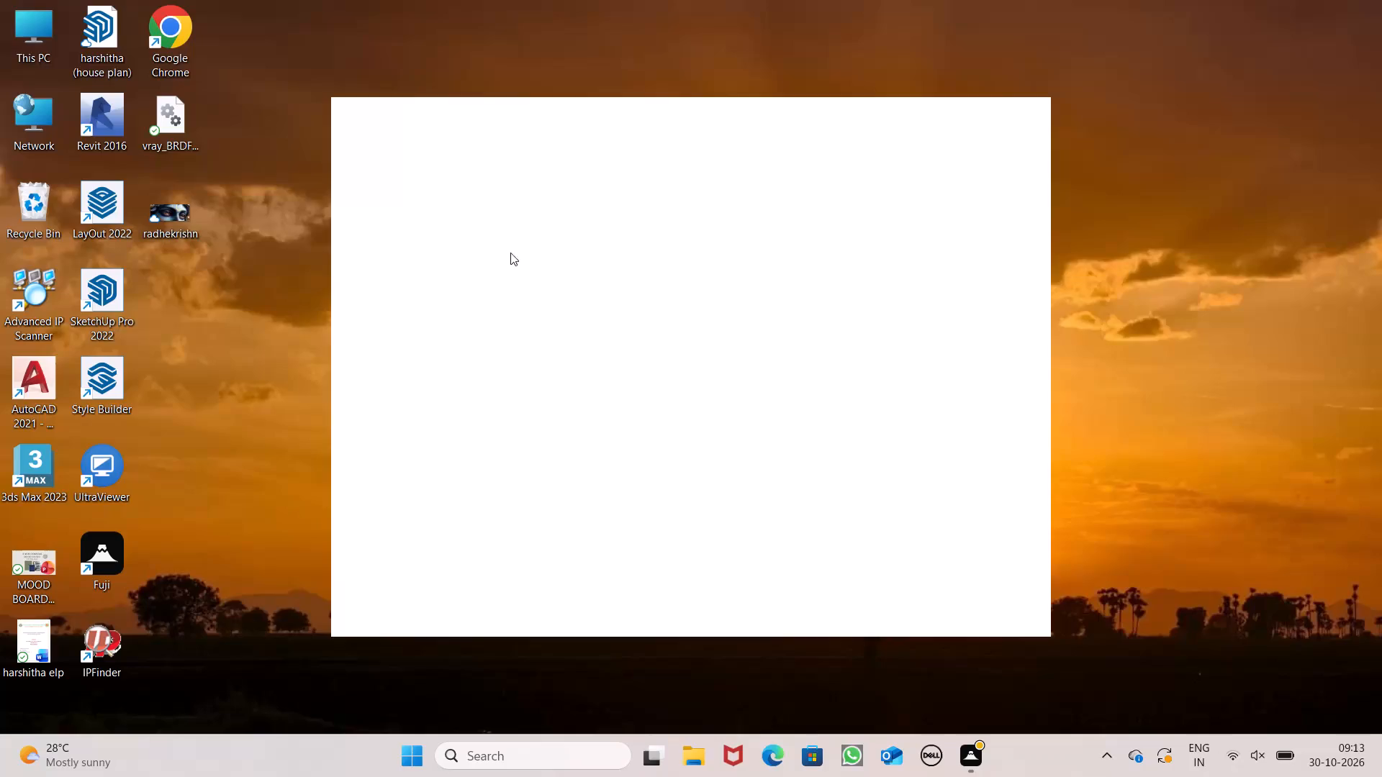
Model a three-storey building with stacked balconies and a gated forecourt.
Launch SketchUp Pro 2022 from the desktop.
{"action": "double_click", "coordinate": [114, 296]}
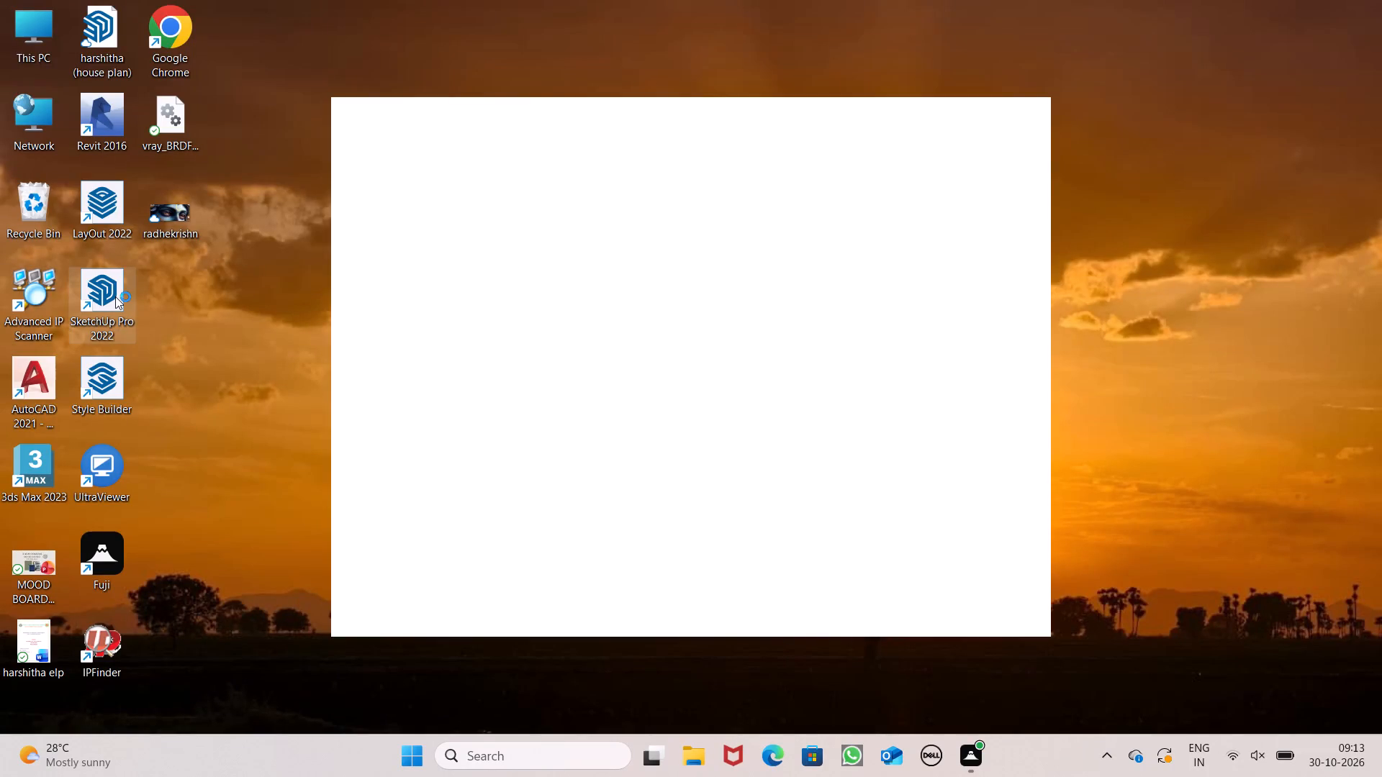
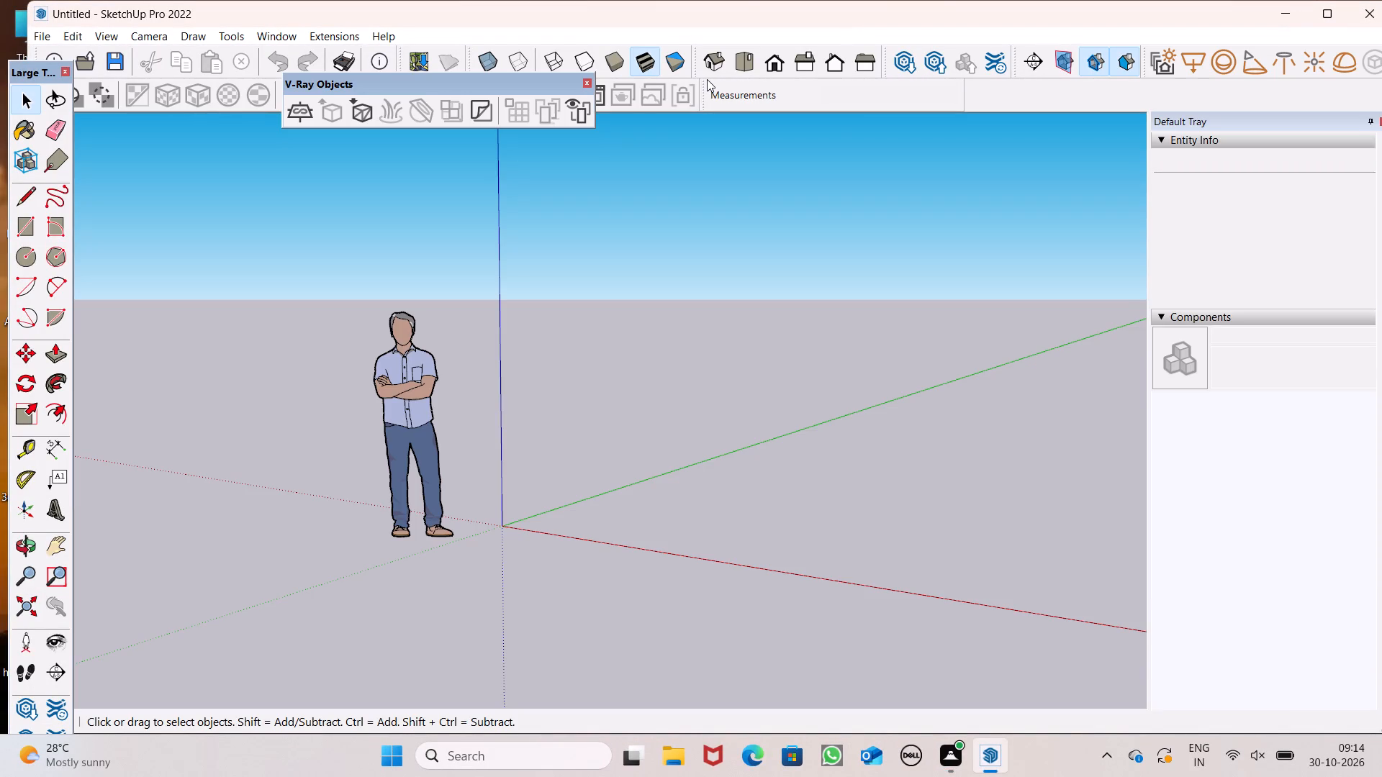
Set the camera to the top view of the empty model.
{"action": "left_click", "coordinate": [740, 65]}
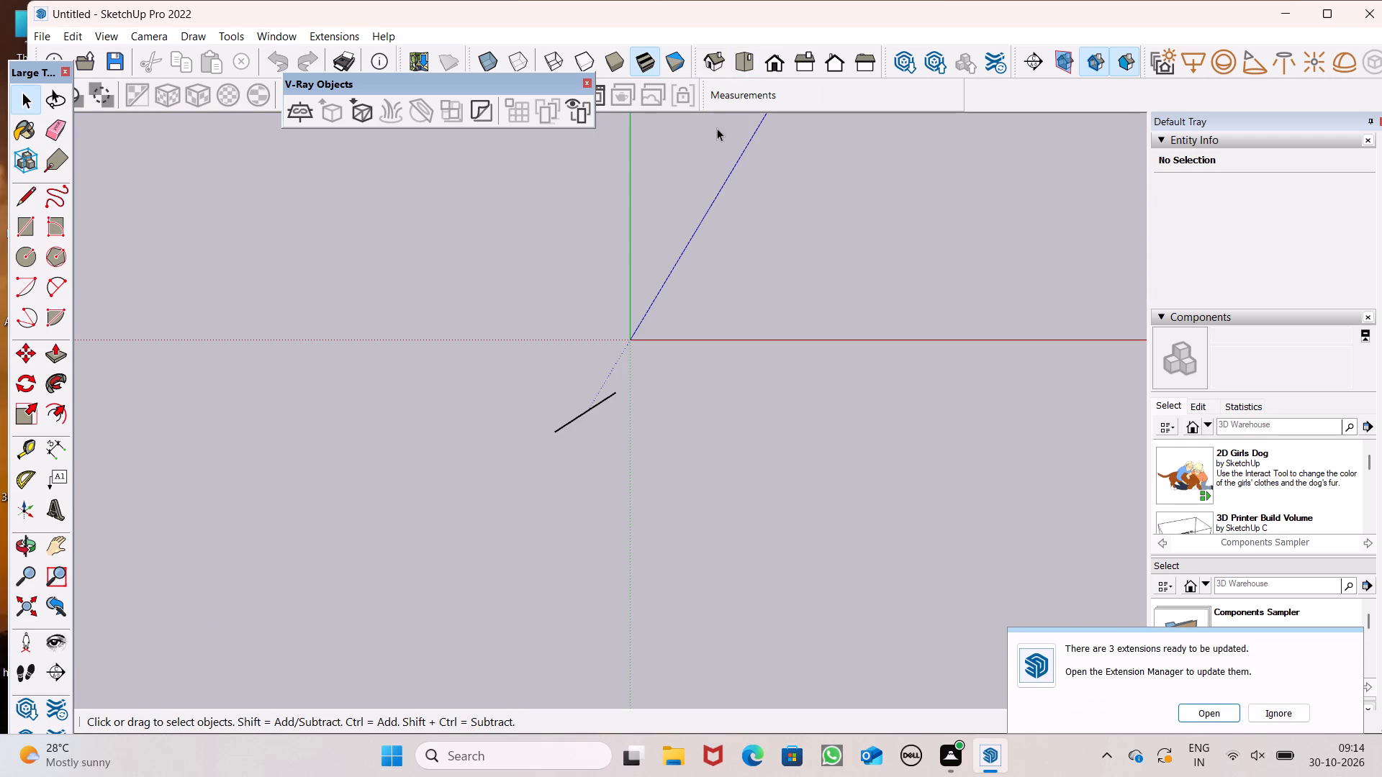
{"action": "scroll", "coordinate": [525, 537], "scroll_direction": "down", "scroll_amount": 5}
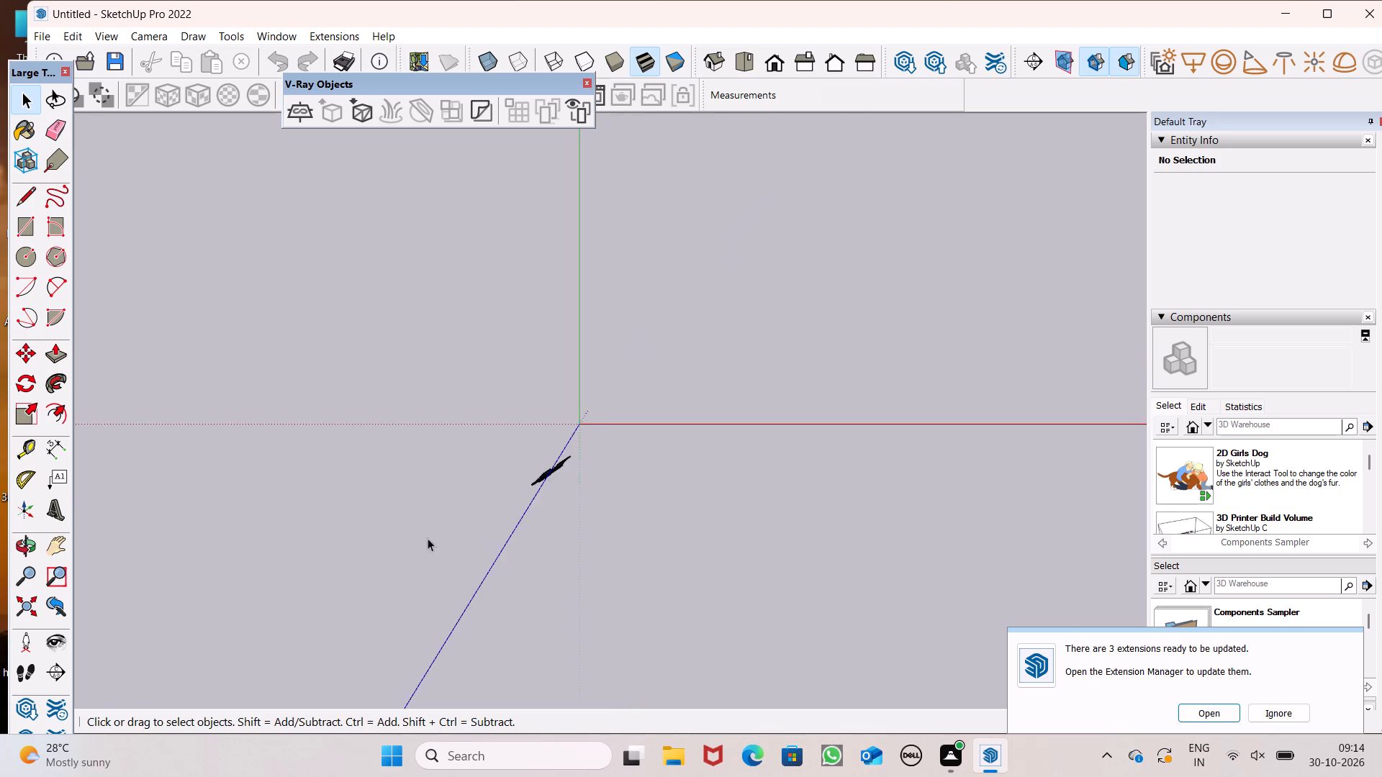
{"action": "scroll", "coordinate": [428, 538], "scroll_direction": "down", "scroll_amount": 8}
{"action": "scroll", "coordinate": [191, 556], "scroll_direction": "down", "scroll_amount": 2}
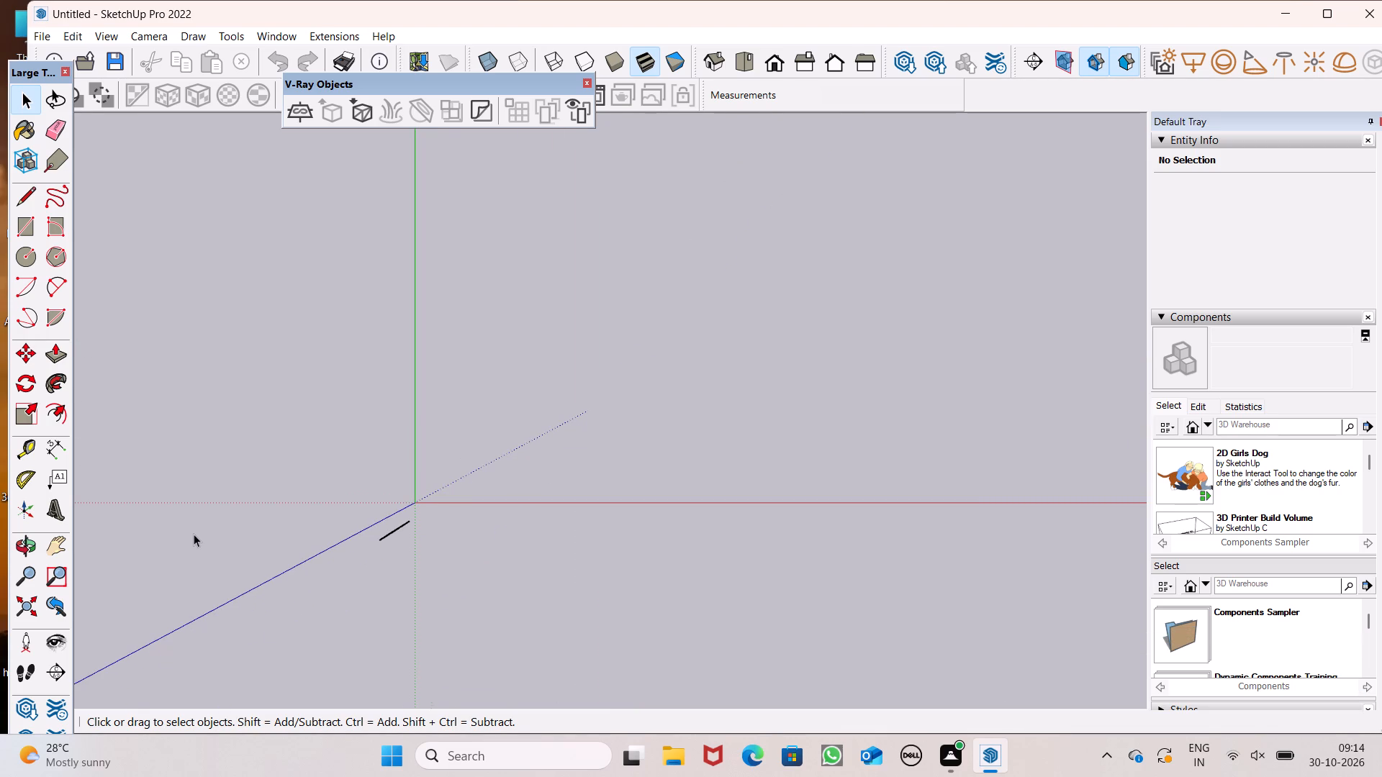
{"action": "scroll", "coordinate": [322, 512], "scroll_direction": "down", "scroll_amount": 2}
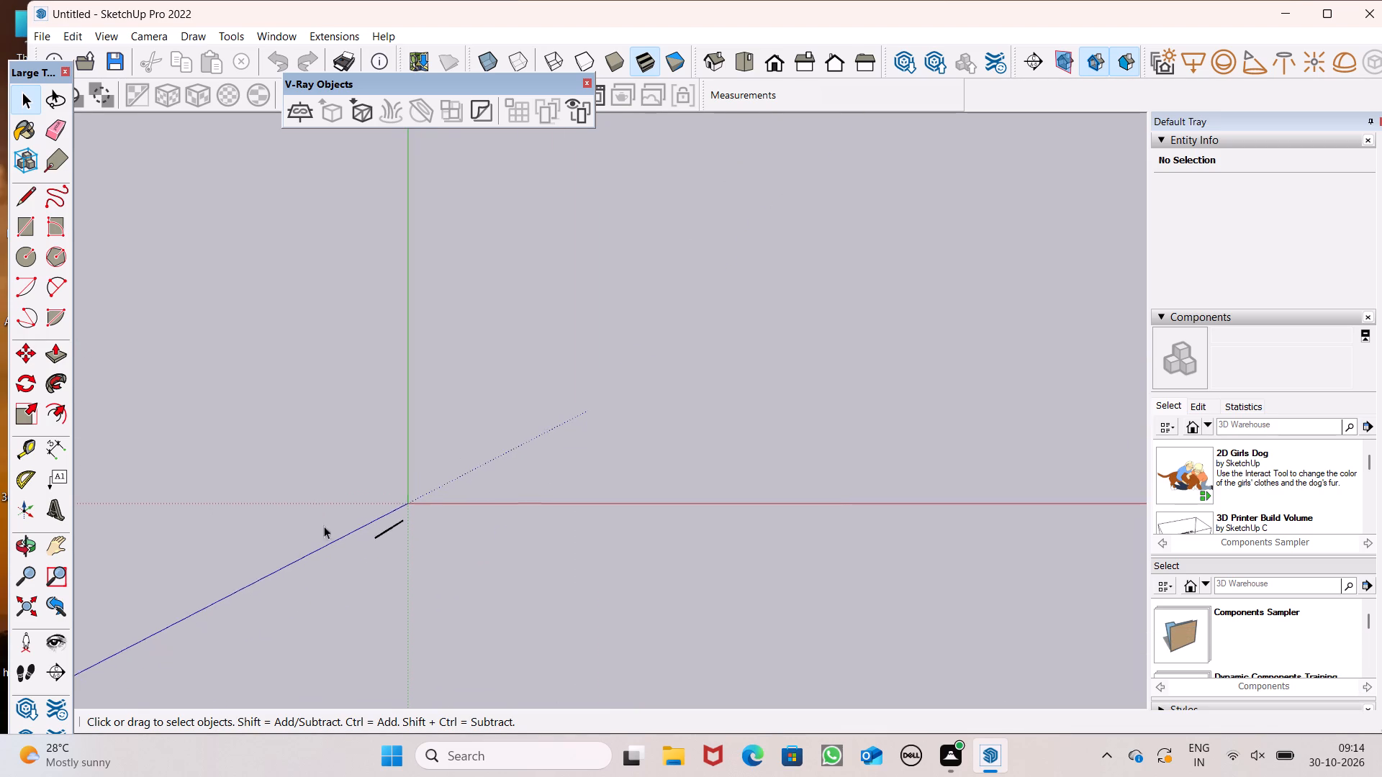
{"action": "scroll", "coordinate": [324, 526], "scroll_direction": "down", "scroll_amount": 11}
{"action": "scroll", "coordinate": [415, 555], "scroll_direction": "down", "scroll_amount": 4}
{"action": "scroll", "coordinate": [672, 399], "scroll_direction": "up", "scroll_amount": 7}
{"action": "scroll", "coordinate": [501, 349], "scroll_direction": "down", "scroll_amount": 1}
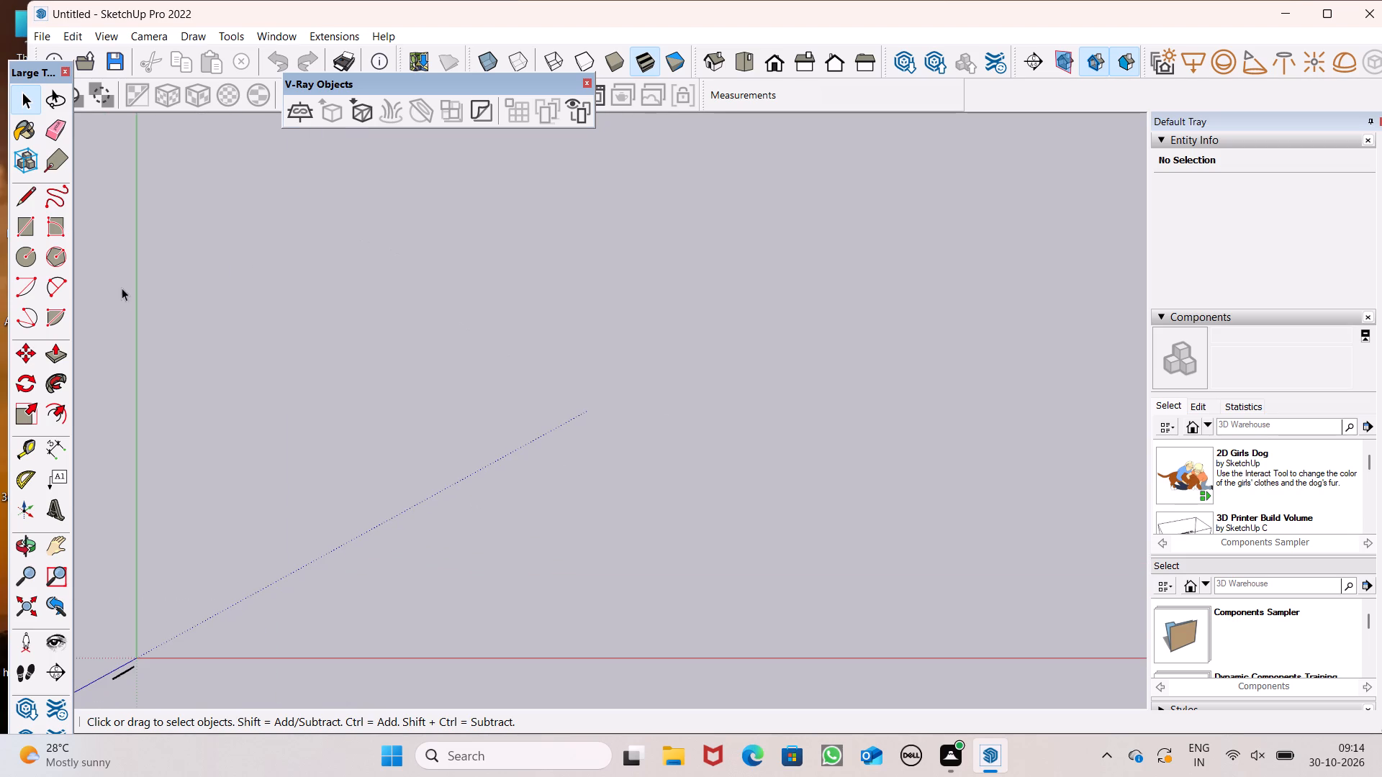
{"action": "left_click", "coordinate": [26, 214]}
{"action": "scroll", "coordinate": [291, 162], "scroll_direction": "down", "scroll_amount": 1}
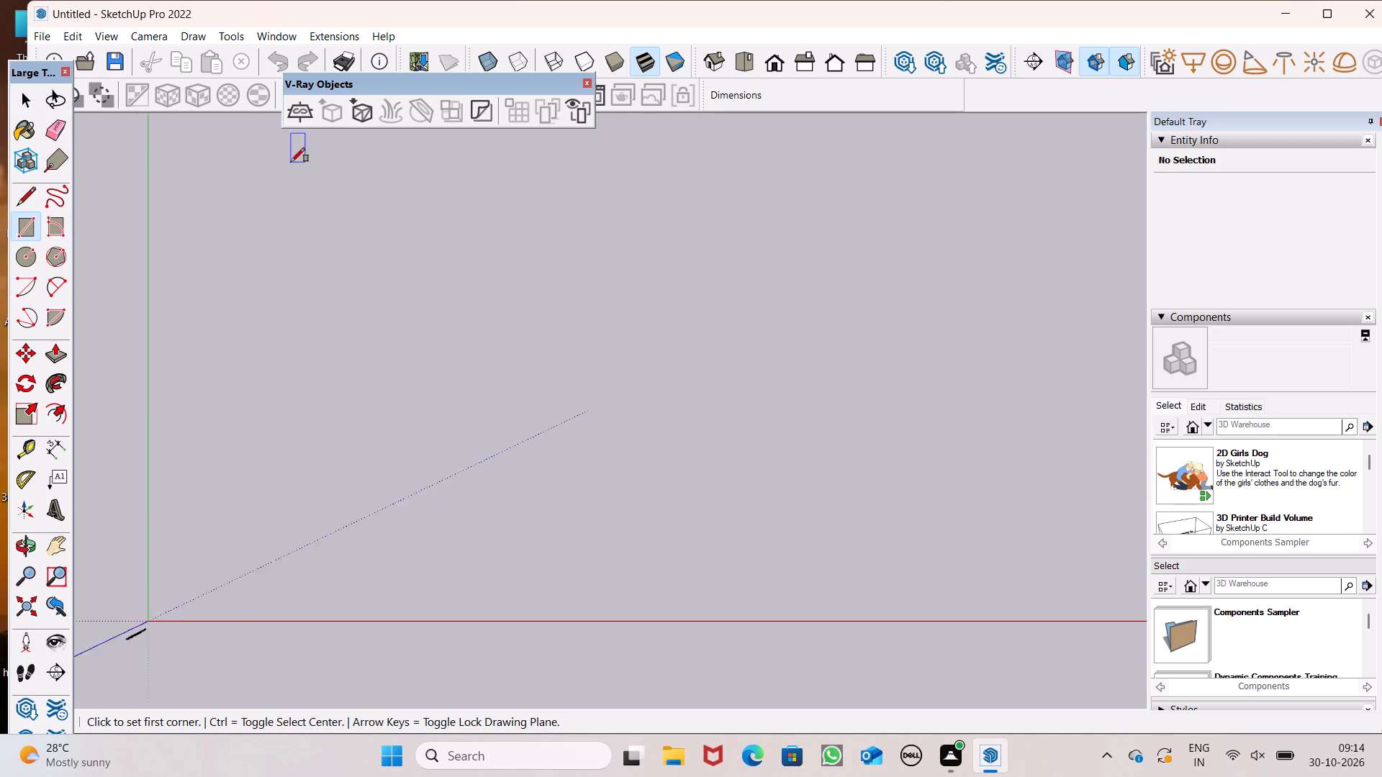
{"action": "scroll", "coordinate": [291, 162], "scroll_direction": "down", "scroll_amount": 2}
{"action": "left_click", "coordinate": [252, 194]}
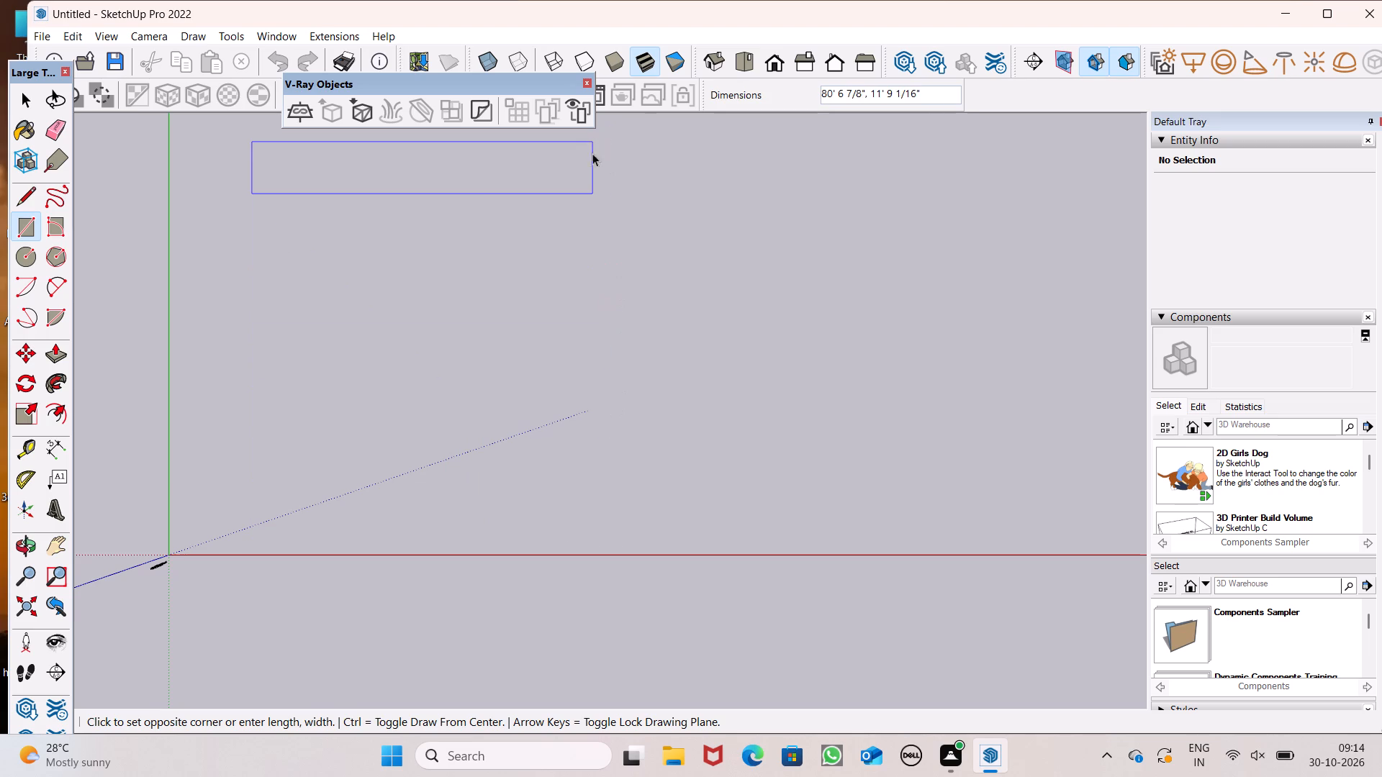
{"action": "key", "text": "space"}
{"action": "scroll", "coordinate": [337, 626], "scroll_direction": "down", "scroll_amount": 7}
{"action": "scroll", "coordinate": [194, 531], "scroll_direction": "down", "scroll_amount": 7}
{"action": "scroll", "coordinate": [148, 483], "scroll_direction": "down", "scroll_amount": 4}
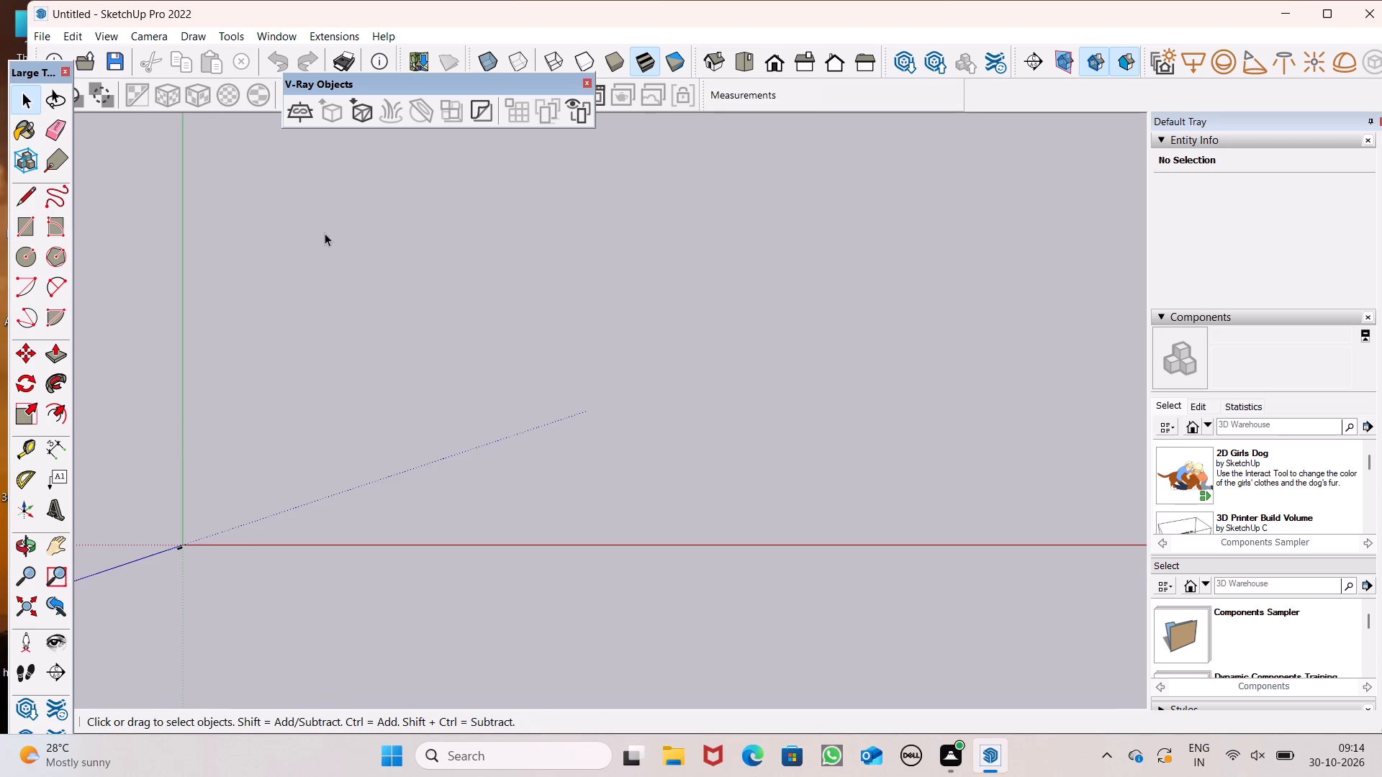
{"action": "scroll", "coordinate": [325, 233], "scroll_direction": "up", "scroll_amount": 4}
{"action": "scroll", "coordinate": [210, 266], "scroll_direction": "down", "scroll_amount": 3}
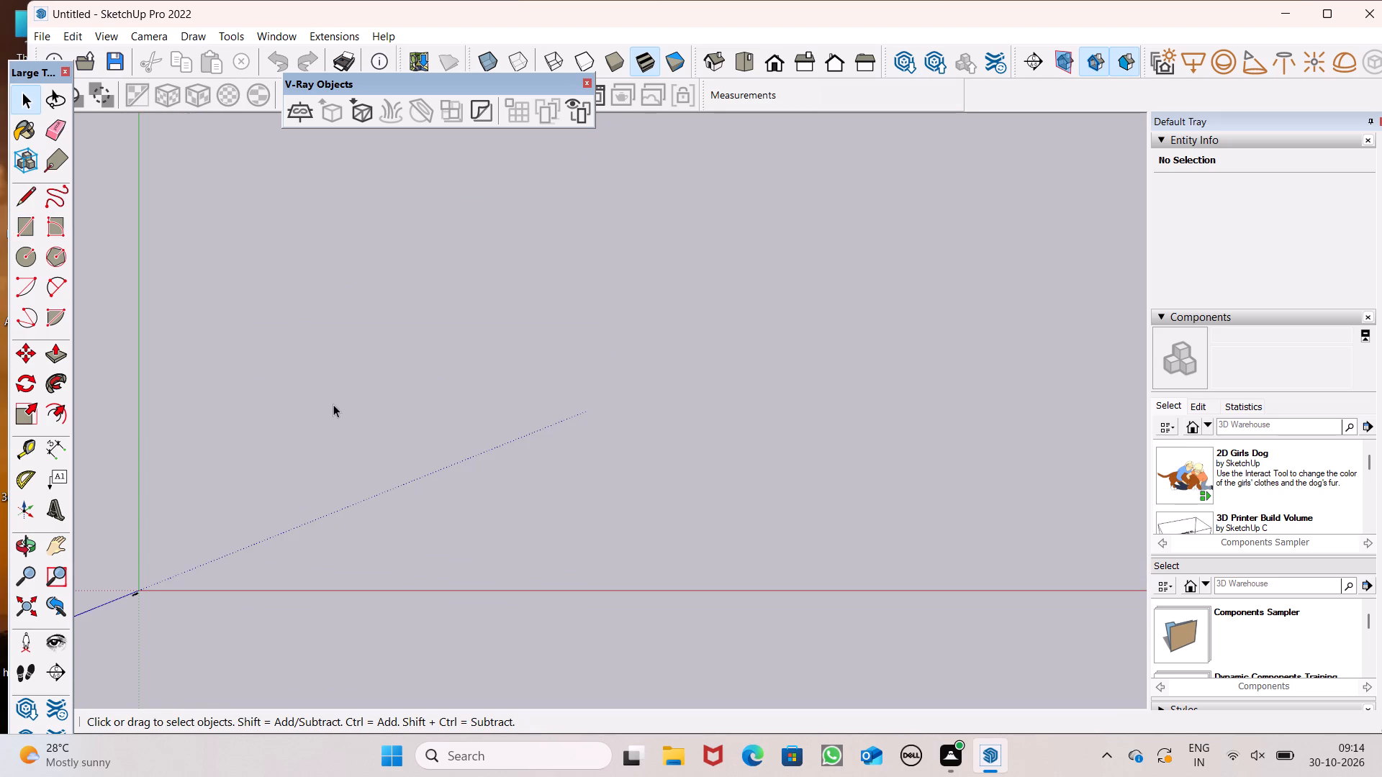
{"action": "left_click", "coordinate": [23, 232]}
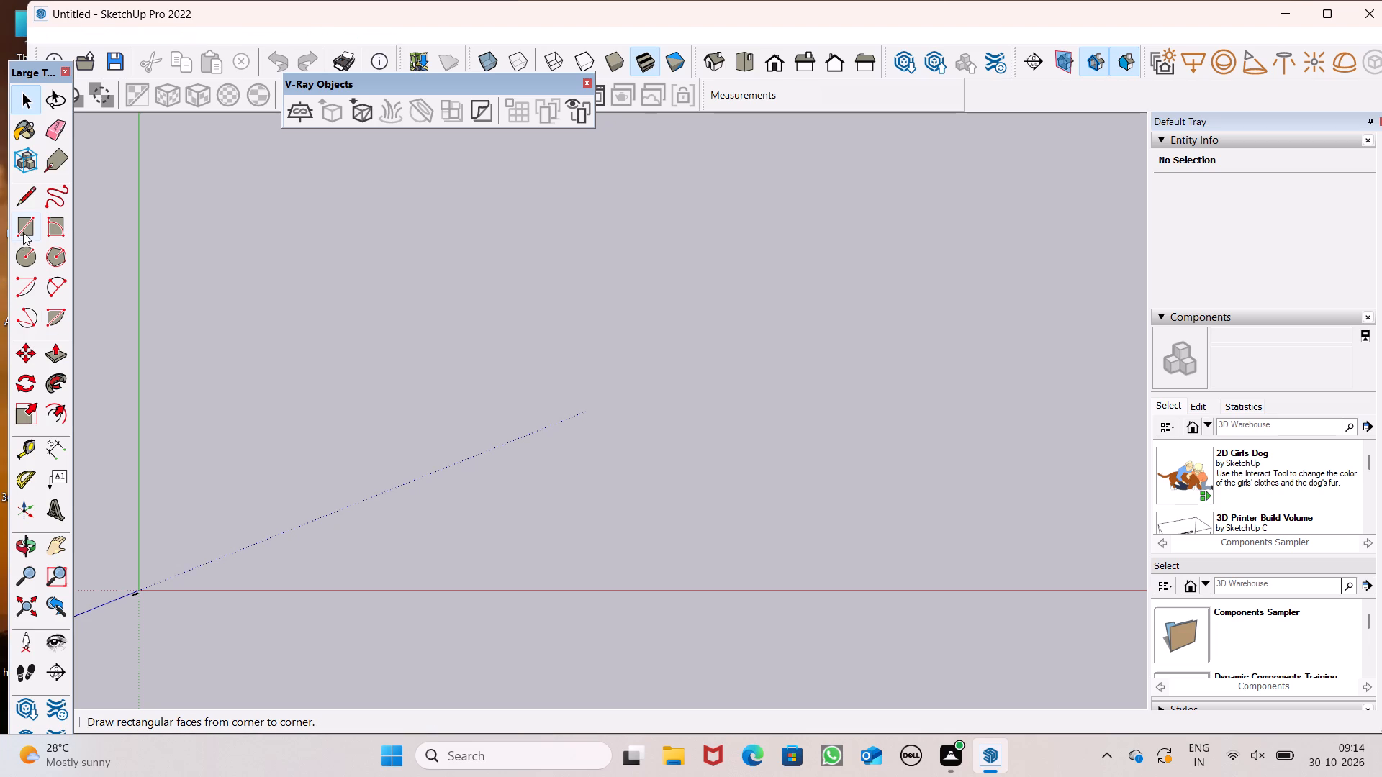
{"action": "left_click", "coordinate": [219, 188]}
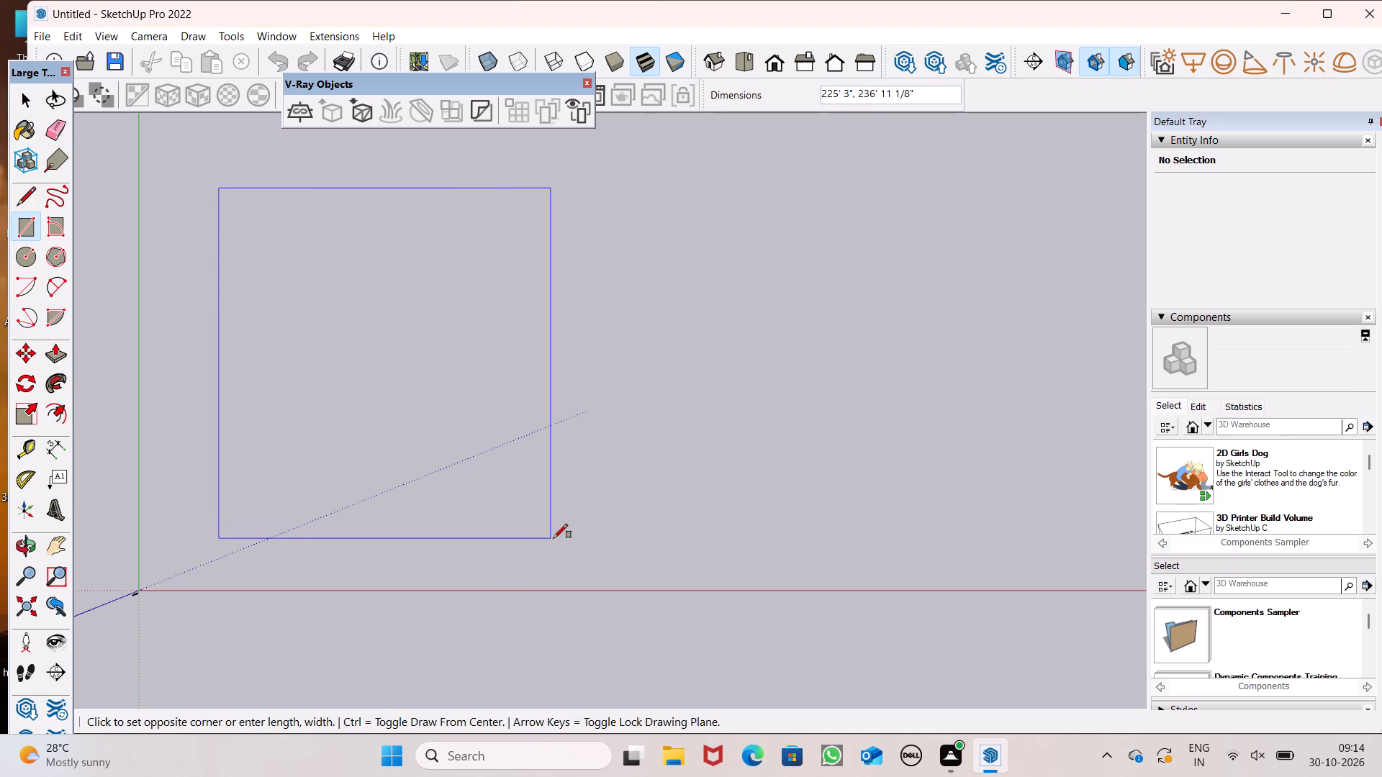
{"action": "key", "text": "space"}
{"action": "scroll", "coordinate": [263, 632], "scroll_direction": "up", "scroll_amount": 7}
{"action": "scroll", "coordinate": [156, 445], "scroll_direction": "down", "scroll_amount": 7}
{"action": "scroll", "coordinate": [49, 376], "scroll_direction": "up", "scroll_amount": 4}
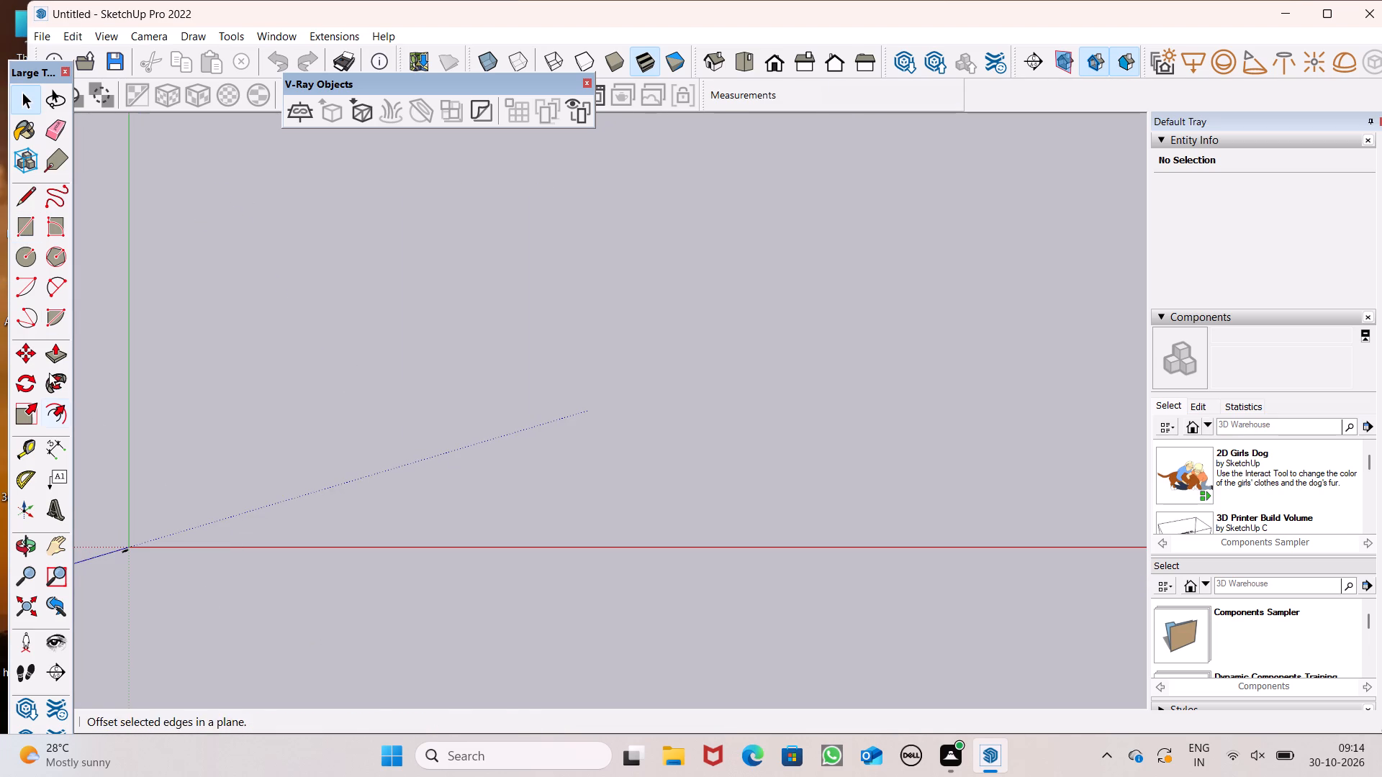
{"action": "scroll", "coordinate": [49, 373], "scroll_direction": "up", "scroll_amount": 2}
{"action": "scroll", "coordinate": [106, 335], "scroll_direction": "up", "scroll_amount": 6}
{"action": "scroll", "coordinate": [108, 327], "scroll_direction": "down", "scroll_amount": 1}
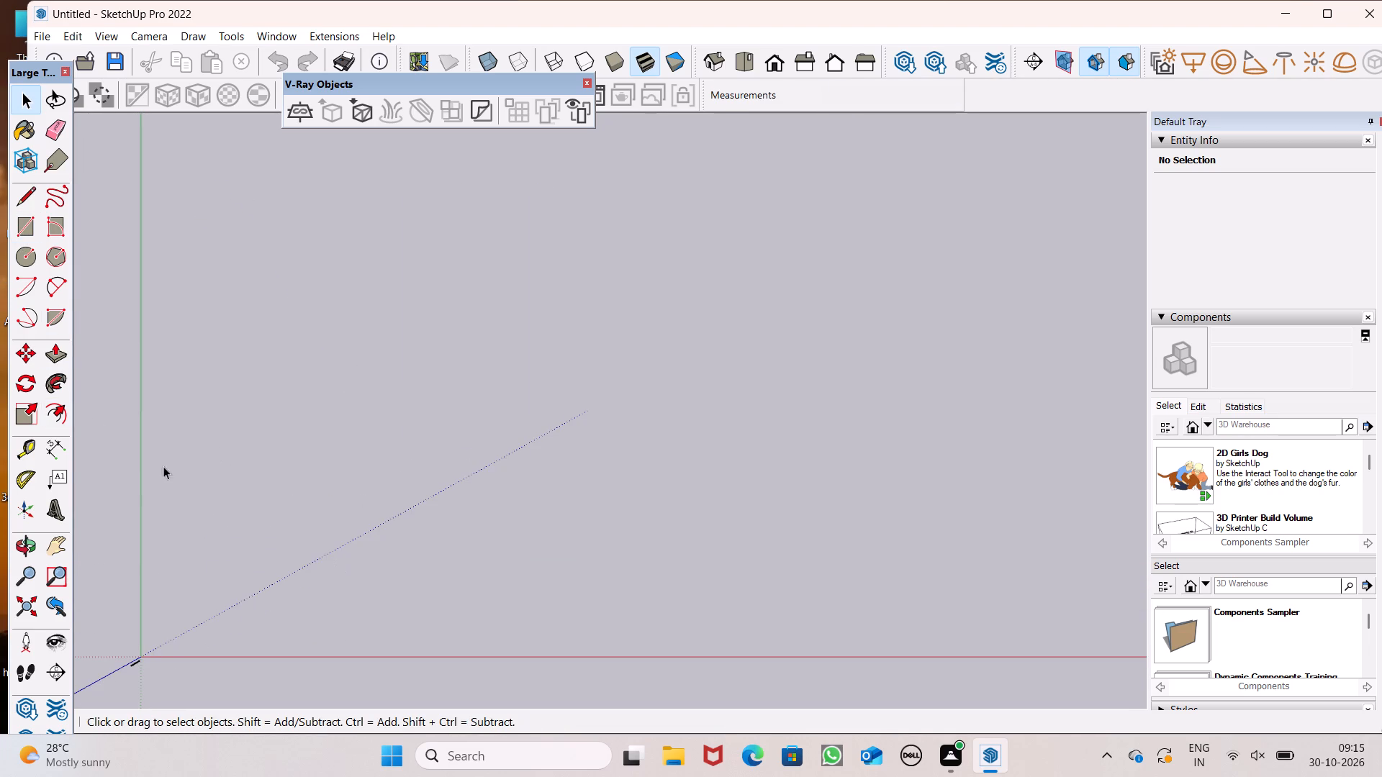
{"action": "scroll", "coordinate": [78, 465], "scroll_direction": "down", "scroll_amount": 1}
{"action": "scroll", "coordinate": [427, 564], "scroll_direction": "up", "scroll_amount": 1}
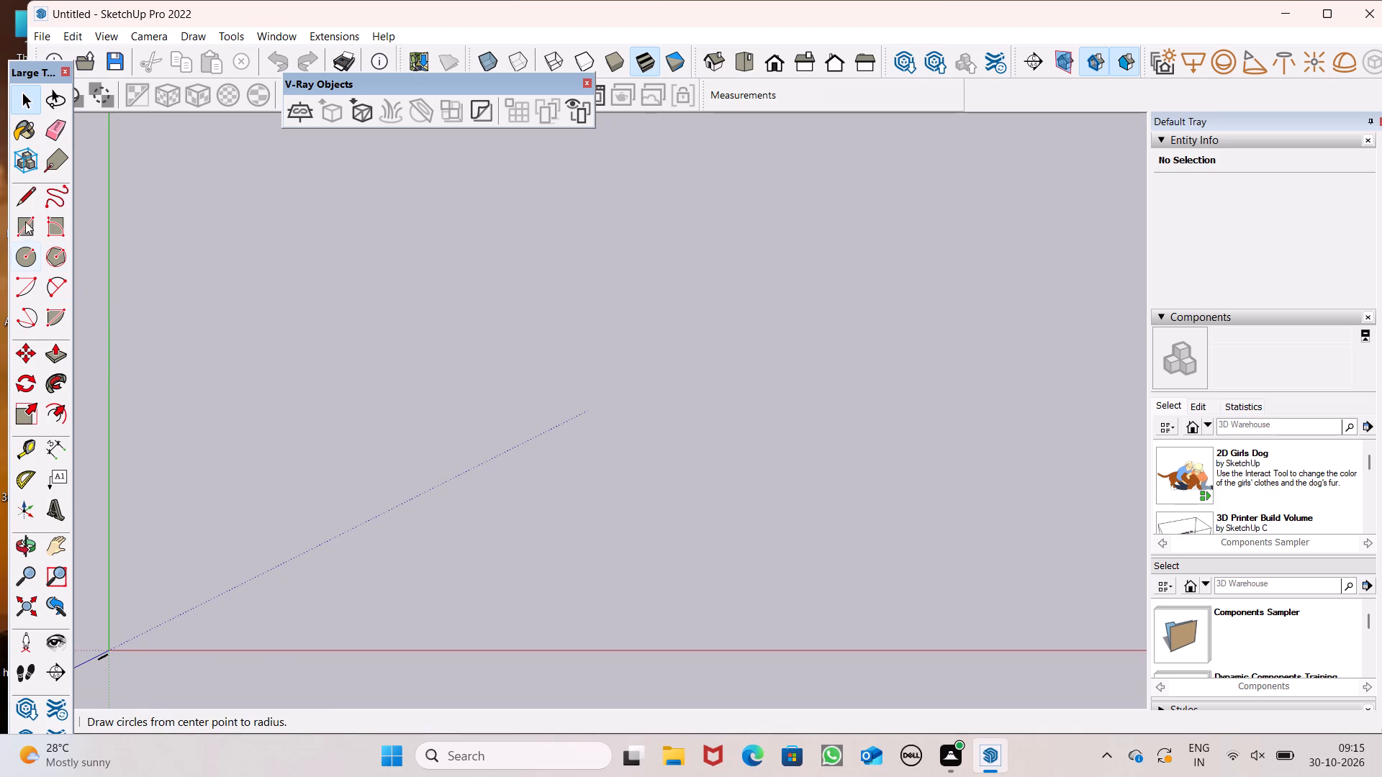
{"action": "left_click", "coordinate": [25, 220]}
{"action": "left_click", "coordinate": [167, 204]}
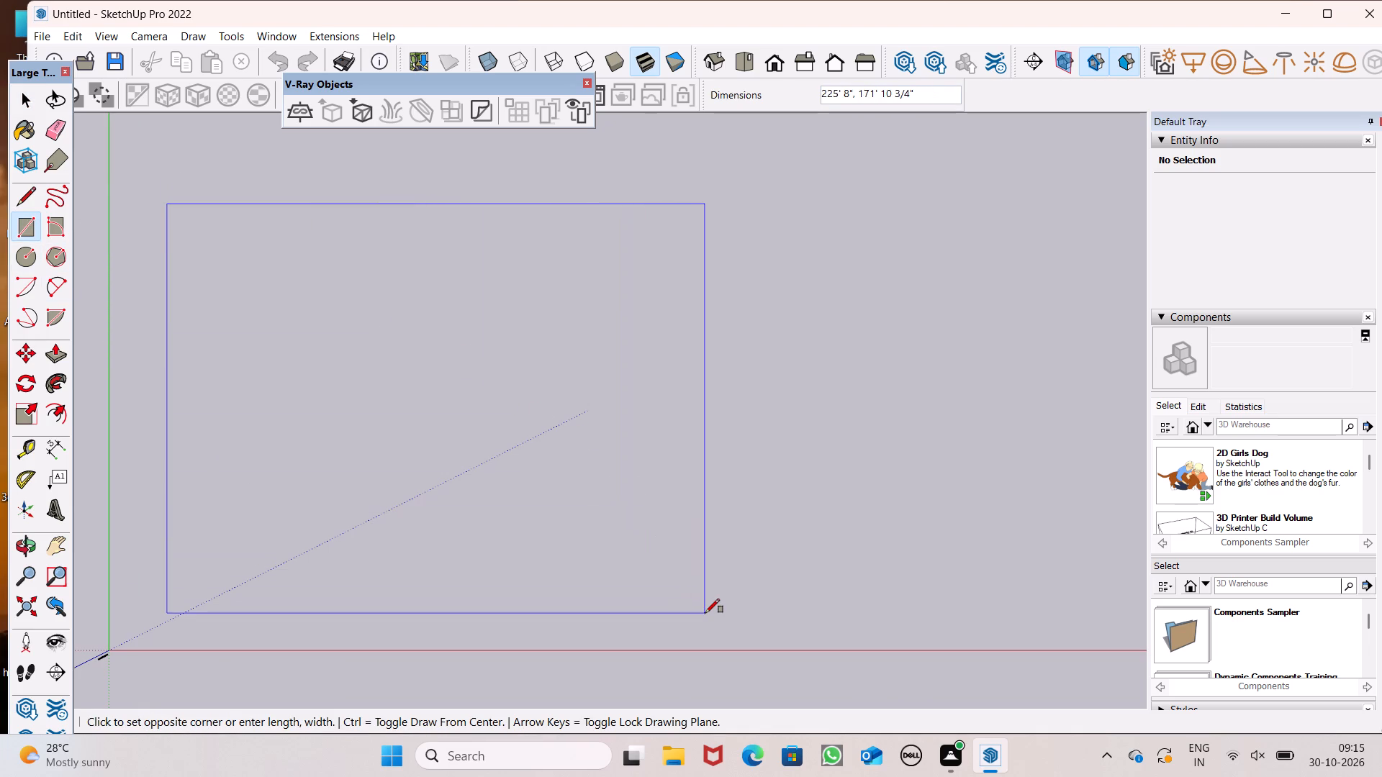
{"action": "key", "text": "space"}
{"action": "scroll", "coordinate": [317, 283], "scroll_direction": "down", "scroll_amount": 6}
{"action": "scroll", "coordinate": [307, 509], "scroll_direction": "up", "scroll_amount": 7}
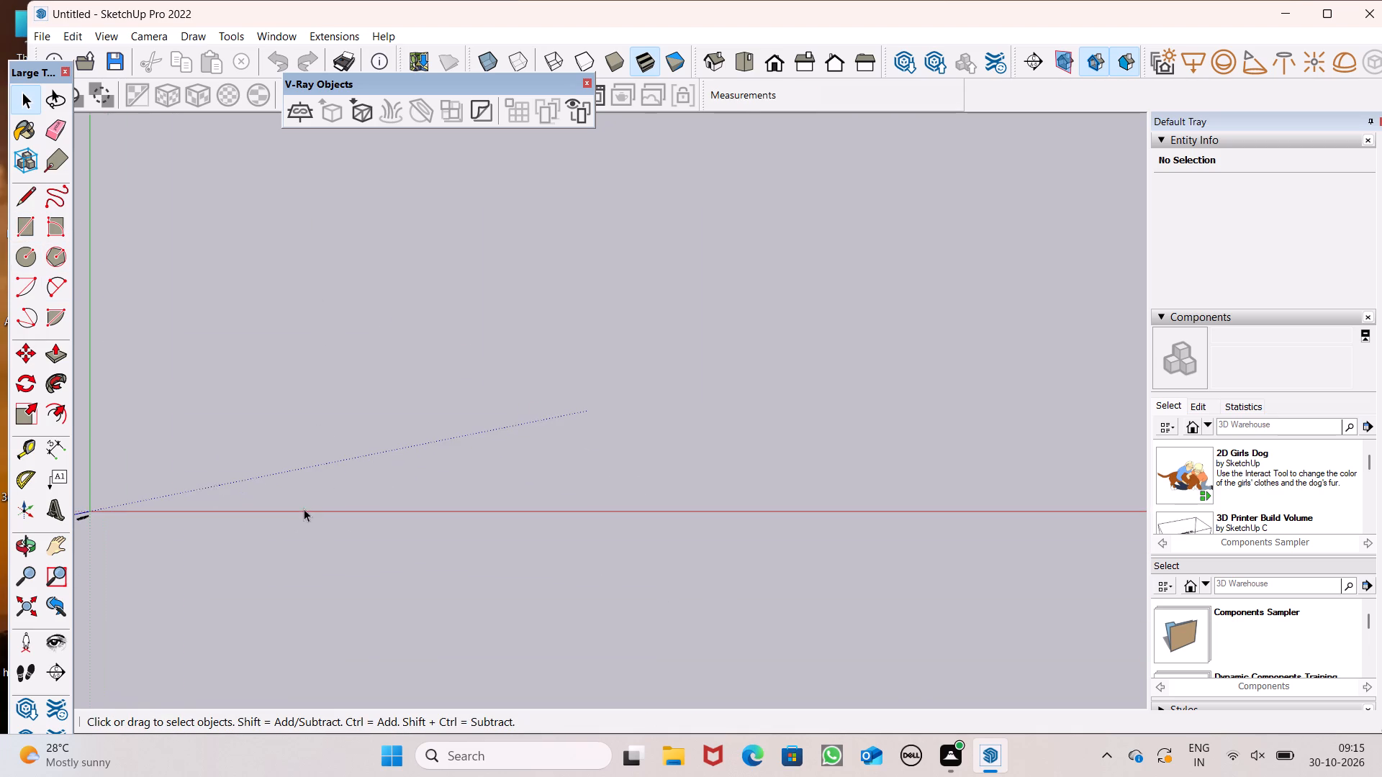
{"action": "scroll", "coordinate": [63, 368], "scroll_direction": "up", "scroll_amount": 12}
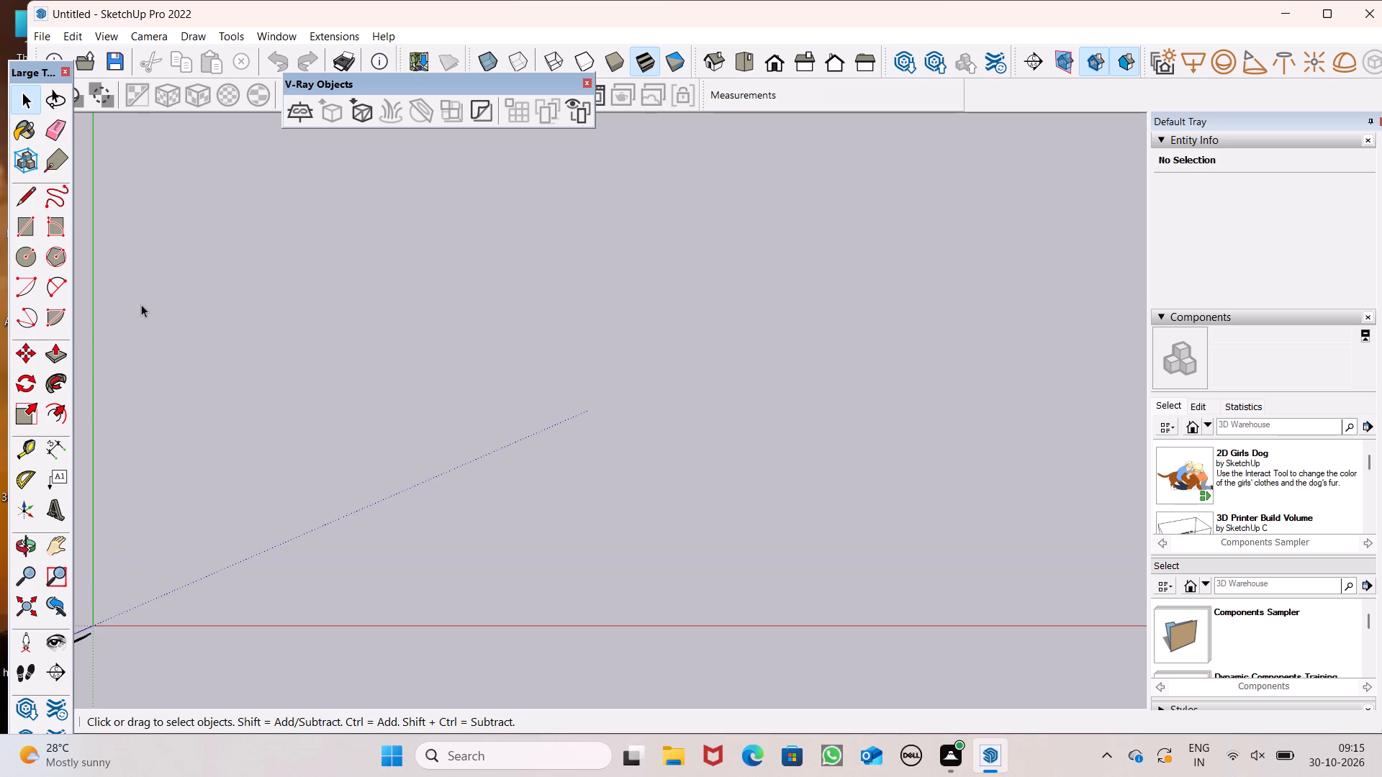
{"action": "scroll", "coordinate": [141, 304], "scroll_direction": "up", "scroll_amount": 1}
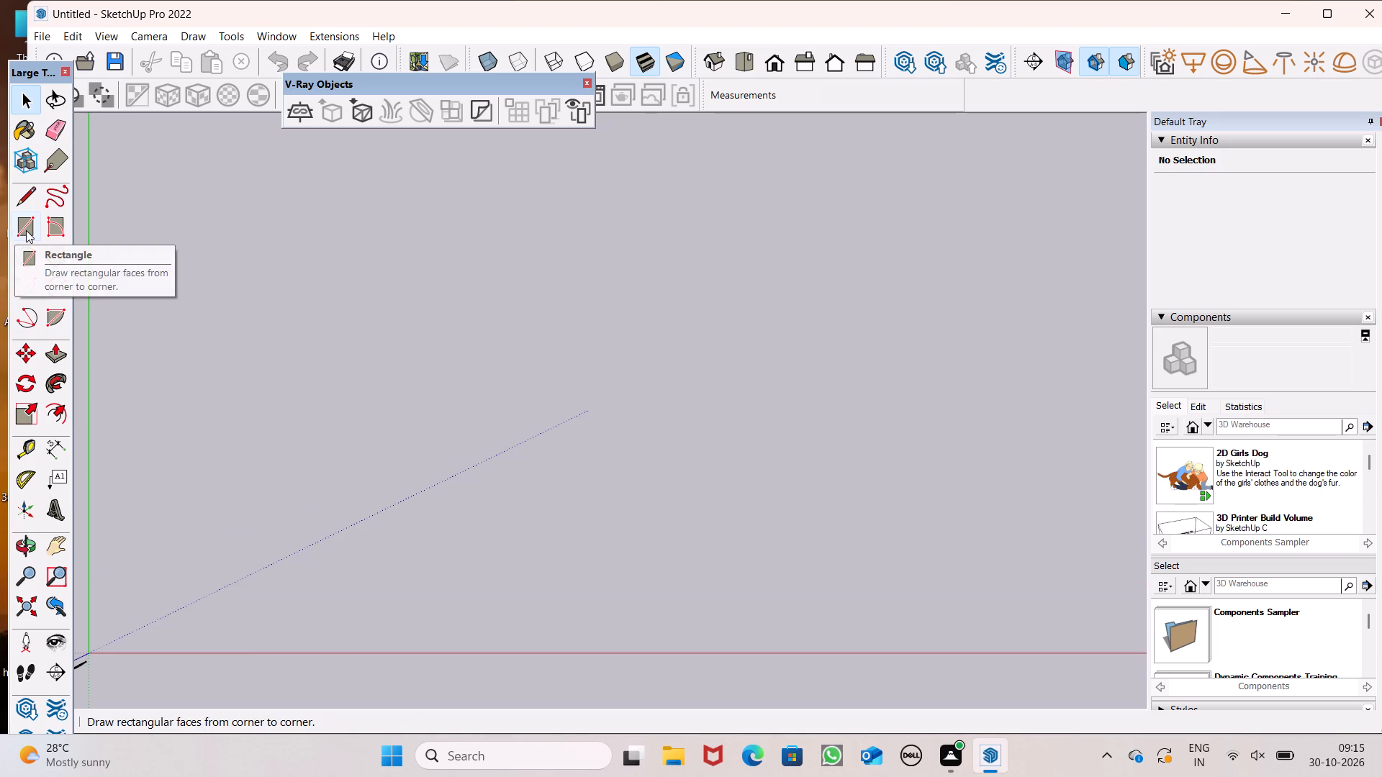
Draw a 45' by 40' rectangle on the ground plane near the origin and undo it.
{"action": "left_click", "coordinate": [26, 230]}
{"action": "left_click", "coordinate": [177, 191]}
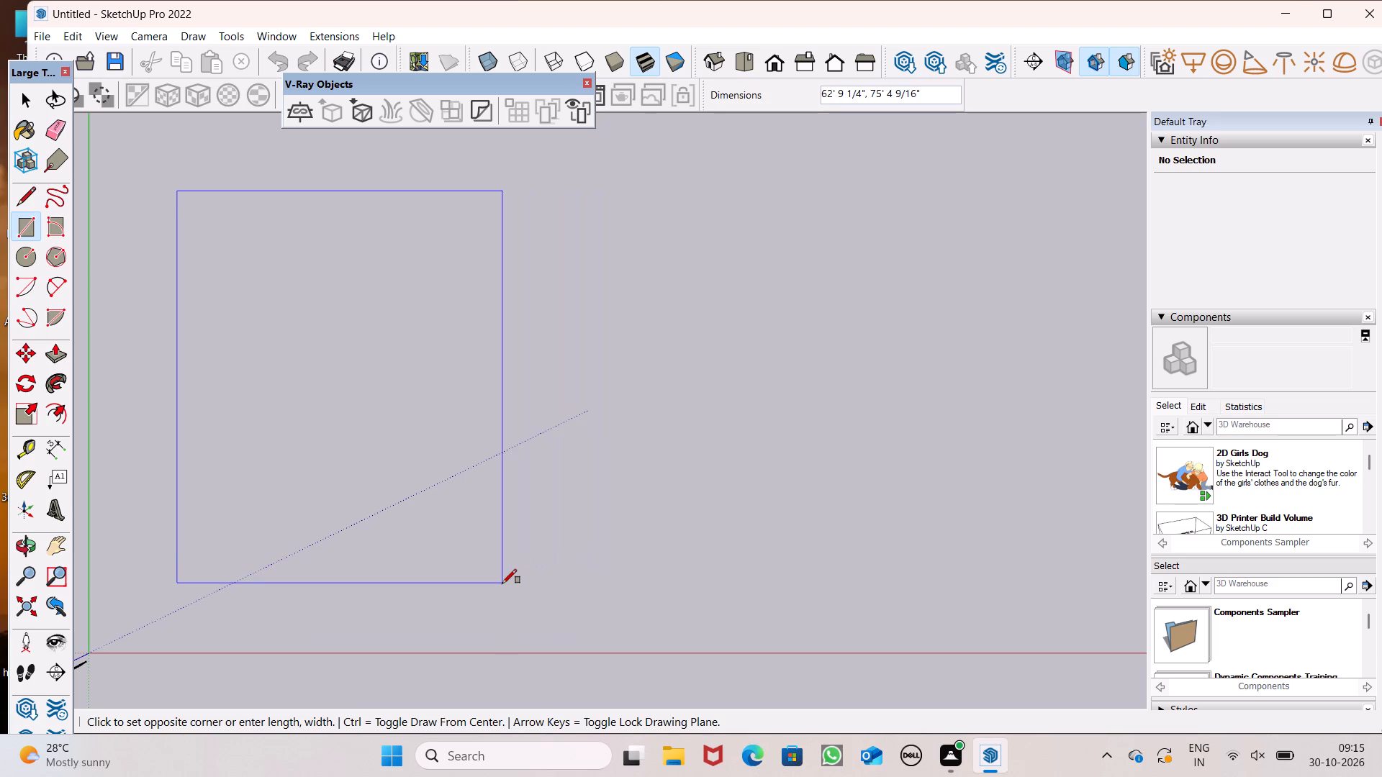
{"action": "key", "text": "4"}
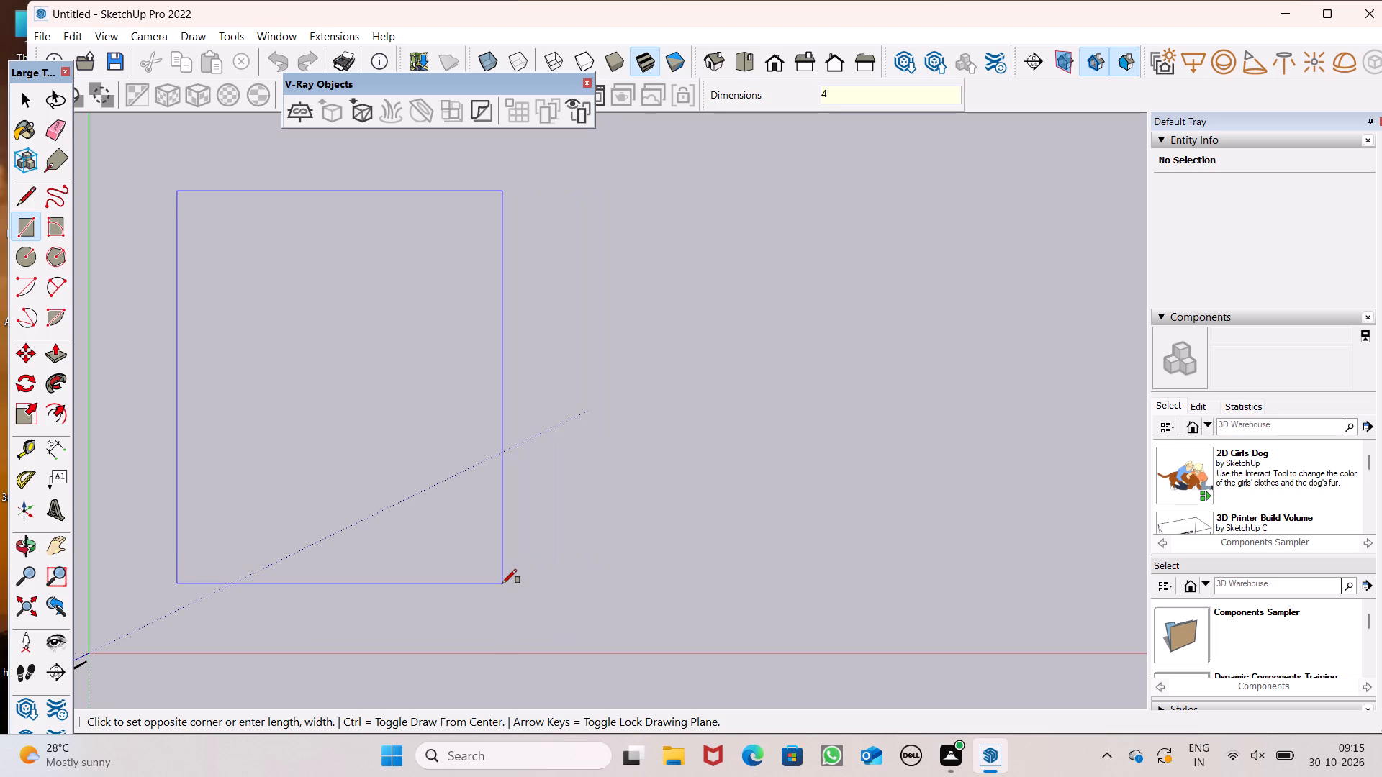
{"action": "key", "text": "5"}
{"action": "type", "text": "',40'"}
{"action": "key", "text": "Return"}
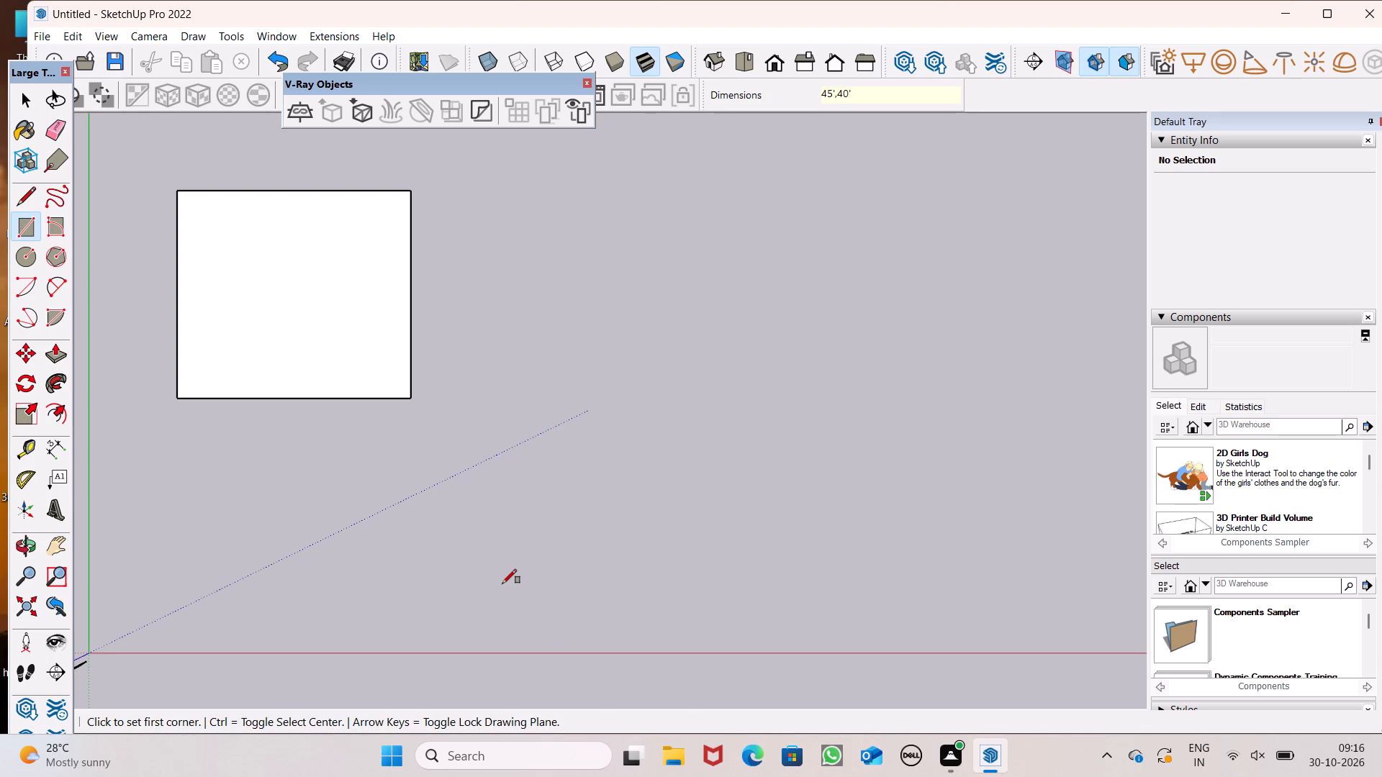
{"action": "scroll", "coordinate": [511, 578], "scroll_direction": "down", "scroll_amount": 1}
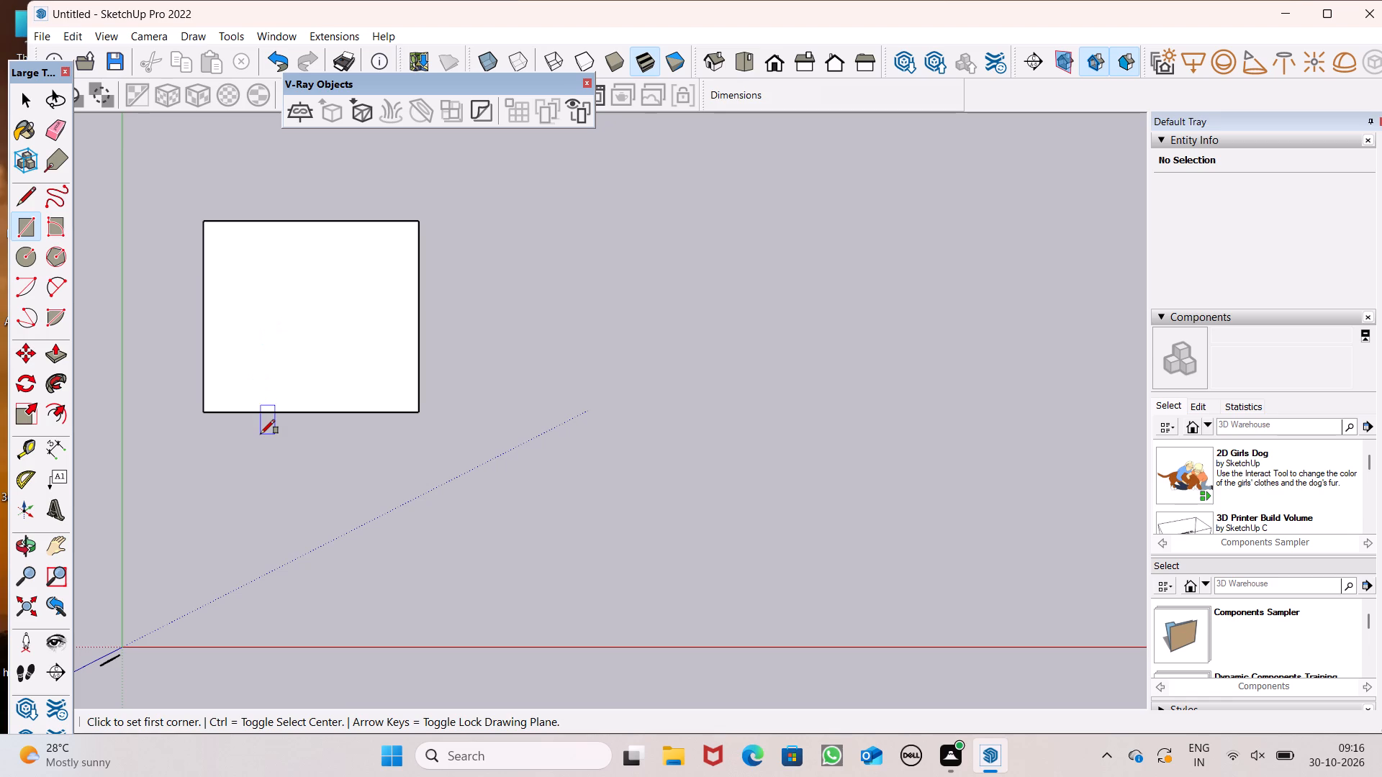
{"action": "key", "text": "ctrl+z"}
Draw a 45' by 45' square on the ground plane near the origin with the Rectangle tool.
{"action": "left_click", "coordinate": [216, 228]}
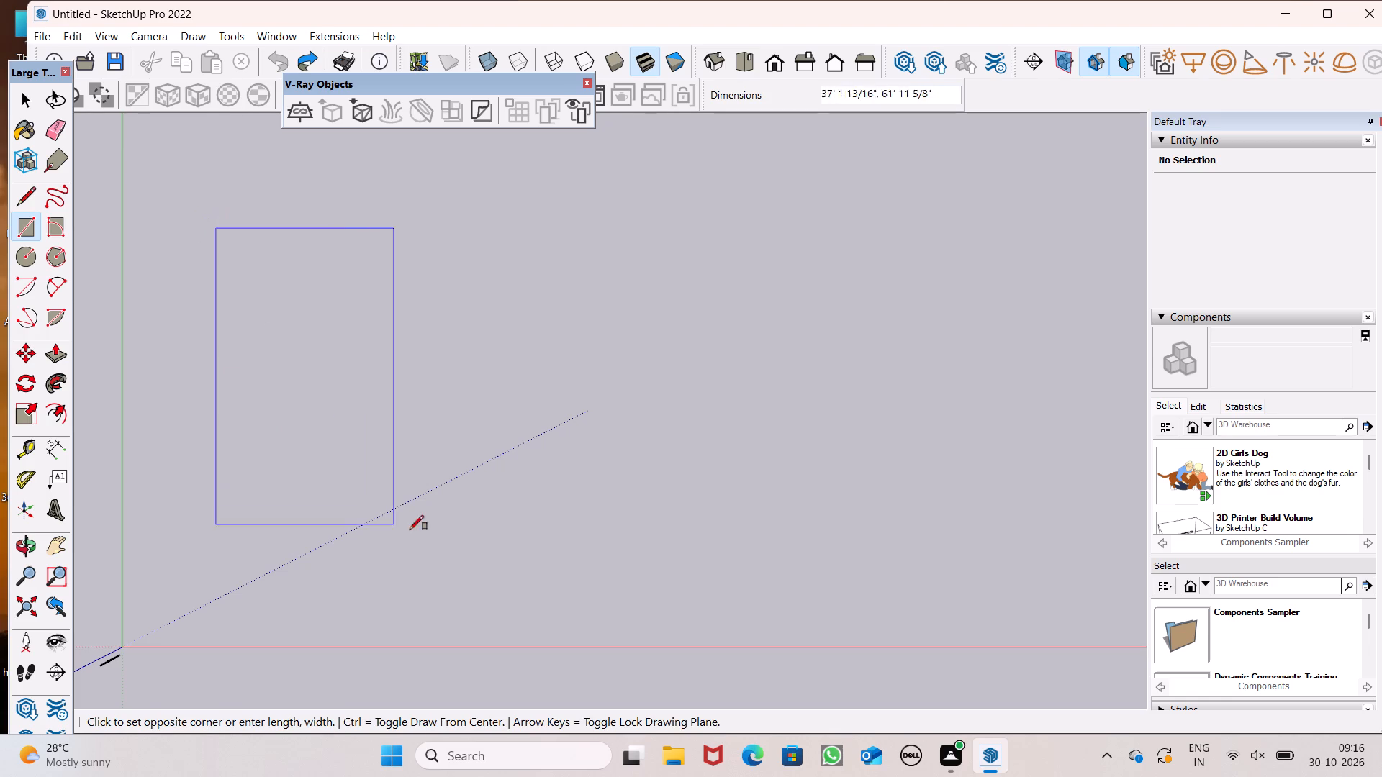
{"action": "type", "text": "45"}
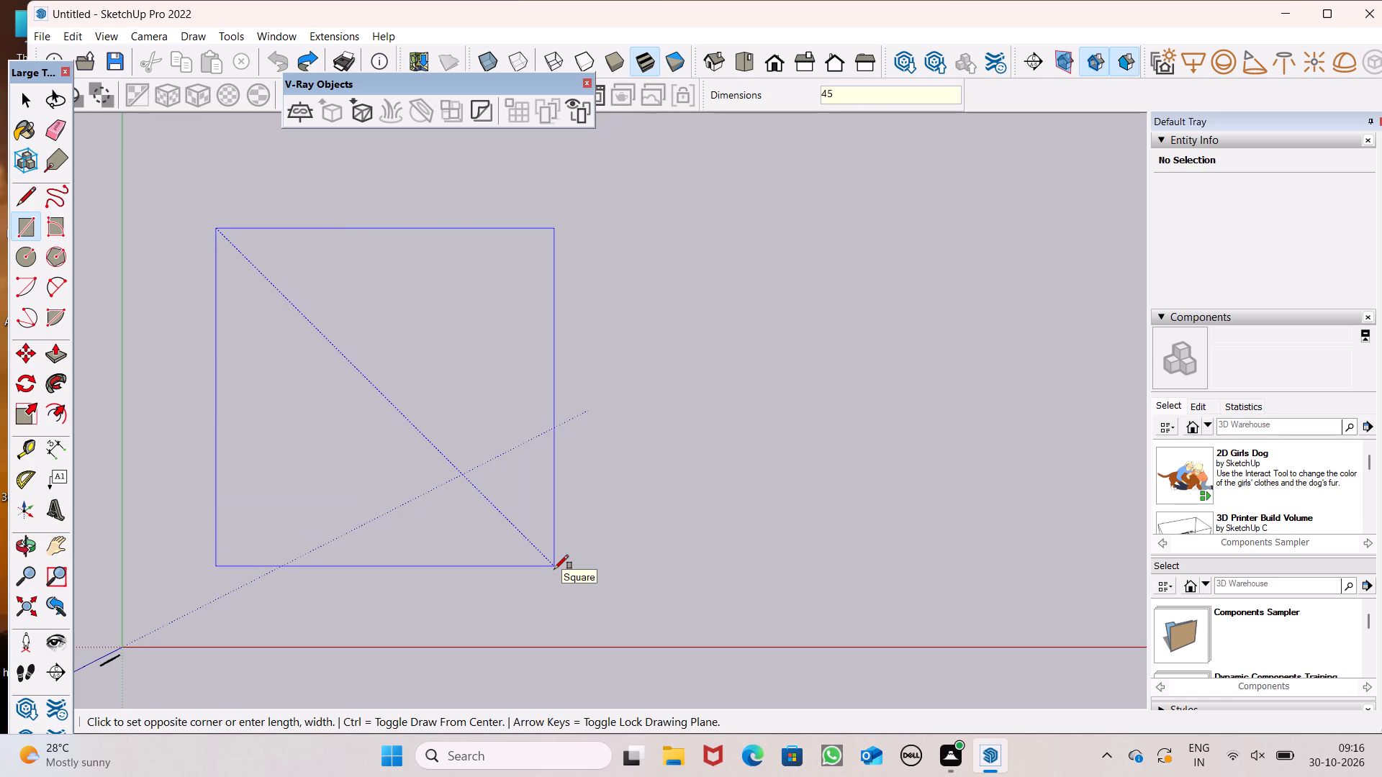
{"action": "type", "text": "',45'"}
{"action": "key", "text": "Return"}
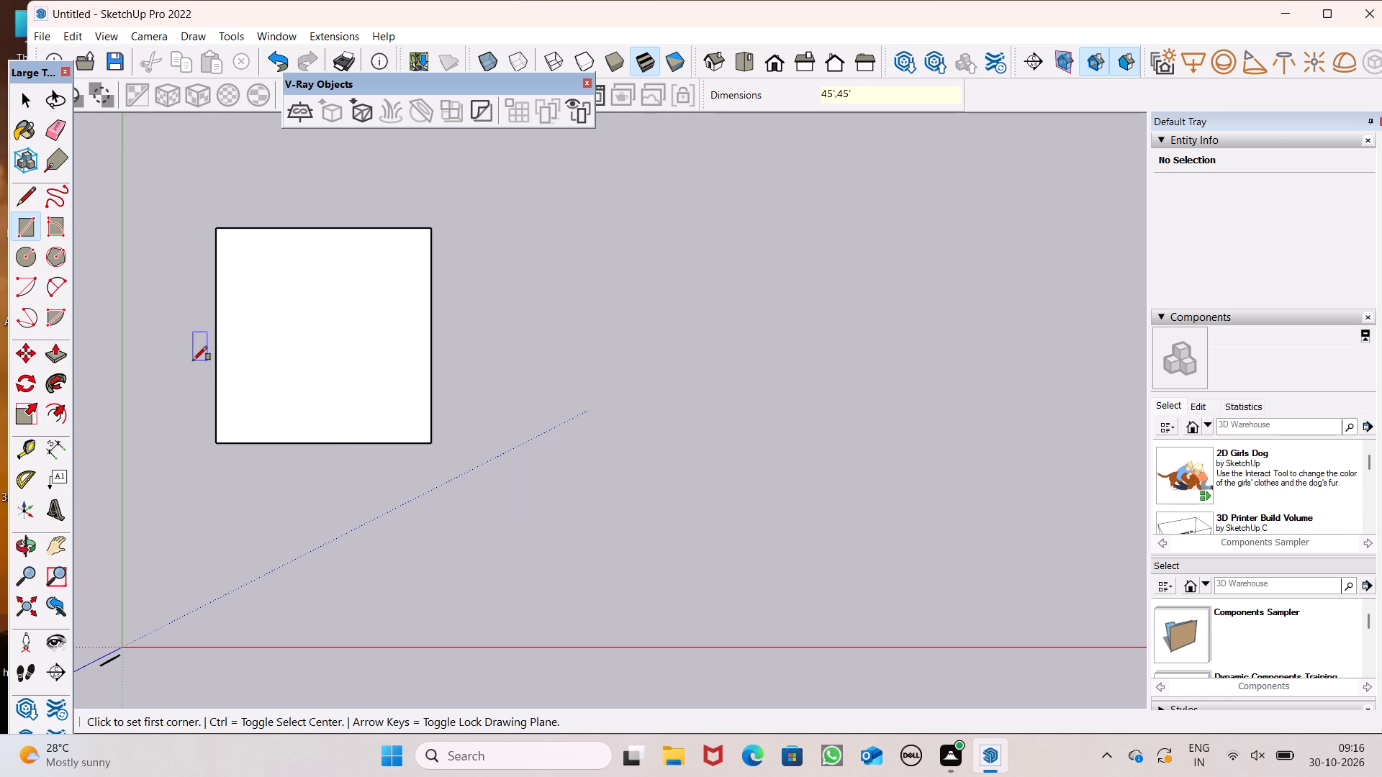
{"action": "key", "text": "space"}
{"action": "type", "text": "V"}
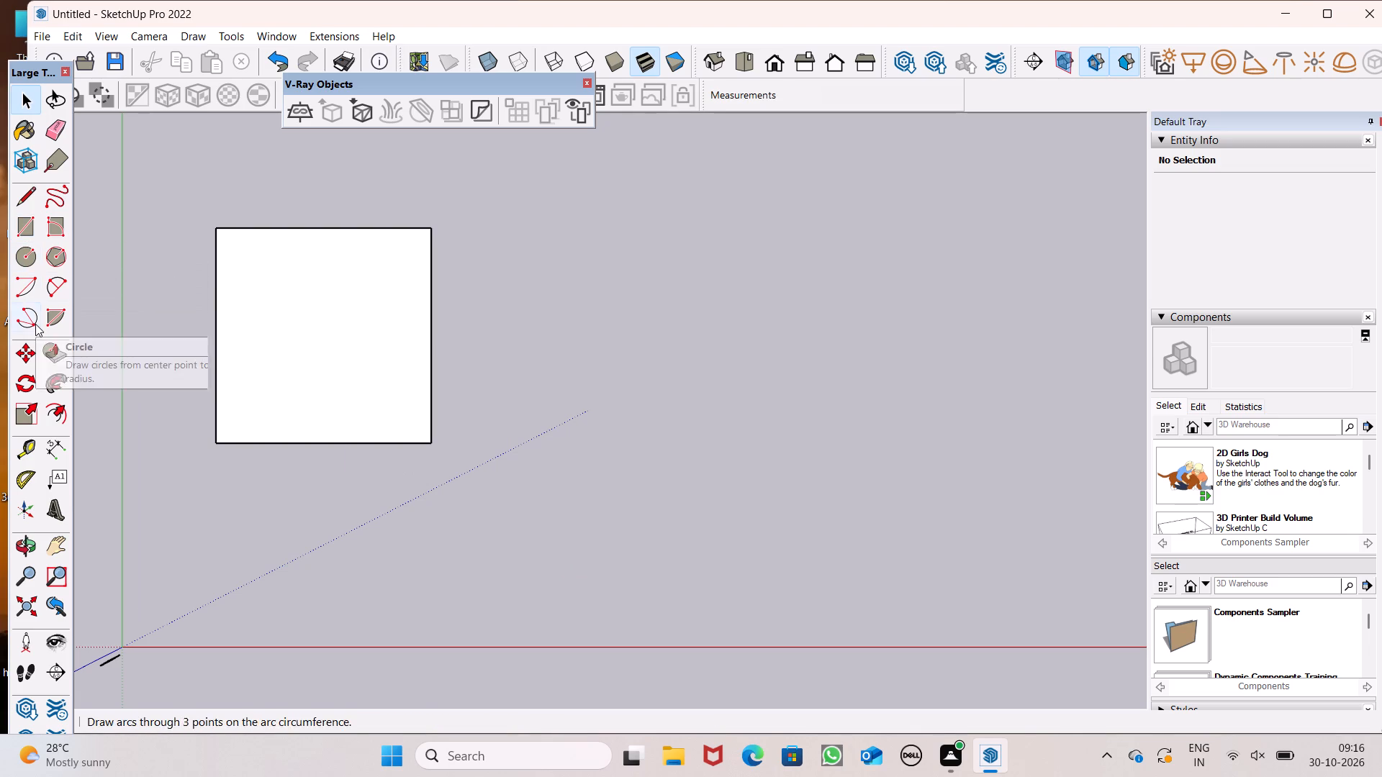
Push/Pull the square face up by 9" to form a flat slab.
{"action": "left_click", "coordinate": [58, 351]}
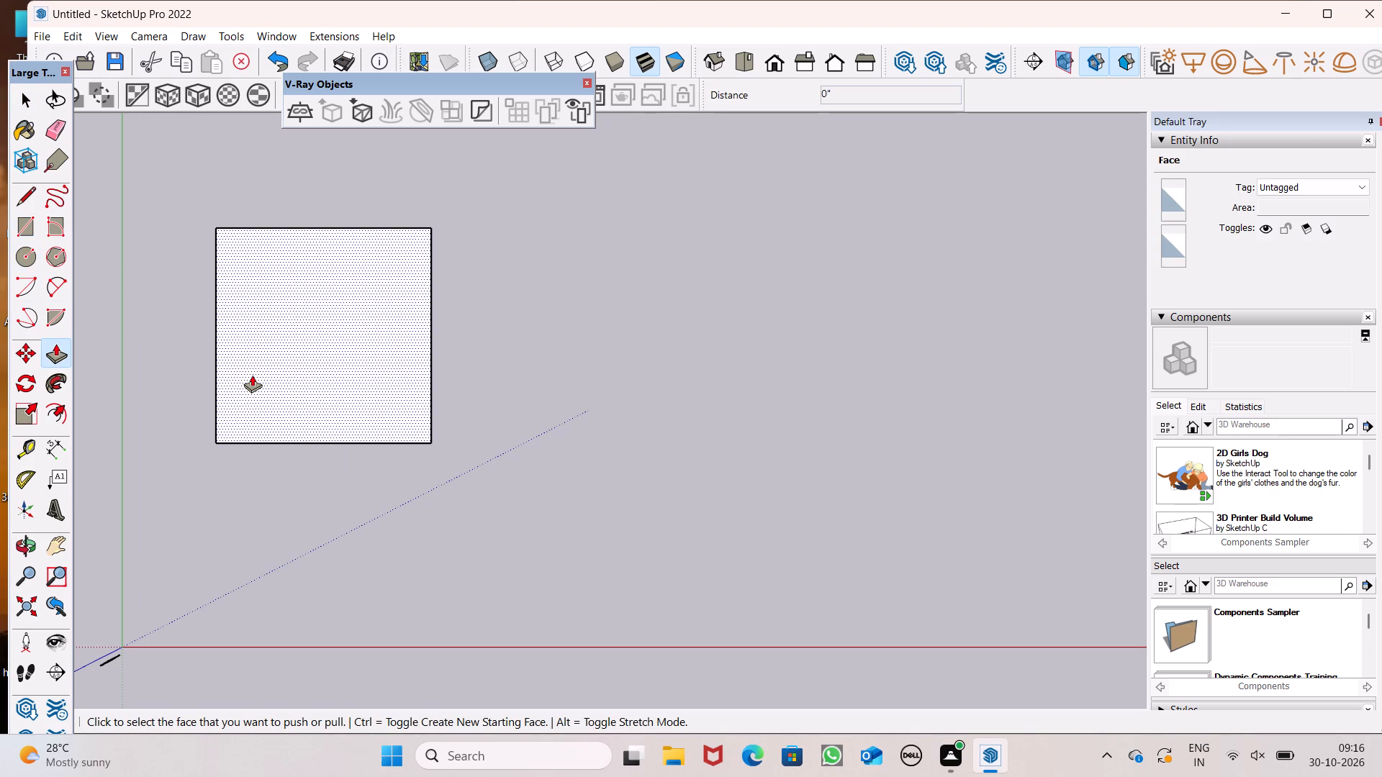
{"action": "middle_click_drag", "start_coordinate": [344, 456], "coordinate": [317, 278]}
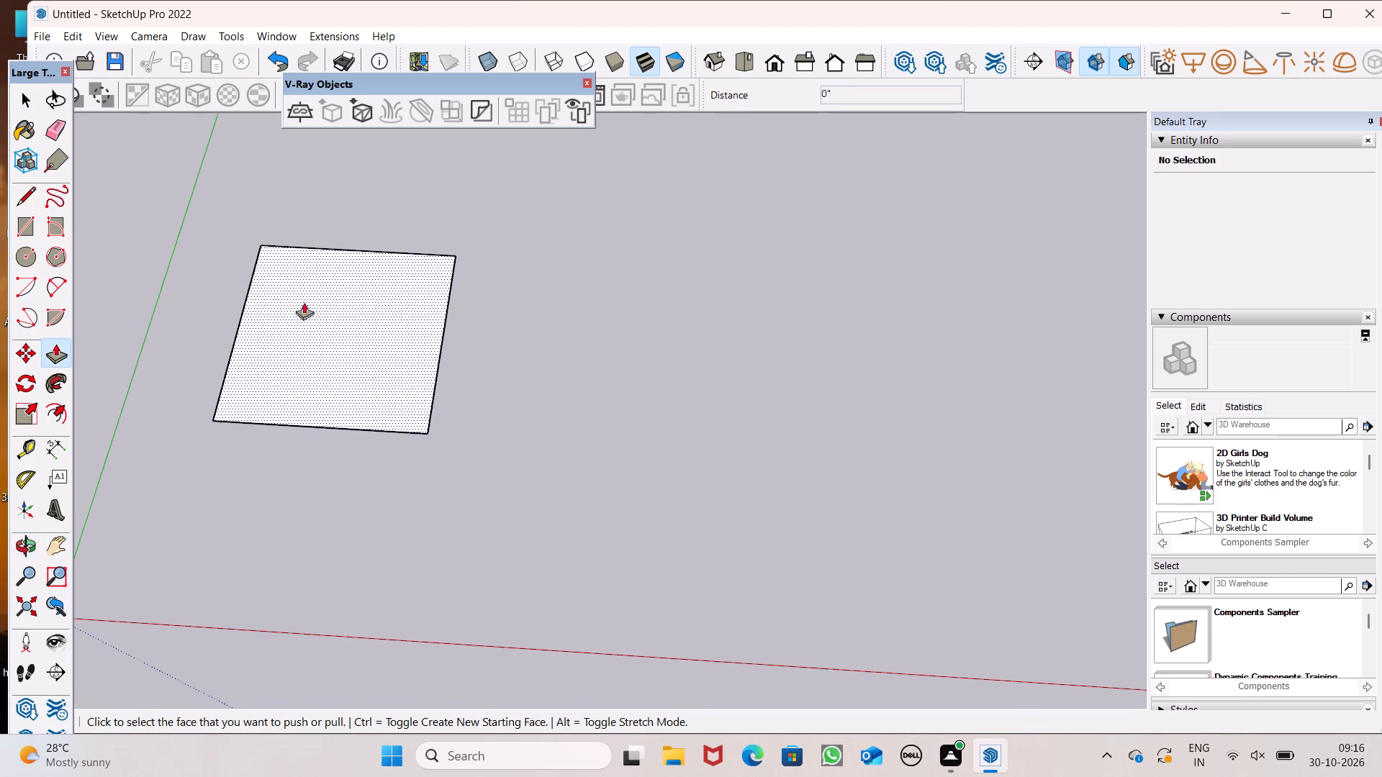
{"action": "scroll", "coordinate": [316, 477], "scroll_direction": "up", "scroll_amount": 9}
{"action": "left_click_drag", "start_coordinate": [245, 393], "coordinate": [245, 326]}
{"action": "type", "text": "9\""}
{"action": "key", "text": "Return"}
{"action": "scroll", "coordinate": [243, 326], "scroll_direction": "down", "scroll_amount": 5}
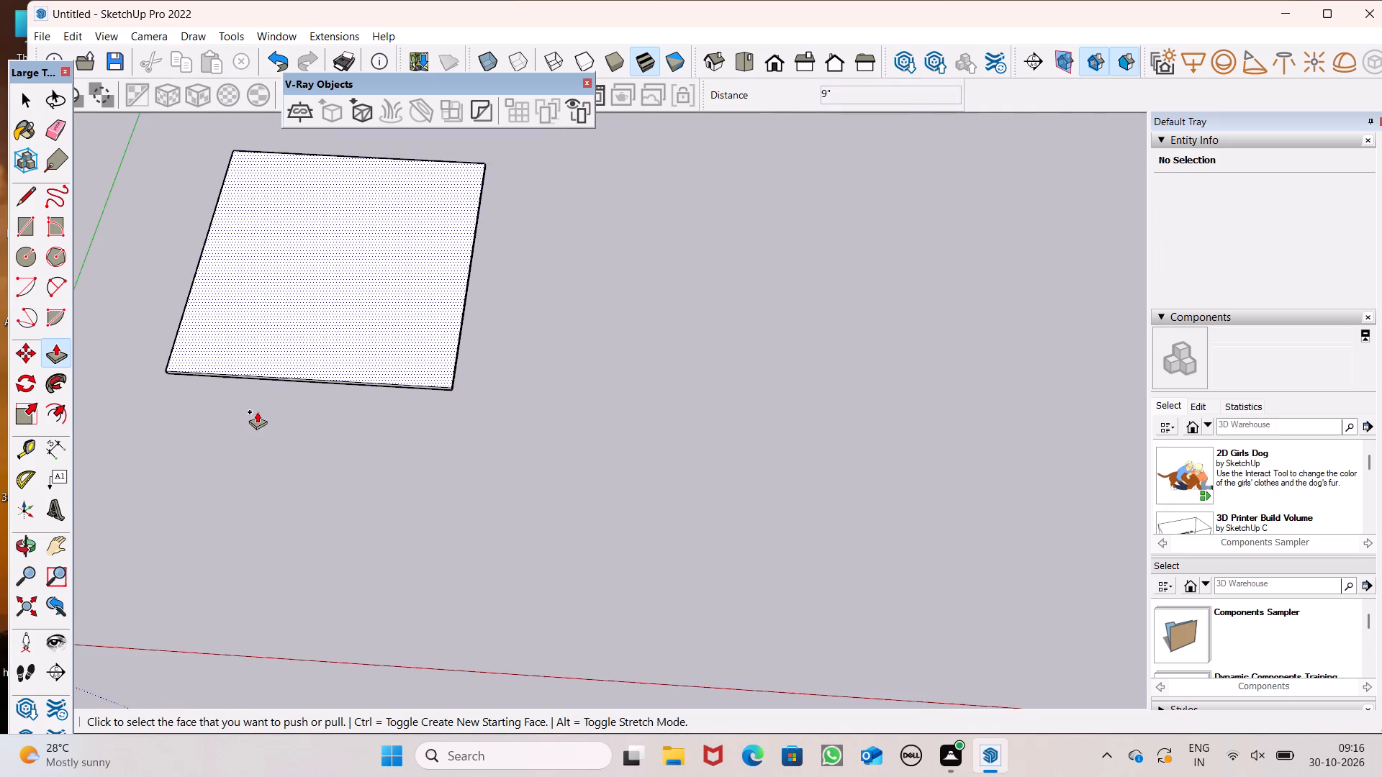
{"action": "middle_click_drag", "start_coordinate": [274, 352], "coordinate": [345, 424]}
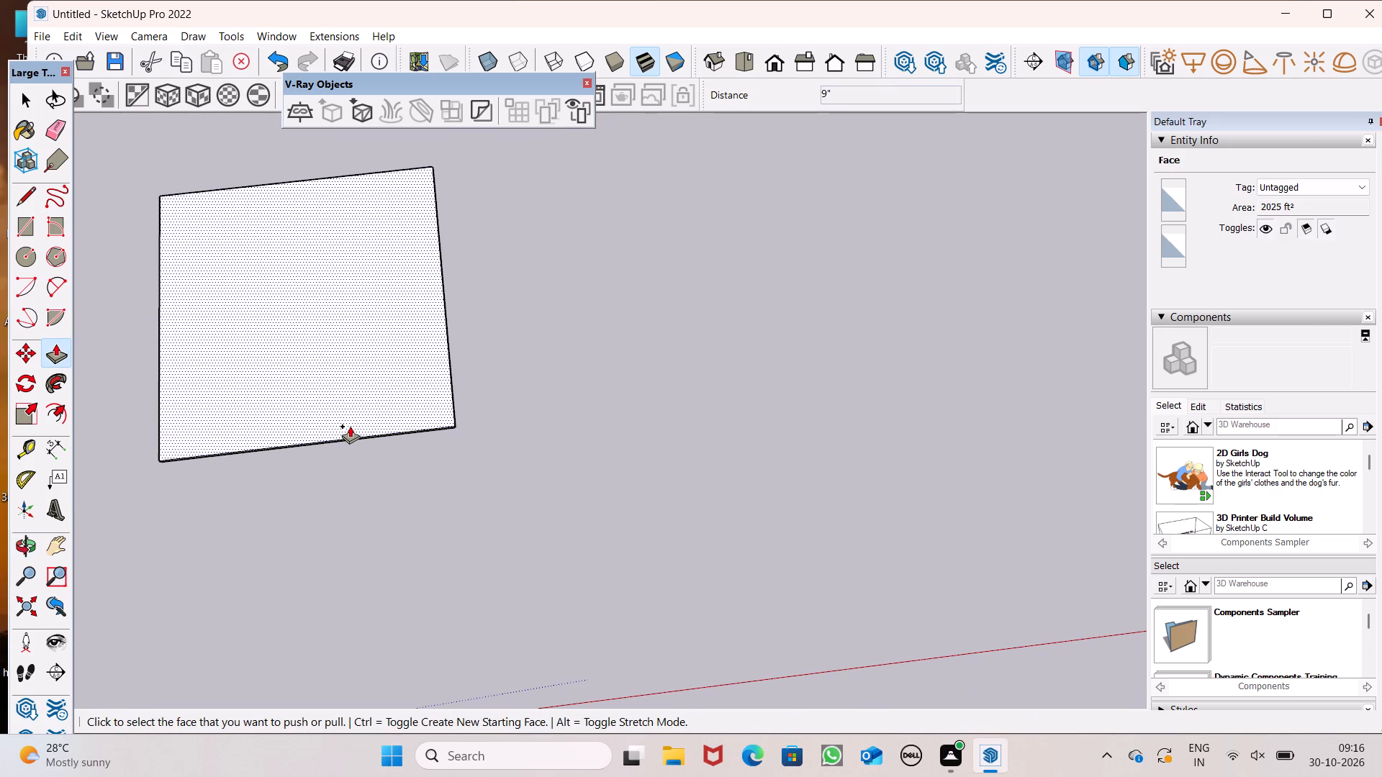
{"action": "key", "text": "space"}
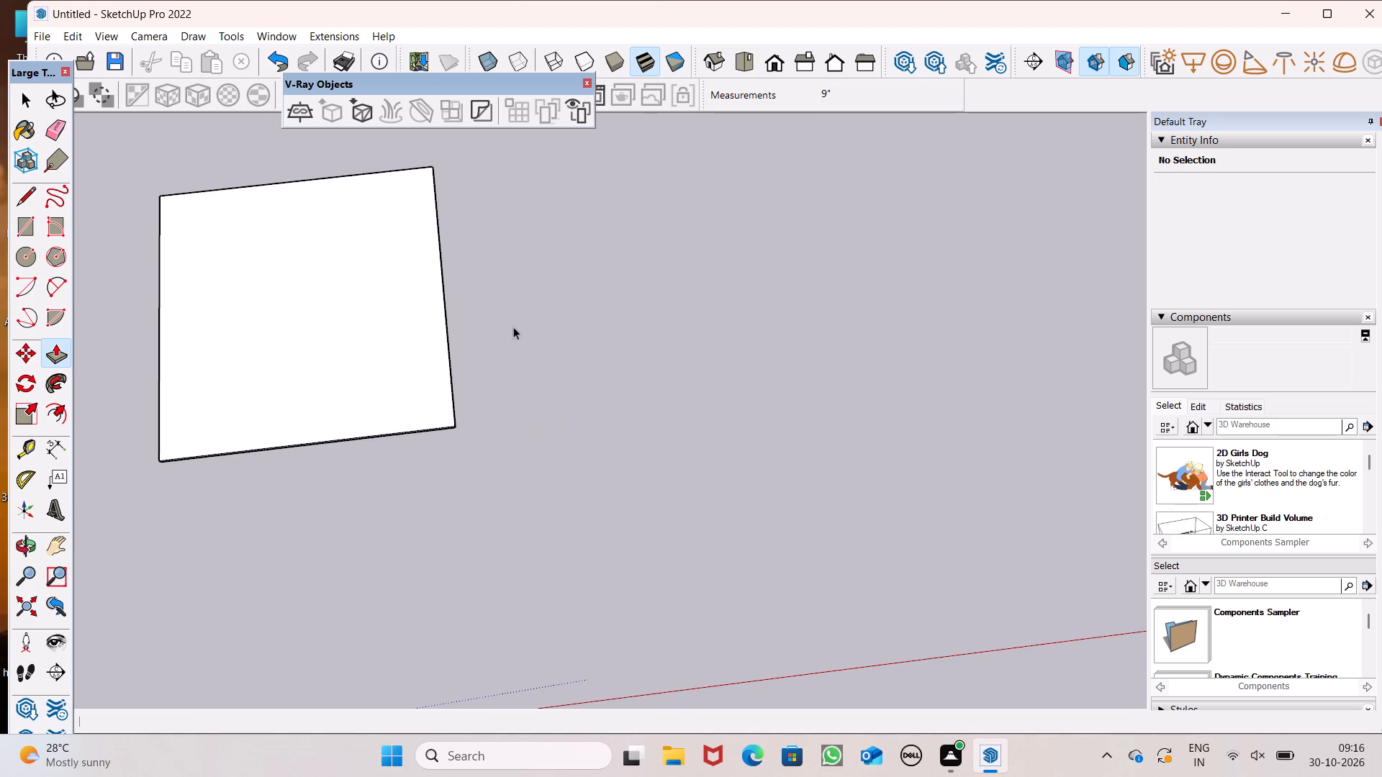
From the top view, offset the slab's top outline inward by 9".
{"action": "left_click", "coordinate": [741, 53]}
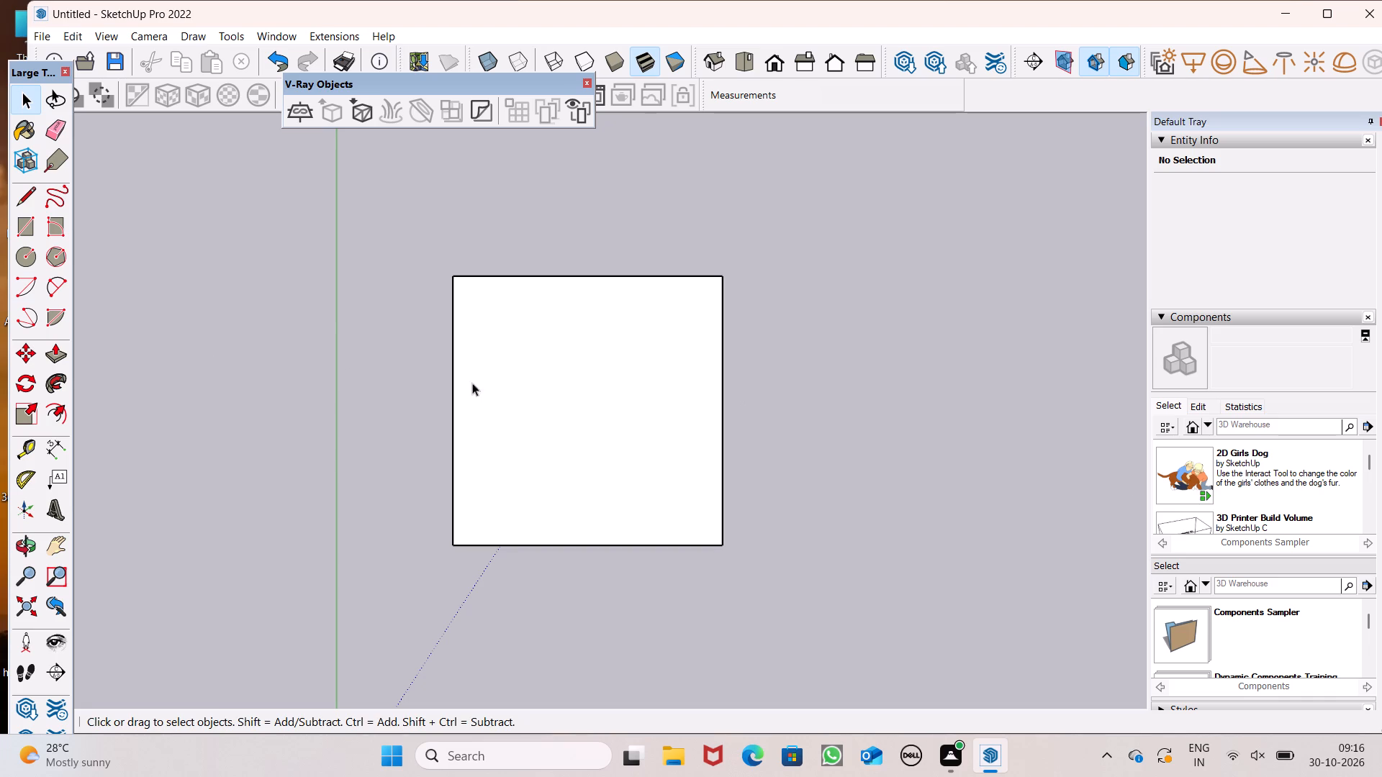
{"action": "left_click", "coordinate": [55, 406]}
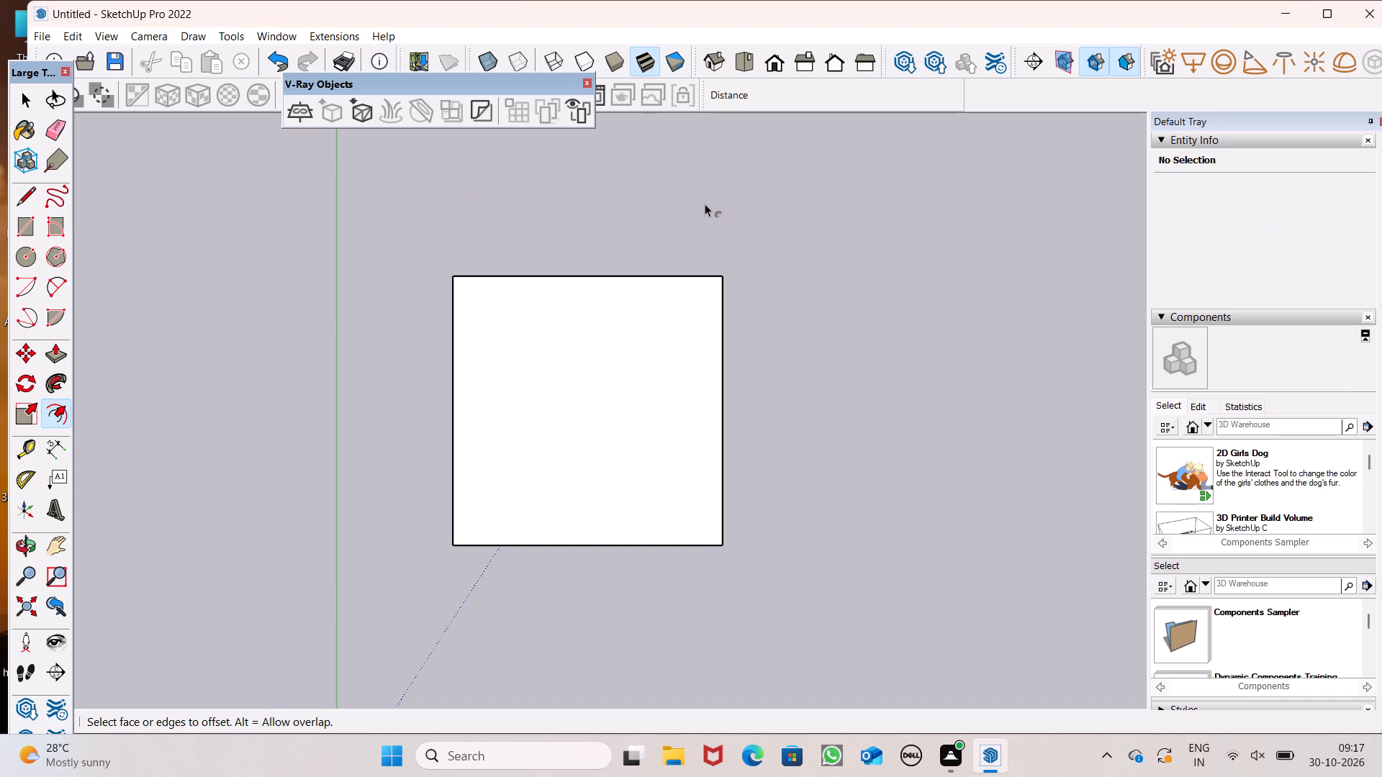
{"action": "left_click_drag", "start_coordinate": [492, 290], "coordinate": [491, 301]}
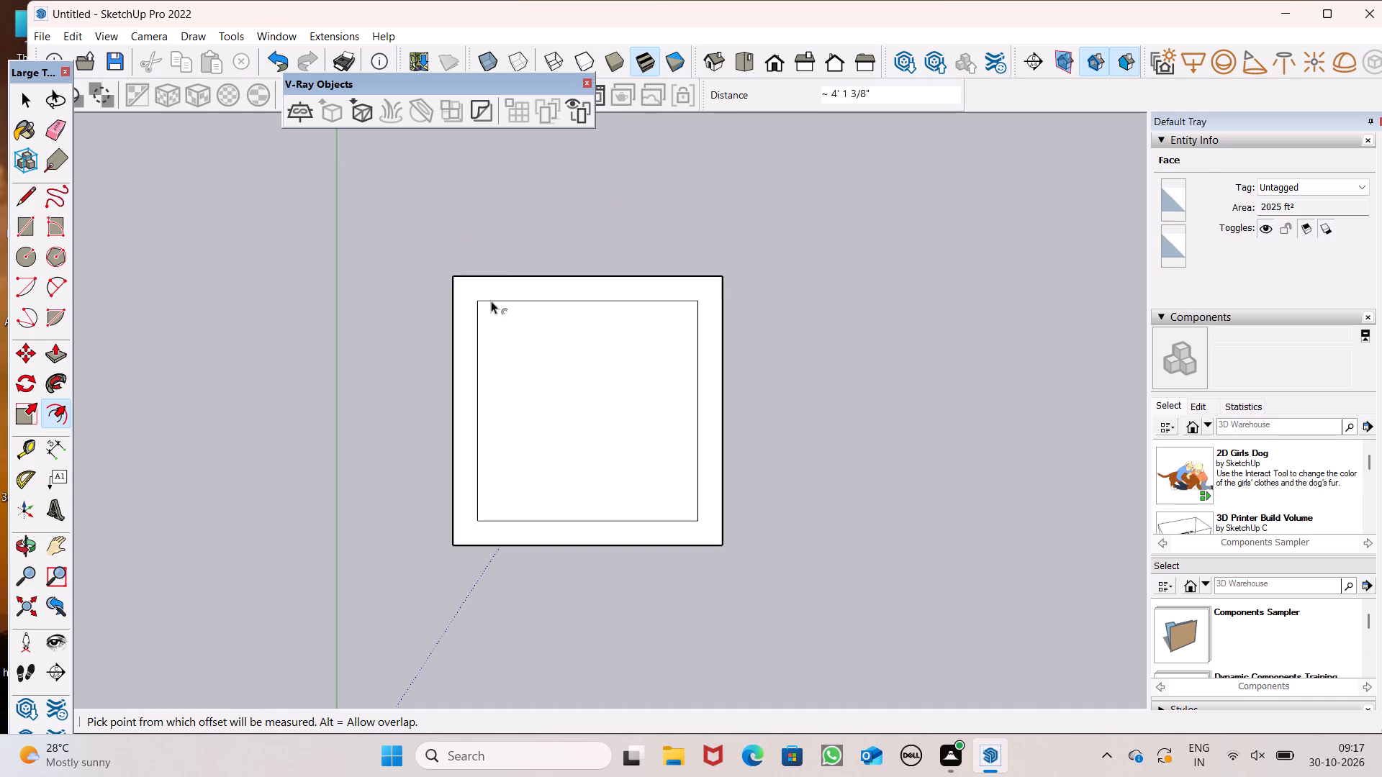
{"action": "key", "text": "9"}
{"action": "key", "text": "shift+quotedbl"}
{"action": "key", "text": "Return"}
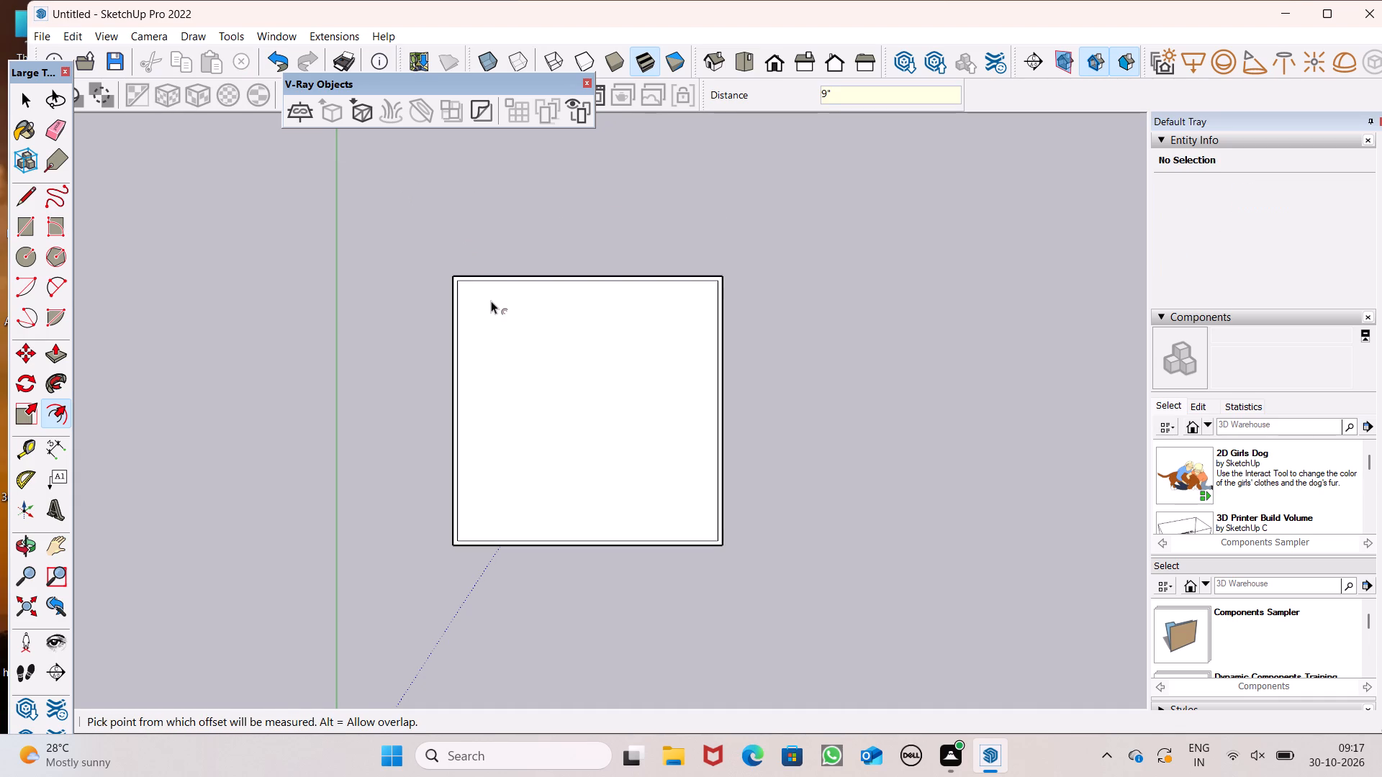
{"action": "key", "text": "space"}
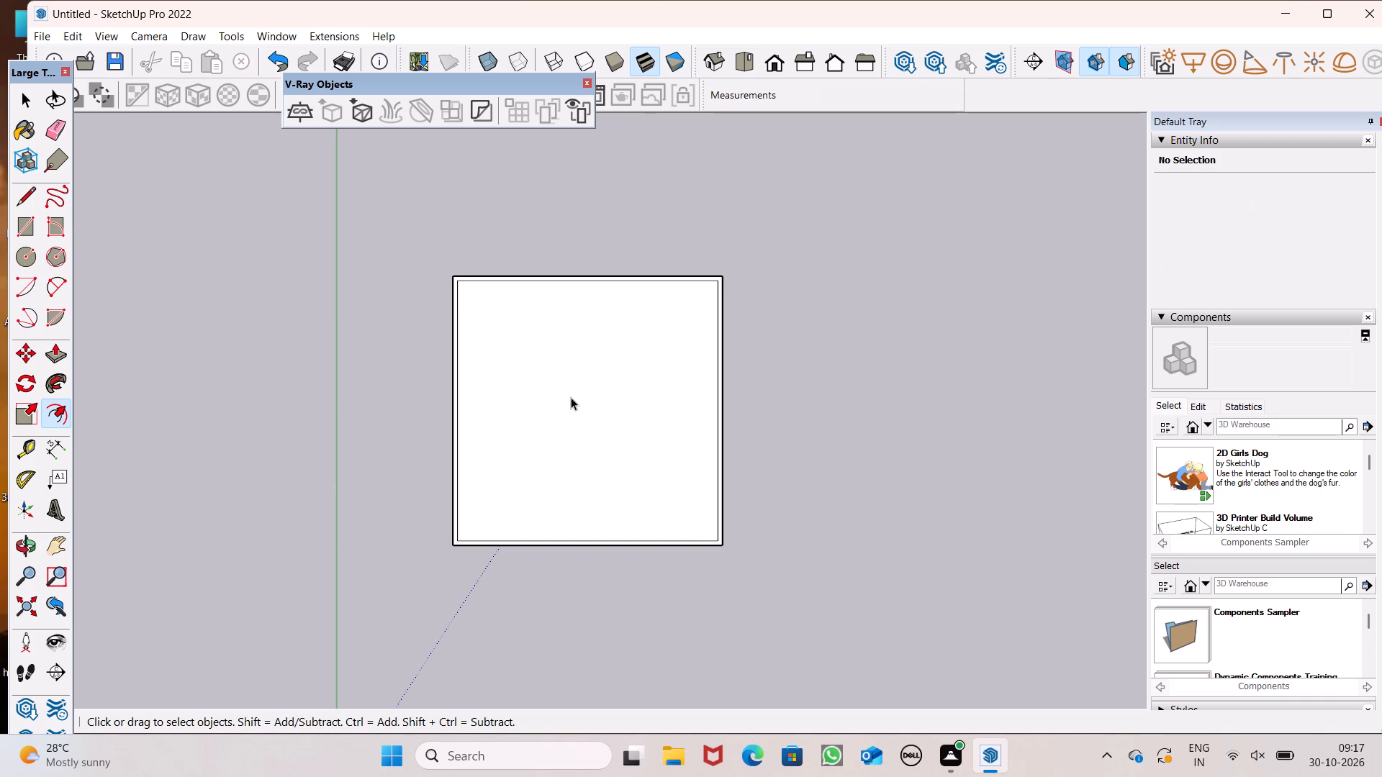
Examine the slab's edges and inset outline from several angles, returning to the top view.
{"action": "scroll", "coordinate": [571, 397], "scroll_direction": "down", "scroll_amount": 2}
{"action": "scroll", "coordinate": [592, 604], "scroll_direction": "up", "scroll_amount": 5}
{"action": "scroll", "coordinate": [474, 503], "scroll_direction": "up", "scroll_amount": 7}
{"action": "middle_click_drag", "start_coordinate": [676, 514], "coordinate": [659, 294]}
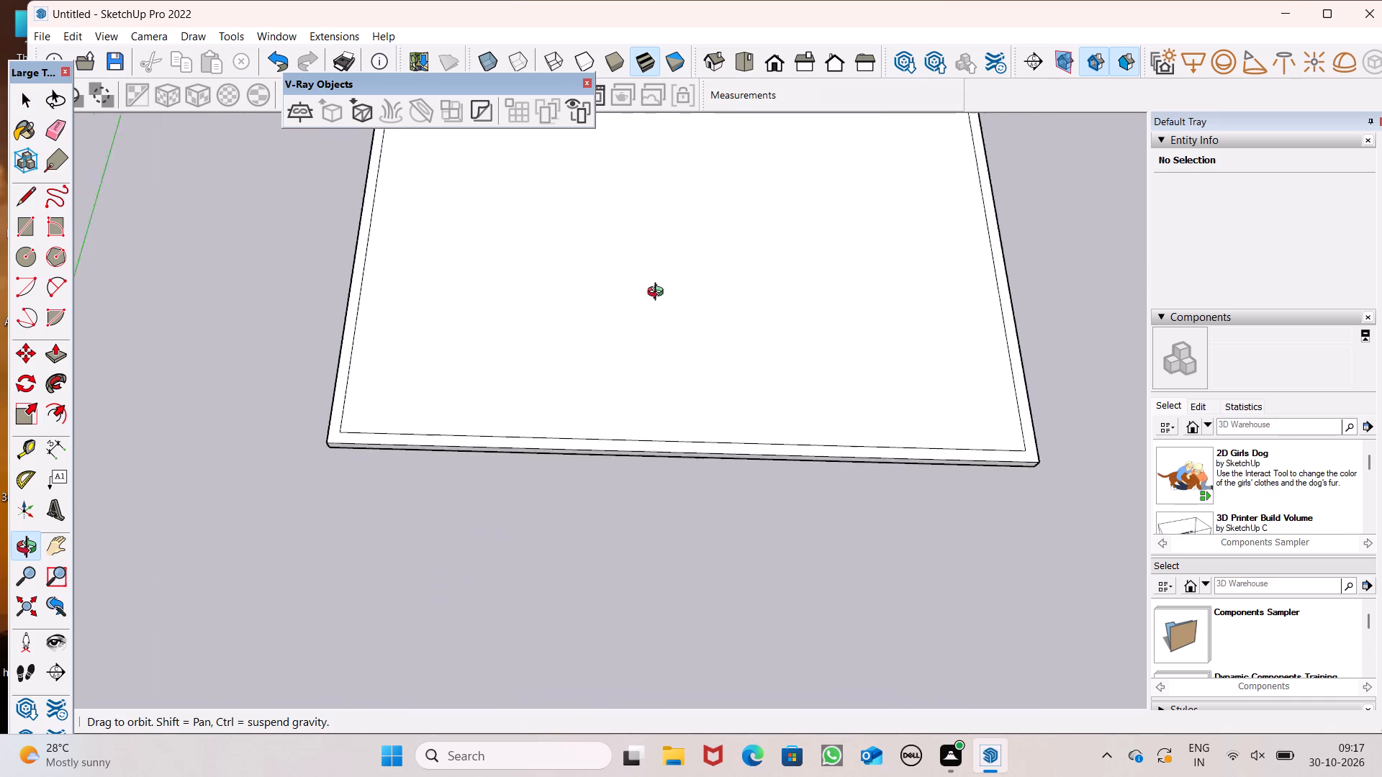
{"action": "middle_click_drag", "start_coordinate": [659, 294], "coordinate": [82, 289]}
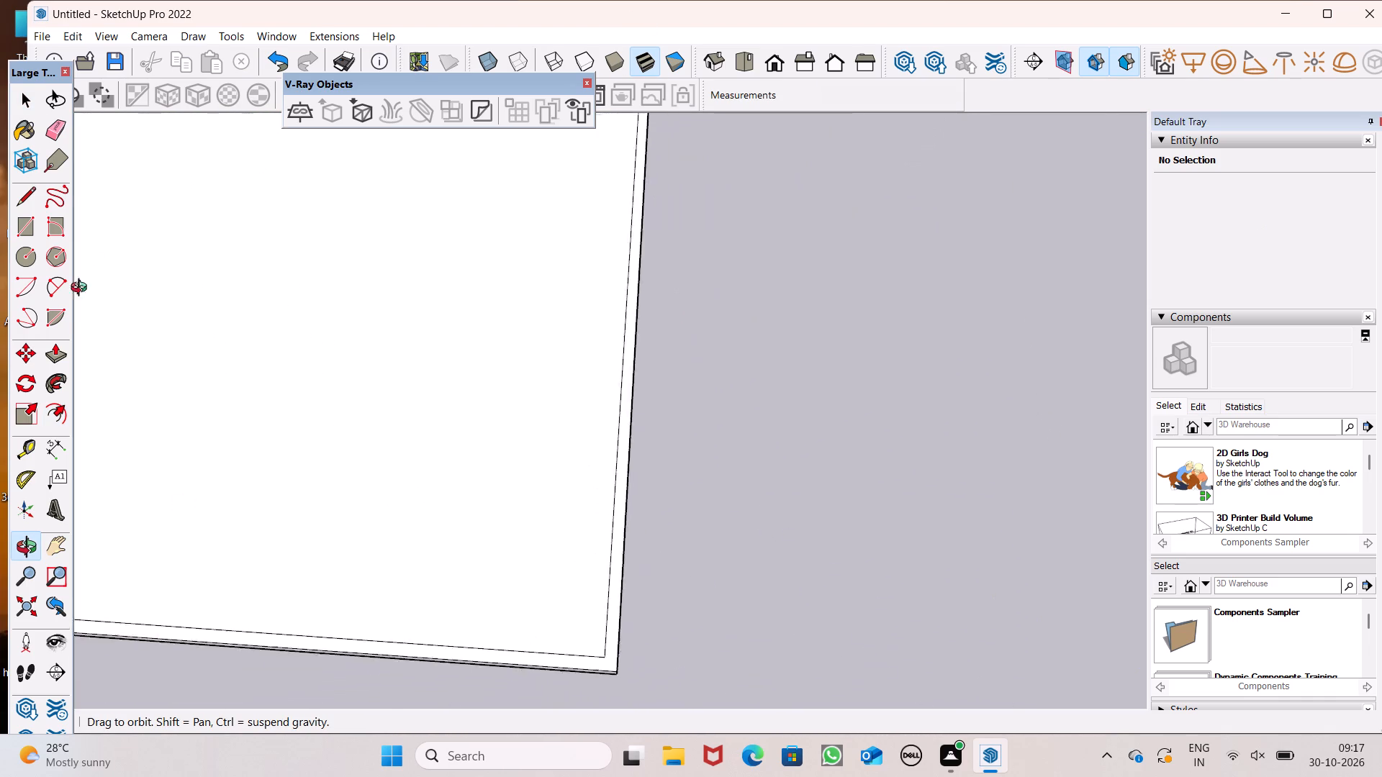
{"action": "middle_click_drag", "start_coordinate": [82, 289], "coordinate": [581, 211]}
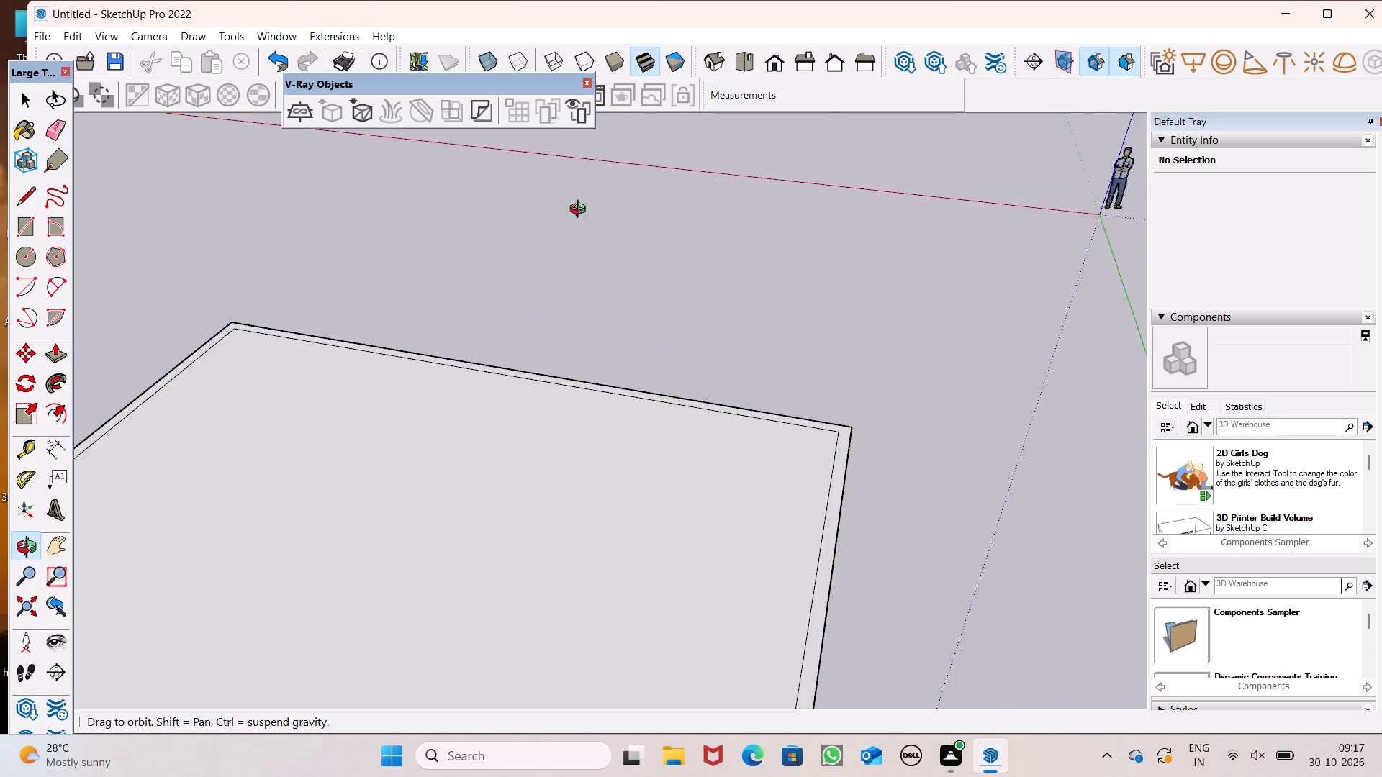
{"action": "middle_click_drag", "start_coordinate": [581, 211], "coordinate": [229, 35]}
{"action": "middle_click_drag", "start_coordinate": [446, 74], "coordinate": [518, 300]}
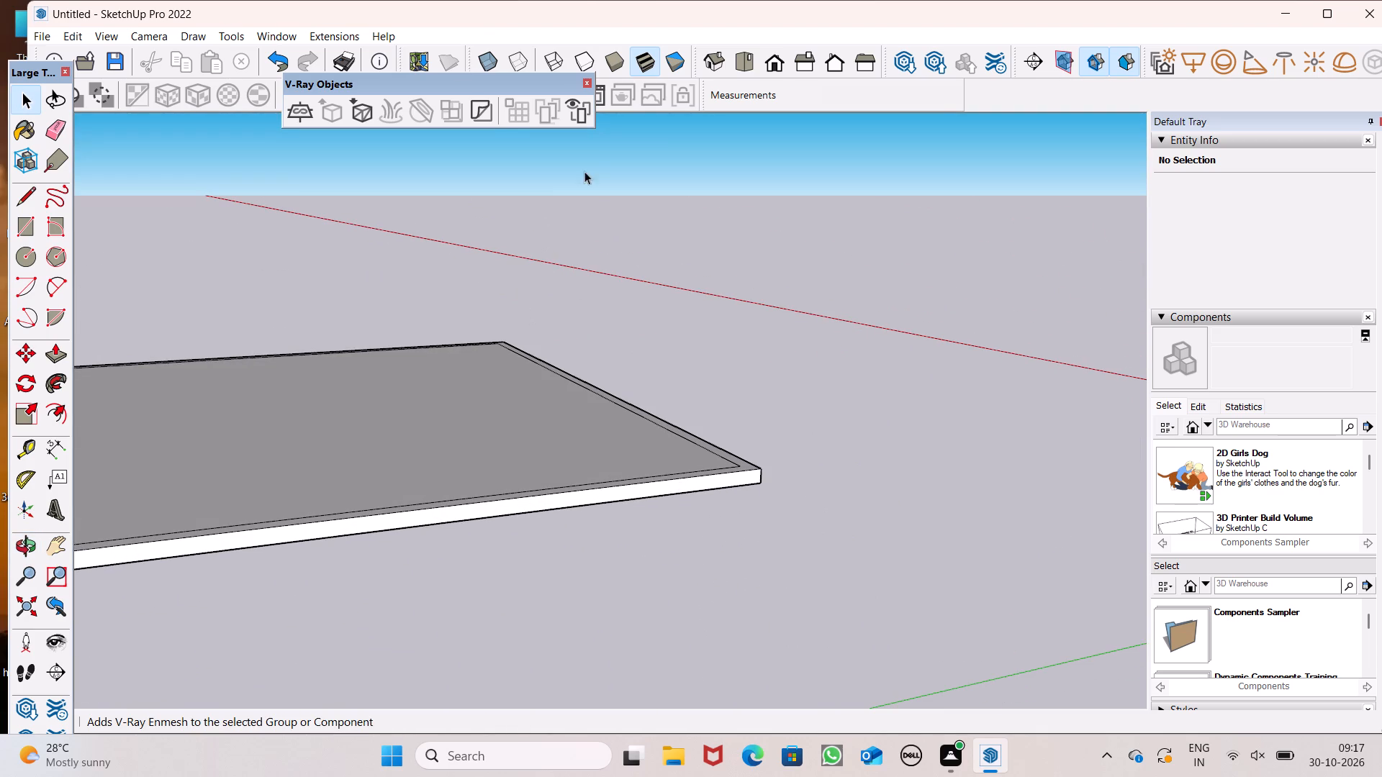
{"action": "left_click", "coordinate": [750, 58]}
{"action": "scroll", "coordinate": [681, 320], "scroll_direction": "down", "scroll_amount": 5}
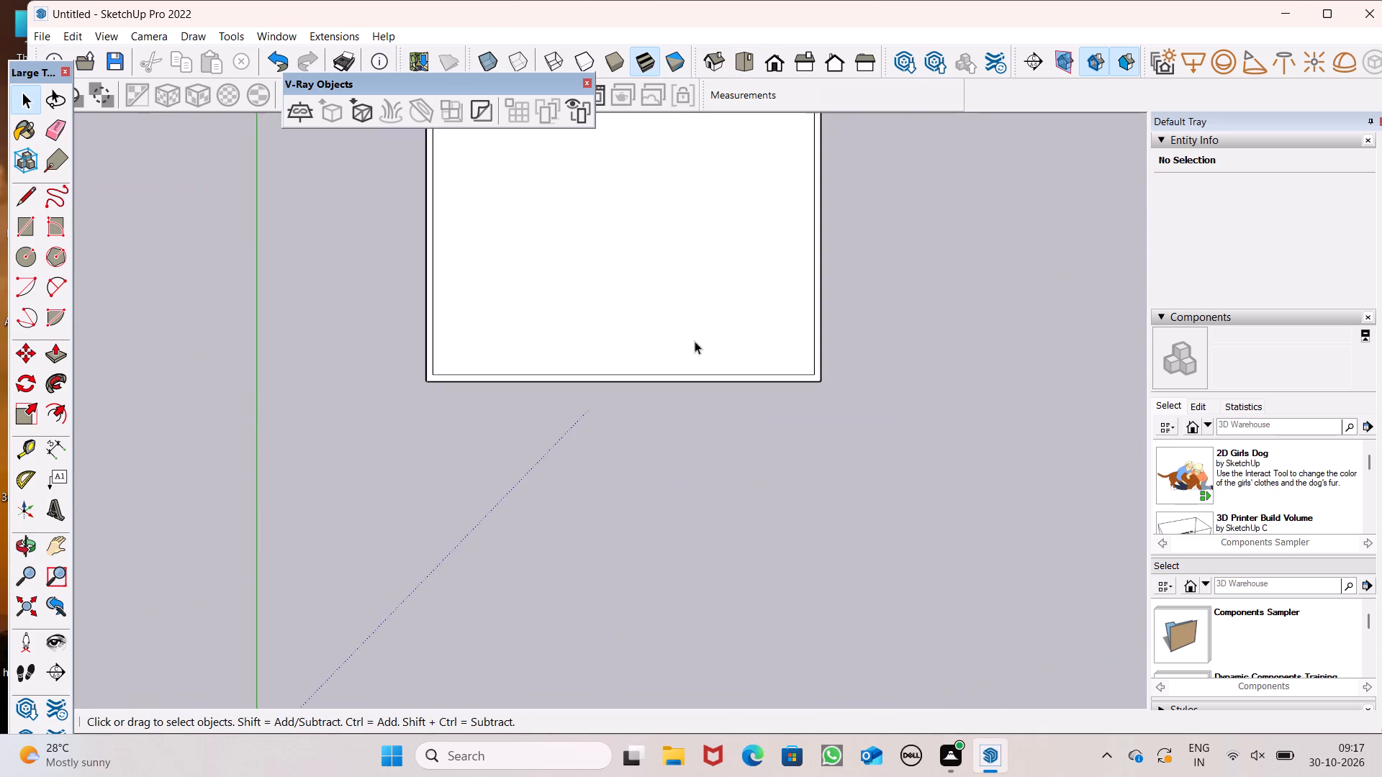
{"action": "scroll", "coordinate": [695, 341], "scroll_direction": "down", "scroll_amount": 4}
{"action": "scroll", "coordinate": [796, 446], "scroll_direction": "down", "scroll_amount": 4}
{"action": "scroll", "coordinate": [823, 229], "scroll_direction": "up", "scroll_amount": 4}
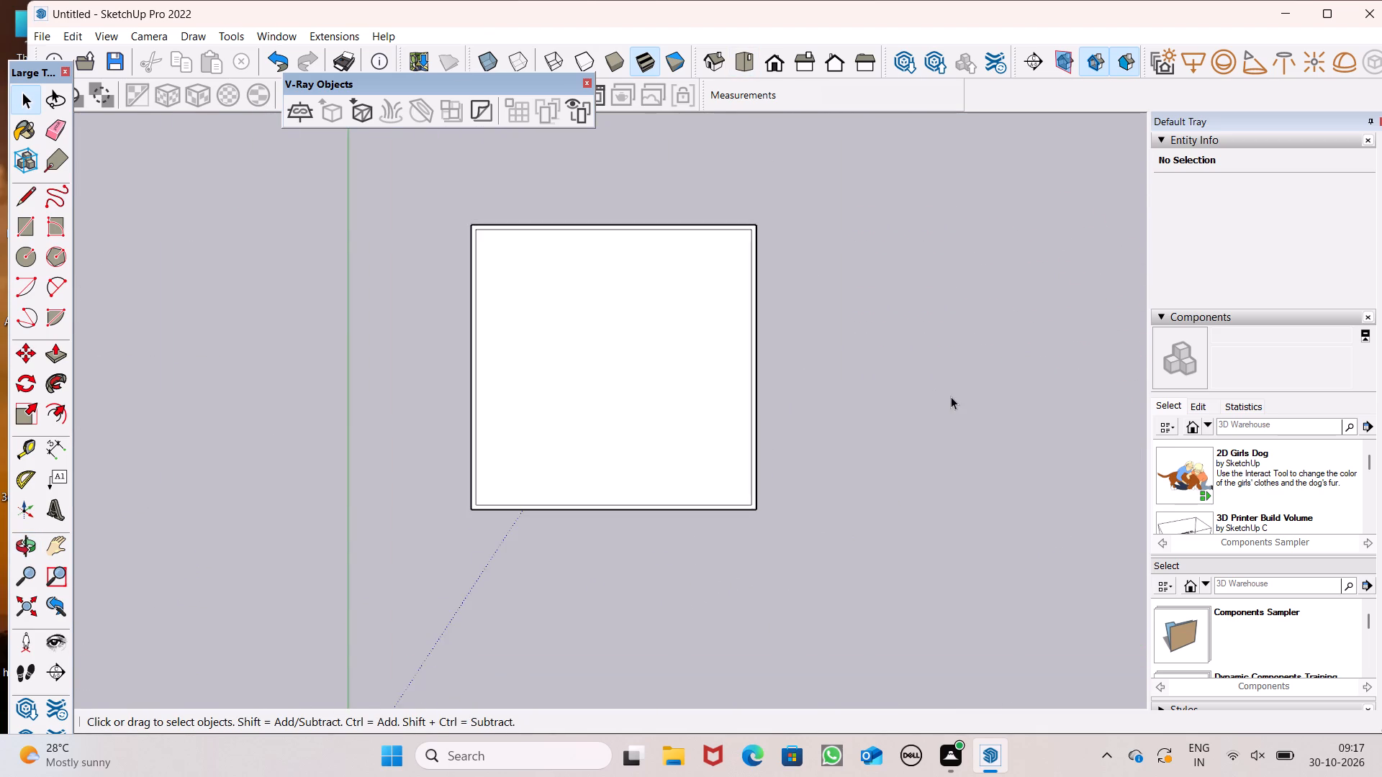
{"action": "scroll", "coordinate": [951, 396], "scroll_direction": "up", "scroll_amount": 5}
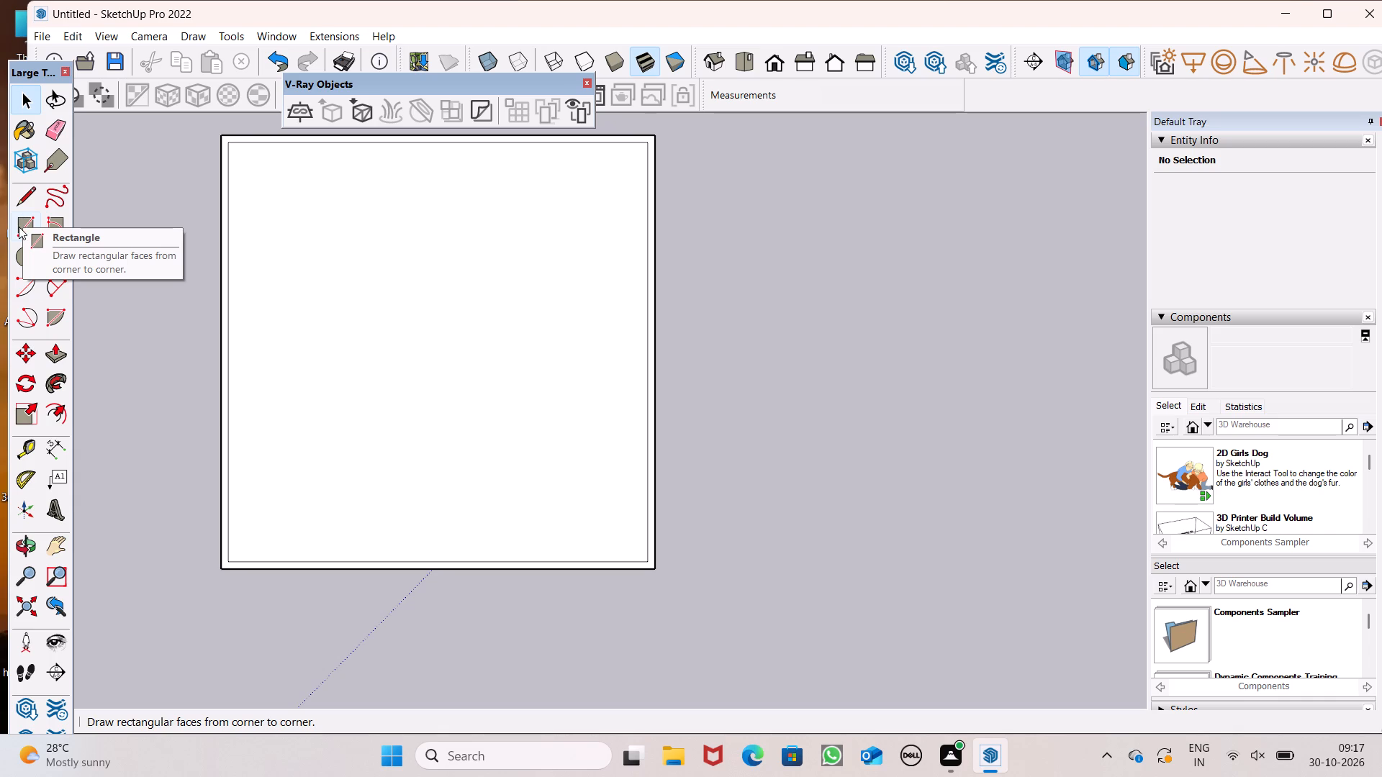
Place two vertical guides with the Tape Measure: one about 16' from the left inset edge, another 6" further right.
{"action": "left_click", "coordinate": [30, 451]}
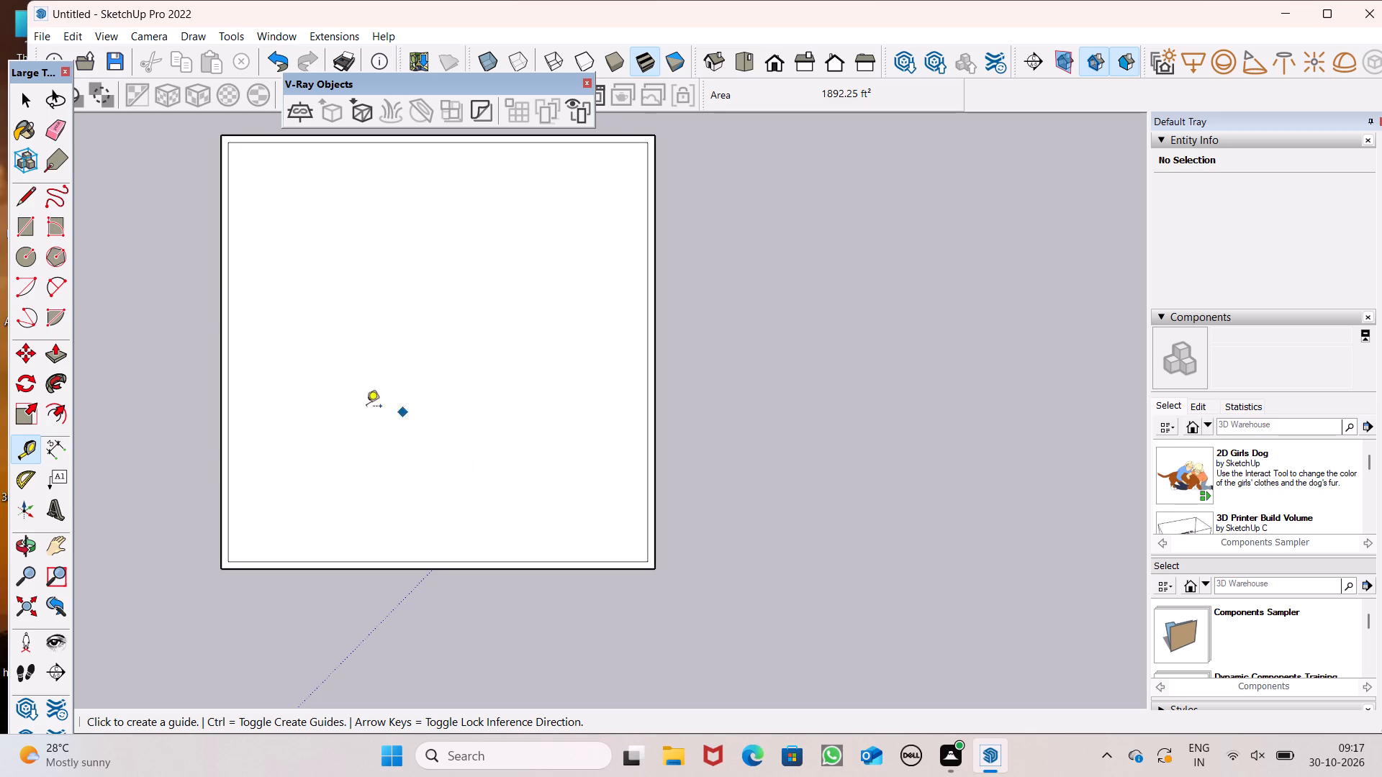
{"action": "left_click", "coordinate": [226, 476]}
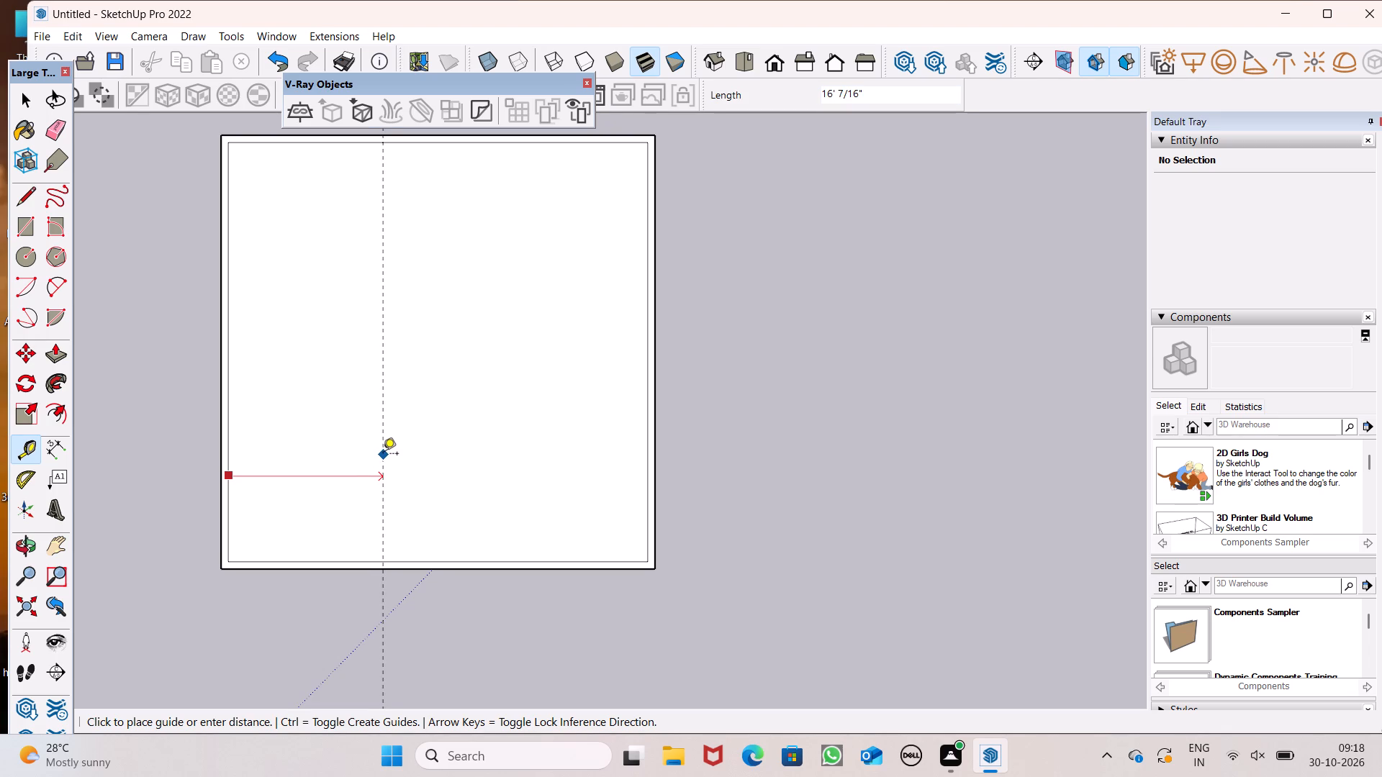
{"action": "left_click", "coordinate": [383, 453]}
{"action": "left_click", "coordinate": [379, 455]}
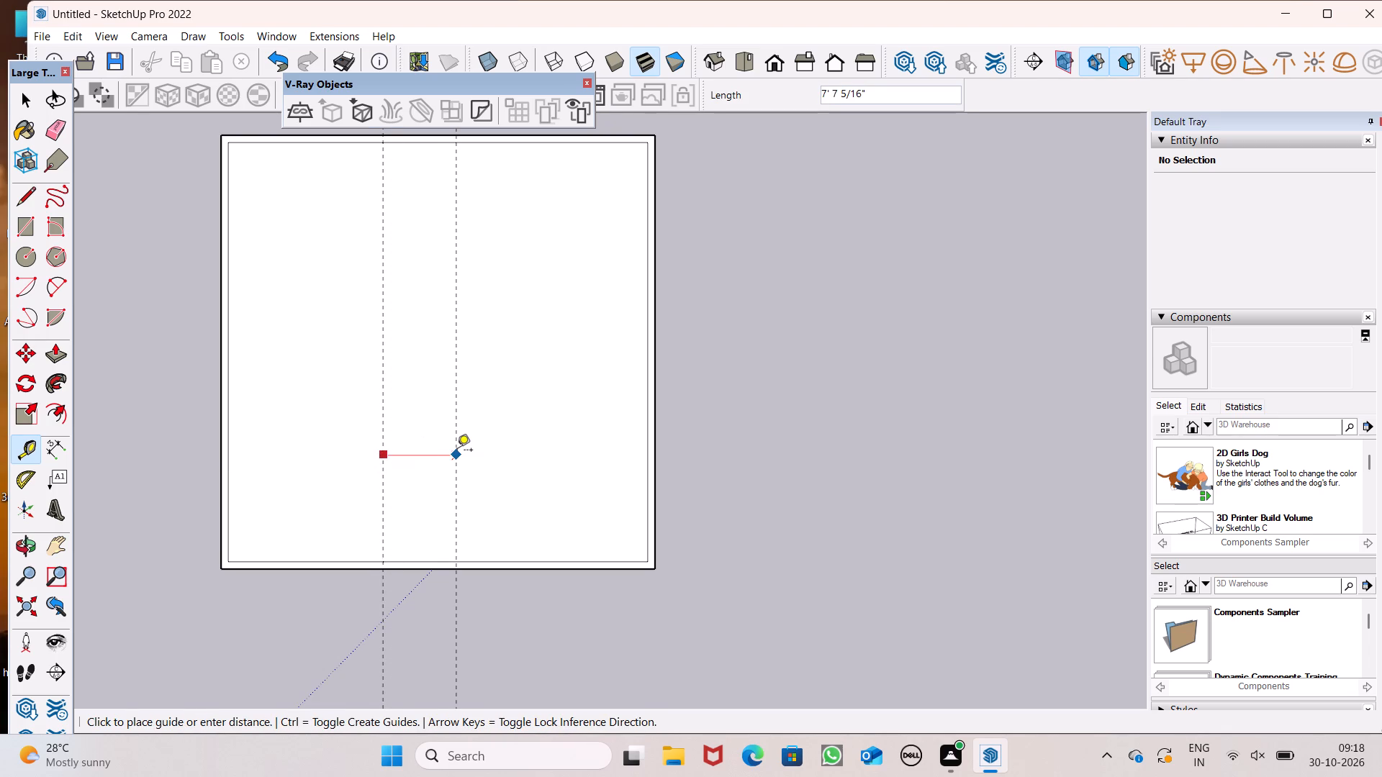
{"action": "key", "text": "6"}
{"action": "key", "text": "shift+quotedbl"}
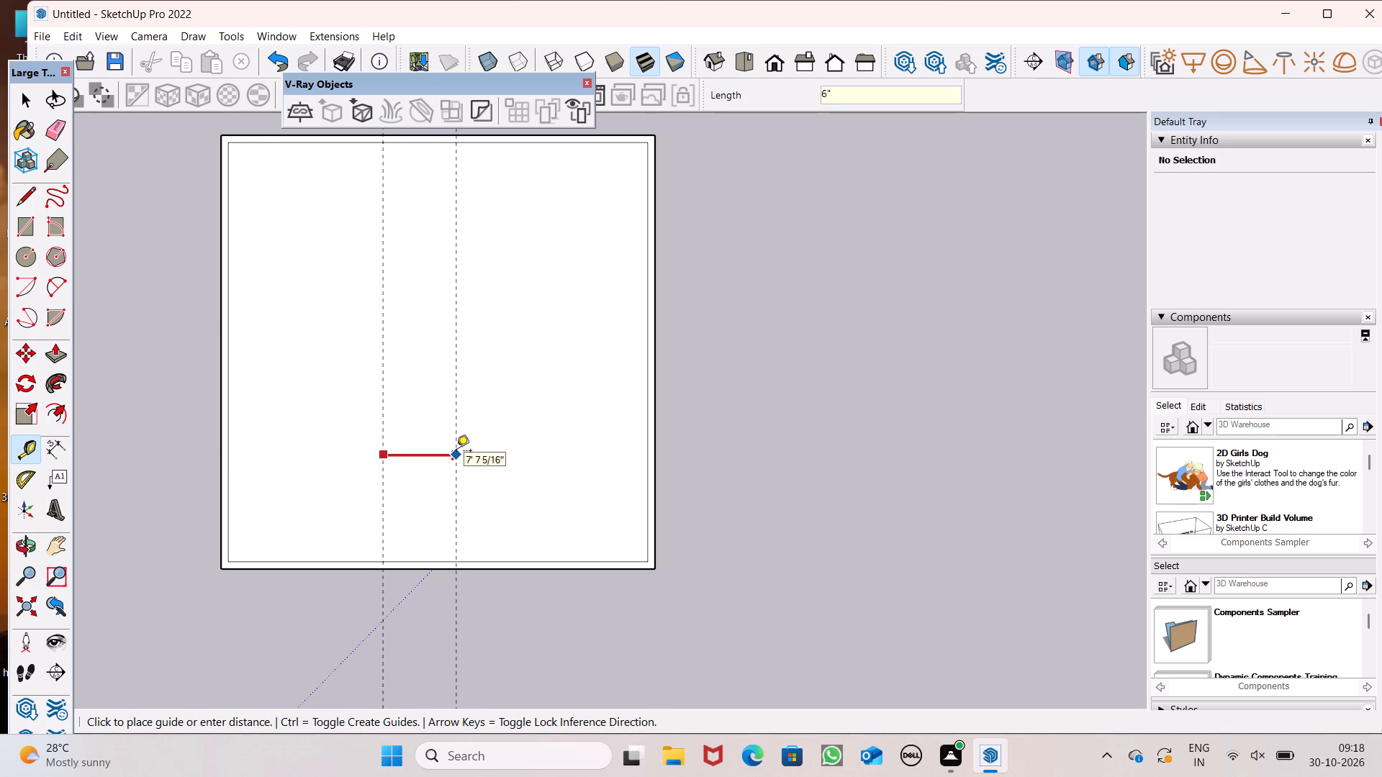
{"action": "key", "text": "Return"}
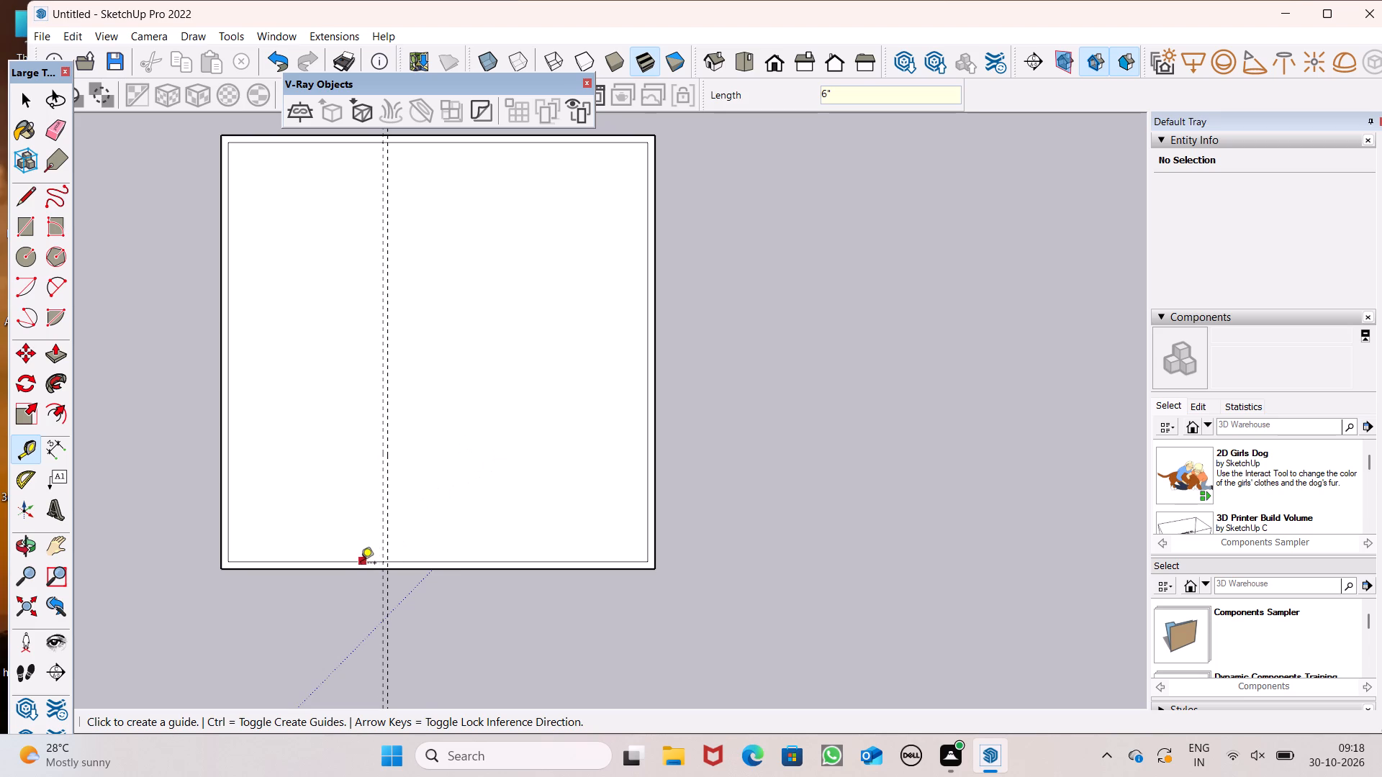
Place two horizontal guides: one about 17' above the bottom inset edge, another 6" above it.
{"action": "left_click", "coordinate": [361, 564]}
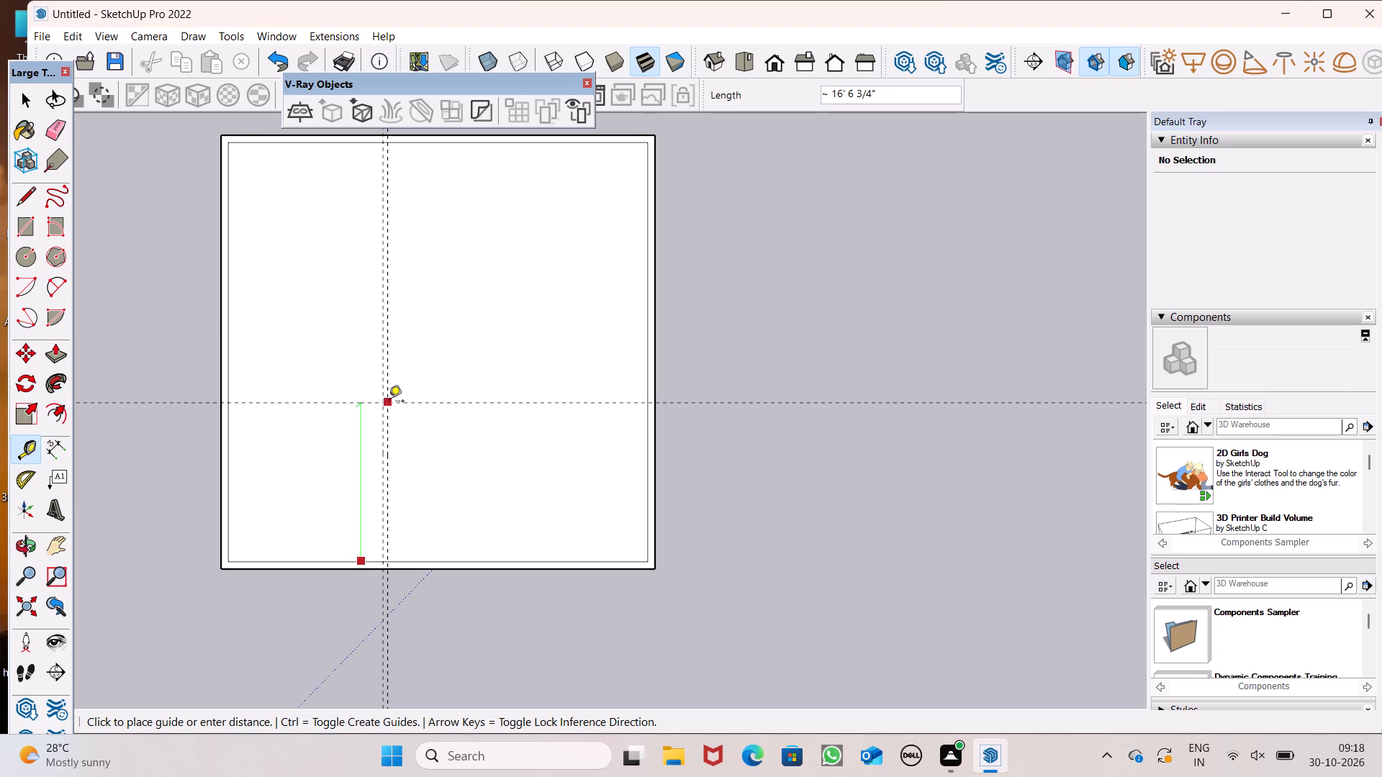
{"action": "left_click", "coordinate": [389, 398]}
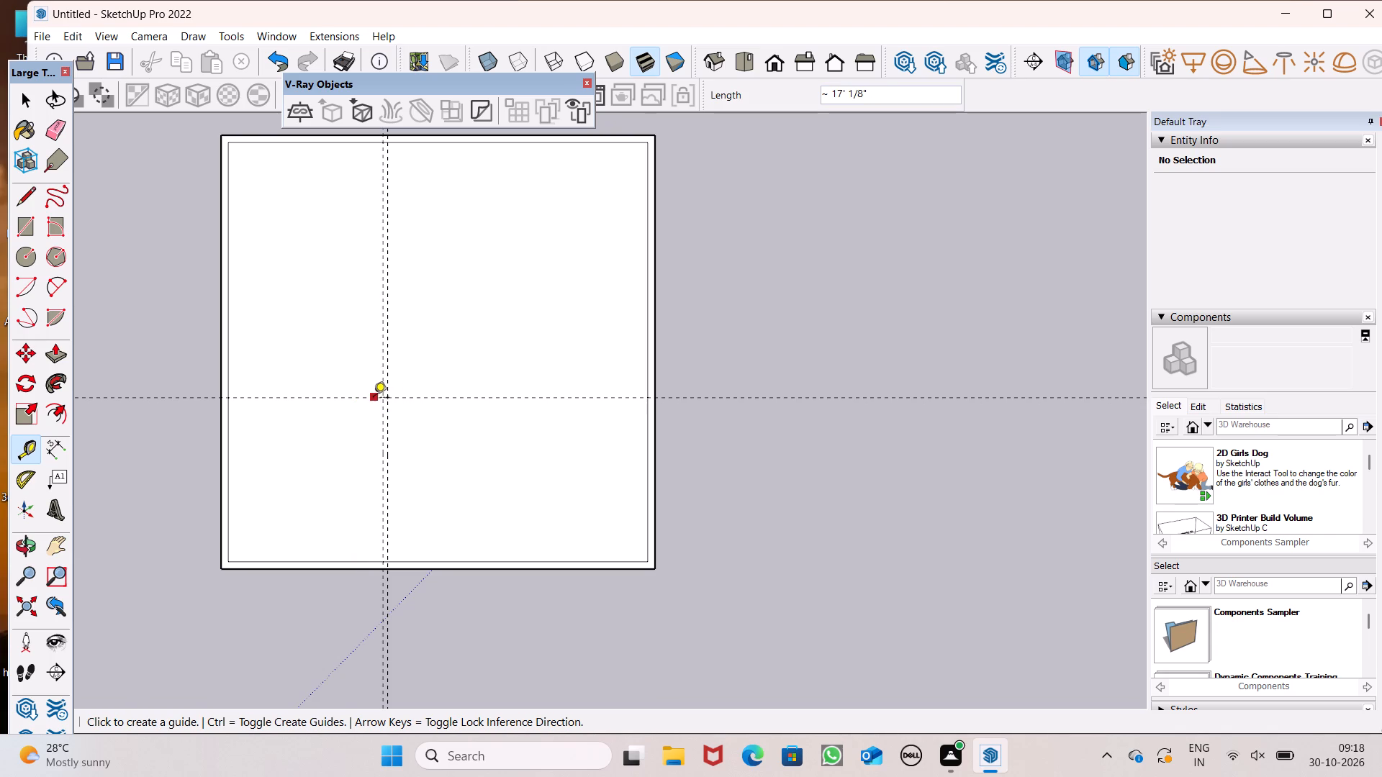
{"action": "left_click", "coordinate": [369, 399]}
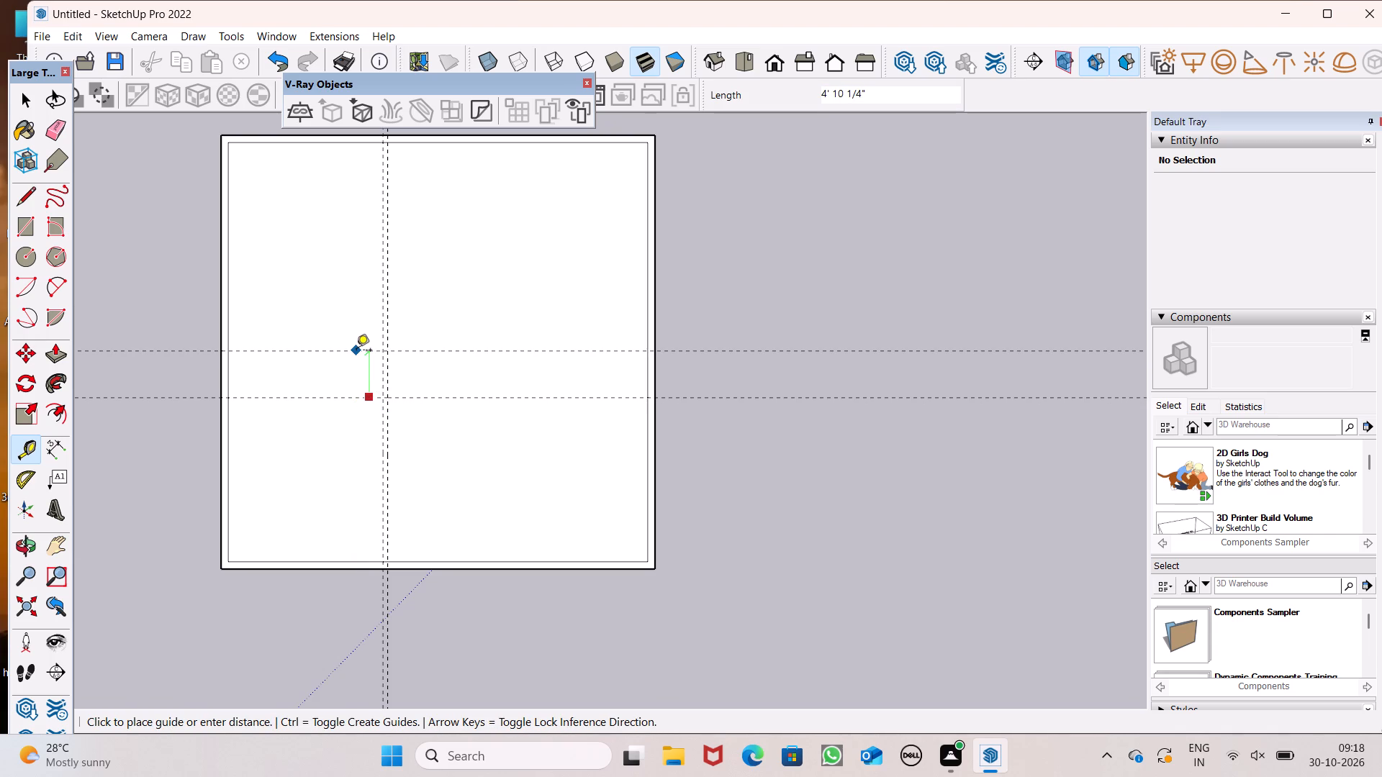
{"action": "key", "text": "6"}
{"action": "key", "text": "shift+quotedbl"}
{"action": "key", "text": "Return"}
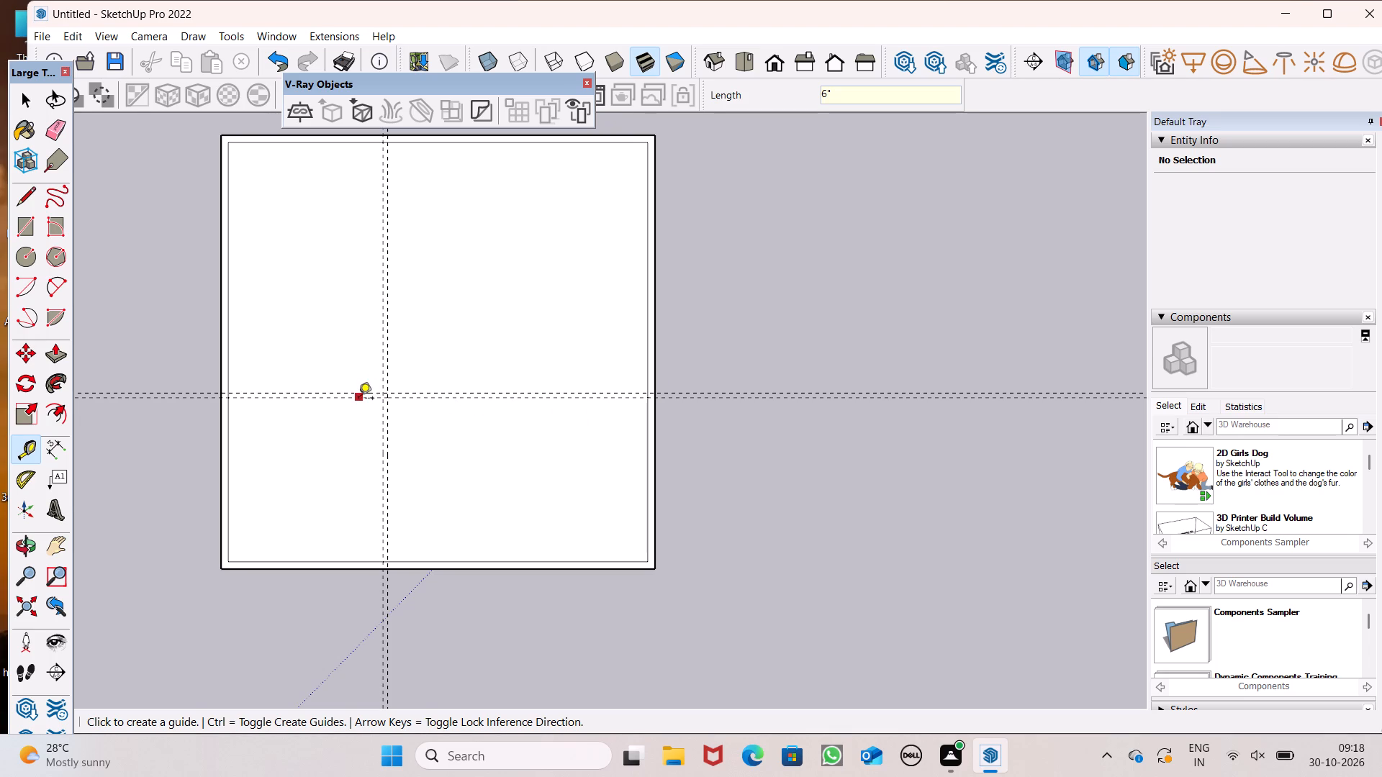
Place a second horizontal guide pair: one about 4' below the lower existing horizontal guide, another 6" below that.
{"action": "left_click", "coordinate": [358, 399]}
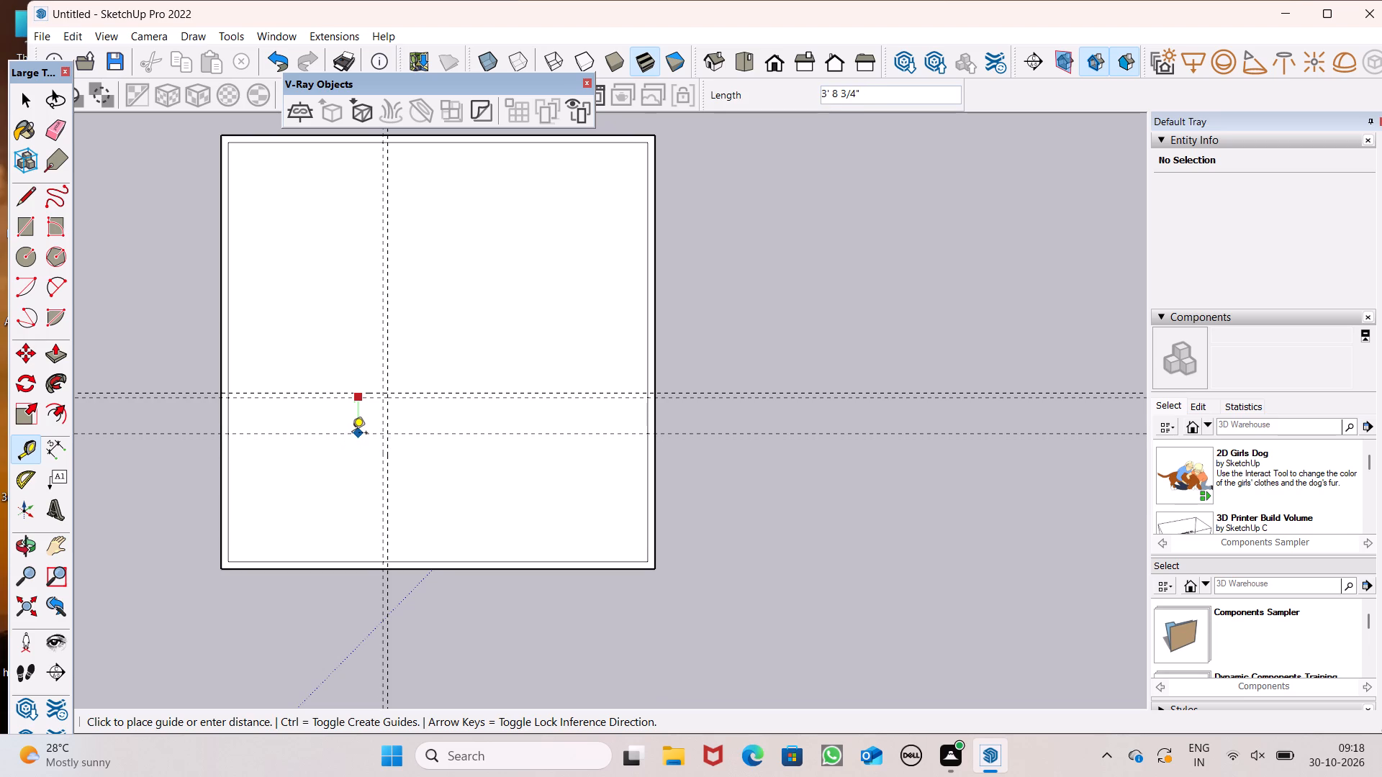
{"action": "left_click", "coordinate": [352, 437]}
{"action": "left_click", "coordinate": [352, 439]}
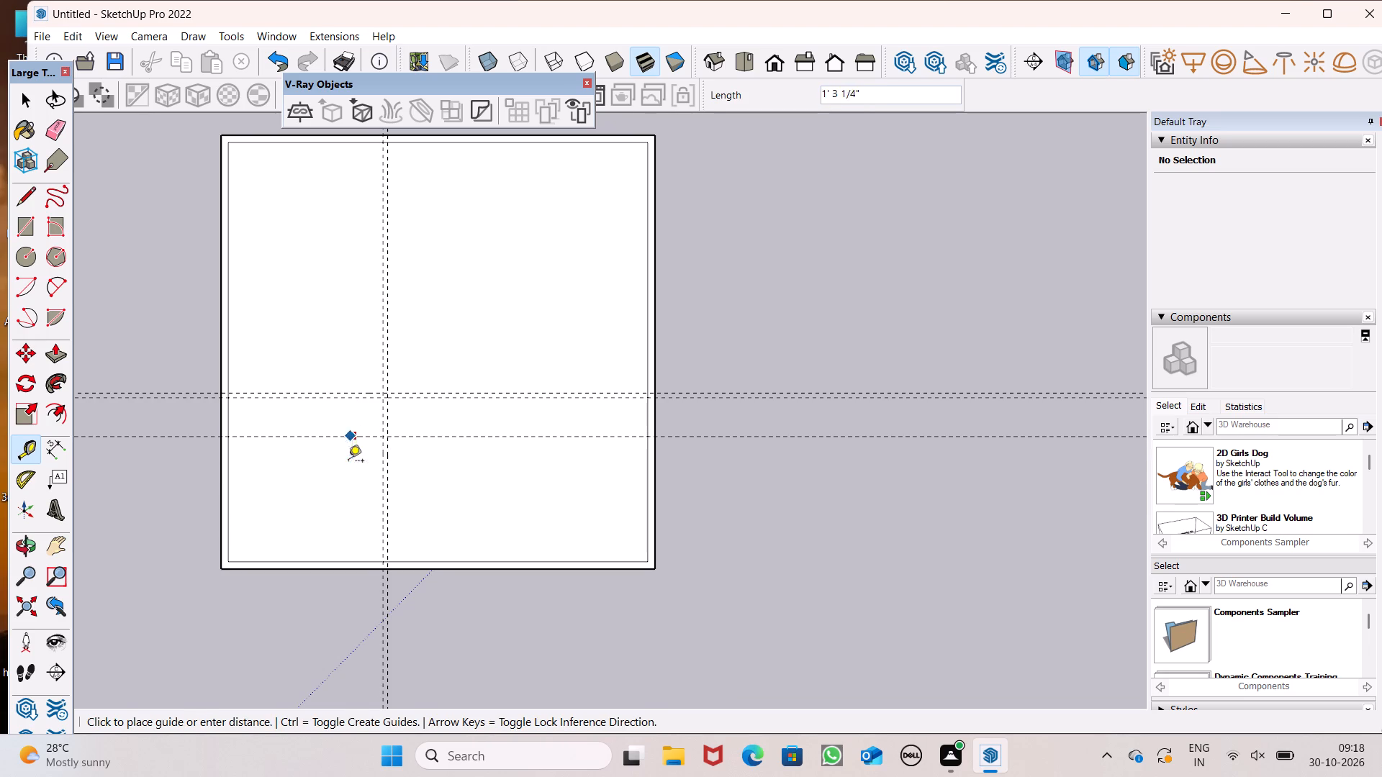
{"action": "type", "text": "6\""}
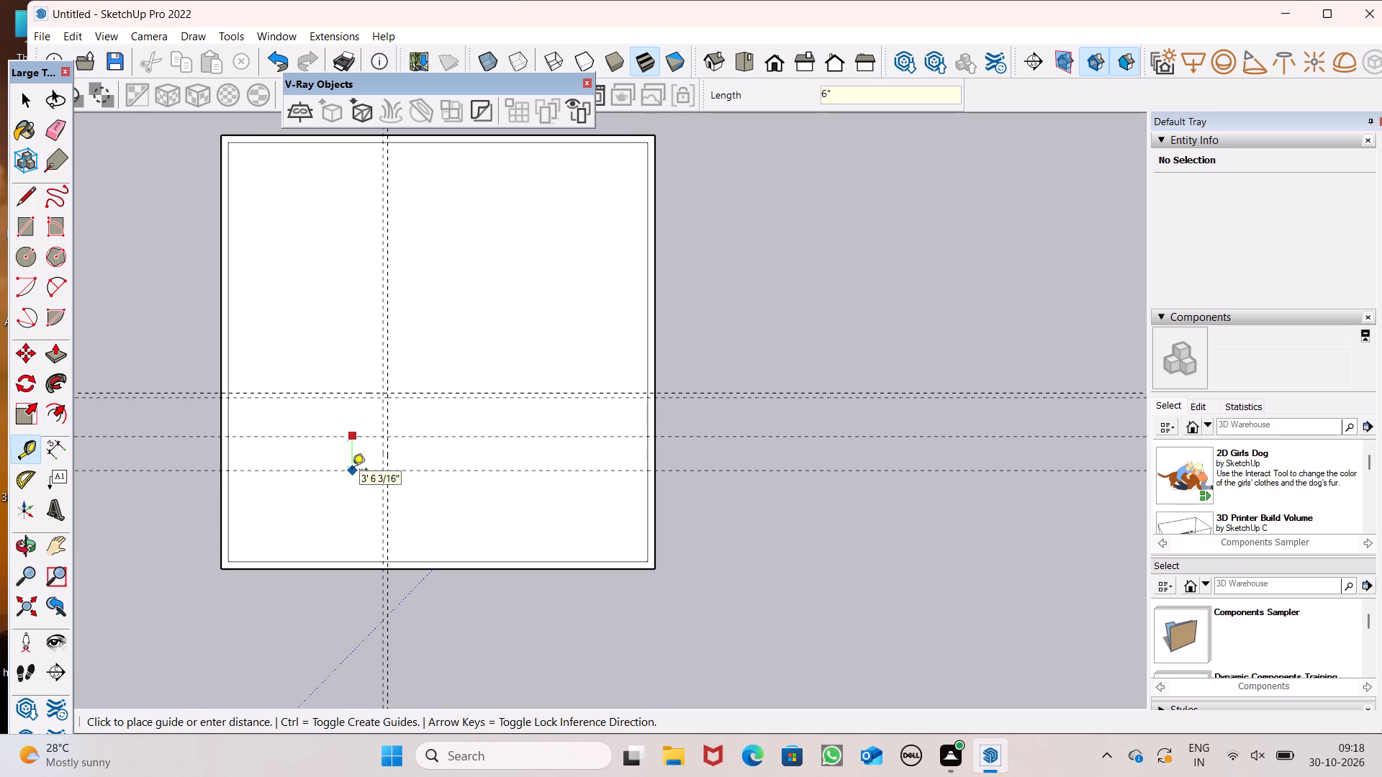
{"action": "key", "text": "Return"}
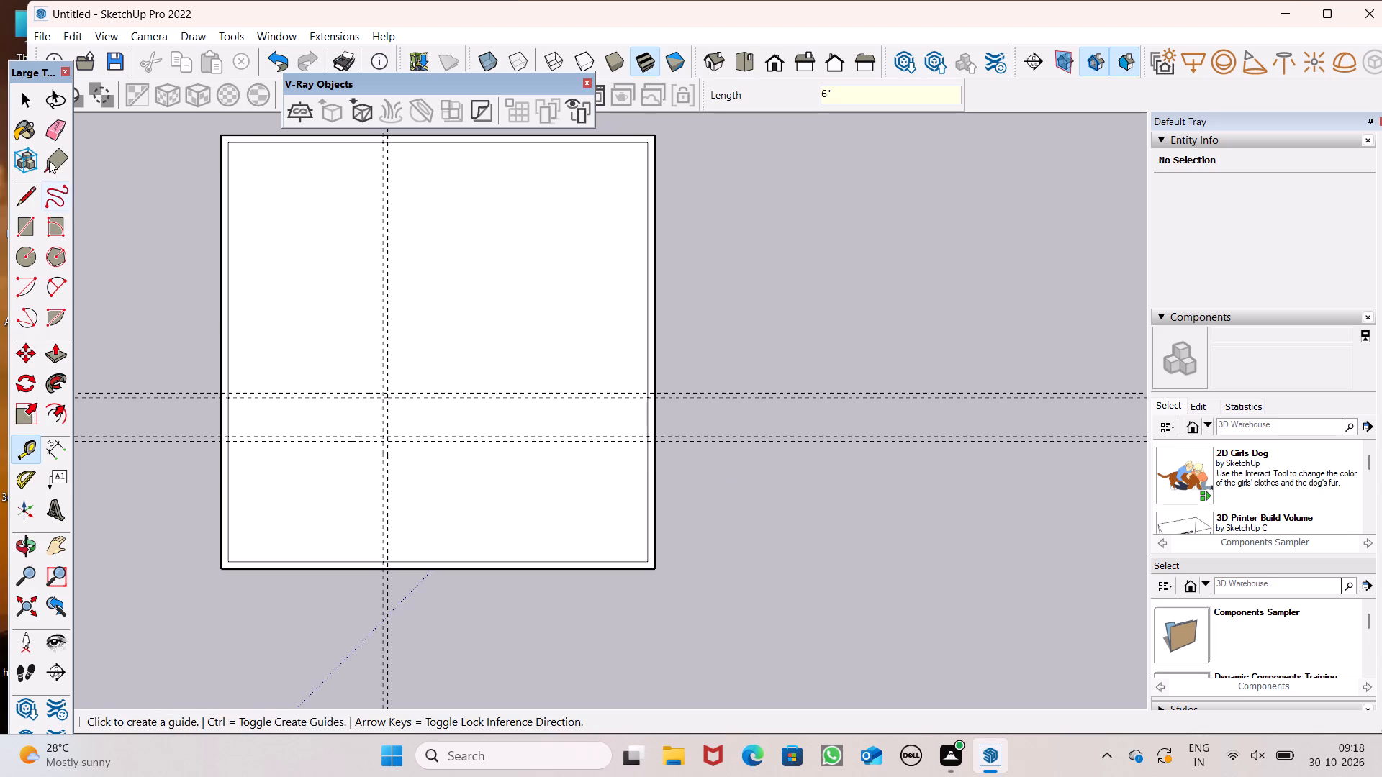
Draw a 6" wide wall rectangle within the lower horizontal guide pair, from the left inset edge to the right vertical guide.
{"action": "left_click", "coordinate": [31, 227]}
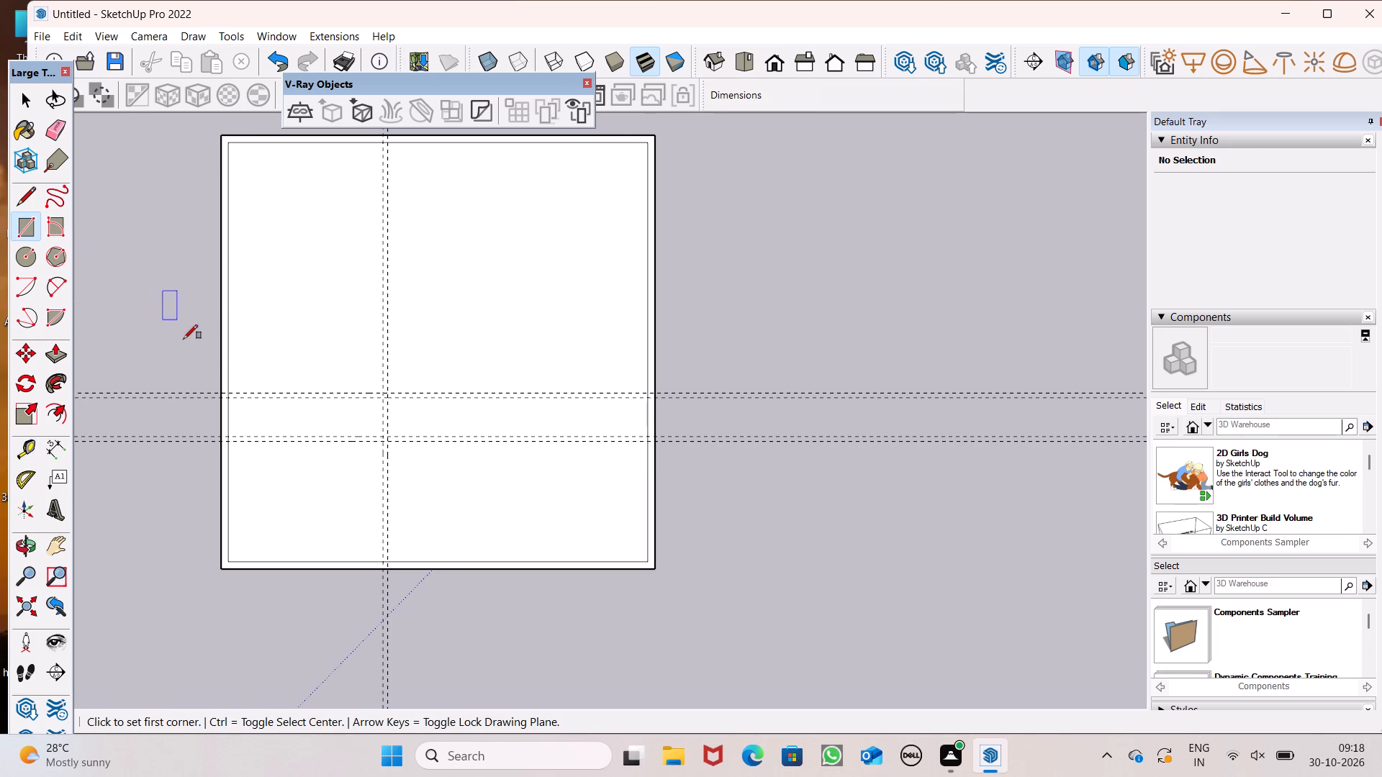
{"action": "scroll", "coordinate": [242, 458], "scroll_direction": "up", "scroll_amount": 13}
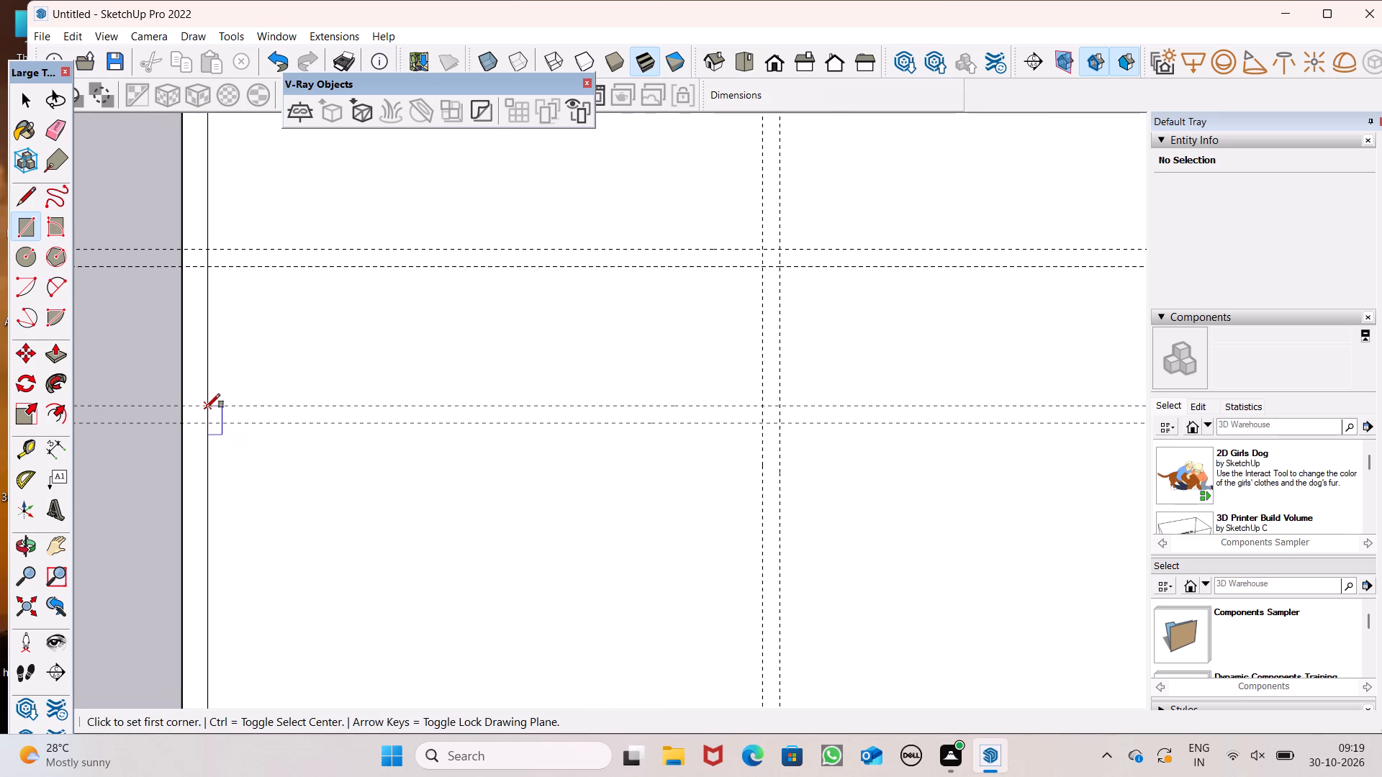
{"action": "left_click", "coordinate": [206, 406]}
{"action": "scroll", "coordinate": [213, 432], "scroll_direction": "down", "scroll_amount": 6}
{"action": "scroll", "coordinate": [562, 432], "scroll_direction": "up", "scroll_amount": 2}
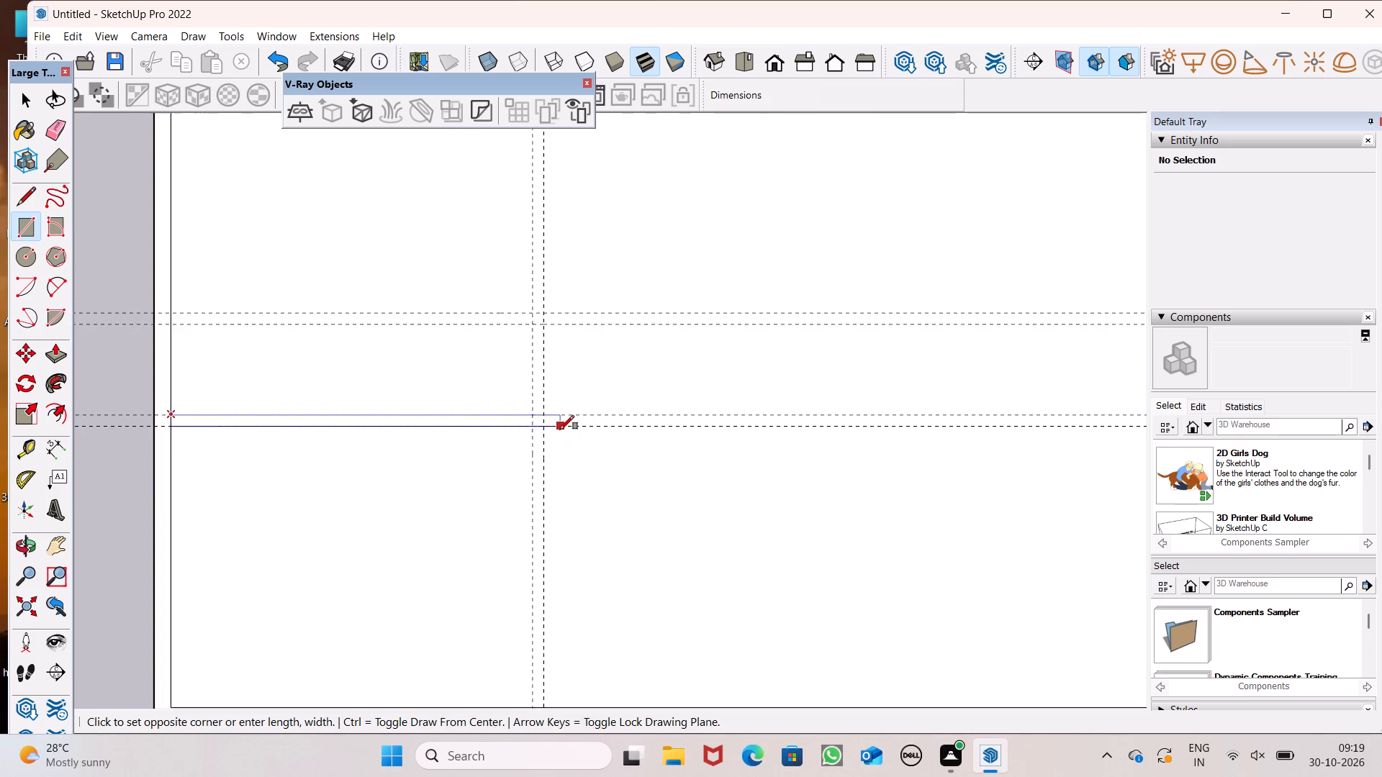
{"action": "scroll", "coordinate": [560, 430], "scroll_direction": "up", "scroll_amount": 5}
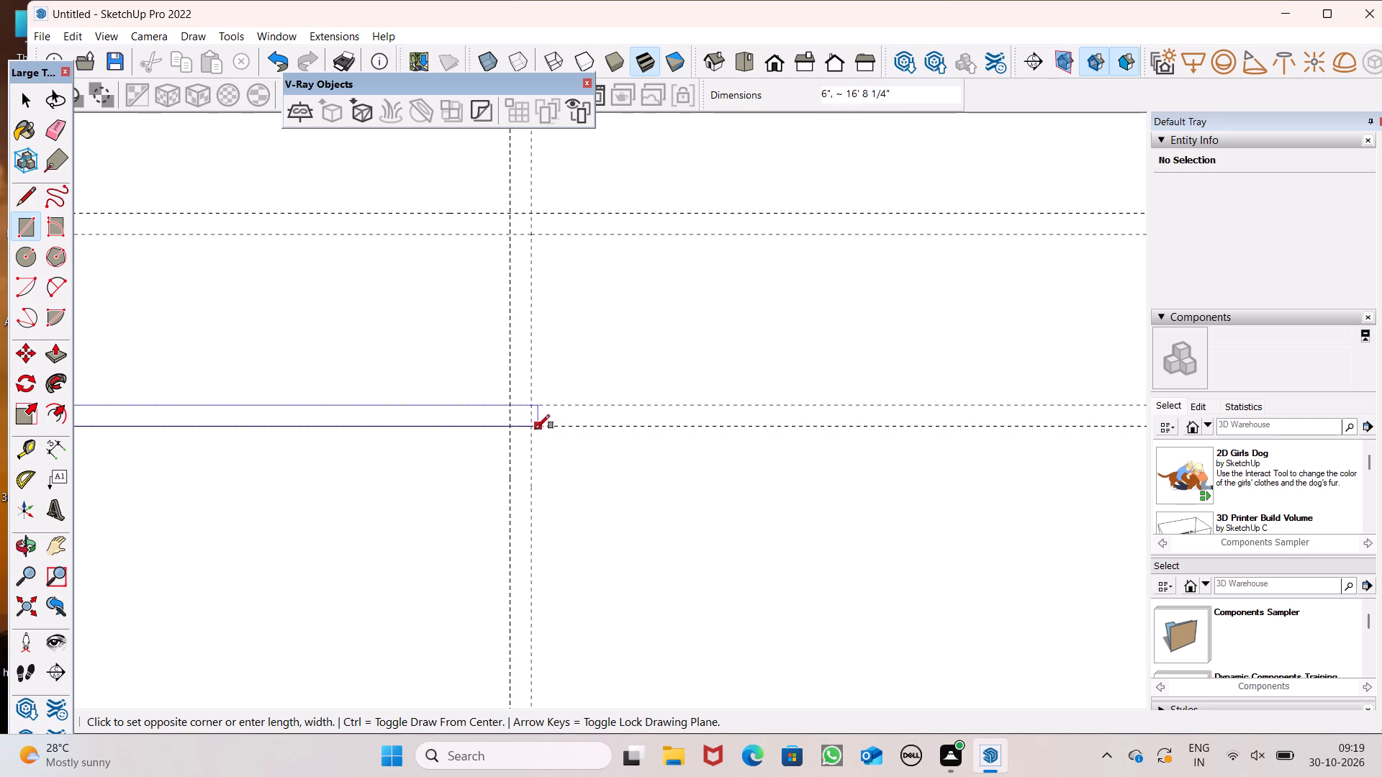
{"action": "left_click", "coordinate": [533, 430]}
Draw a wall rectangle about 5' by 6" between the vertical guides, from the uppermost horizontal guide to the lowest one.
{"action": "scroll", "coordinate": [244, 476], "scroll_direction": "down", "scroll_amount": 9}
{"action": "scroll", "coordinate": [351, 389], "scroll_direction": "up", "scroll_amount": 6}
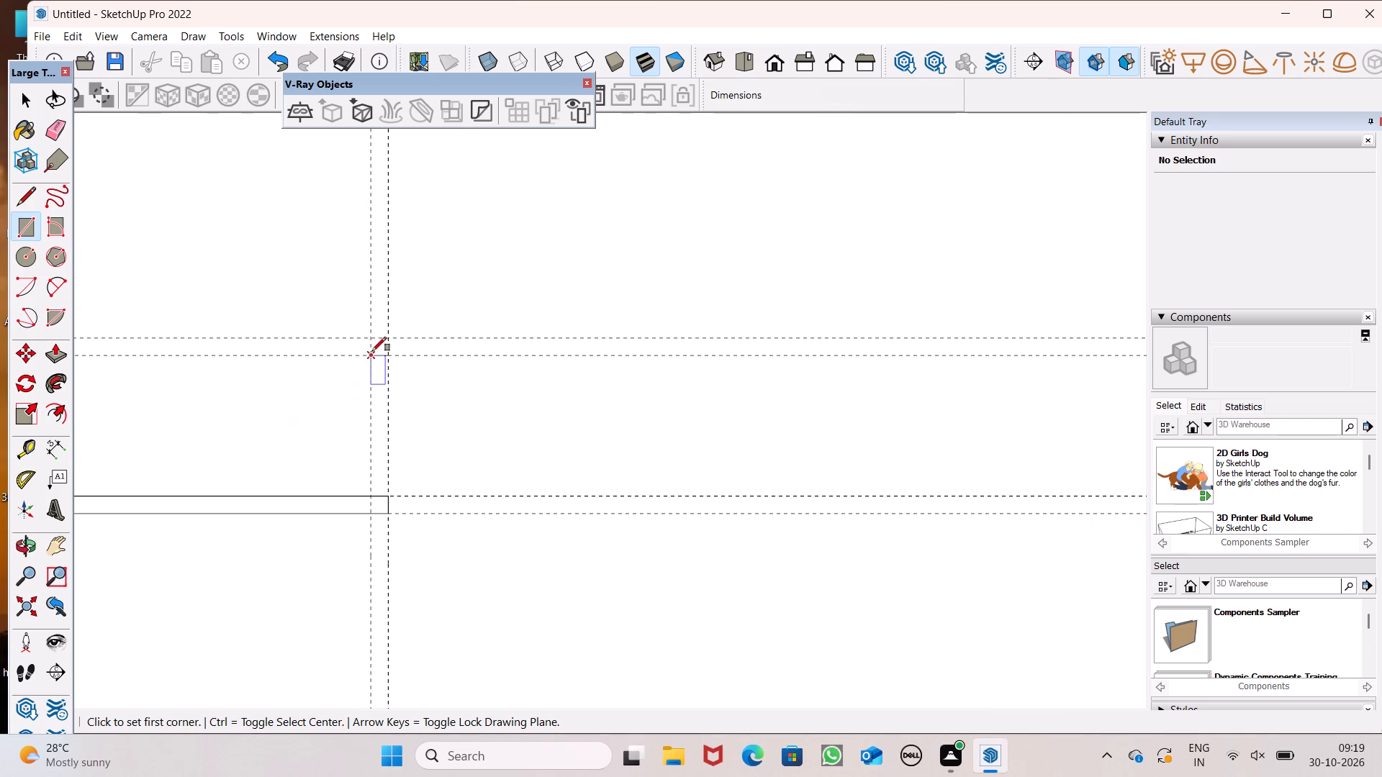
{"action": "scroll", "coordinate": [402, 468], "scroll_direction": "down", "scroll_amount": 9}
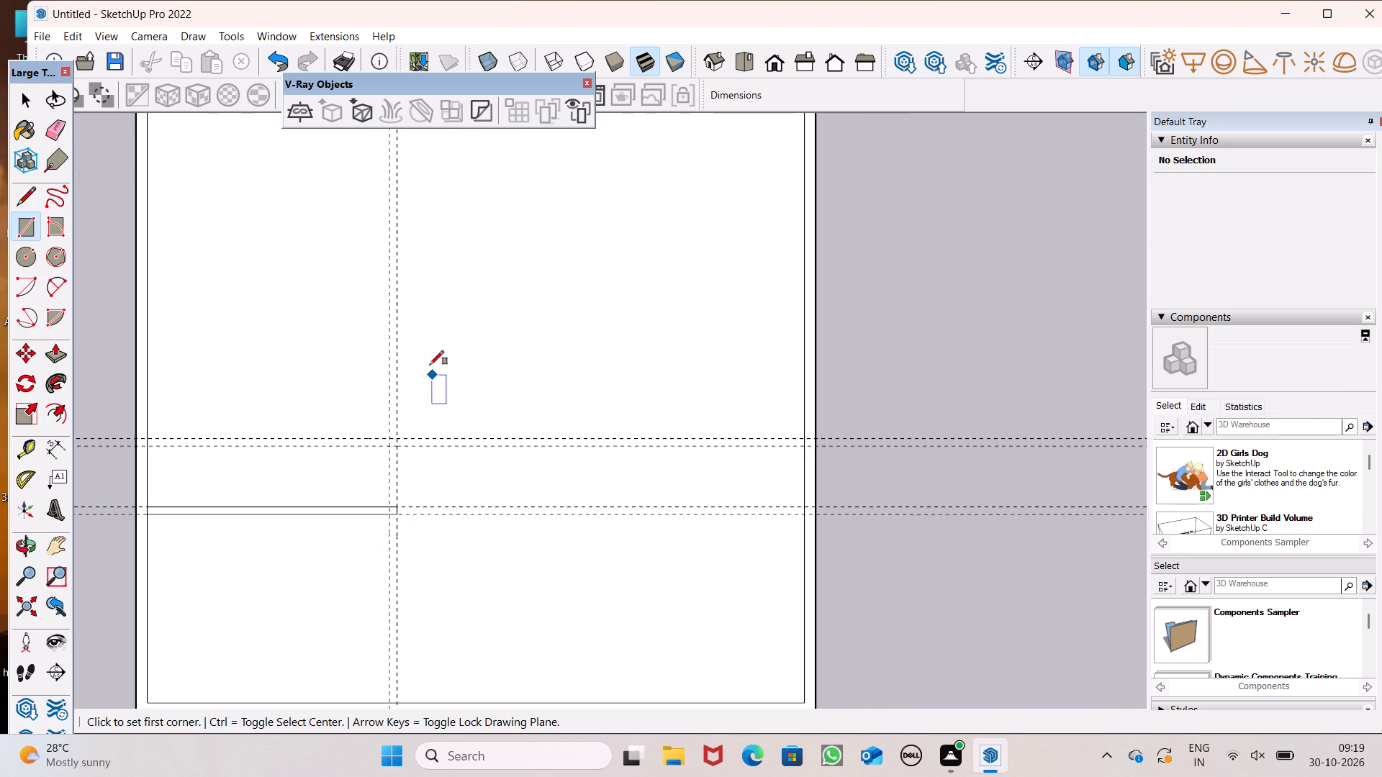
{"action": "scroll", "coordinate": [438, 437], "scroll_direction": "down", "scroll_amount": 5}
{"action": "scroll", "coordinate": [428, 446], "scroll_direction": "up", "scroll_amount": 6}
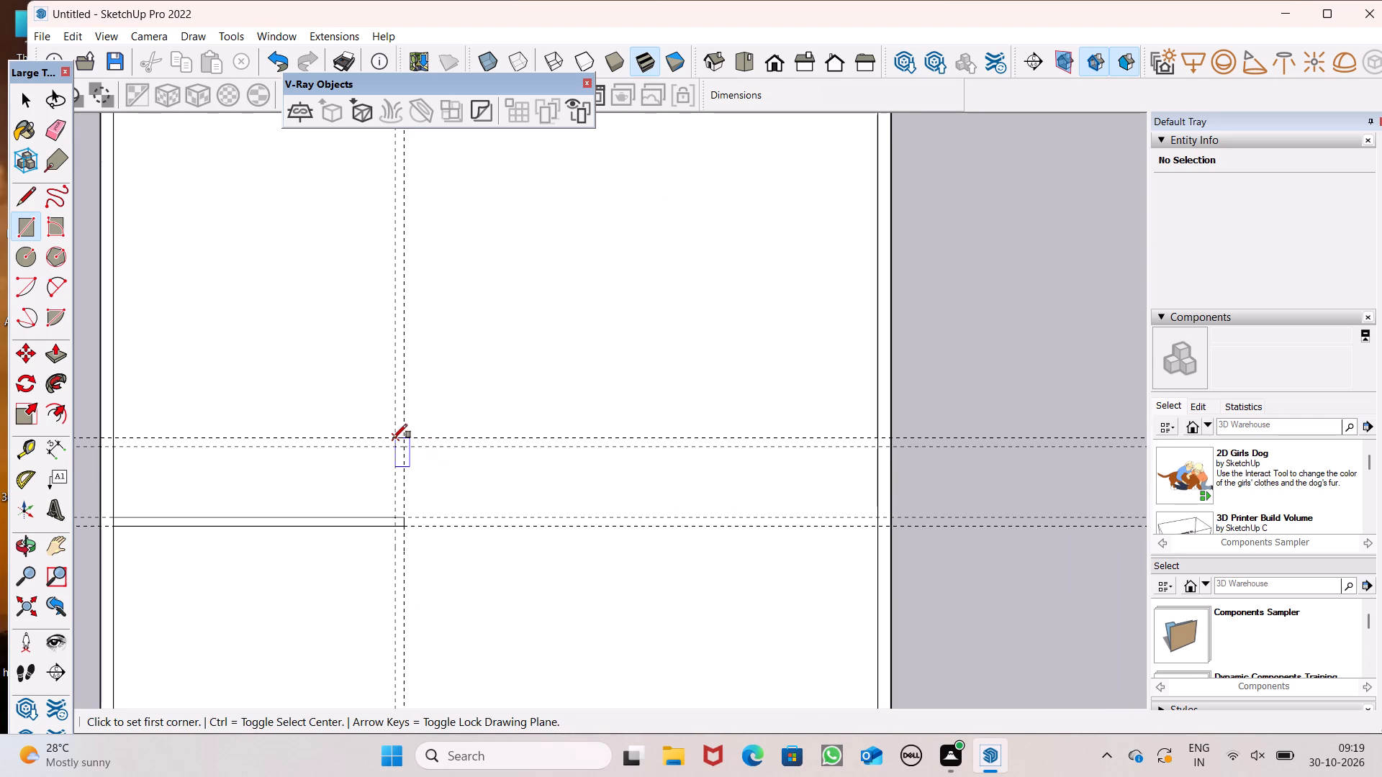
{"action": "left_click", "coordinate": [393, 438]}
{"action": "left_click", "coordinate": [405, 527]}
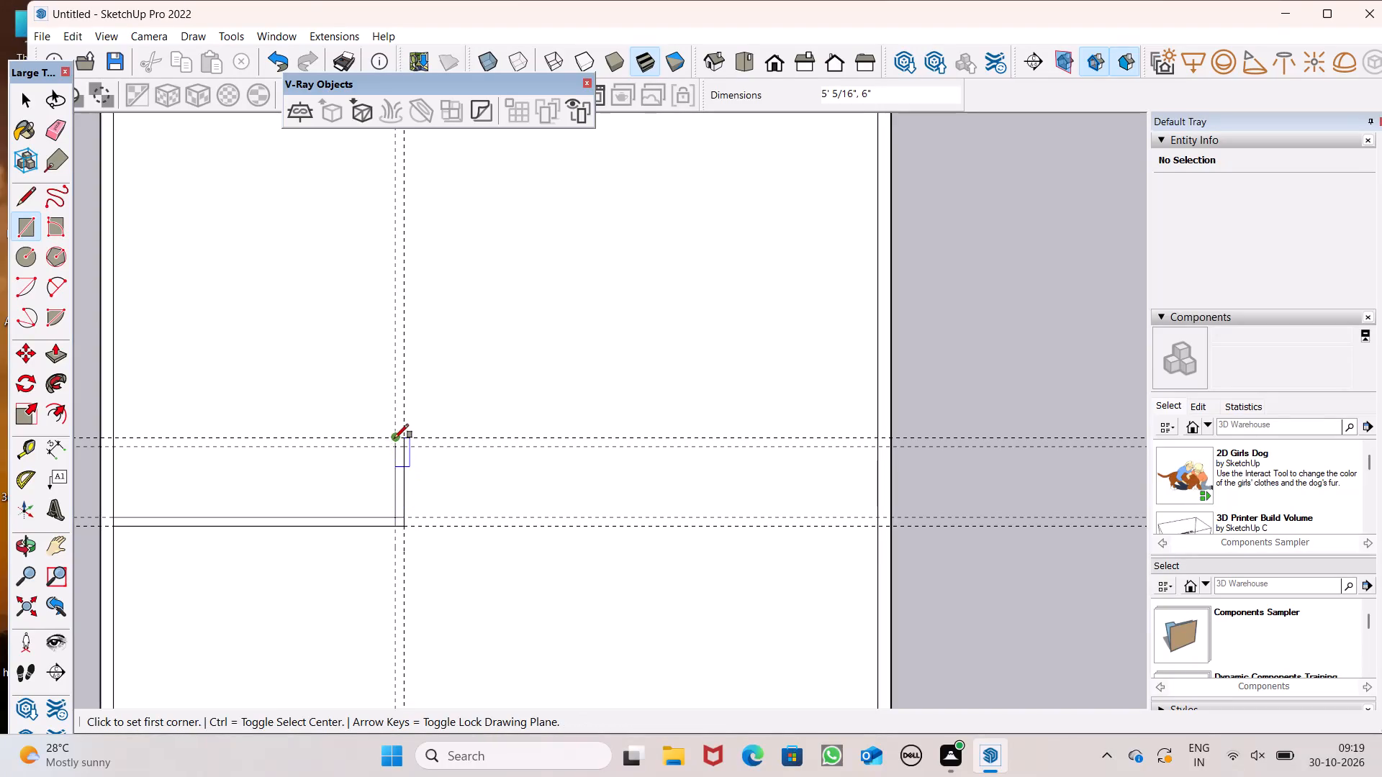
Draw a 6" wide wall rectangle within the upper horizontal guide pair, from the left vertical guide to the right inset edge.
{"action": "left_click", "coordinate": [394, 437]}
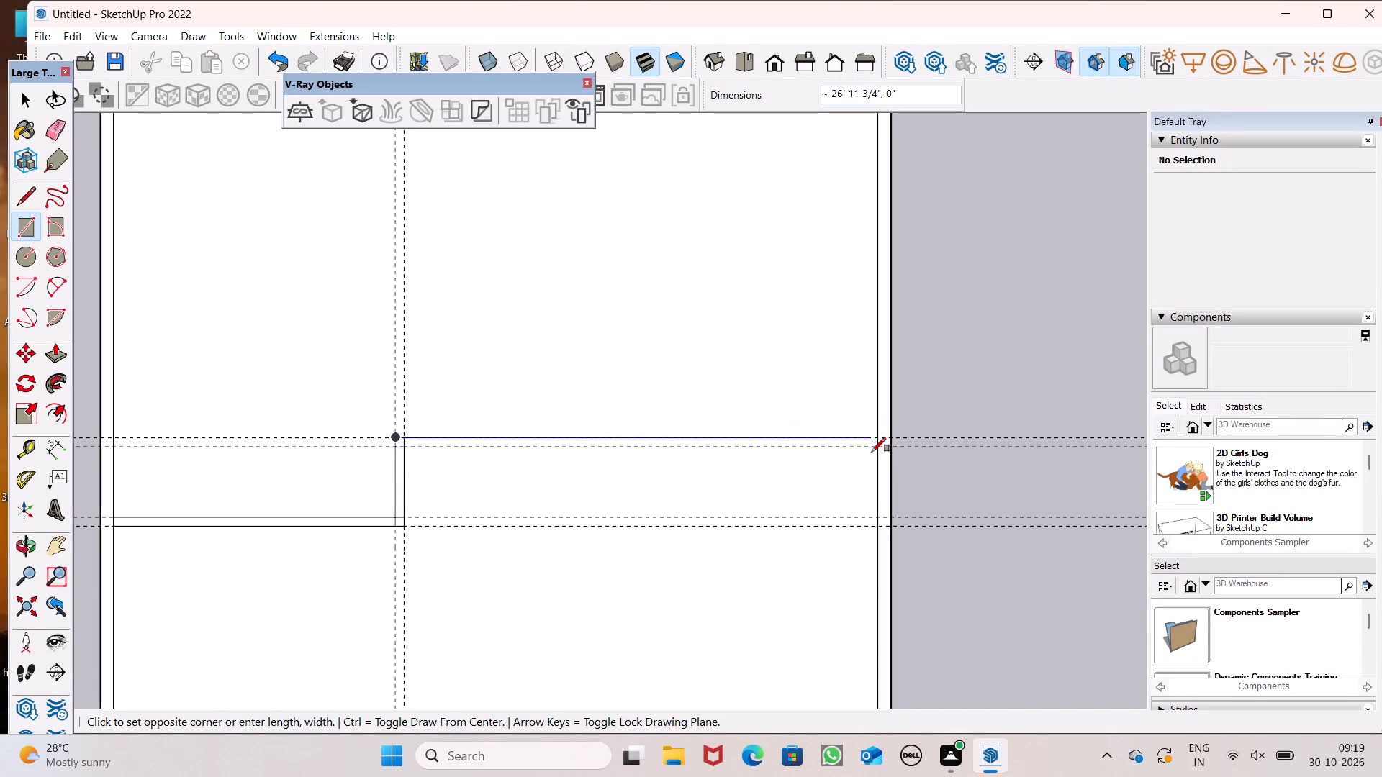
{"action": "left_click", "coordinate": [875, 445]}
{"action": "scroll", "coordinate": [693, 335], "scroll_direction": "down", "scroll_amount": 8}
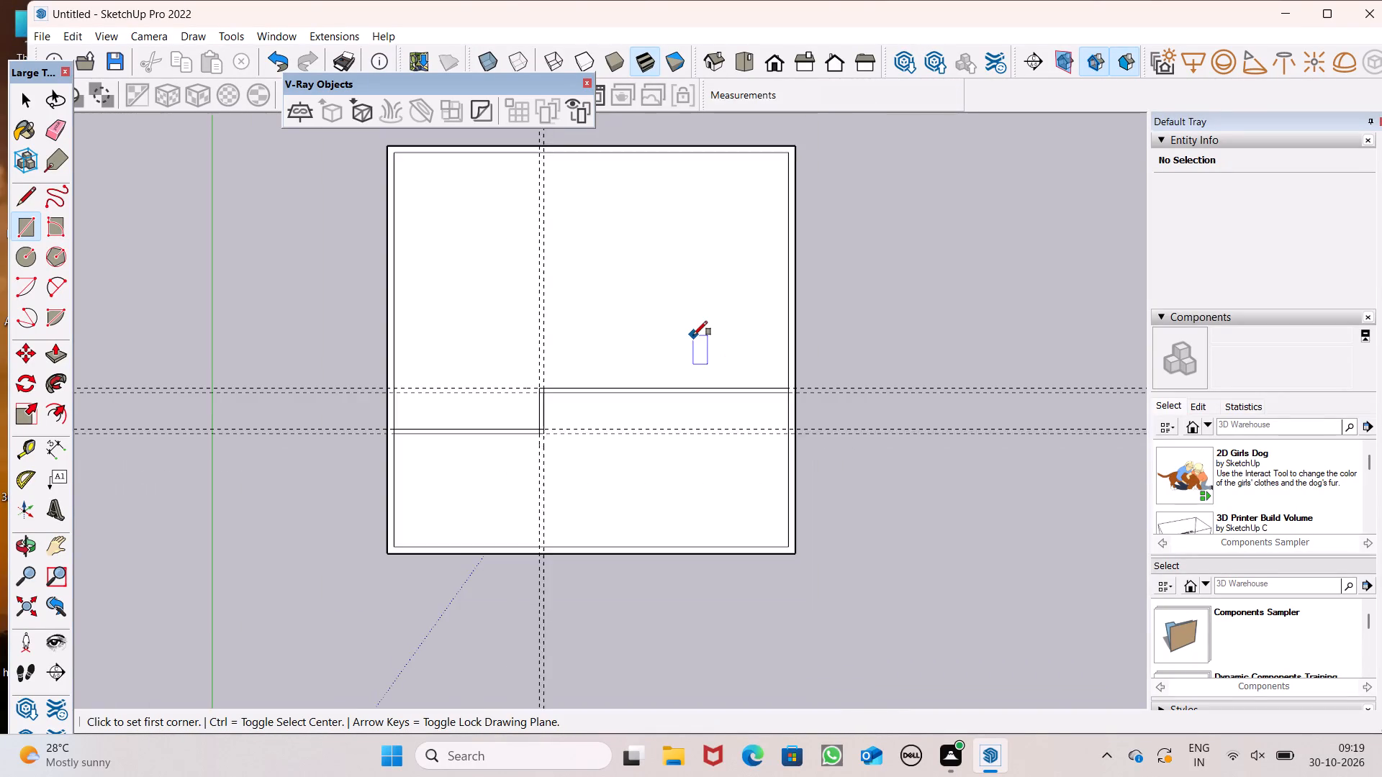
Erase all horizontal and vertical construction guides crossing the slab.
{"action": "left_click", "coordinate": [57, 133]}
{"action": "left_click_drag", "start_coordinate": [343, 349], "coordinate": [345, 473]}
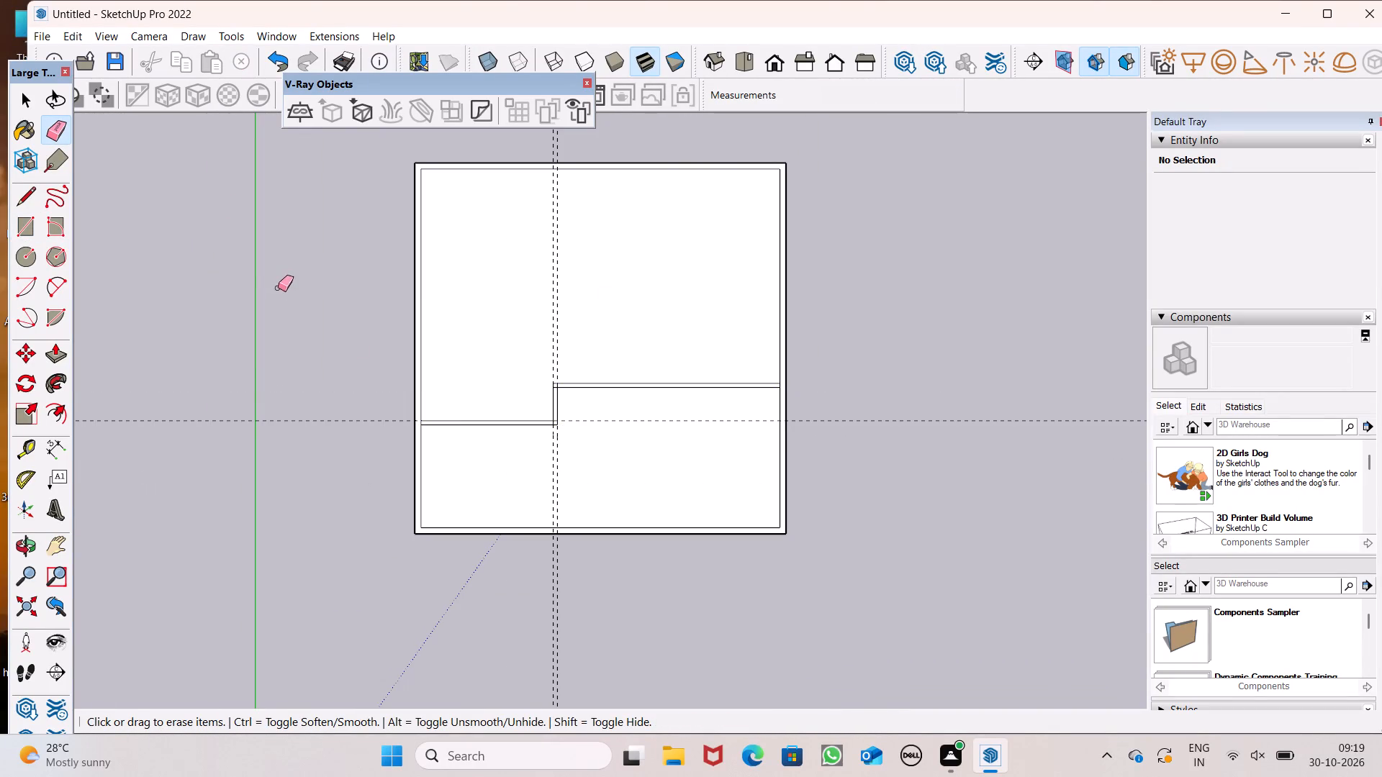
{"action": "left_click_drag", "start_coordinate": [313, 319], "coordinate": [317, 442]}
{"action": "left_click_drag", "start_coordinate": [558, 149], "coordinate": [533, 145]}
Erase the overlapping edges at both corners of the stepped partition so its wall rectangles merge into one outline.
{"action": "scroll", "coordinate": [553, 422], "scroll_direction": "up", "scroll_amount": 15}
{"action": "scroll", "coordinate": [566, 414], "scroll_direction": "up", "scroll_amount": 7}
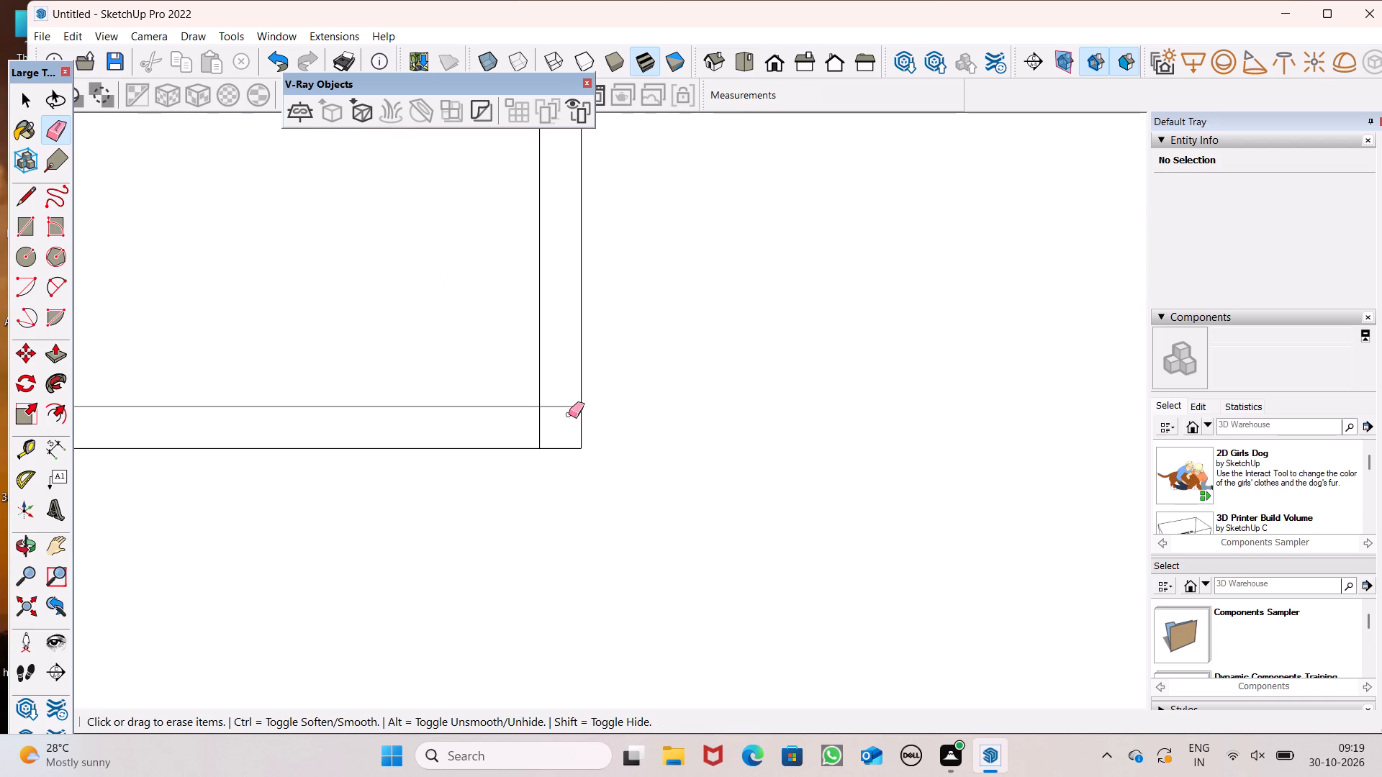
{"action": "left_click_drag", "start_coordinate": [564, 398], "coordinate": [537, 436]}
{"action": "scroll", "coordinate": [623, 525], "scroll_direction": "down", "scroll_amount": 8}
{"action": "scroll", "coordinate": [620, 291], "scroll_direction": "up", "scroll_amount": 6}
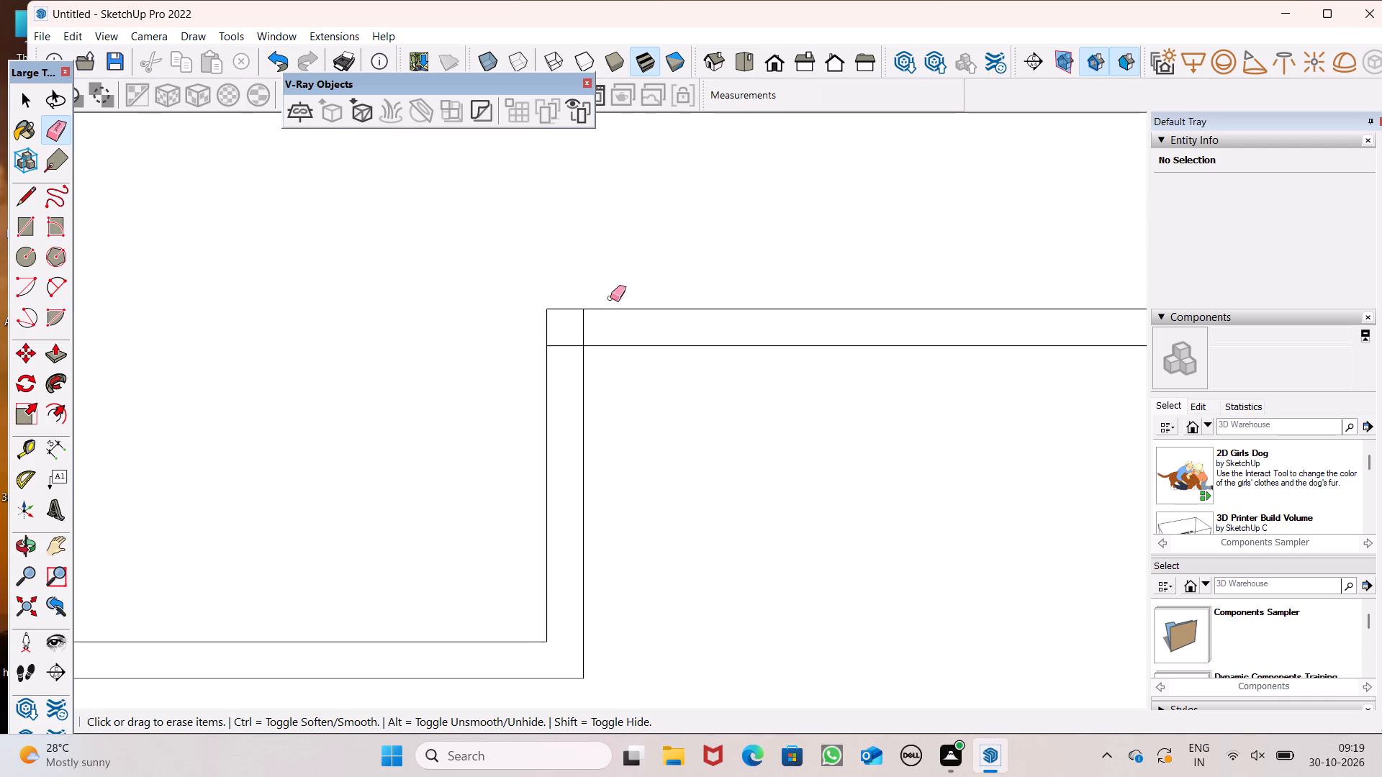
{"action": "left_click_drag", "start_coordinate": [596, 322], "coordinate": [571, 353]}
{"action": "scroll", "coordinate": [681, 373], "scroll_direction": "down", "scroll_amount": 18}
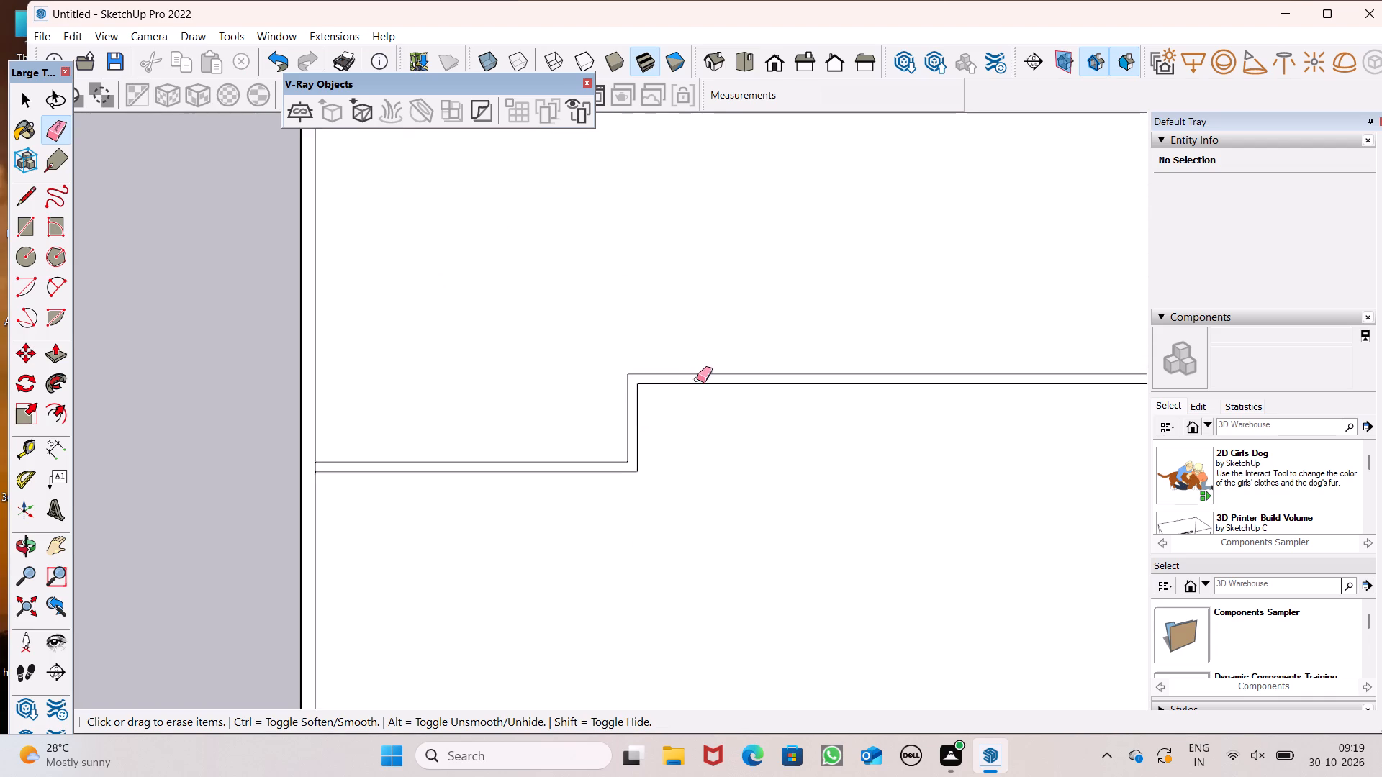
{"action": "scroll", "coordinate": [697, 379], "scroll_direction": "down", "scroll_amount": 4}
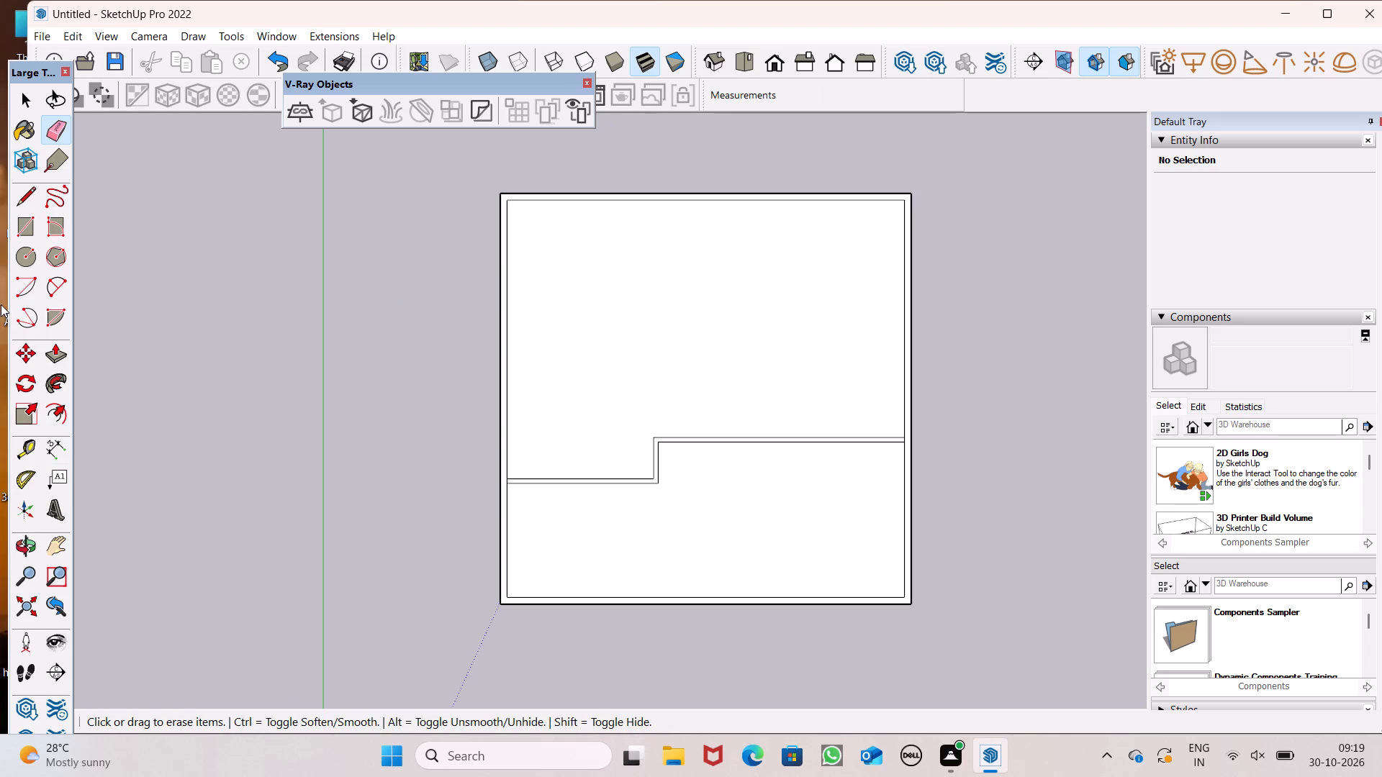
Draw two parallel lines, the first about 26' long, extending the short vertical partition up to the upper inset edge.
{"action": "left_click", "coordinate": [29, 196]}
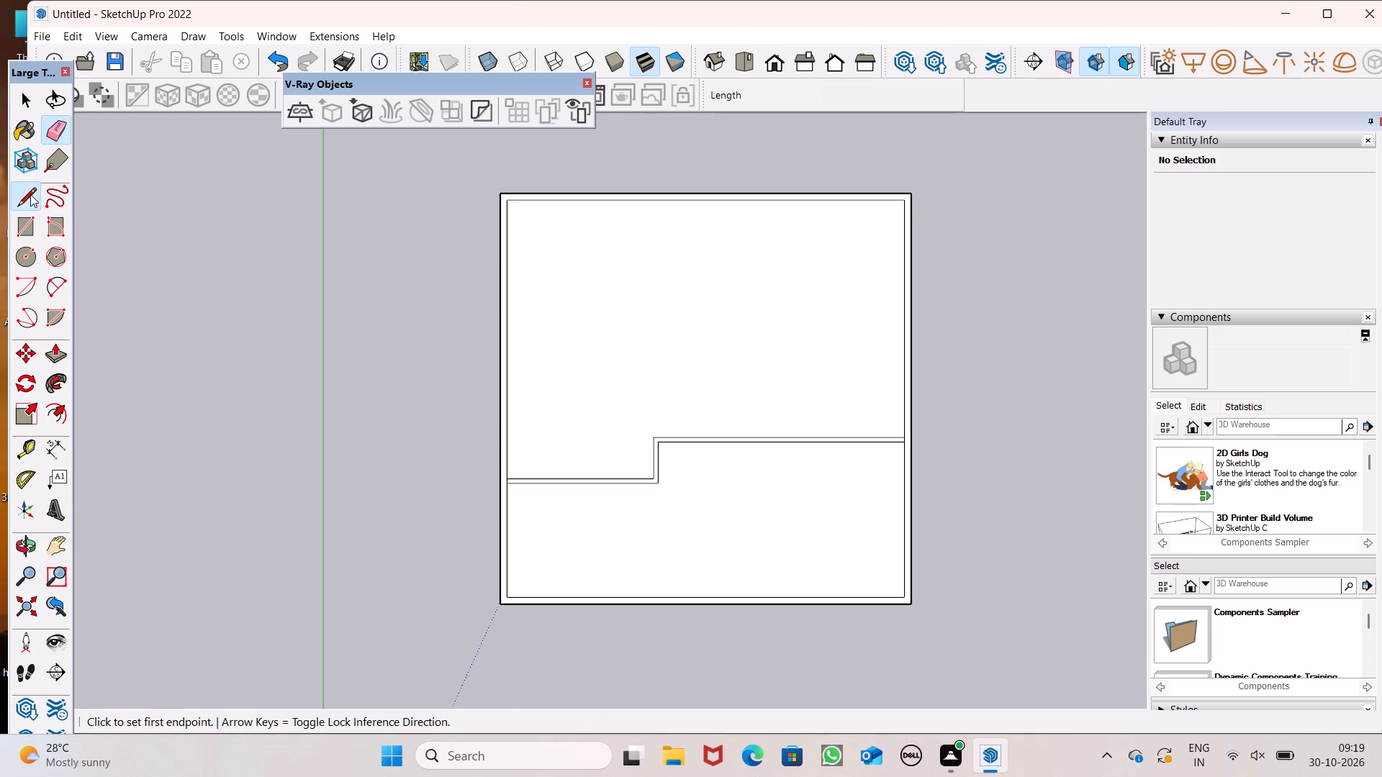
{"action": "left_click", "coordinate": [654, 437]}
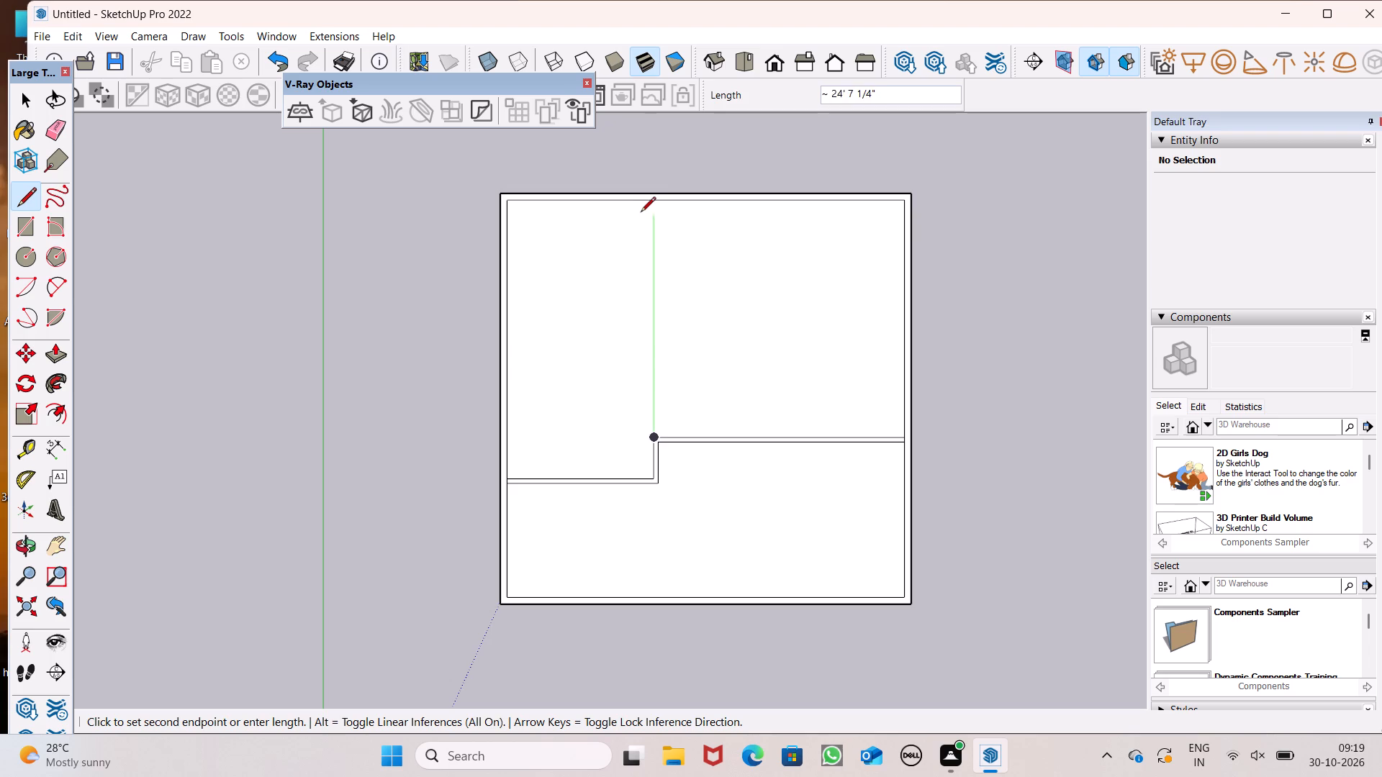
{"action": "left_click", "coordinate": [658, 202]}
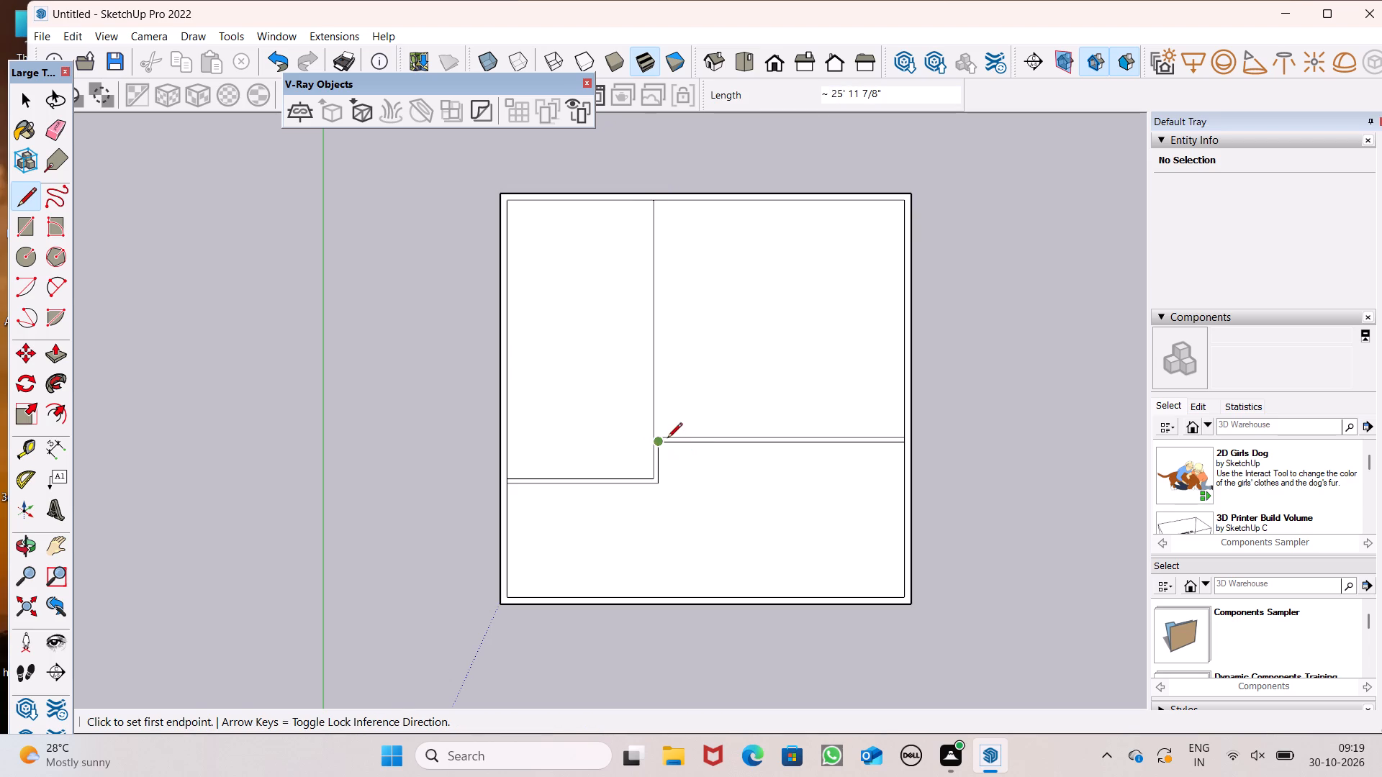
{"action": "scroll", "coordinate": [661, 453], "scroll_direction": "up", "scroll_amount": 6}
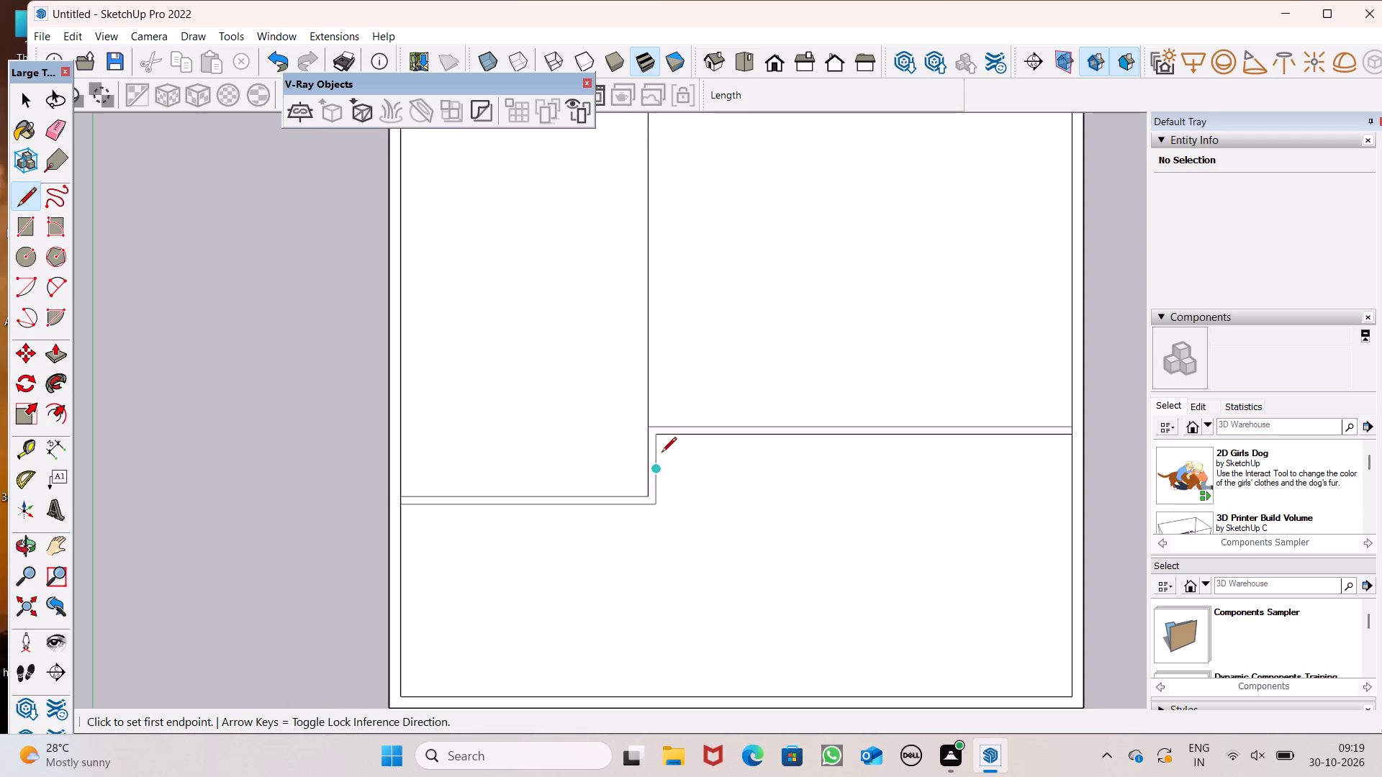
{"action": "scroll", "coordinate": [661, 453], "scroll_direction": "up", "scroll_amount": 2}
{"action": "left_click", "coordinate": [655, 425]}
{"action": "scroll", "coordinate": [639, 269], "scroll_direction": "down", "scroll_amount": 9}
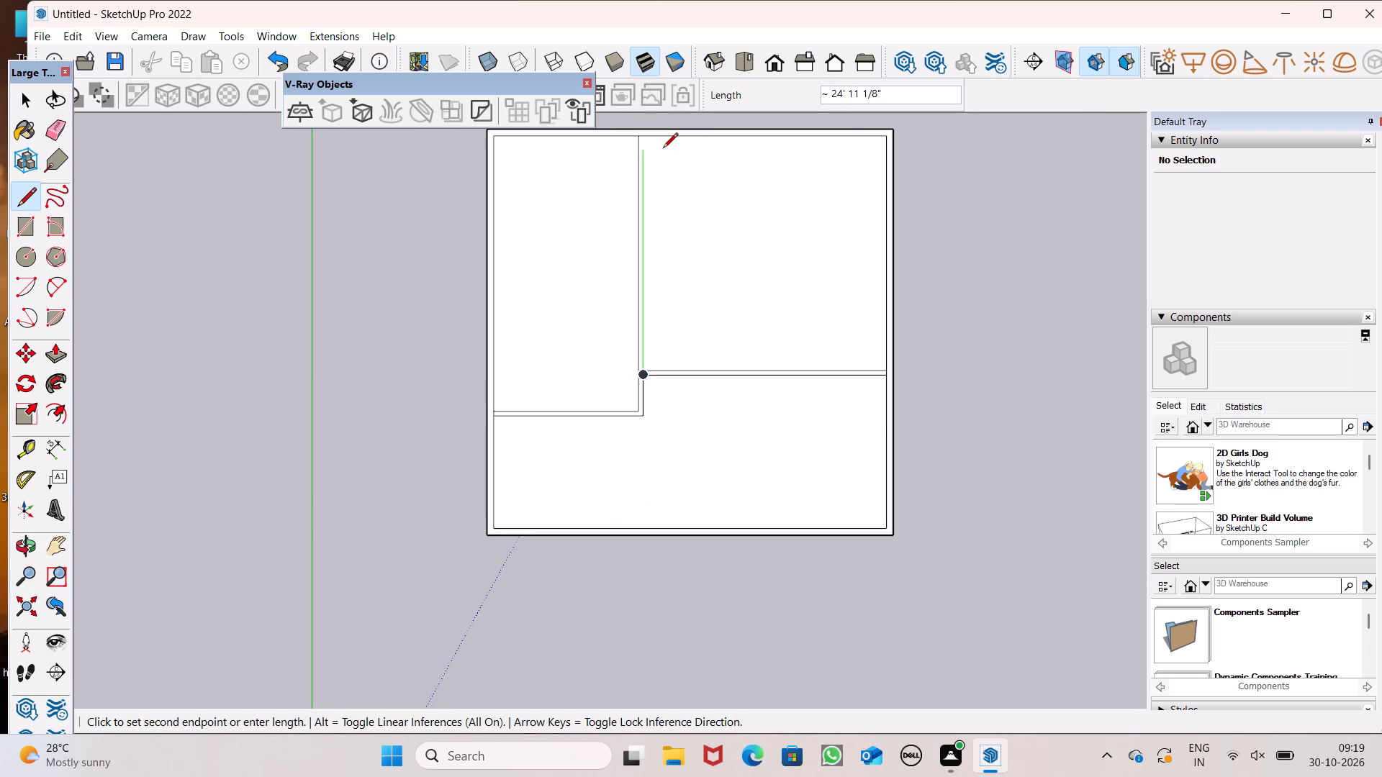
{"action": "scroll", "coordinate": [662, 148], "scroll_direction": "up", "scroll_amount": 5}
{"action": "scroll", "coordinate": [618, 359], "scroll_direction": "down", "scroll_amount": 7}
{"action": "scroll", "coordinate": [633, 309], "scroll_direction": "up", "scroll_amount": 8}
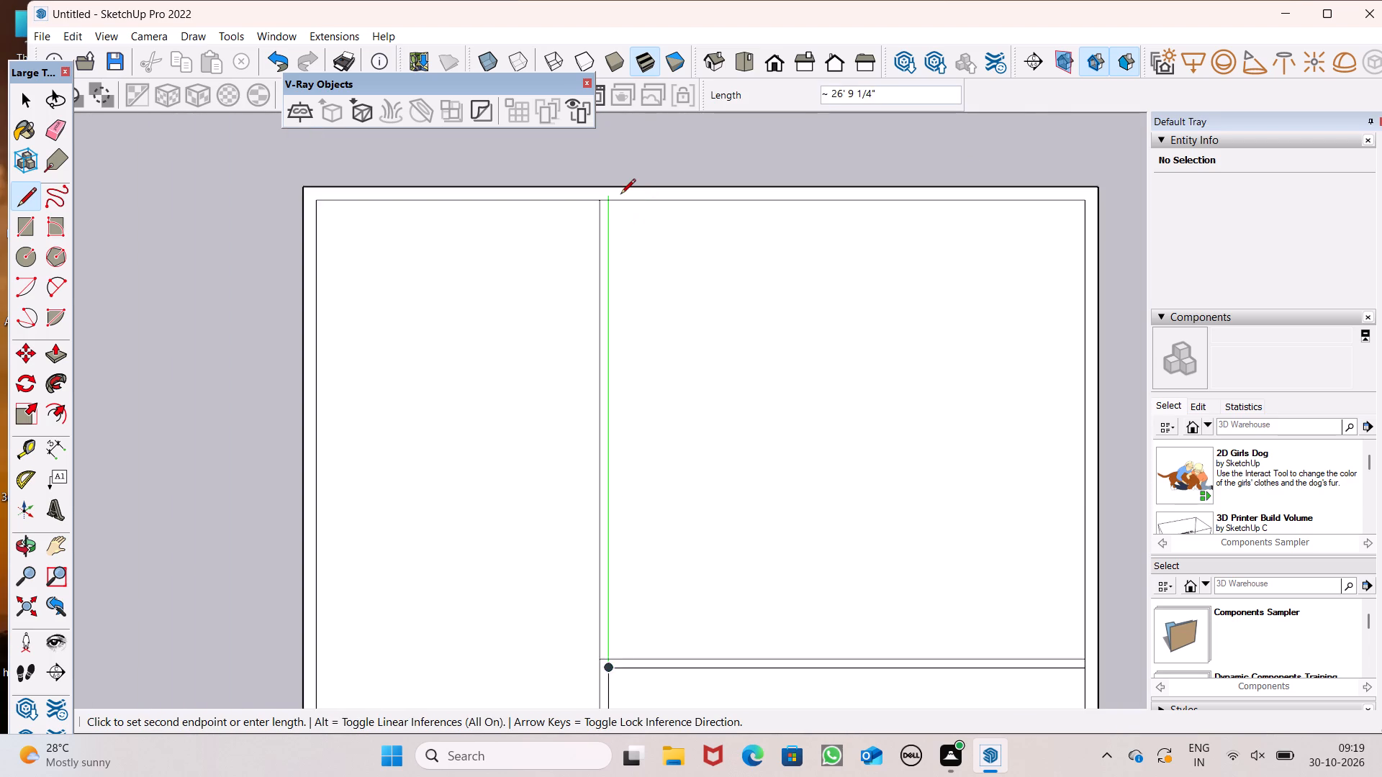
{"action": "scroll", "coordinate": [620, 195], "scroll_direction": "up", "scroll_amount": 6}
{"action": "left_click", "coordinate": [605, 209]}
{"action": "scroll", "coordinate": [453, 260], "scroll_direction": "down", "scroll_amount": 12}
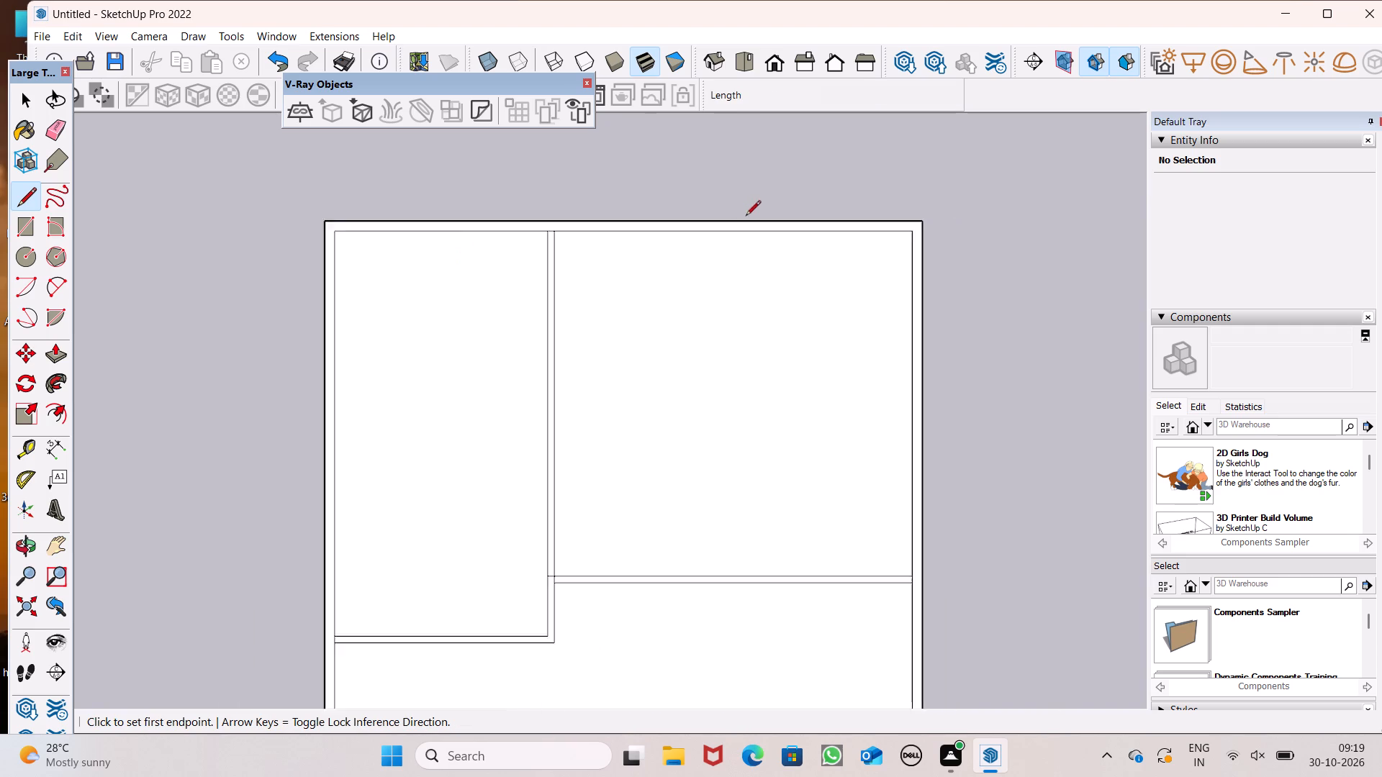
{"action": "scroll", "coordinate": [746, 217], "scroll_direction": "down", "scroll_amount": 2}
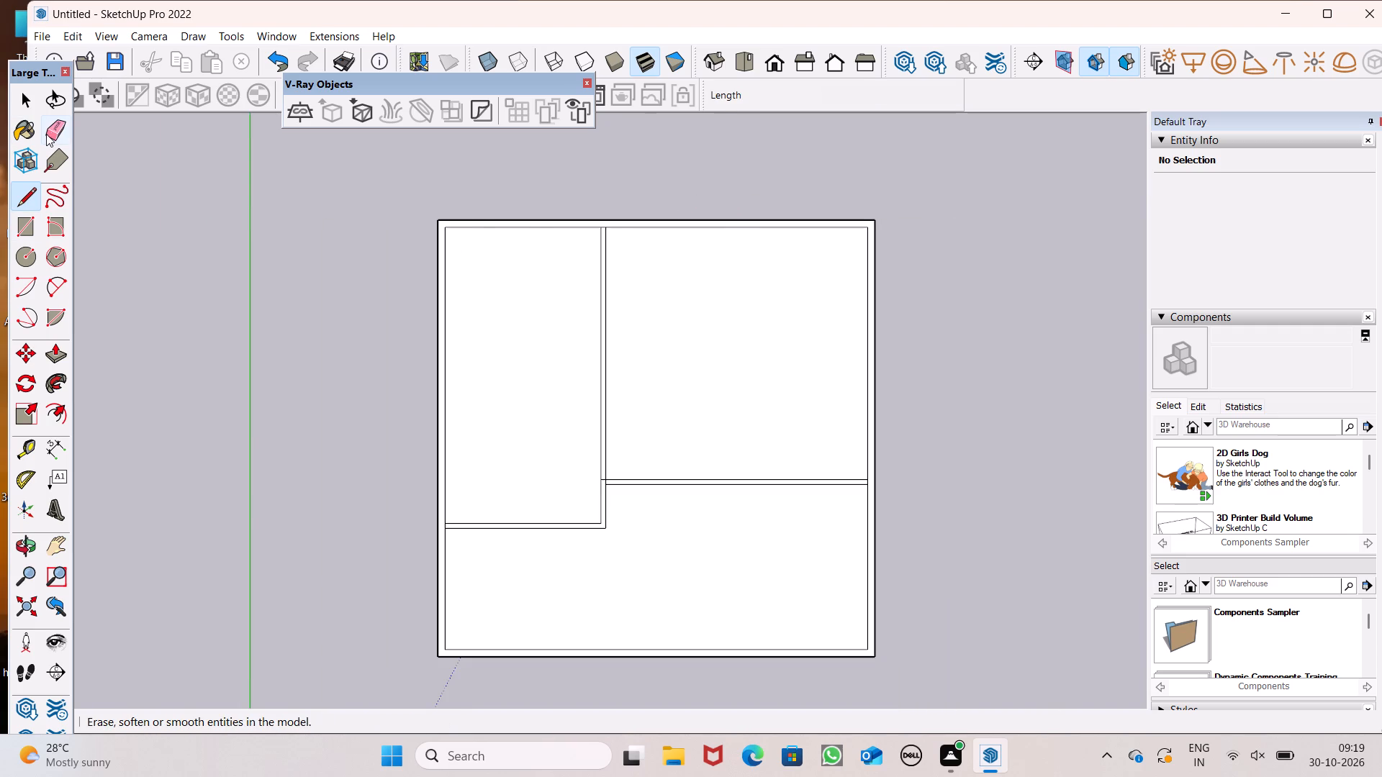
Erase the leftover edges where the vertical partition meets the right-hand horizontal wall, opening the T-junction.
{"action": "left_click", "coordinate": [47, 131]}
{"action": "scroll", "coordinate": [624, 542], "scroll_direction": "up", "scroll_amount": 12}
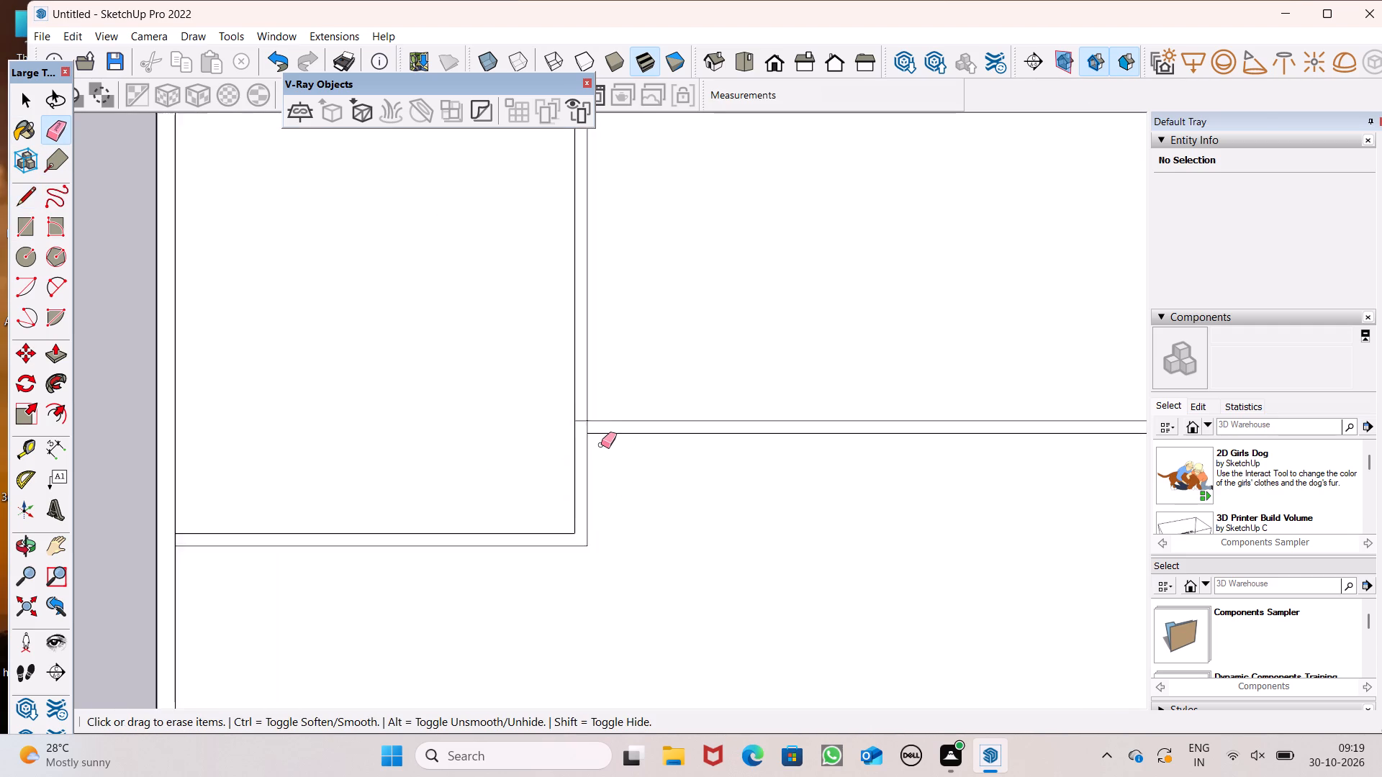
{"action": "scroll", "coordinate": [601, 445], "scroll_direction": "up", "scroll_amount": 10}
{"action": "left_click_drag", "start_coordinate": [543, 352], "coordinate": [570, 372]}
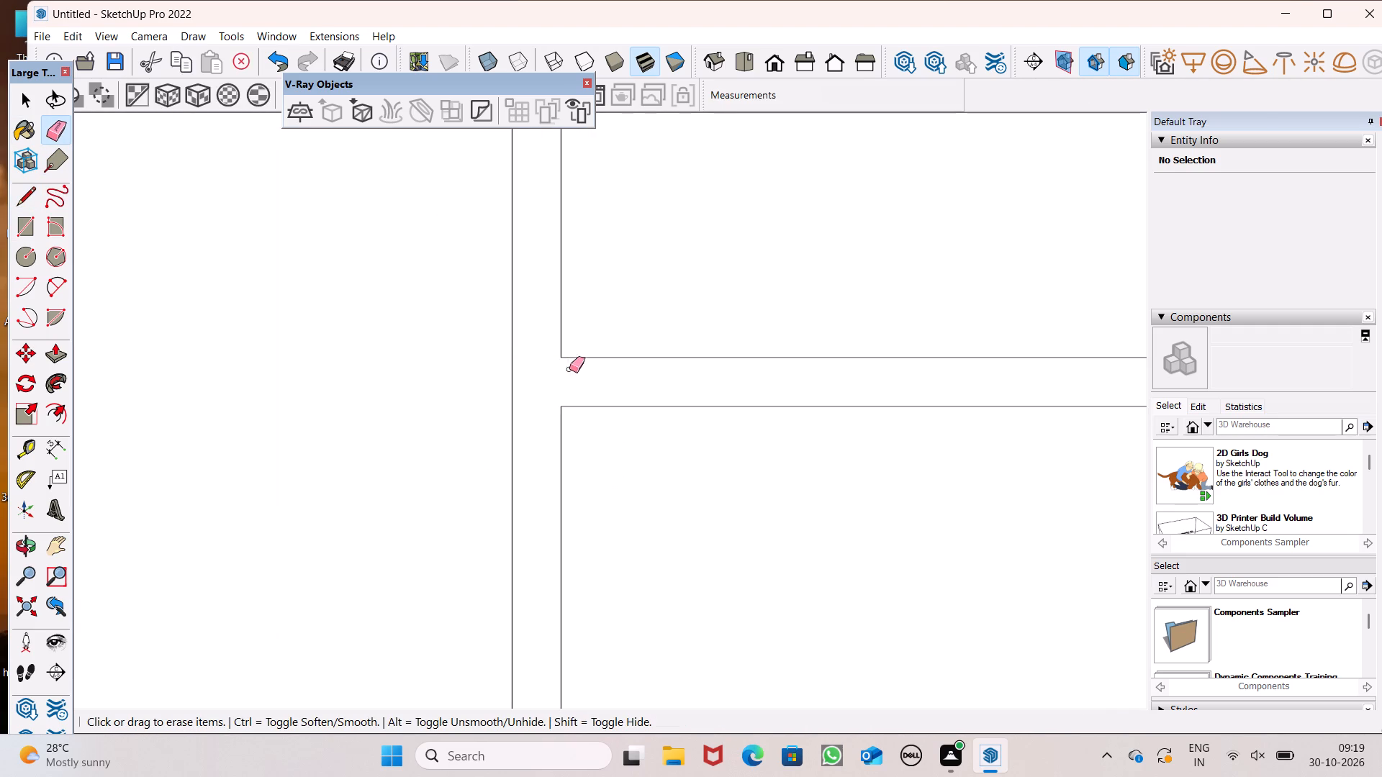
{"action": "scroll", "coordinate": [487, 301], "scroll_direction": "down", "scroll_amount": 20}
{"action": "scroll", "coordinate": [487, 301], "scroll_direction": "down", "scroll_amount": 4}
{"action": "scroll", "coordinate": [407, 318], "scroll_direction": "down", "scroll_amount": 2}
Inspect the slab and partition layout from oblique angles and from below.
{"action": "middle_click_drag", "start_coordinate": [581, 368], "coordinate": [569, 311]}
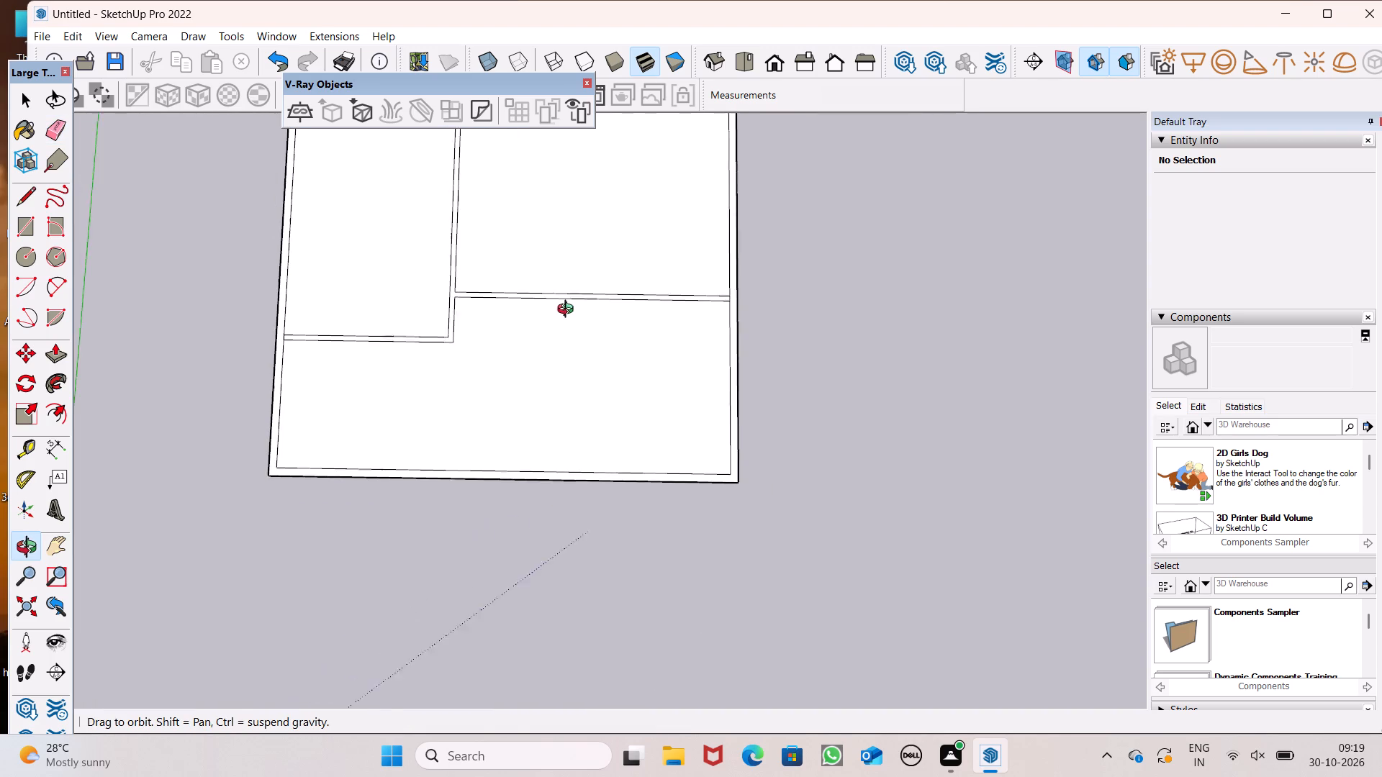
{"action": "middle_click_drag", "start_coordinate": [569, 311], "coordinate": [576, 276]}
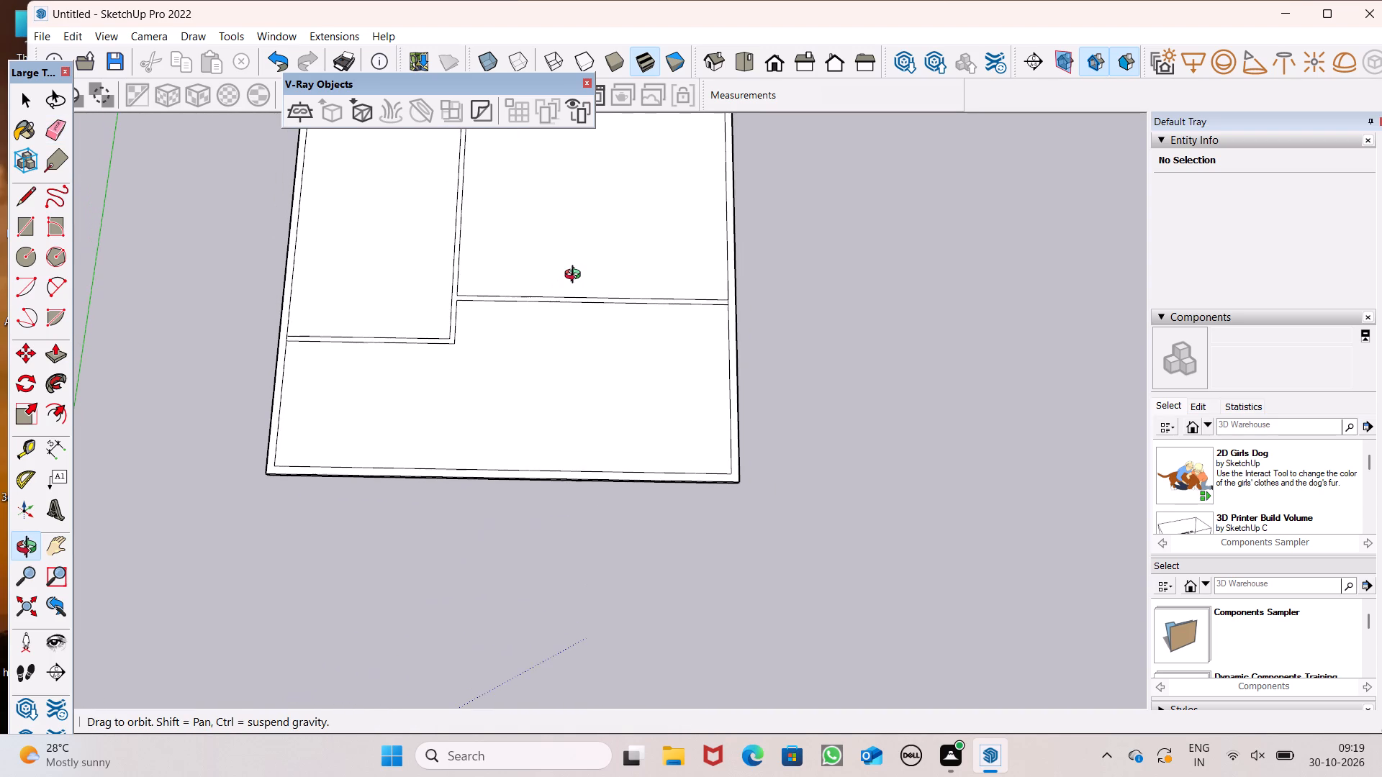
{"action": "middle_click_drag", "start_coordinate": [576, 276], "coordinate": [582, 315]}
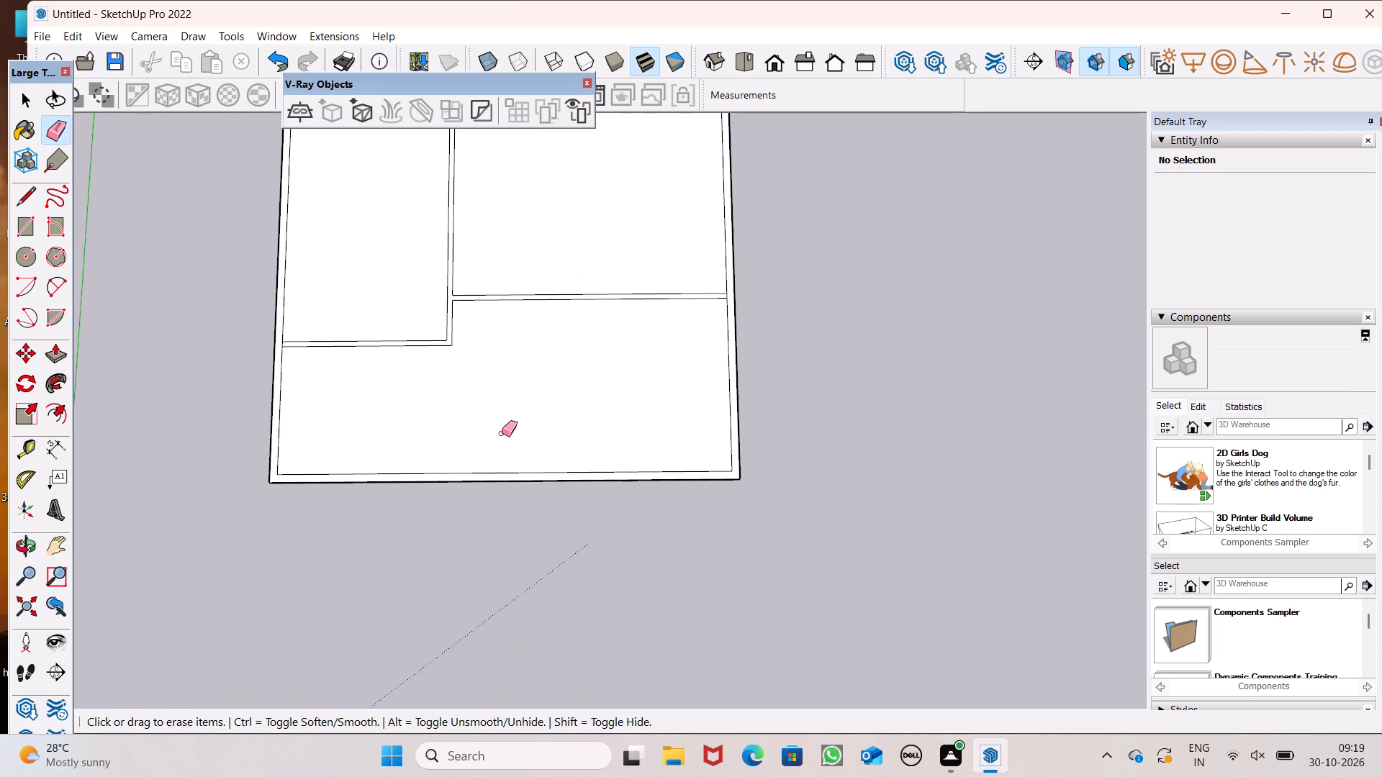
{"action": "scroll", "coordinate": [502, 440], "scroll_direction": "down", "scroll_amount": 2}
{"action": "middle_click", "coordinate": [564, 498]}
{"action": "scroll", "coordinate": [563, 497], "scroll_direction": "up", "scroll_amount": 1}
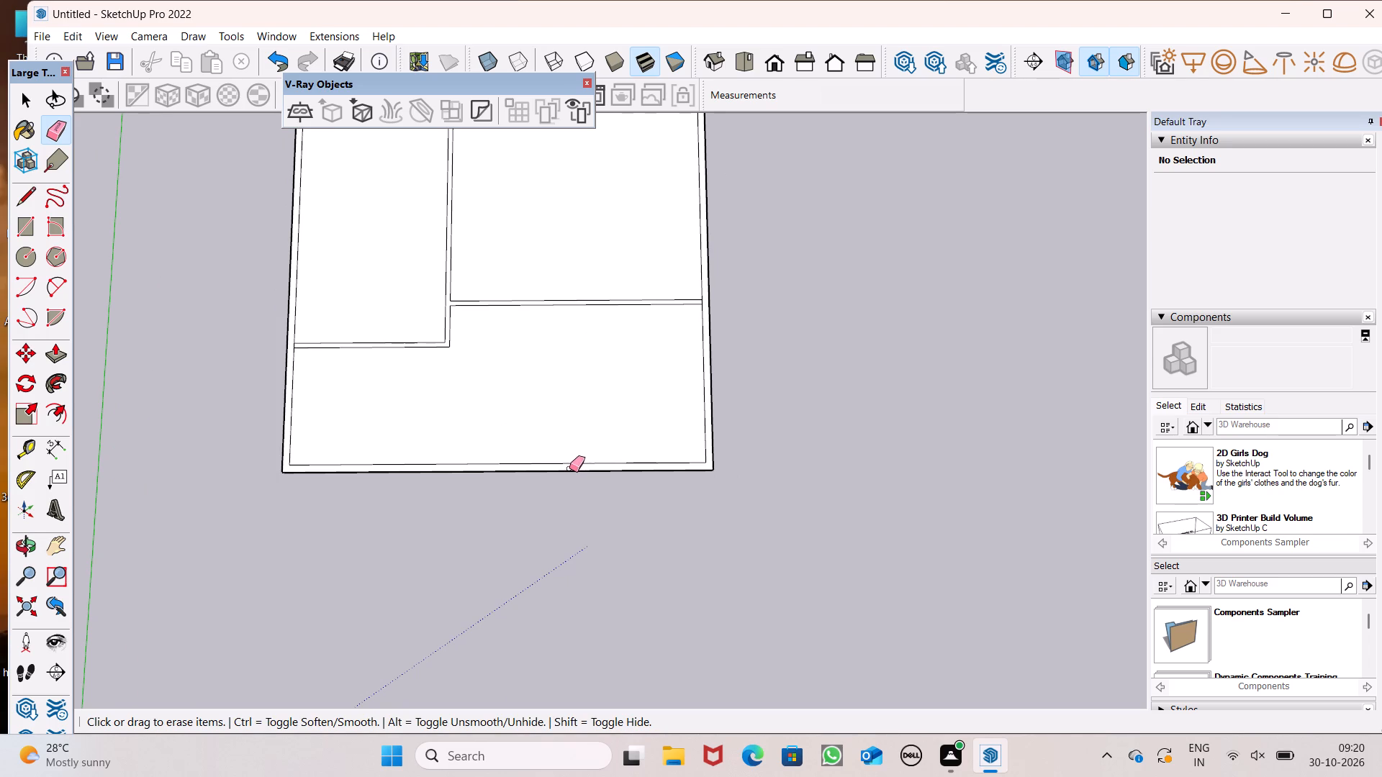
{"action": "scroll", "coordinate": [569, 468], "scroll_direction": "down", "scroll_amount": 2}
{"action": "middle_click_drag", "start_coordinate": [552, 390], "coordinate": [475, 115]}
{"action": "scroll", "coordinate": [476, 111], "scroll_direction": "up", "scroll_amount": 1}
{"action": "middle_click_drag", "start_coordinate": [441, 417], "coordinate": [488, 94]}
{"action": "scroll", "coordinate": [488, 94], "scroll_direction": "up", "scroll_amount": 1}
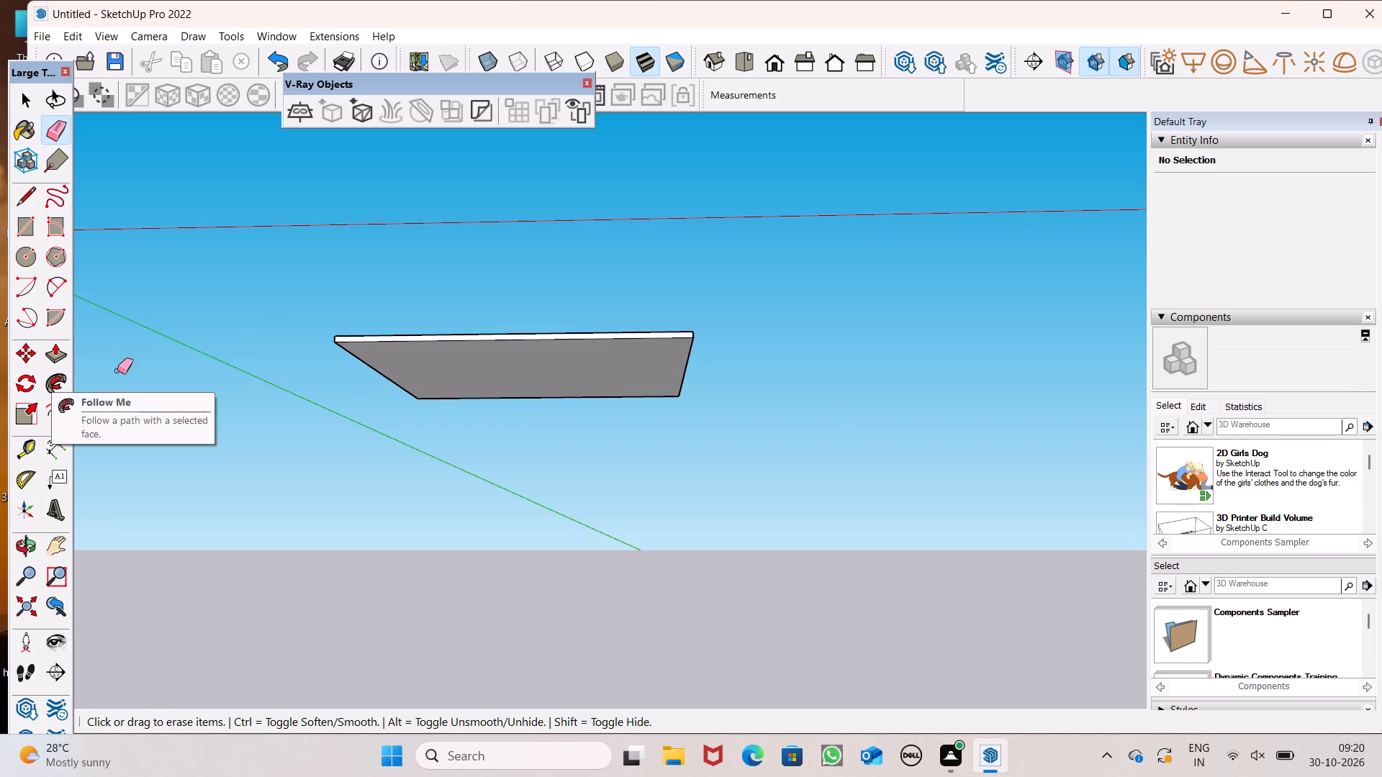
{"action": "scroll", "coordinate": [338, 442], "scroll_direction": "down", "scroll_amount": 3}
{"action": "middle_click_drag", "start_coordinate": [574, 322], "coordinate": [651, 453]}
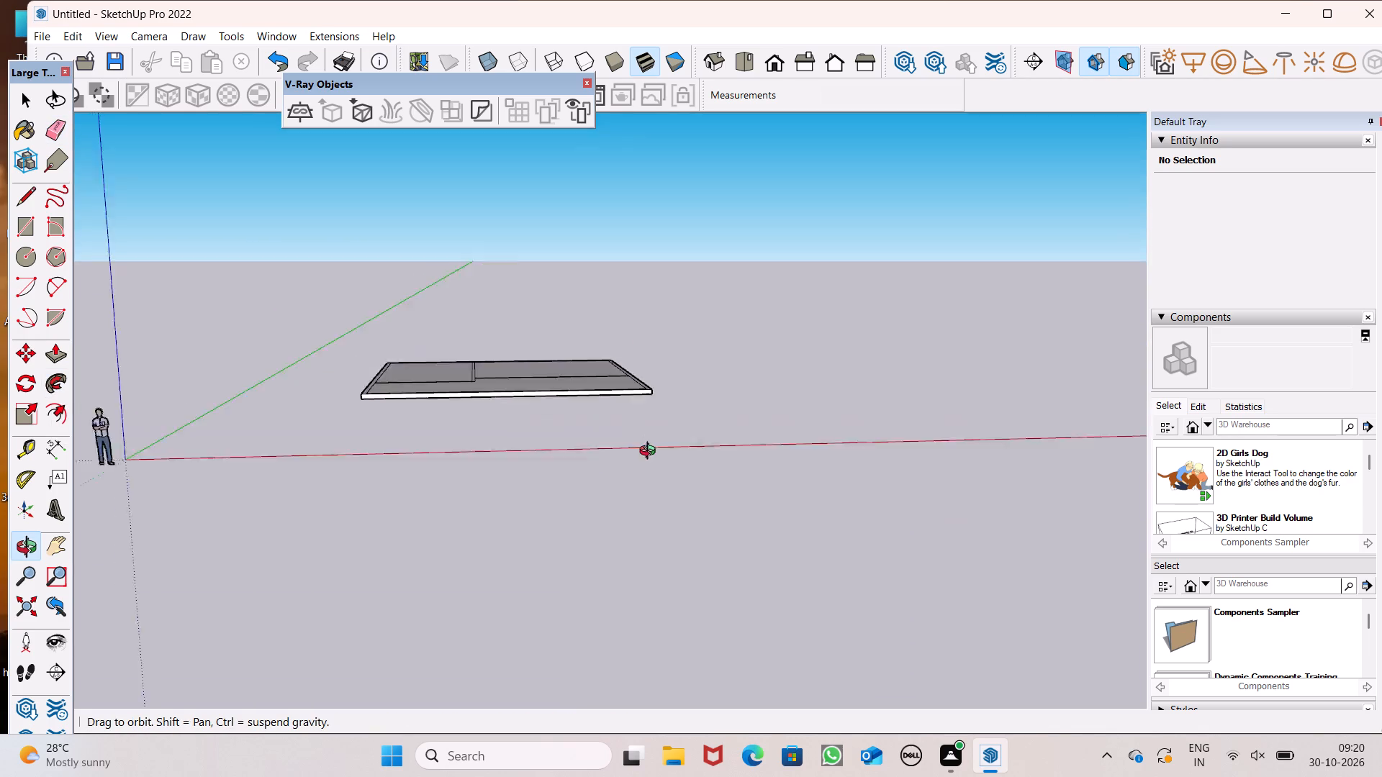
{"action": "middle_click_drag", "start_coordinate": [651, 453], "coordinate": [540, 775]}
Undo the partition walls and all their guides, back to the plain slab with only the outer wall inset outline.
{"action": "key", "text": "ctrl+z"}
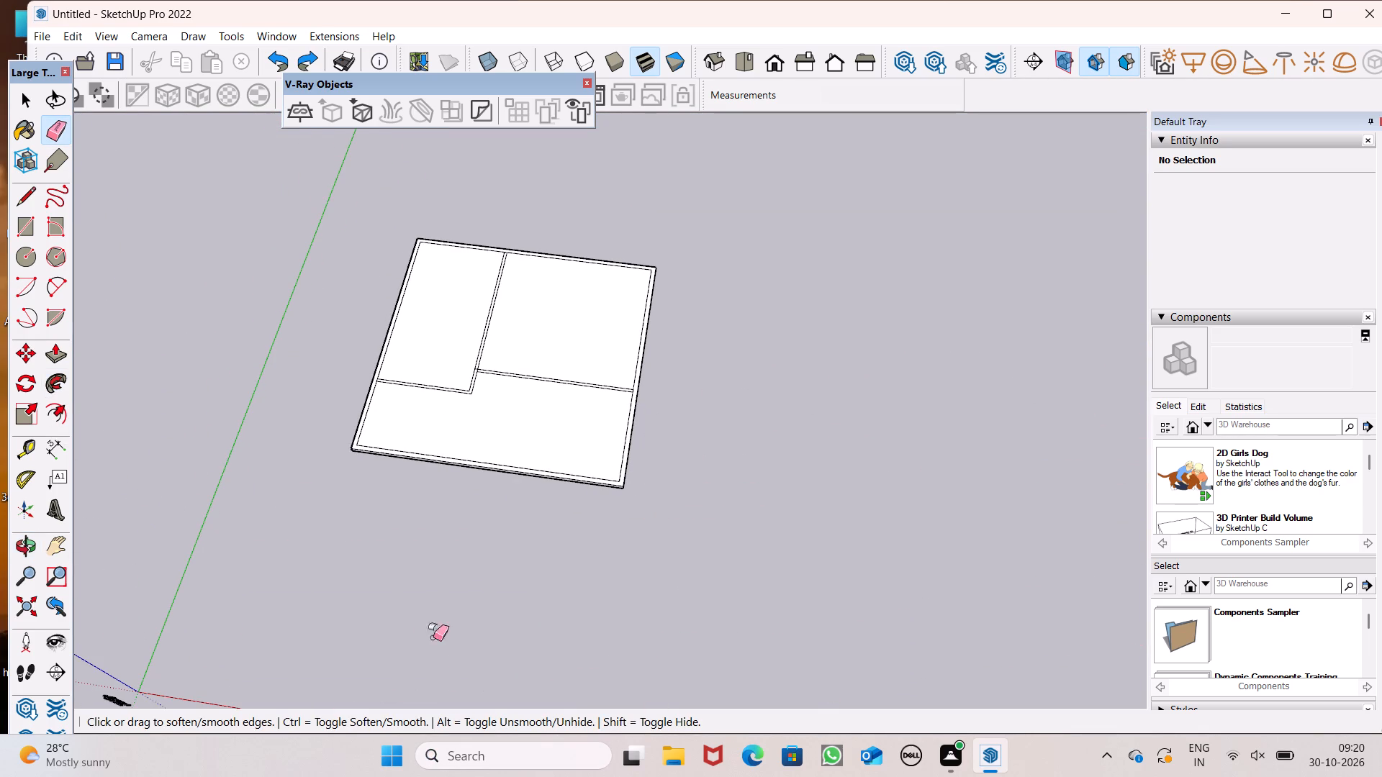
{"action": "key", "text": "ctrl+z"}
{"action": "key", "text": "ctrl+z"}
{"action": "key", "text": "ctrl+z"}
{"action": "key", "text": "ctrl+z"}
{"action": "key", "text": "ctrl+z"}
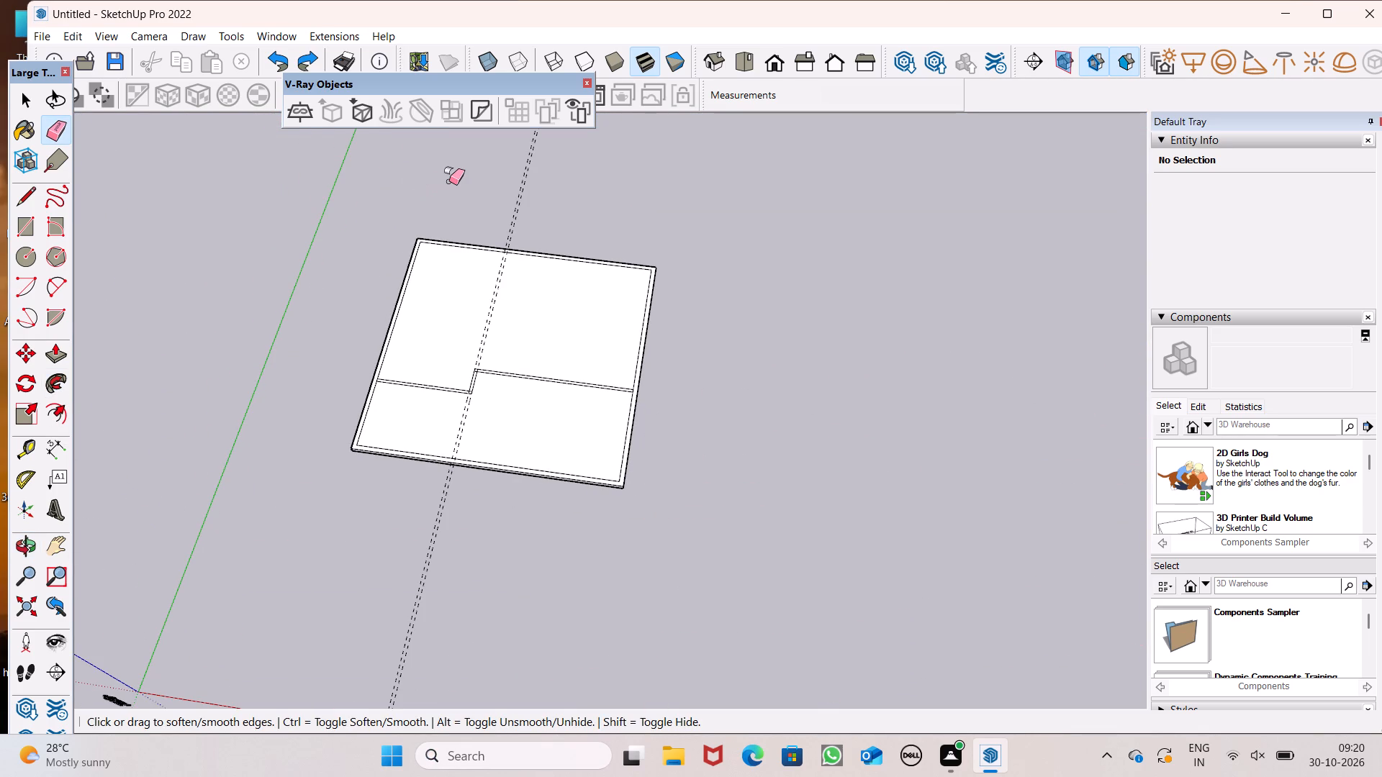
{"action": "key", "text": "ctrl+z"}
{"action": "key", "text": "ctrl+z"}
{"action": "key", "text": "ctrl+z"}
{"action": "key", "text": "ctrl+z"}
{"action": "key", "text": "ctrl+z"}
{"action": "key", "text": "ctrl+z"}
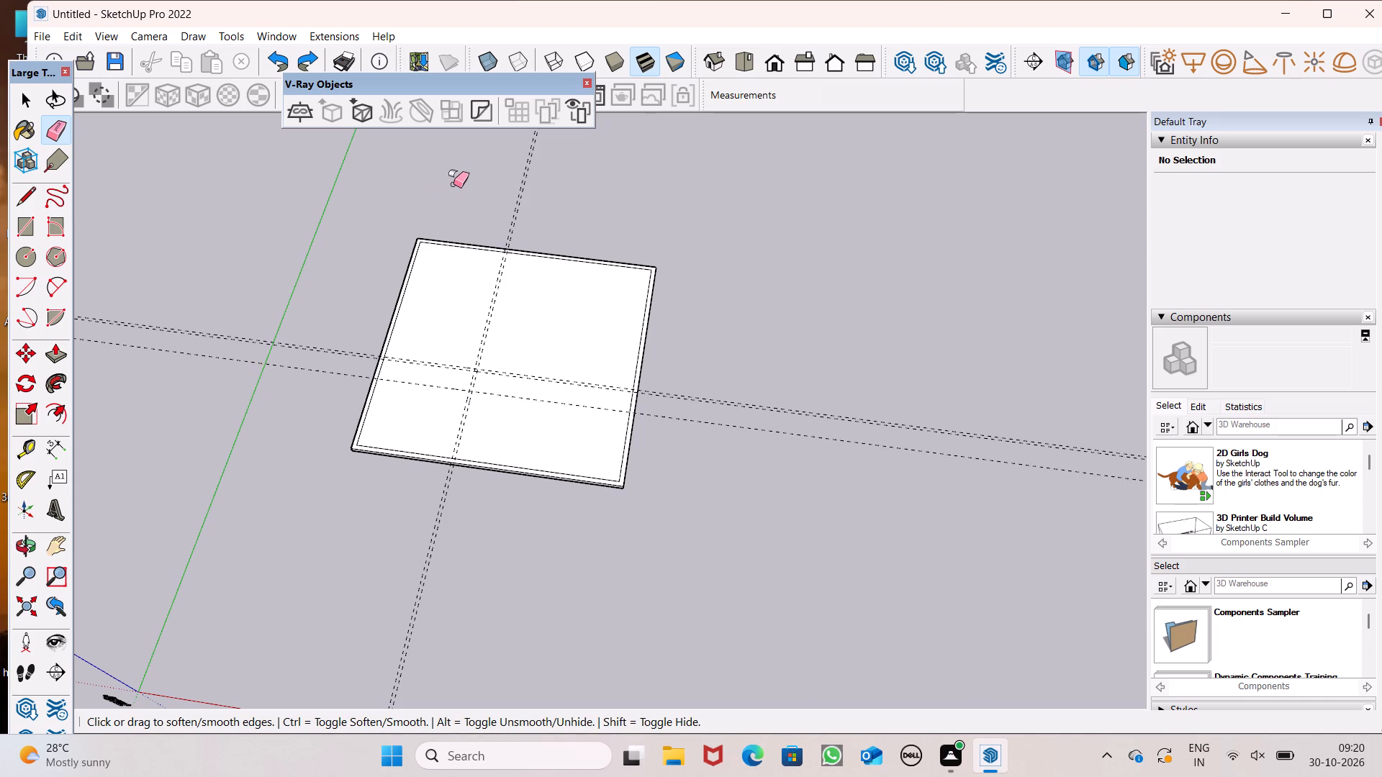
{"action": "key", "text": "ctrl+z"}
{"action": "key", "text": "ctrl+z"}
{"action": "key", "text": "ctrl+z"}
{"action": "key", "text": "ctrl+z"}
{"action": "key", "text": "ctrl+z"}
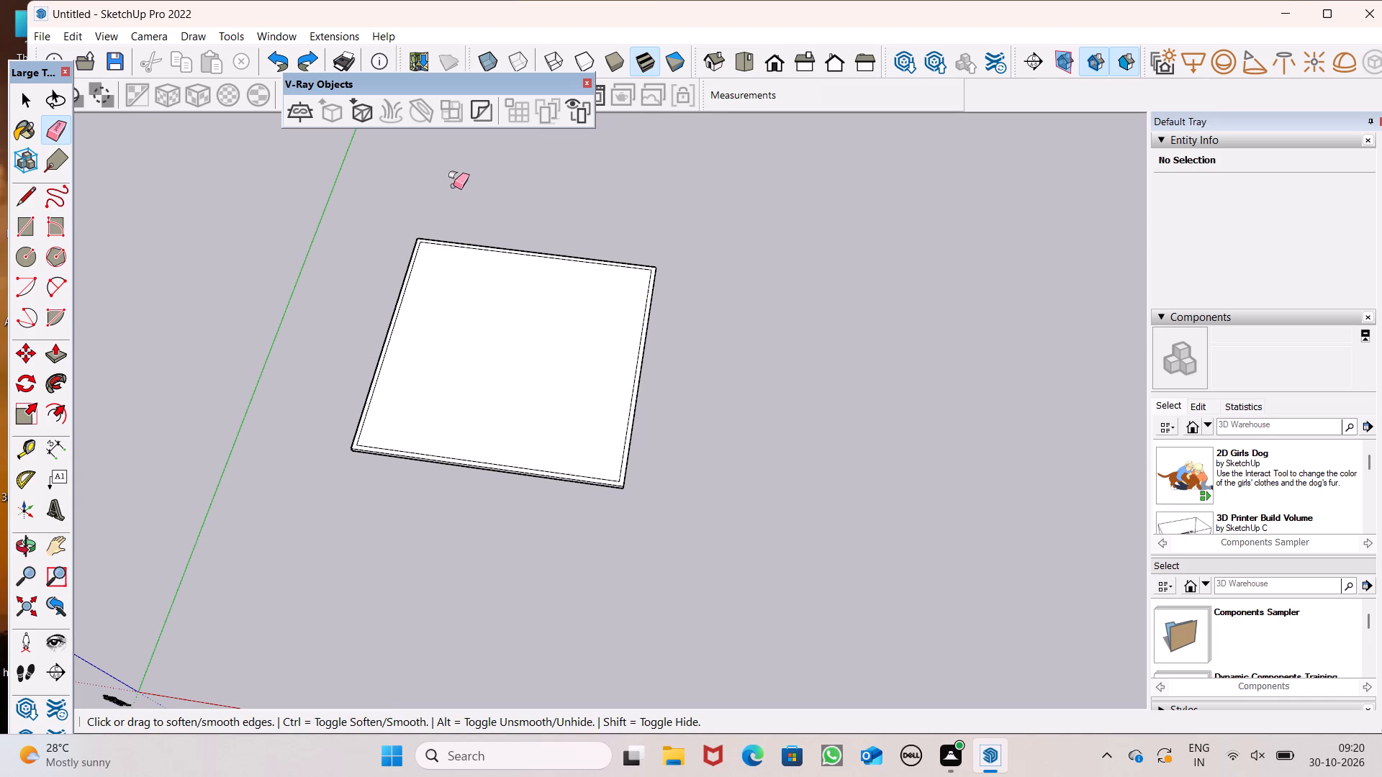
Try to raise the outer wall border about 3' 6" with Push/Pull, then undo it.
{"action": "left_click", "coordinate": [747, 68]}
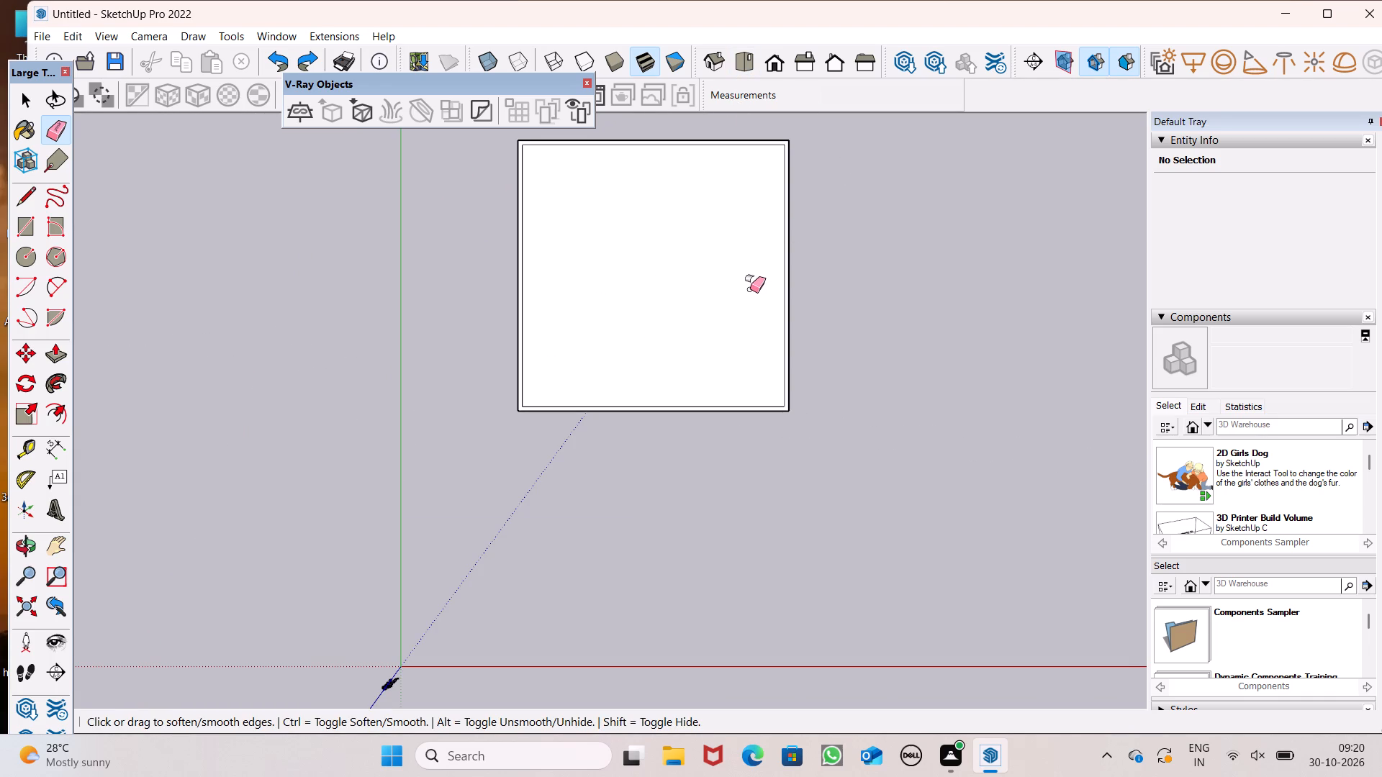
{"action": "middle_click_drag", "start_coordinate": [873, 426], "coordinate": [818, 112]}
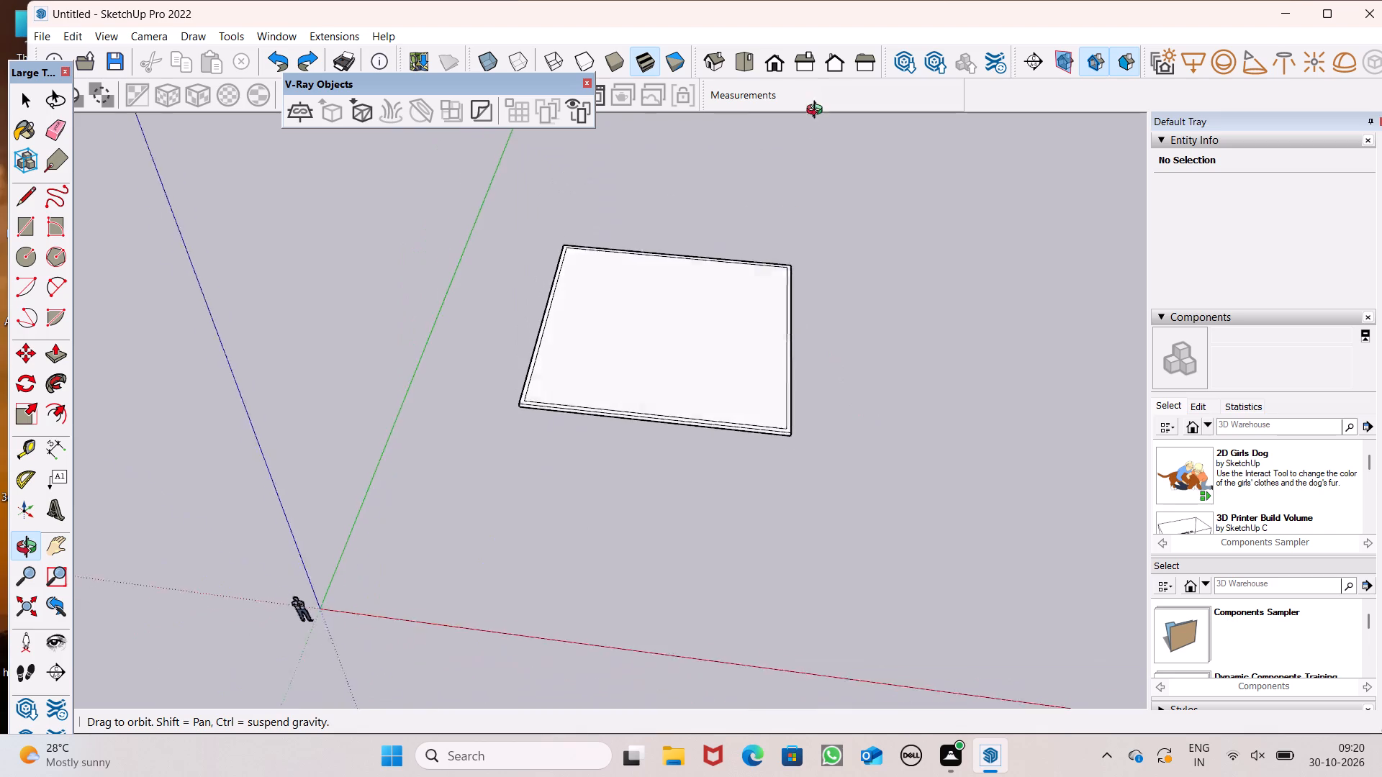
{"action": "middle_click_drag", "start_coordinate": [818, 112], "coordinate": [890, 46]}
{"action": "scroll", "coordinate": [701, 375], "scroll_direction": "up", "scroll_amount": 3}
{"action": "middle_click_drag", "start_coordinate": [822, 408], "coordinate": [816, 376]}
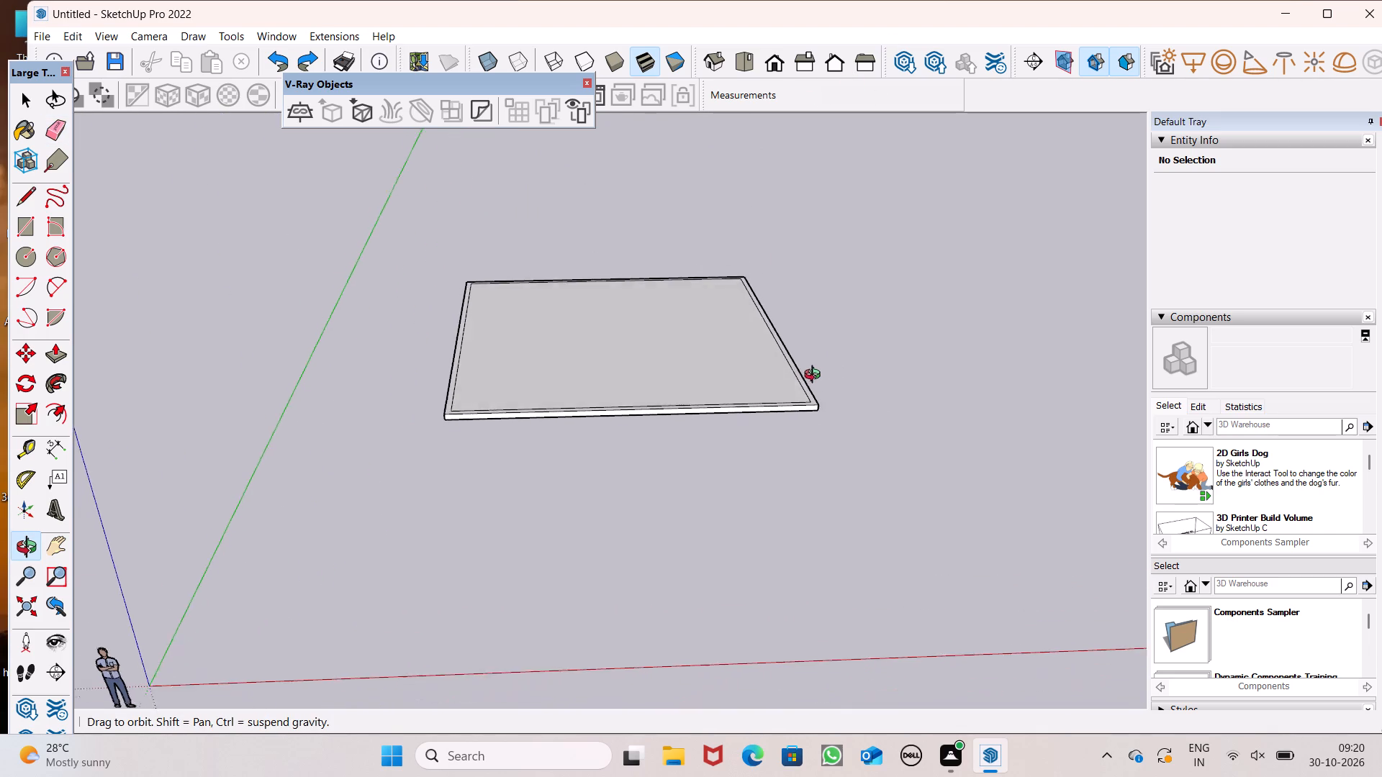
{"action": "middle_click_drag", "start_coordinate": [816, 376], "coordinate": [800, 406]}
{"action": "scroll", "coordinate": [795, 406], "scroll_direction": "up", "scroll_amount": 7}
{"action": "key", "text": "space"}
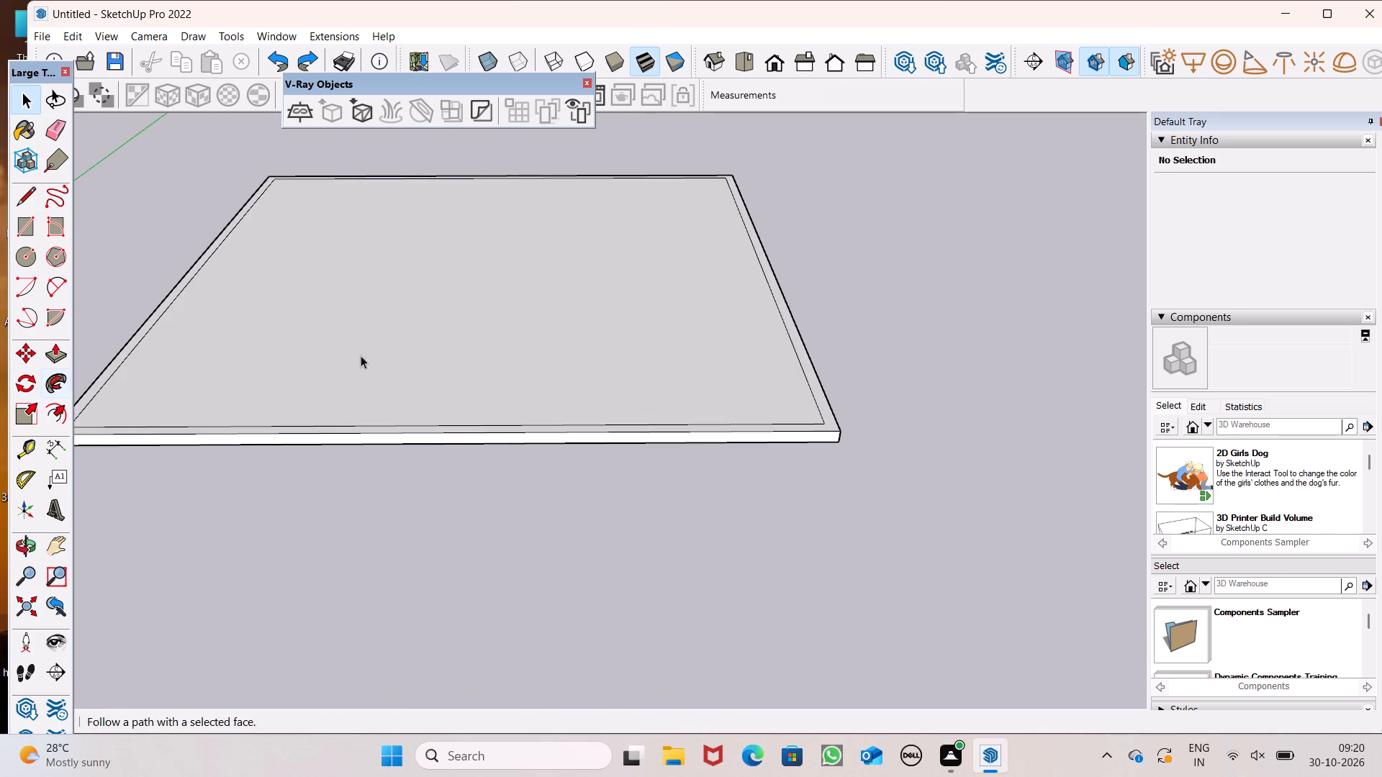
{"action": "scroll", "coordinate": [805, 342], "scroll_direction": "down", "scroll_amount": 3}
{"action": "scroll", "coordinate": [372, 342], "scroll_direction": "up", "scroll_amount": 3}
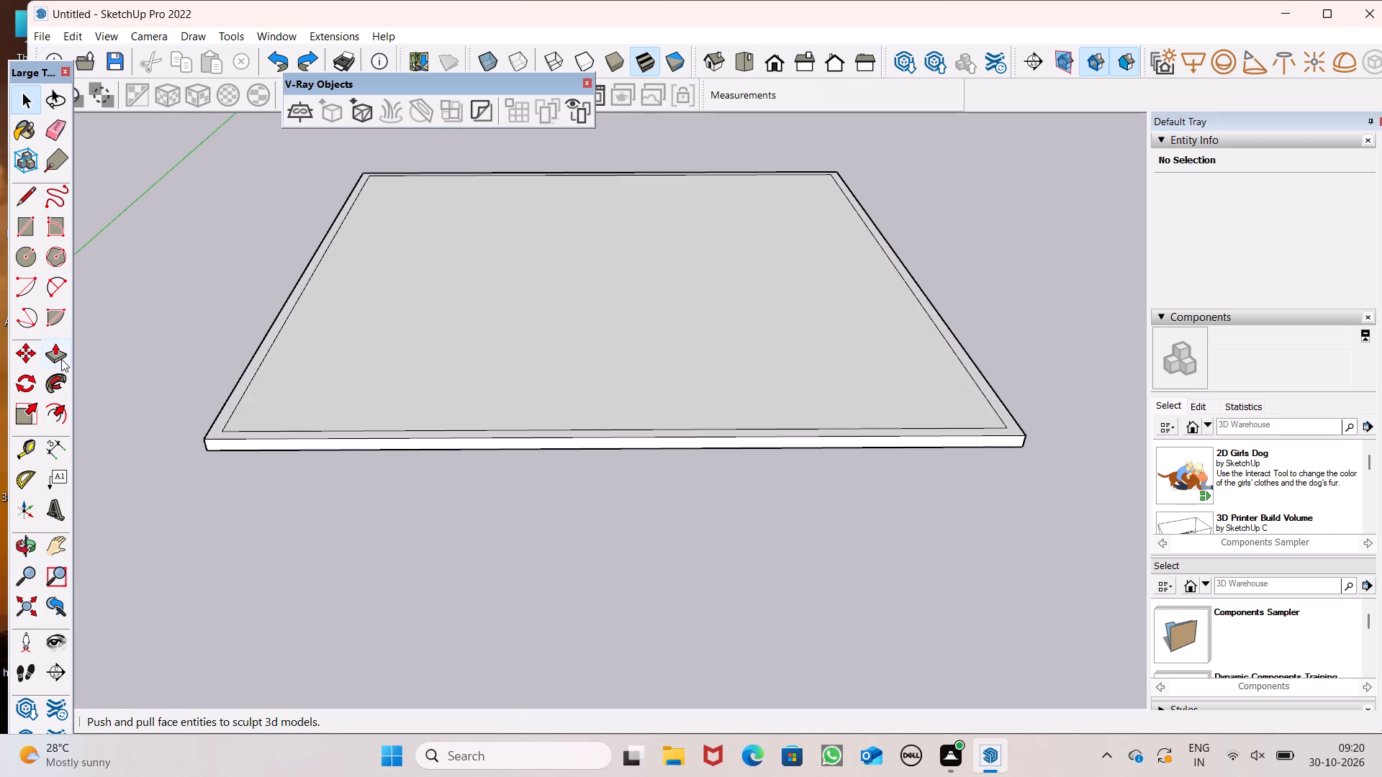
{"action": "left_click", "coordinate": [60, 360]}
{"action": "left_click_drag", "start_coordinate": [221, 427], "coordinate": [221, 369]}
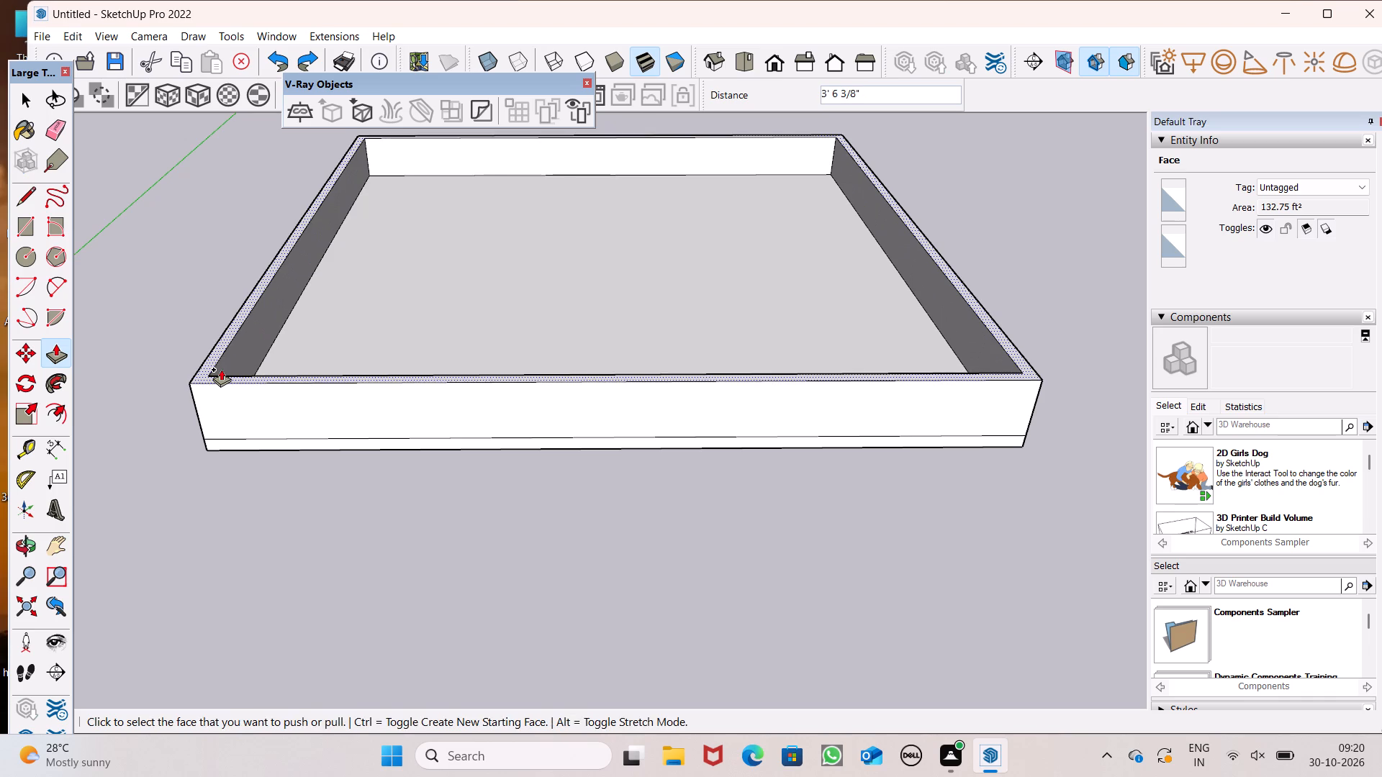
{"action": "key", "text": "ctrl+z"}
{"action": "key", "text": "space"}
Place a horizontal guide about 13' 3" in from the slab's front inner wall line.
{"action": "scroll", "coordinate": [221, 369], "scroll_direction": "down", "scroll_amount": 4}
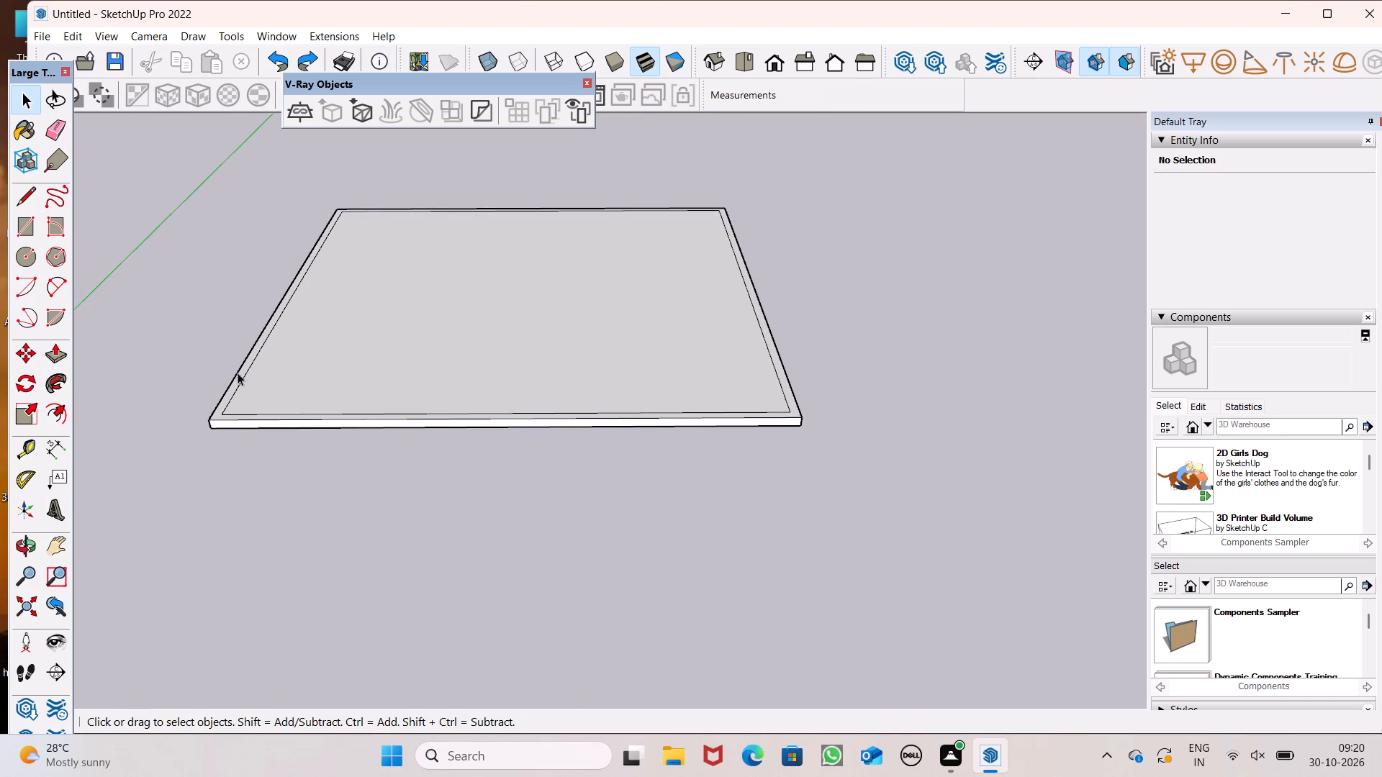
{"action": "scroll", "coordinate": [381, 396], "scroll_direction": "down", "scroll_amount": 2}
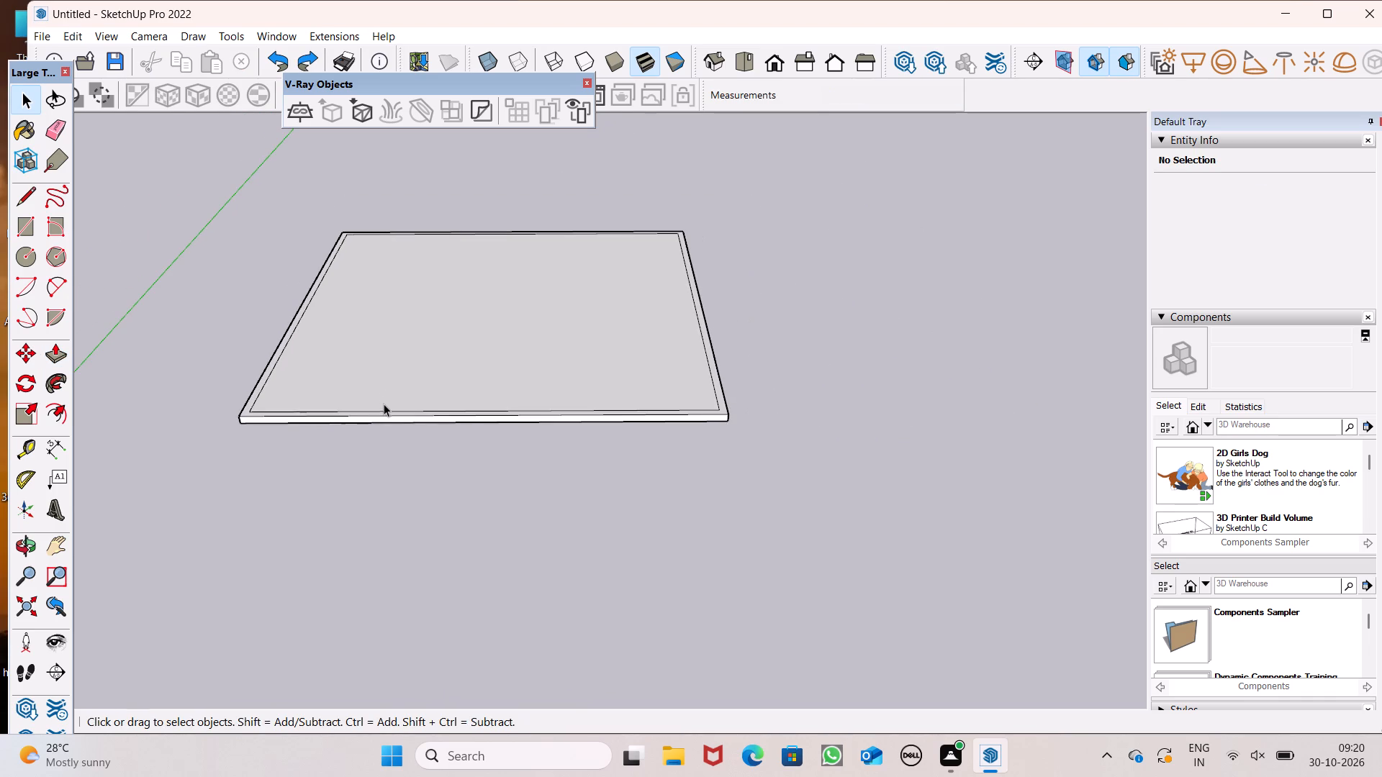
{"action": "middle_click_drag", "start_coordinate": [388, 405], "coordinate": [382, 565]}
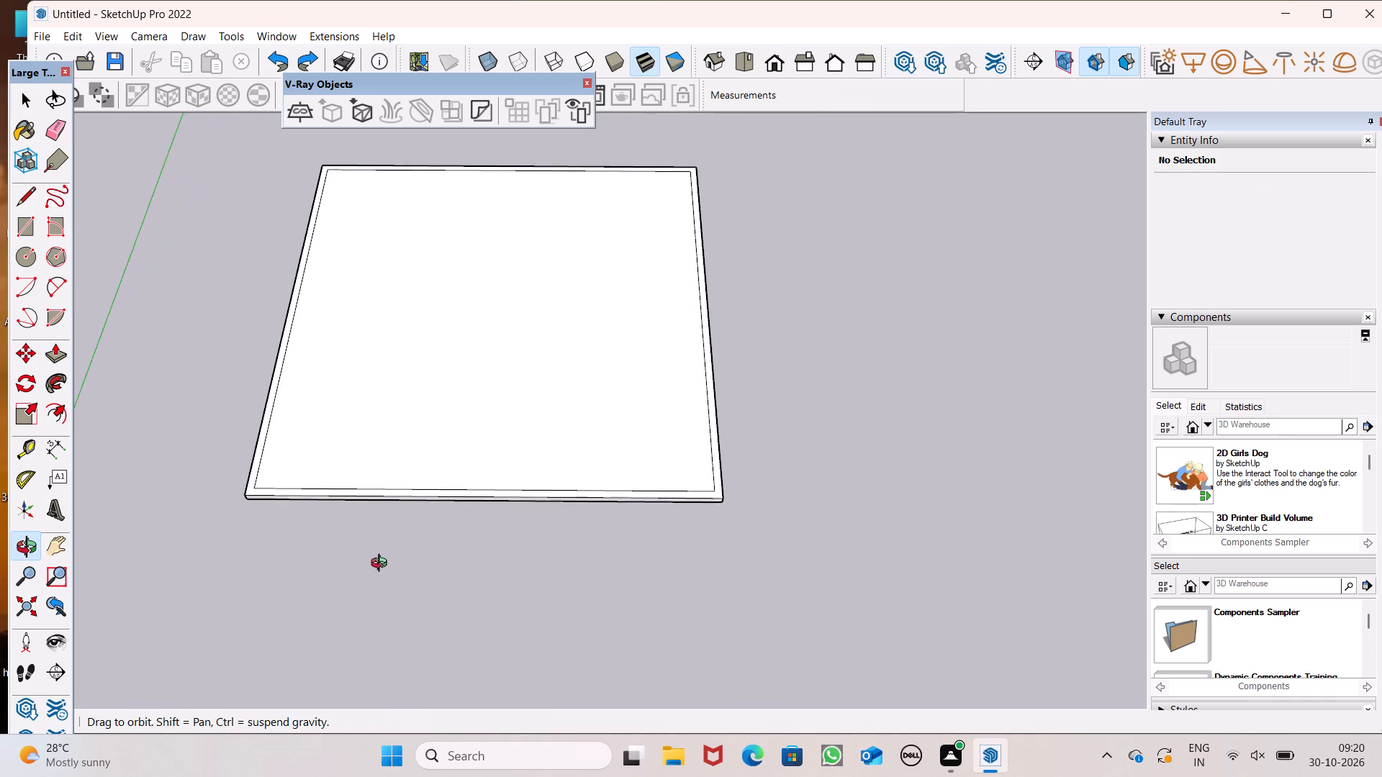
{"action": "middle_click_drag", "start_coordinate": [382, 565], "coordinate": [382, 560]}
{"action": "scroll", "coordinate": [355, 440], "scroll_direction": "up", "scroll_amount": 1}
{"action": "left_click", "coordinate": [30, 439]}
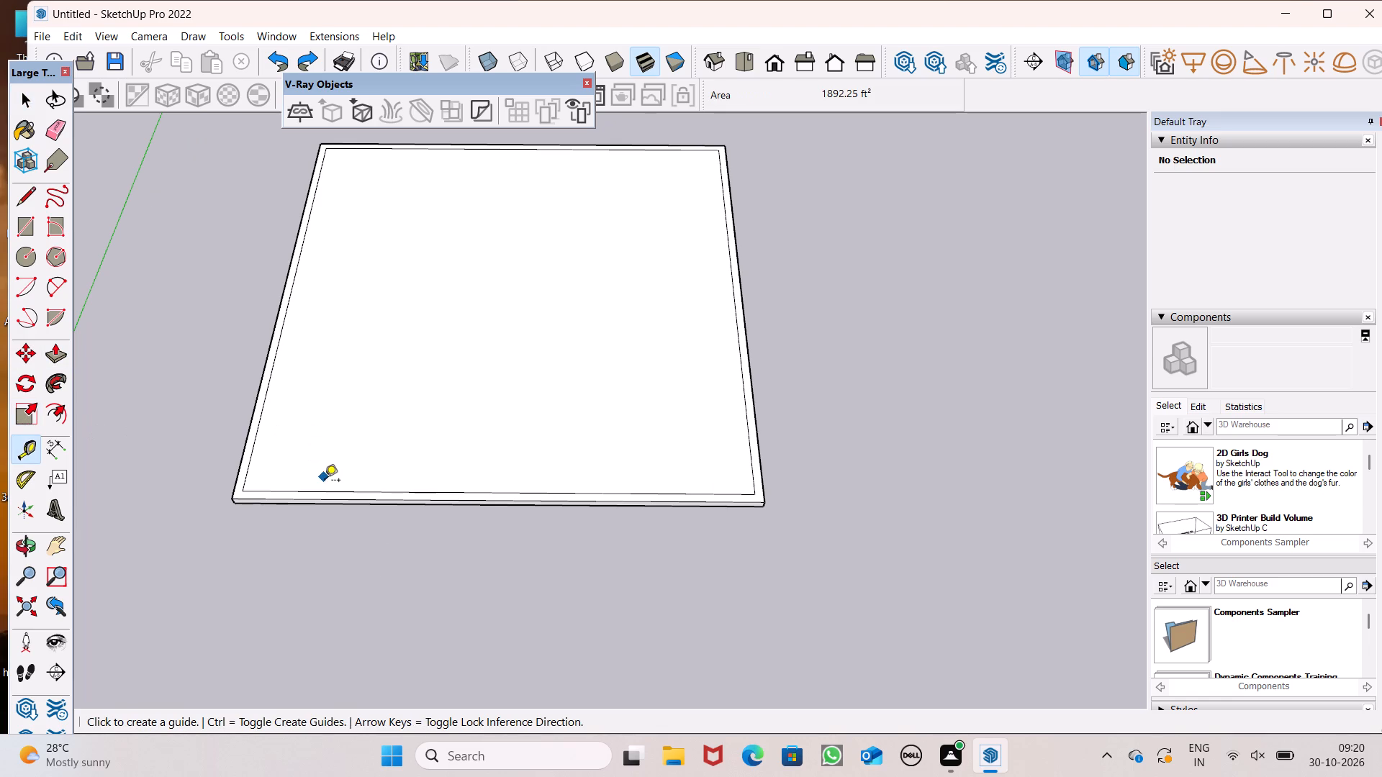
{"action": "left_click", "coordinate": [322, 490]}
{"action": "scroll", "coordinate": [369, 354], "scroll_direction": "down", "scroll_amount": 2}
{"action": "middle_click_drag", "start_coordinate": [441, 388], "coordinate": [435, 407]}
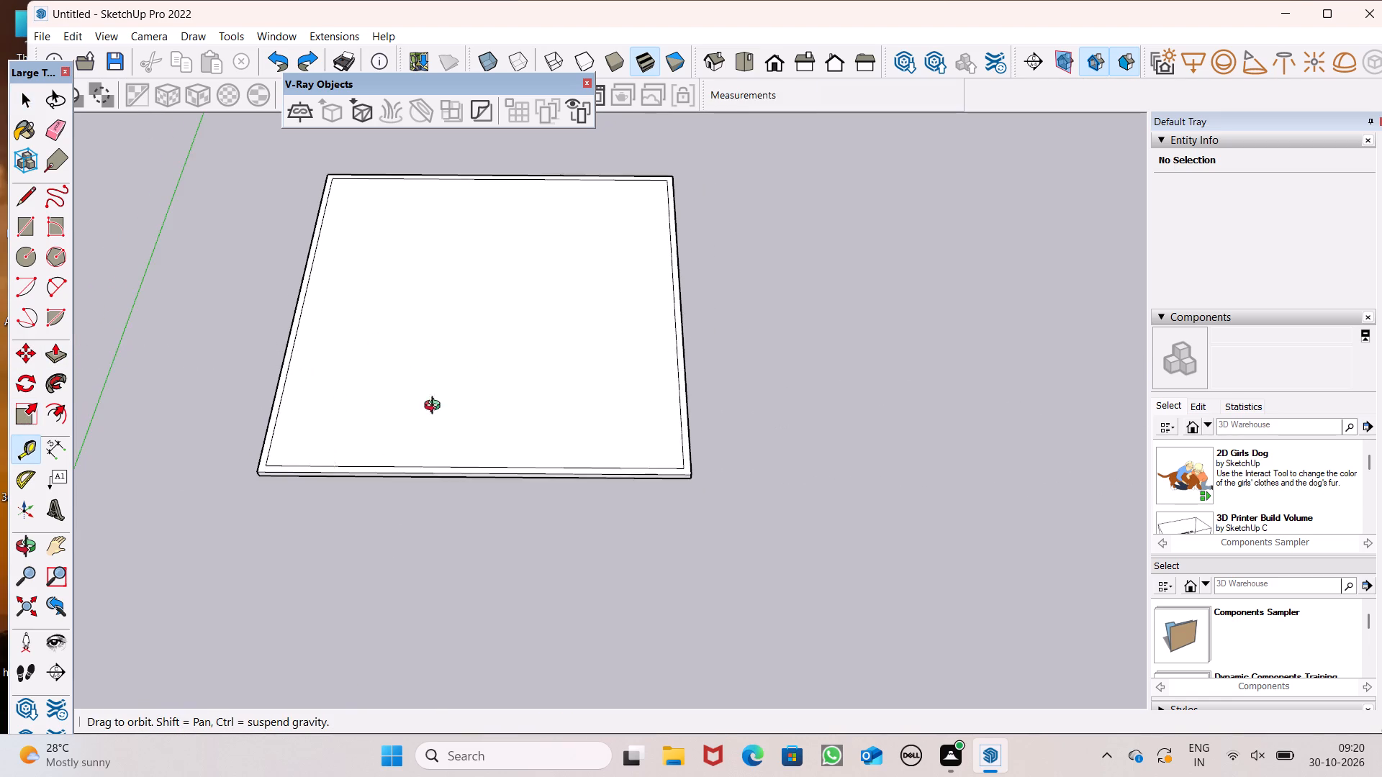
{"action": "middle_click_drag", "start_coordinate": [435, 407], "coordinate": [432, 510]}
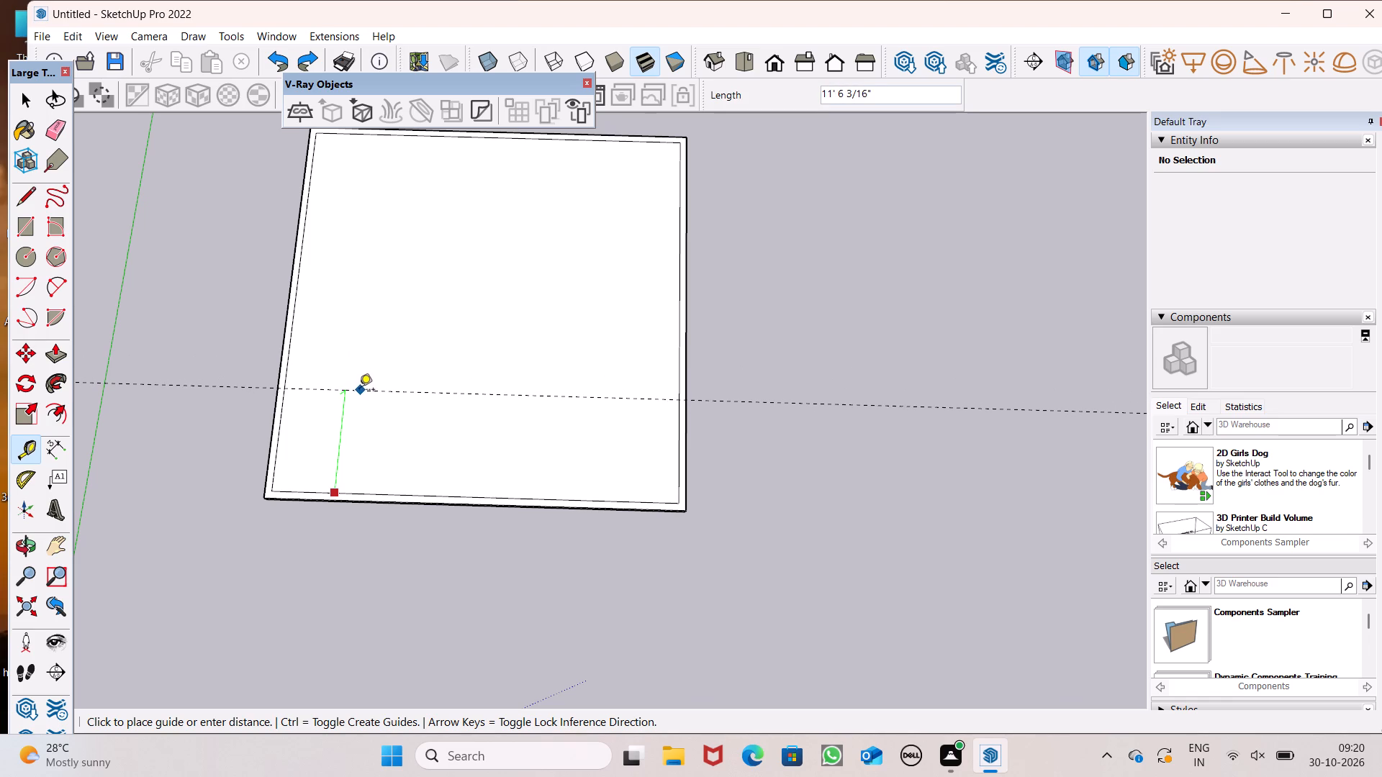
{"action": "scroll", "coordinate": [362, 390], "scroll_direction": "down", "scroll_amount": 1}
{"action": "scroll", "coordinate": [302, 365], "scroll_direction": "up", "scroll_amount": 3}
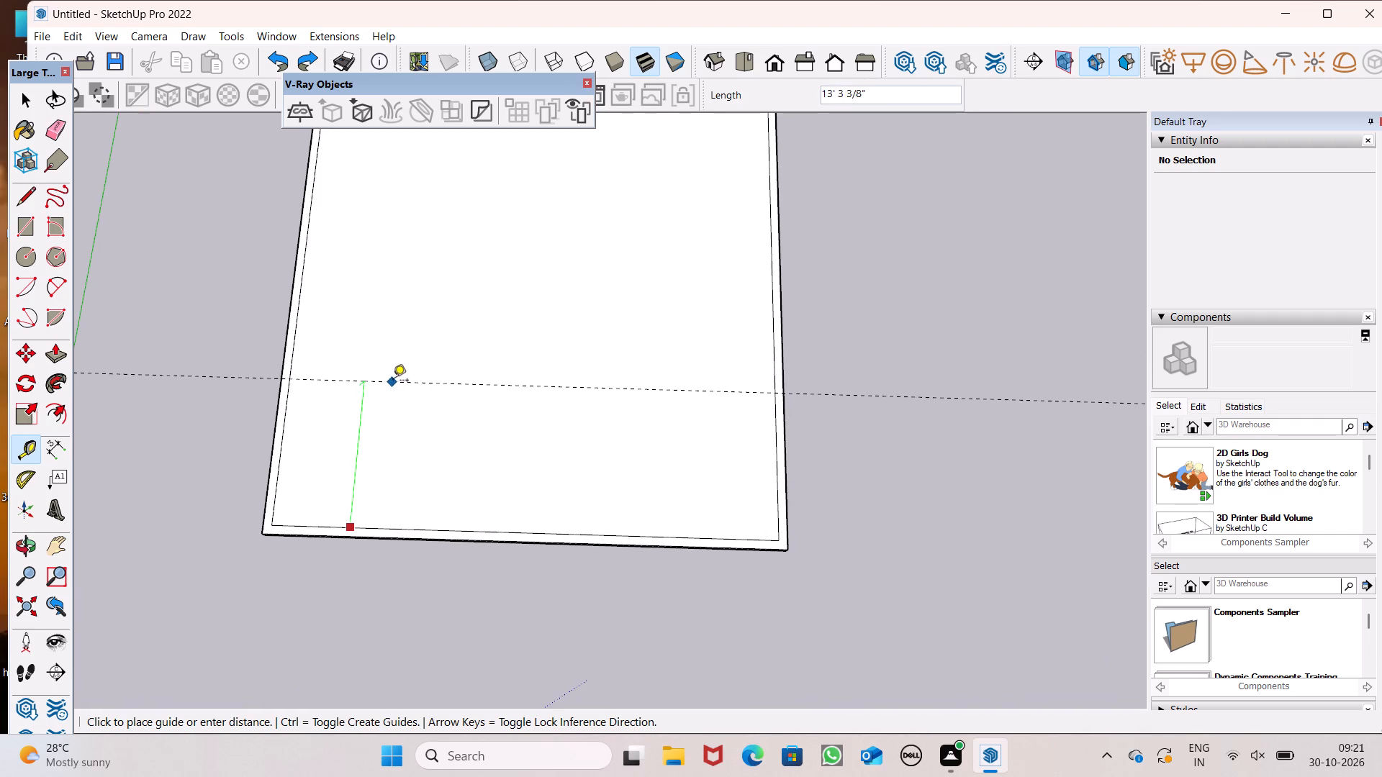
{"action": "left_click", "coordinate": [394, 380]}
Add a parallel guide 6" behind the new horizontal guide to mark the partition thickness.
{"action": "left_click_drag", "start_coordinate": [379, 377], "coordinate": [379, 369]}
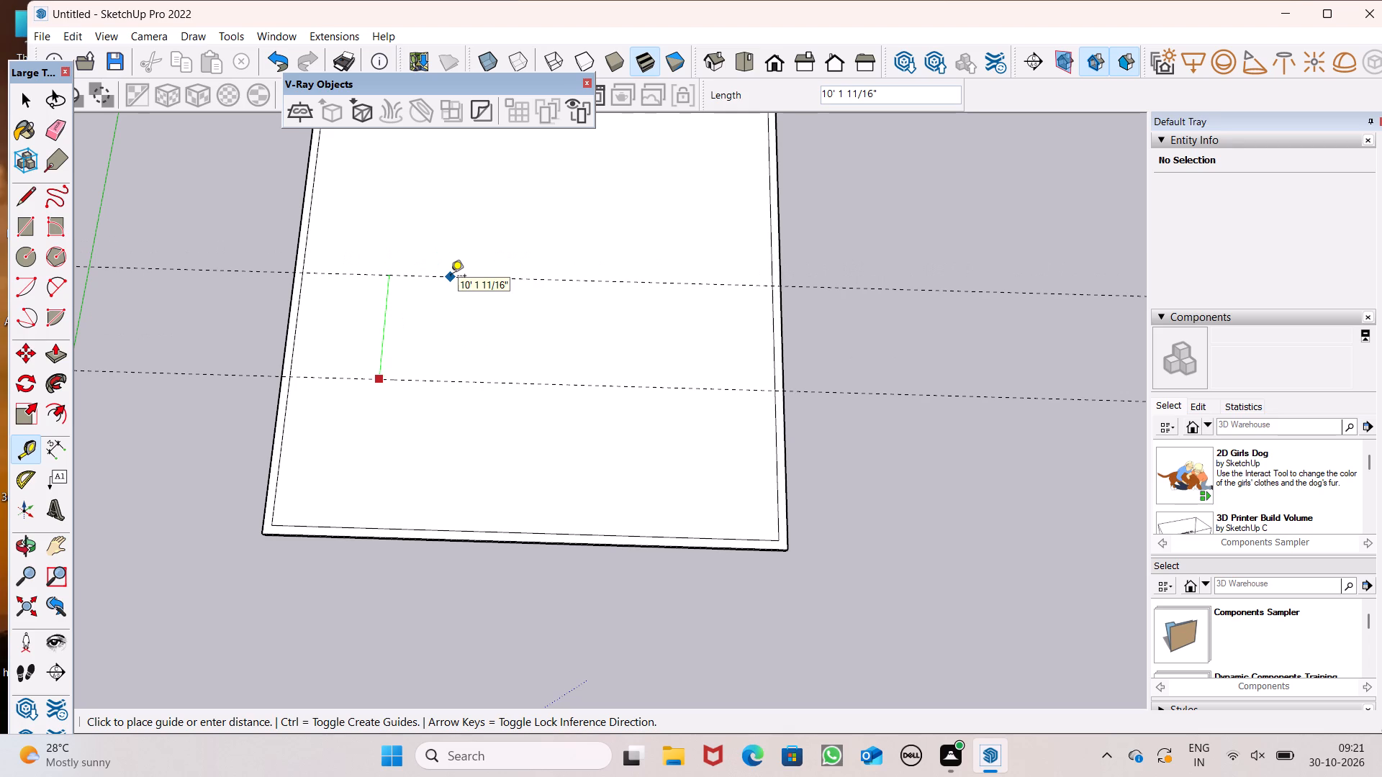
{"action": "key", "text": "6"}
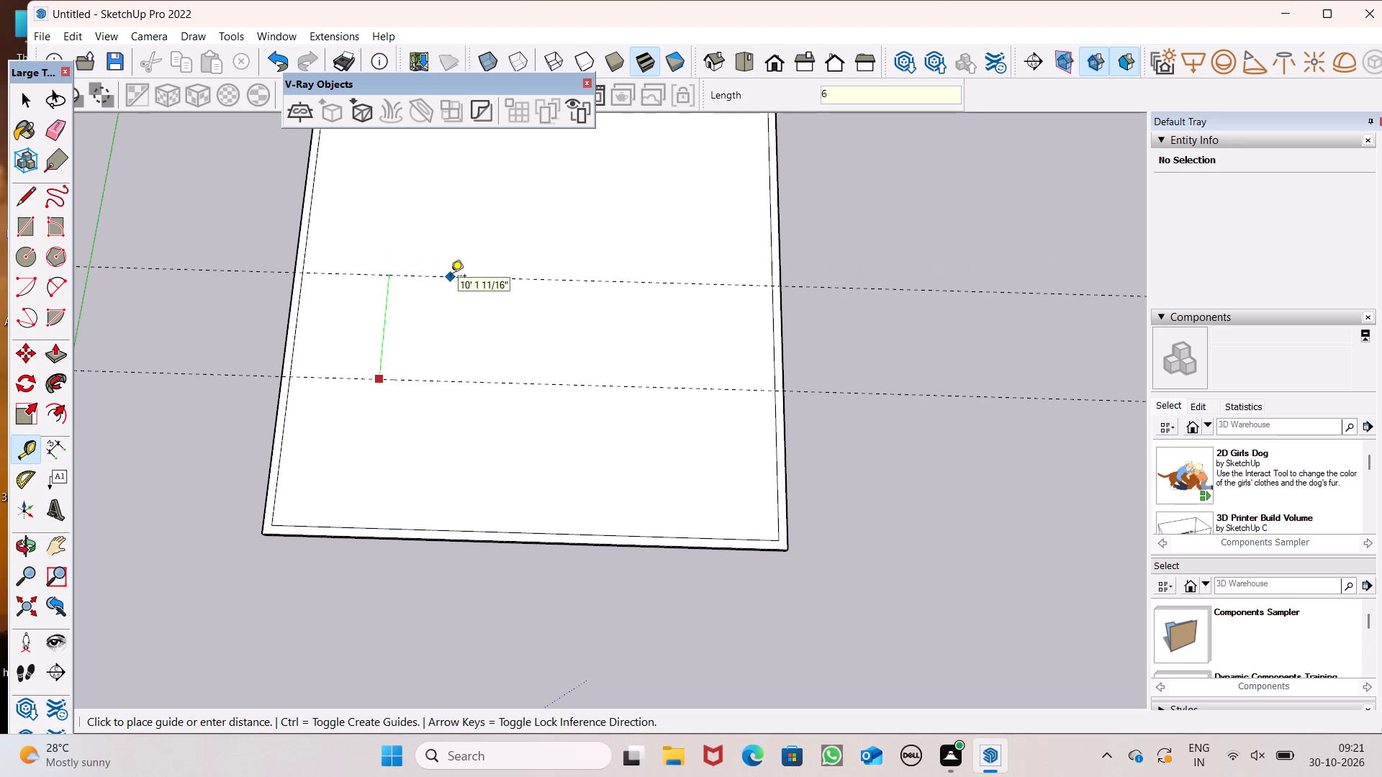
{"action": "key", "text": "shift+quotedbl"}
{"action": "key", "text": "Return"}
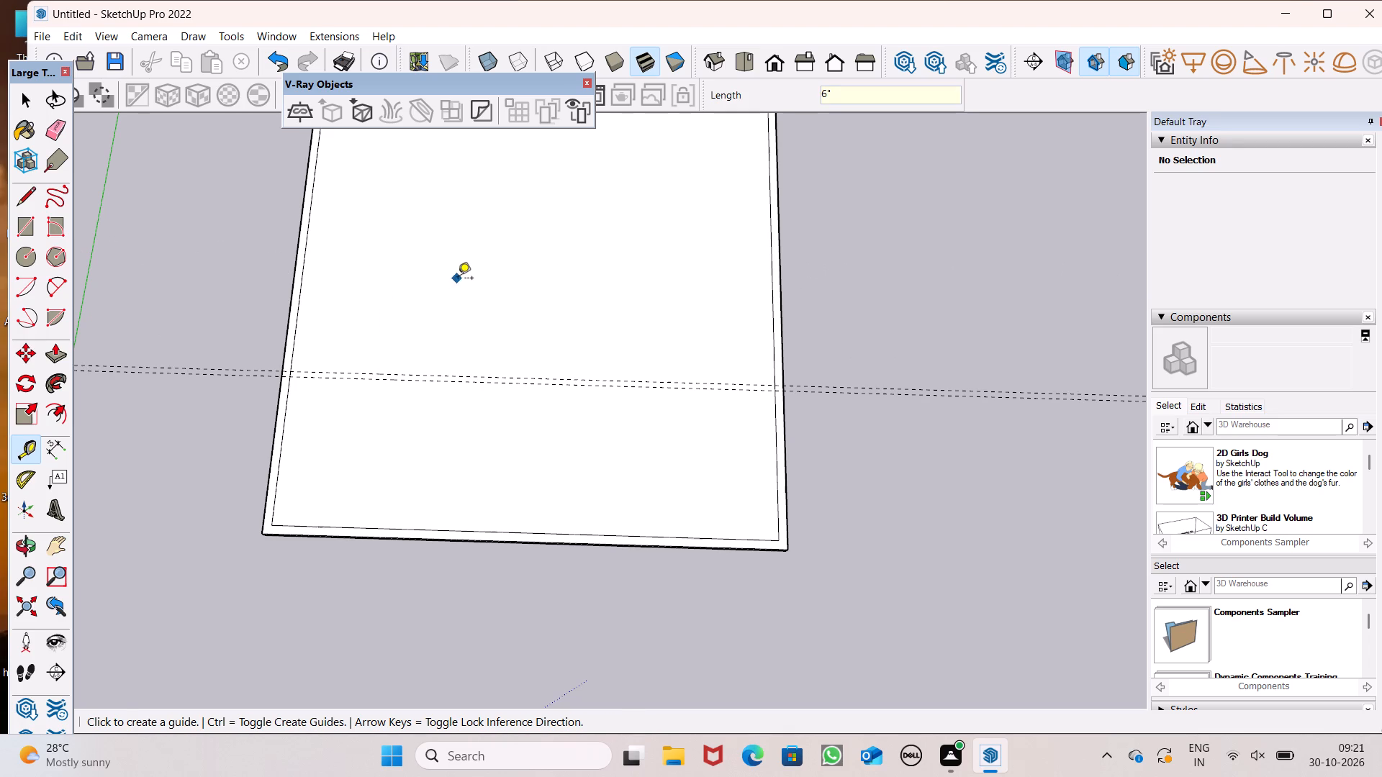
Place a guide about 18' 1" in from the left inner wall line and a parallel guide 6" farther inward.
{"action": "scroll", "coordinate": [440, 357], "scroll_direction": "down", "scroll_amount": 1}
{"action": "left_click", "coordinate": [309, 334]}
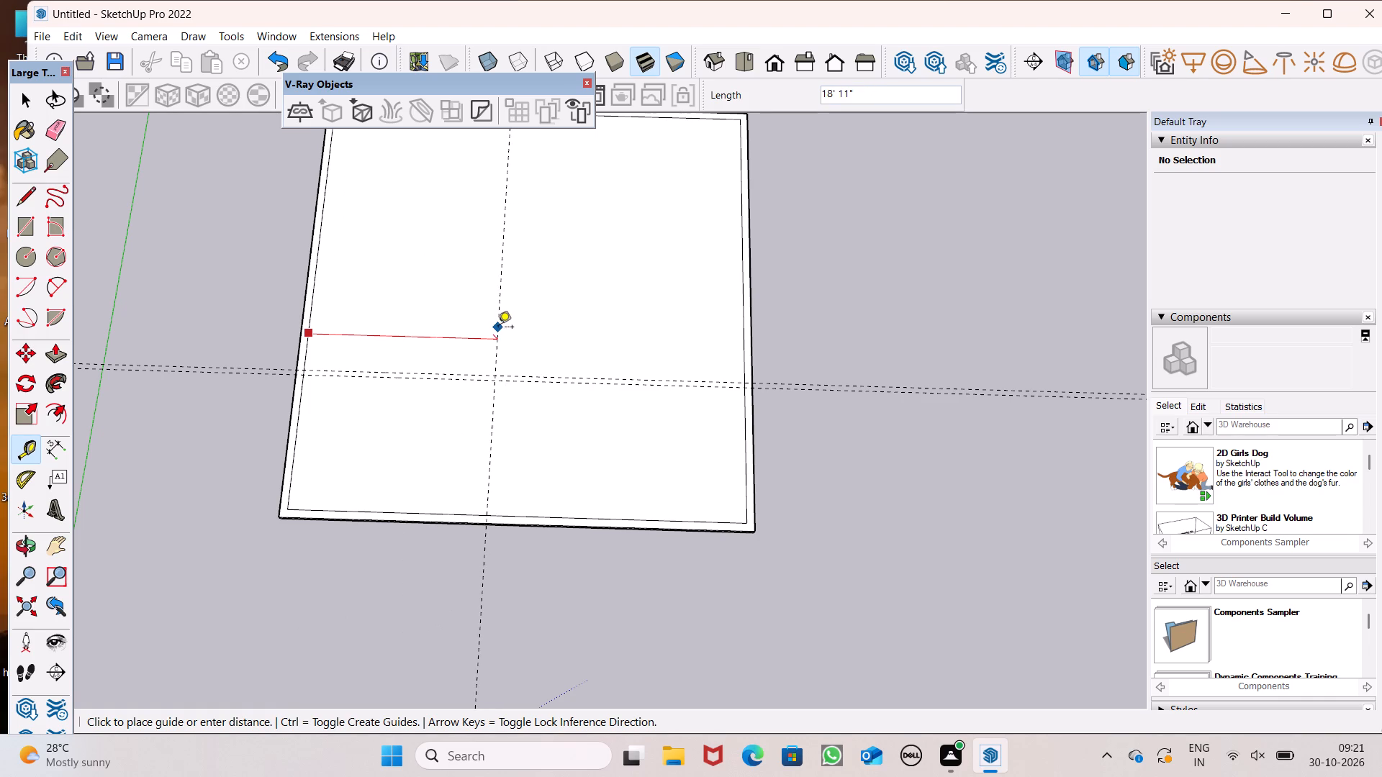
{"action": "left_click", "coordinate": [489, 332]}
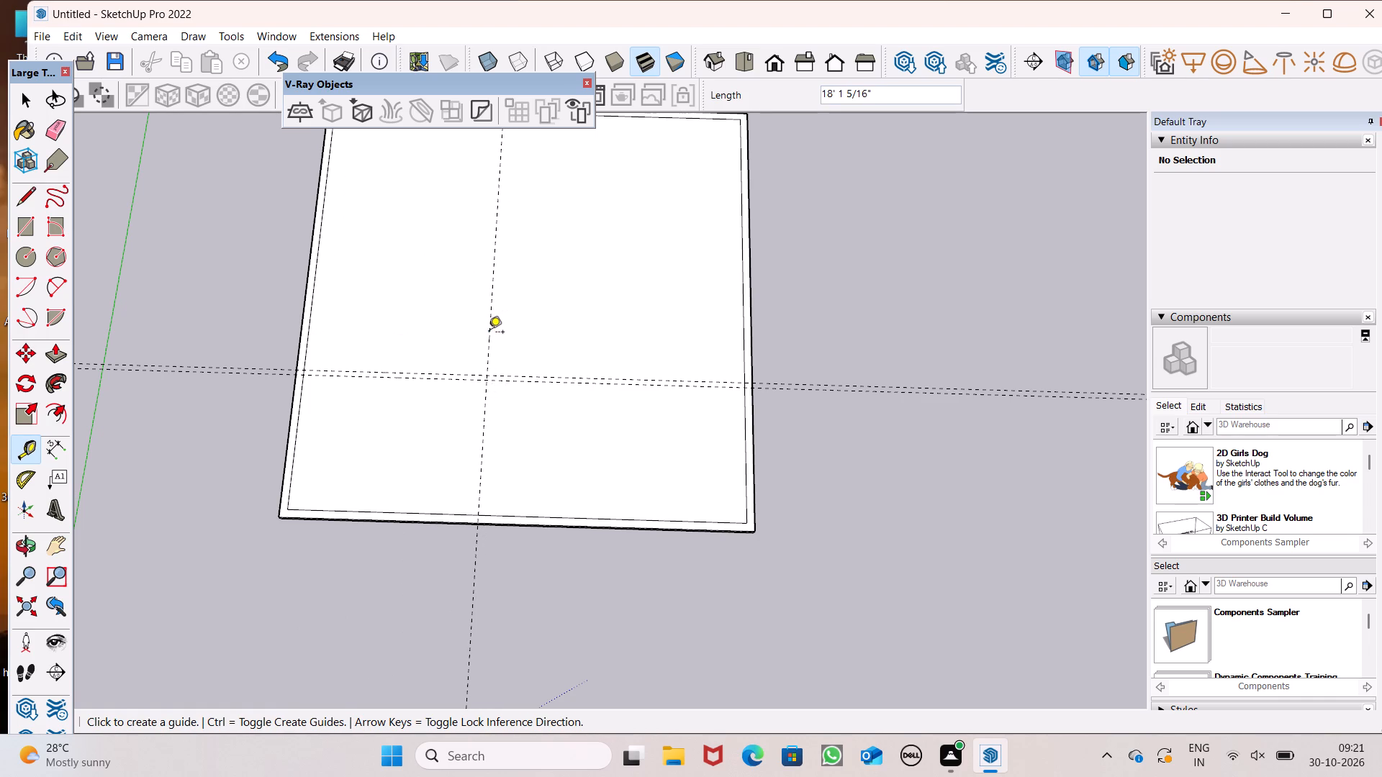
{"action": "left_click", "coordinate": [488, 333]}
{"action": "key", "text": "6"}
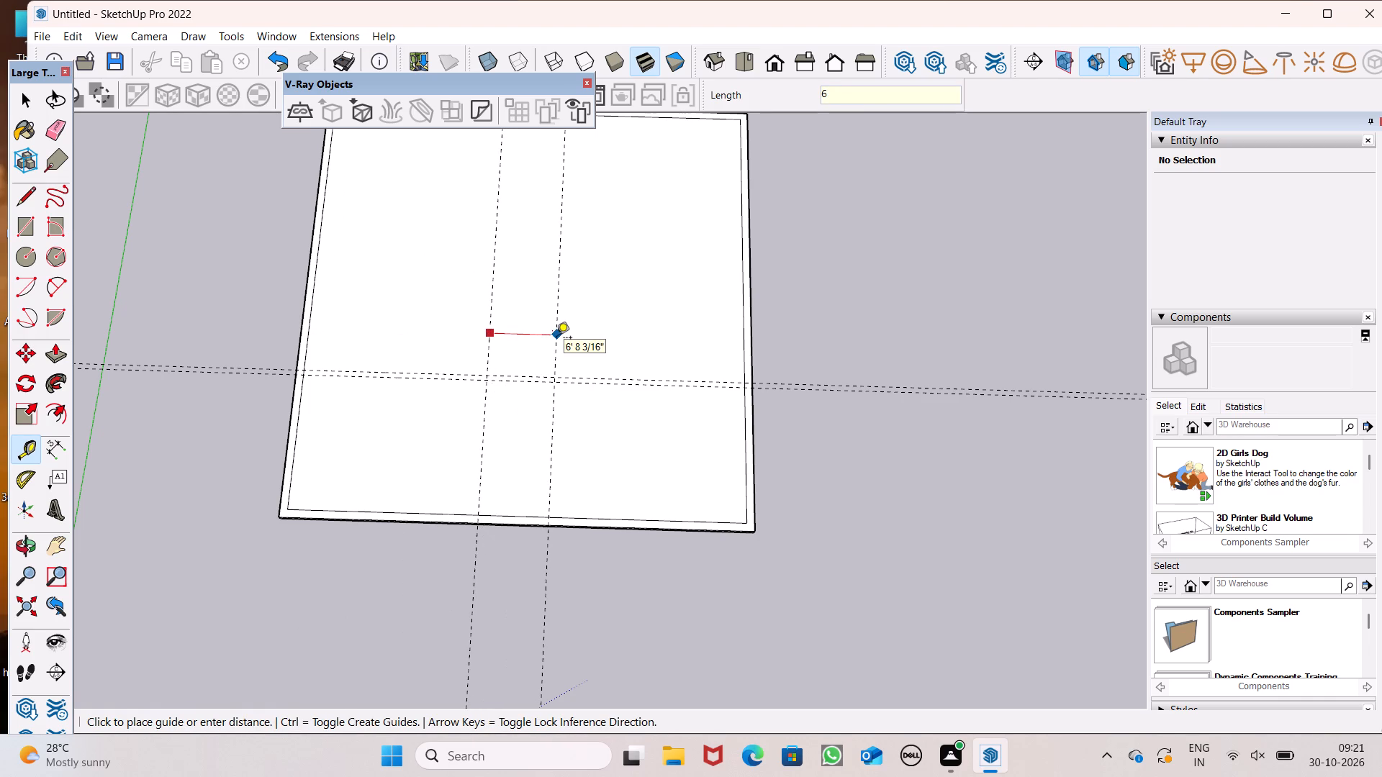
{"action": "key", "text": "shift+quotedbl"}
{"action": "key", "text": "Return"}
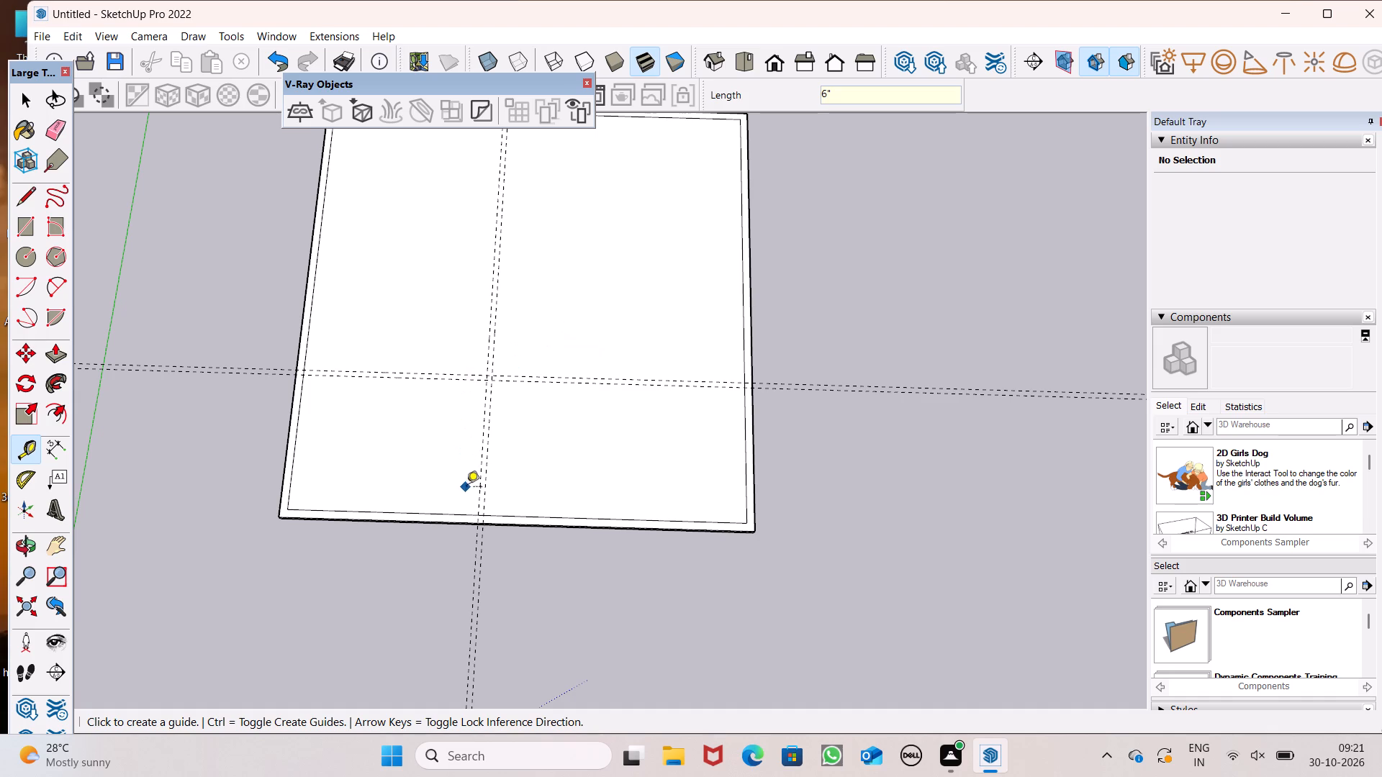
Place a horizontal guide about 4' 6" behind the existing horizontal pair and a parallel guide 6" behind it.
{"action": "left_click", "coordinate": [441, 371]}
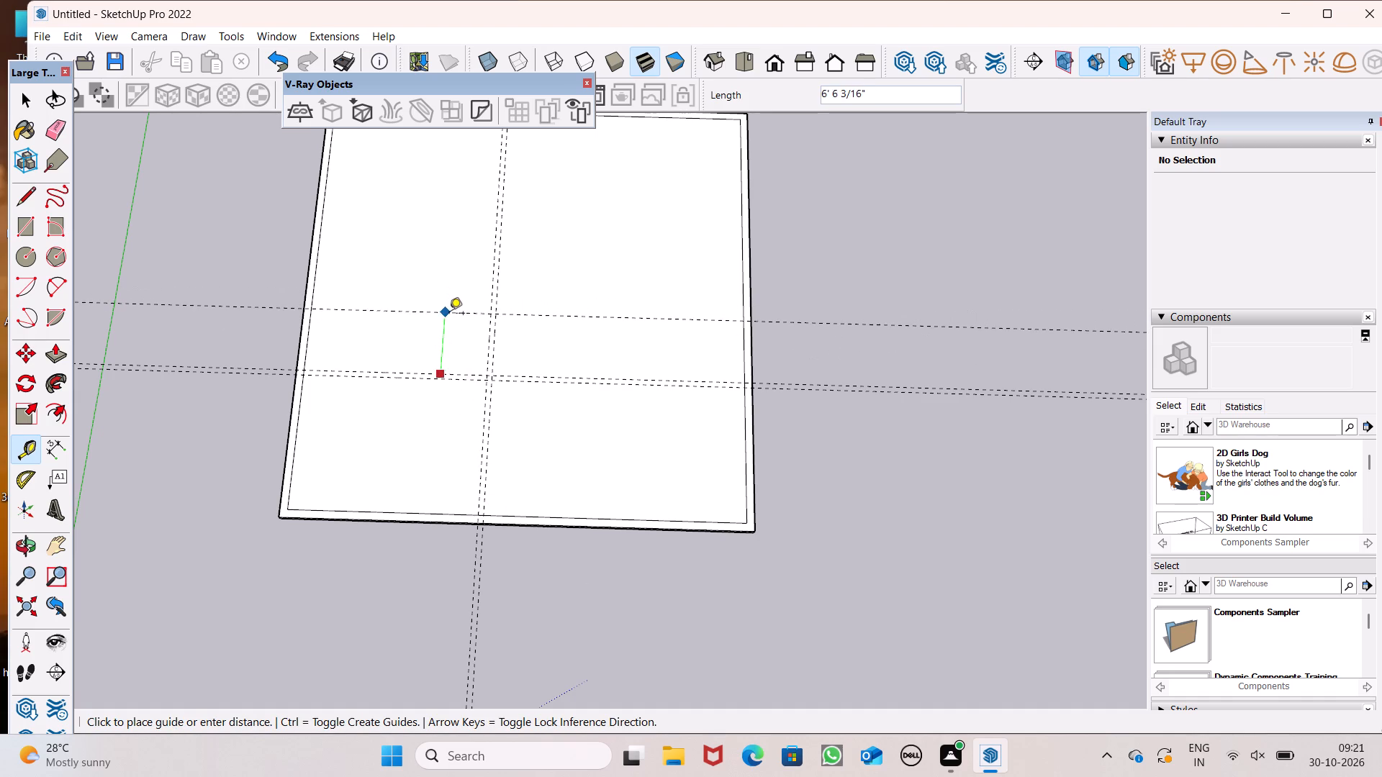
{"action": "scroll", "coordinate": [449, 326], "scroll_direction": "up", "scroll_amount": 6}
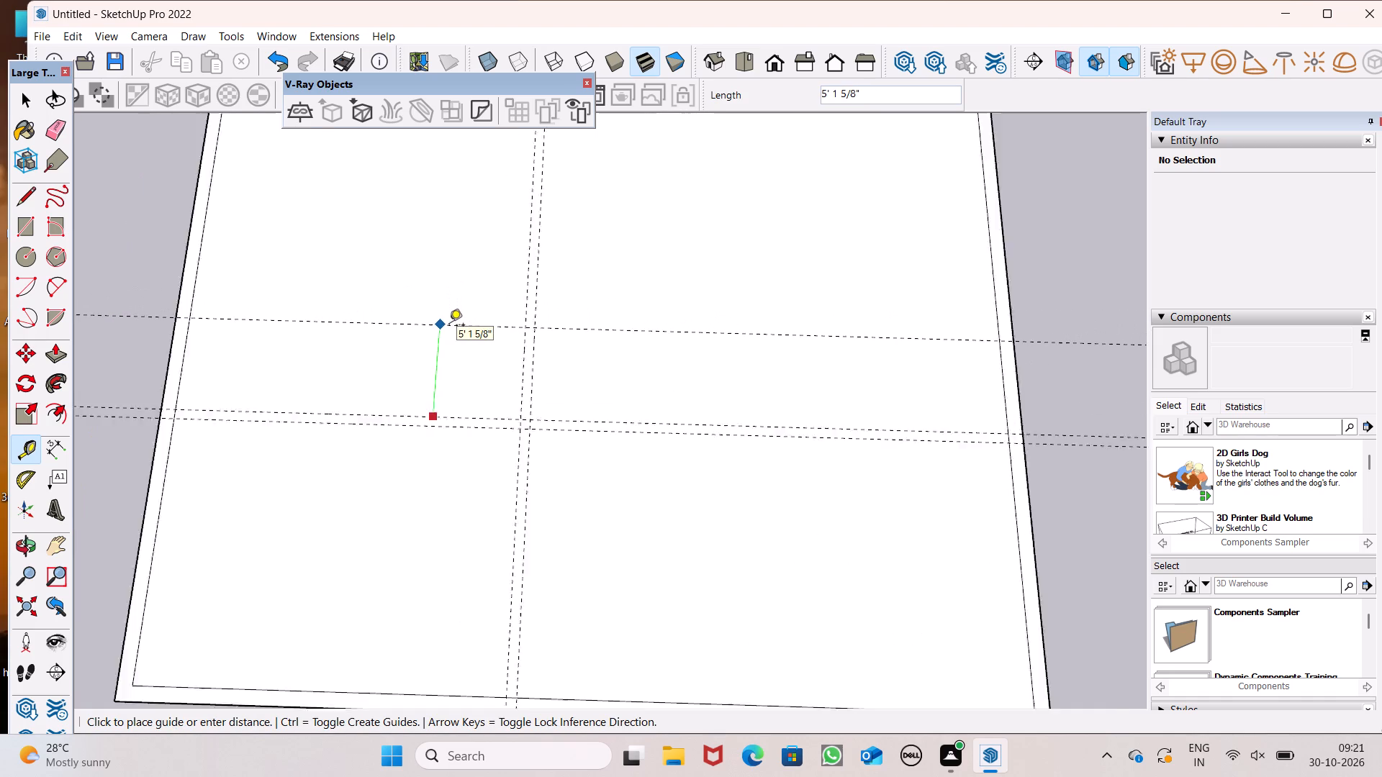
{"action": "scroll", "coordinate": [449, 326], "scroll_direction": "up", "scroll_amount": 3}
{"action": "left_click", "coordinate": [454, 340]}
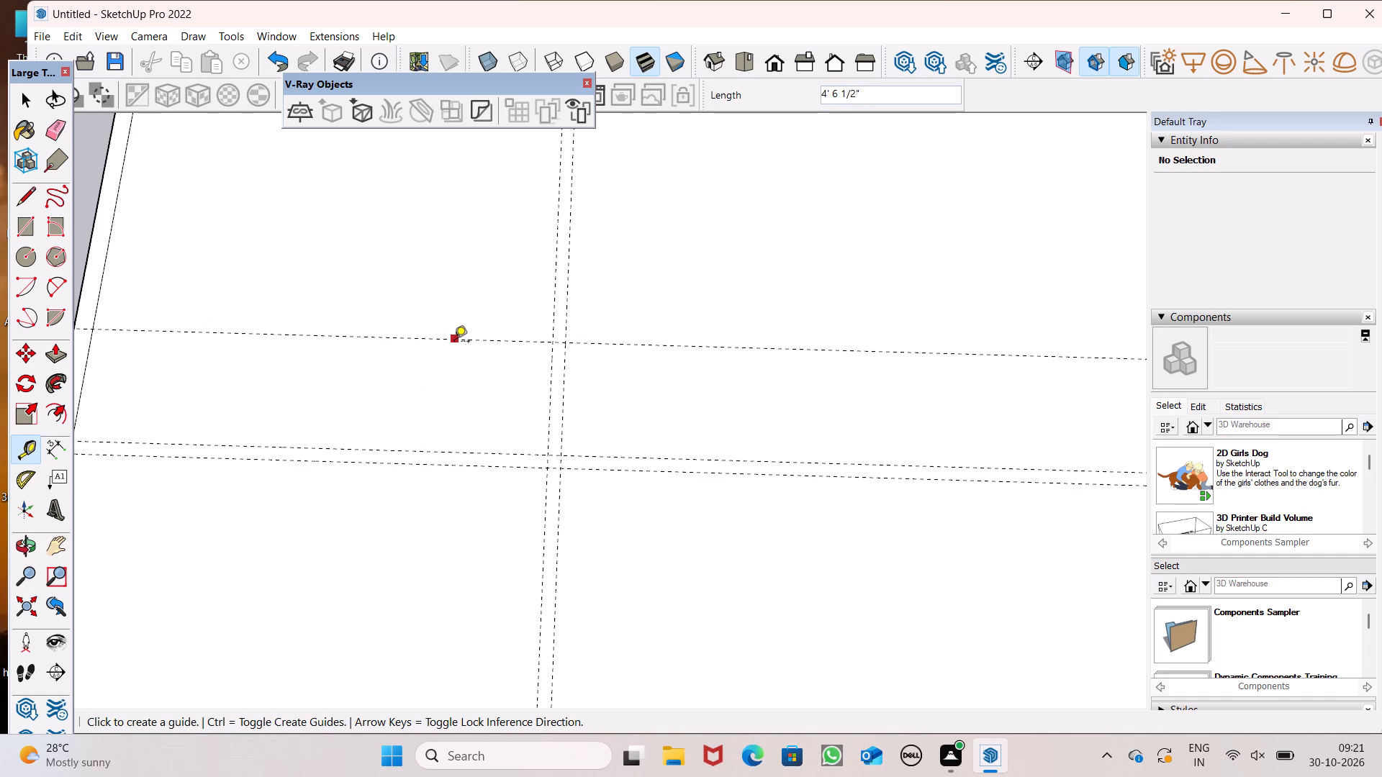
{"action": "left_click", "coordinate": [454, 342]}
{"action": "key", "text": "6"}
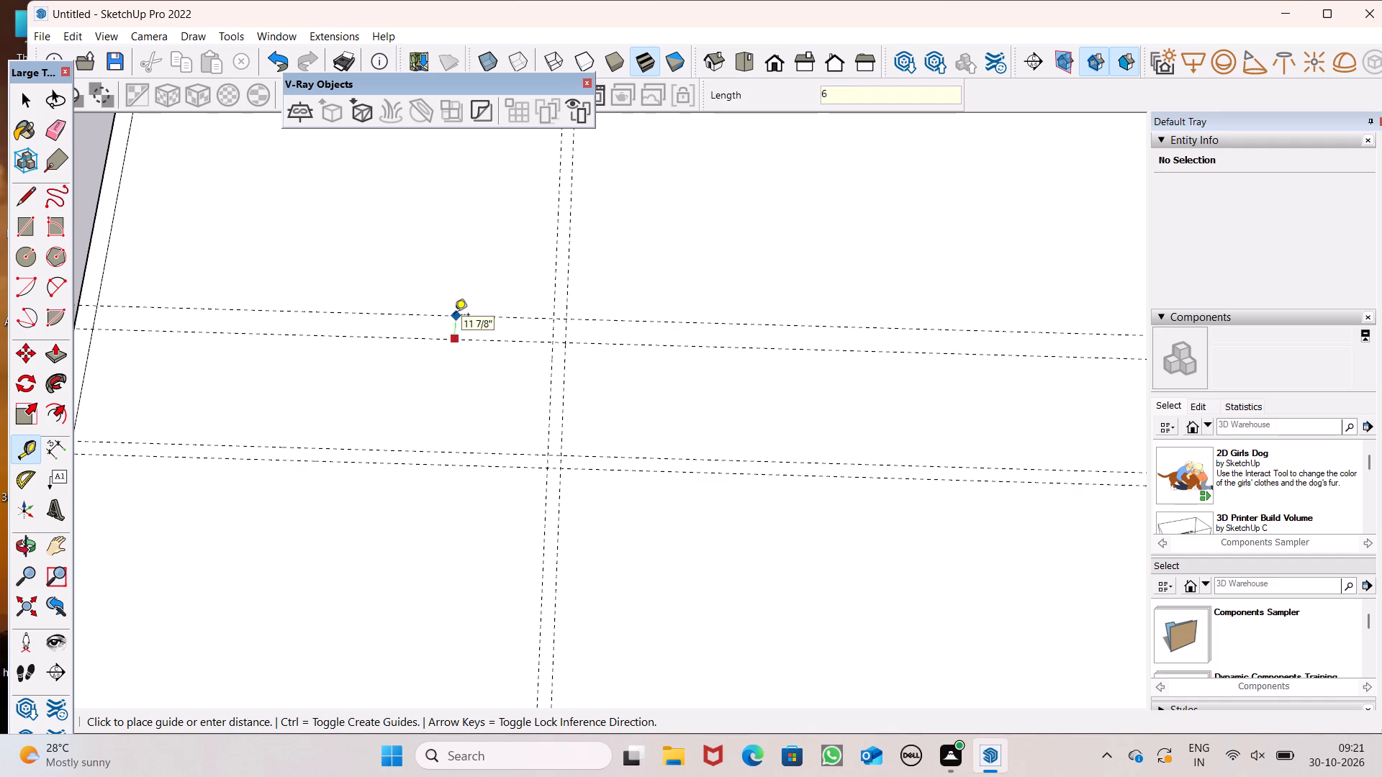
{"action": "key", "text": "shift+quotedbl"}
{"action": "key", "text": "Return"}
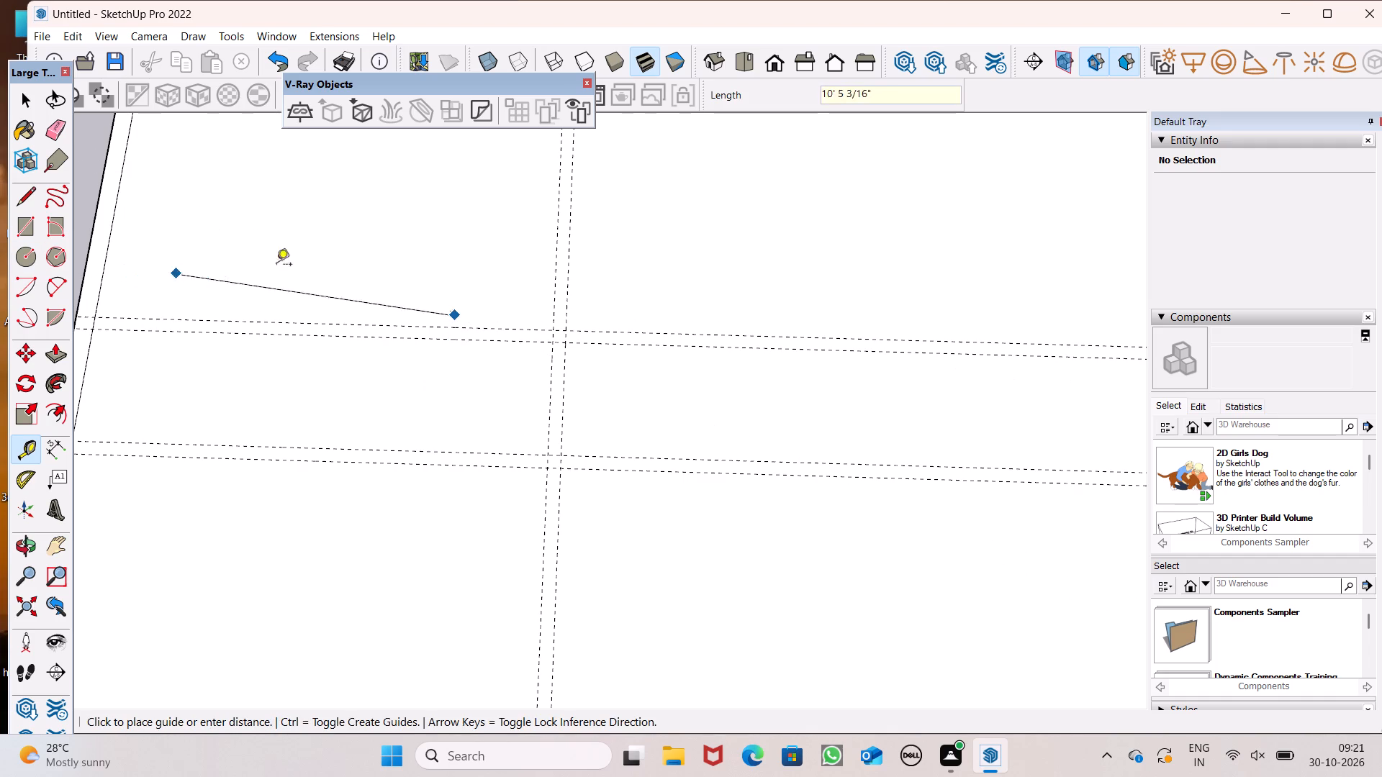
{"action": "key", "text": "space"}
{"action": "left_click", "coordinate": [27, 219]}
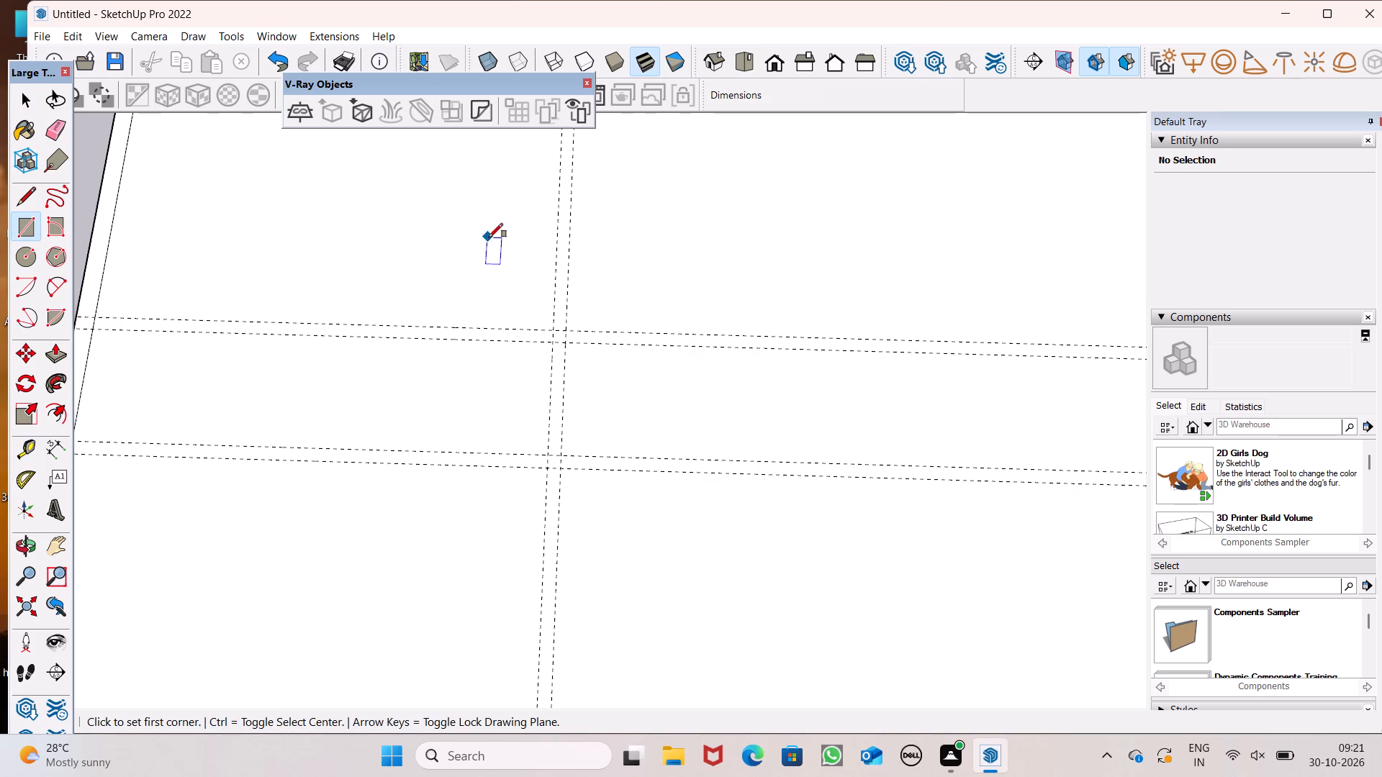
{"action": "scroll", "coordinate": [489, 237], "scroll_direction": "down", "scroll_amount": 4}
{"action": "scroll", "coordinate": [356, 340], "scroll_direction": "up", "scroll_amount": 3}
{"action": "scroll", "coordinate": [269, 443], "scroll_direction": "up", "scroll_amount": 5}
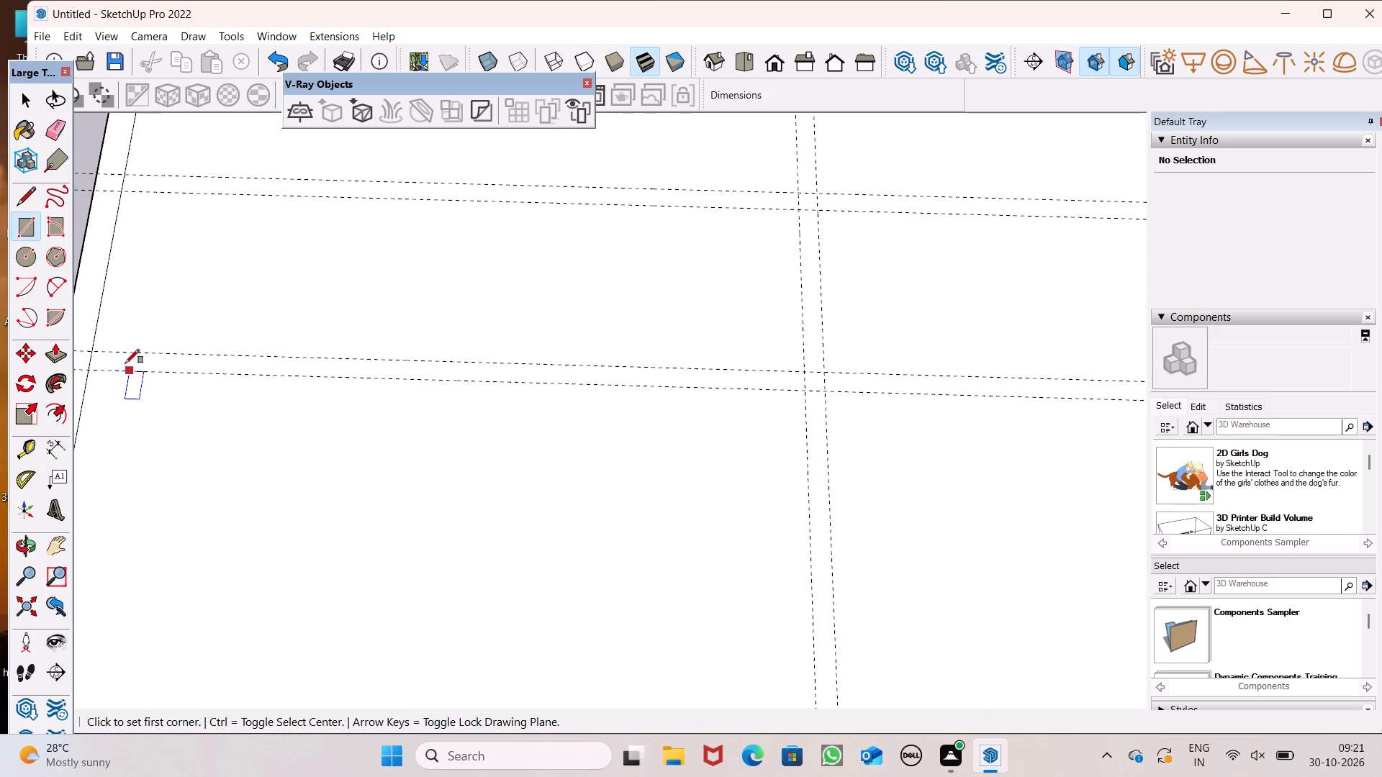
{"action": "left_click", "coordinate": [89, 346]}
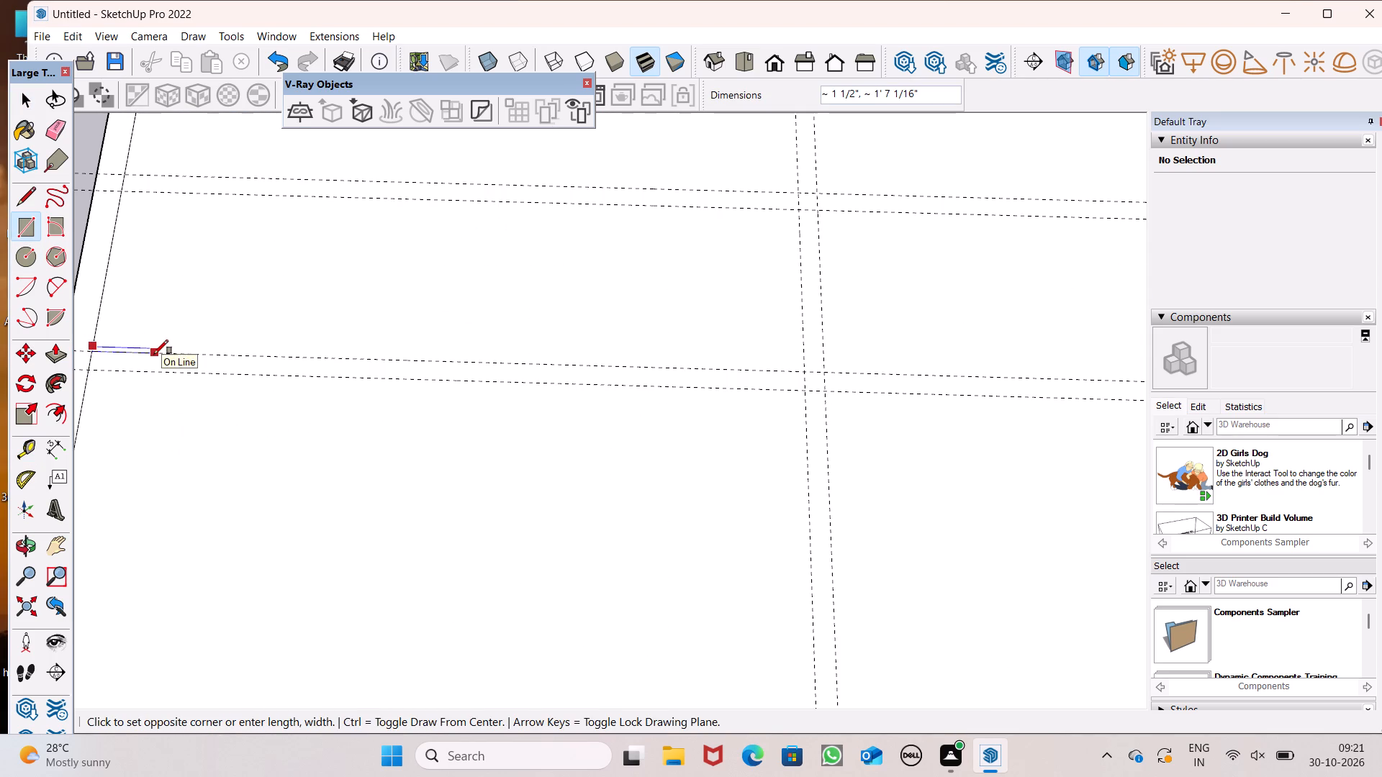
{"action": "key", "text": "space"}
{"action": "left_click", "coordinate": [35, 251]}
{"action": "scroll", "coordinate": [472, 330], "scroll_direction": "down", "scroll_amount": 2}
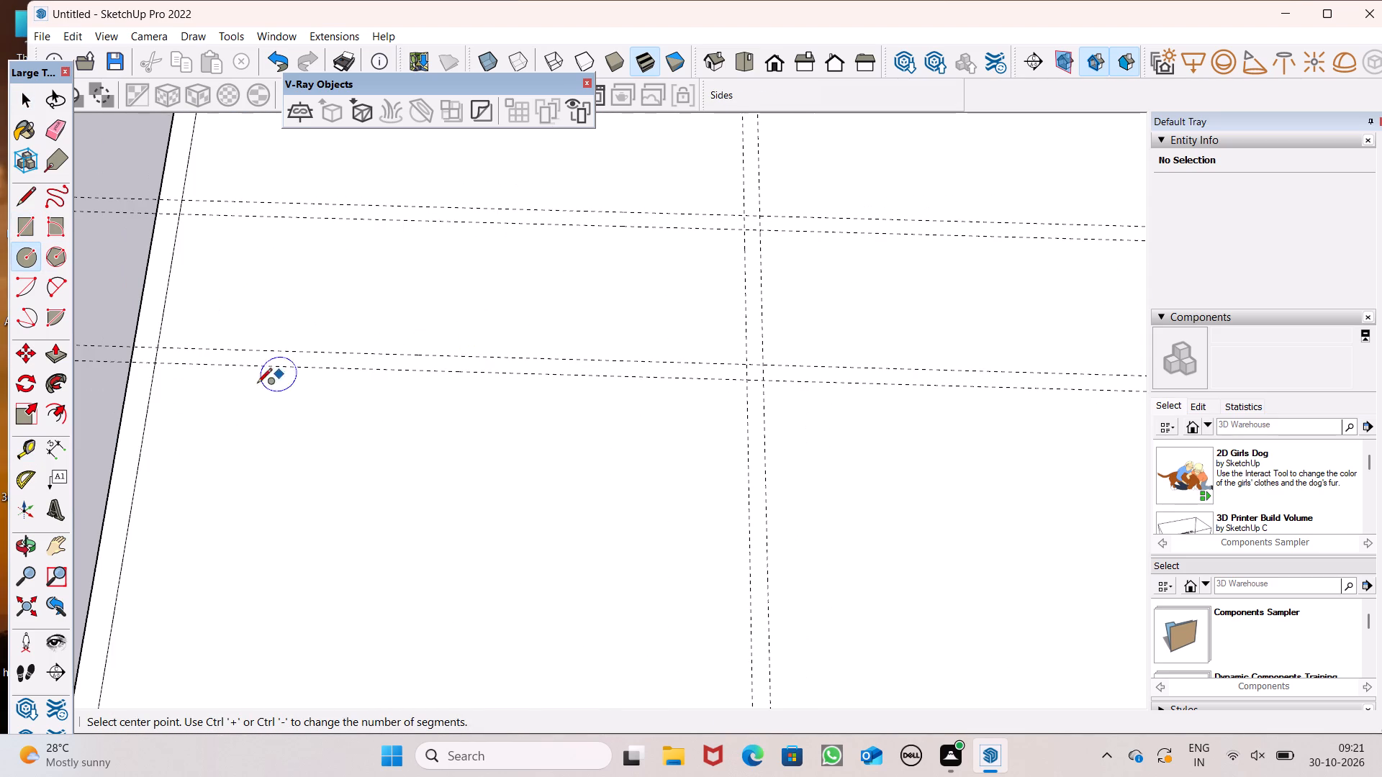
Draw a 6" wide partition rectangle between the front horizontal guides, from the left inner wall line to the farther vertical guide.
{"action": "left_click", "coordinate": [14, 222]}
{"action": "scroll", "coordinate": [139, 342], "scroll_direction": "up", "scroll_amount": 3}
{"action": "scroll", "coordinate": [144, 349], "scroll_direction": "down", "scroll_amount": 1}
{"action": "scroll", "coordinate": [148, 351], "scroll_direction": "up", "scroll_amount": 1}
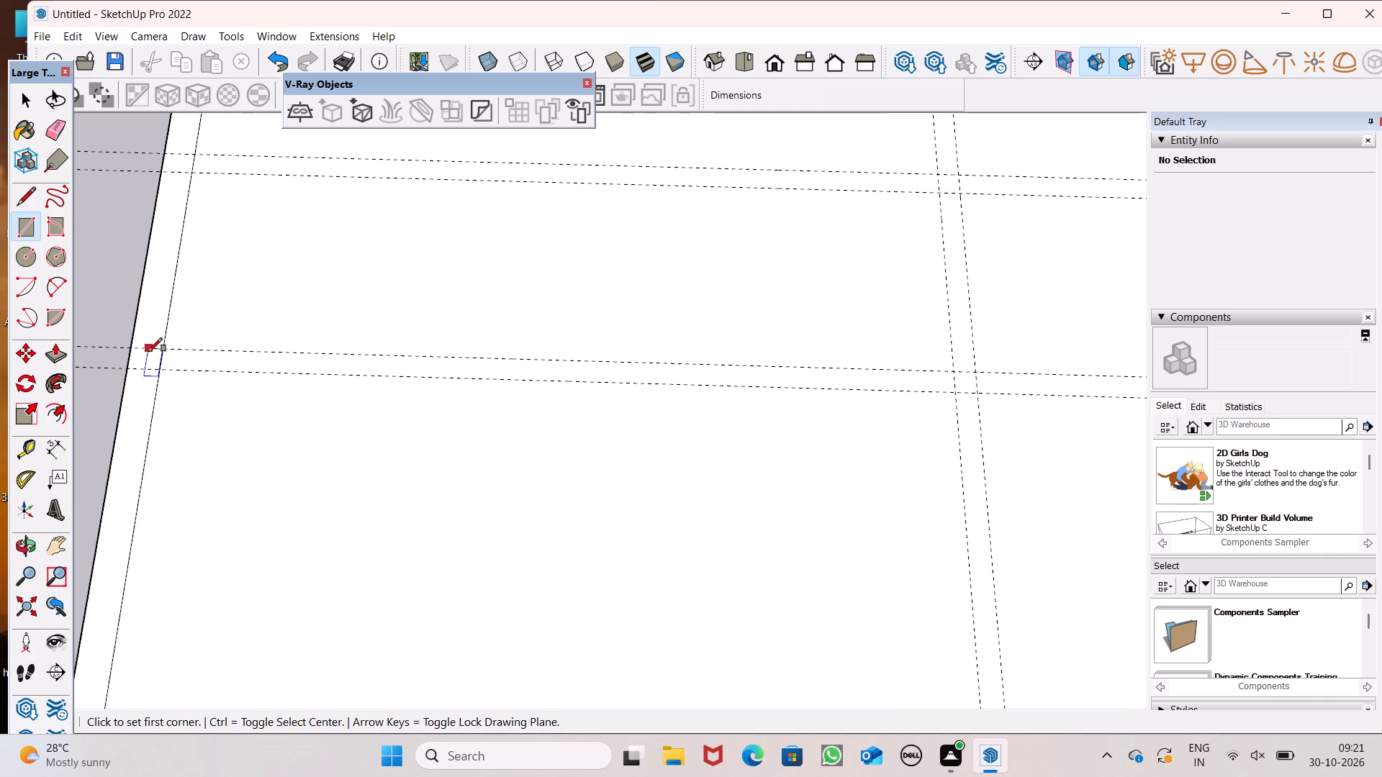
{"action": "left_click", "coordinate": [161, 352]}
{"action": "scroll", "coordinate": [214, 393], "scroll_direction": "down", "scroll_amount": 7}
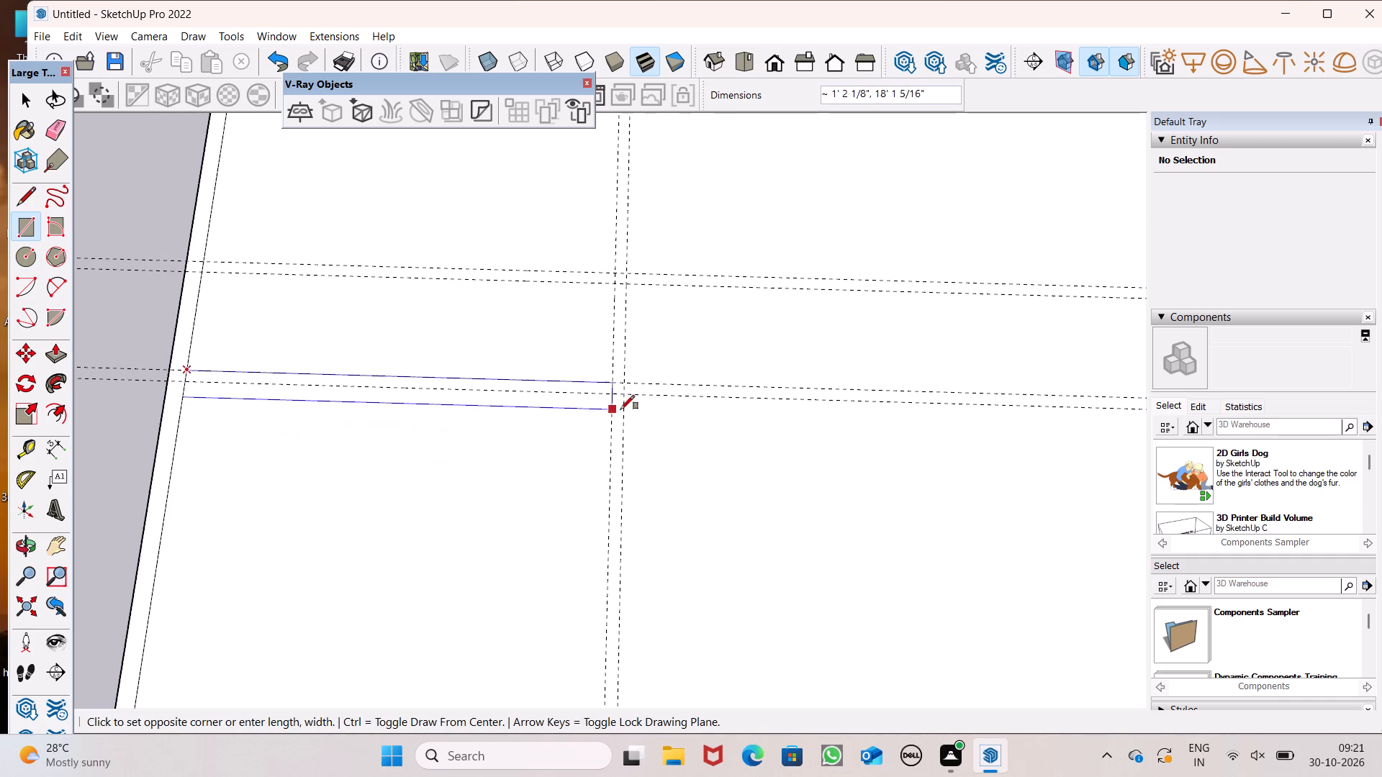
{"action": "scroll", "coordinate": [644, 400], "scroll_direction": "up", "scroll_amount": 7}
{"action": "scroll", "coordinate": [572, 386], "scroll_direction": "up", "scroll_amount": 8}
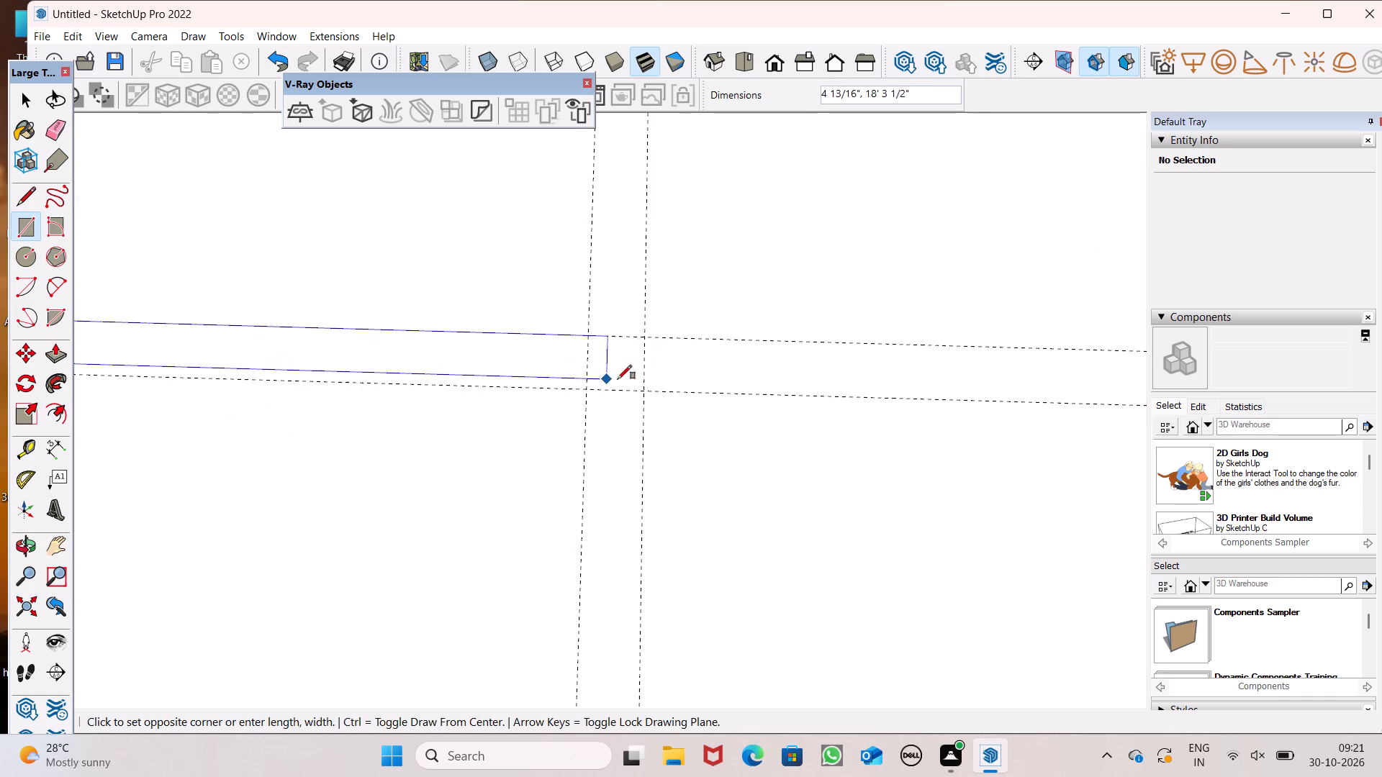
{"action": "left_click", "coordinate": [645, 394]}
Draw a partition rectangle about 25' 5" by 6" between the rear horizontal guides, from the nearer vertical guide to the right inner wall line.
{"action": "scroll", "coordinate": [486, 388], "scroll_direction": "down", "scroll_amount": 3}
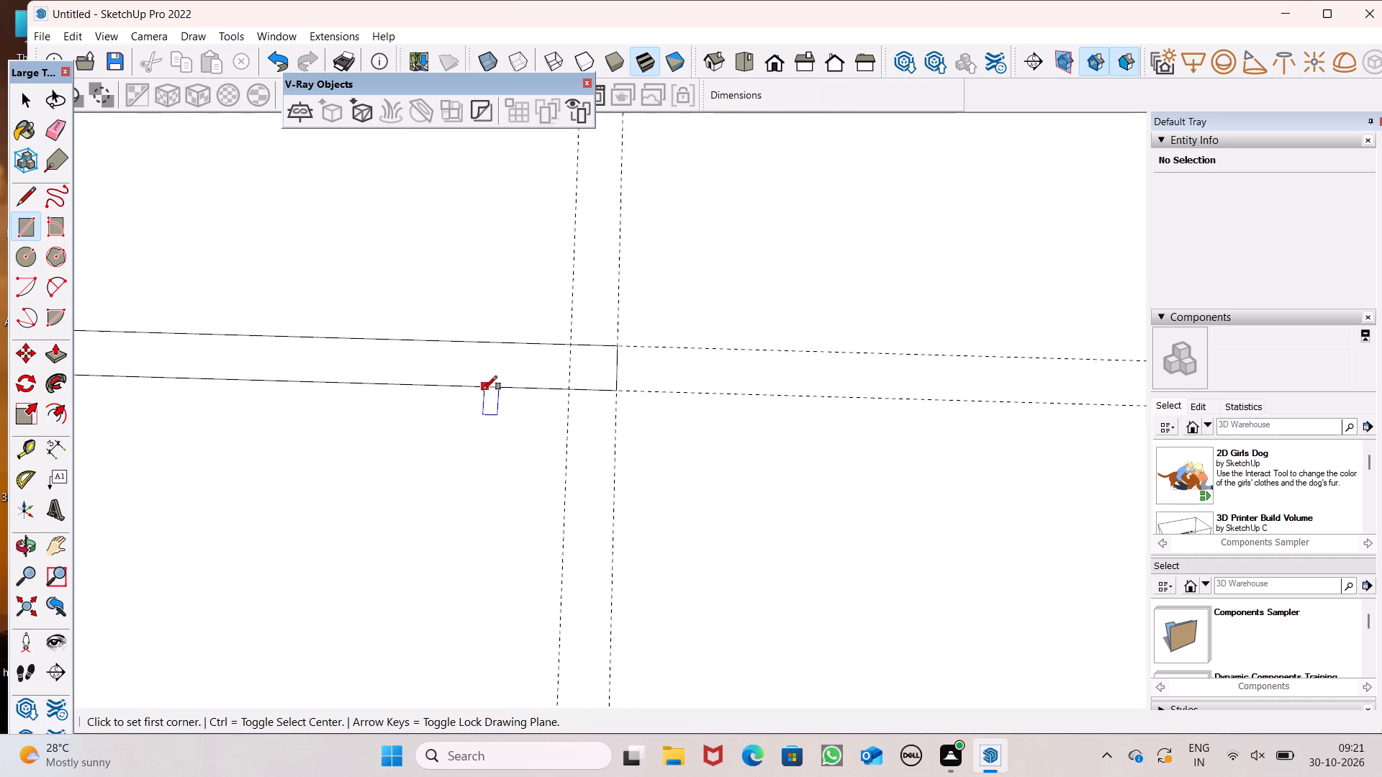
{"action": "scroll", "coordinate": [483, 390], "scroll_direction": "down", "scroll_amount": 3}
{"action": "scroll", "coordinate": [465, 456], "scroll_direction": "down", "scroll_amount": 10}
{"action": "scroll", "coordinate": [536, 378], "scroll_direction": "up", "scroll_amount": 6}
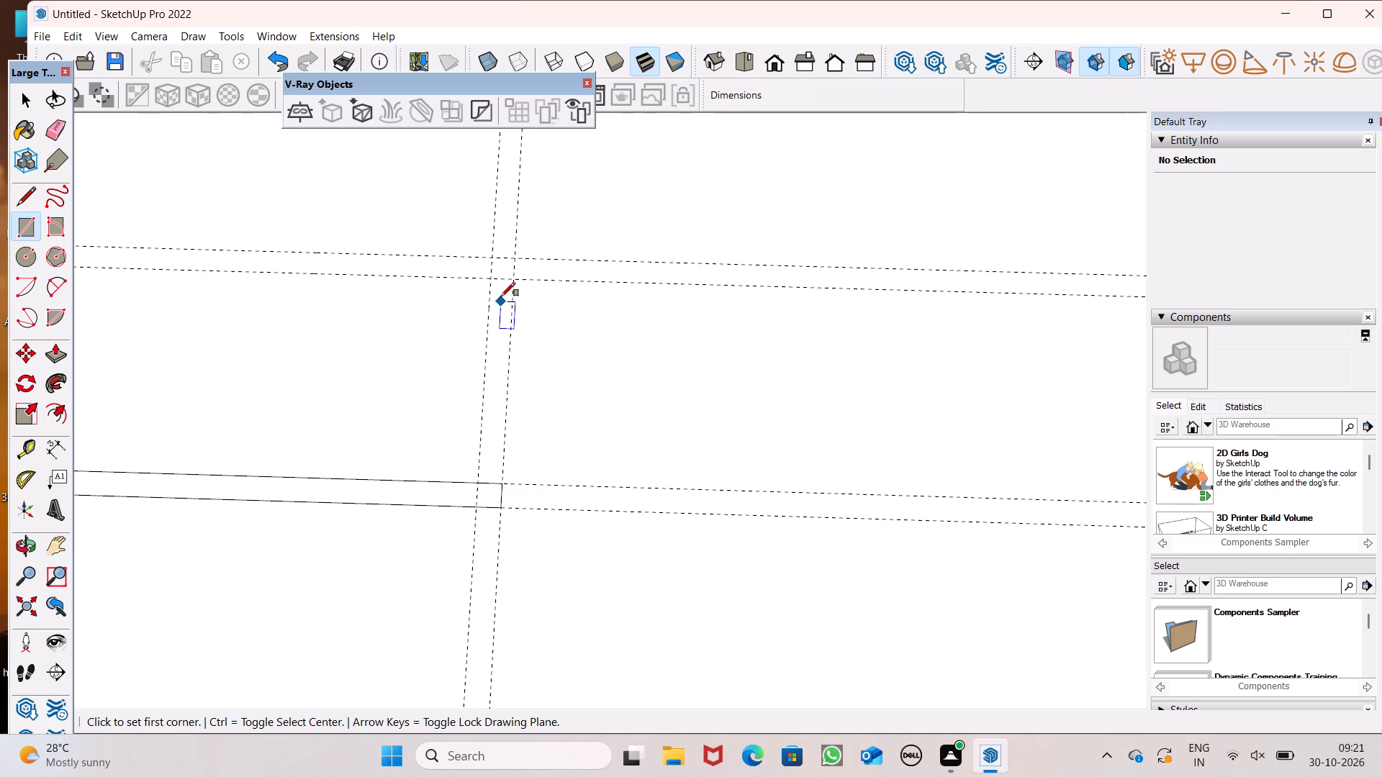
{"action": "scroll", "coordinate": [497, 285], "scroll_direction": "up", "scroll_amount": 6}
{"action": "left_click", "coordinate": [487, 235]}
{"action": "scroll", "coordinate": [407, 394], "scroll_direction": "down", "scroll_amount": 2}
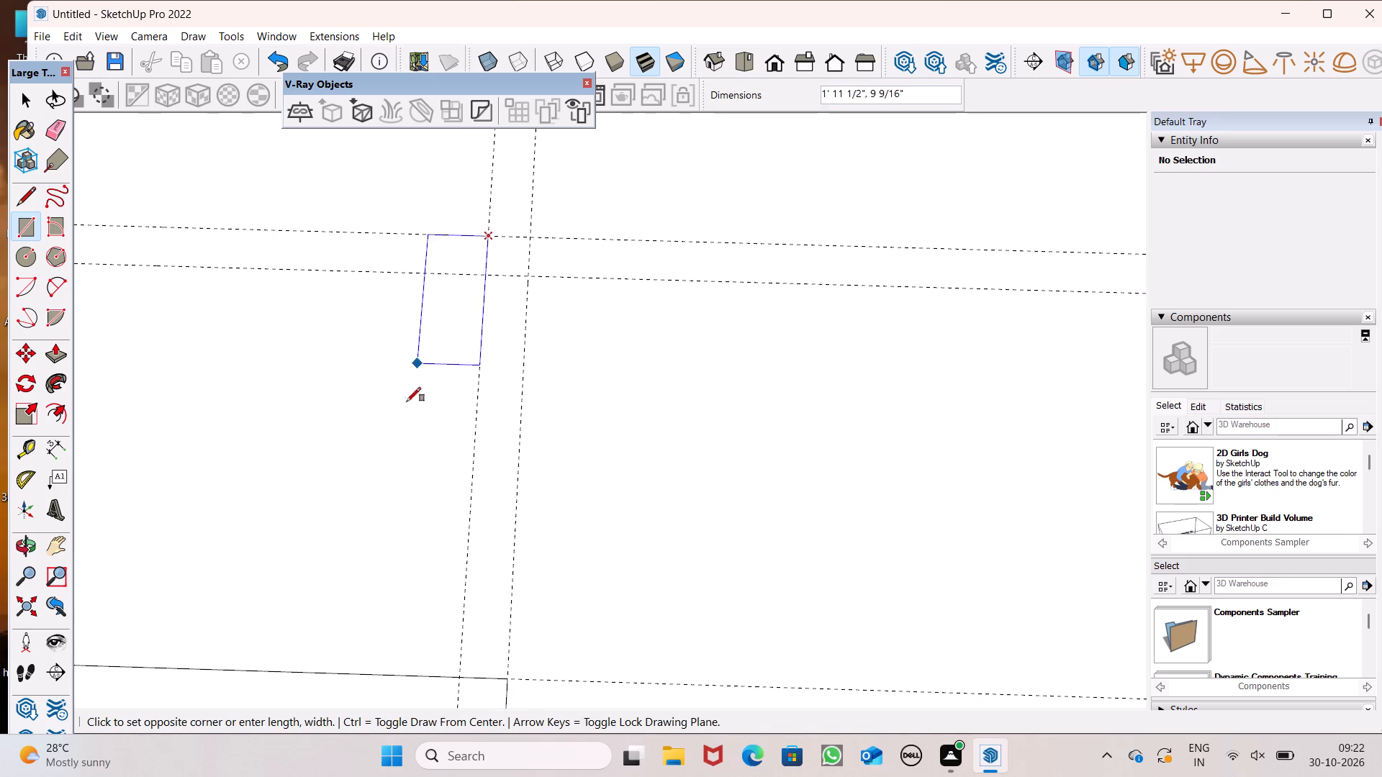
{"action": "scroll", "coordinate": [407, 401], "scroll_direction": "down", "scroll_amount": 10}
{"action": "scroll", "coordinate": [548, 390], "scroll_direction": "down", "scroll_amount": 4}
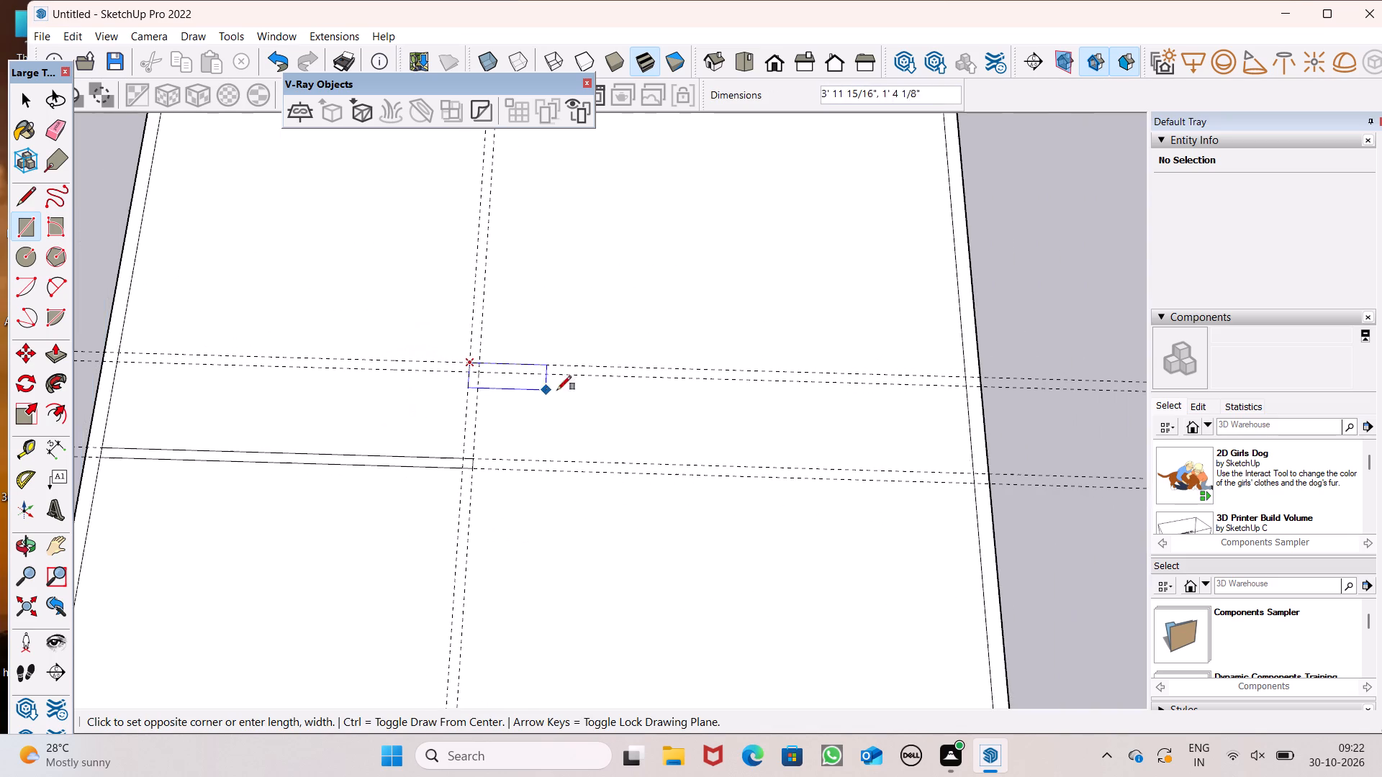
{"action": "scroll", "coordinate": [763, 368], "scroll_direction": "up", "scroll_amount": 7}
{"action": "scroll", "coordinate": [822, 368], "scroll_direction": "down", "scroll_amount": 2}
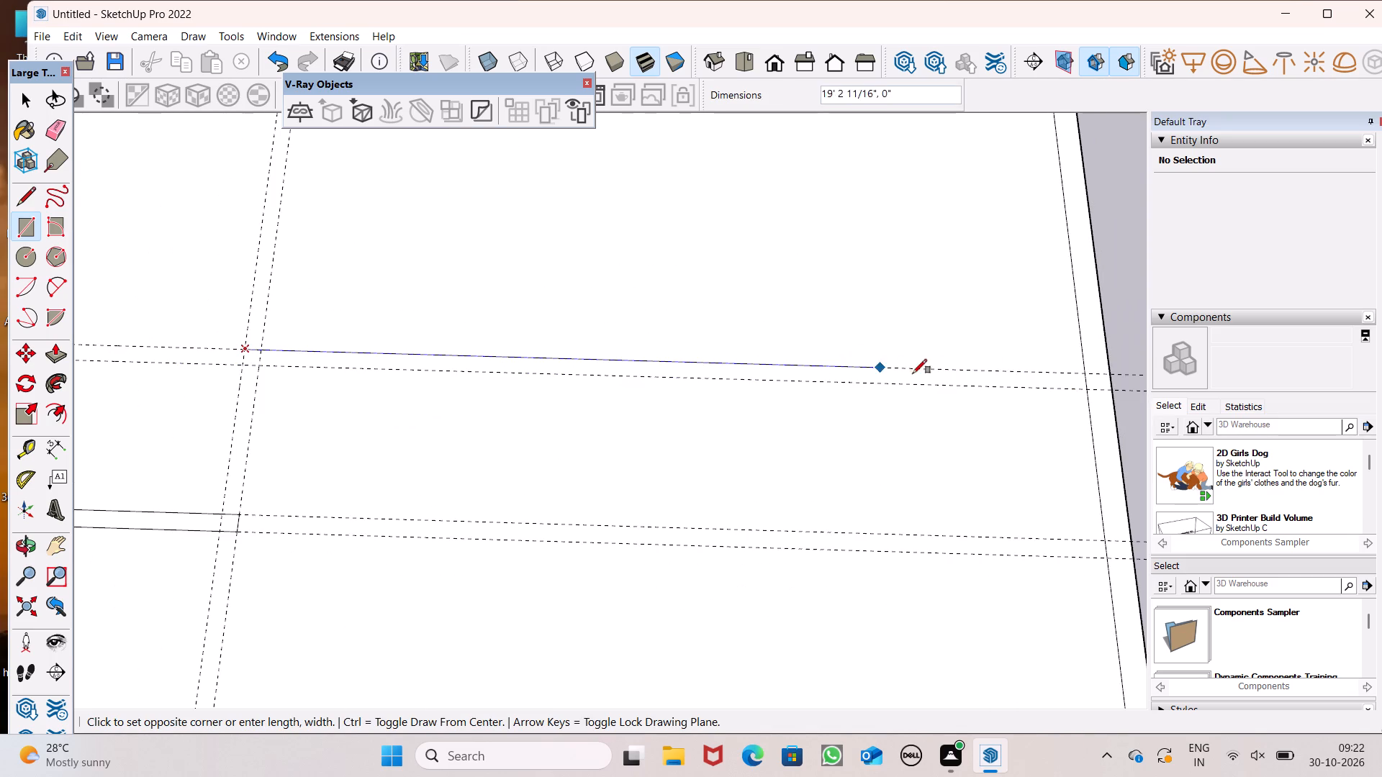
{"action": "scroll", "coordinate": [1111, 386], "scroll_direction": "up", "scroll_amount": 11}
{"action": "left_click", "coordinate": [1080, 388]}
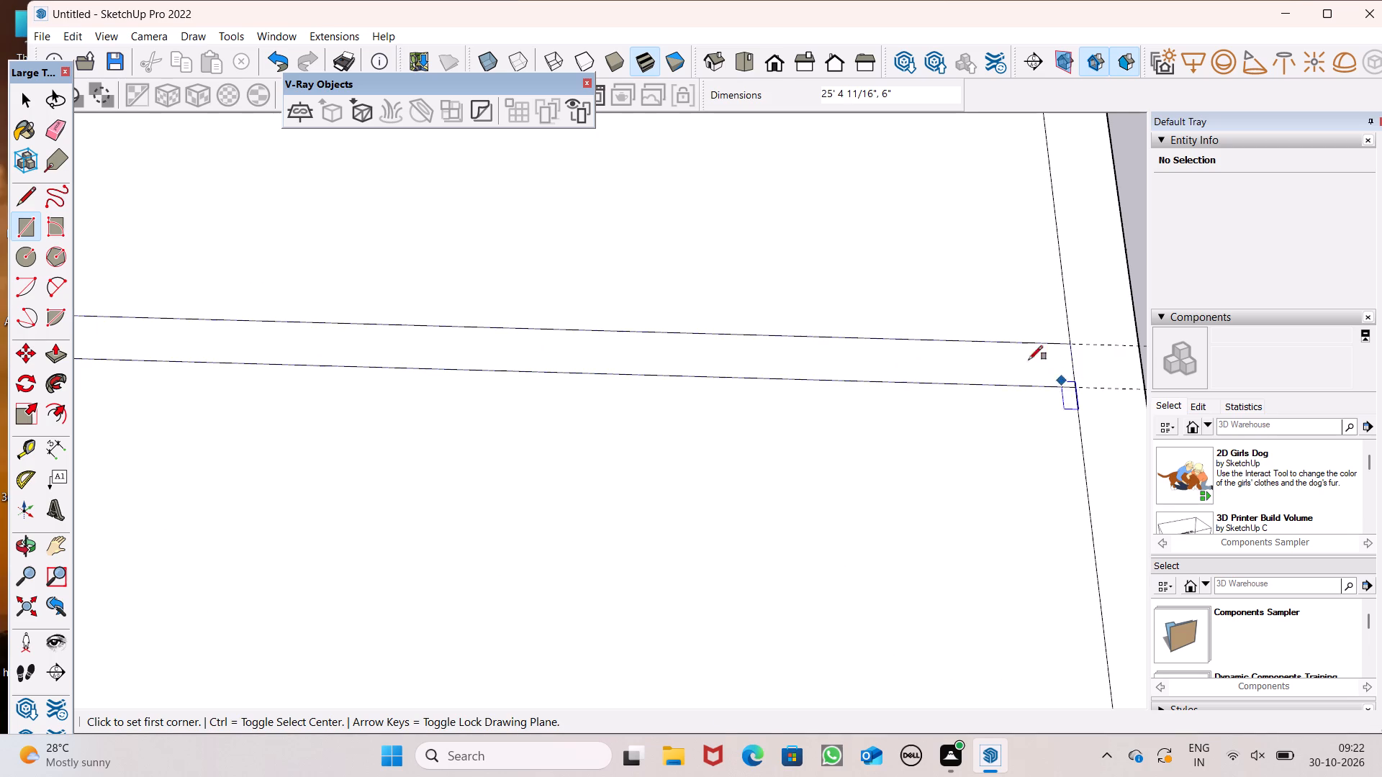
Draw a 30' 1" by 6" partition rectangle between the vertical guides, from the front partition's outer line to the rear inner wall line.
{"action": "scroll", "coordinate": [1021, 338], "scroll_direction": "down", "scroll_amount": 20}
{"action": "scroll", "coordinate": [605, 399], "scroll_direction": "up", "scroll_amount": 1}
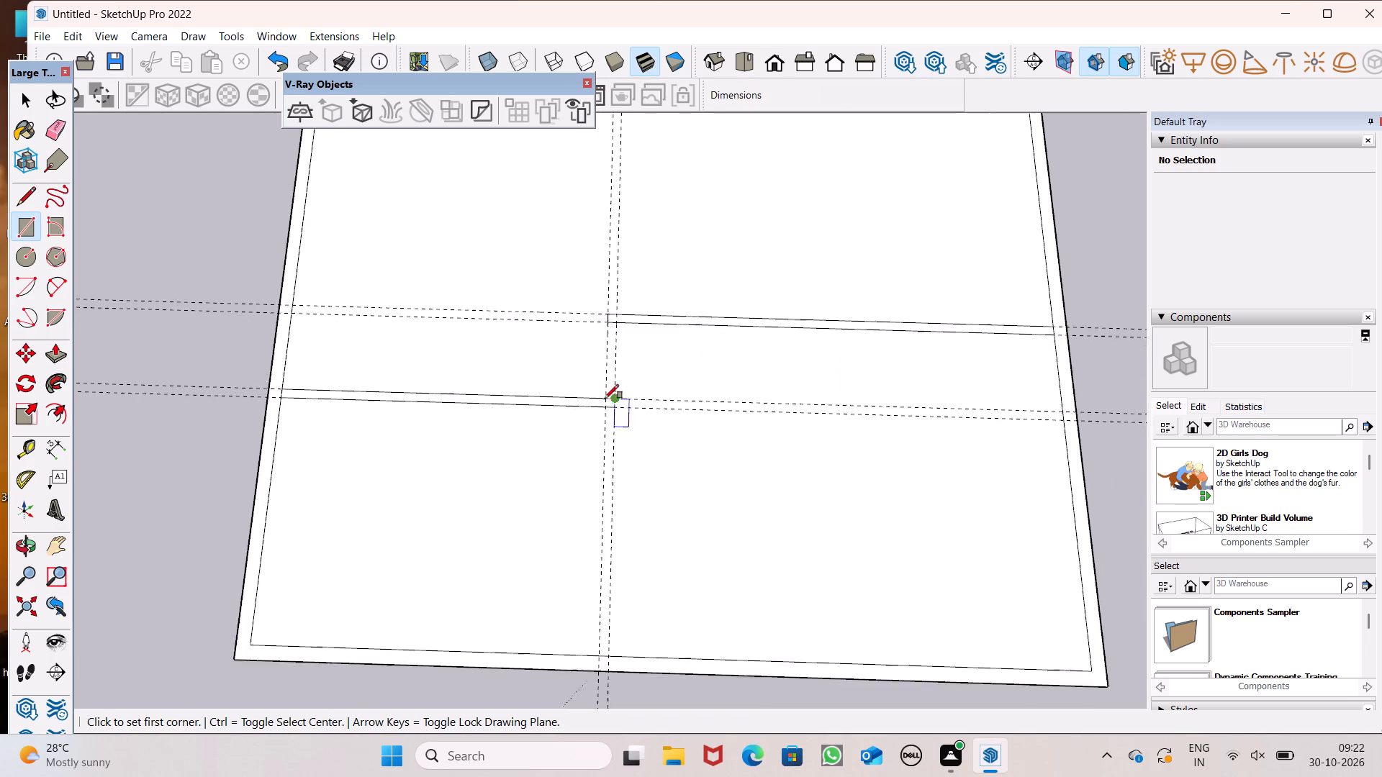
{"action": "scroll", "coordinate": [605, 399], "scroll_direction": "up", "scroll_amount": 12}
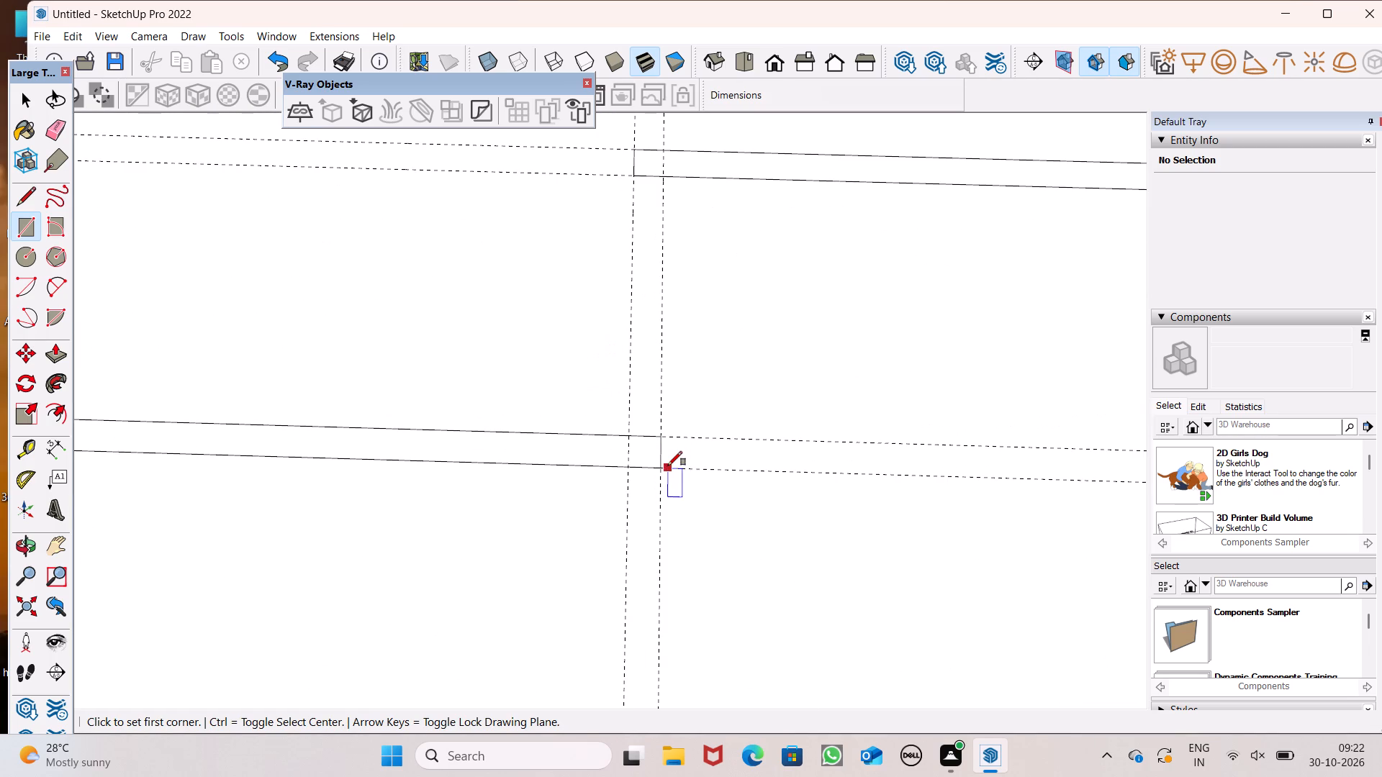
{"action": "left_click", "coordinate": [662, 465]}
{"action": "left_click", "coordinate": [632, 468]}
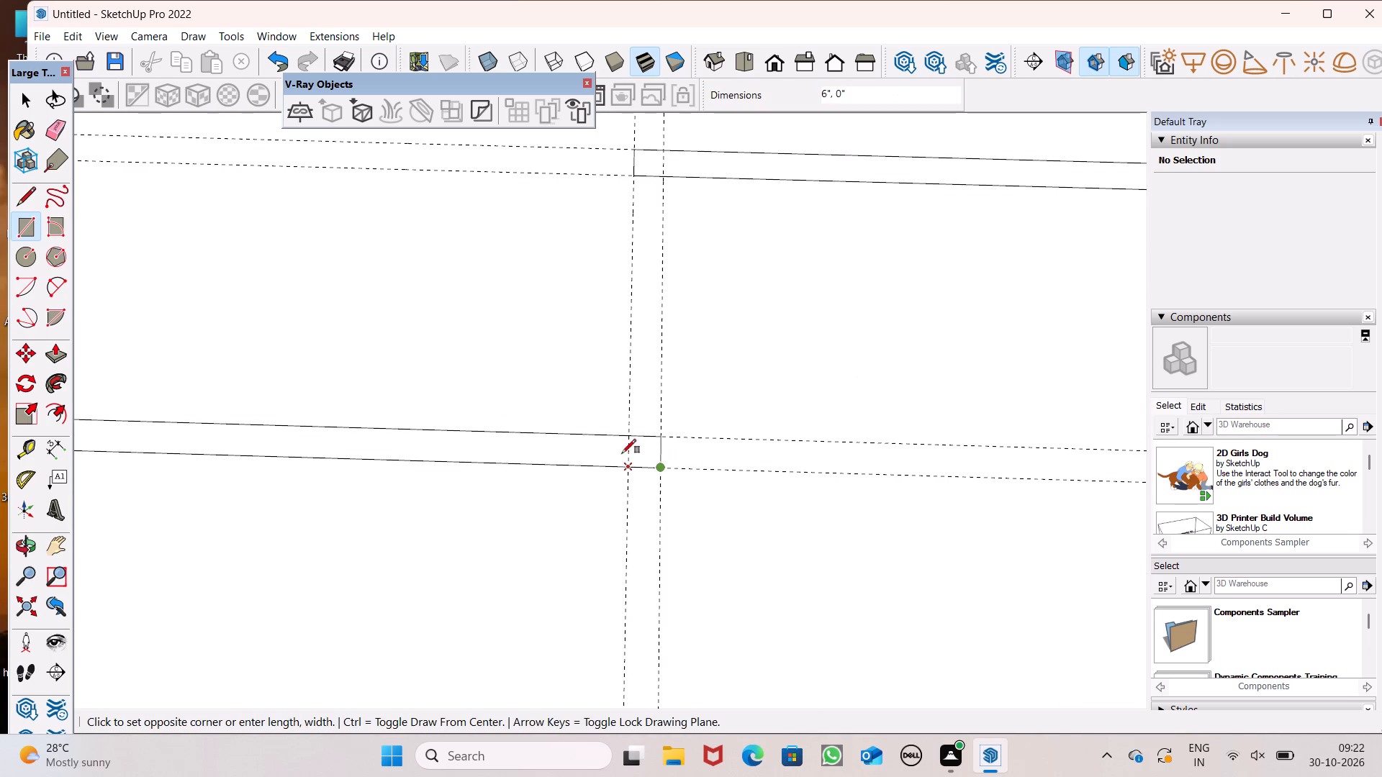
{"action": "scroll", "coordinate": [626, 436], "scroll_direction": "down", "scroll_amount": 8}
{"action": "scroll", "coordinate": [681, 594], "scroll_direction": "down", "scroll_amount": 7}
{"action": "scroll", "coordinate": [602, 540], "scroll_direction": "down", "scroll_amount": 6}
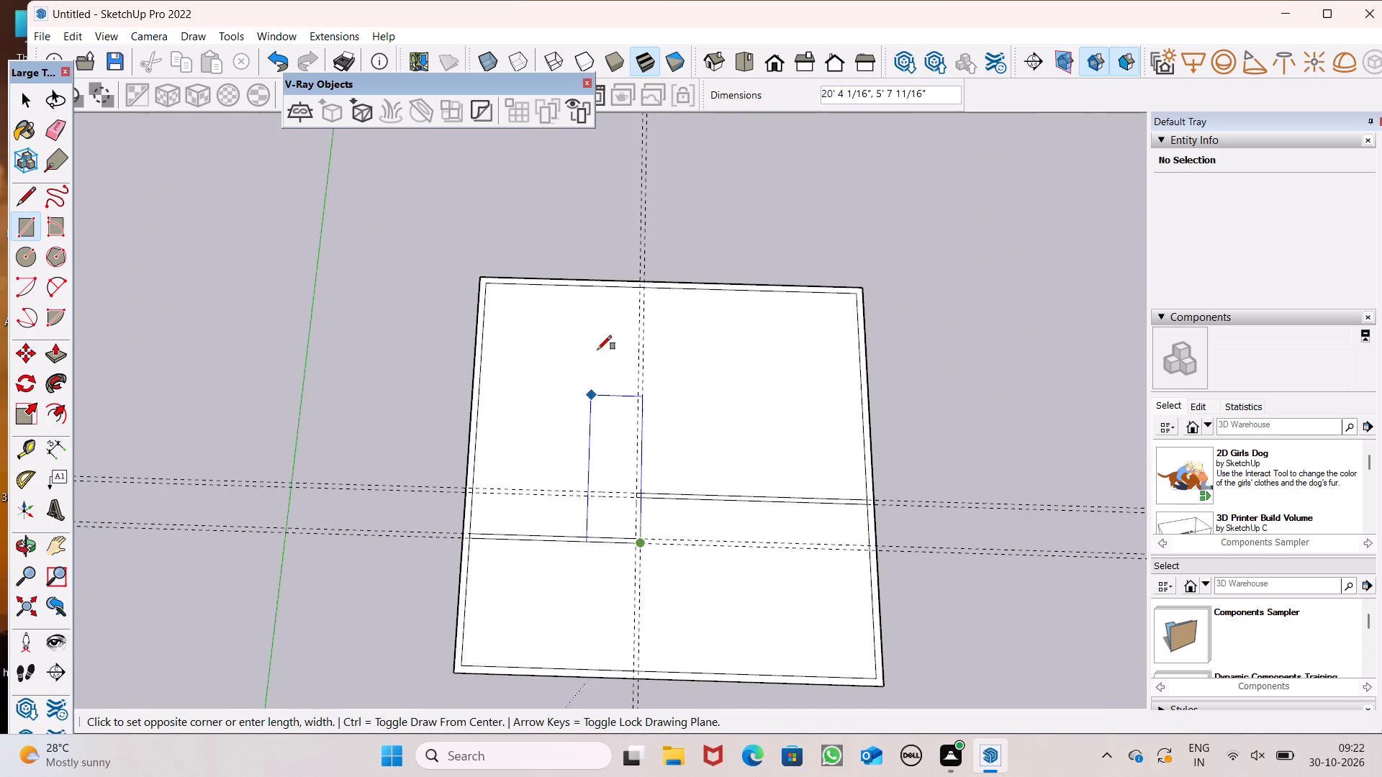
{"action": "scroll", "coordinate": [599, 348], "scroll_direction": "up", "scroll_amount": 7}
{"action": "scroll", "coordinate": [665, 248], "scroll_direction": "up", "scroll_amount": 11}
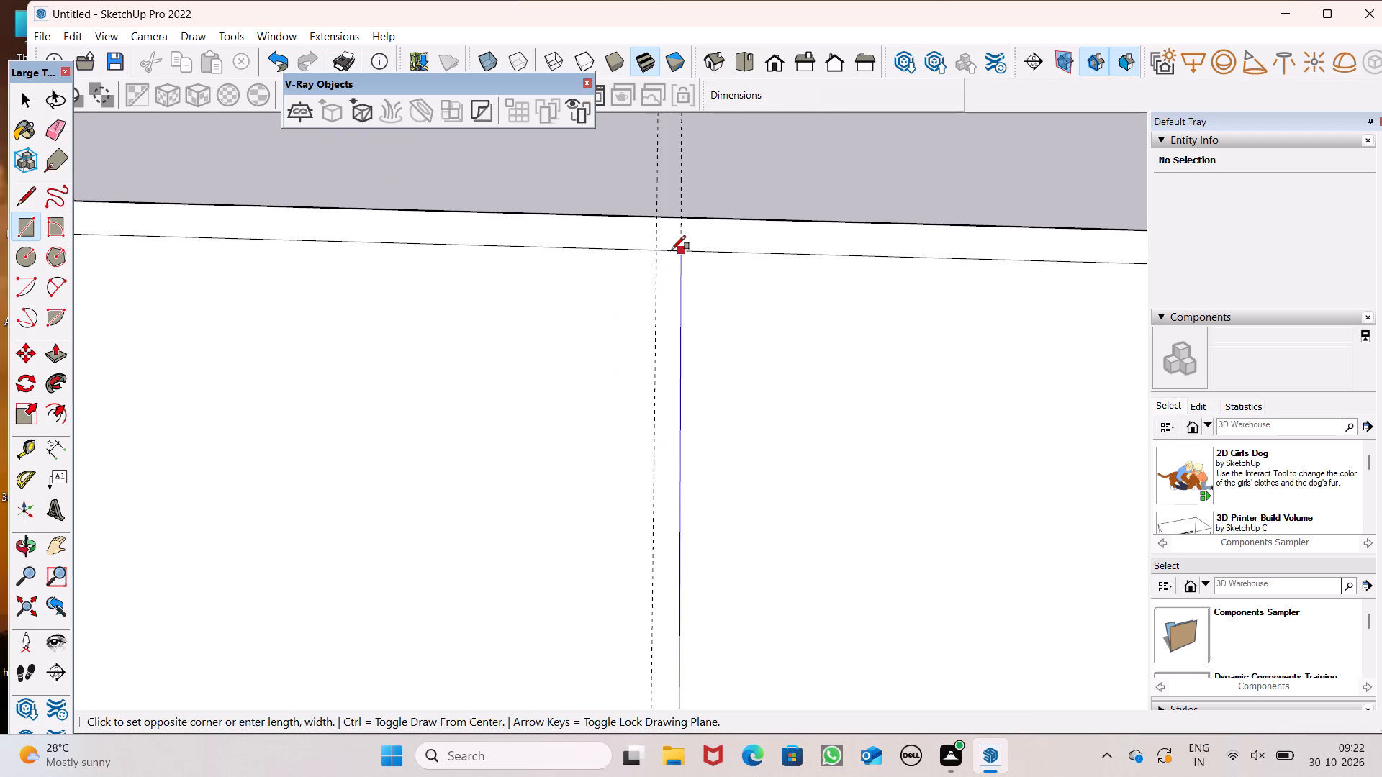
{"action": "left_click", "coordinate": [656, 254]}
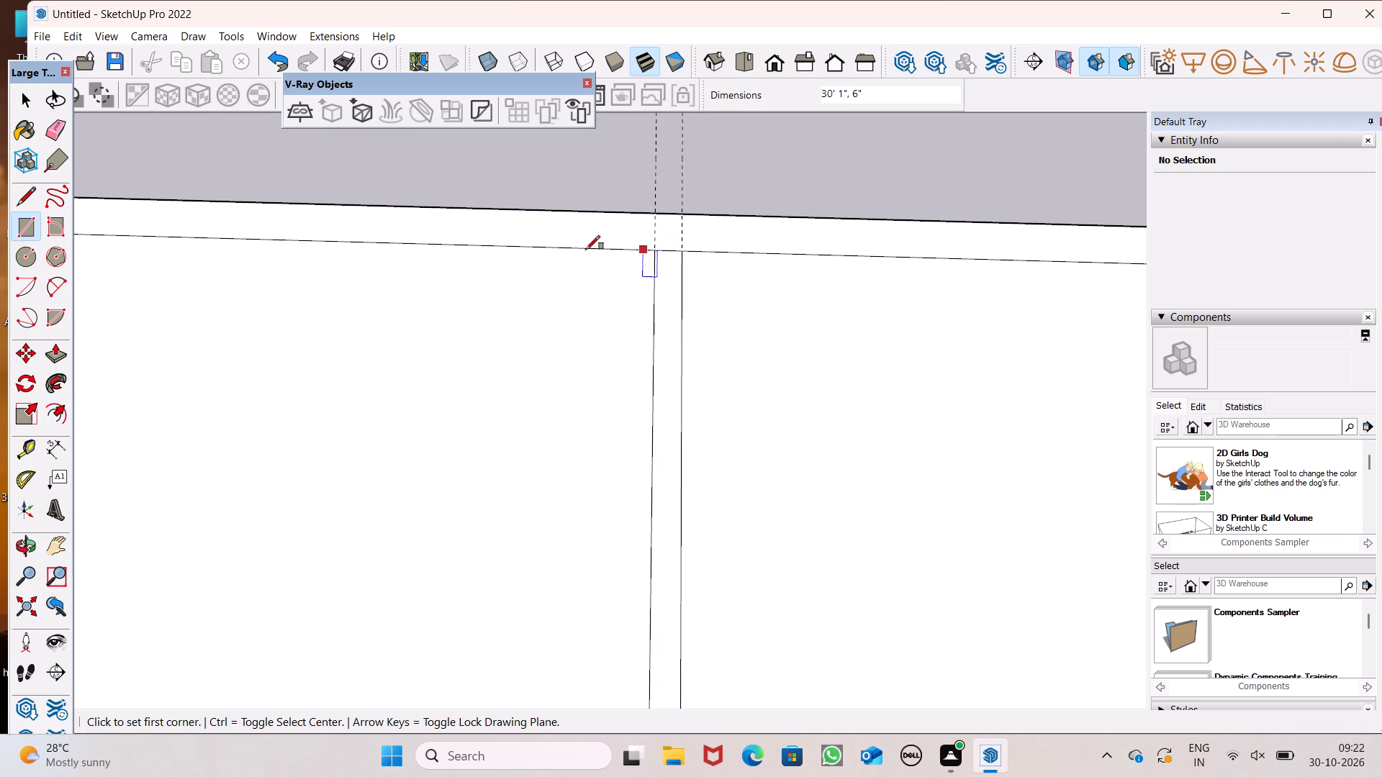
Erase both horizontal guide pairs and the vertical guide pair.
{"action": "scroll", "coordinate": [546, 218], "scroll_direction": "down", "scroll_amount": 7}
{"action": "scroll", "coordinate": [739, 183], "scroll_direction": "down", "scroll_amount": 7}
{"action": "scroll", "coordinate": [394, 191], "scroll_direction": "down", "scroll_amount": 4}
{"action": "scroll", "coordinate": [590, 233], "scroll_direction": "down", "scroll_amount": 5}
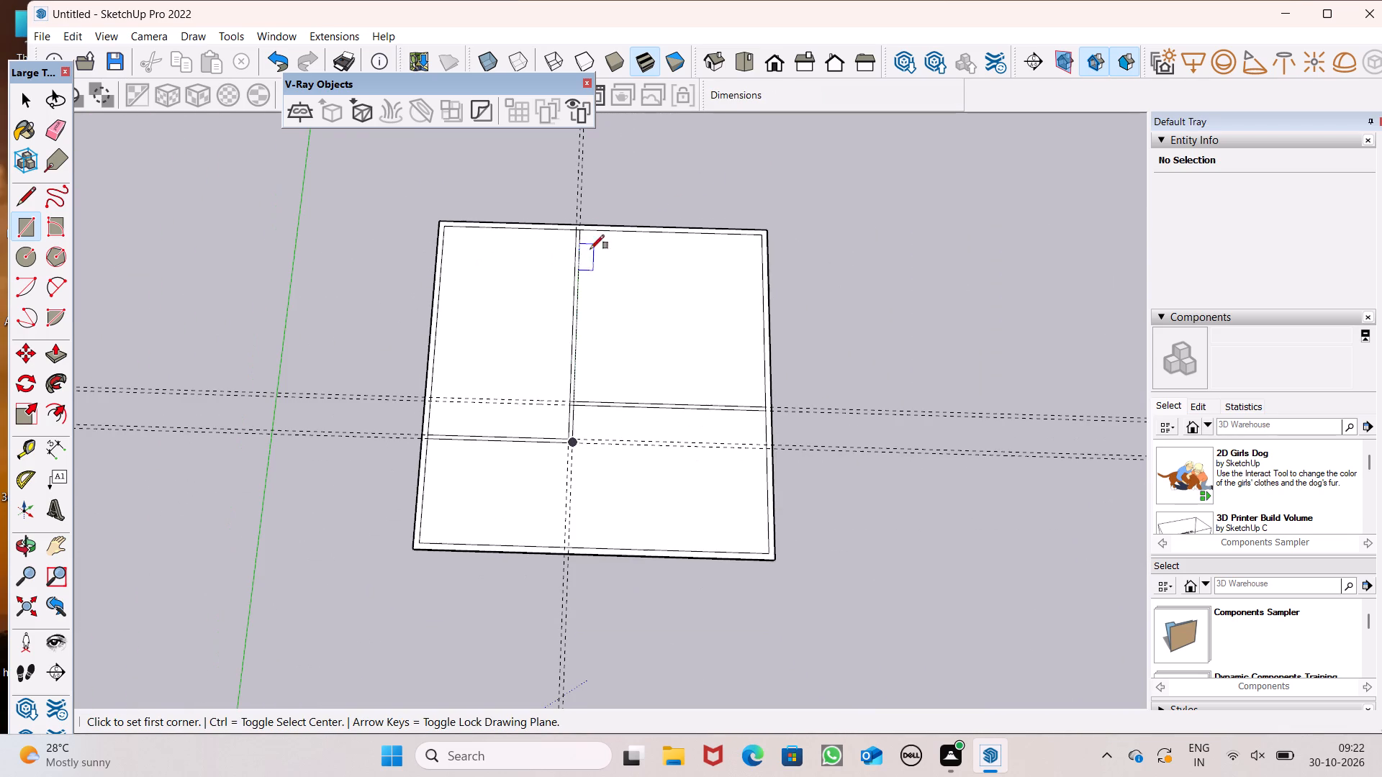
{"action": "scroll", "coordinate": [474, 412], "scroll_direction": "up", "scroll_amount": 4}
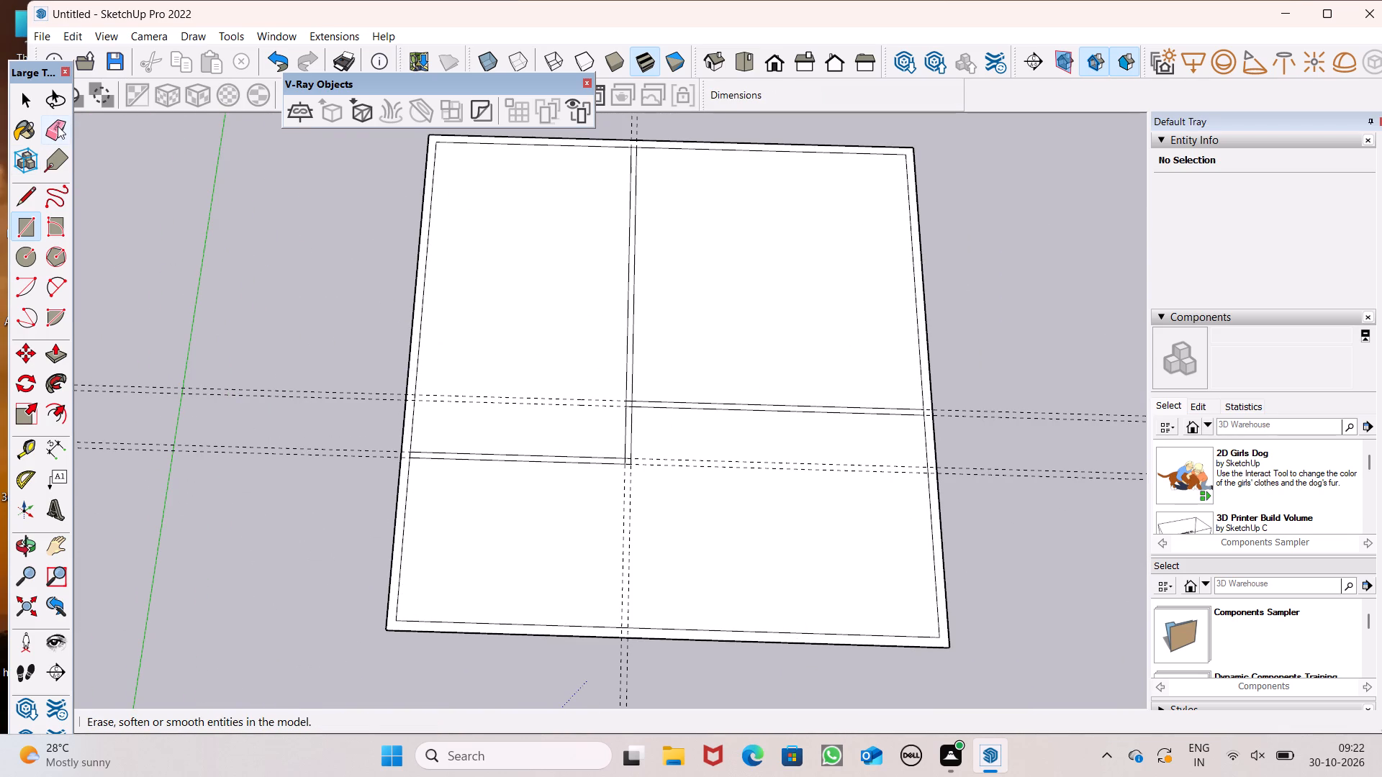
{"action": "left_click", "coordinate": [58, 126]}
{"action": "left_click_drag", "start_coordinate": [233, 355], "coordinate": [257, 482]}
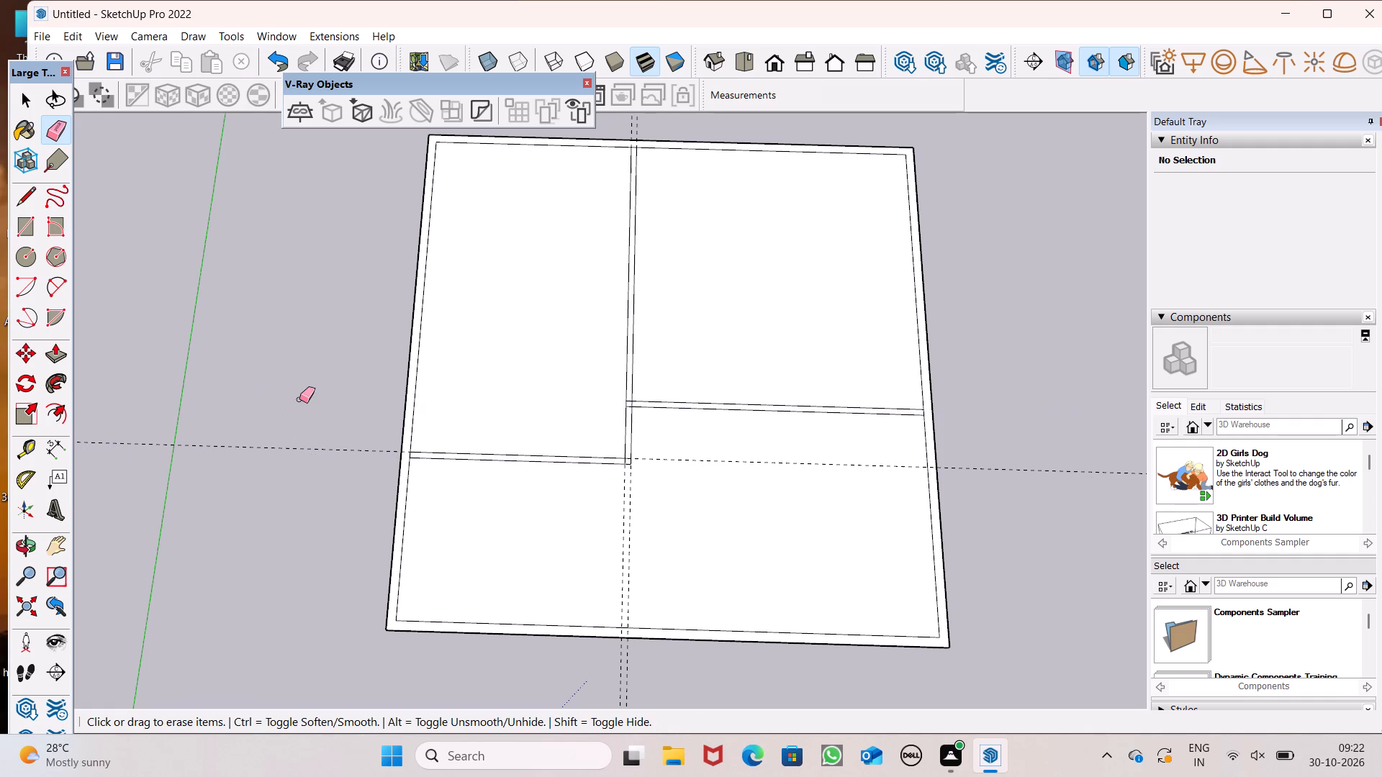
{"action": "left_click_drag", "start_coordinate": [299, 407], "coordinate": [300, 463]}
{"action": "scroll", "coordinate": [349, 499], "scroll_direction": "down", "scroll_amount": 2}
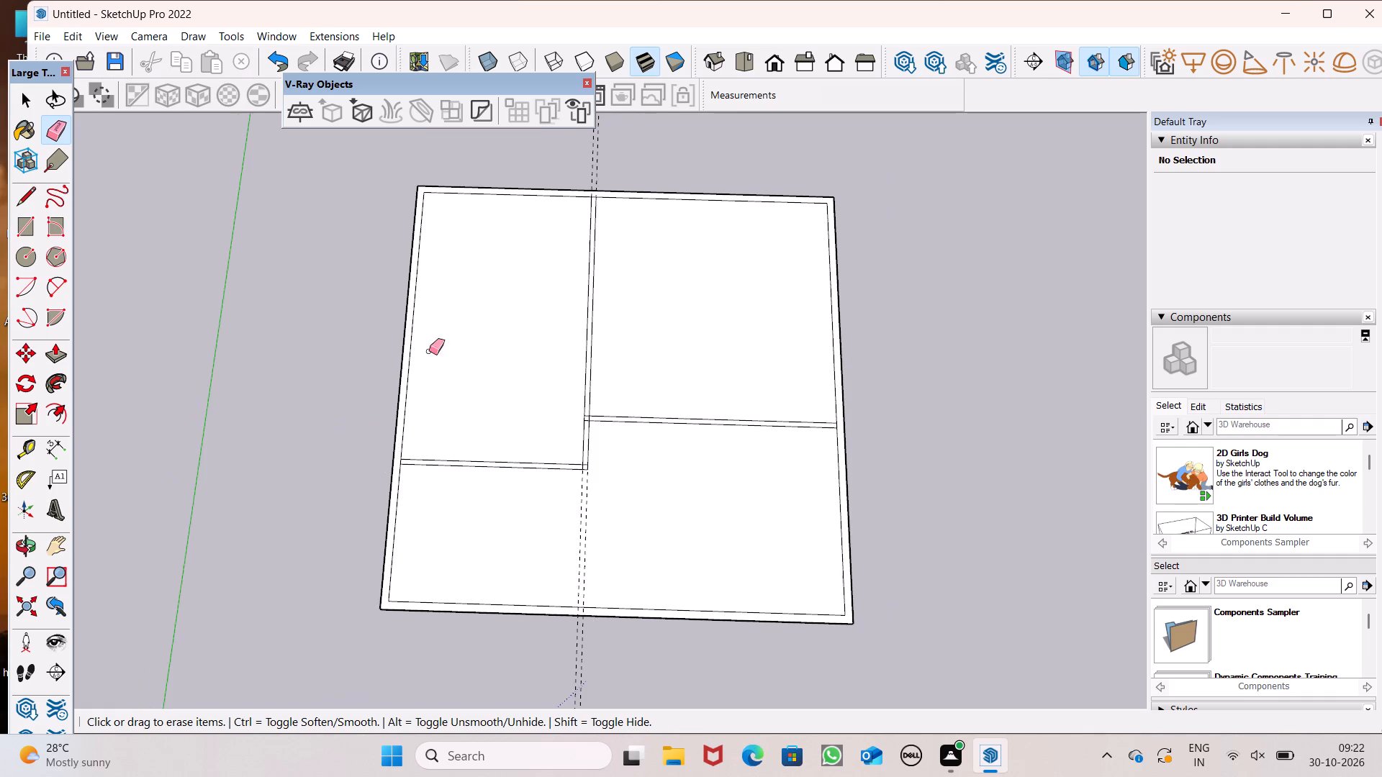
{"action": "scroll", "coordinate": [546, 204], "scroll_direction": "up", "scroll_amount": 4}
{"action": "left_click_drag", "start_coordinate": [621, 155], "coordinate": [590, 164]}
Erase the overlapping line segments where the long partition meets the right-hand partition and at its corner with the left-hand partition.
{"action": "scroll", "coordinate": [623, 160], "scroll_direction": "down", "scroll_amount": 3}
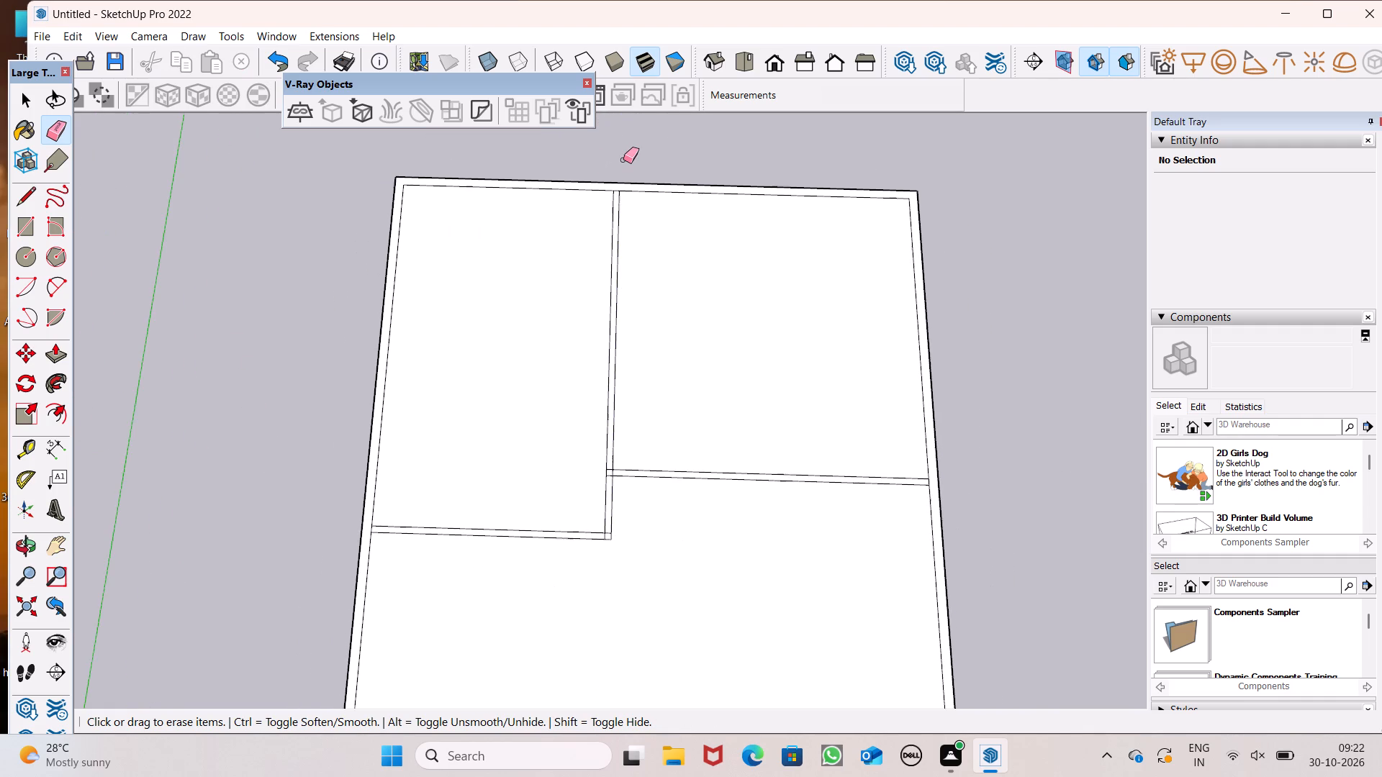
{"action": "scroll", "coordinate": [705, 485], "scroll_direction": "up", "scroll_amount": 6}
{"action": "scroll", "coordinate": [558, 497], "scroll_direction": "up", "scroll_amount": 7}
{"action": "scroll", "coordinate": [525, 430], "scroll_direction": "up", "scroll_amount": 6}
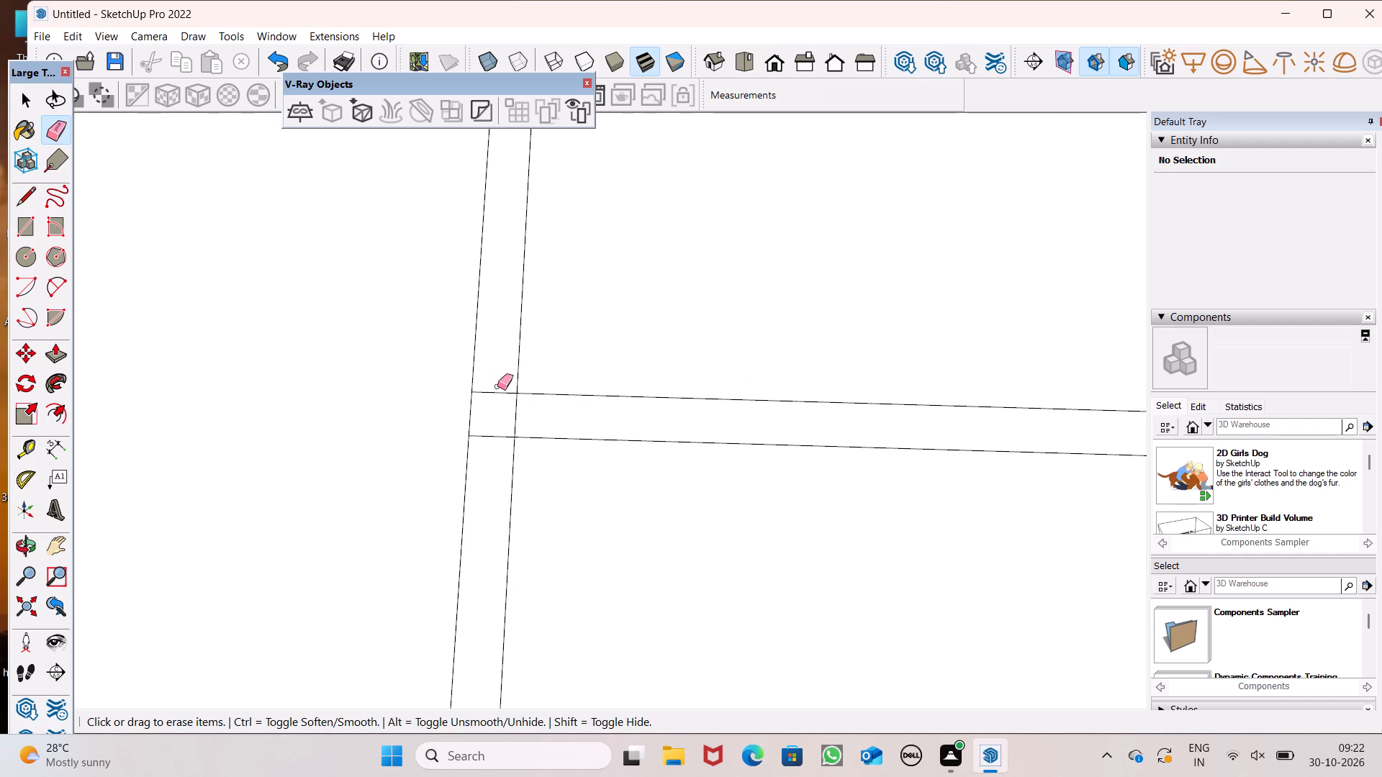
{"action": "left_click_drag", "start_coordinate": [497, 384], "coordinate": [492, 445]}
{"action": "scroll", "coordinate": [469, 376], "scroll_direction": "down", "scroll_amount": 4}
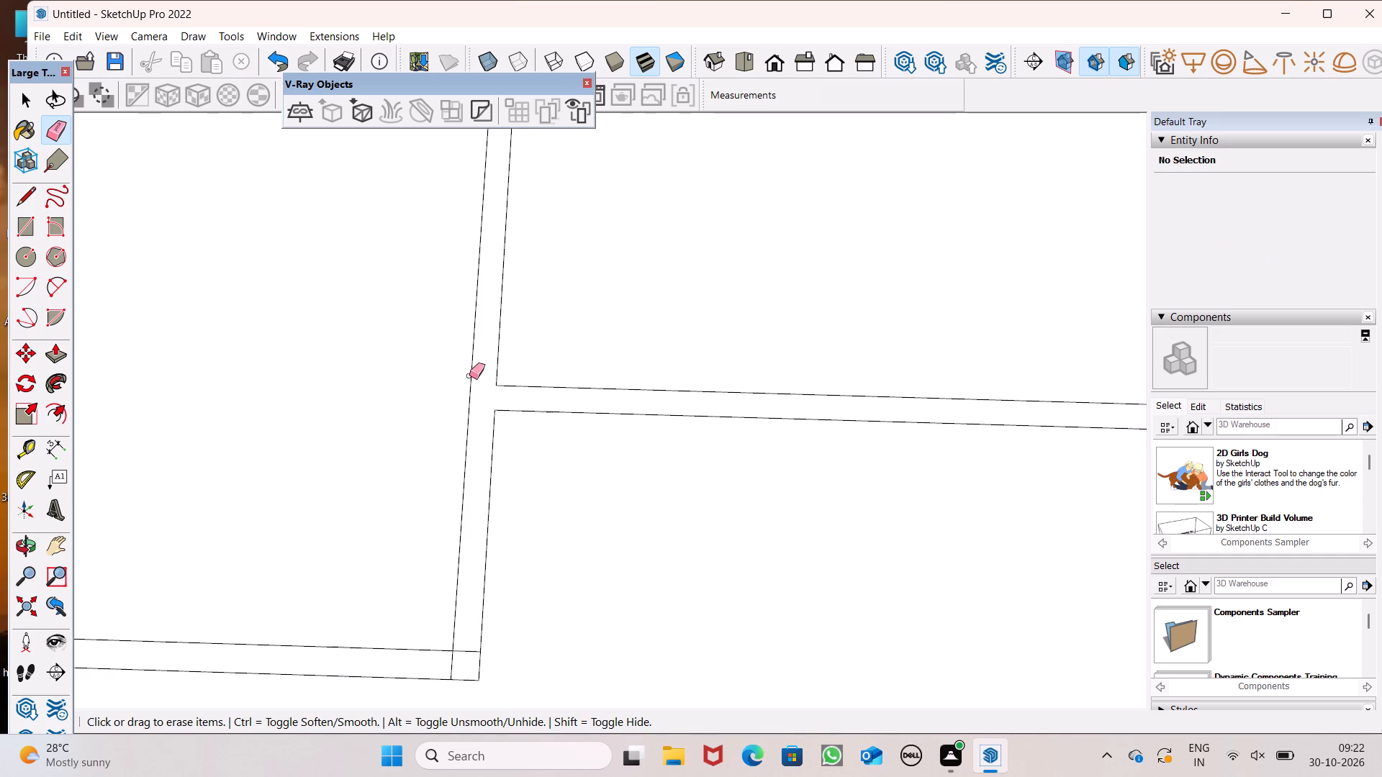
{"action": "scroll", "coordinate": [469, 376], "scroll_direction": "down", "scroll_amount": 8}
{"action": "scroll", "coordinate": [277, 436], "scroll_direction": "down", "scroll_amount": 5}
{"action": "scroll", "coordinate": [322, 535], "scroll_direction": "up", "scroll_amount": 7}
{"action": "scroll", "coordinate": [403, 471], "scroll_direction": "up", "scroll_amount": 4}
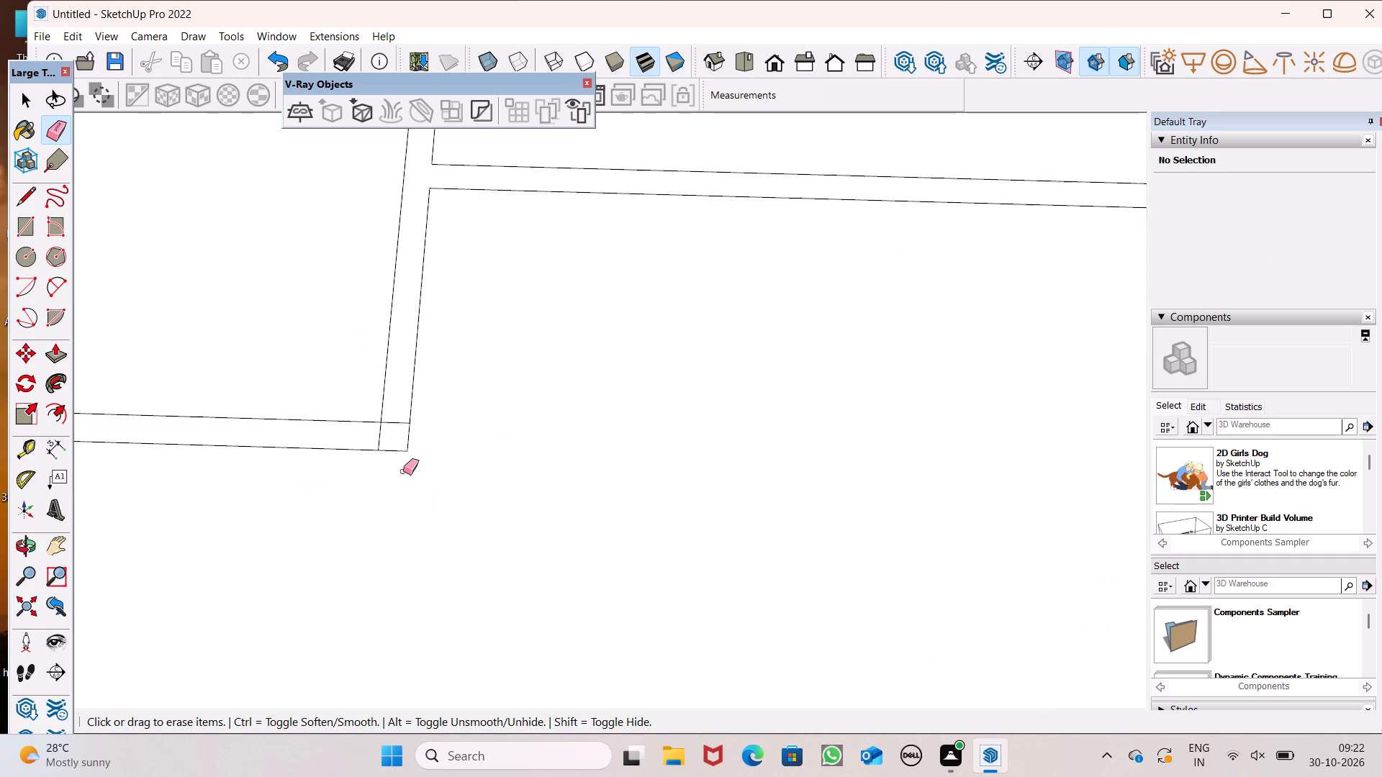
{"action": "scroll", "coordinate": [403, 471], "scroll_direction": "up", "scroll_amount": 3}
{"action": "left_click_drag", "start_coordinate": [393, 396], "coordinate": [360, 427]}
{"action": "scroll", "coordinate": [312, 428], "scroll_direction": "down", "scroll_amount": 14}
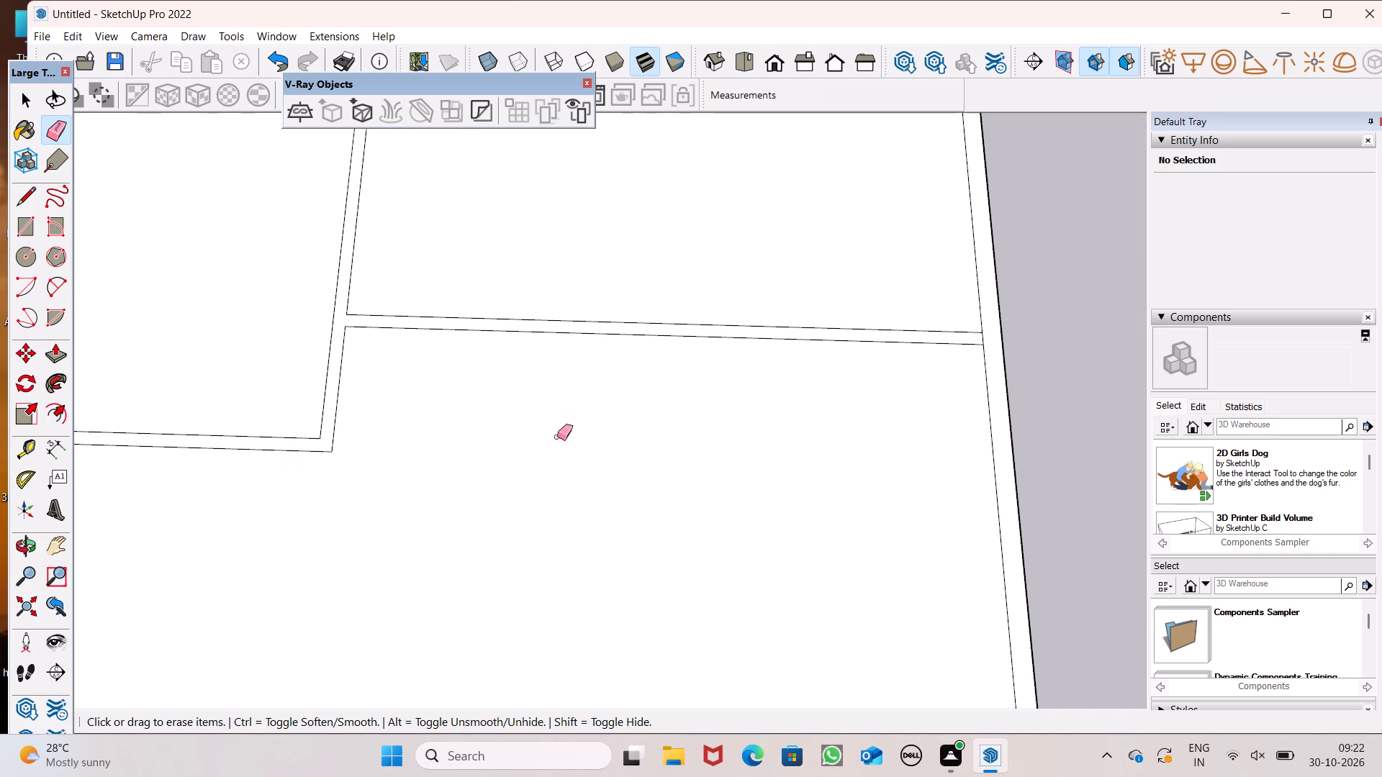
Erase the inner wall line segments across the partition ends at the right and left outer walls.
{"action": "scroll", "coordinate": [907, 353], "scroll_direction": "up", "scroll_amount": 6}
{"action": "left_click_drag", "start_coordinate": [941, 340], "coordinate": [936, 352]}
{"action": "scroll", "coordinate": [888, 350], "scroll_direction": "down", "scroll_amount": 7}
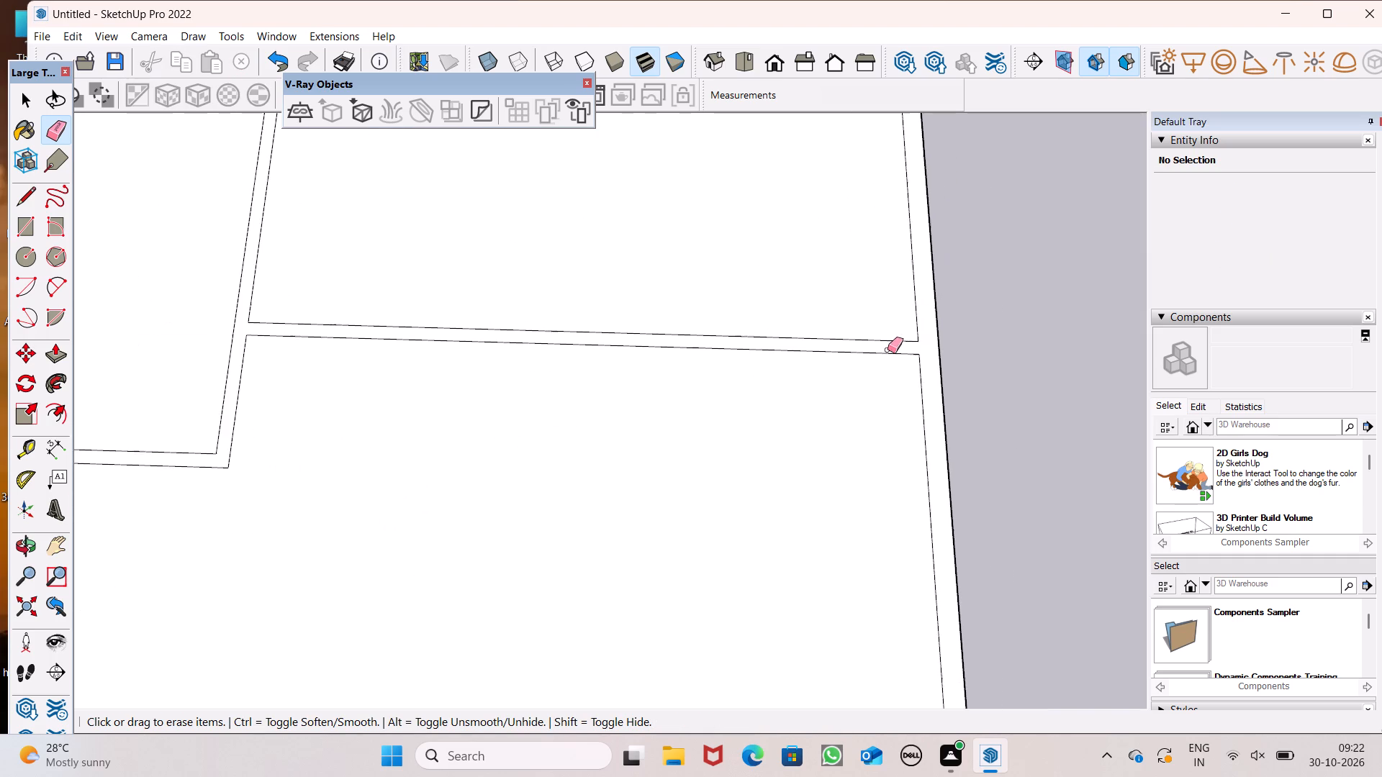
{"action": "scroll", "coordinate": [888, 350], "scroll_direction": "down", "scroll_amount": 5}
{"action": "scroll", "coordinate": [312, 406], "scroll_direction": "up", "scroll_amount": 8}
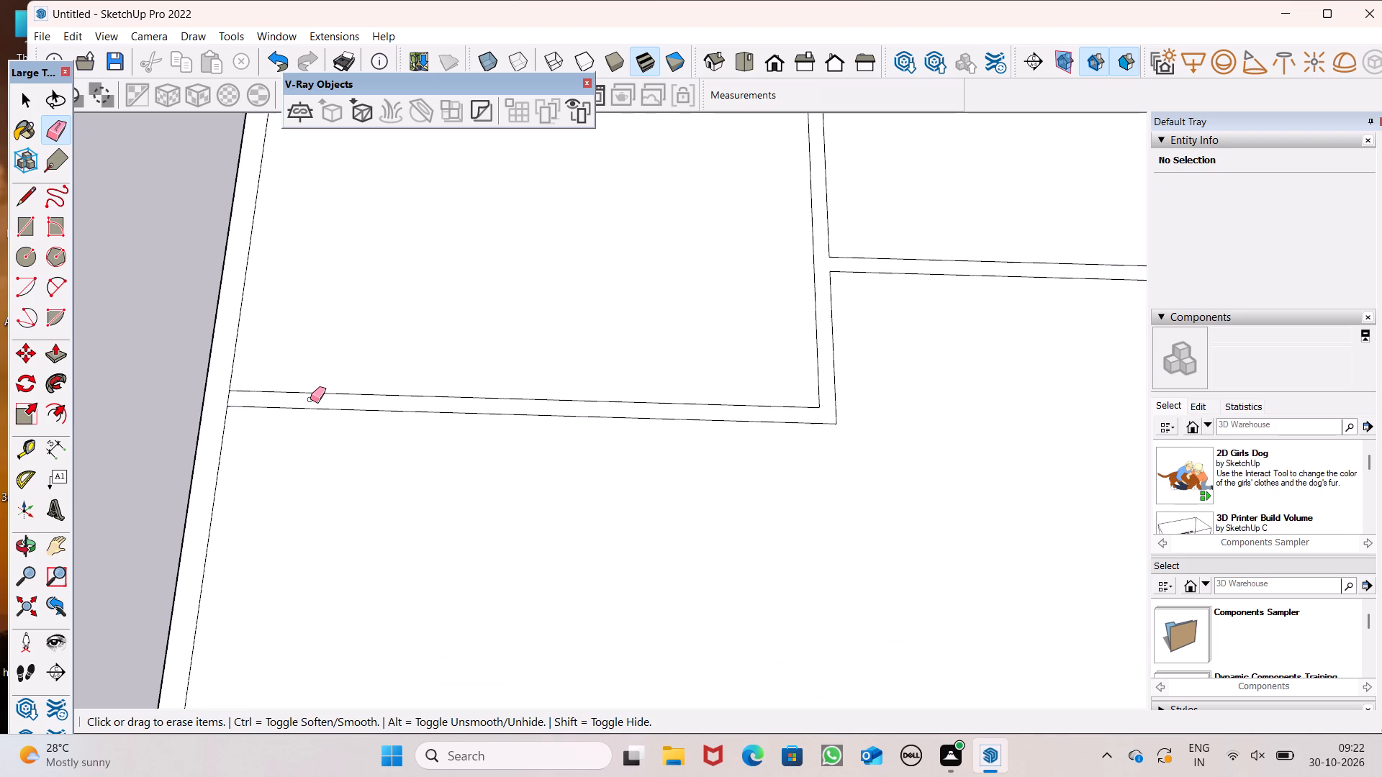
{"action": "scroll", "coordinate": [310, 399], "scroll_direction": "up", "scroll_amount": 2}
{"action": "scroll", "coordinate": [187, 404], "scroll_direction": "up", "scroll_amount": 5}
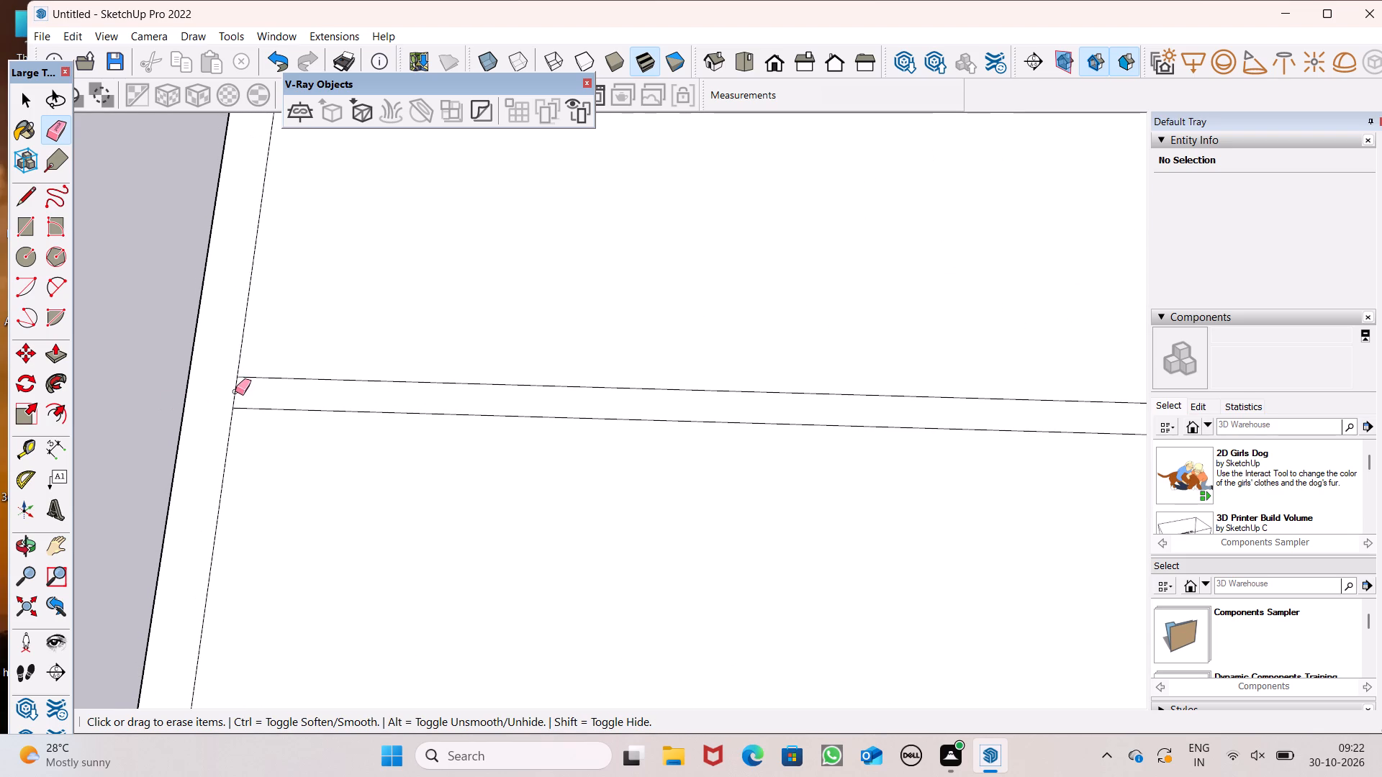
{"action": "left_click", "coordinate": [235, 391]}
{"action": "scroll", "coordinate": [224, 401], "scroll_direction": "down", "scroll_amount": 16}
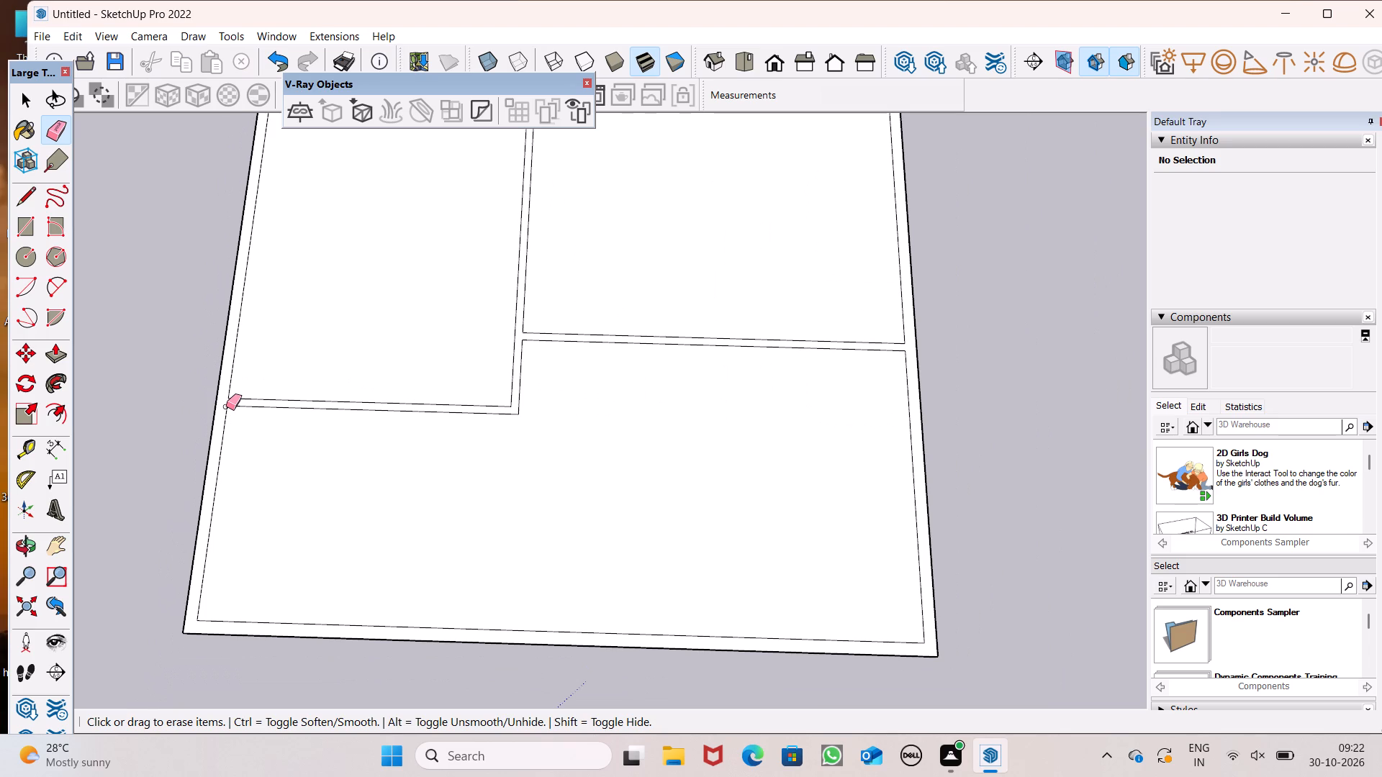
{"action": "key", "text": "space"}
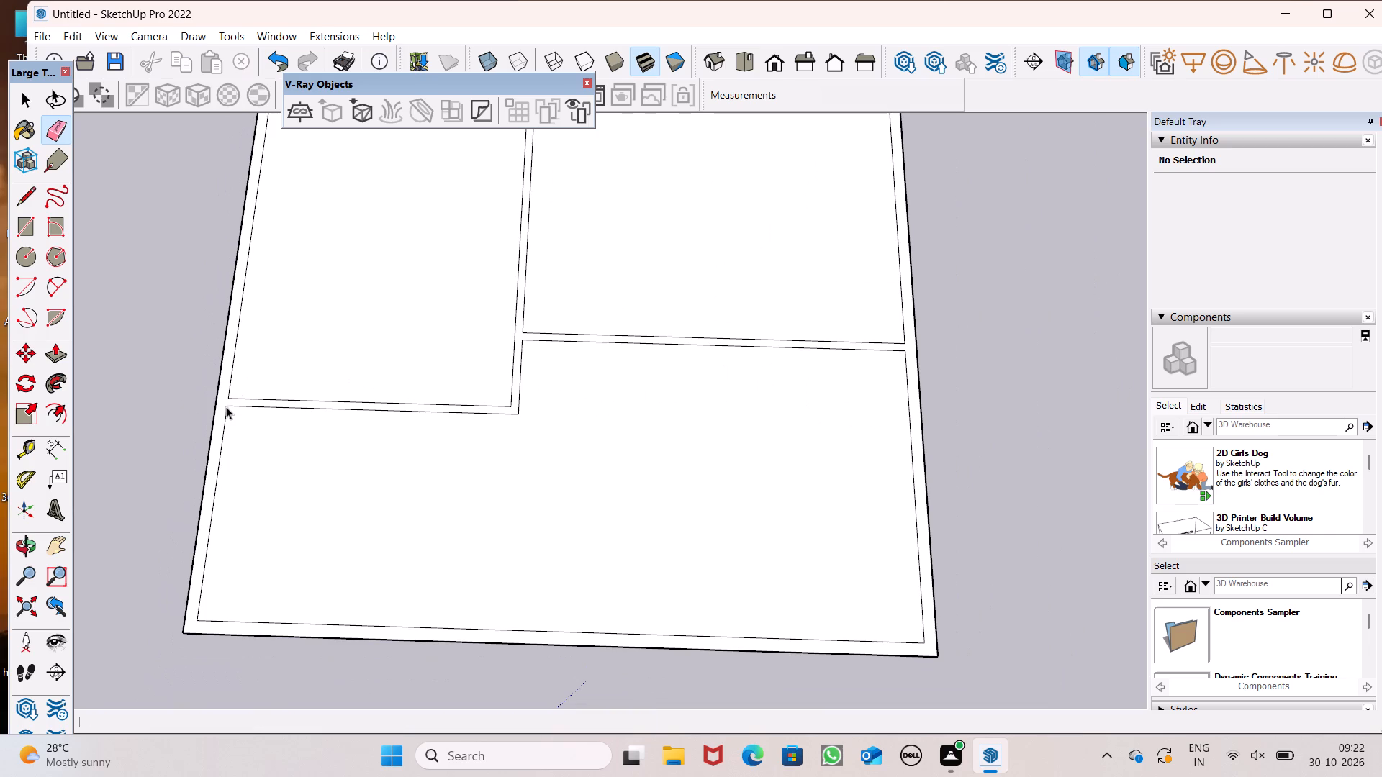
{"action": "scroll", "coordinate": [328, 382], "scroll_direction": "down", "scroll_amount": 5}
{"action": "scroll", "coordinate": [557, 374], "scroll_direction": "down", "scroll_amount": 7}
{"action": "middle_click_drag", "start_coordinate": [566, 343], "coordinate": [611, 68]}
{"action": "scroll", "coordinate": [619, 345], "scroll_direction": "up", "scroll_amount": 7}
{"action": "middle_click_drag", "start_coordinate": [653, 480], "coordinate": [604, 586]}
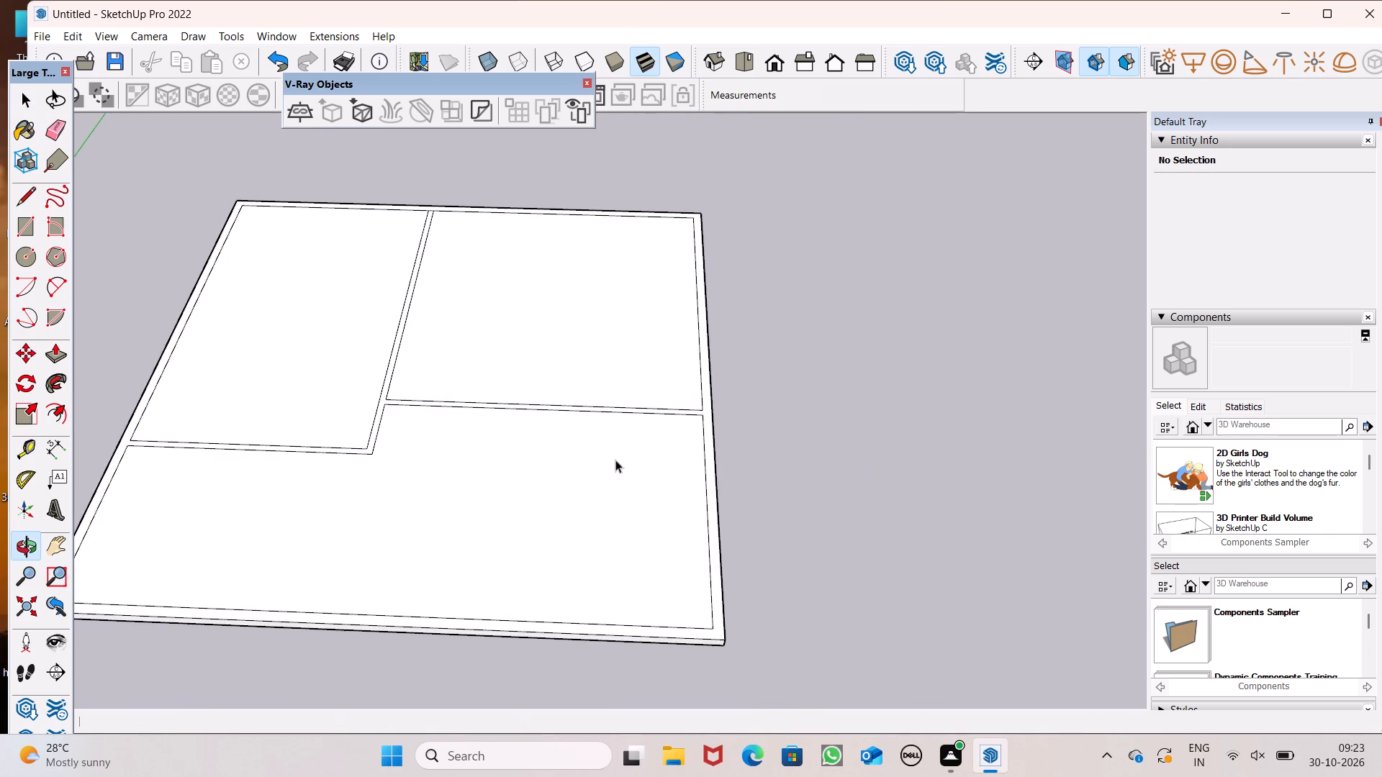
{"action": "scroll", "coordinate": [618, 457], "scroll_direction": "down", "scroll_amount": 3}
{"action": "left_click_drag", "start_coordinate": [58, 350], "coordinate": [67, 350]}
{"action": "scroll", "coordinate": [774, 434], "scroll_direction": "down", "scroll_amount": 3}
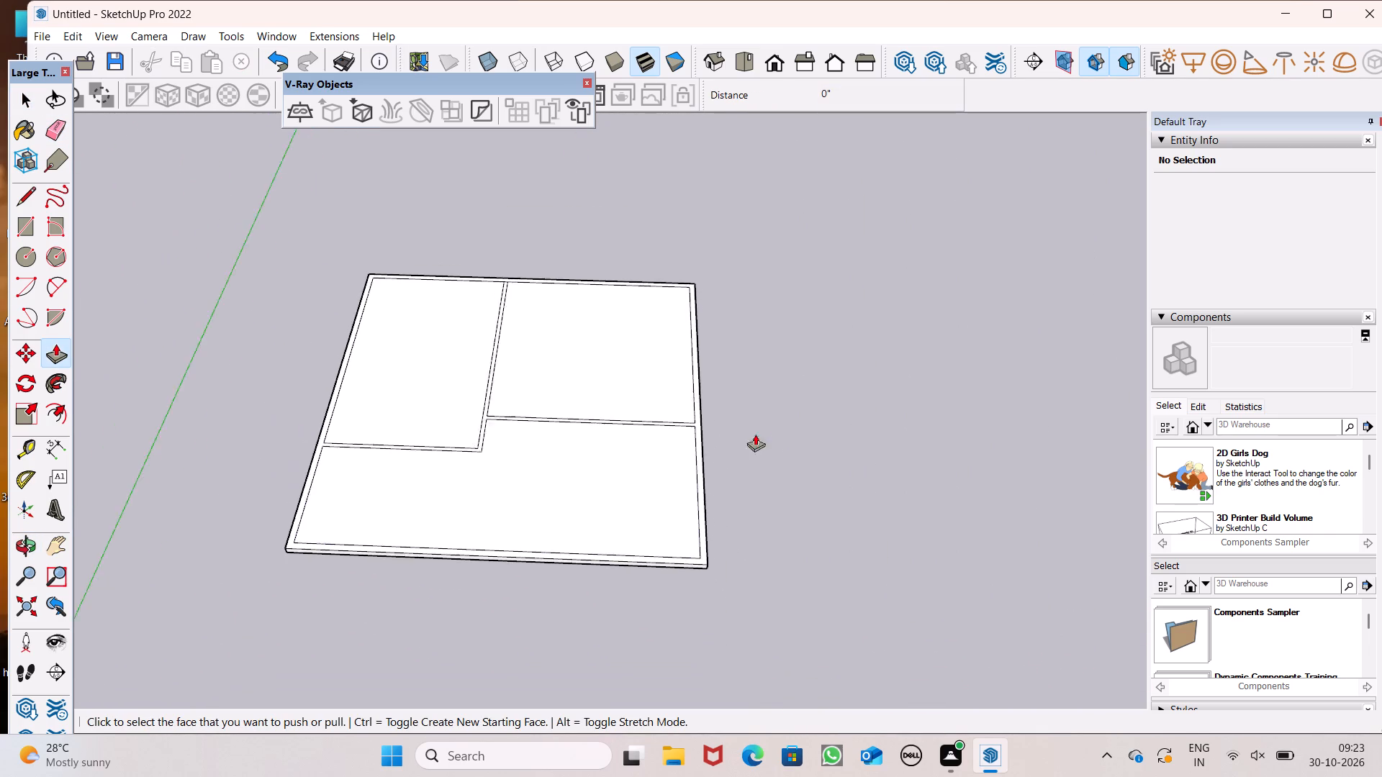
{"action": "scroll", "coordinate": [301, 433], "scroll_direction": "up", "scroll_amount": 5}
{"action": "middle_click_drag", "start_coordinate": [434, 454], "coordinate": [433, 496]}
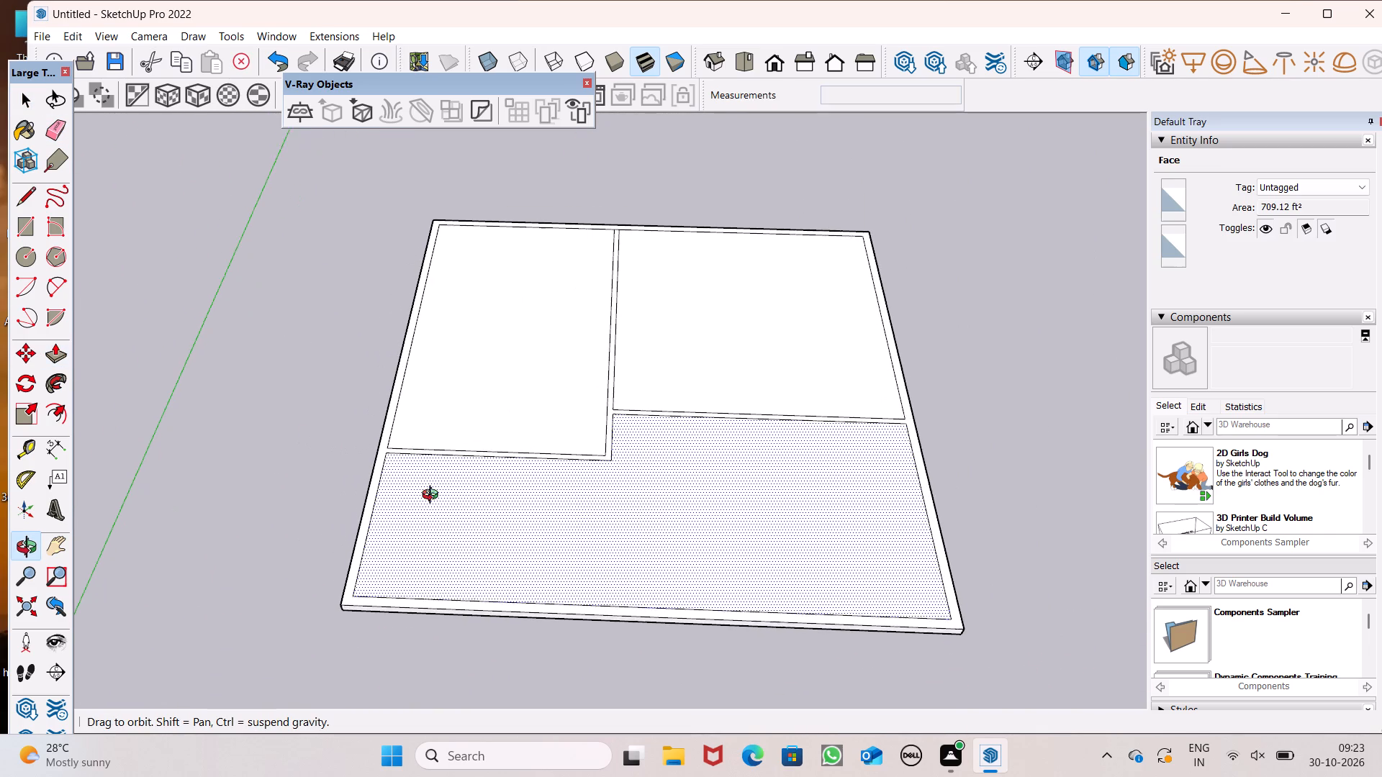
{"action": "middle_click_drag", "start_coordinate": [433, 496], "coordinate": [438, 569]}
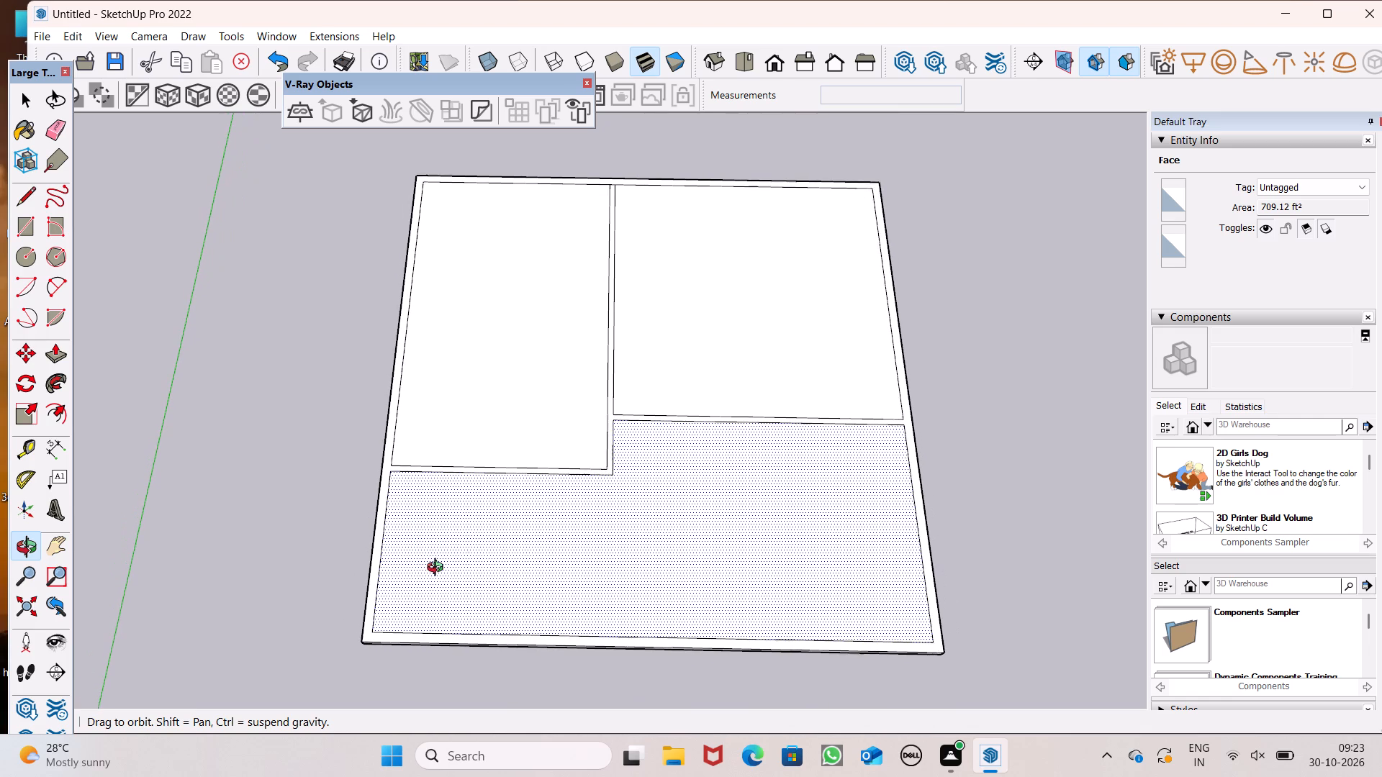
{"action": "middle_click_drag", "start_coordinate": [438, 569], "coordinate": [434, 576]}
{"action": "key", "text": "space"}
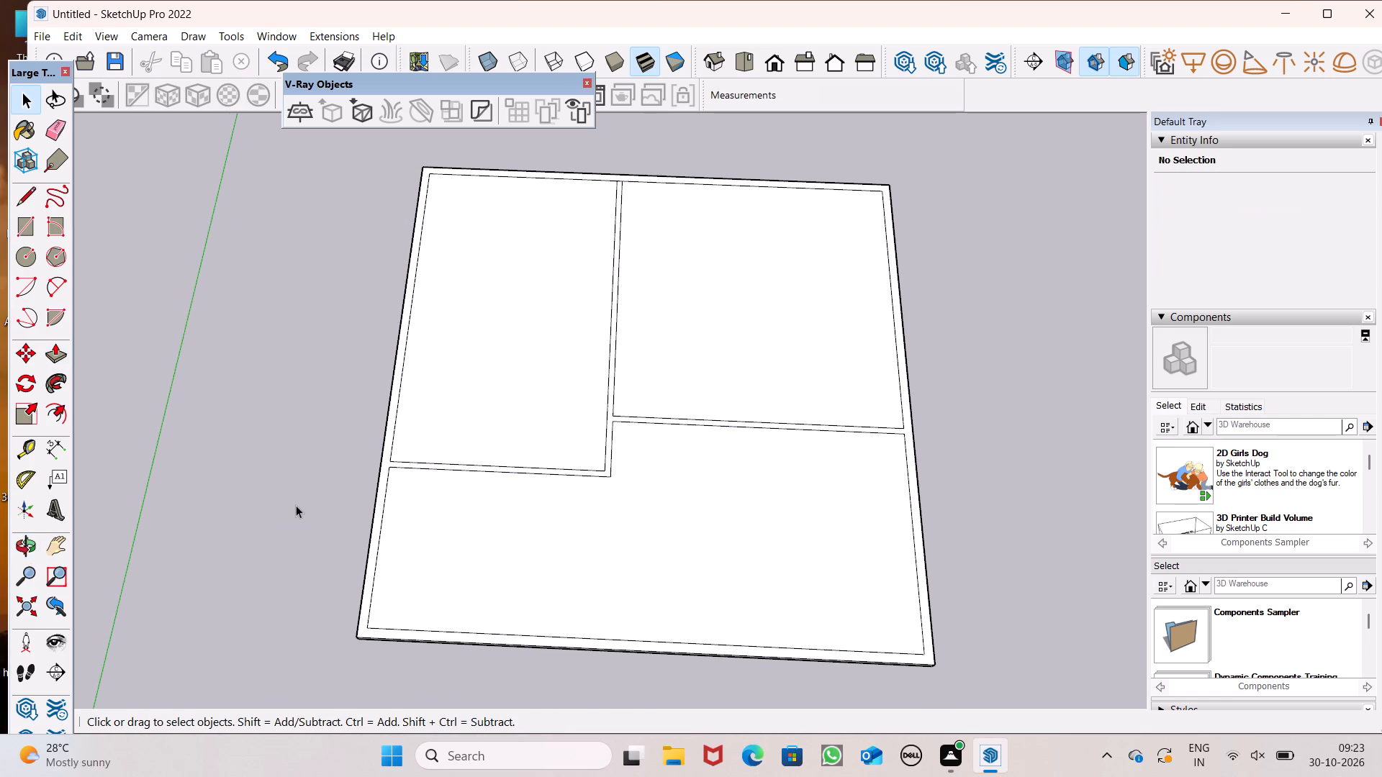
Place a guide about 1' 8" in from the left inner wall line and a parallel guide 6" farther inward.
{"action": "scroll", "coordinate": [486, 476], "scroll_direction": "down", "scroll_amount": 1}
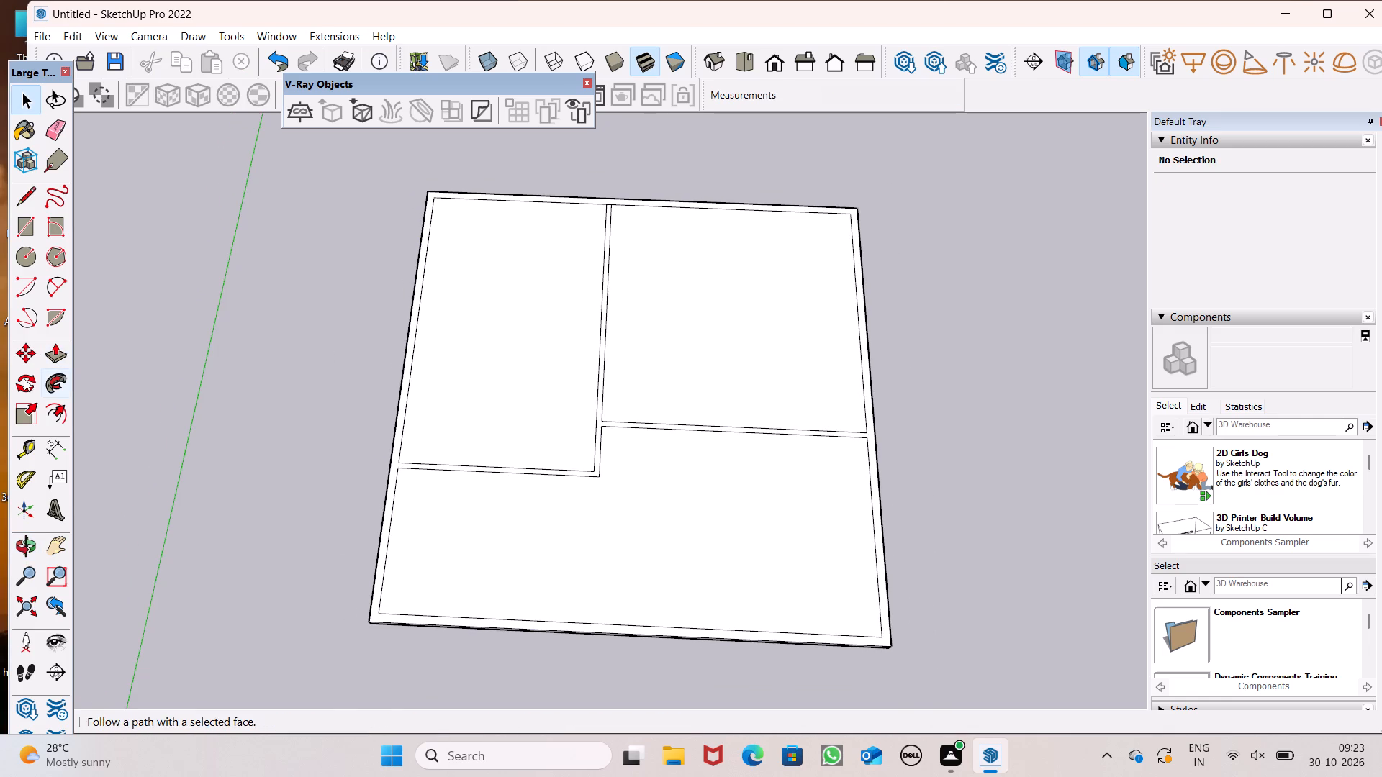
{"action": "left_click", "coordinate": [24, 457]}
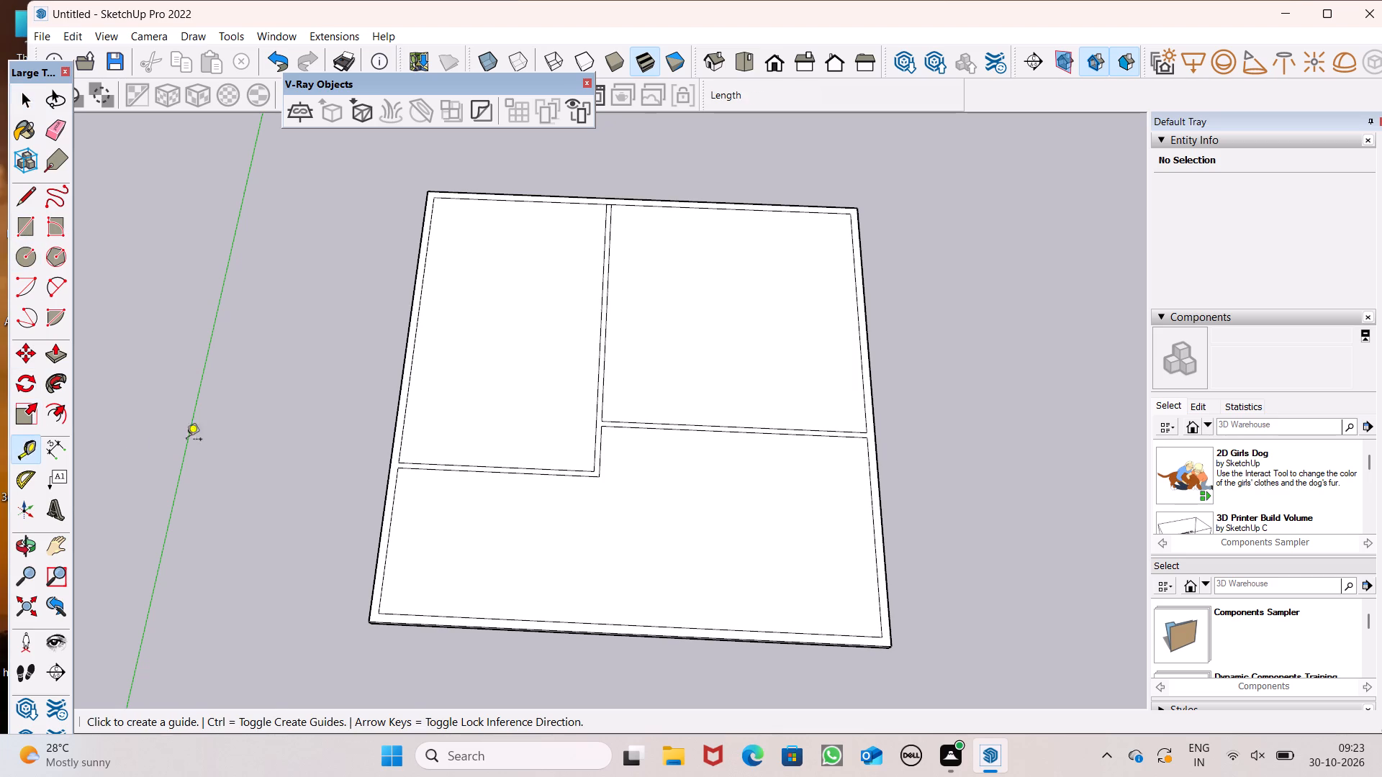
{"action": "left_click", "coordinate": [404, 423]}
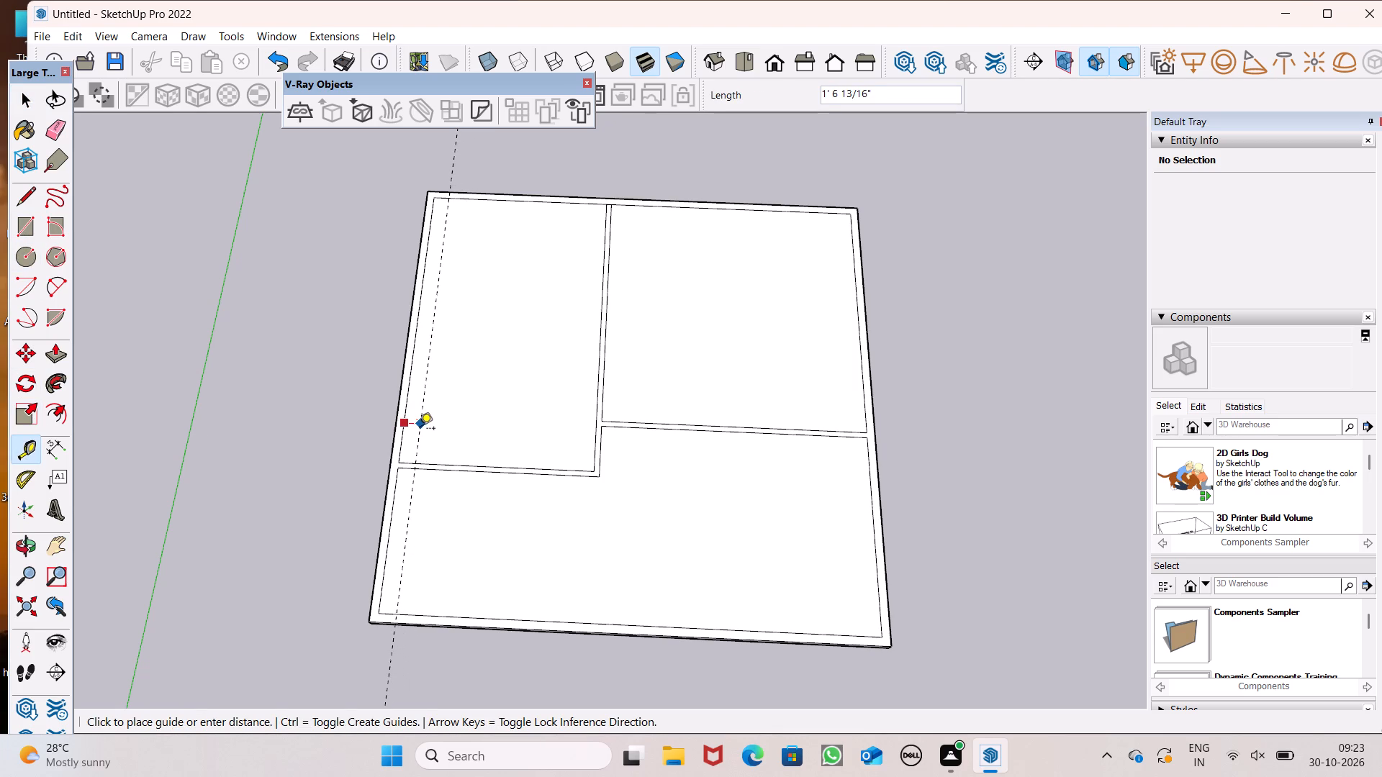
{"action": "scroll", "coordinate": [420, 430], "scroll_direction": "up", "scroll_amount": 4}
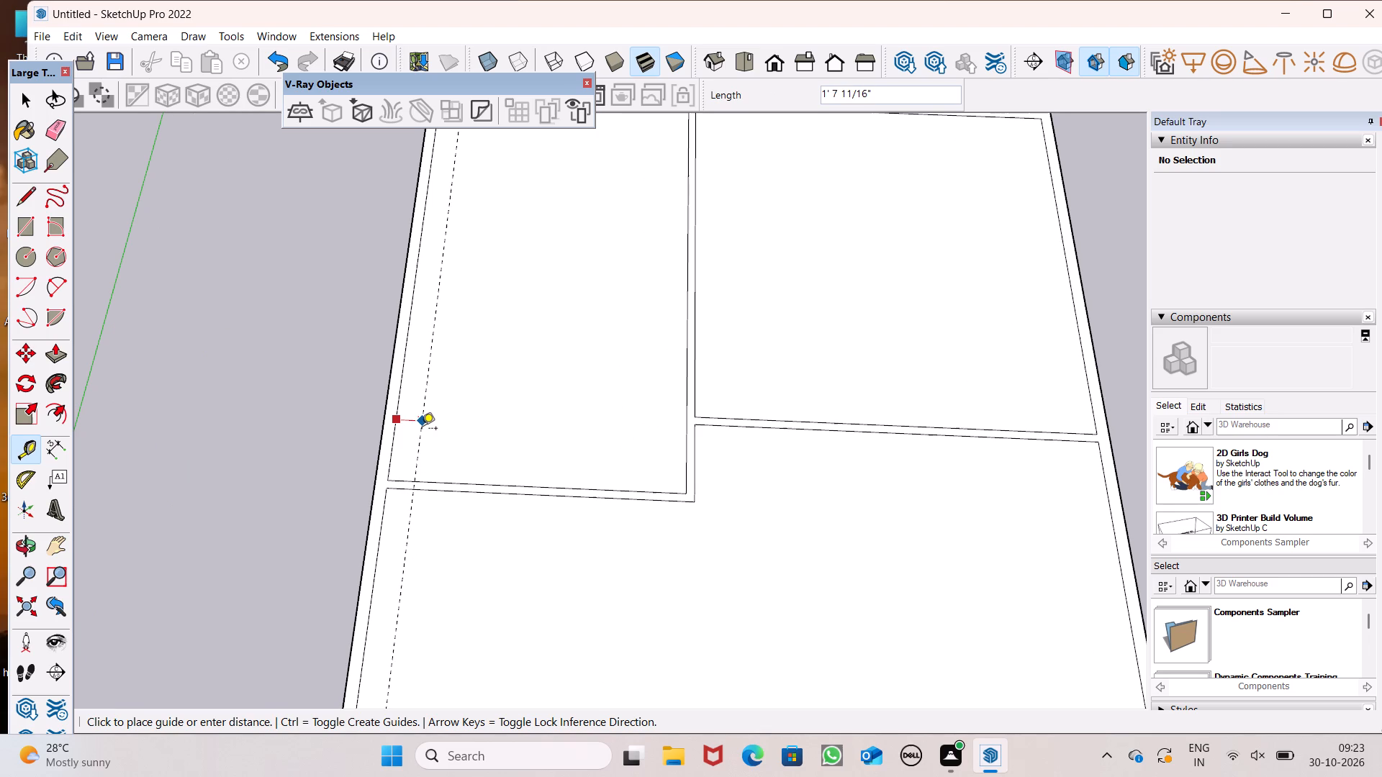
{"action": "left_click", "coordinate": [423, 429]}
{"action": "left_click", "coordinate": [421, 430]}
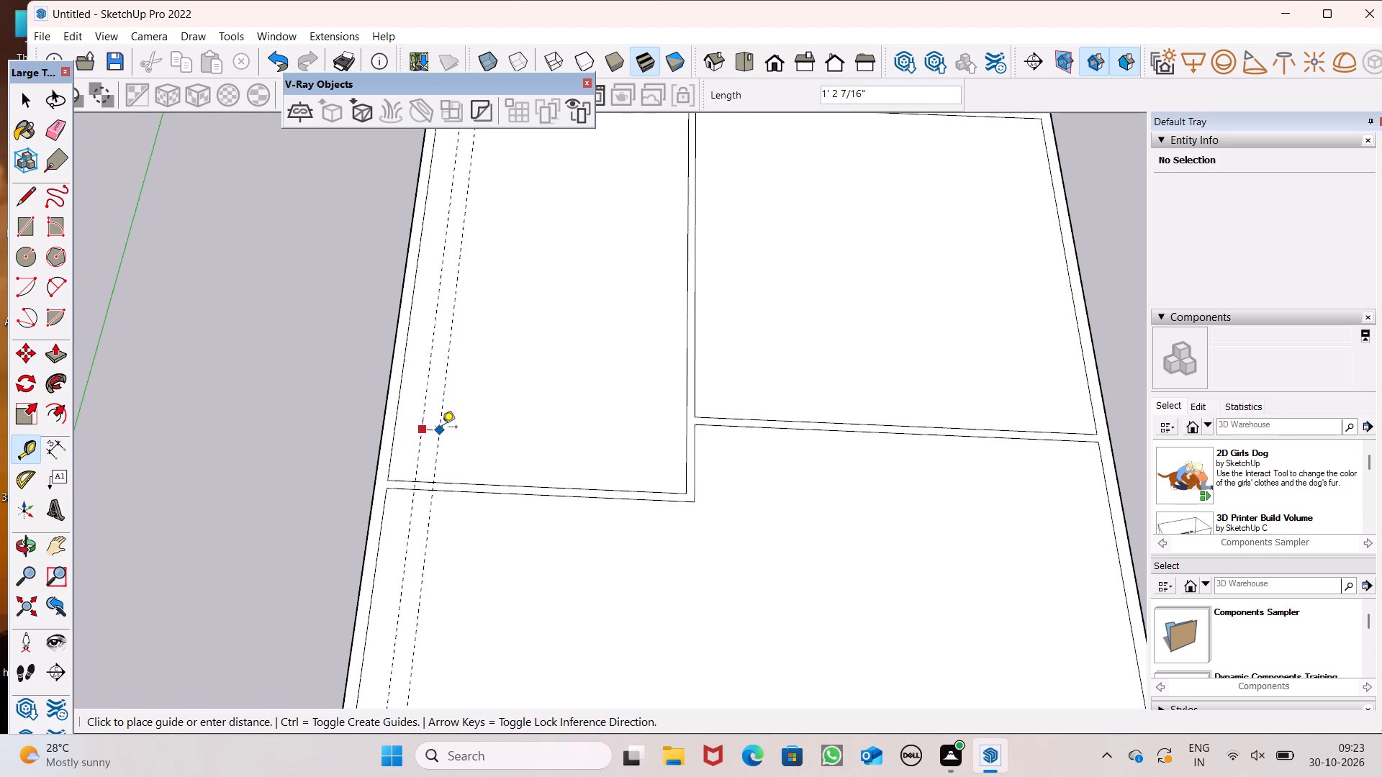
{"action": "key", "text": "6"}
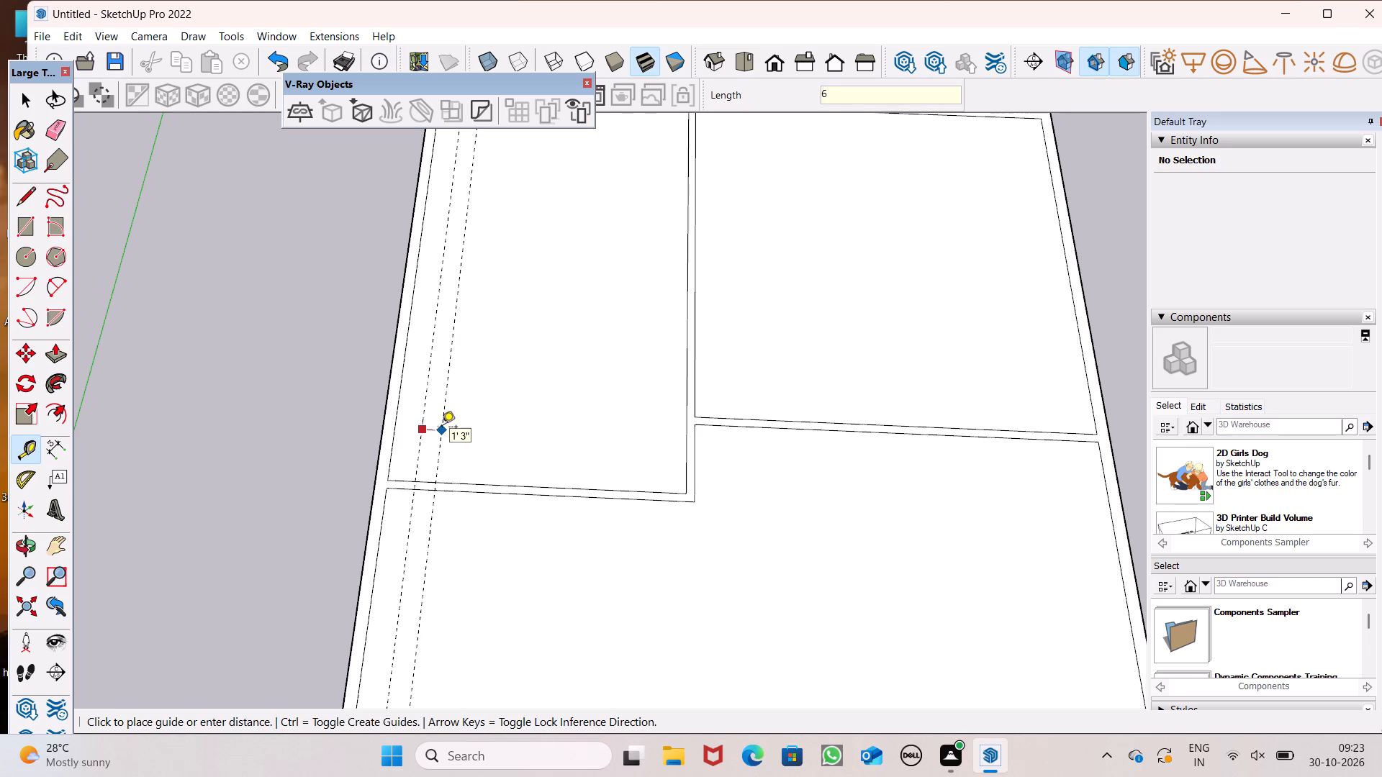
{"action": "key", "text": "shift+quotedbl"}
{"action": "key", "text": "Return"}
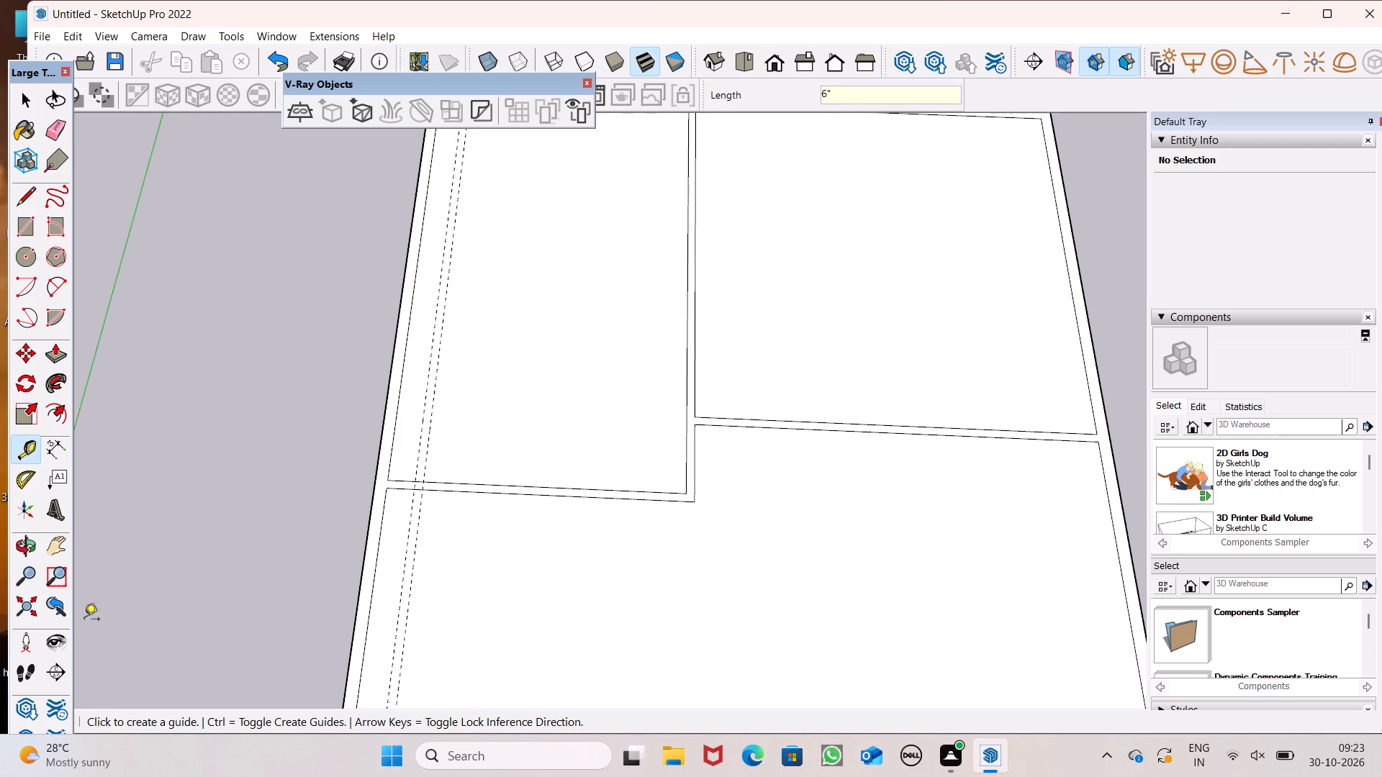
Draw a 6" wide partition rectangle between the new guides, from the left-hand partition's front line to the rear inner wall line.
{"action": "left_click", "coordinate": [26, 229]}
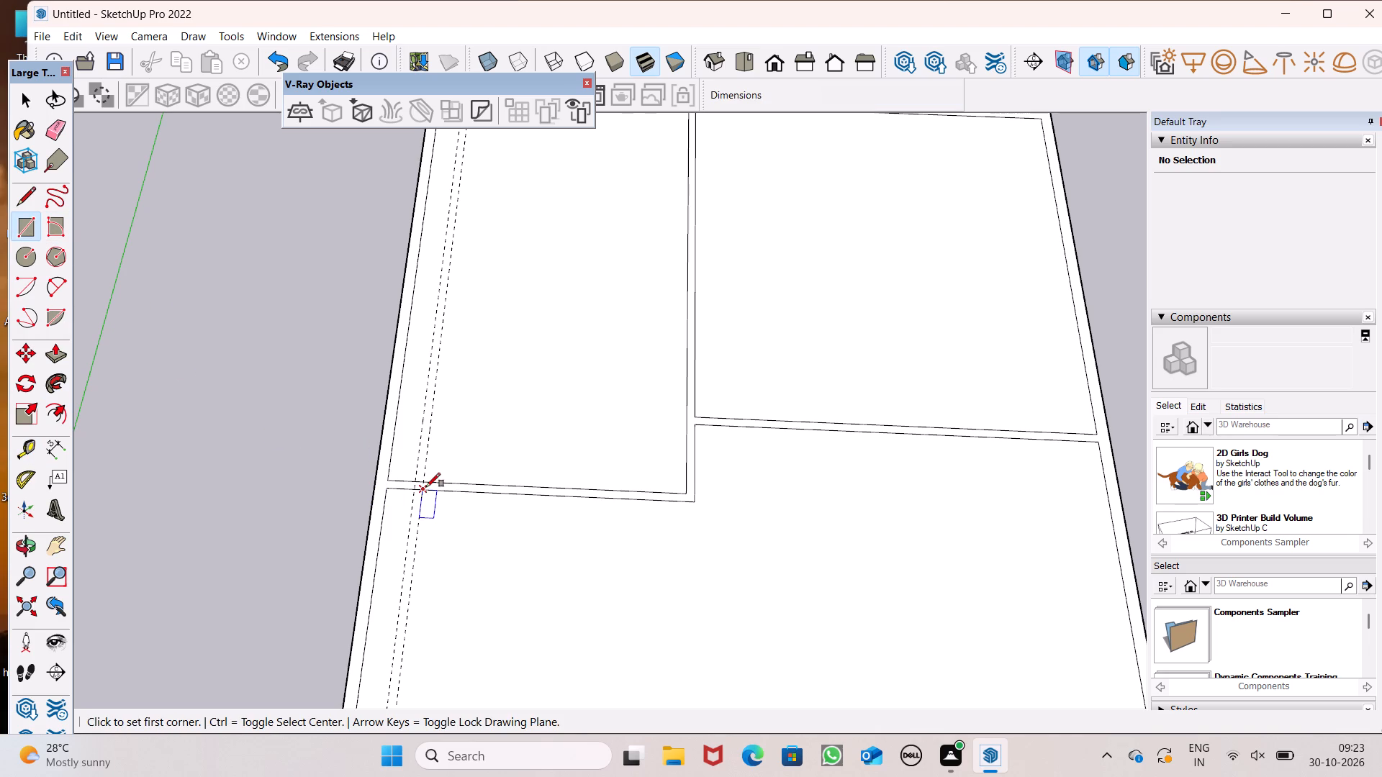
{"action": "left_click", "coordinate": [420, 489]}
{"action": "scroll", "coordinate": [410, 425], "scroll_direction": "down", "scroll_amount": 8}
{"action": "scroll", "coordinate": [434, 236], "scroll_direction": "up", "scroll_amount": 8}
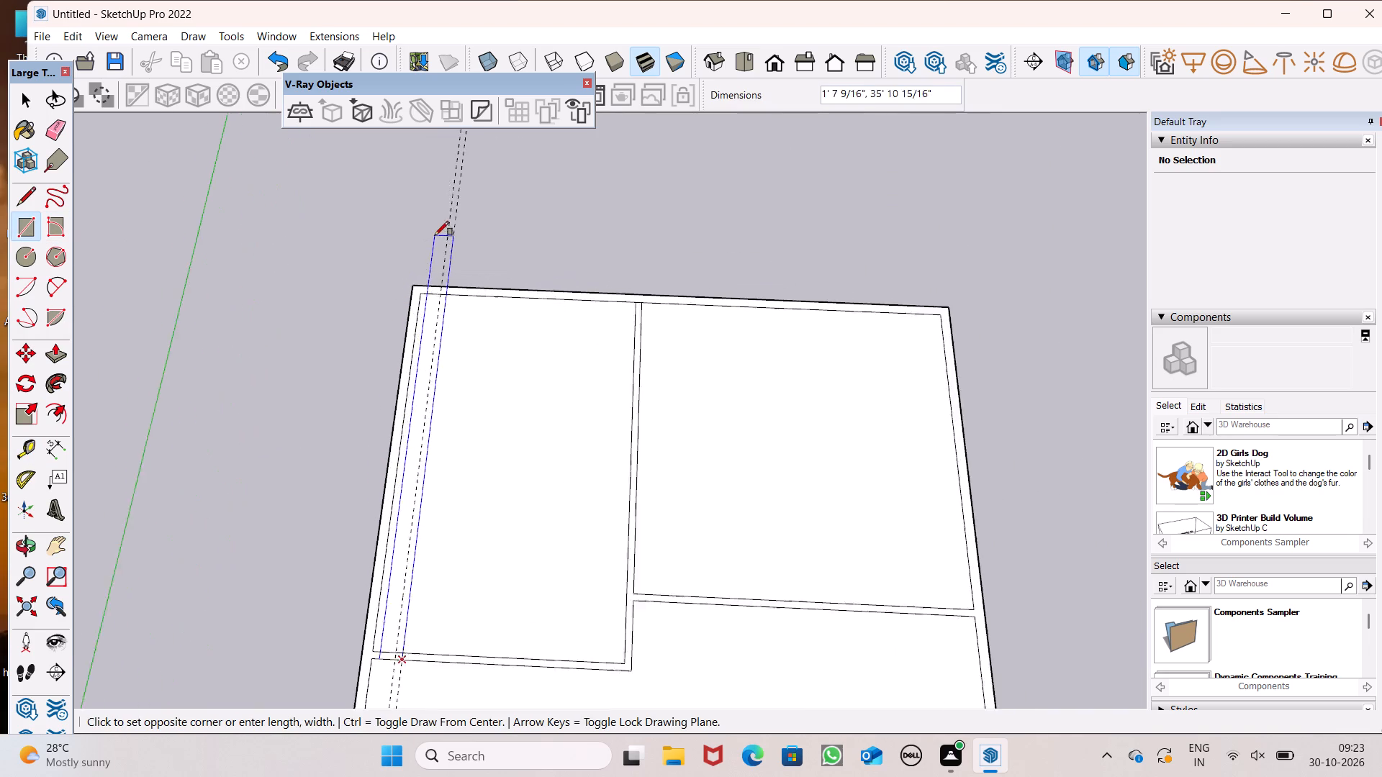
{"action": "scroll", "coordinate": [472, 286], "scroll_direction": "up", "scroll_amount": 13}
{"action": "left_click", "coordinate": [430, 305]}
{"action": "scroll", "coordinate": [433, 242], "scroll_direction": "down", "scroll_amount": 3}
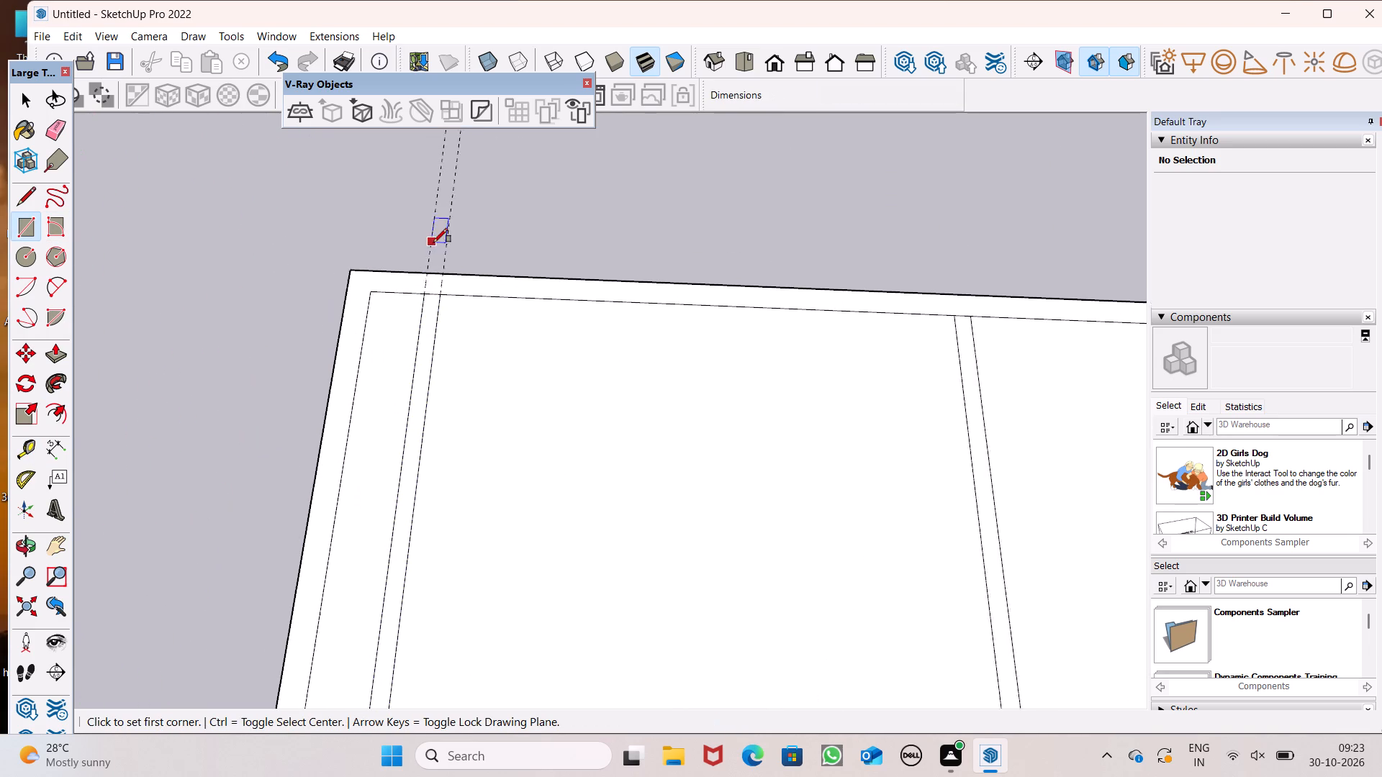
Erase the two parallel guides running along the new partition beside the left outer wall.
{"action": "scroll", "coordinate": [433, 242], "scroll_direction": "down", "scroll_amount": 4}
{"action": "left_click", "coordinate": [53, 136]}
{"action": "left_click_drag", "start_coordinate": [451, 201], "coordinate": [429, 212]}
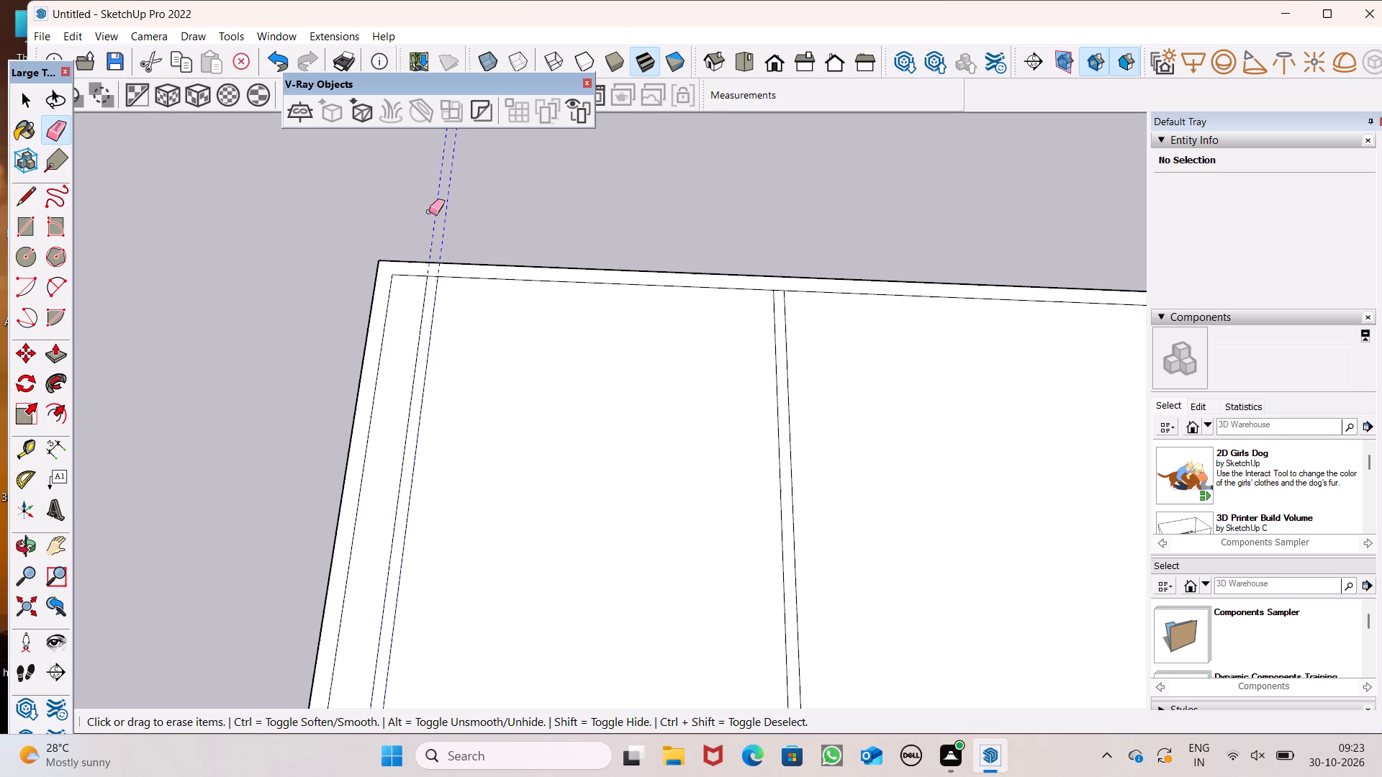
{"action": "left_click_drag", "start_coordinate": [429, 212], "coordinate": [422, 213]}
Erase the overlapping line segments where the new partition crosses the left-hand partition, joining them at a corner.
{"action": "scroll", "coordinate": [437, 309], "scroll_direction": "up", "scroll_amount": 8}
{"action": "scroll", "coordinate": [578, 210], "scroll_direction": "down", "scroll_amount": 20}
{"action": "scroll", "coordinate": [541, 550], "scroll_direction": "up", "scroll_amount": 7}
{"action": "scroll", "coordinate": [489, 504], "scroll_direction": "up", "scroll_amount": 4}
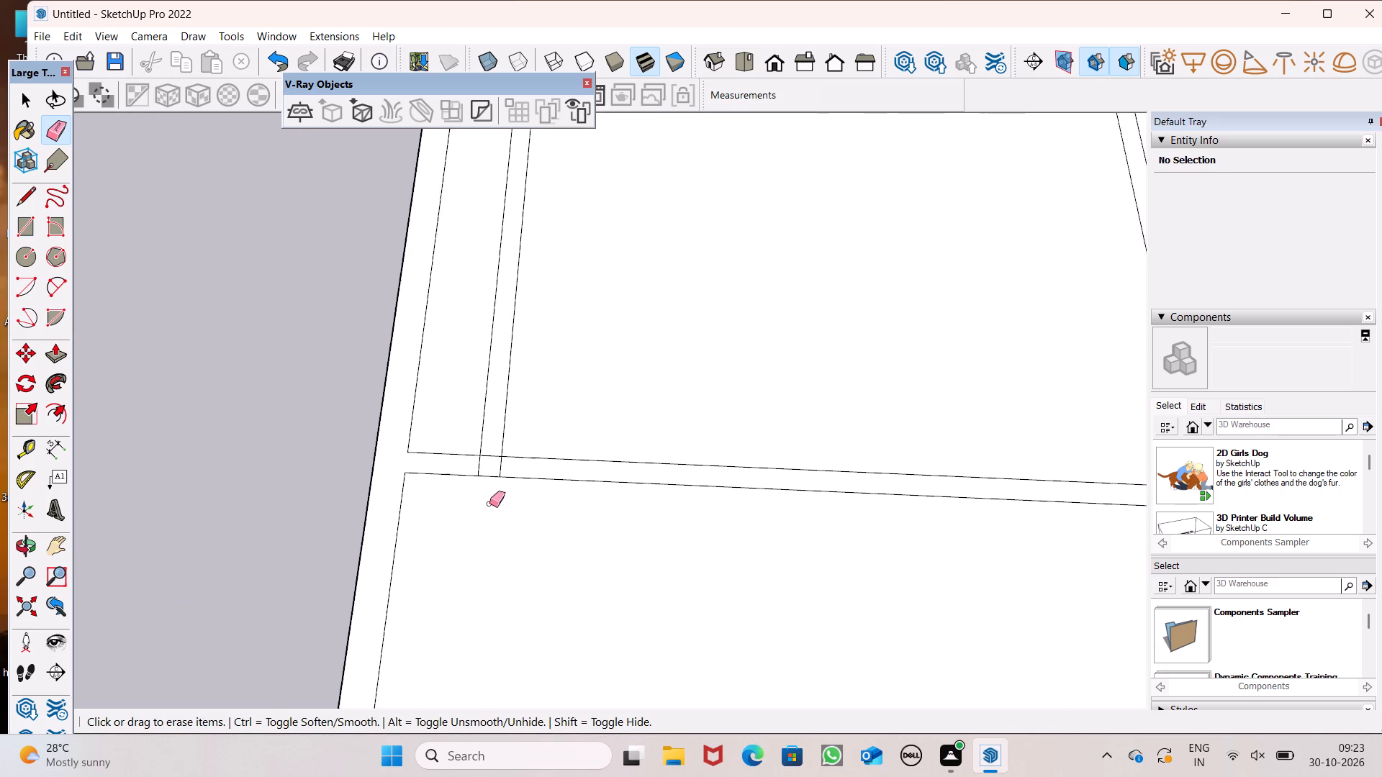
{"action": "scroll", "coordinate": [489, 504], "scroll_direction": "up", "scroll_amount": 3}
{"action": "scroll", "coordinate": [487, 425], "scroll_direction": "up", "scroll_amount": 6}
{"action": "left_click_drag", "start_coordinate": [489, 453], "coordinate": [516, 491]}
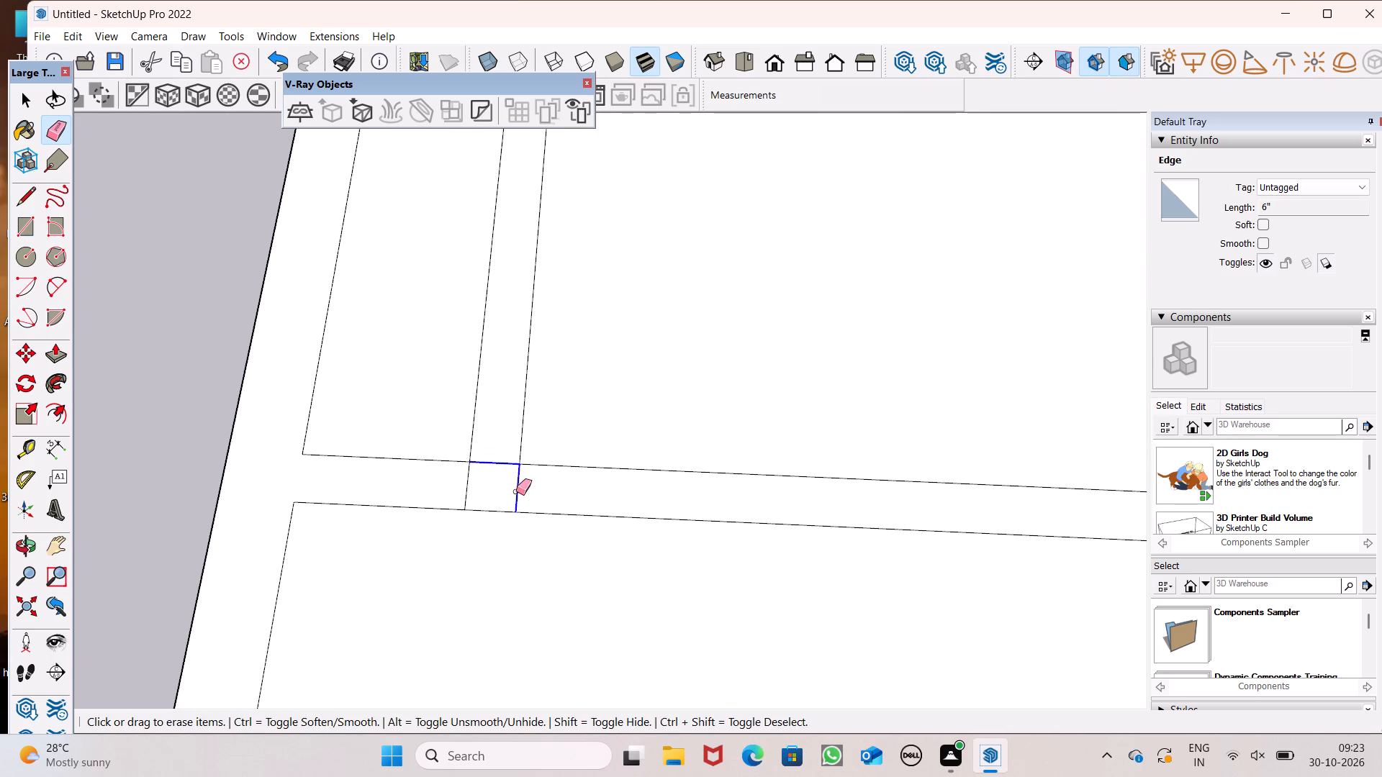
{"action": "left_click_drag", "start_coordinate": [516, 491], "coordinate": [522, 488]}
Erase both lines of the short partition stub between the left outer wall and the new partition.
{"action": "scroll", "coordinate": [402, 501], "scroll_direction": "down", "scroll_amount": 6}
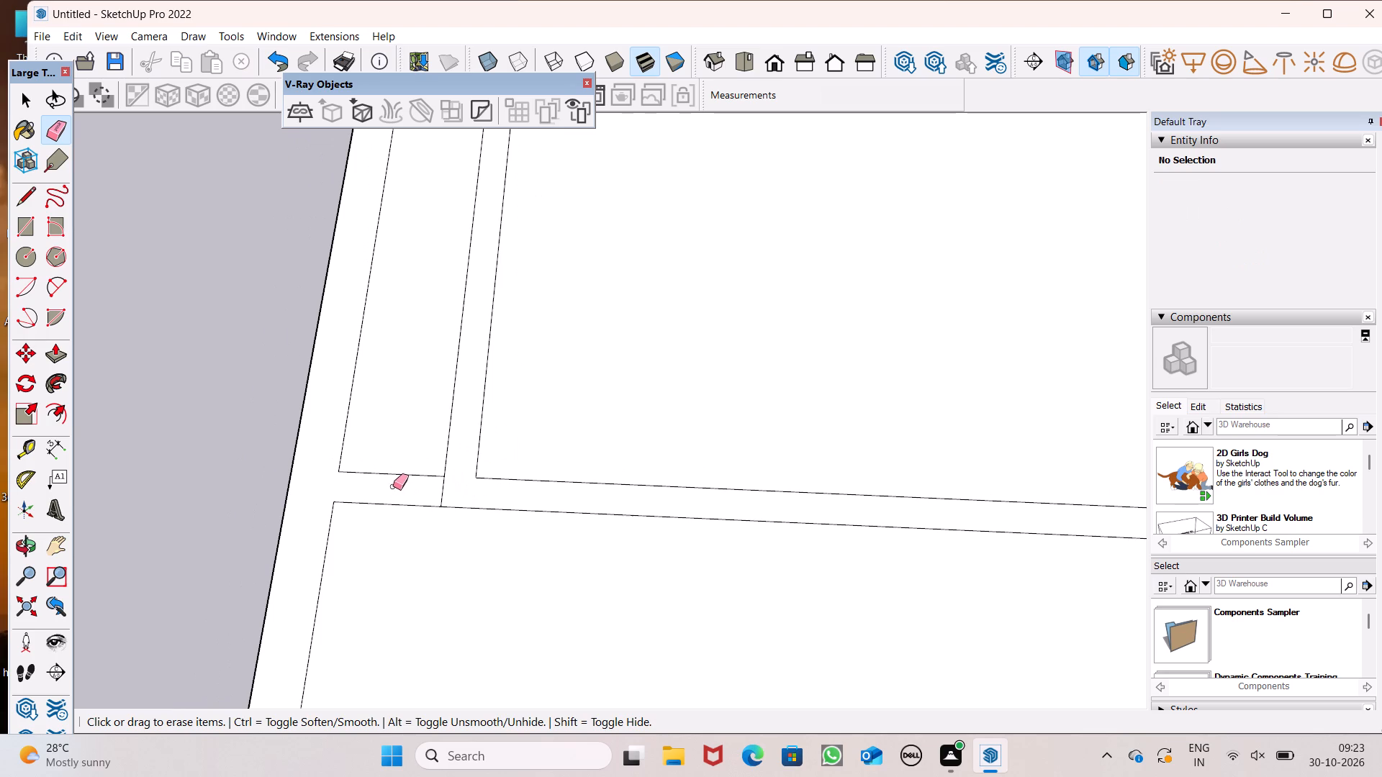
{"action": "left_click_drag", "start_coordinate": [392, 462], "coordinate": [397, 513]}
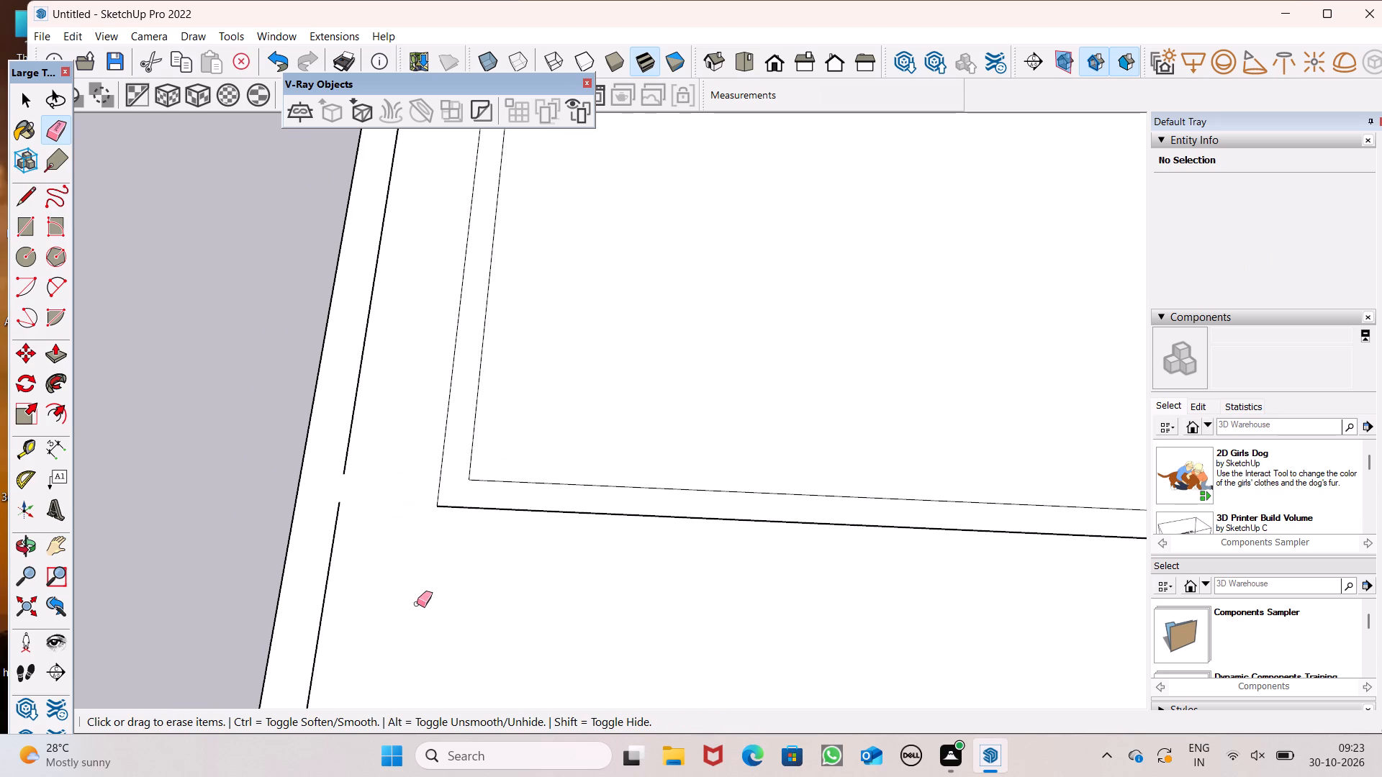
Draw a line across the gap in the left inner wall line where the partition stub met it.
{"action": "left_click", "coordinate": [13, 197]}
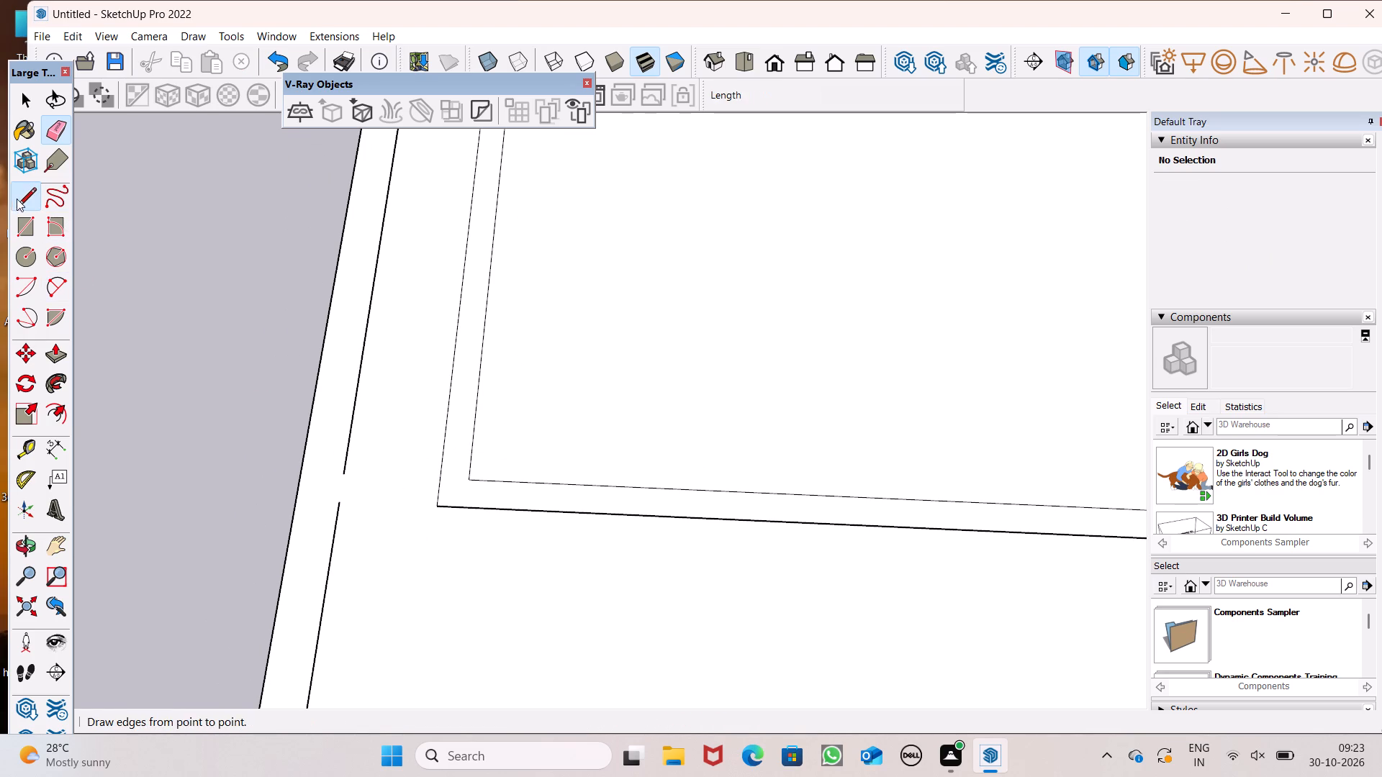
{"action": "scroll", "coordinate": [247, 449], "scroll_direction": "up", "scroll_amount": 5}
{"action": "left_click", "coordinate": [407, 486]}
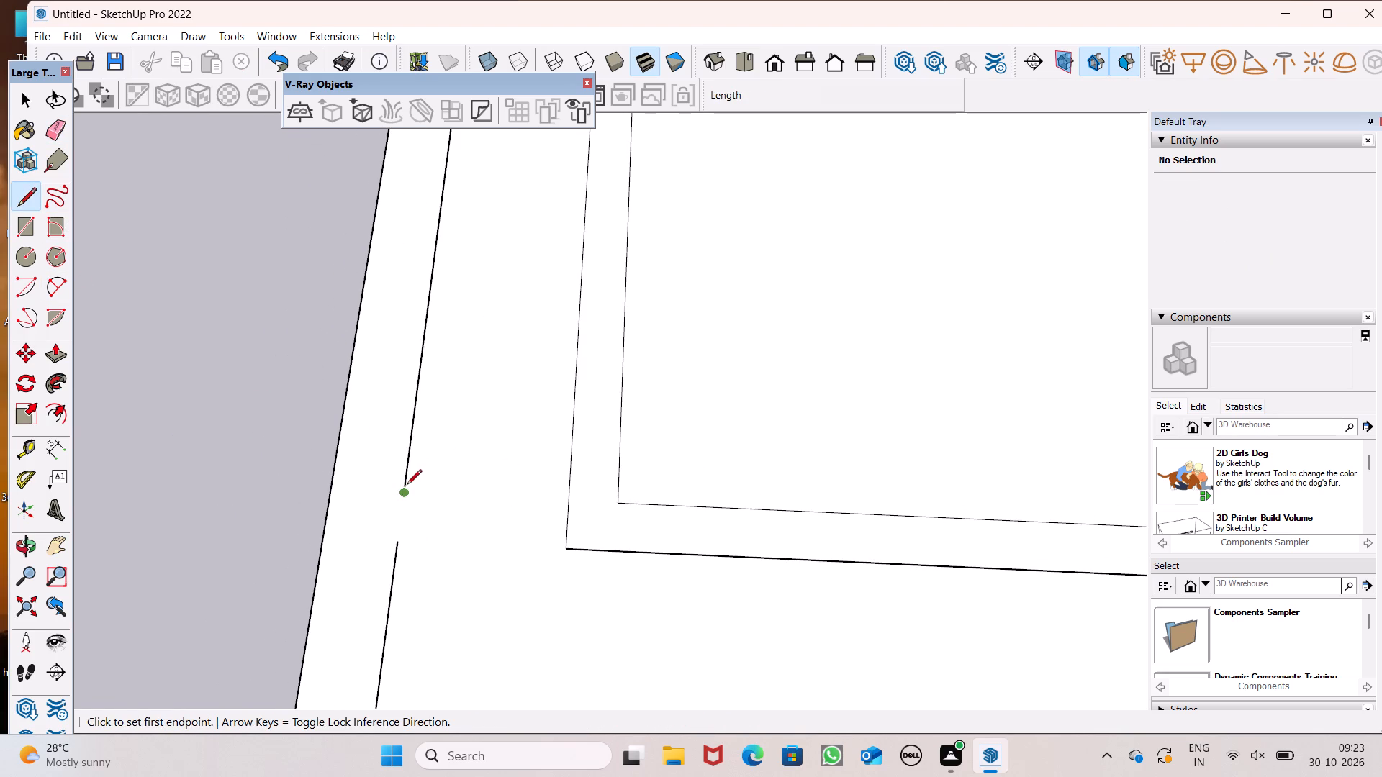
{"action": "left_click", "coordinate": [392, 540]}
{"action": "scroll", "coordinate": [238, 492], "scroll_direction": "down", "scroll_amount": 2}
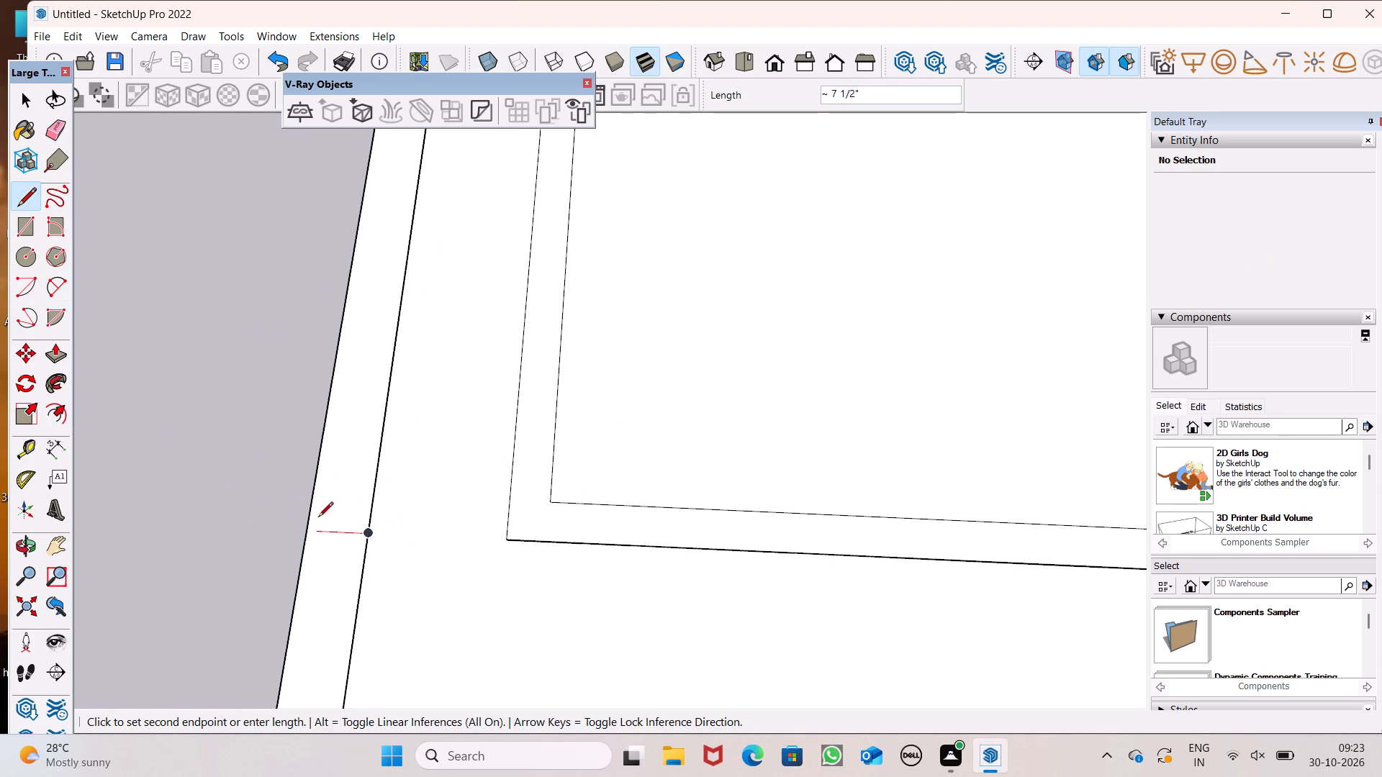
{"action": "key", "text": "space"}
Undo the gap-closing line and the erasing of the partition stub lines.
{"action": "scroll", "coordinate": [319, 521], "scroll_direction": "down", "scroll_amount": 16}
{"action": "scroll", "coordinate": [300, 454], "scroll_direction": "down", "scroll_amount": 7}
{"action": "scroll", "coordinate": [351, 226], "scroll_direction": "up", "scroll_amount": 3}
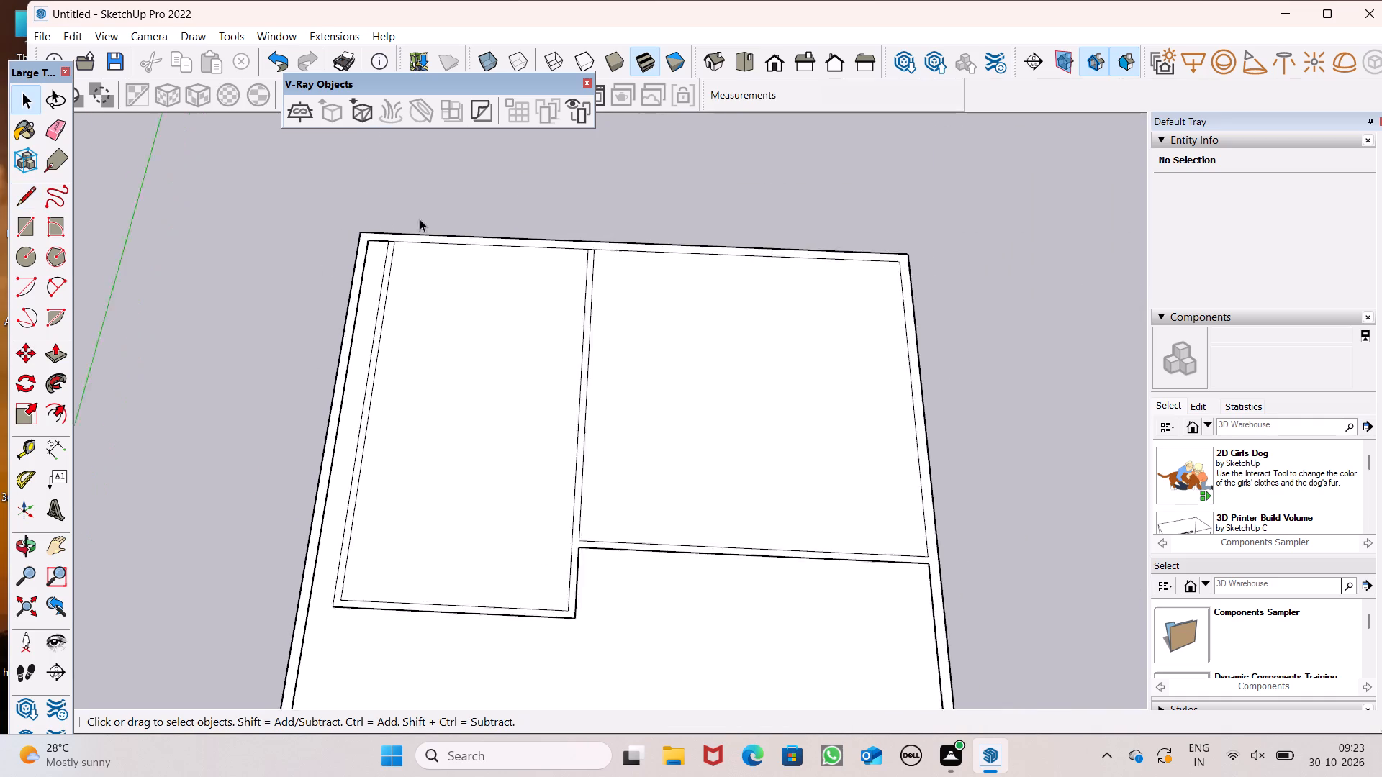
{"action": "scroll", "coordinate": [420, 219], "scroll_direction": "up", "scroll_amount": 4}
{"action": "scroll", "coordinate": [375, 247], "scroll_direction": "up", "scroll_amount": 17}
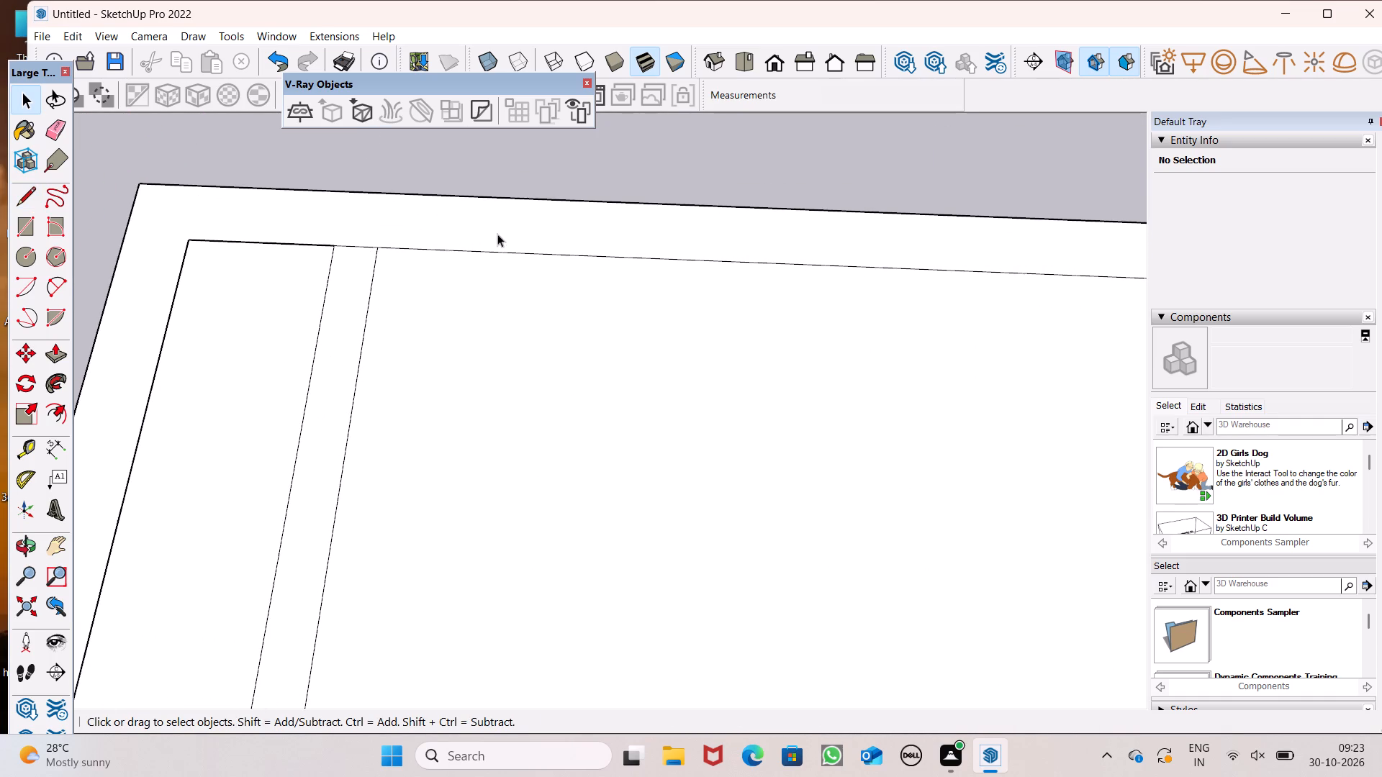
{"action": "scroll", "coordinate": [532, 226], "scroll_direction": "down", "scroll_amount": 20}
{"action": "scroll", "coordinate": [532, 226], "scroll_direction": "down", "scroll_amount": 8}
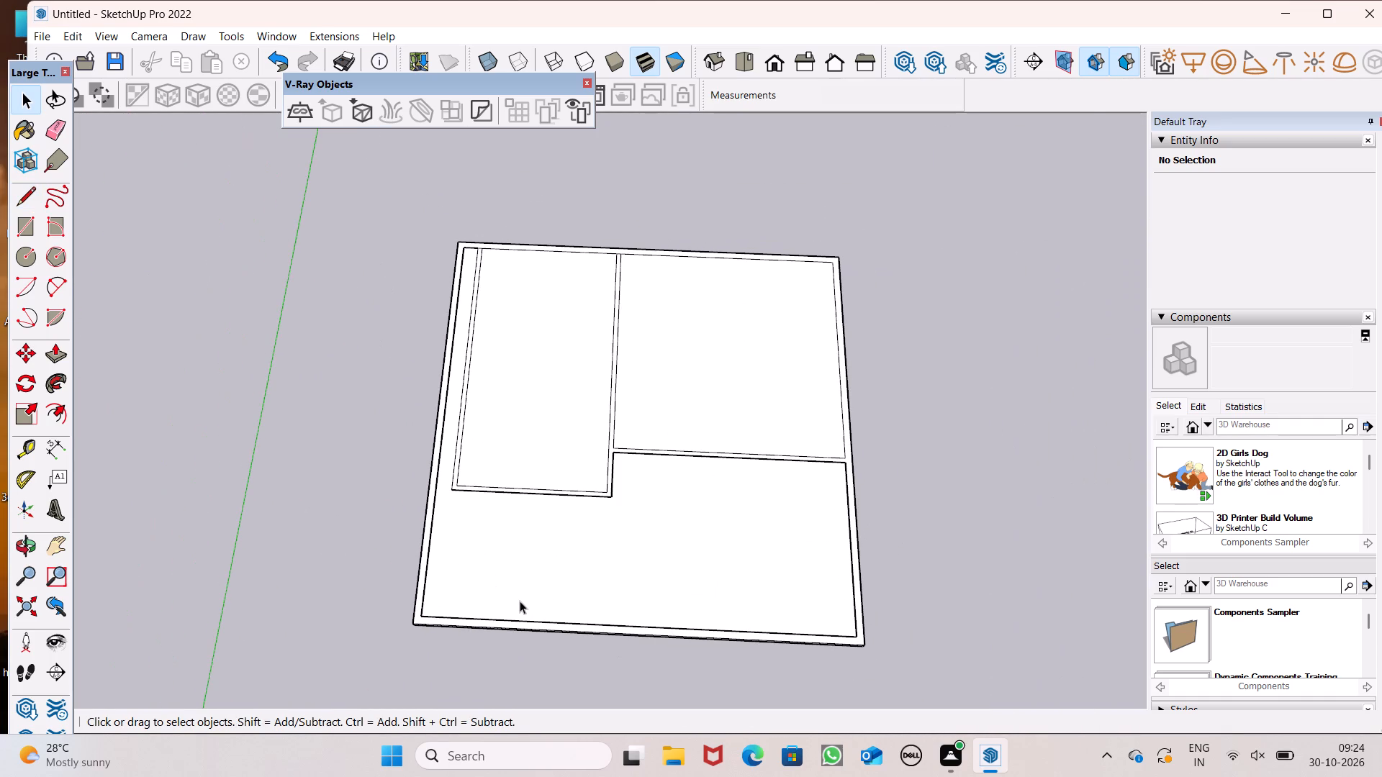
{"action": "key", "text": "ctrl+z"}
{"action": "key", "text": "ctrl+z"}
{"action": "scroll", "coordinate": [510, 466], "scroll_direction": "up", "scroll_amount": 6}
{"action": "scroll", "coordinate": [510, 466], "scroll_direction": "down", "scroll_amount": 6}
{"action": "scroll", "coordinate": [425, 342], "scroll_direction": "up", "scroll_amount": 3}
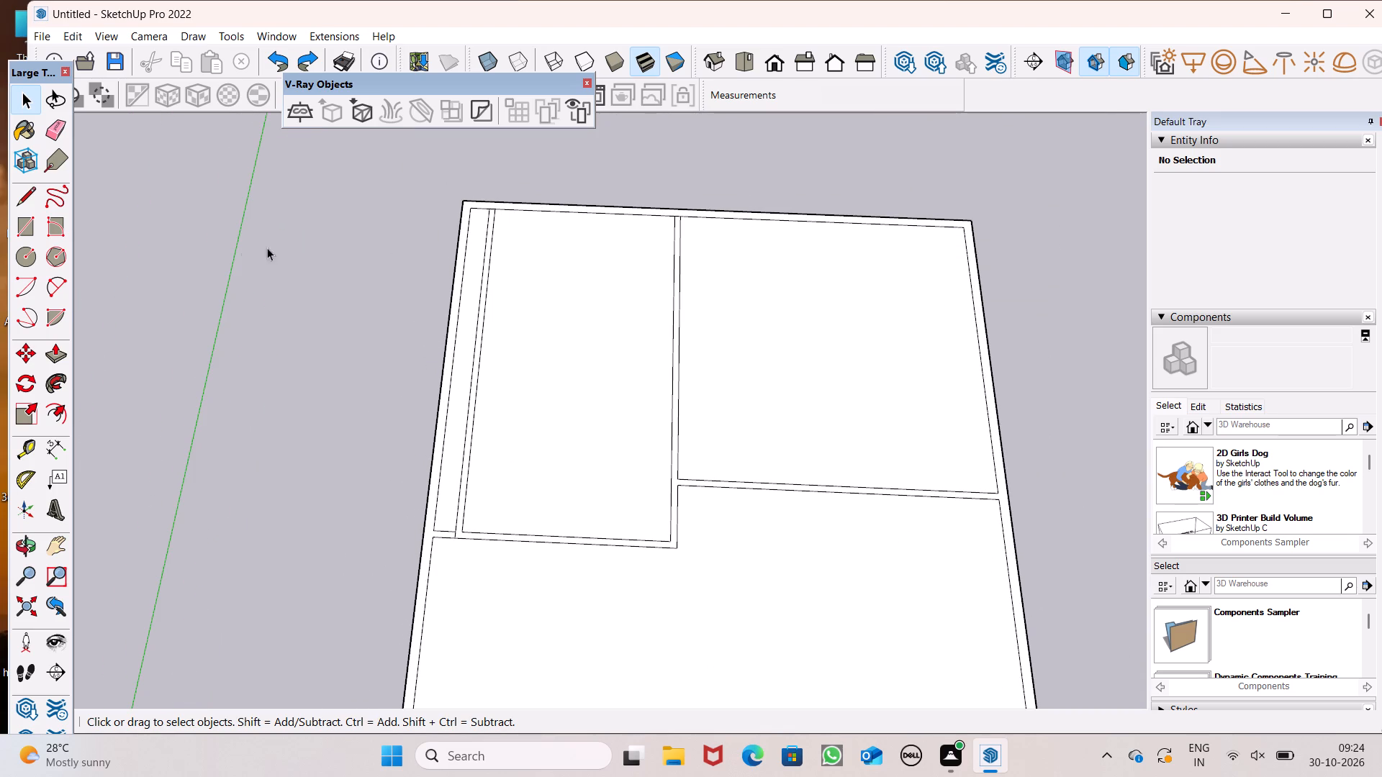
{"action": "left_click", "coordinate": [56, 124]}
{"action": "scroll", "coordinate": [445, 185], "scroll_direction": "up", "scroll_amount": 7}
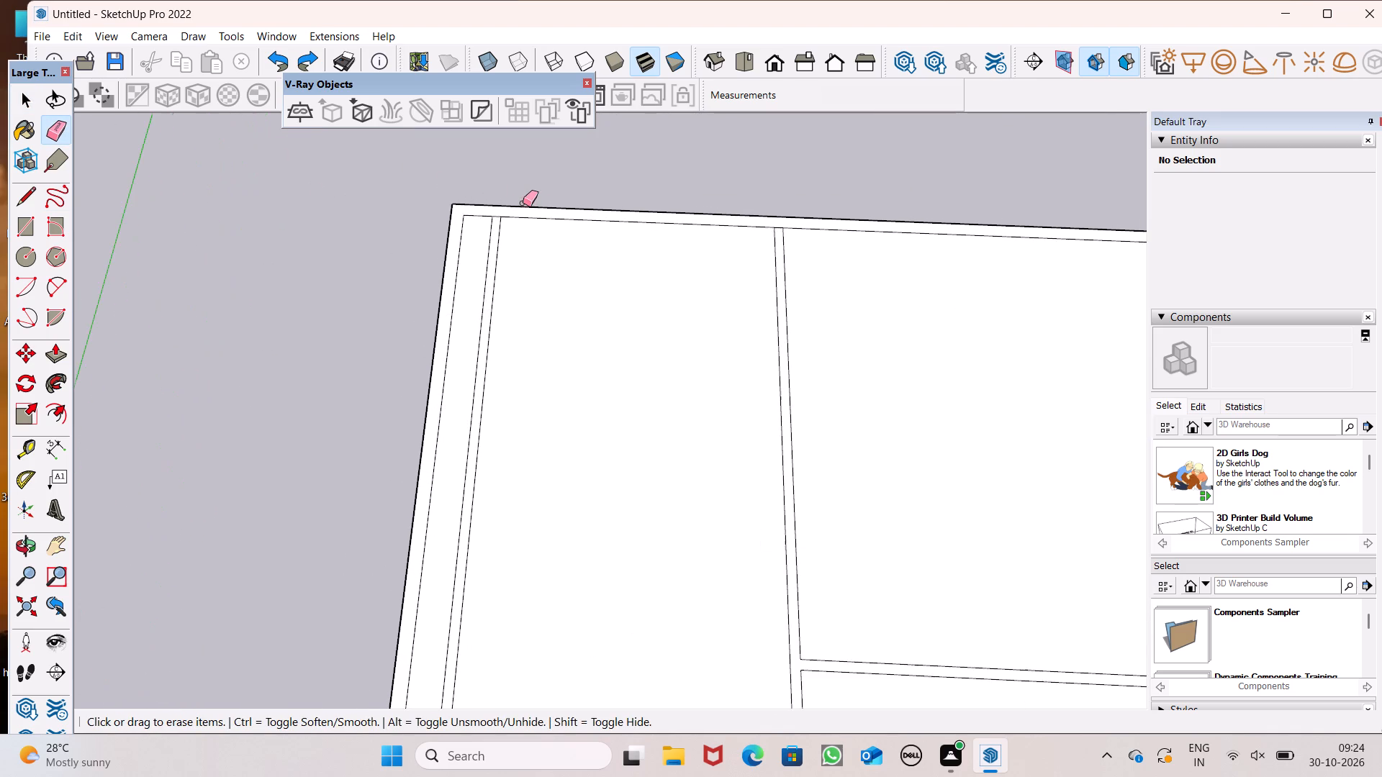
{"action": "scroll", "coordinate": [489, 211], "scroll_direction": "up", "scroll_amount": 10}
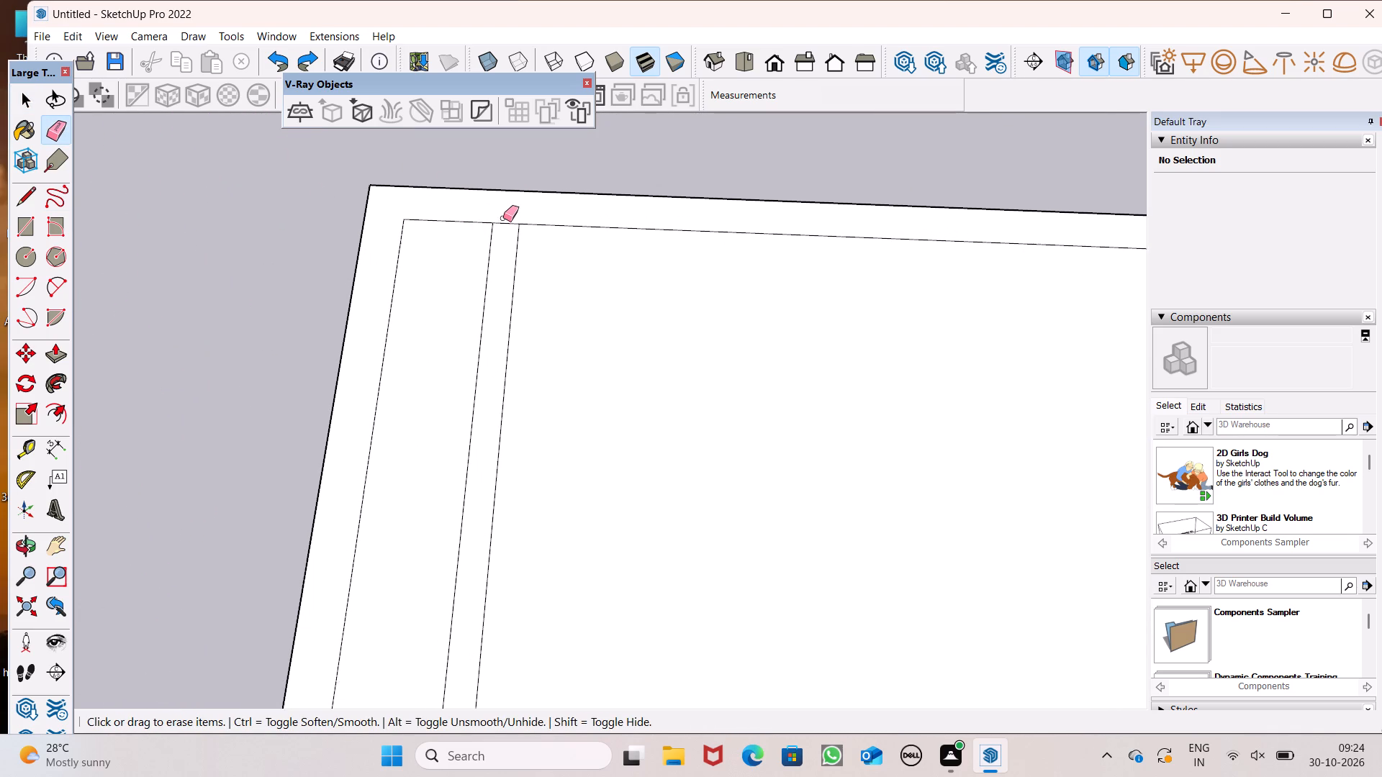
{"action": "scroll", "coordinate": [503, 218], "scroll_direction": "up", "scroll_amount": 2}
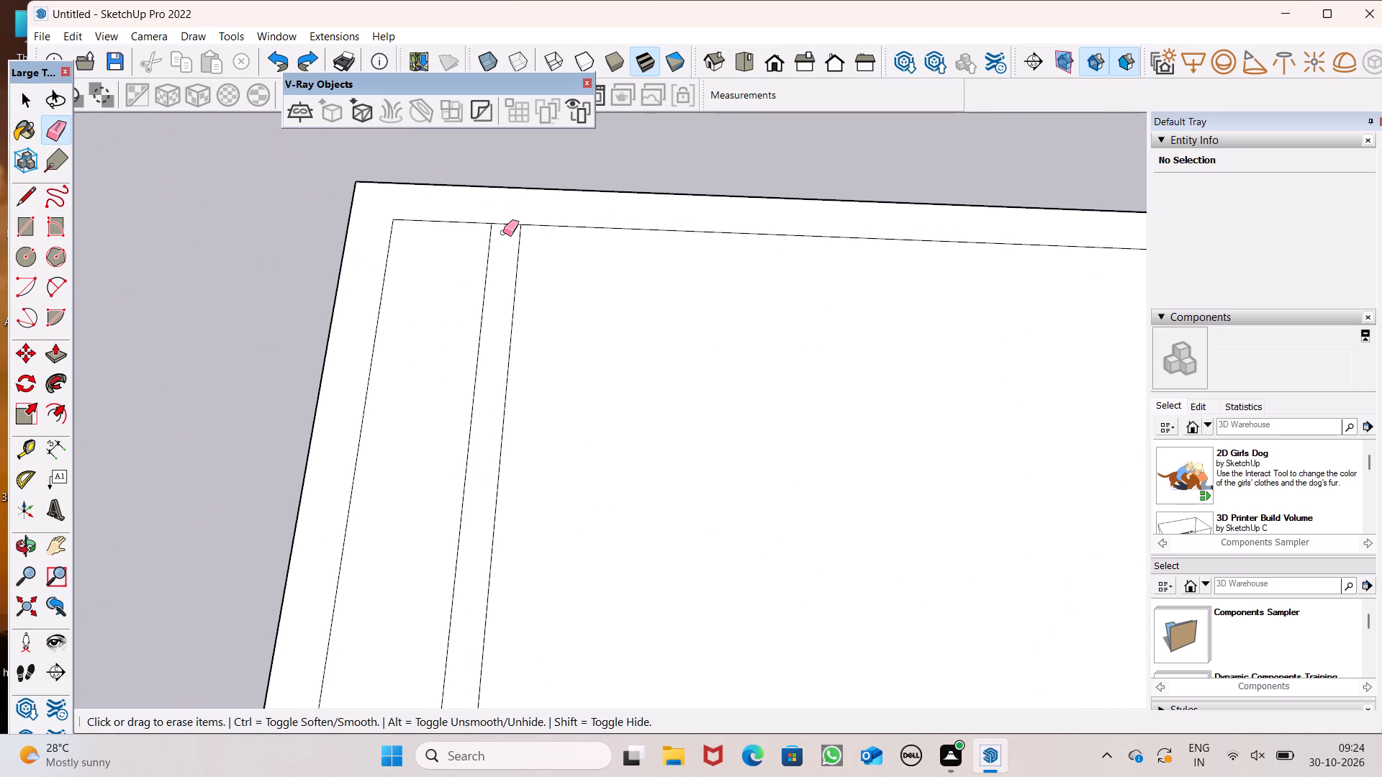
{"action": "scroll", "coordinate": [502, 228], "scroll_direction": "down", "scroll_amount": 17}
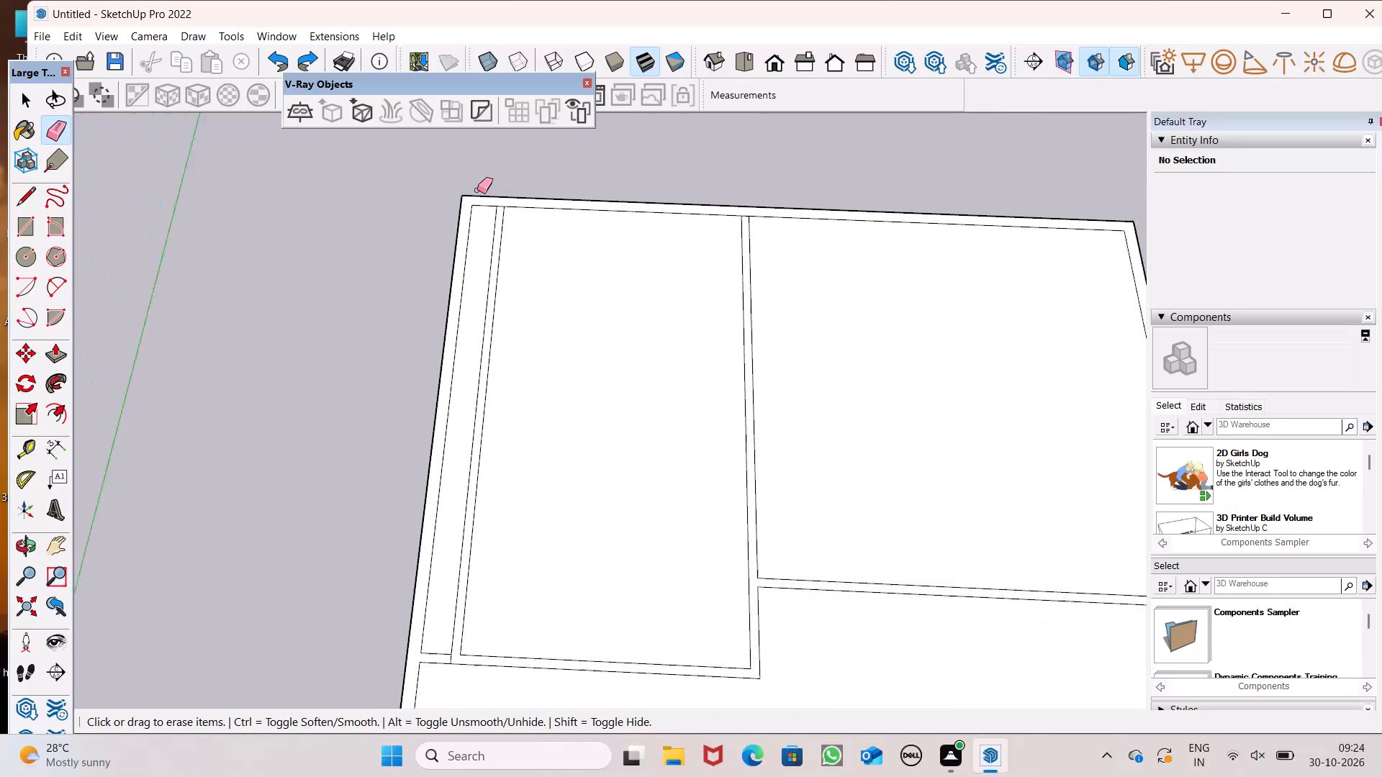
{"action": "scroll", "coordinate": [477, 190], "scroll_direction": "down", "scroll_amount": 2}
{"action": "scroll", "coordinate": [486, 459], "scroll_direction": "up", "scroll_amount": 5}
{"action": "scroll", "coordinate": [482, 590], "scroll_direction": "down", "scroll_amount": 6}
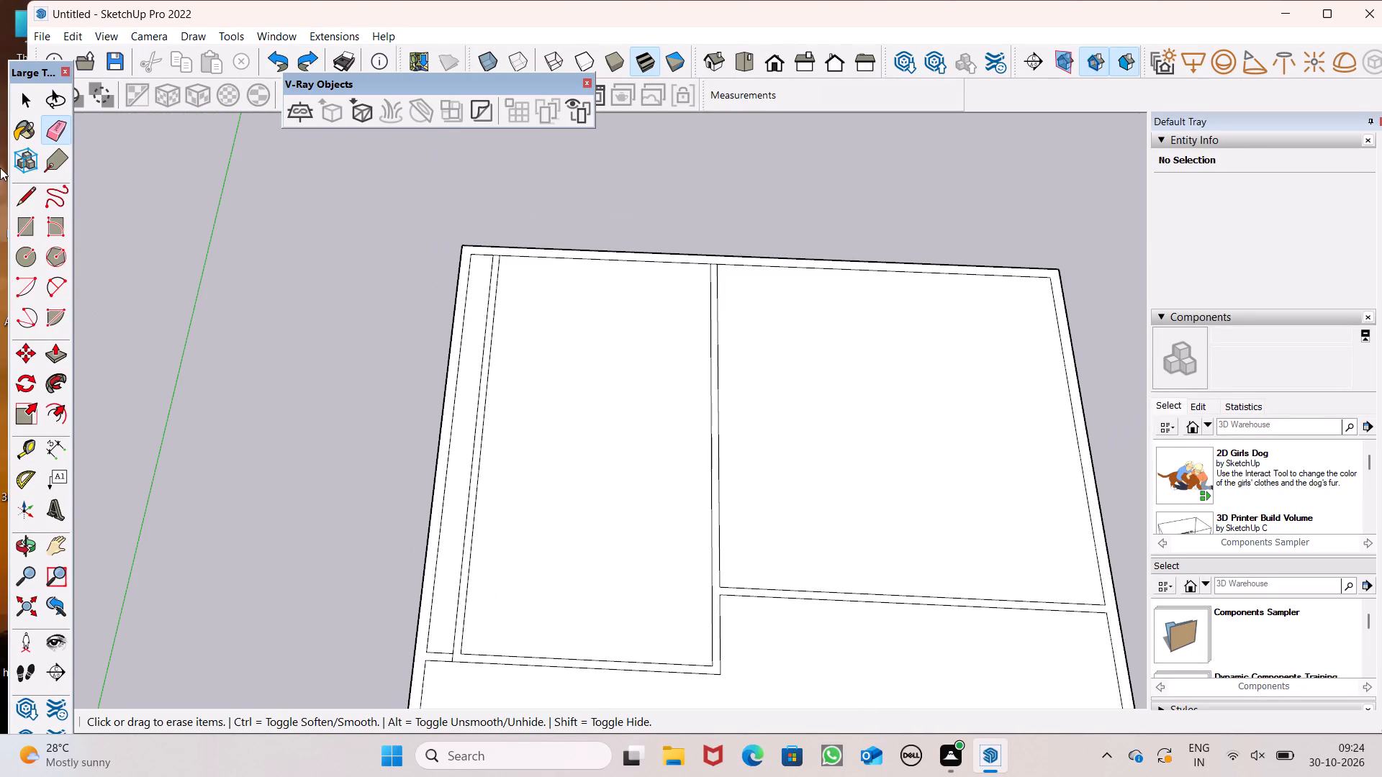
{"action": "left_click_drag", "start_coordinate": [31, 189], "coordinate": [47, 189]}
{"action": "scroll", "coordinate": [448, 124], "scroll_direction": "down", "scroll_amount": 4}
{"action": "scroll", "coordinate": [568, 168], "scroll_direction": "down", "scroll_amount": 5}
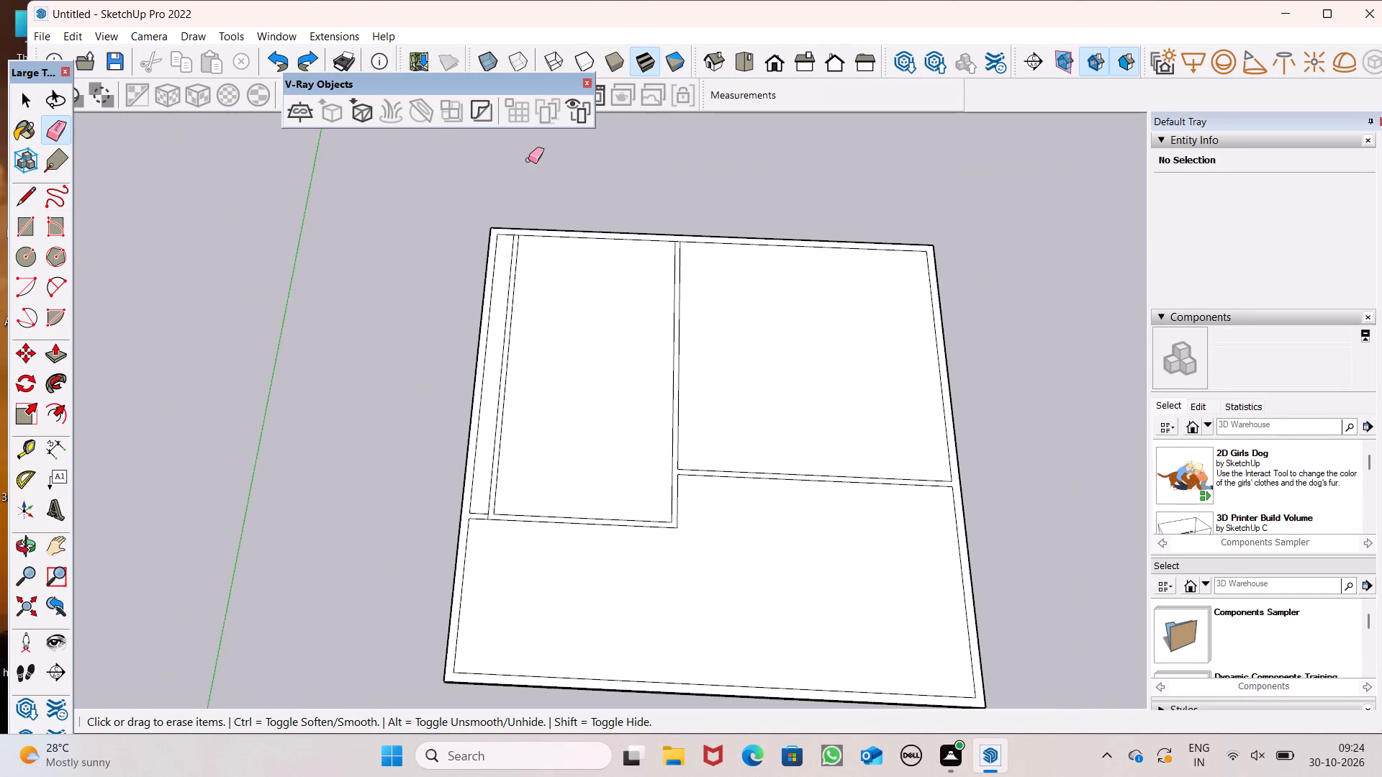
Draw a 6" line across the partition stub's end to close the gap in the left inner wall line.
{"action": "left_click", "coordinate": [23, 188]}
{"action": "scroll", "coordinate": [383, 195], "scroll_direction": "down", "scroll_amount": 4}
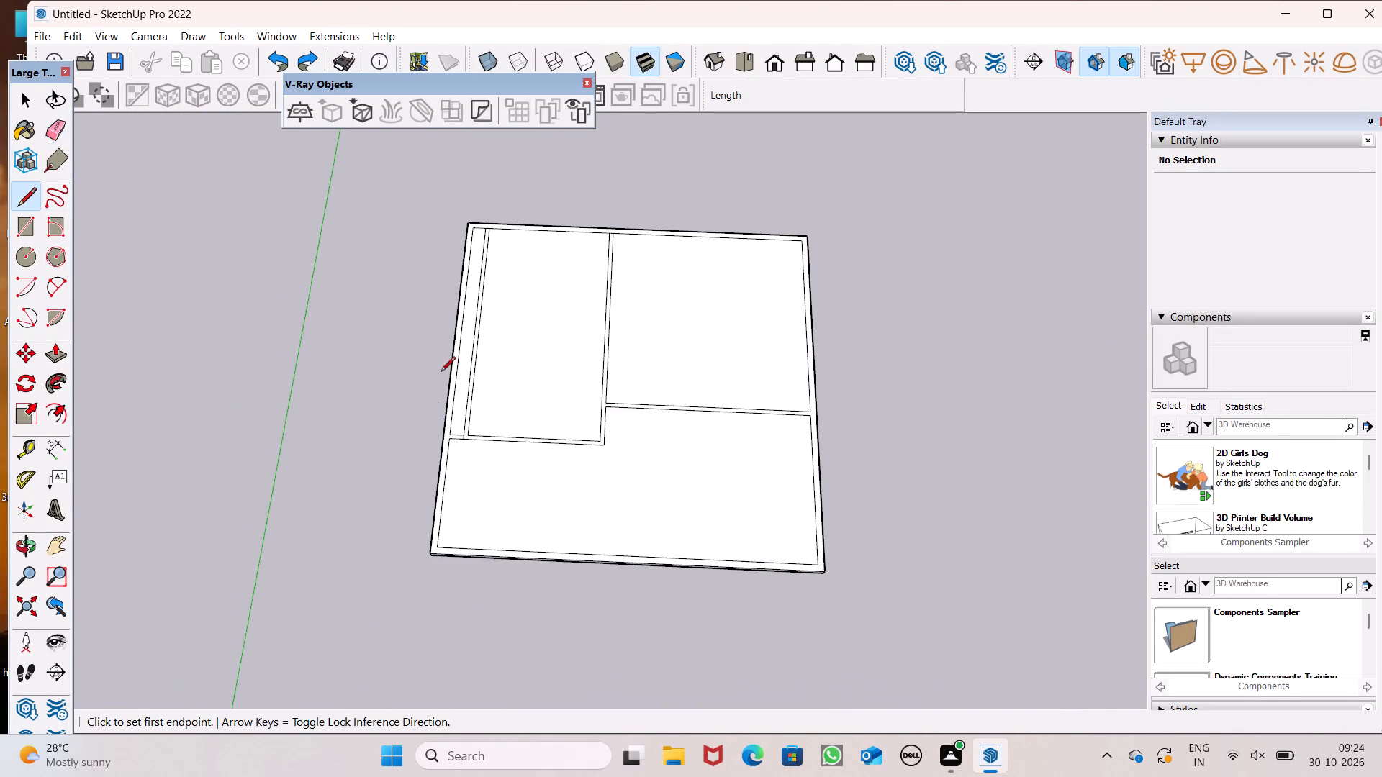
{"action": "scroll", "coordinate": [466, 460], "scroll_direction": "up", "scroll_amount": 7}
{"action": "scroll", "coordinate": [454, 422], "scroll_direction": "up", "scroll_amount": 16}
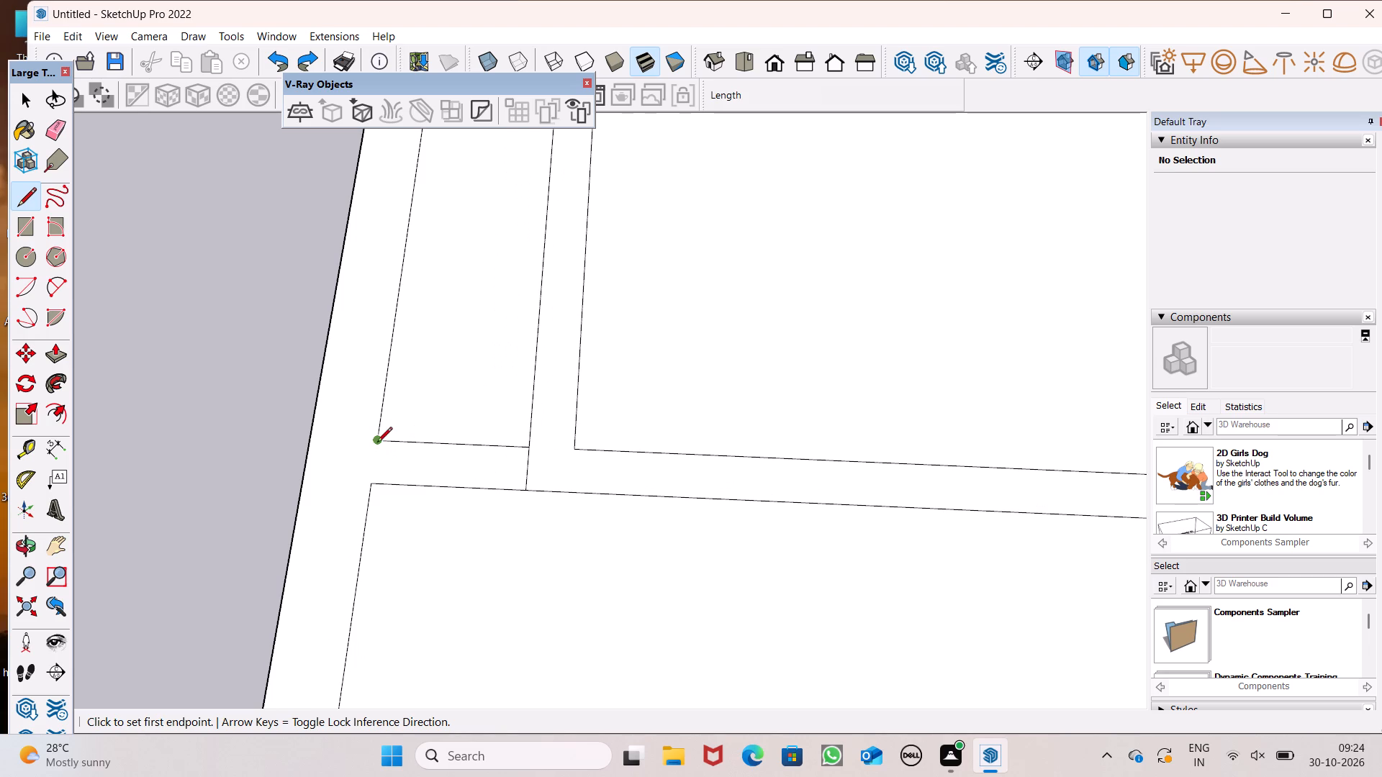
{"action": "left_click", "coordinate": [377, 443]}
{"action": "left_click", "coordinate": [375, 490]}
Erase both lines of the short partition stub between the left inner wall line and the new partition.
{"action": "left_click", "coordinate": [55, 128]}
{"action": "left_click_drag", "start_coordinate": [453, 393], "coordinate": [460, 511]}
{"action": "scroll", "coordinate": [388, 386], "scroll_direction": "down", "scroll_amount": 6}
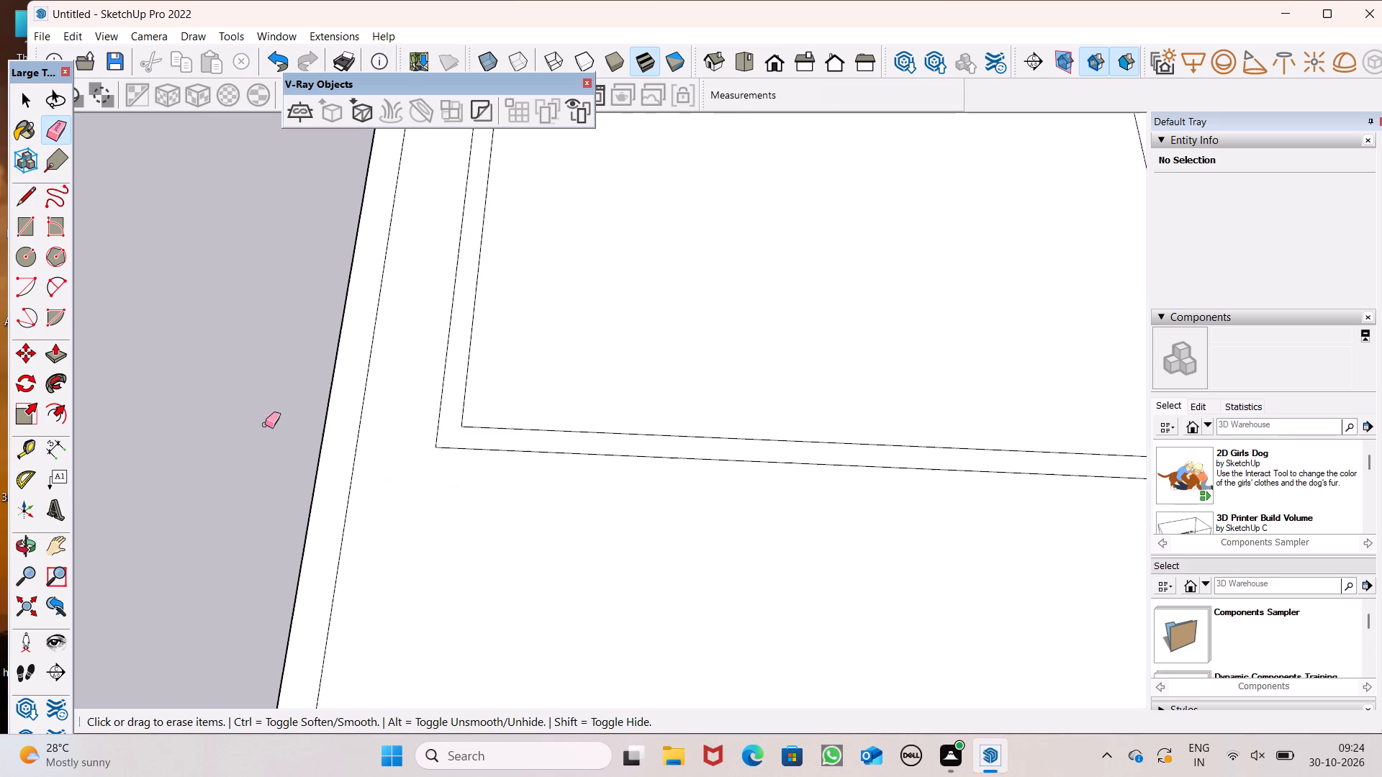
{"action": "scroll", "coordinate": [265, 424], "scroll_direction": "down", "scroll_amount": 2}
{"action": "scroll", "coordinate": [392, 444], "scroll_direction": "down", "scroll_amount": 14}
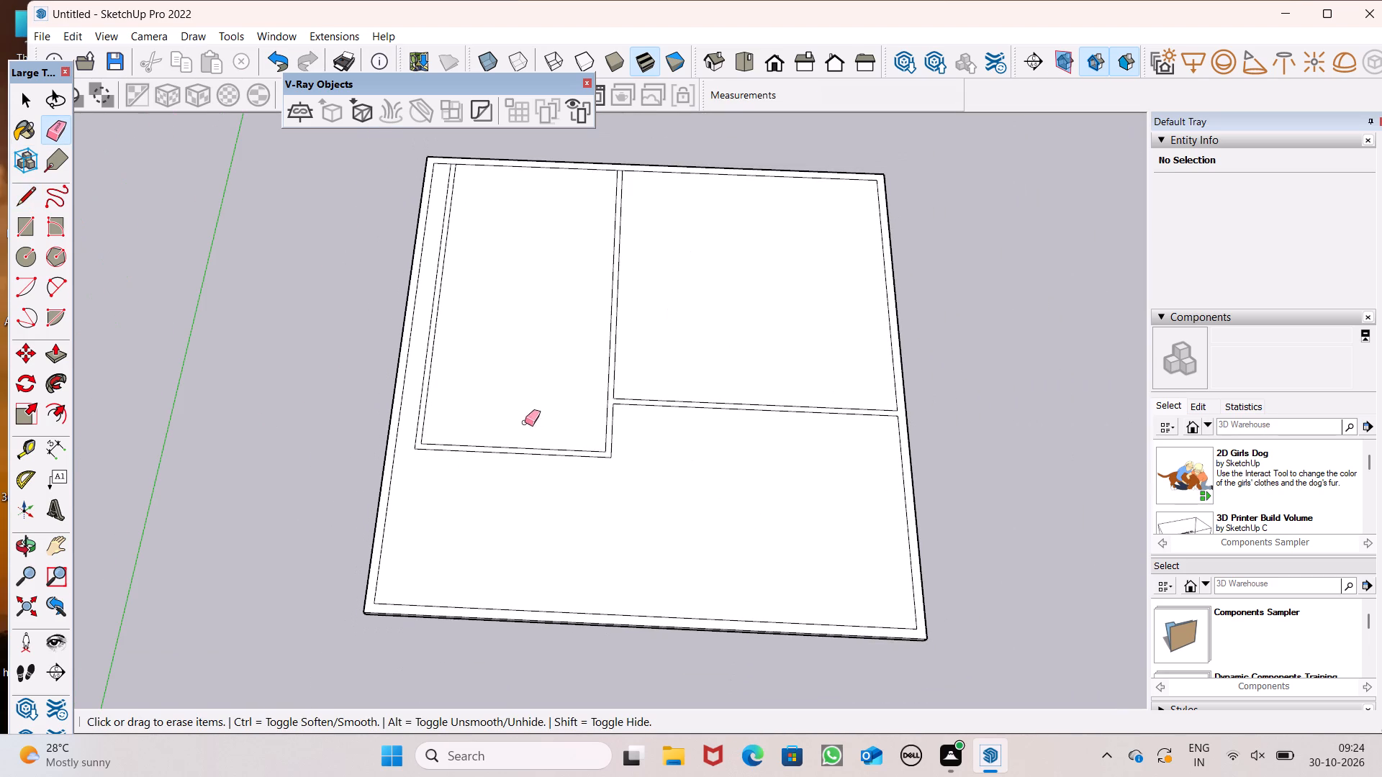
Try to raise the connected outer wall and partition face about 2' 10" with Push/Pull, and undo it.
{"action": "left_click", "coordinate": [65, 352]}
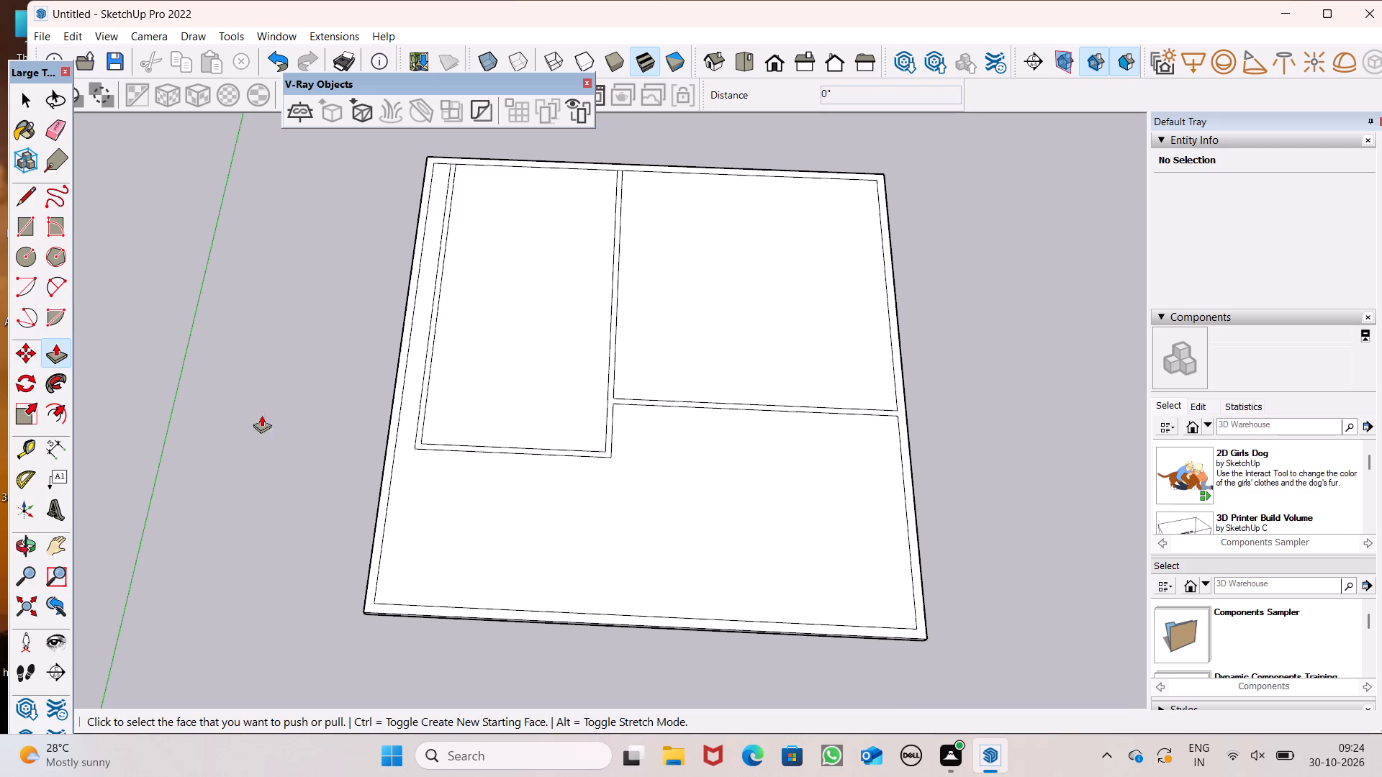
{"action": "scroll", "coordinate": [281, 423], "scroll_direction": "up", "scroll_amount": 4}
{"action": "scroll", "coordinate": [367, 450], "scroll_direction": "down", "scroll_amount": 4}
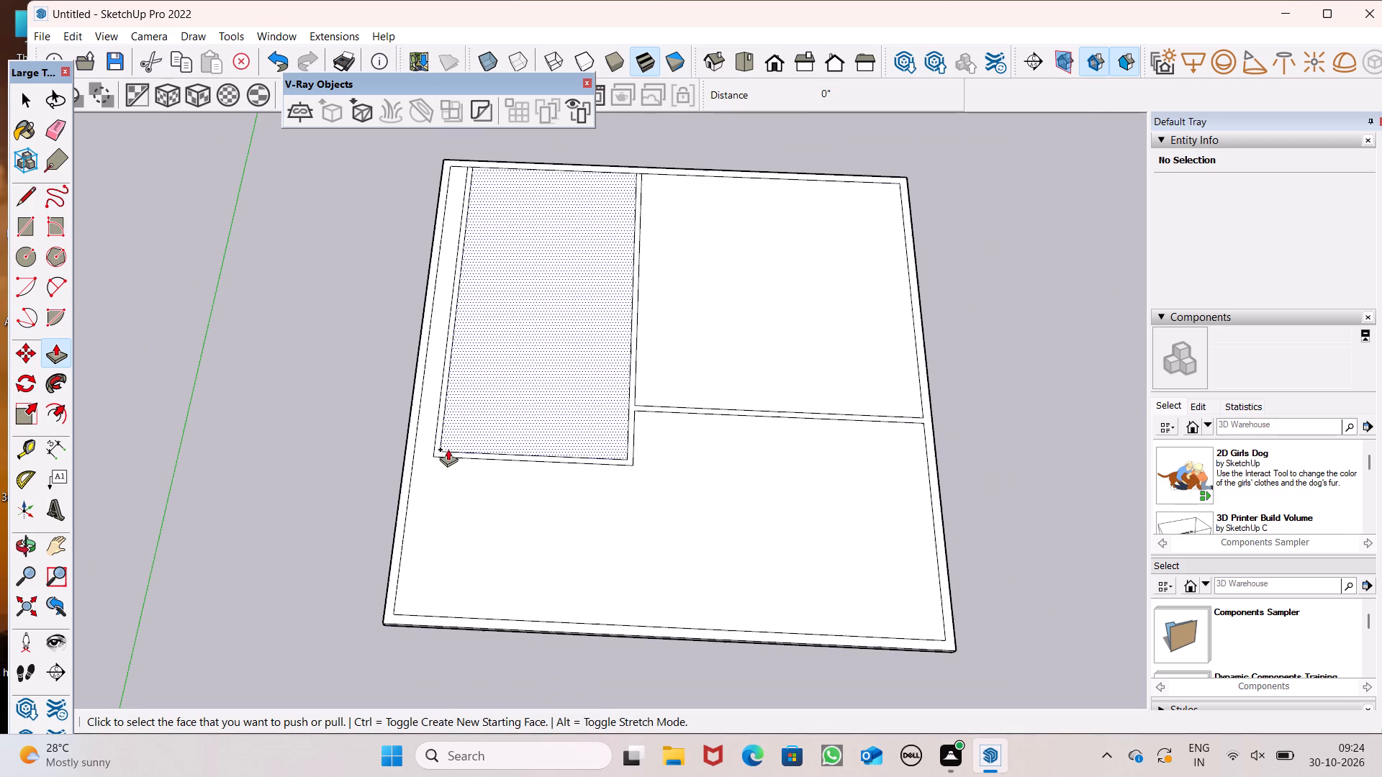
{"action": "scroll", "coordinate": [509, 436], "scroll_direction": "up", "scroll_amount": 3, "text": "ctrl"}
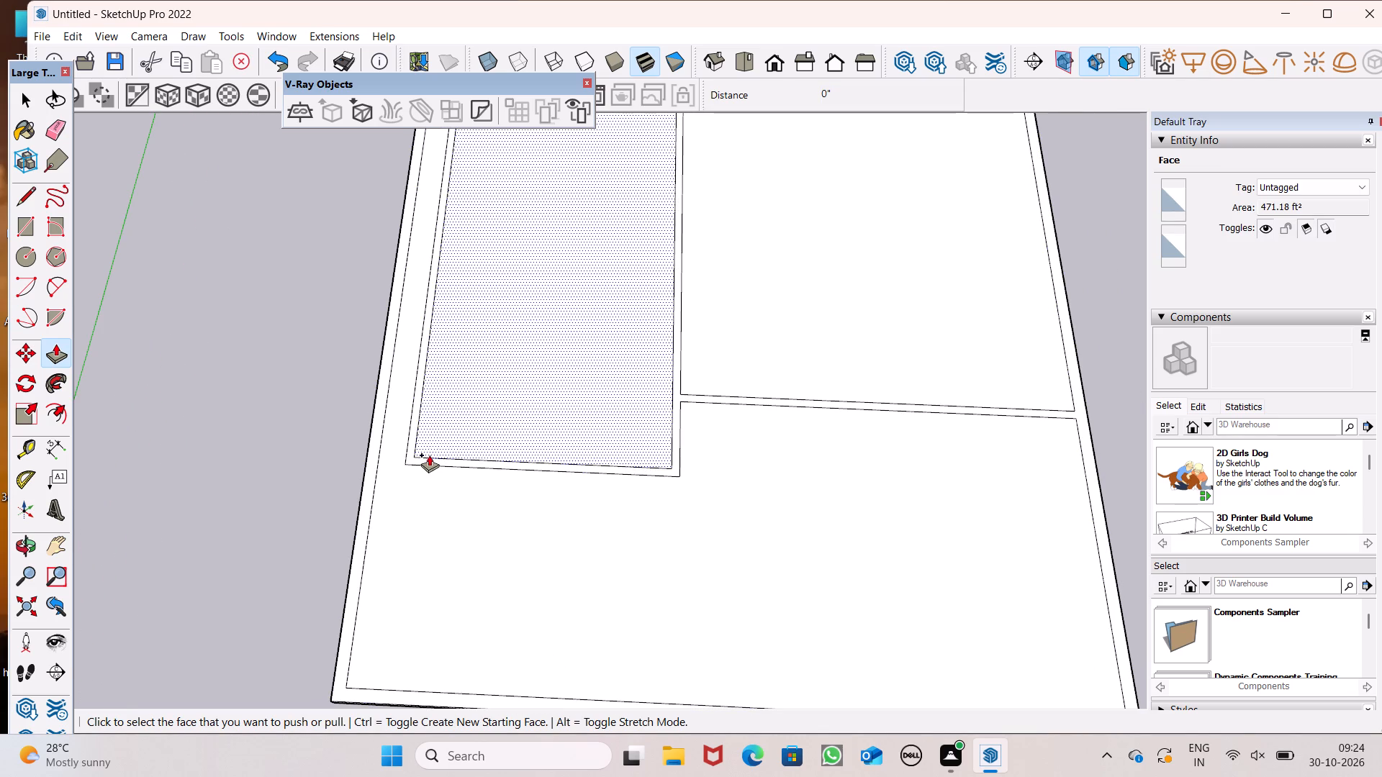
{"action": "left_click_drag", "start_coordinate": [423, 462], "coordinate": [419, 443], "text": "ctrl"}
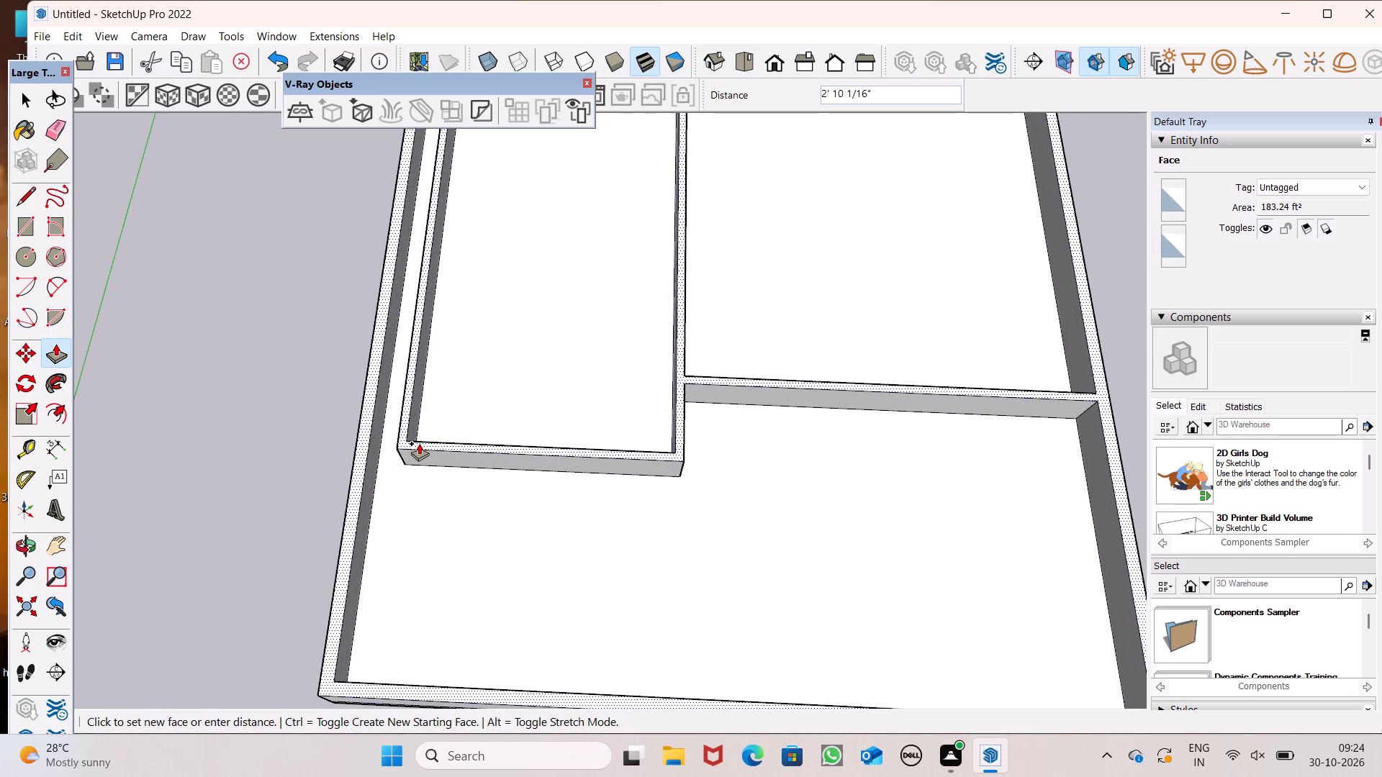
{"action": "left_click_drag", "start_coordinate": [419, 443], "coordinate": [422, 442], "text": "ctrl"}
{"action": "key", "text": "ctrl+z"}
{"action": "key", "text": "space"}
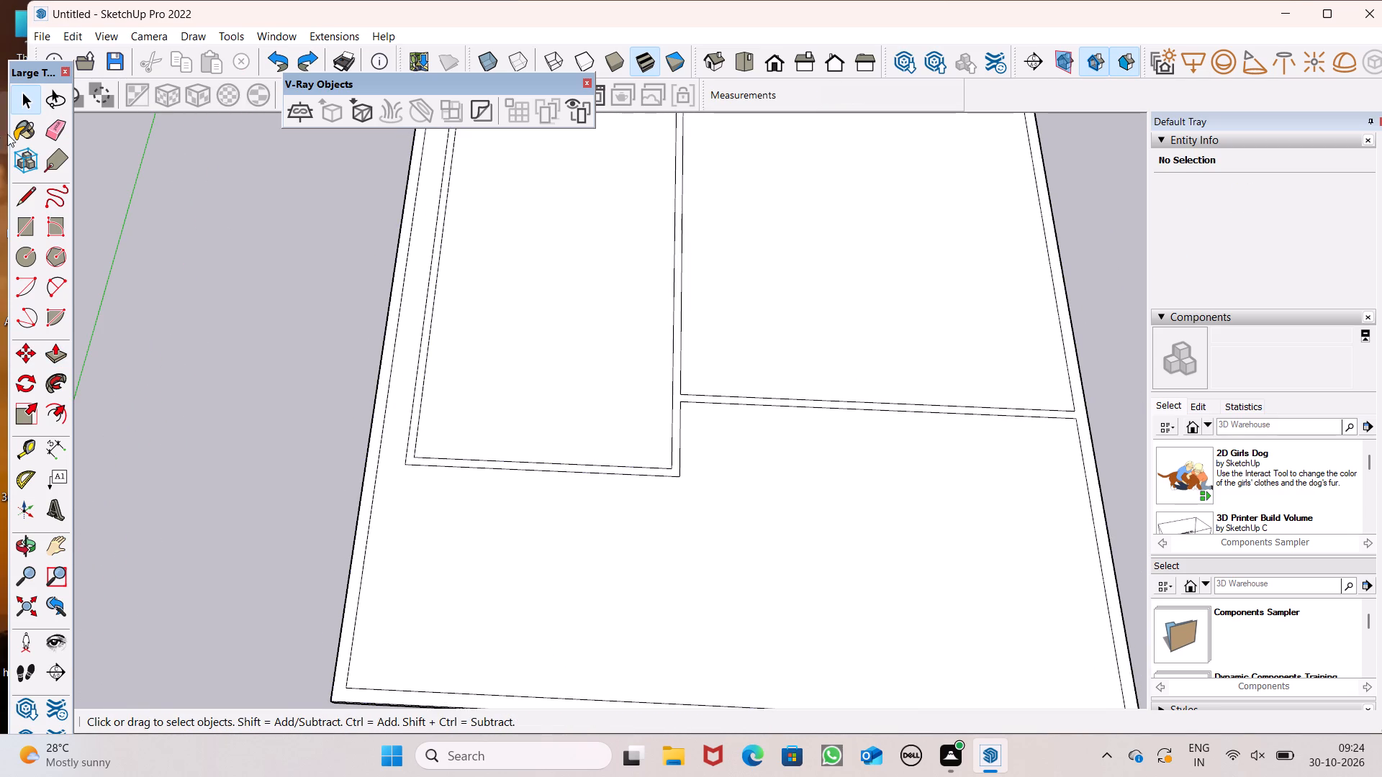
Draw a line across the right-hand partition's end to close the gap in the right inner wall line.
{"action": "left_click", "coordinate": [32, 195]}
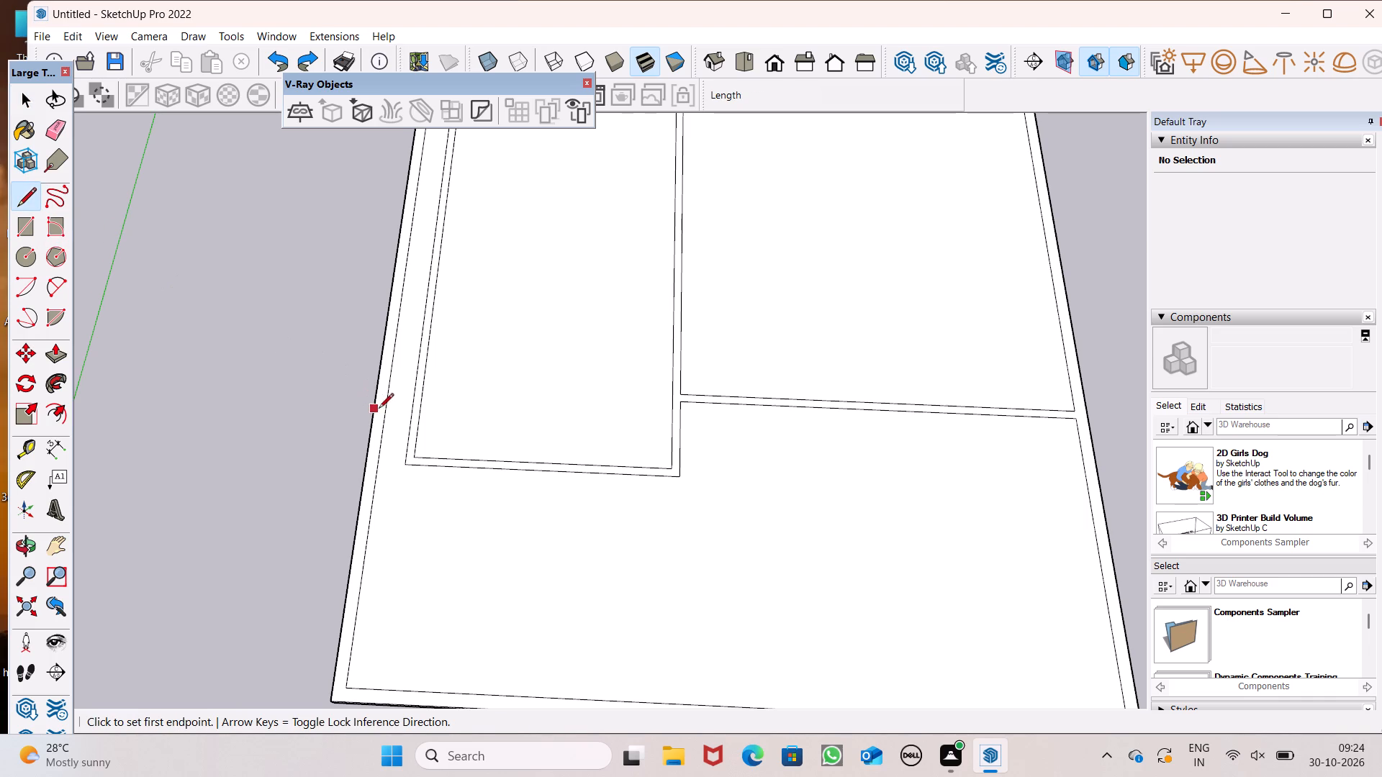
{"action": "scroll", "coordinate": [381, 411], "scroll_direction": "down", "scroll_amount": 7}
{"action": "scroll", "coordinate": [543, 334], "scroll_direction": "up", "scroll_amount": 7}
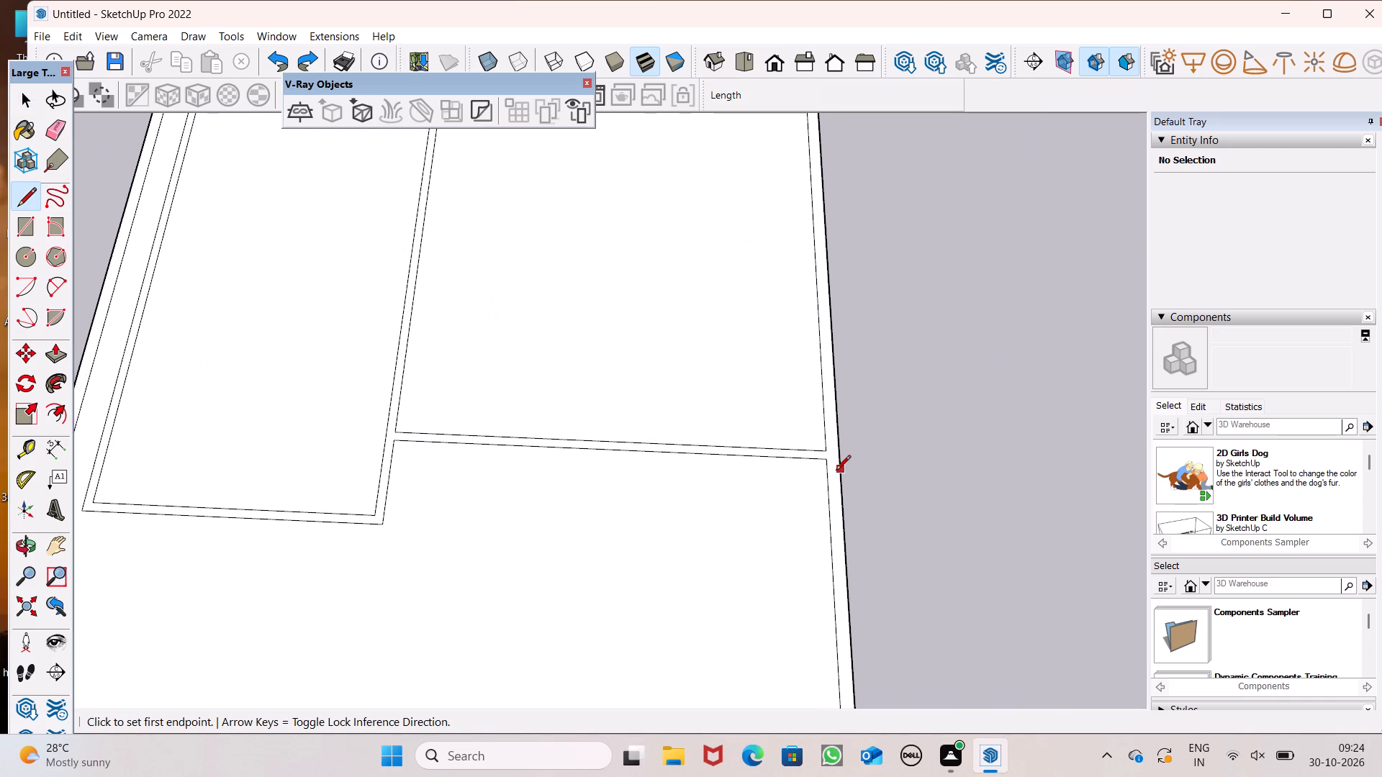
{"action": "scroll", "coordinate": [836, 471], "scroll_direction": "up", "scroll_amount": 6}
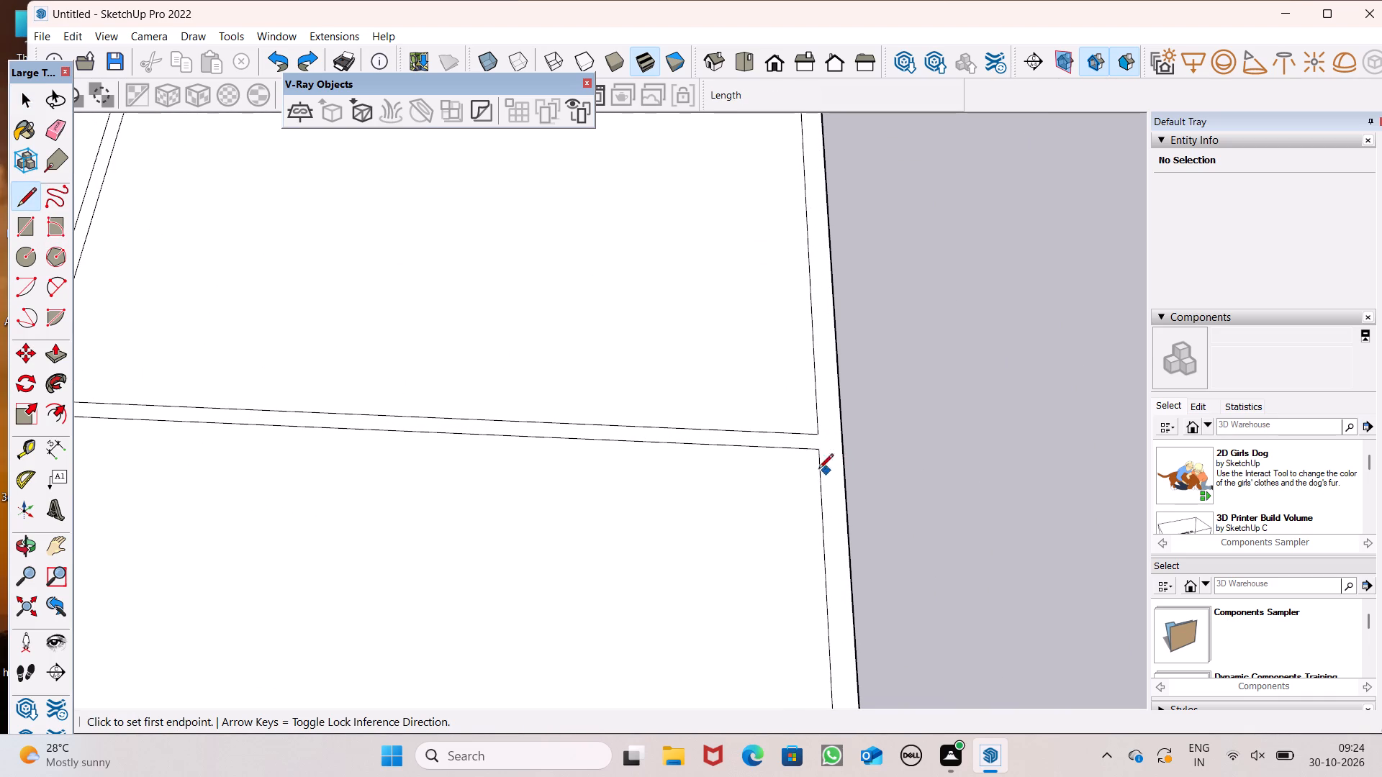
{"action": "scroll", "coordinate": [785, 506], "scroll_direction": "down", "scroll_amount": 7}
{"action": "scroll", "coordinate": [810, 474], "scroll_direction": "up", "scroll_amount": 7}
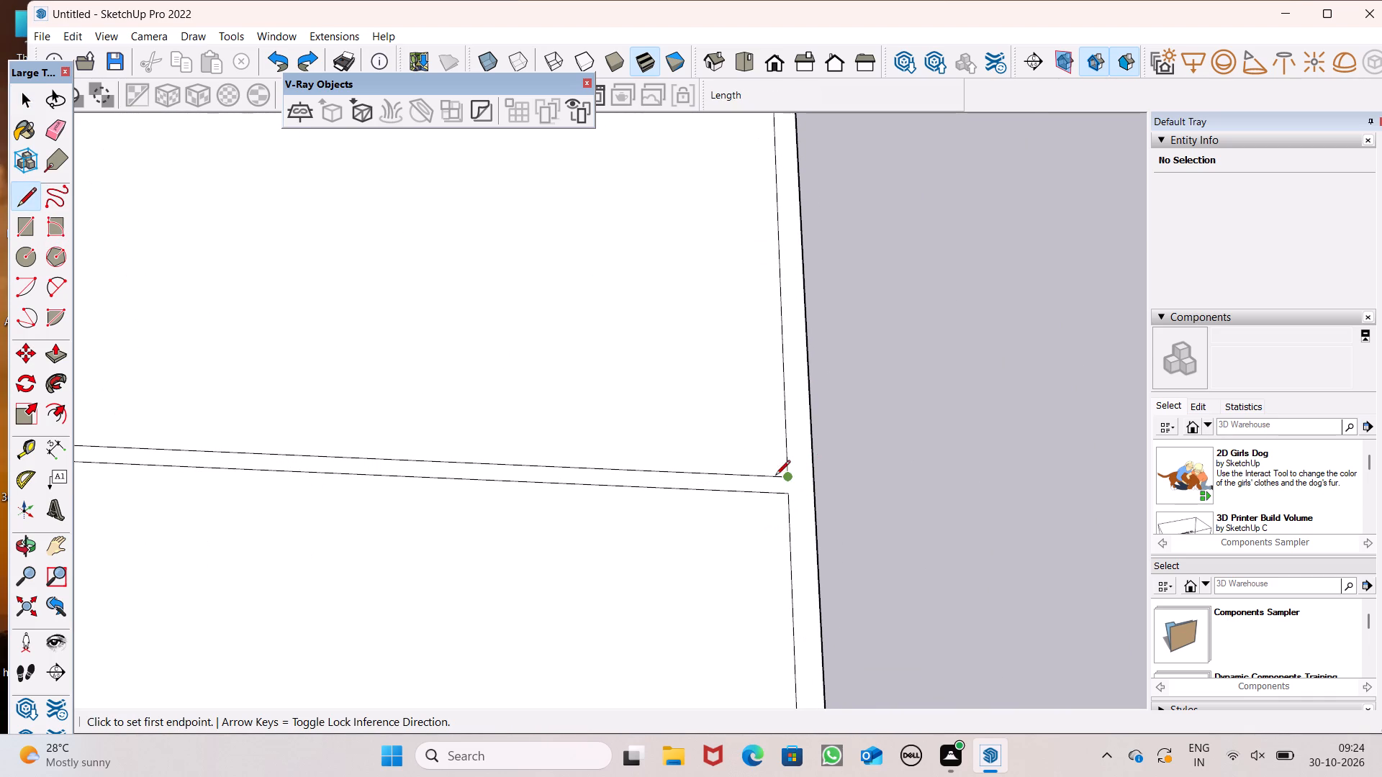
{"action": "left_click", "coordinate": [792, 476]}
{"action": "scroll", "coordinate": [798, 504], "scroll_direction": "up", "scroll_amount": 7}
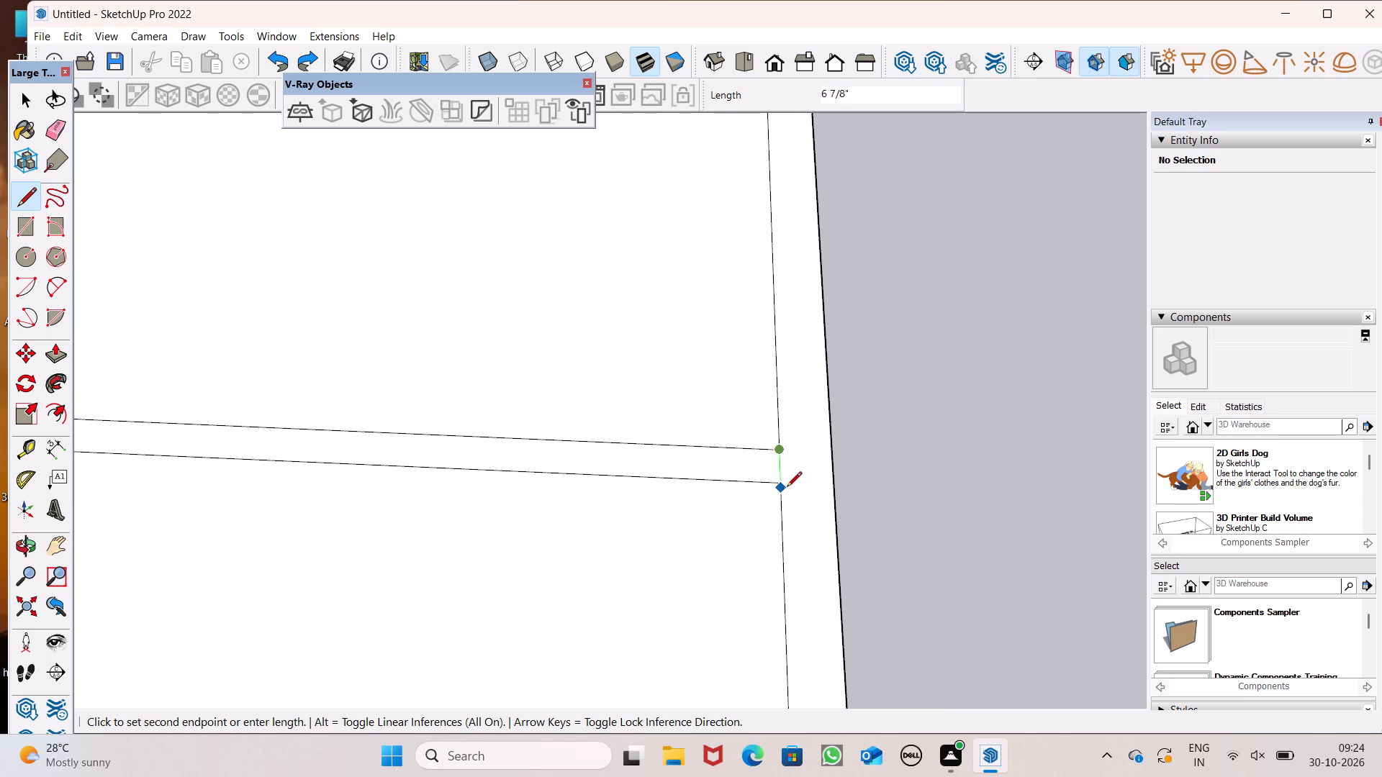
{"action": "left_click", "coordinate": [785, 487]}
{"action": "scroll", "coordinate": [692, 530], "scroll_direction": "down", "scroll_amount": 18}
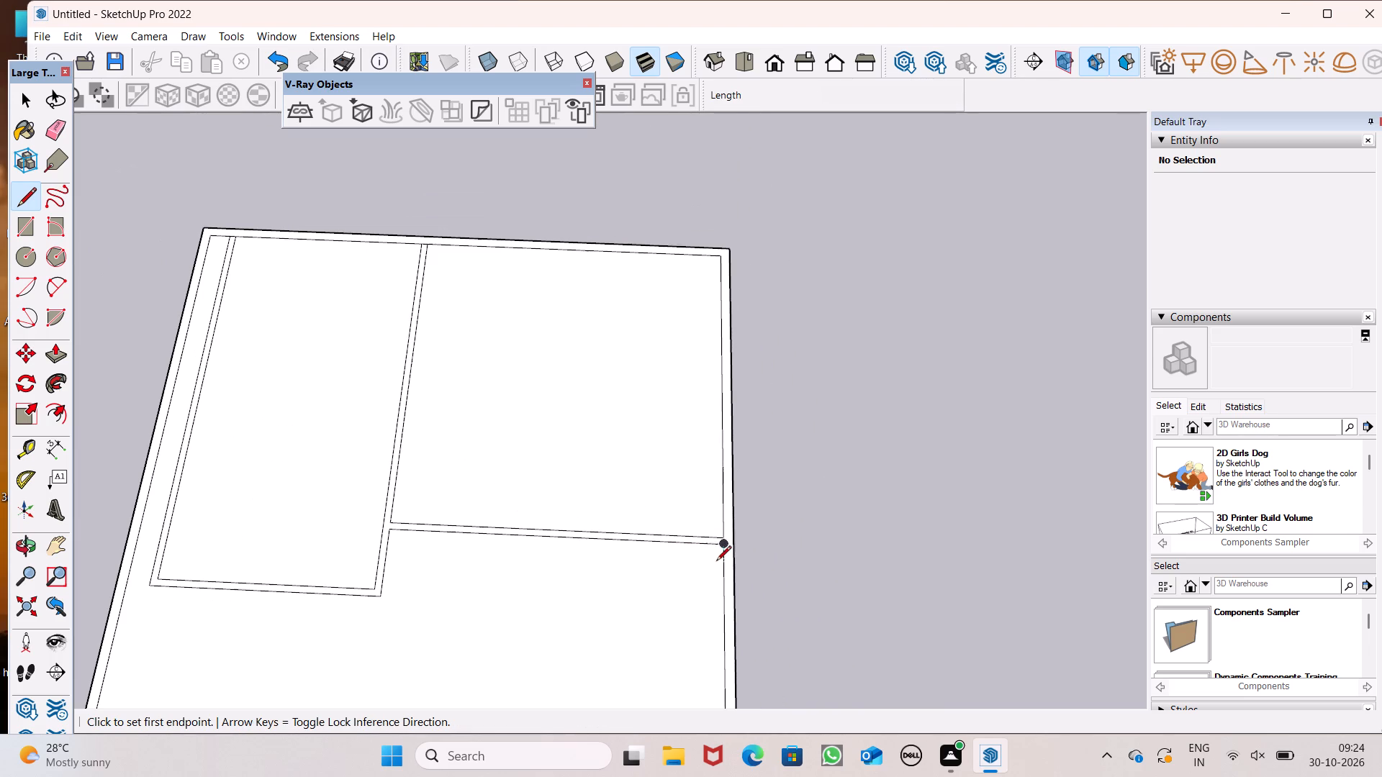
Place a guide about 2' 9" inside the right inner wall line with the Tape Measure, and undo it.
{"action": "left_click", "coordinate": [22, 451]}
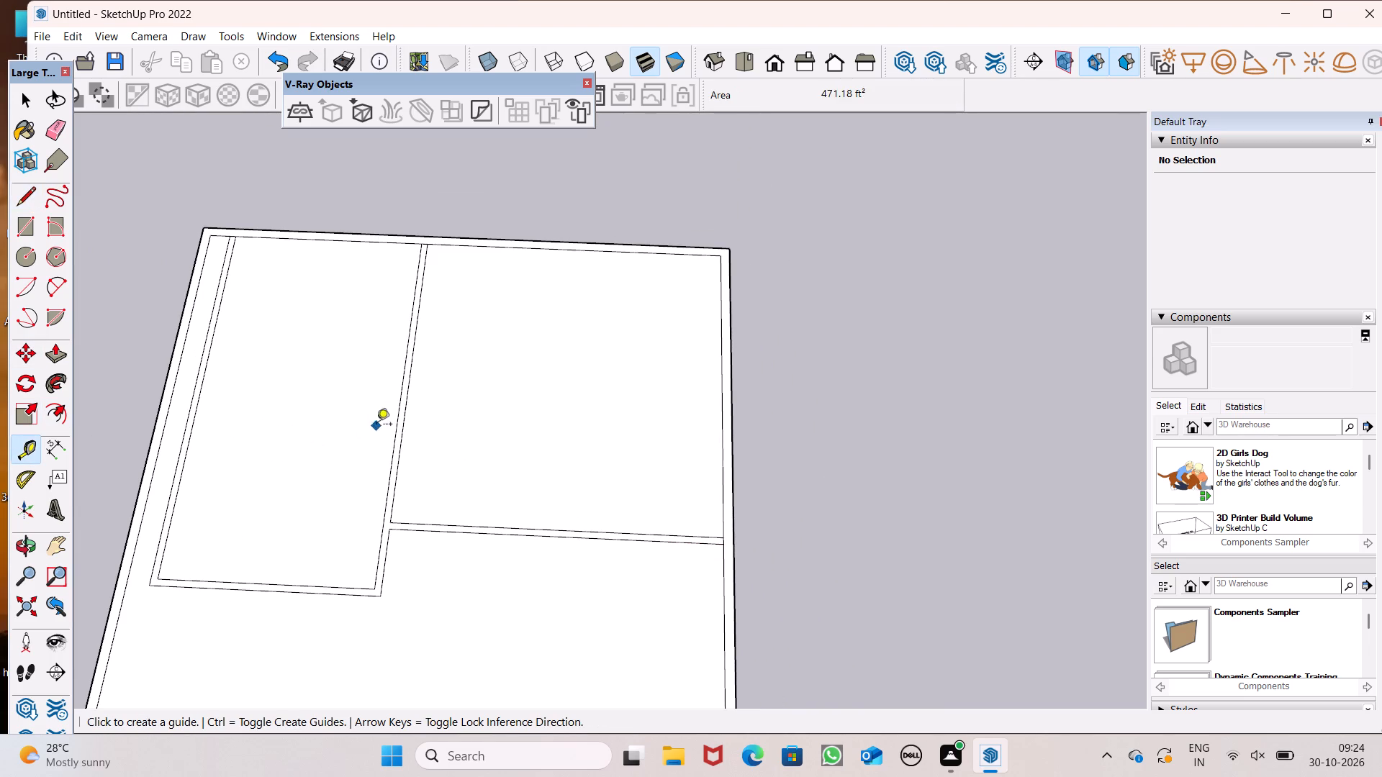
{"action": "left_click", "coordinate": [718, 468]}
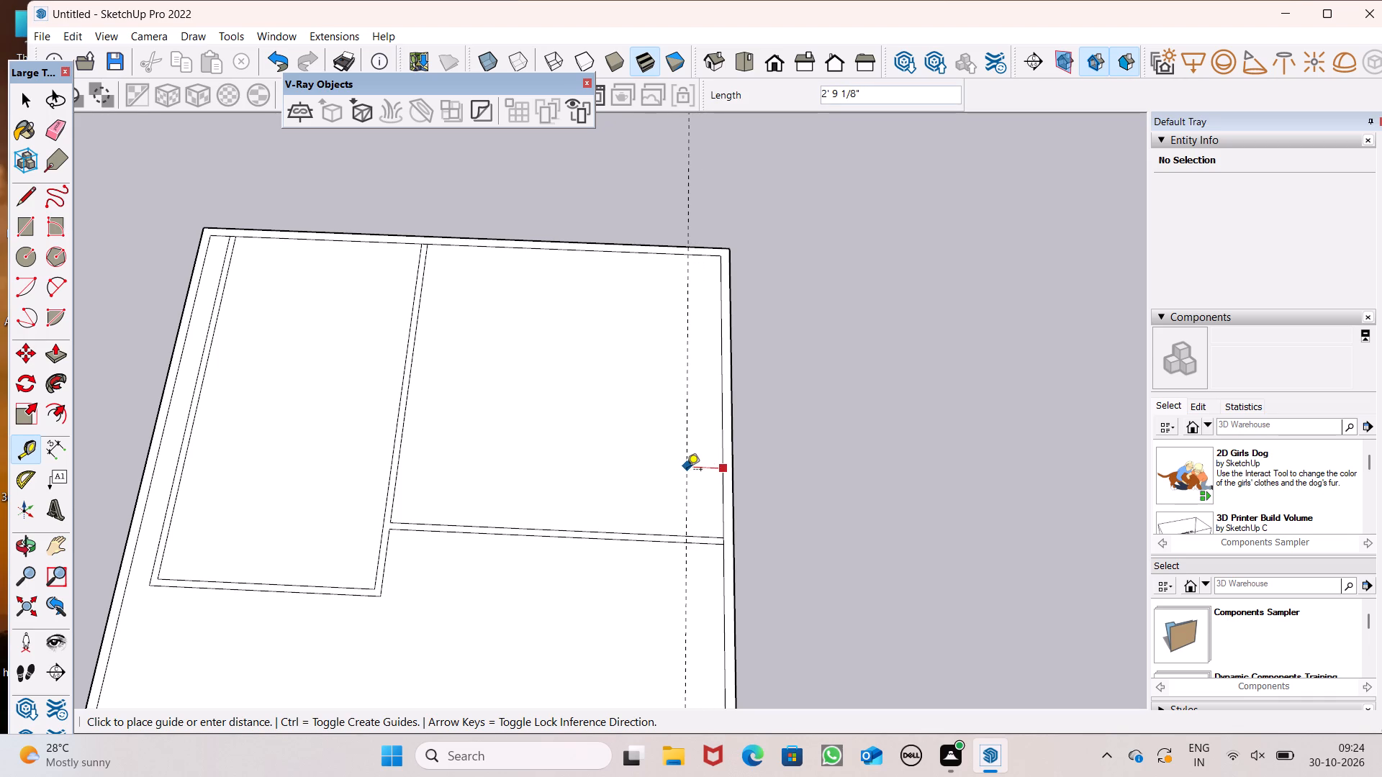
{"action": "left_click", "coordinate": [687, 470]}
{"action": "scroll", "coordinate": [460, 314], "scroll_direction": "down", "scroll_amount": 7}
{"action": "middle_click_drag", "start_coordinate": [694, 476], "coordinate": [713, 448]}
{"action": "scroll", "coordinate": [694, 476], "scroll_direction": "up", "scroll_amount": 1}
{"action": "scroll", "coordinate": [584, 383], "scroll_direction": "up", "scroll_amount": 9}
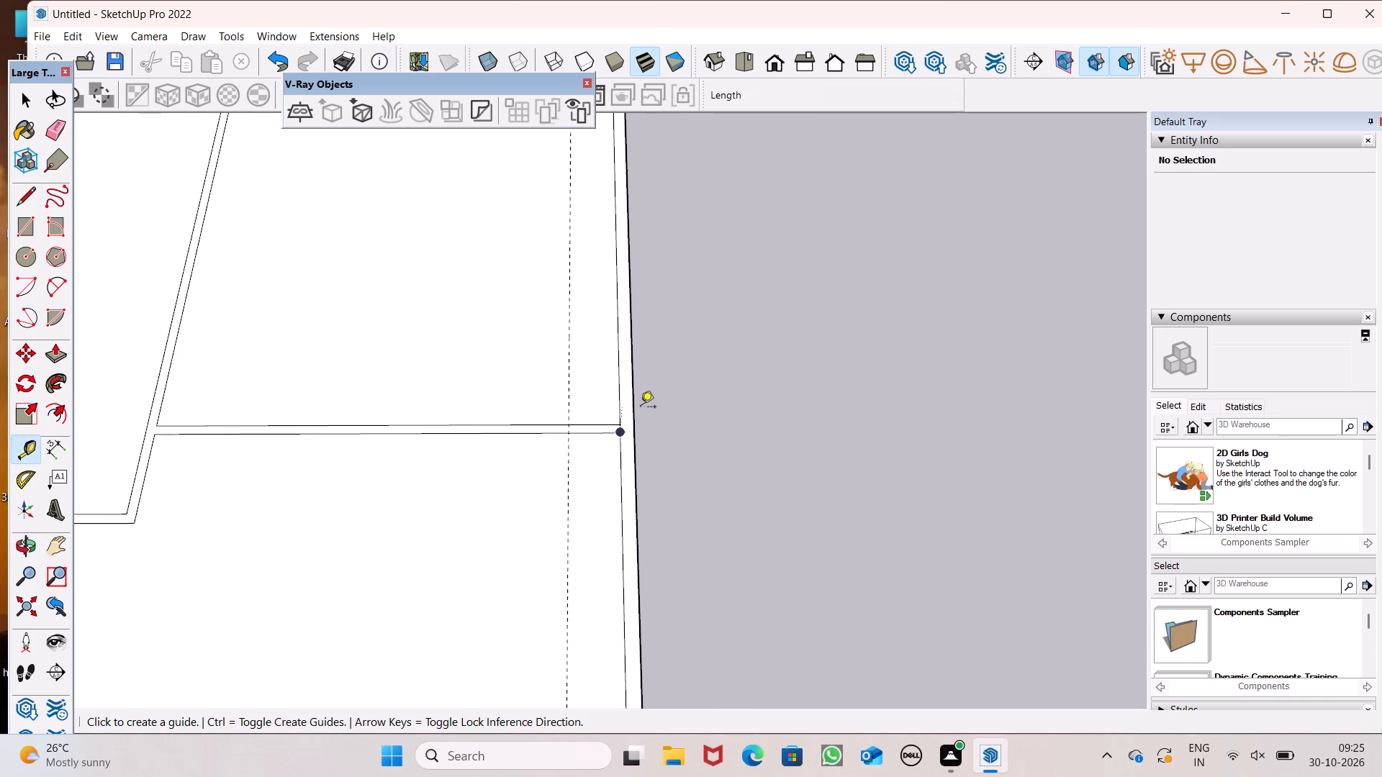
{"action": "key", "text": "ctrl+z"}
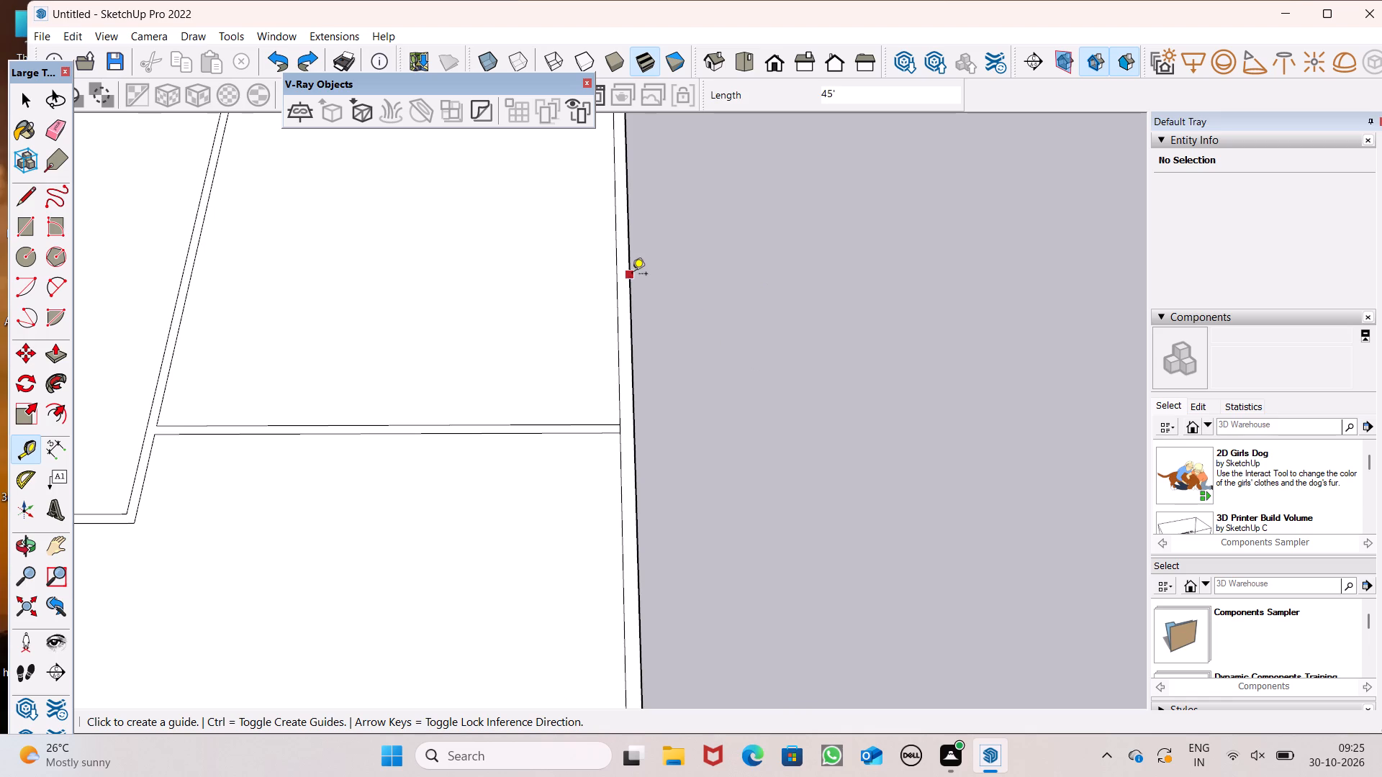
Place a guide about 1' 6 9/16" inside the right inner wall line and a second guide 6" further inward.
{"action": "left_click", "coordinate": [615, 368]}
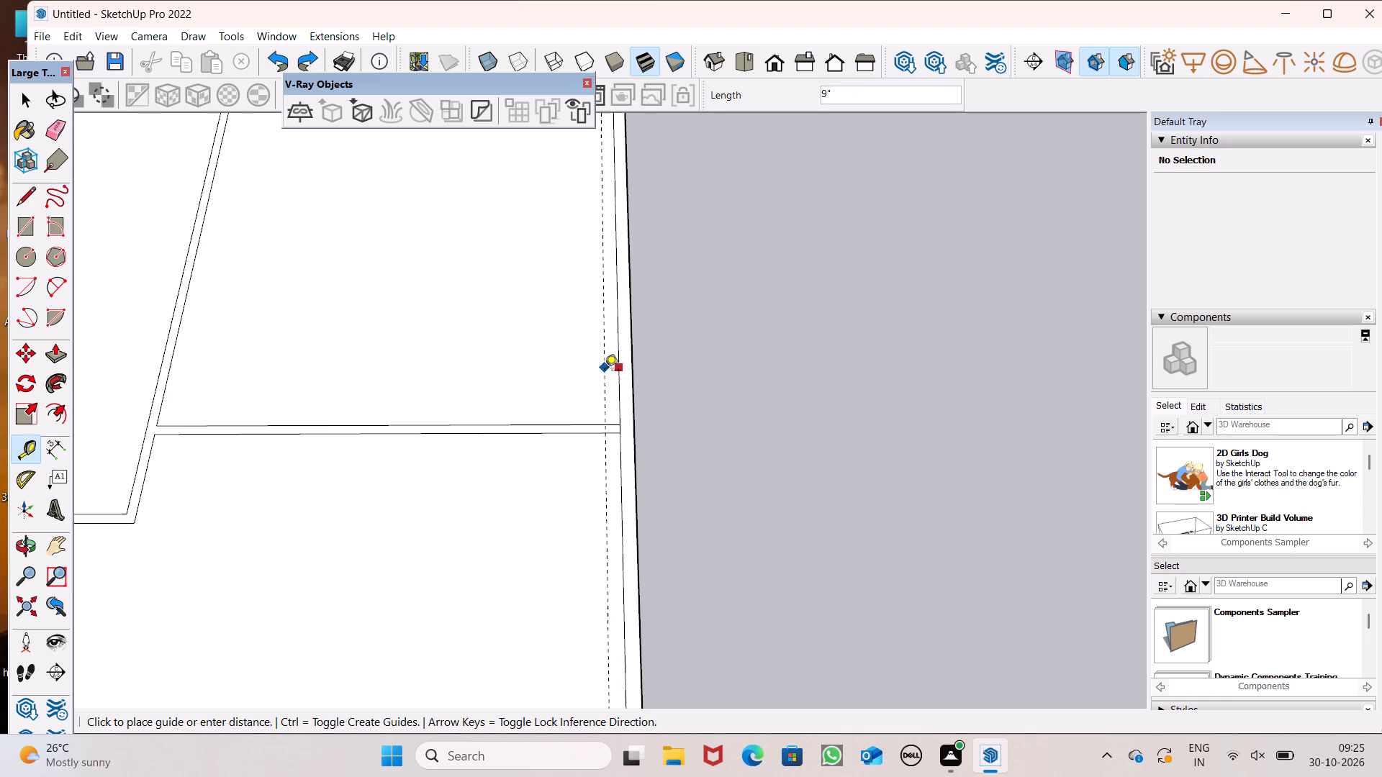
{"action": "left_click", "coordinate": [591, 376]}
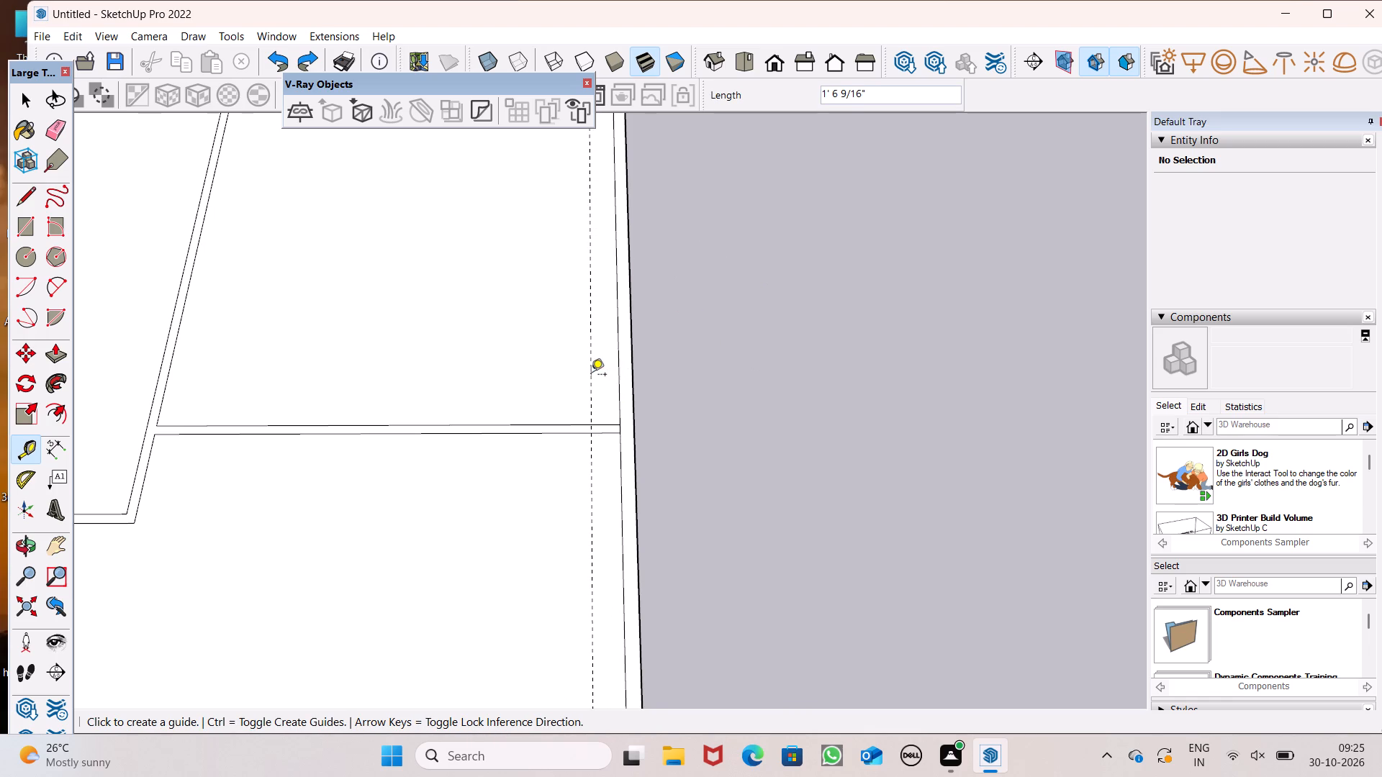
{"action": "left_click", "coordinate": [588, 376]}
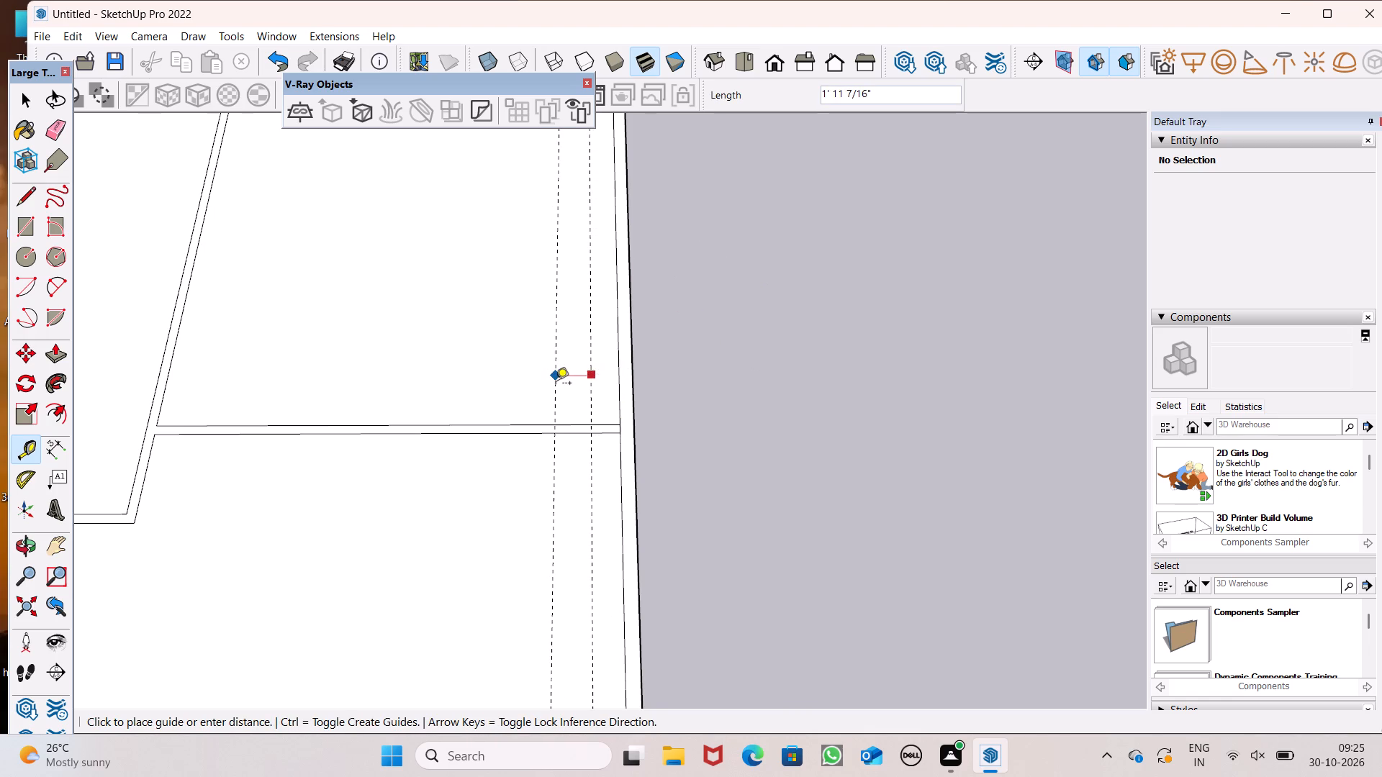
{"action": "key", "text": "6"}
{"action": "key", "text": "shift+quotedbl"}
{"action": "key", "text": "Return"}
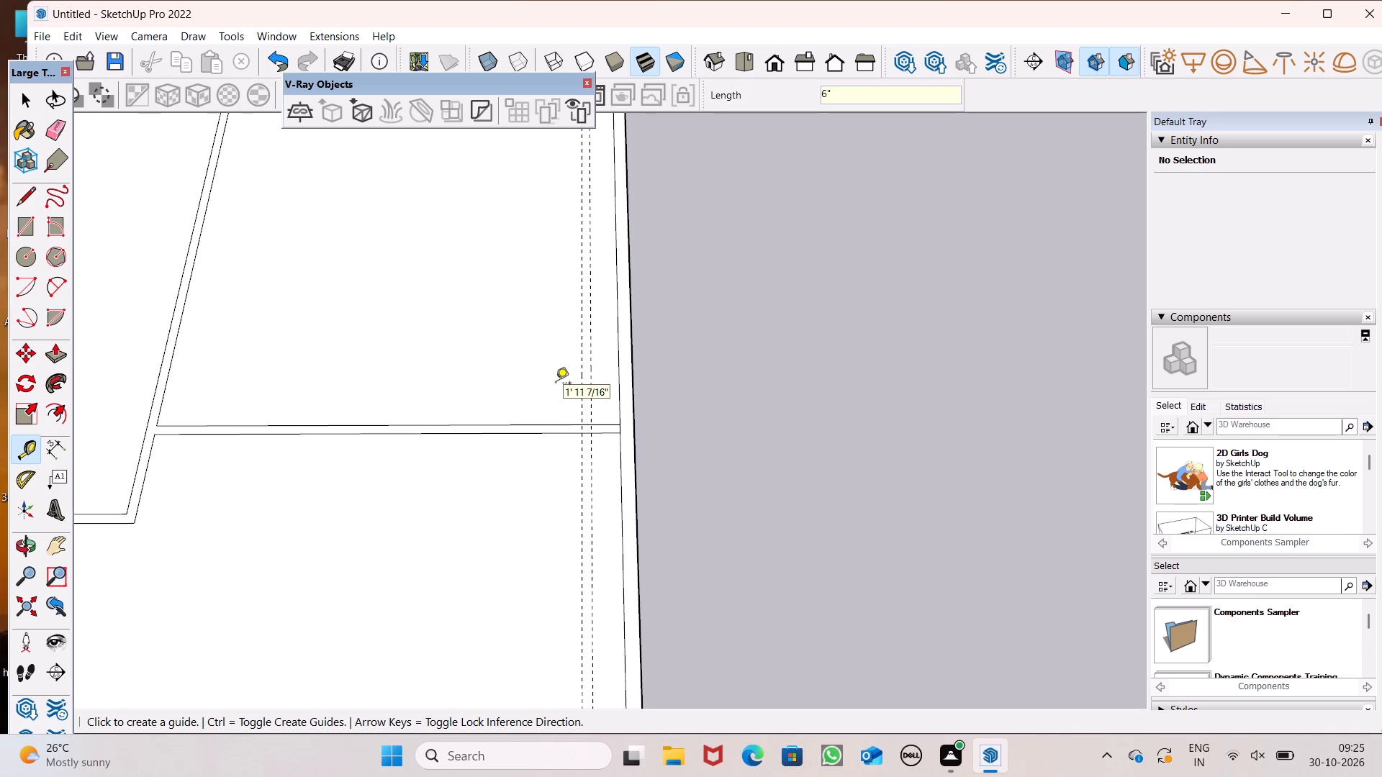
Draw a 6" wide rectangle about 25' long between the two guides, from the horizontal partition's lower line to the back inner wall line.
{"action": "left_click", "coordinate": [26, 220]}
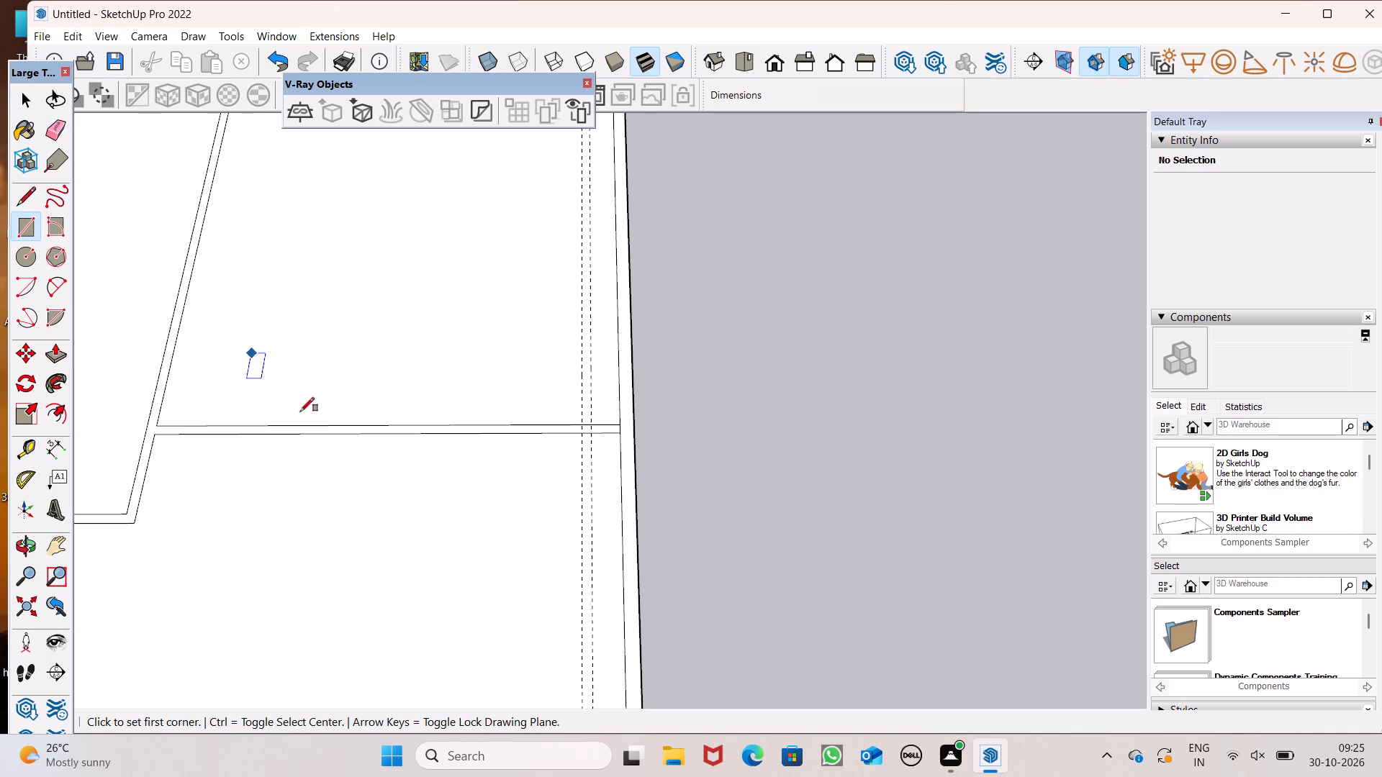
{"action": "scroll", "coordinate": [589, 417], "scroll_direction": "up", "scroll_amount": 5}
{"action": "left_click", "coordinate": [593, 445]}
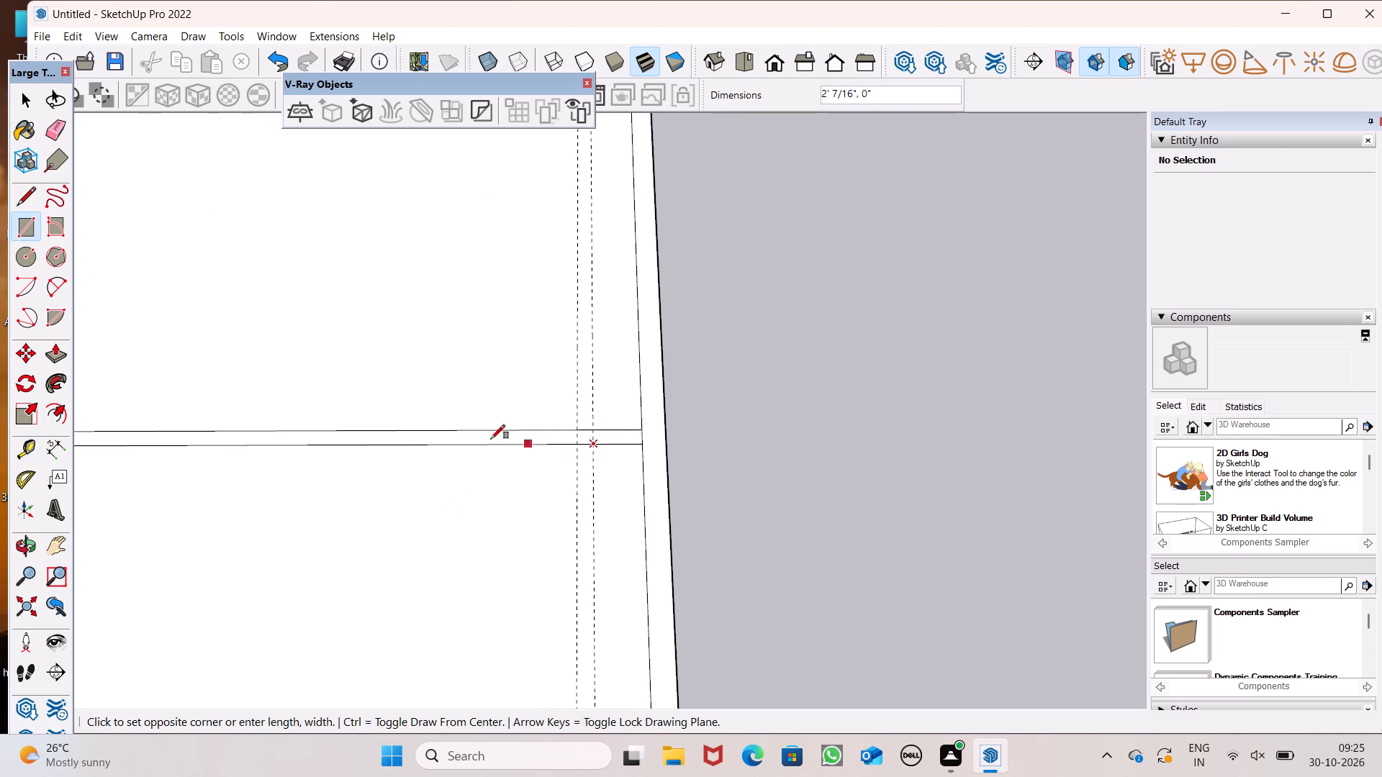
{"action": "scroll", "coordinate": [536, 388], "scroll_direction": "down", "scroll_amount": 8}
{"action": "scroll", "coordinate": [582, 186], "scroll_direction": "up", "scroll_amount": 7}
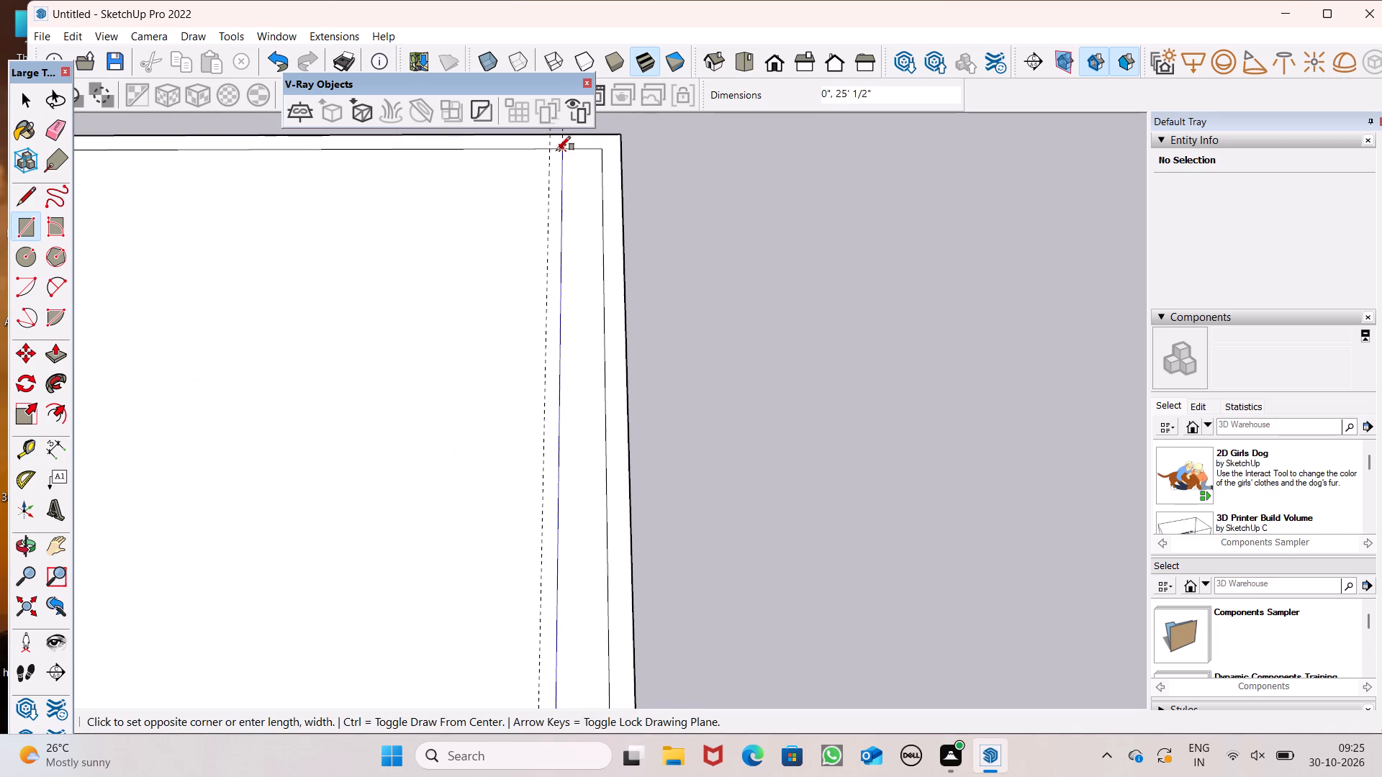
{"action": "scroll", "coordinate": [556, 150], "scroll_direction": "up", "scroll_amount": 5}
{"action": "left_click", "coordinate": [542, 147]}
{"action": "scroll", "coordinate": [520, 283], "scroll_direction": "down", "scroll_amount": 6}
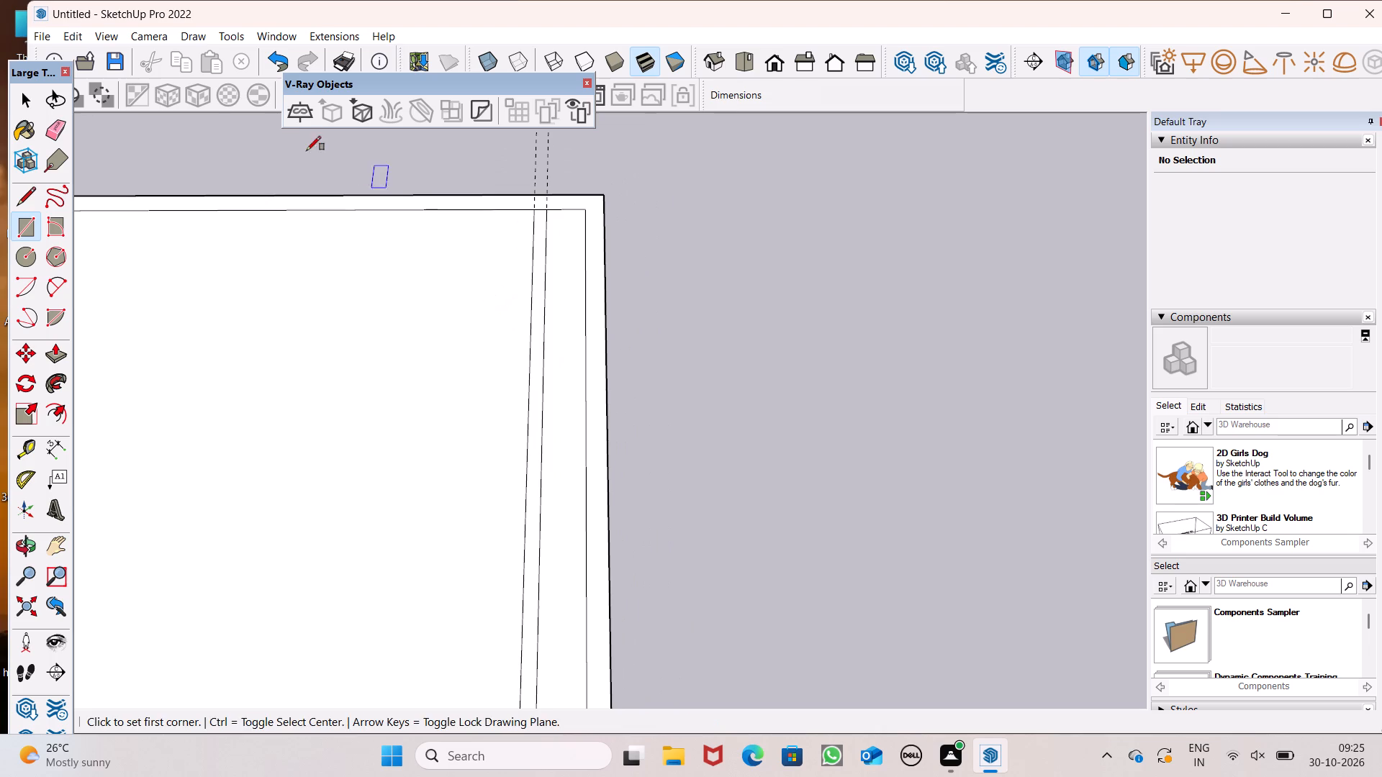
Erase the two guides used for the new right partition.
{"action": "left_click_drag", "start_coordinate": [53, 122], "coordinate": [116, 129]}
{"action": "left_click_drag", "start_coordinate": [52, 126], "coordinate": [80, 127]}
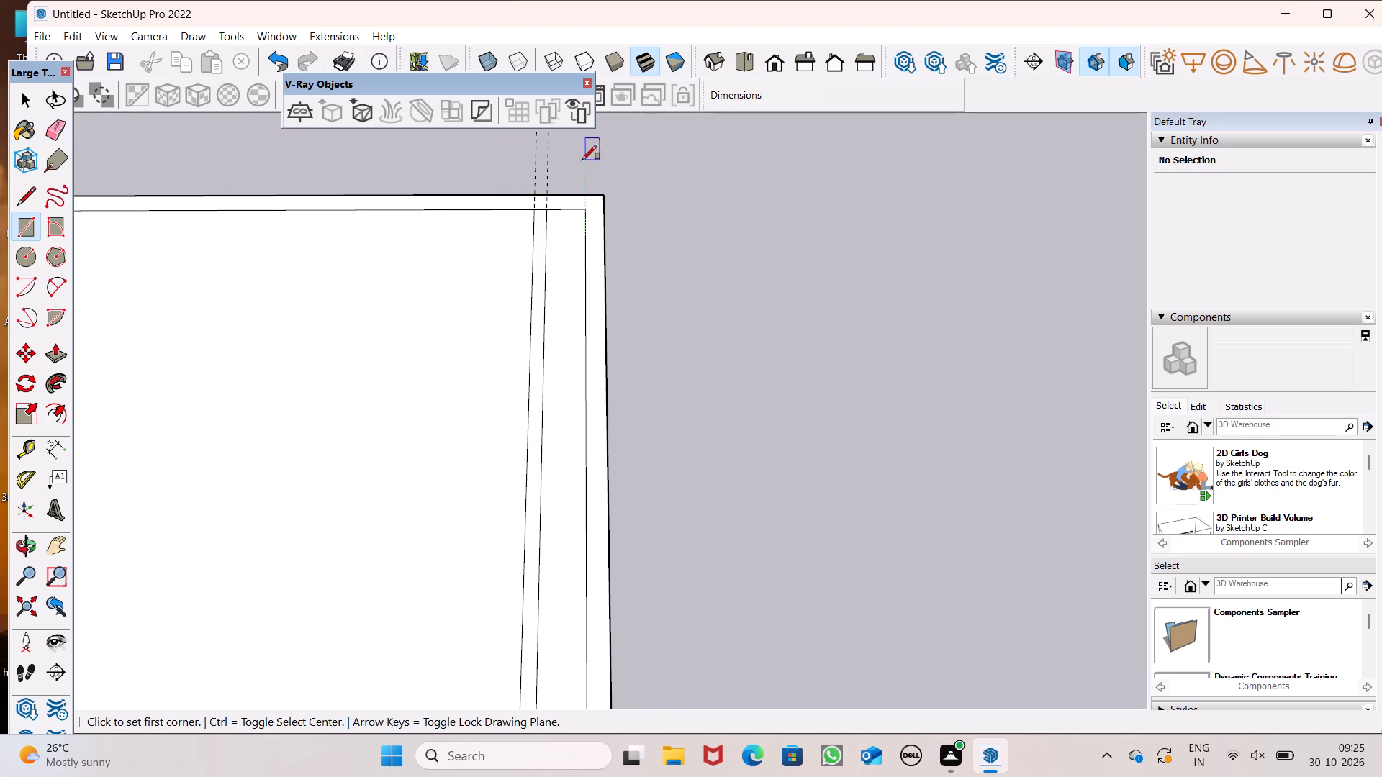
{"action": "left_click_drag", "start_coordinate": [566, 160], "coordinate": [529, 164]}
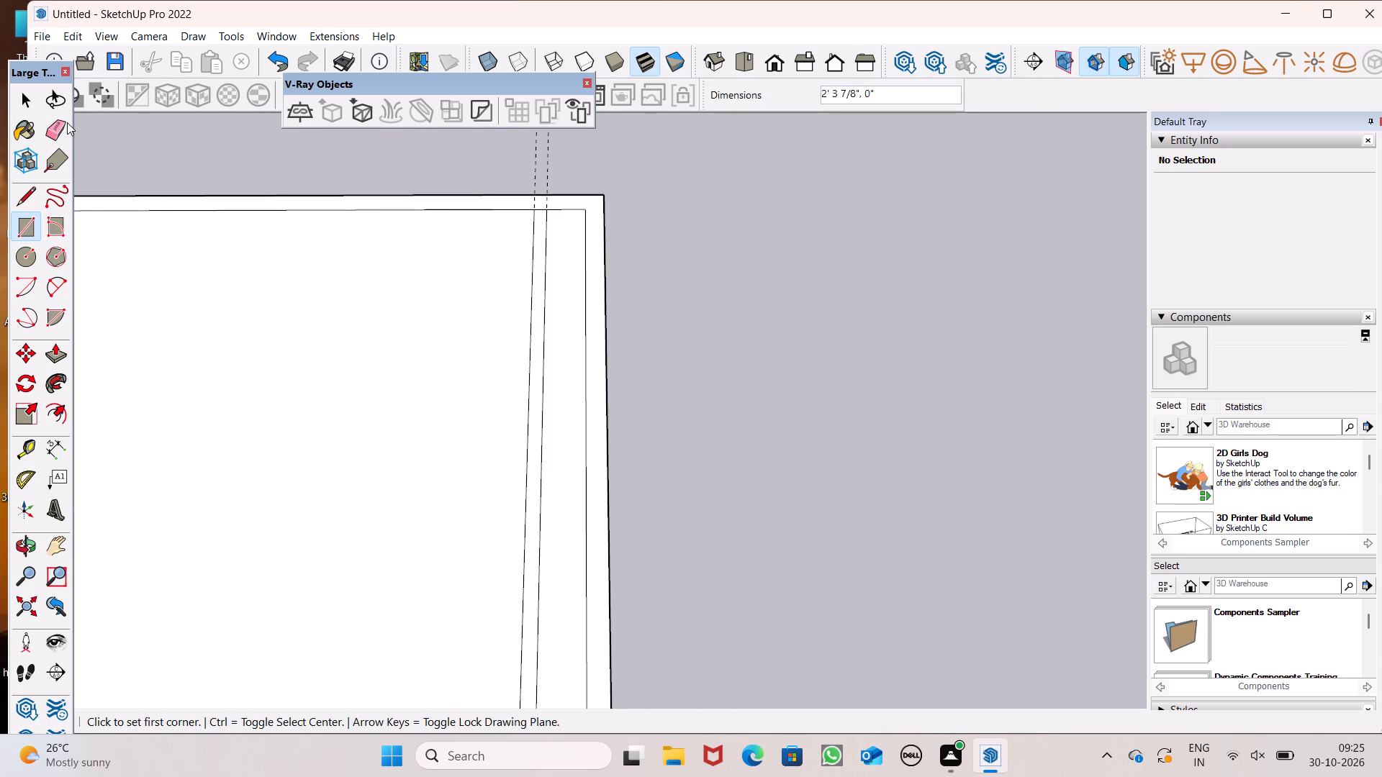
{"action": "left_click", "coordinate": [38, 127]}
{"action": "left_click", "coordinate": [53, 128]}
{"action": "left_click_drag", "start_coordinate": [579, 150], "coordinate": [505, 166]}
{"action": "left_click_drag", "start_coordinate": [538, 182], "coordinate": [553, 169]}
Erase the short line closing the new right partition's end so it opens into the back wall.
{"action": "scroll", "coordinate": [536, 232], "scroll_direction": "up", "scroll_amount": 2}
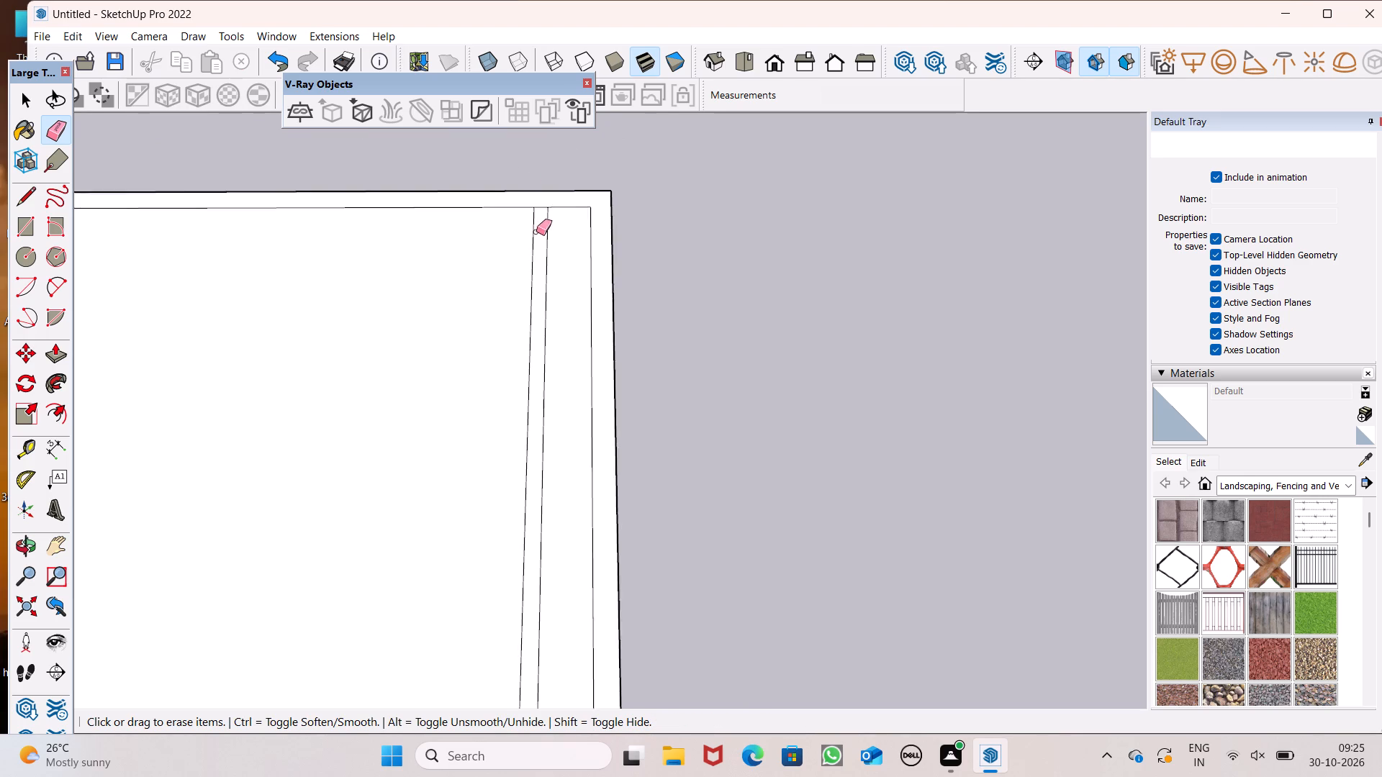
{"action": "scroll", "coordinate": [536, 232], "scroll_direction": "up", "scroll_amount": 6}
{"action": "left_click", "coordinate": [552, 181]}
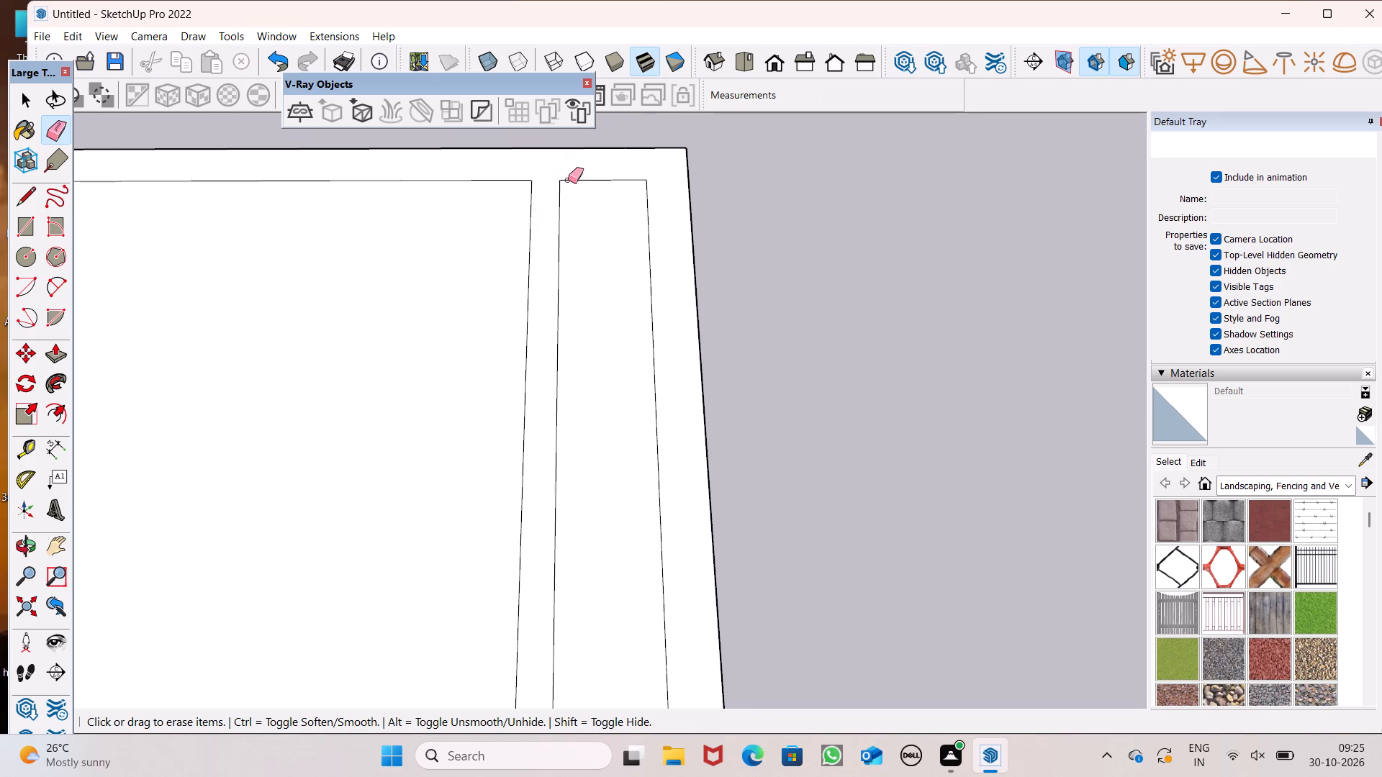
Erase both lines of the horizontal partition's stub between the new right partition and the right inner wall line.
{"action": "scroll", "coordinate": [724, 164], "scroll_direction": "down", "scroll_amount": 14}
{"action": "scroll", "coordinate": [730, 223], "scroll_direction": "down", "scroll_amount": 8}
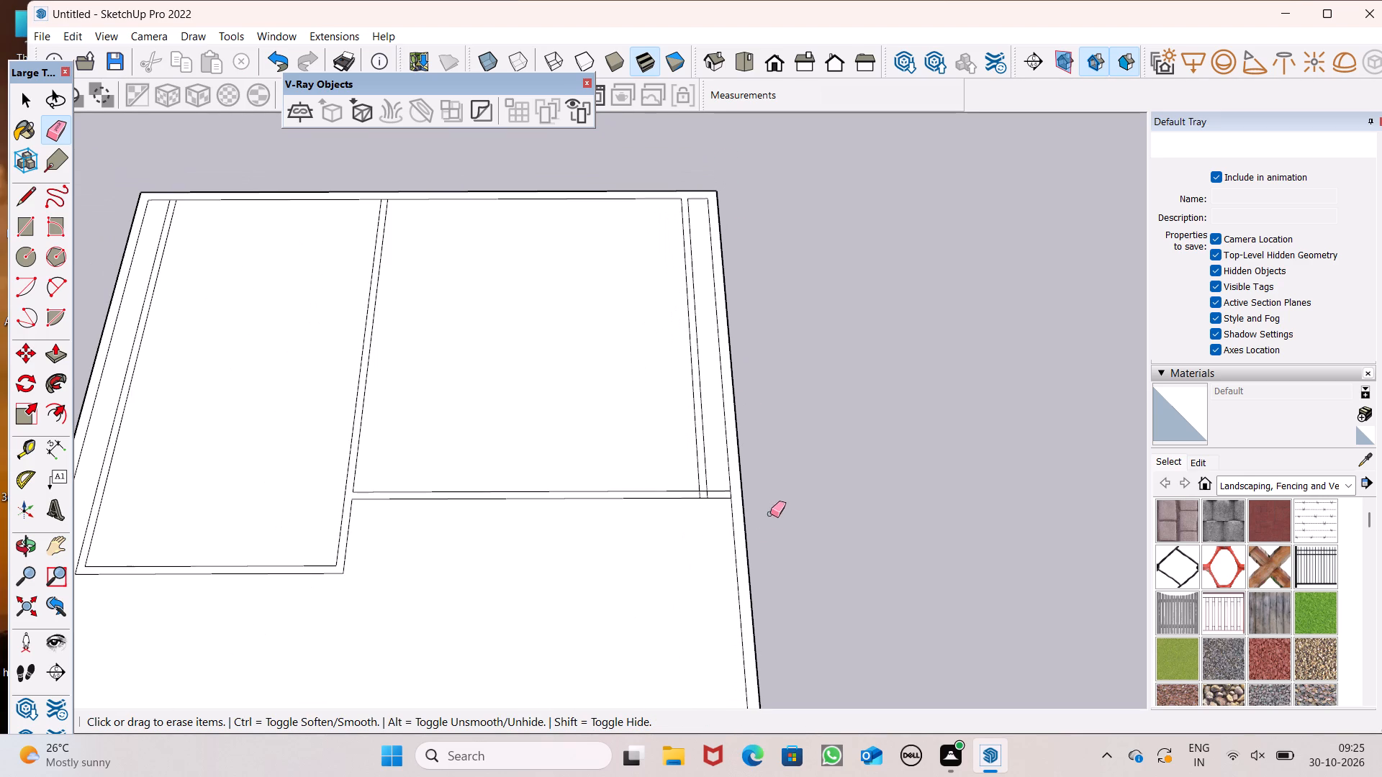
{"action": "scroll", "coordinate": [672, 535], "scroll_direction": "up", "scroll_amount": 8}
{"action": "scroll", "coordinate": [768, 444], "scroll_direction": "up", "scroll_amount": 6}
{"action": "left_click_drag", "start_coordinate": [766, 442], "coordinate": [770, 483]}
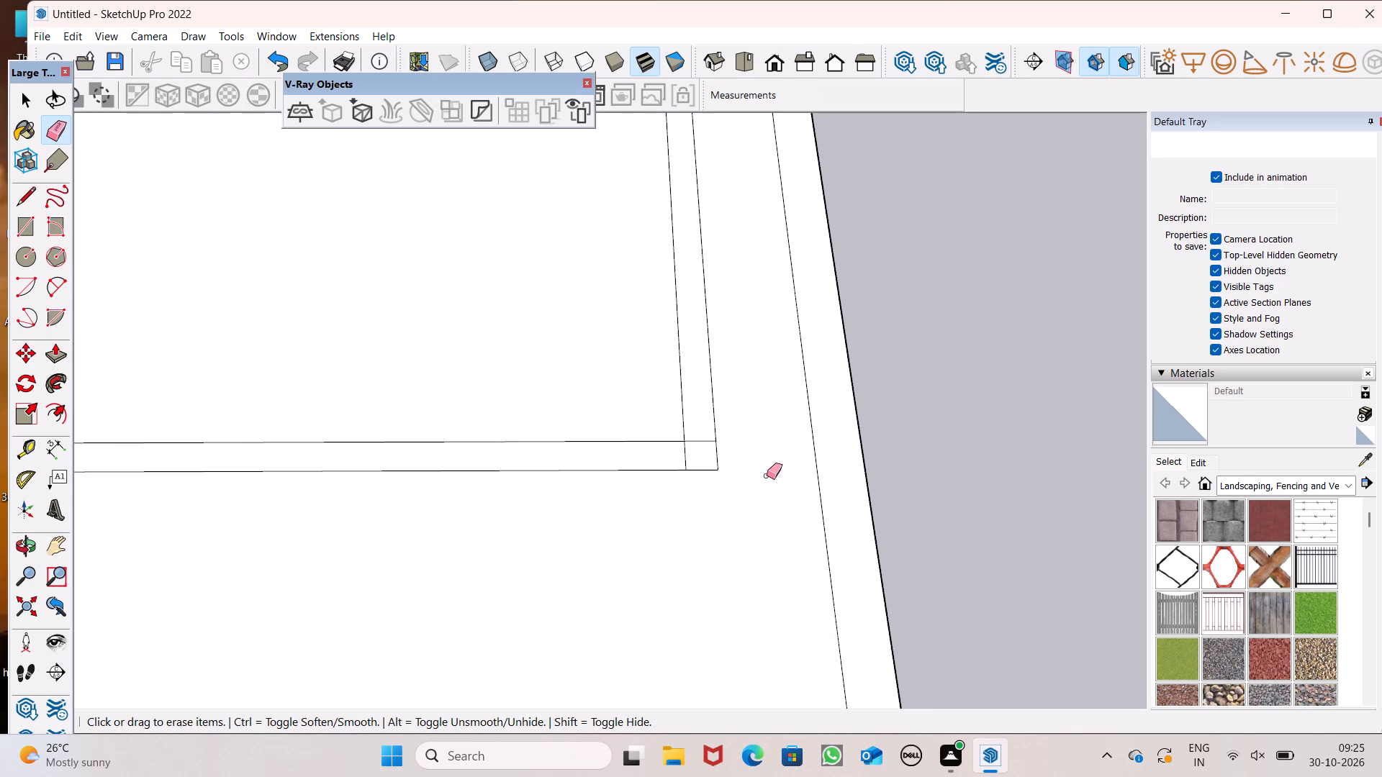
Erase the two lines crossing inside the corner where the right partition meets the horizontal partition.
{"action": "scroll", "coordinate": [717, 456], "scroll_direction": "up", "scroll_amount": 5}
{"action": "left_click_drag", "start_coordinate": [690, 431], "coordinate": [664, 460]}
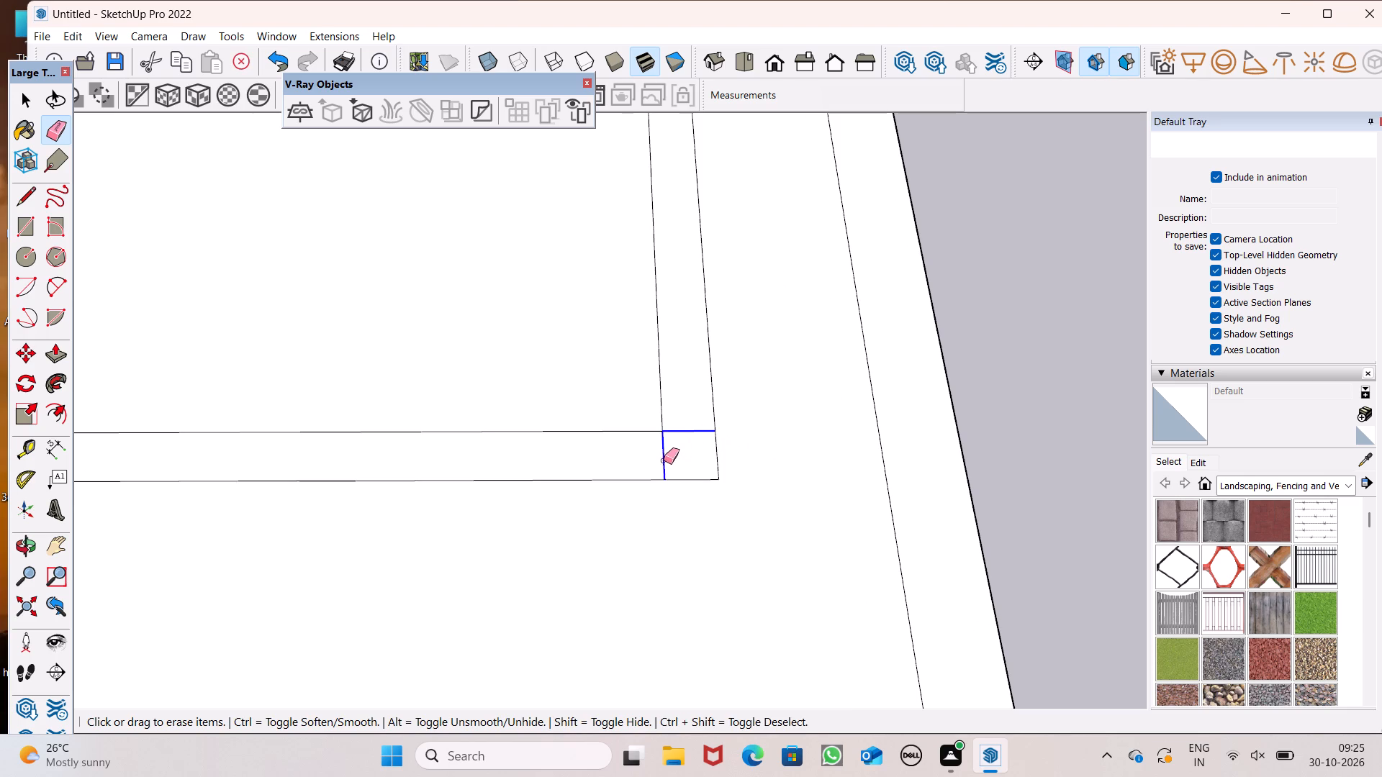
{"action": "left_click_drag", "start_coordinate": [664, 460], "coordinate": [660, 462]}
Draw a 9" line from the back right inner wall corner straight to the slab's back edge.
{"action": "scroll", "coordinate": [836, 432], "scroll_direction": "down", "scroll_amount": 12}
{"action": "scroll", "coordinate": [857, 524], "scroll_direction": "down", "scroll_amount": 5}
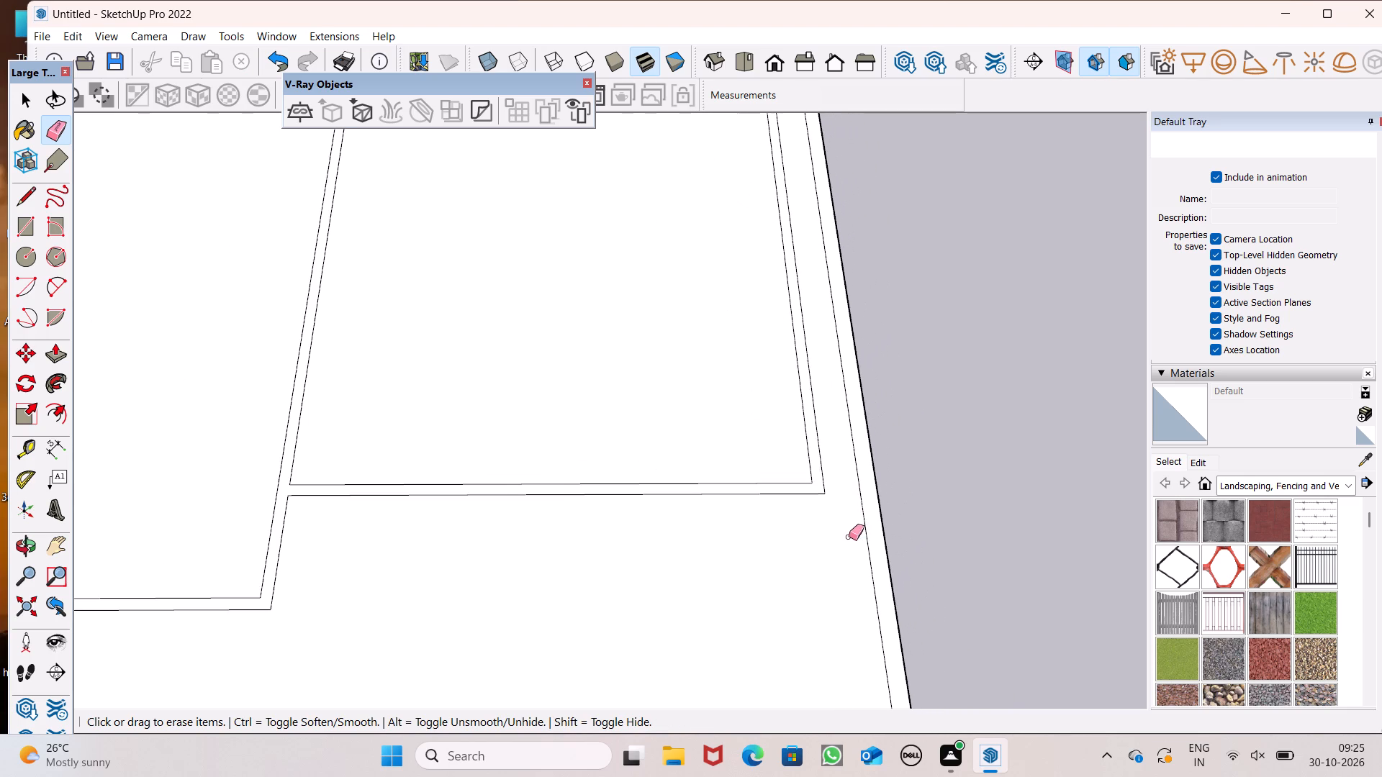
{"action": "scroll", "coordinate": [299, 491], "scroll_direction": "up", "scroll_amount": 3}
{"action": "scroll", "coordinate": [374, 680], "scroll_direction": "down", "scroll_amount": 6}
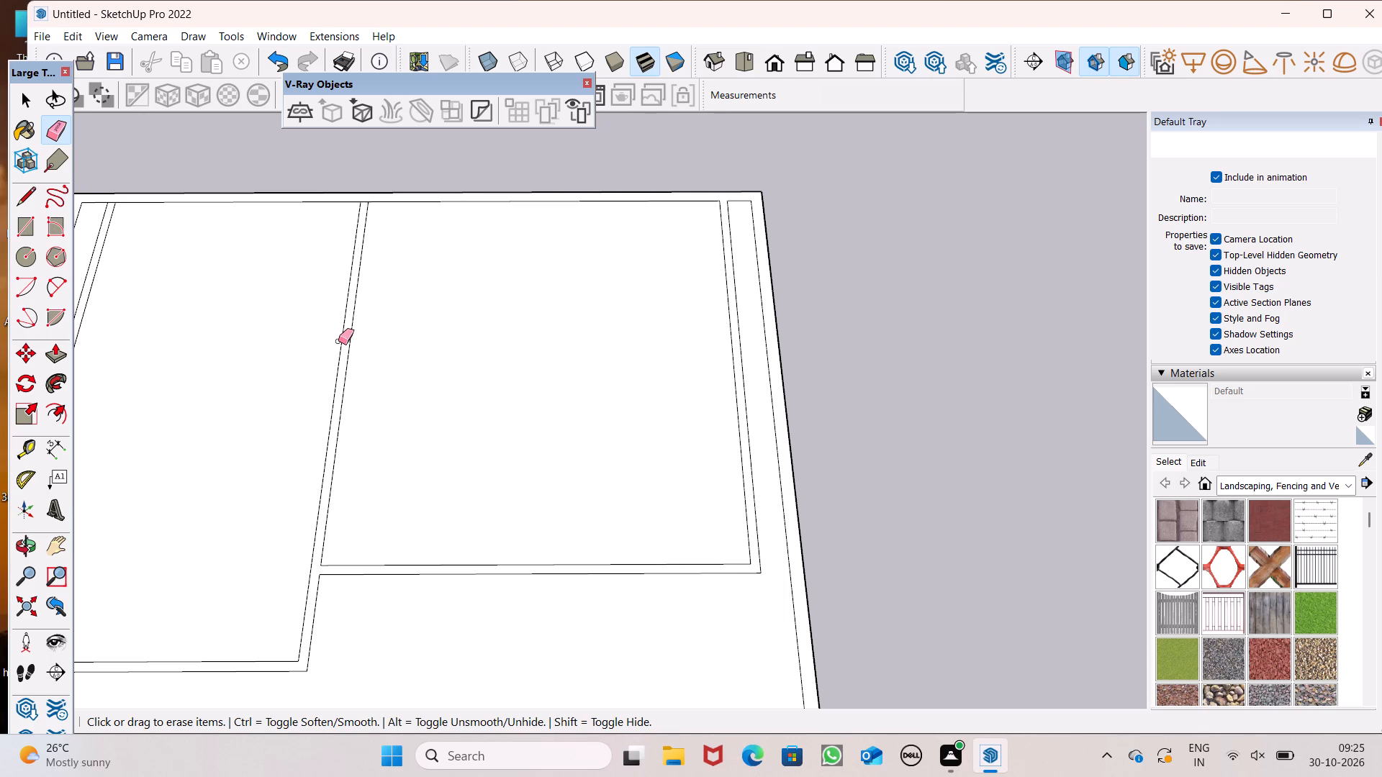
{"action": "left_click", "coordinate": [24, 191]}
{"action": "scroll", "coordinate": [649, 167], "scroll_direction": "up", "scroll_amount": 3}
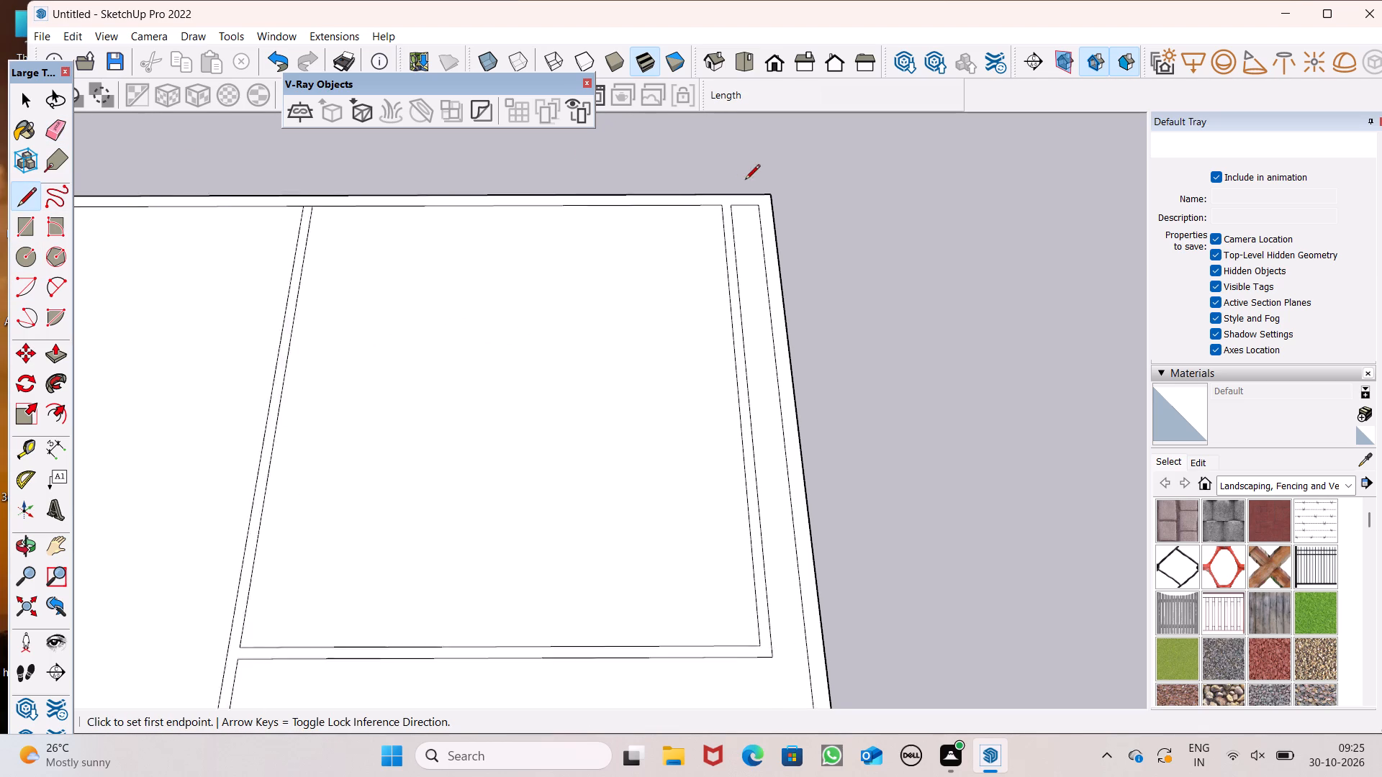
{"action": "scroll", "coordinate": [745, 181], "scroll_direction": "up", "scroll_amount": 2}
{"action": "left_click", "coordinate": [762, 215]}
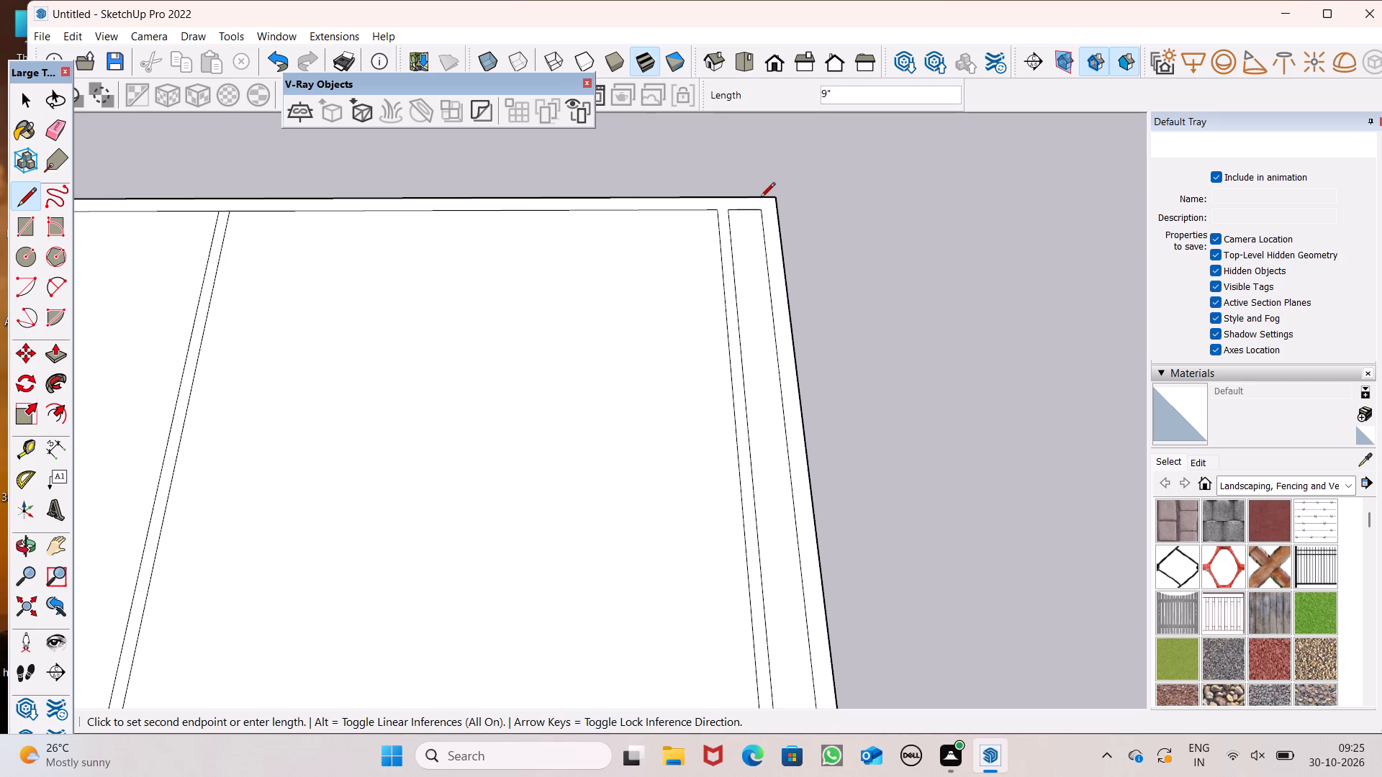
{"action": "left_click", "coordinate": [760, 196]}
Draw a 9" line from the back left inner wall corner to the slab's back edge.
{"action": "scroll", "coordinate": [923, 238], "scroll_direction": "down", "scroll_amount": 4}
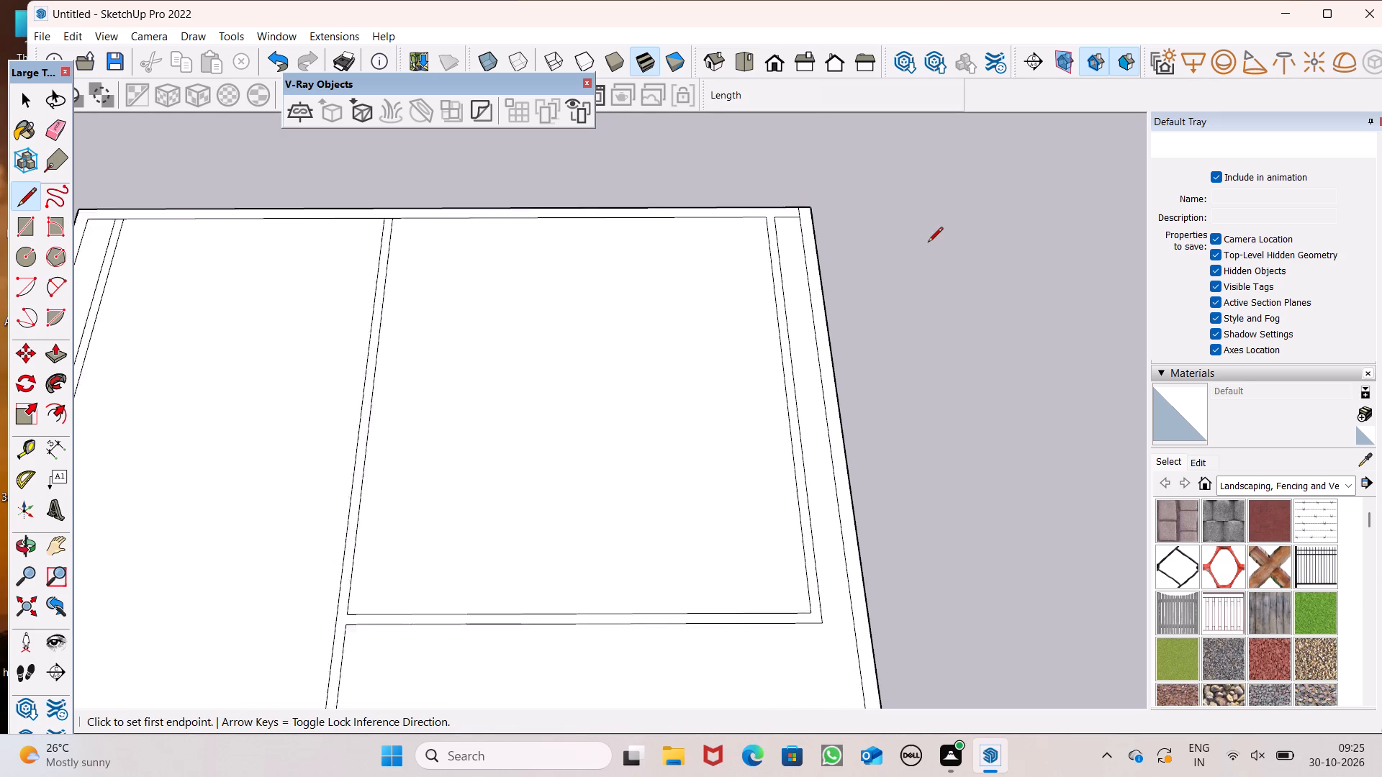
{"action": "scroll", "coordinate": [928, 243], "scroll_direction": "down", "scroll_amount": 2}
{"action": "scroll", "coordinate": [966, 287], "scroll_direction": "down", "scroll_amount": 1}
{"action": "scroll", "coordinate": [126, 203], "scroll_direction": "up", "scroll_amount": 3}
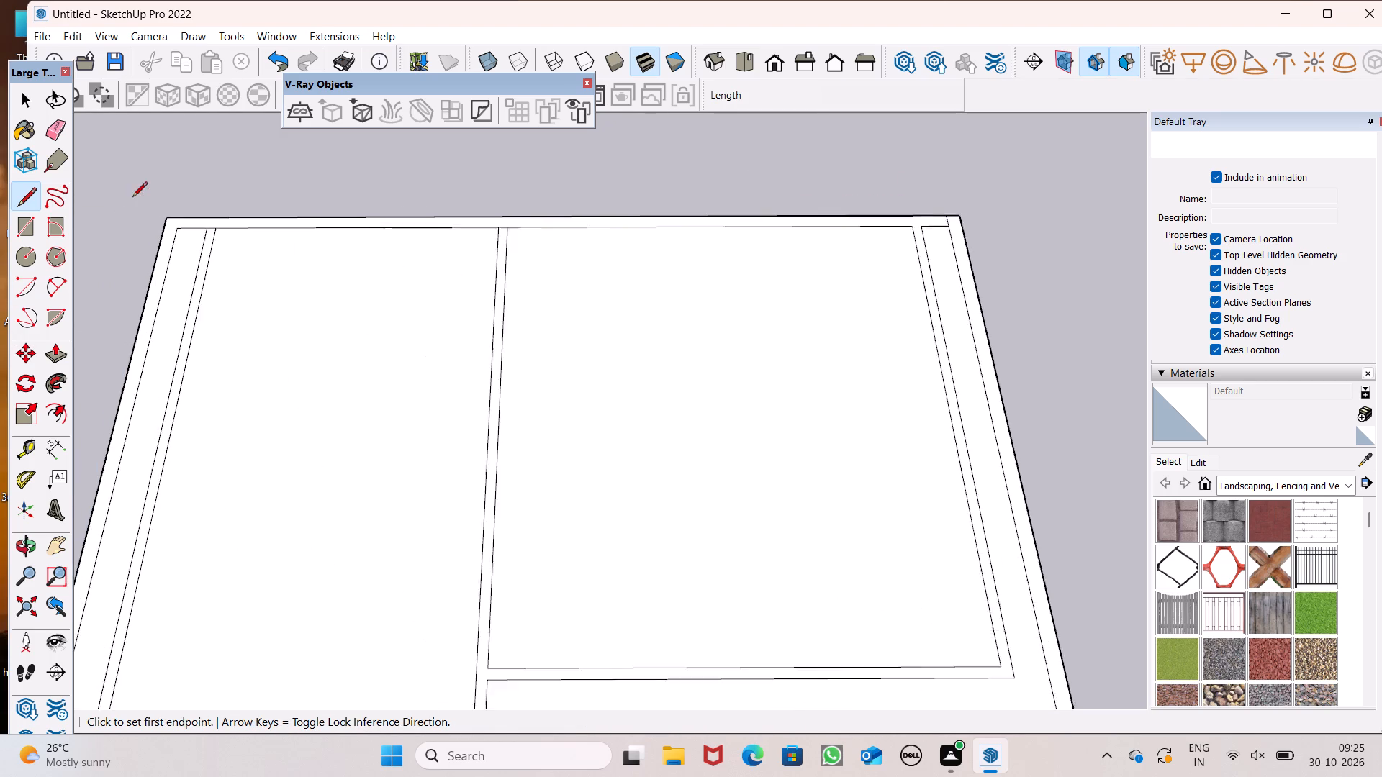
{"action": "scroll", "coordinate": [132, 198], "scroll_direction": "up", "scroll_amount": 11}
{"action": "left_click", "coordinate": [184, 248]}
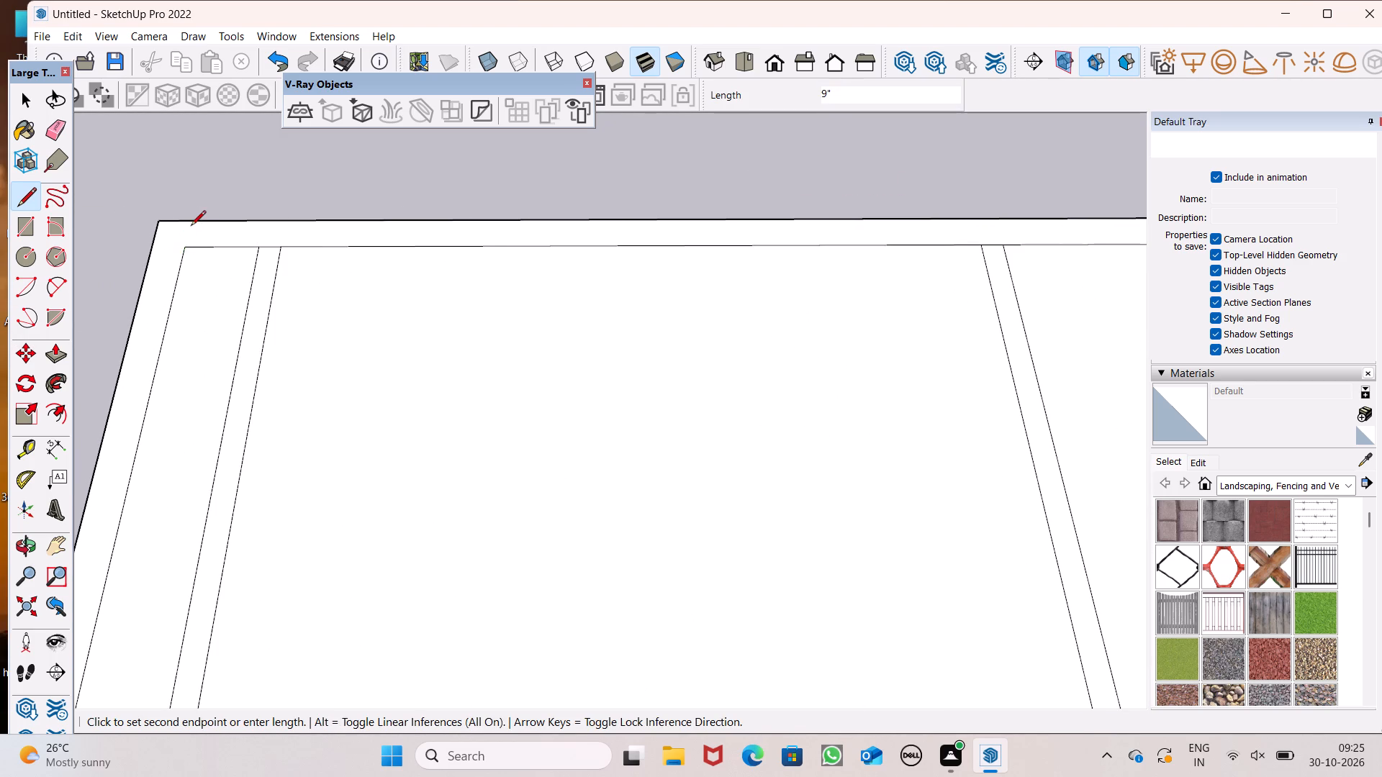
{"action": "left_click", "coordinate": [191, 224]}
Erase the short line closing the left partition's end so it joins the back wall.
{"action": "left_click", "coordinate": [59, 138]}
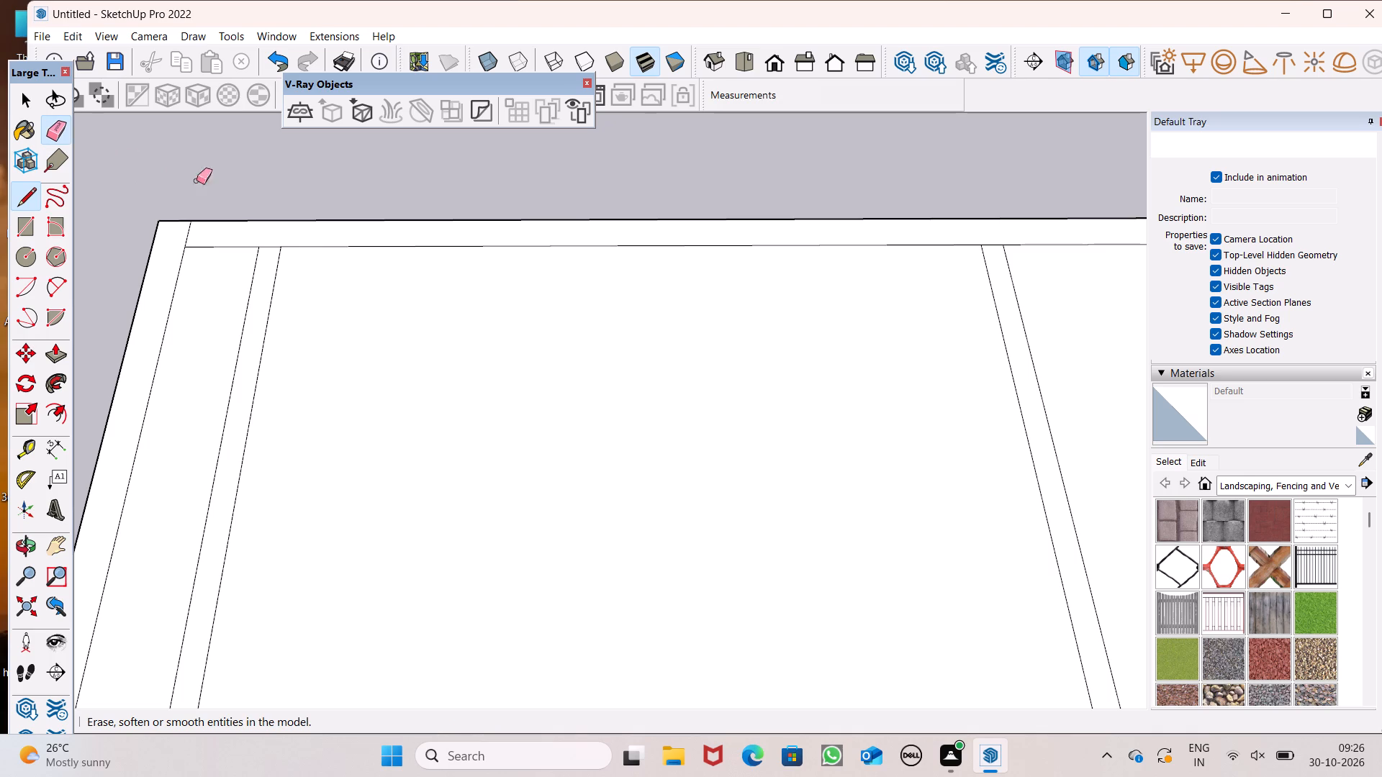
{"action": "scroll", "coordinate": [297, 271], "scroll_direction": "up", "scroll_amount": 6}
{"action": "left_click_drag", "start_coordinate": [252, 222], "coordinate": [249, 229]}
Erase the short line closing the middle partition's end so it joins the back wall.
{"action": "scroll", "coordinate": [271, 214], "scroll_direction": "down", "scroll_amount": 7}
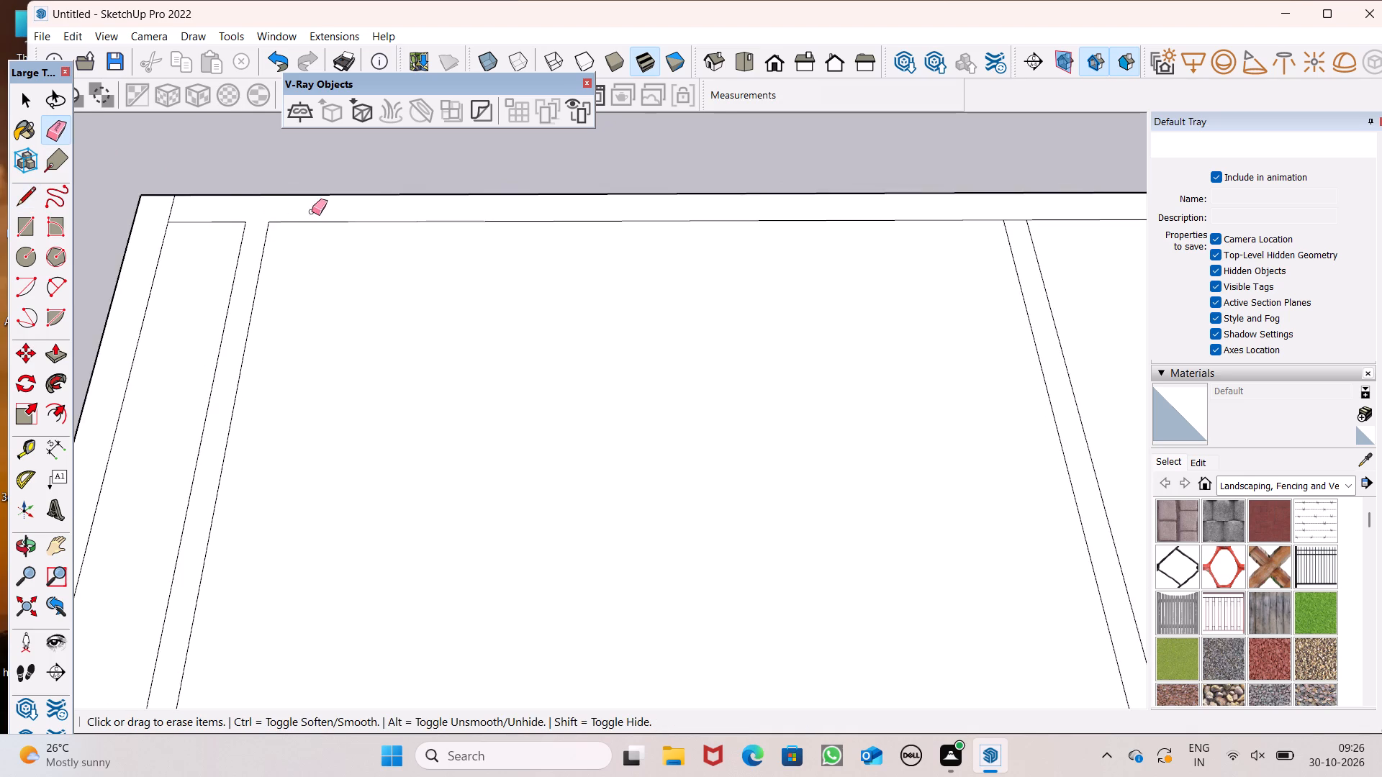
{"action": "scroll", "coordinate": [312, 212], "scroll_direction": "down", "scroll_amount": 11}
{"action": "scroll", "coordinate": [238, 222], "scroll_direction": "up", "scroll_amount": 7}
{"action": "scroll", "coordinate": [266, 226], "scroll_direction": "down", "scroll_amount": 8}
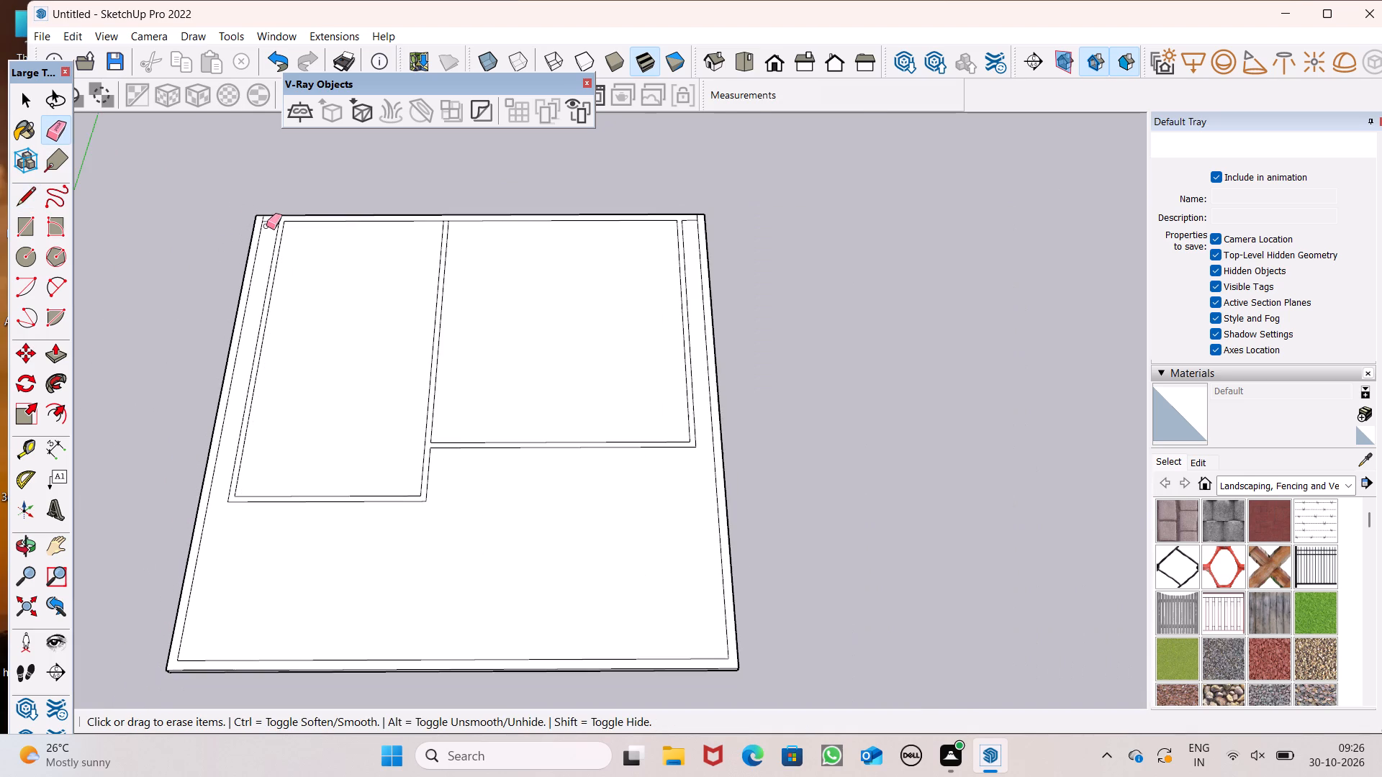
{"action": "scroll", "coordinate": [444, 226], "scroll_direction": "up", "scroll_amount": 14}
{"action": "left_click_drag", "start_coordinate": [452, 219], "coordinate": [451, 212]}
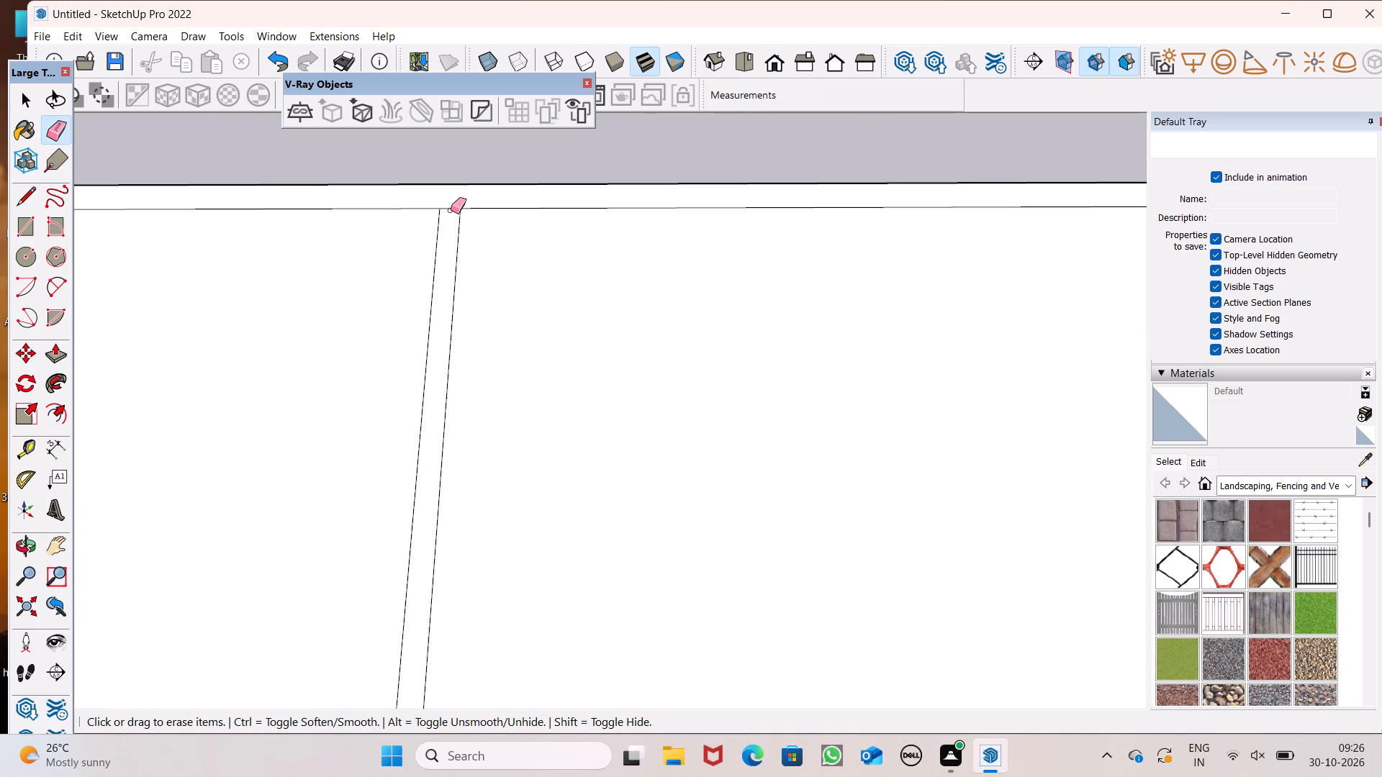
{"action": "left_click_drag", "start_coordinate": [451, 205], "coordinate": [448, 214]}
Push/Pull the joined partition and back wall face up 2' from the slab.
{"action": "scroll", "coordinate": [454, 211], "scroll_direction": "down", "scroll_amount": 8}
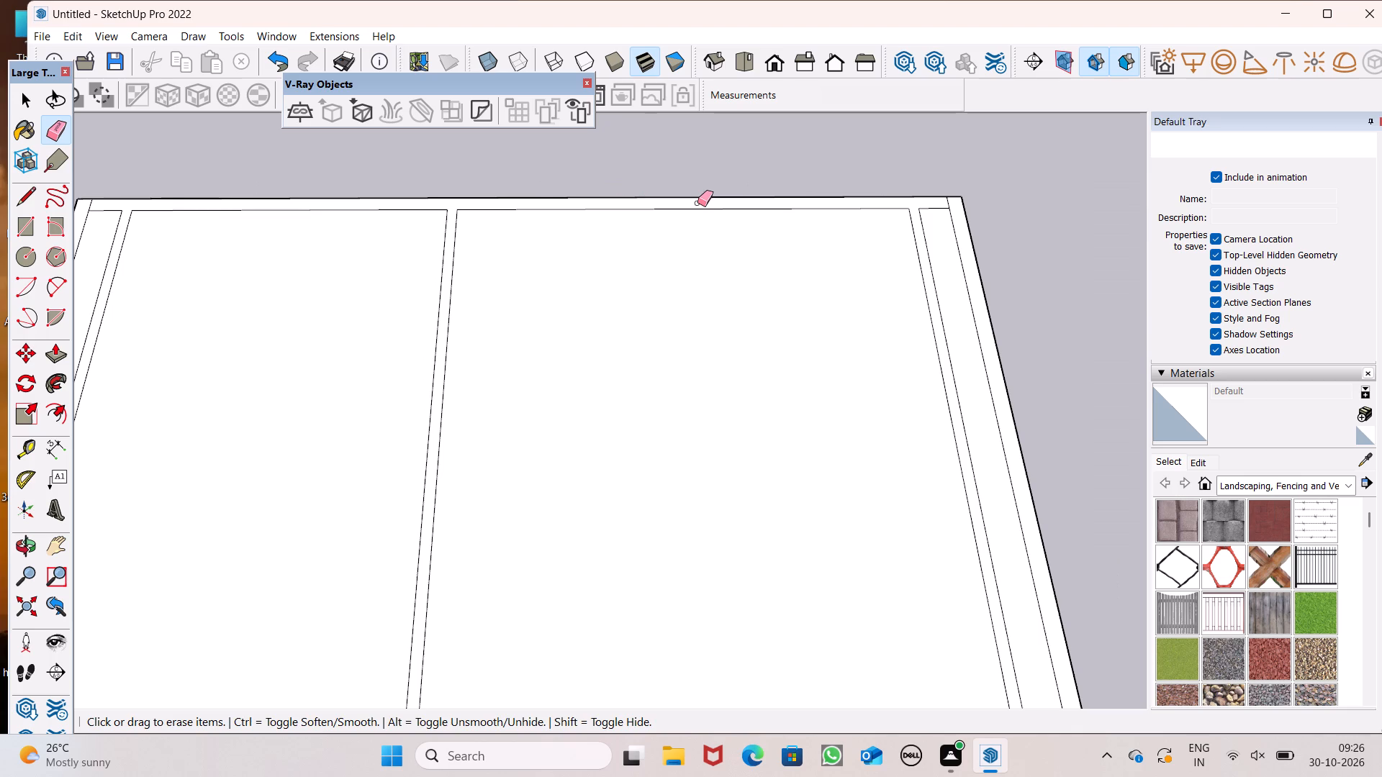
{"action": "scroll", "coordinate": [674, 205], "scroll_direction": "down", "scroll_amount": 6}
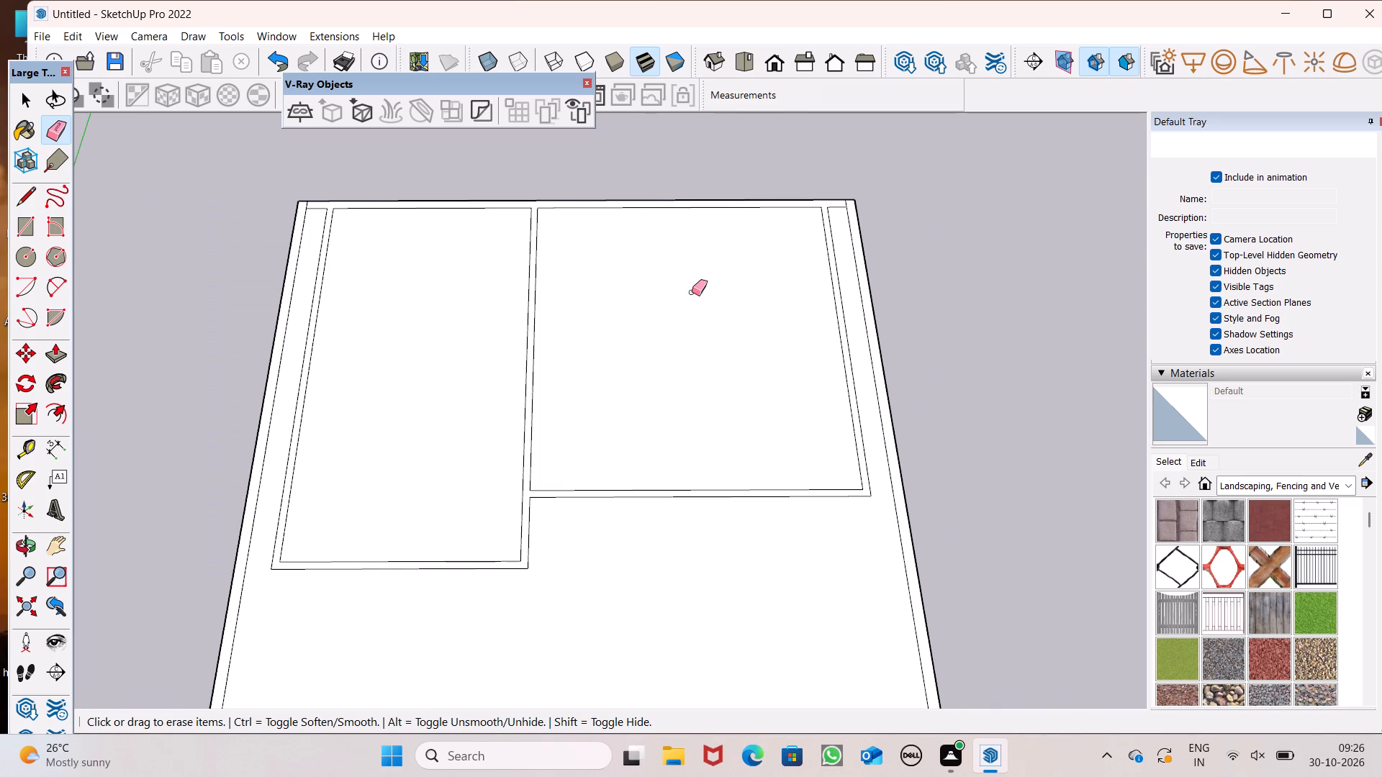
{"action": "scroll", "coordinate": [857, 372], "scroll_direction": "up", "scroll_amount": 2}
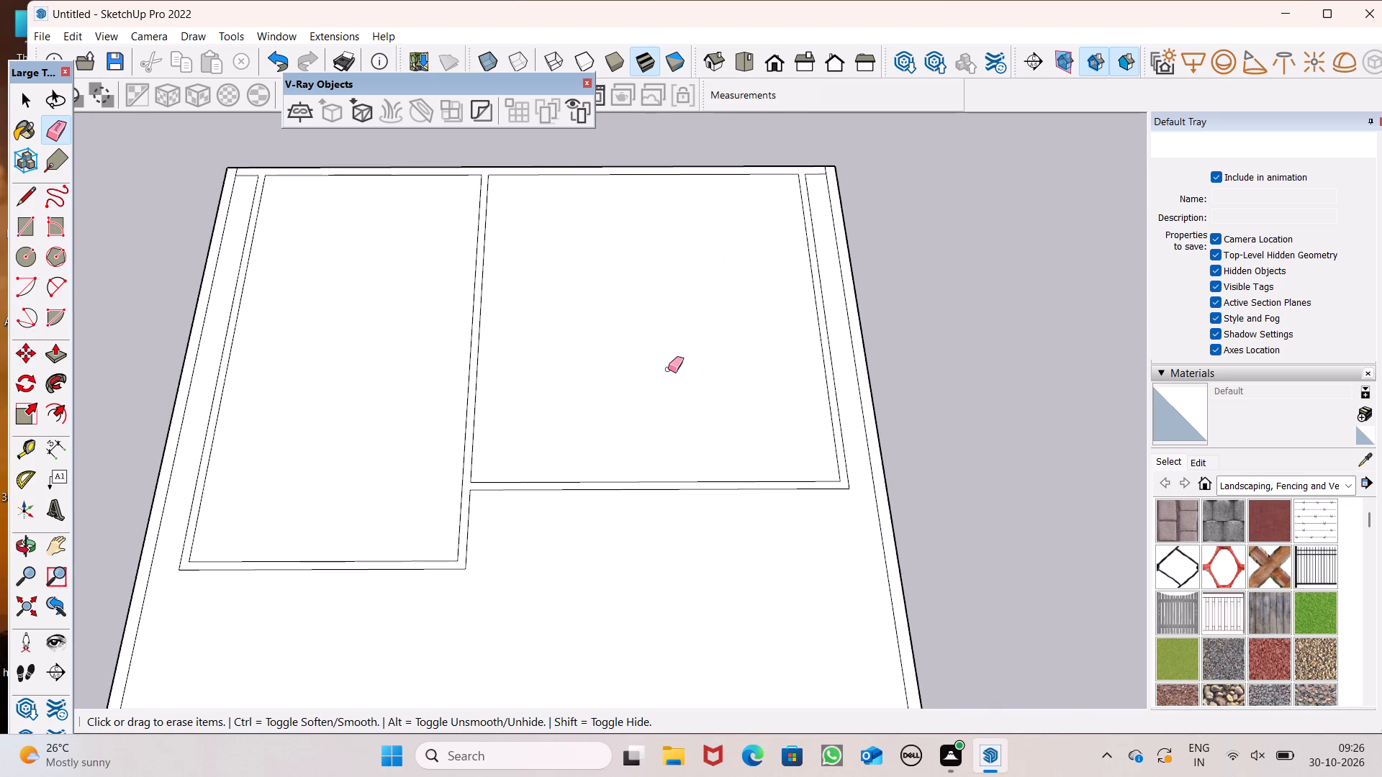
{"action": "scroll", "coordinate": [666, 368], "scroll_direction": "up", "scroll_amount": 1}
{"action": "left_click", "coordinate": [53, 347]}
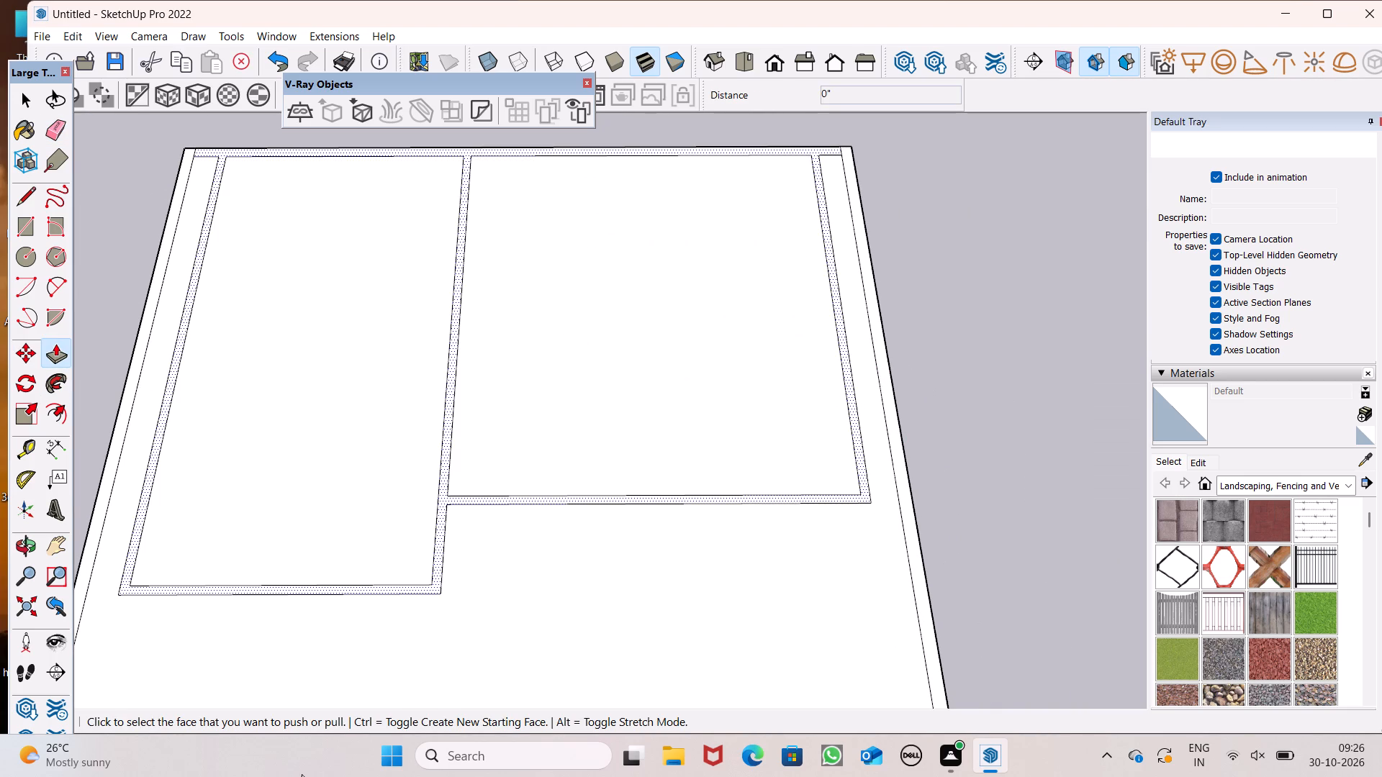
{"action": "scroll", "coordinate": [326, 752], "scroll_direction": "up", "scroll_amount": 4}
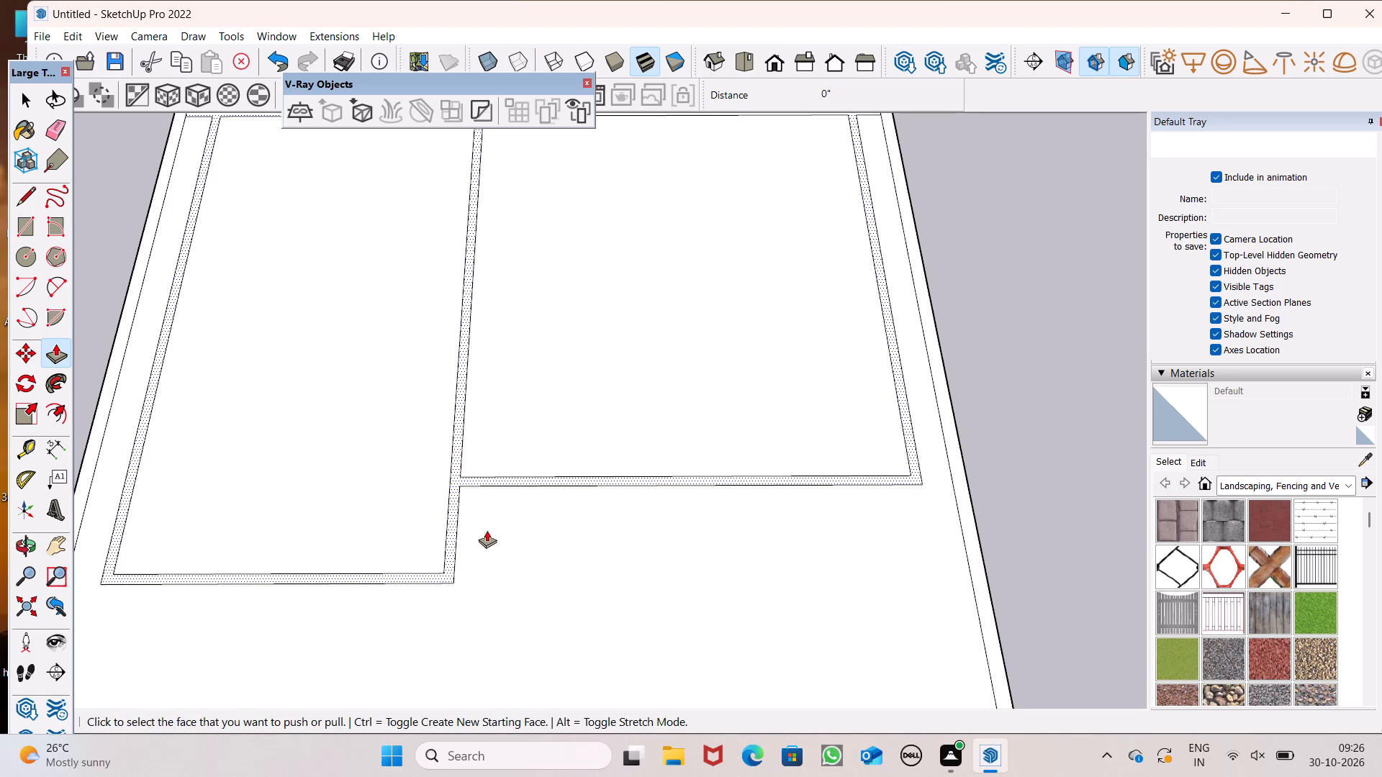
{"action": "left_click_drag", "start_coordinate": [443, 576], "coordinate": [429, 547]}
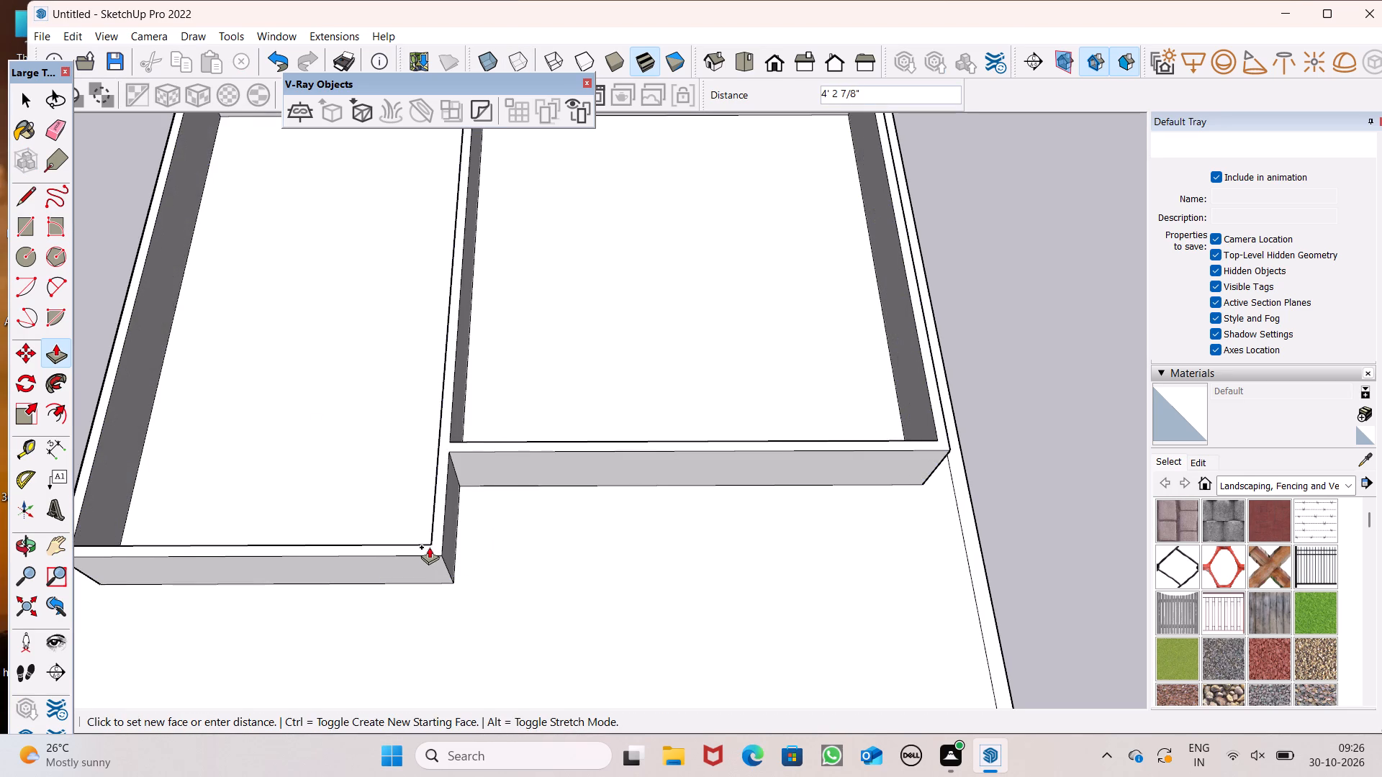
{"action": "left_click_drag", "start_coordinate": [429, 547], "coordinate": [428, 546]}
{"action": "type", "text": "2'"}
{"action": "key", "text": "Return"}
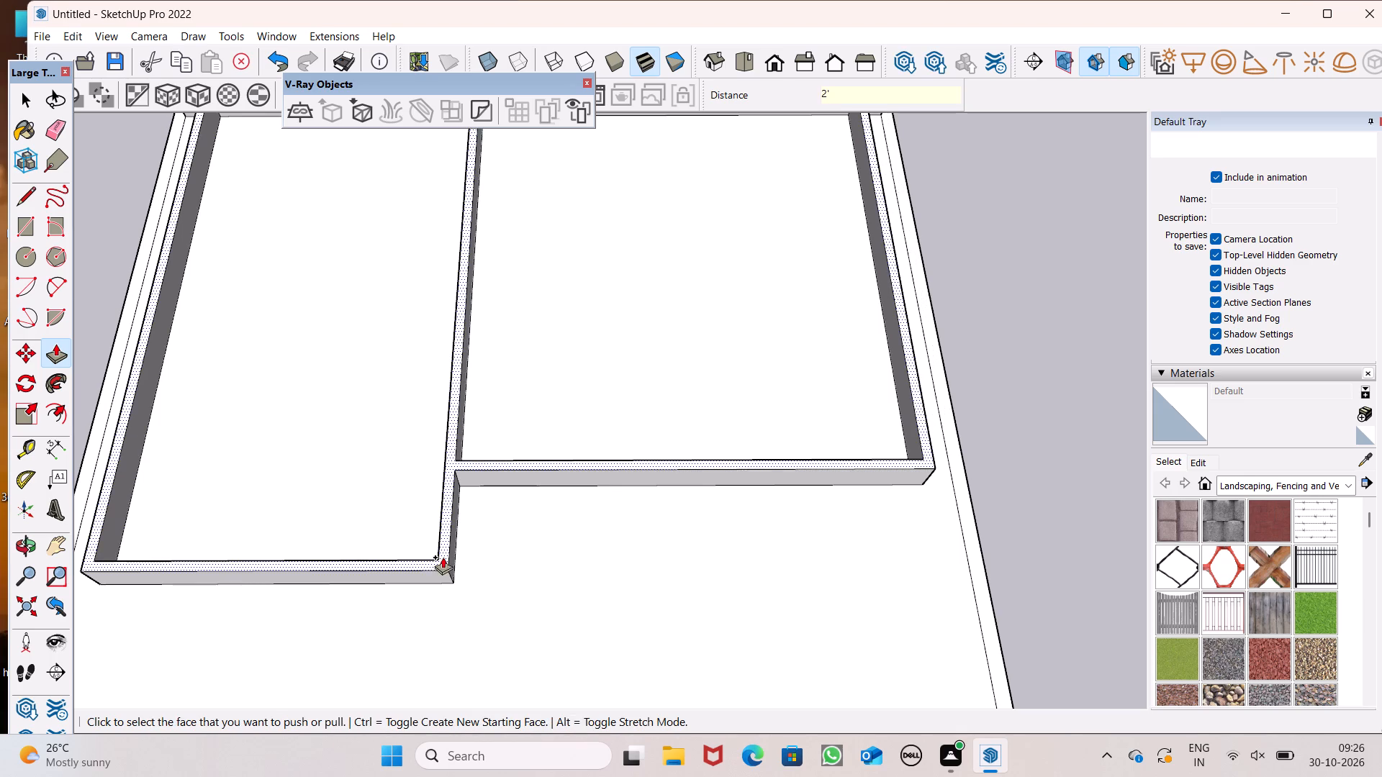
Push/Pull the top face of the joined walls up a further 10'.
{"action": "left_click", "coordinate": [443, 557]}
{"action": "type", "text": "10'"}
{"action": "key", "text": "Return"}
Push/Pull the top face of the joined walls up another 2' as a separate upper band.
{"action": "scroll", "coordinate": [417, 423], "scroll_direction": "down", "scroll_amount": 4}
{"action": "middle_click_drag", "start_coordinate": [446, 355], "coordinate": [444, 271]}
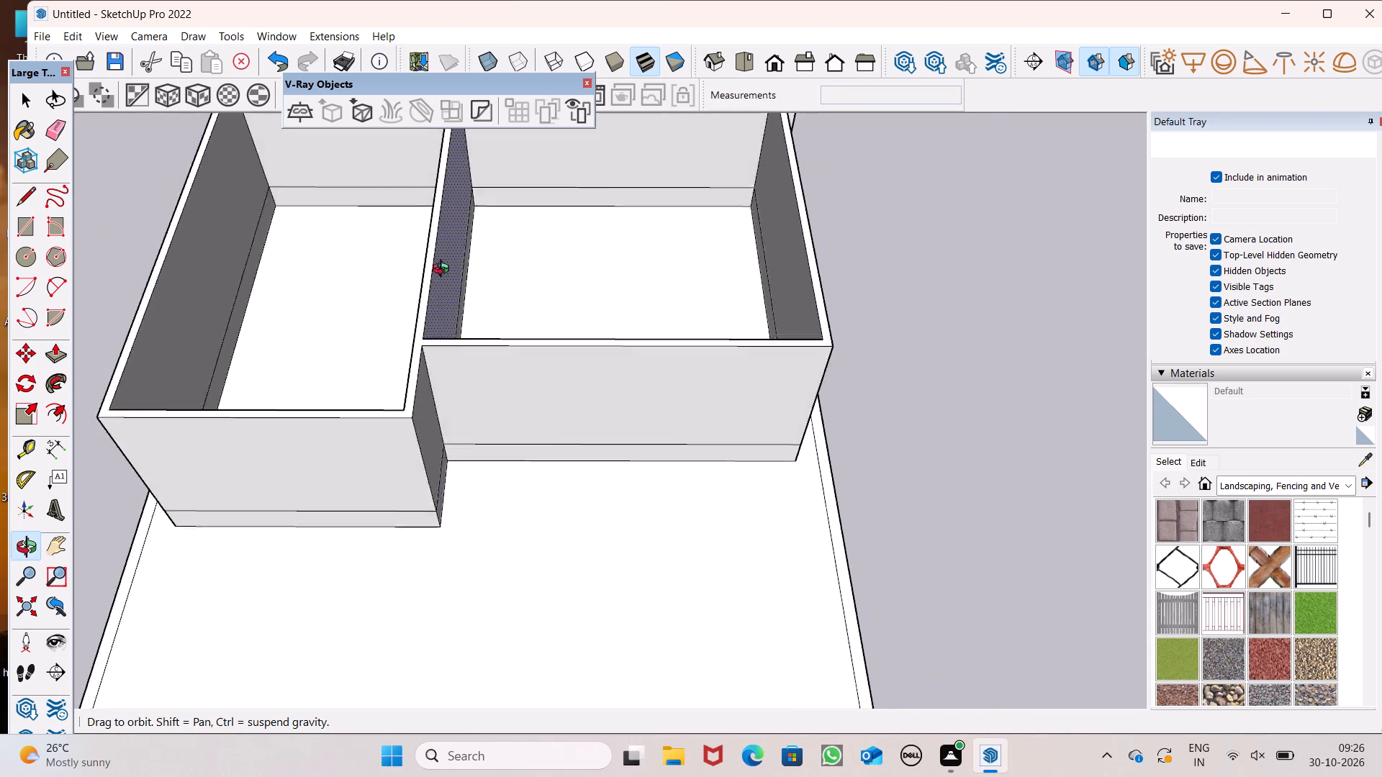
{"action": "middle_click_drag", "start_coordinate": [444, 271], "coordinate": [468, 491]}
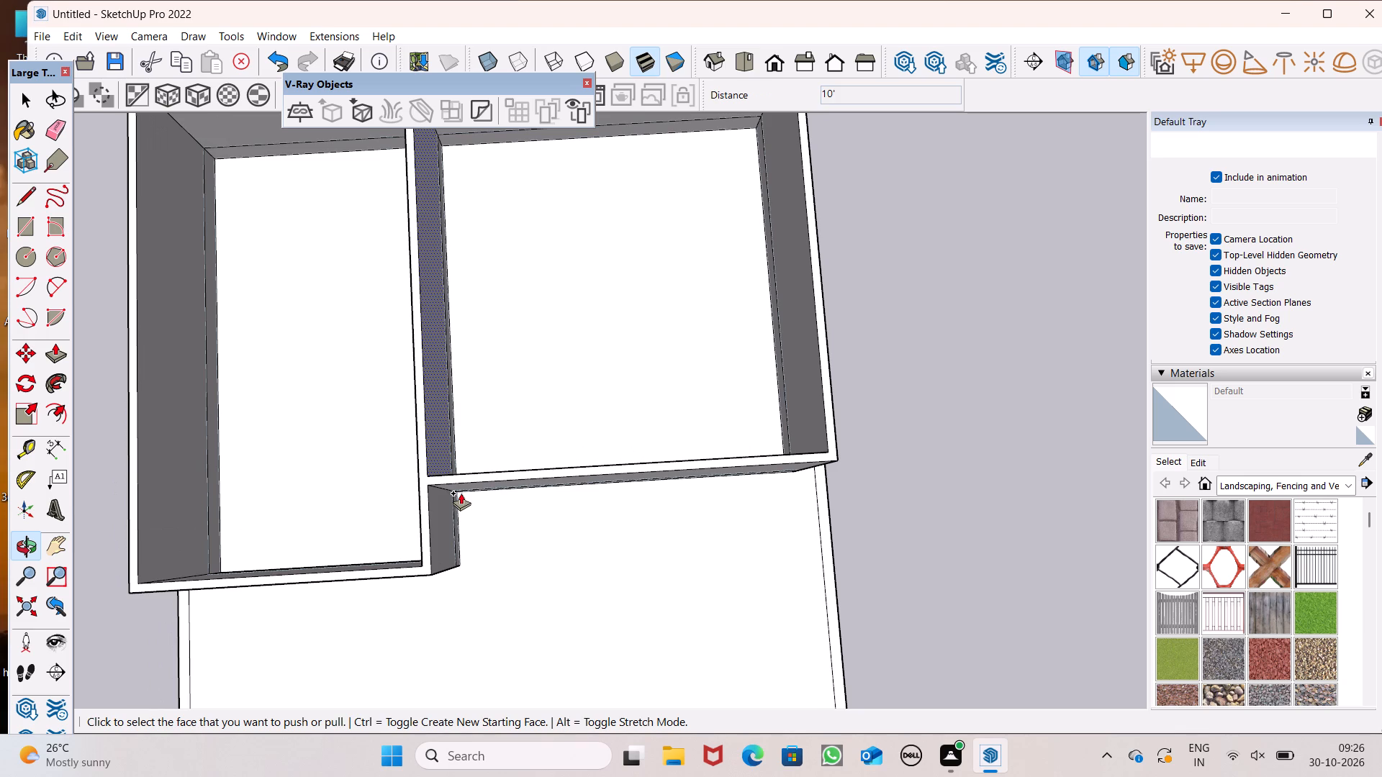
{"action": "middle_click_drag", "start_coordinate": [564, 576], "coordinate": [475, 268]}
{"action": "scroll", "coordinate": [562, 576], "scroll_direction": "up", "scroll_amount": 1}
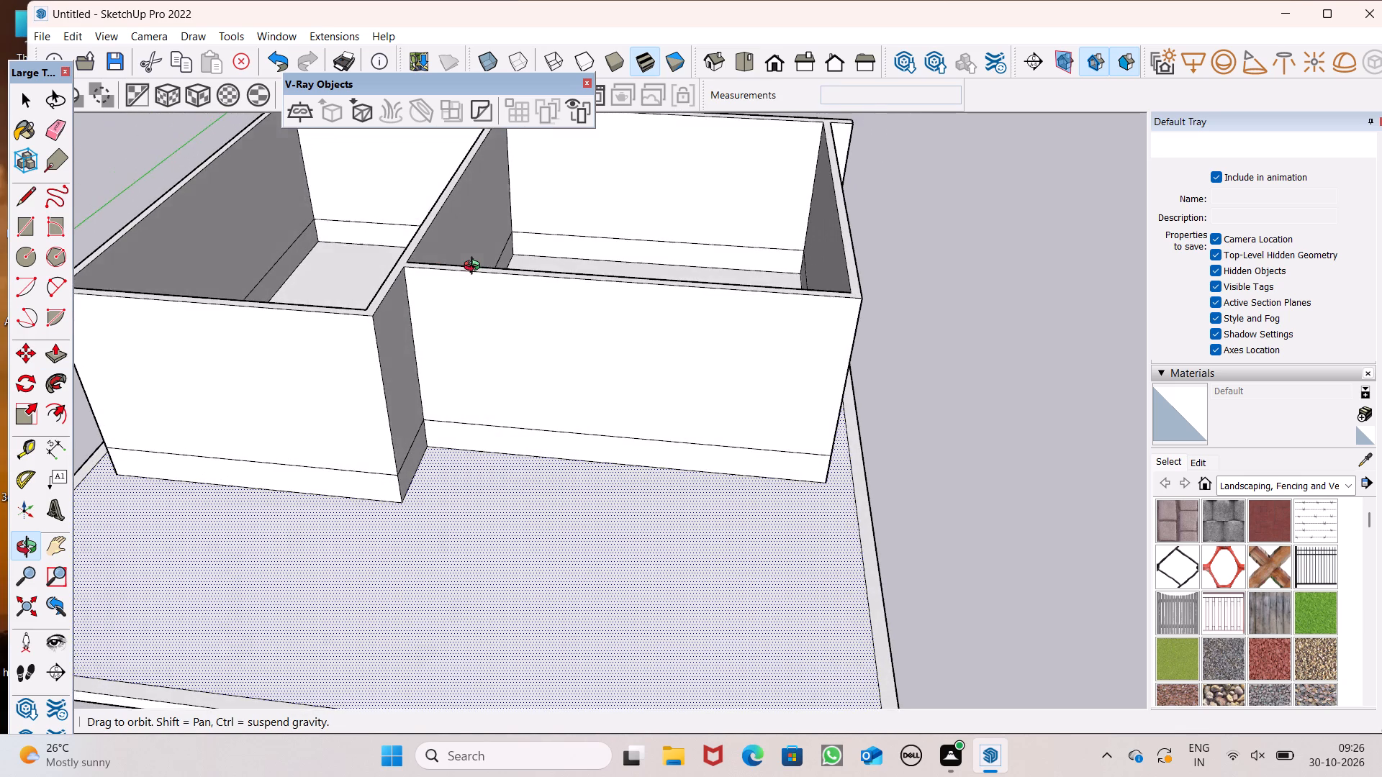
{"action": "middle_click_drag", "start_coordinate": [475, 268], "coordinate": [515, 204]}
{"action": "scroll", "coordinate": [536, 294], "scroll_direction": "down", "scroll_amount": 3}
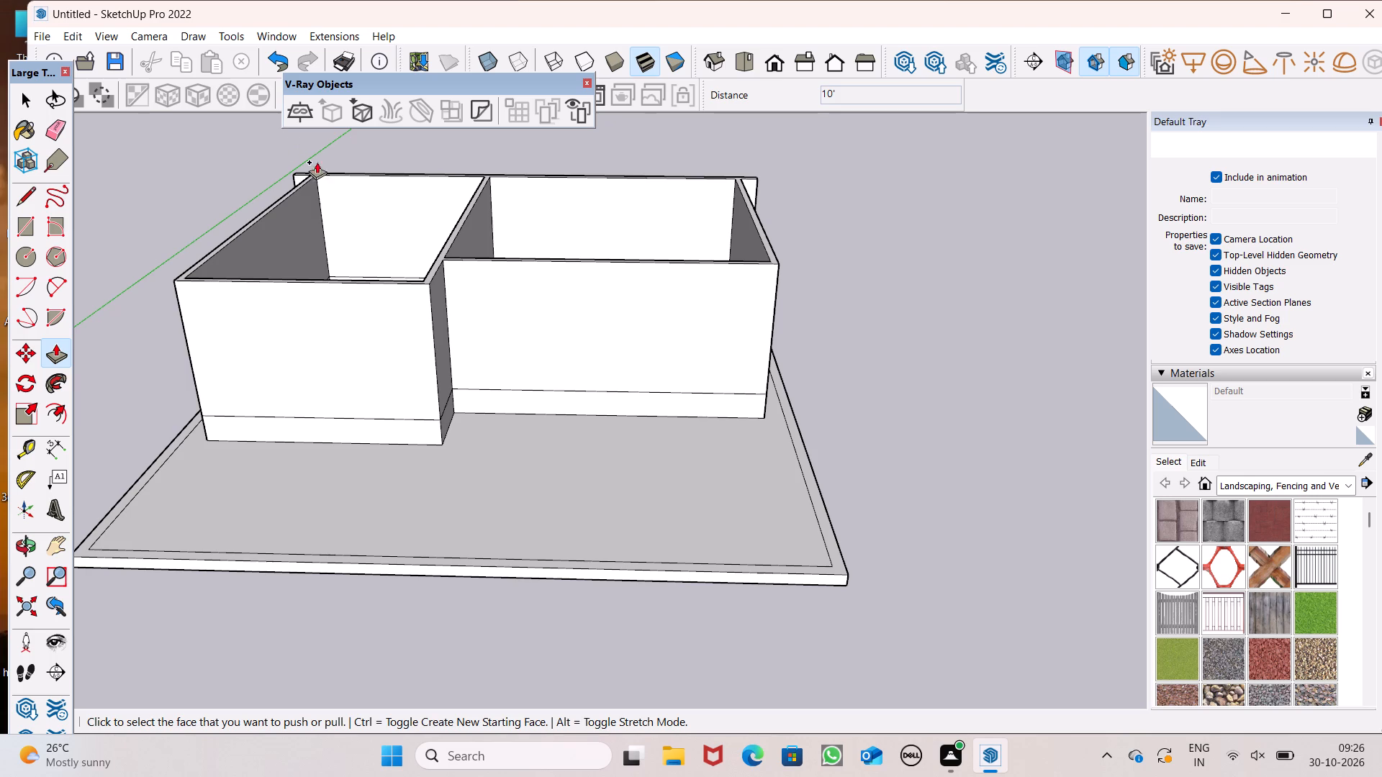
{"action": "scroll", "coordinate": [615, 433], "scroll_direction": "up", "scroll_amount": 5}
{"action": "scroll", "coordinate": [597, 421], "scroll_direction": "down", "scroll_amount": 4}
{"action": "scroll", "coordinate": [457, 385], "scroll_direction": "up", "scroll_amount": 1}
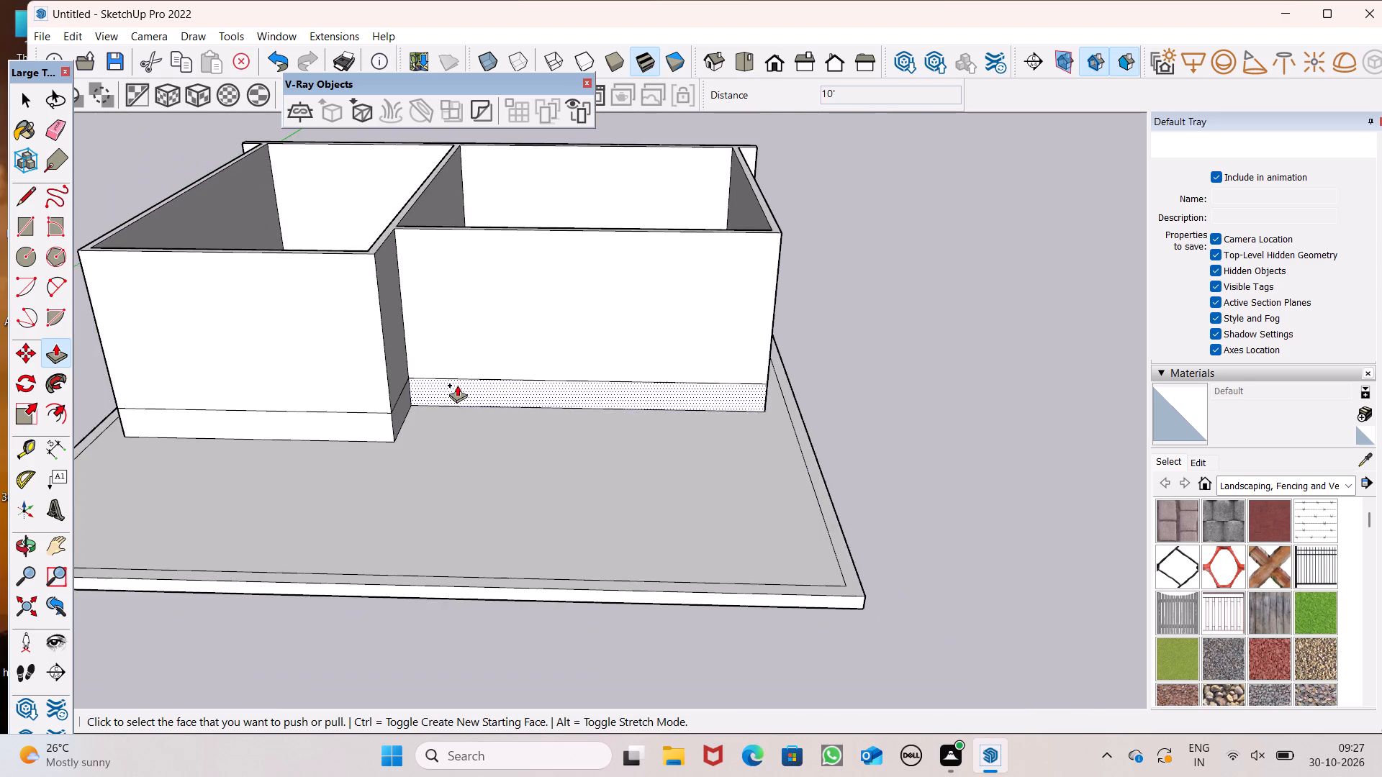
{"action": "scroll", "coordinate": [432, 311], "scroll_direction": "down", "scroll_amount": 2}
{"action": "scroll", "coordinate": [428, 191], "scroll_direction": "up", "scroll_amount": 3}
{"action": "scroll", "coordinate": [428, 191], "scroll_direction": "down", "scroll_amount": 3}
{"action": "scroll", "coordinate": [428, 194], "scroll_direction": "up", "scroll_amount": 4}
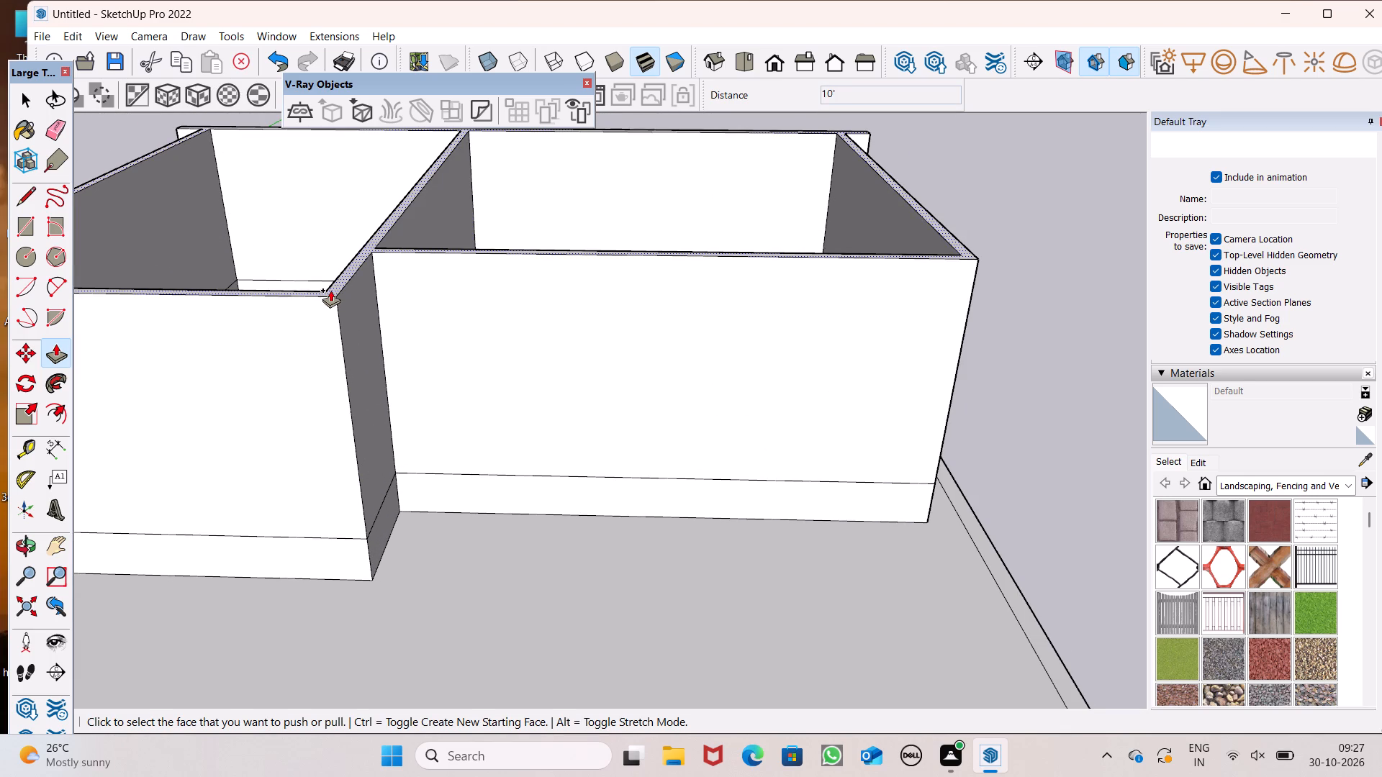
{"action": "left_click", "coordinate": [330, 289]}
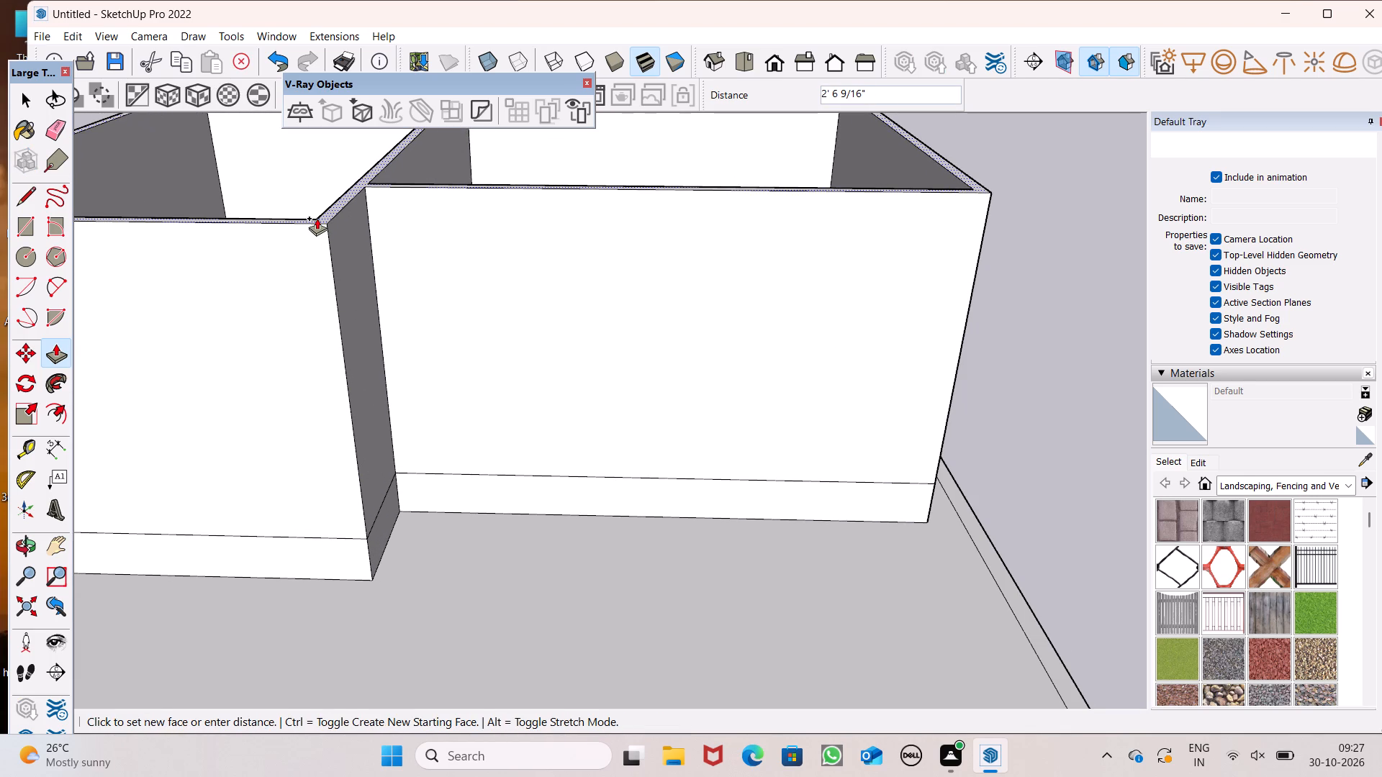
{"action": "type", "text": "2'"}
{"action": "key", "text": "Return"}
Push the middle band of the back wall's projecting right end in 1' 6 9/16", flush with the right room's side wall.
{"action": "scroll", "coordinate": [369, 227], "scroll_direction": "down", "scroll_amount": 2}
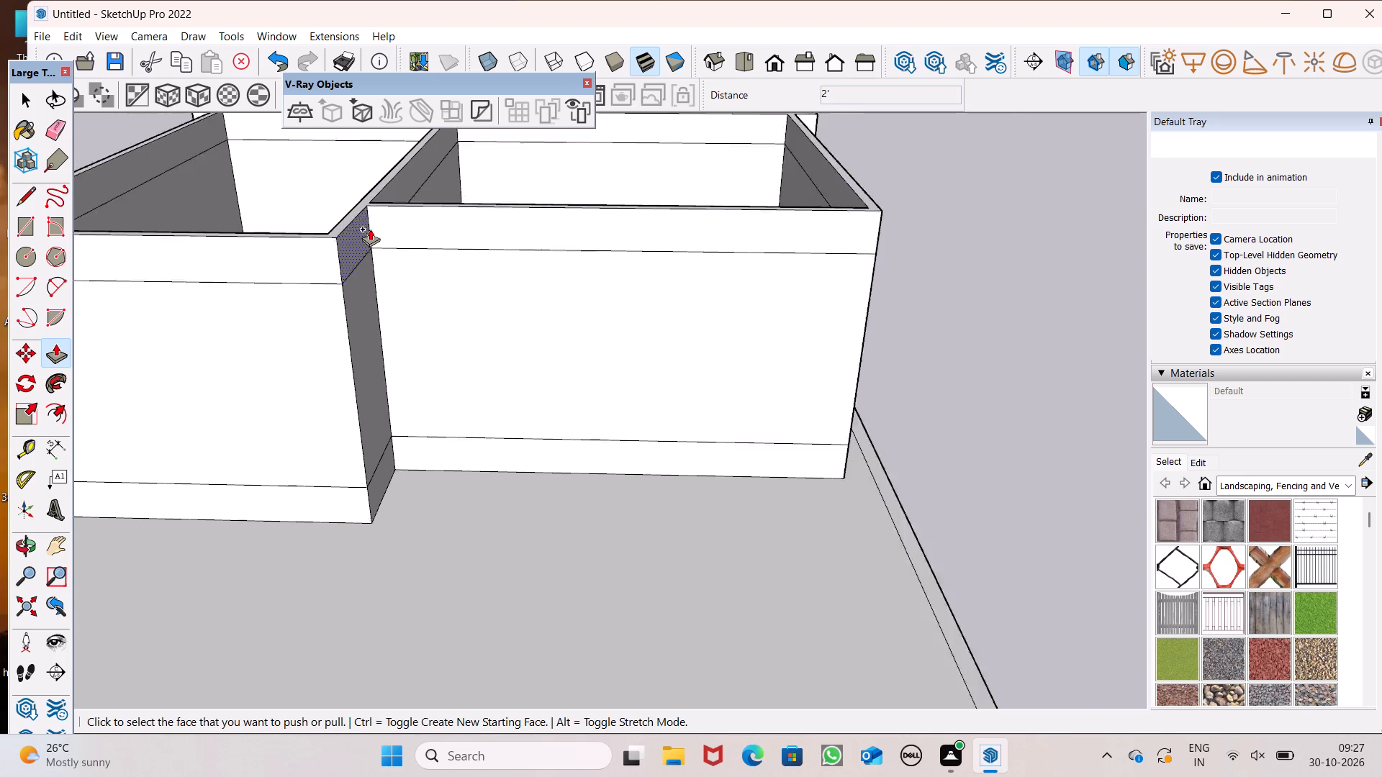
{"action": "scroll", "coordinate": [370, 229], "scroll_direction": "down", "scroll_amount": 3}
{"action": "scroll", "coordinate": [589, 407], "scroll_direction": "down", "scroll_amount": 5}
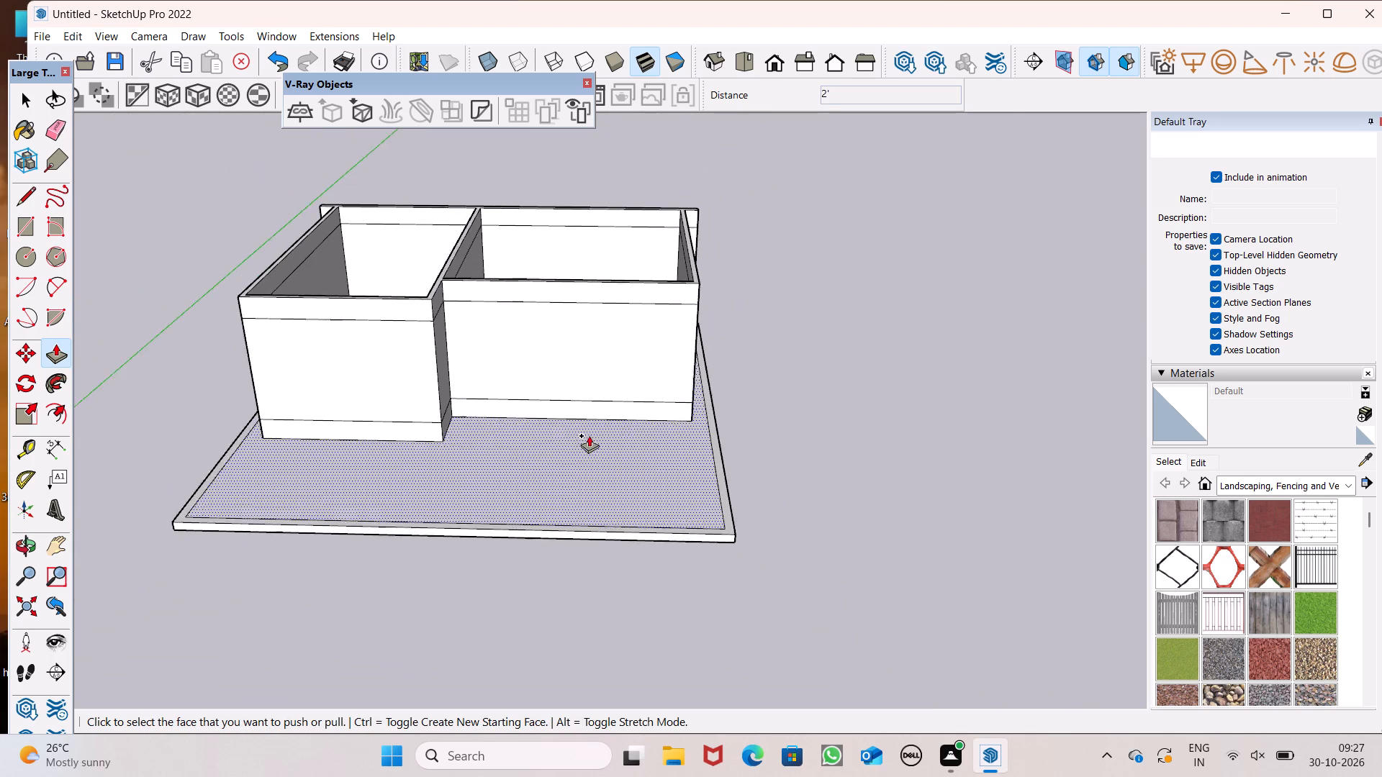
{"action": "scroll", "coordinate": [373, 96], "scroll_direction": "up", "scroll_amount": 2}
{"action": "scroll", "coordinate": [417, 281], "scroll_direction": "down", "scroll_amount": 2}
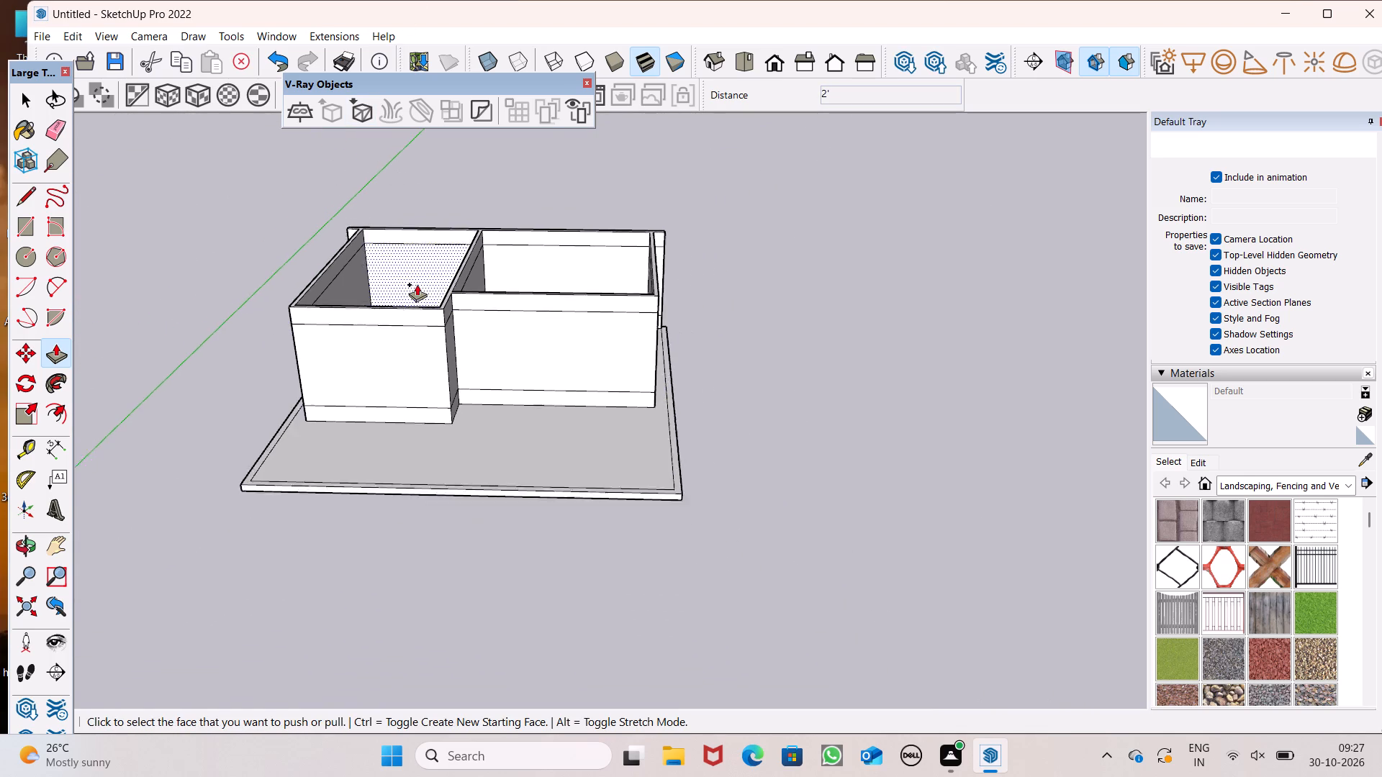
{"action": "scroll", "coordinate": [417, 284], "scroll_direction": "down", "scroll_amount": 1}
{"action": "middle_click_drag", "start_coordinate": [355, 312], "coordinate": [589, 348]}
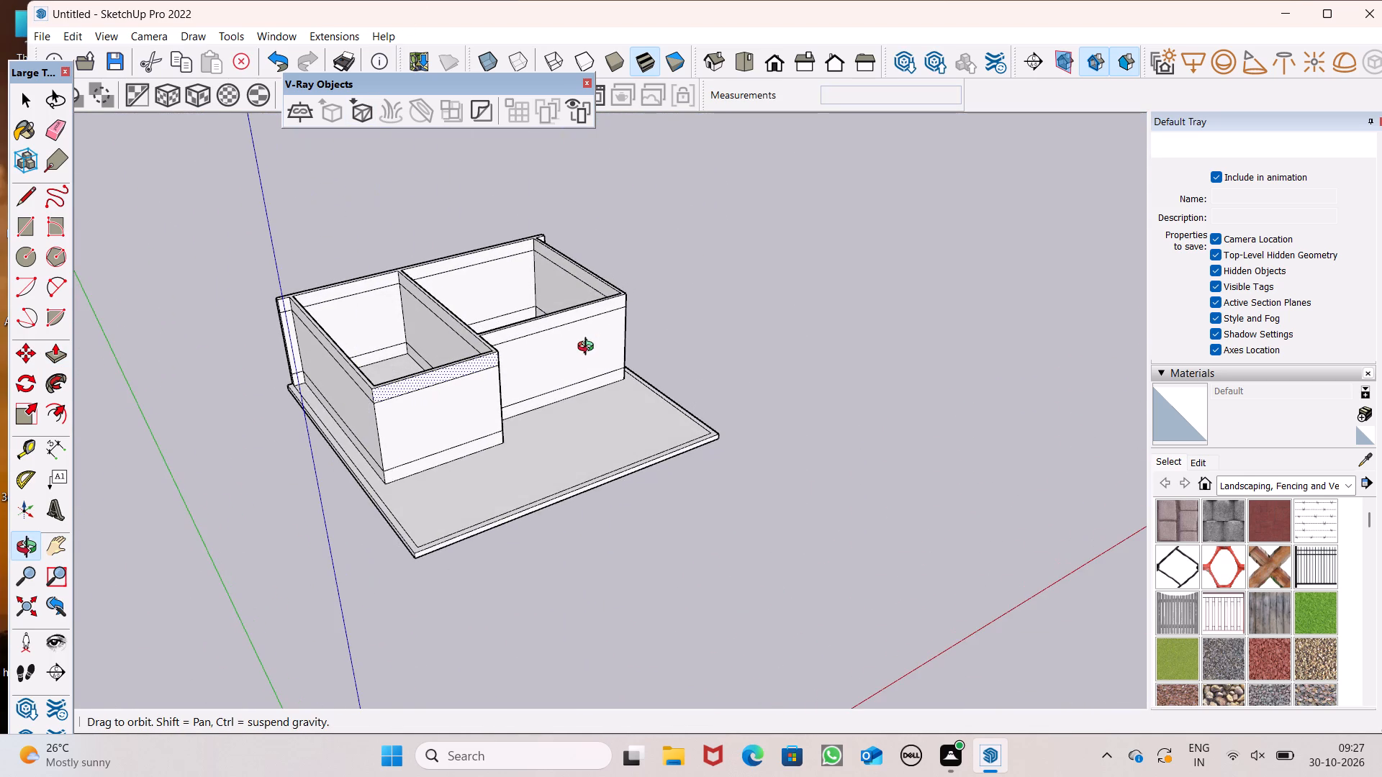
{"action": "middle_click_drag", "start_coordinate": [589, 348], "coordinate": [247, 378]}
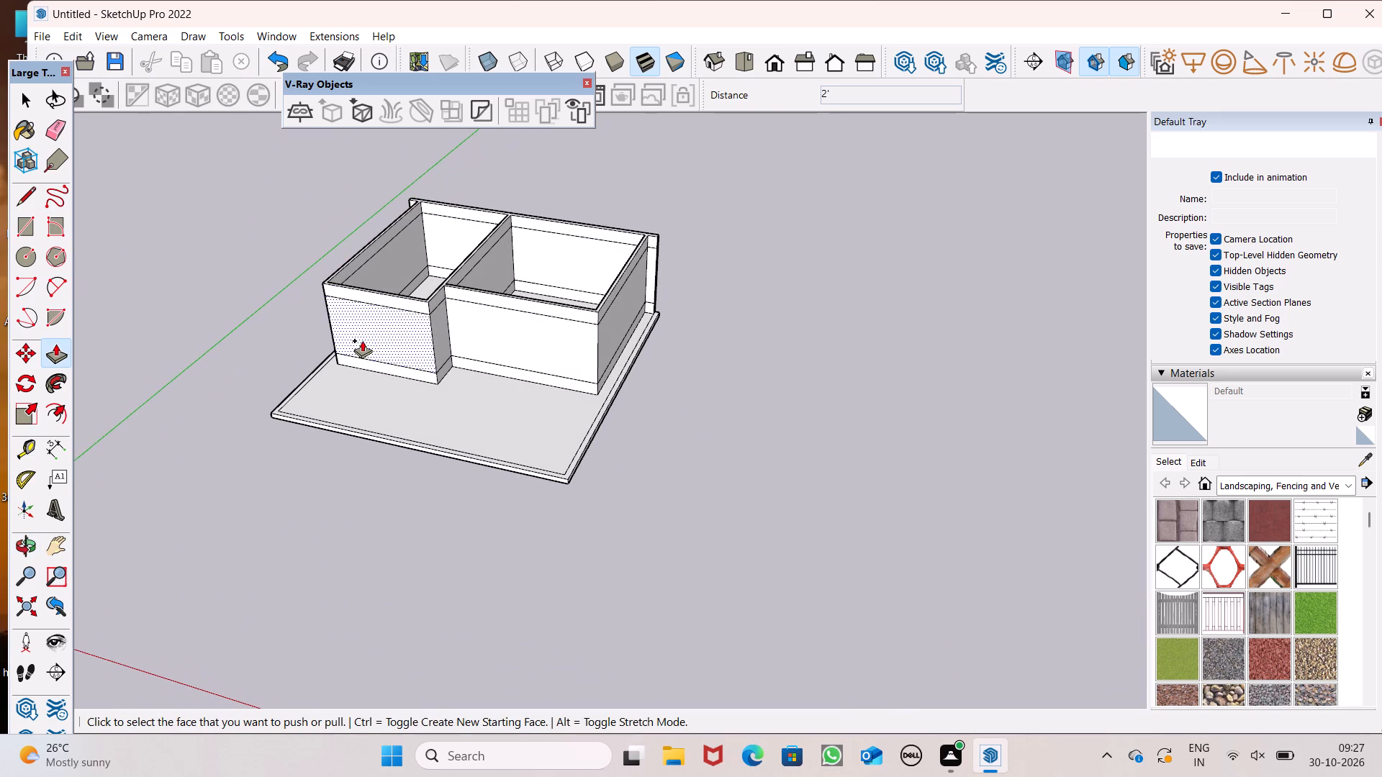
{"action": "scroll", "coordinate": [429, 278], "scroll_direction": "up", "scroll_amount": 7}
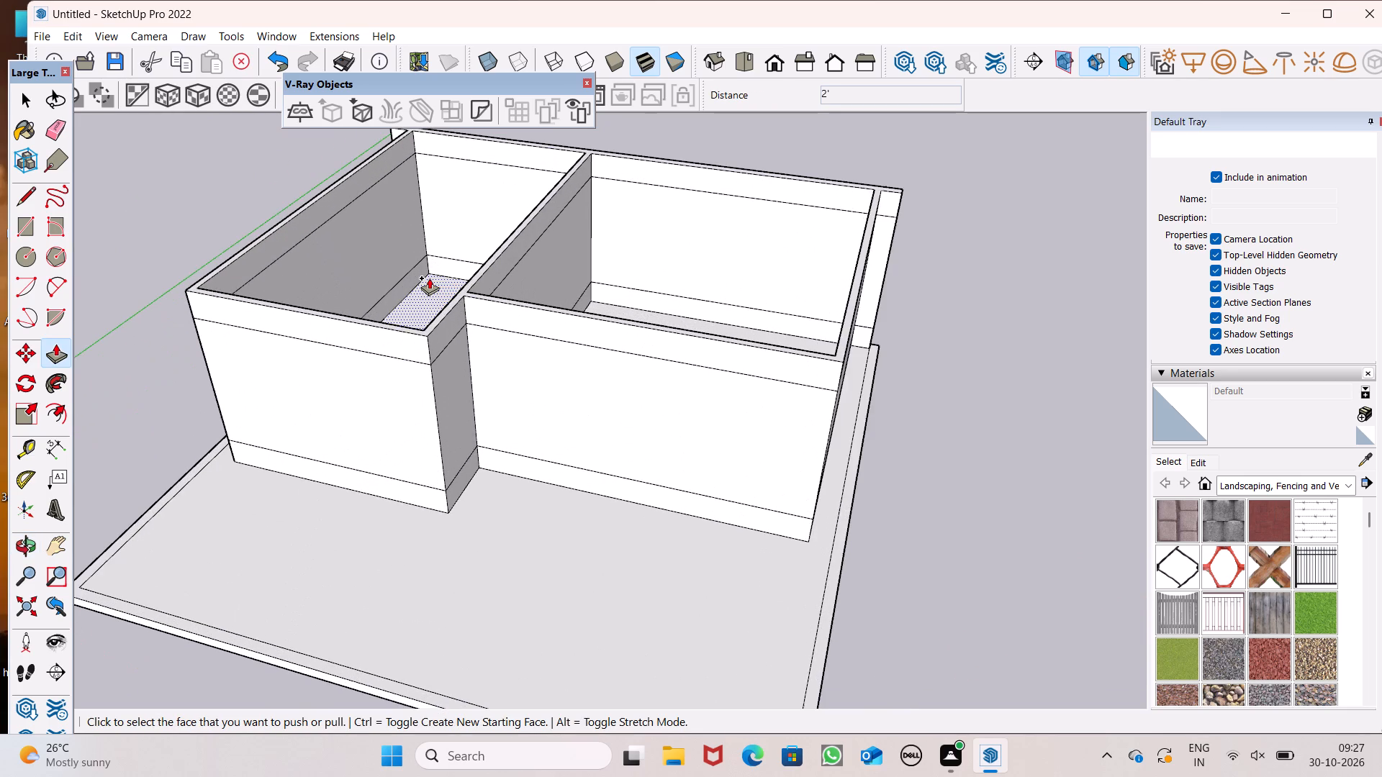
{"action": "scroll", "coordinate": [429, 278], "scroll_direction": "down", "scroll_amount": 3}
{"action": "middle_click_drag", "start_coordinate": [569, 377], "coordinate": [148, 465]}
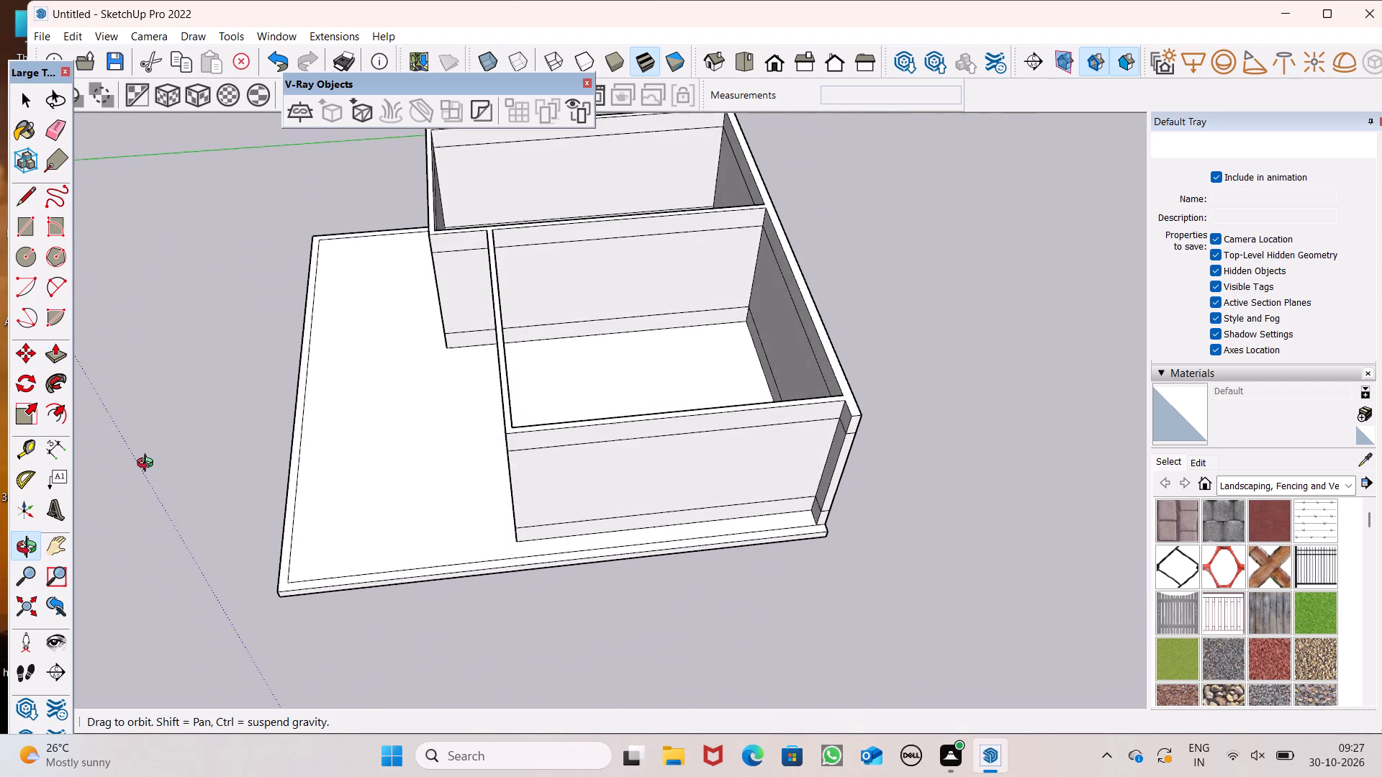
{"action": "middle_click_drag", "start_coordinate": [148, 465], "coordinate": [181, 442]}
{"action": "scroll", "coordinate": [862, 455], "scroll_direction": "up", "scroll_amount": 7}
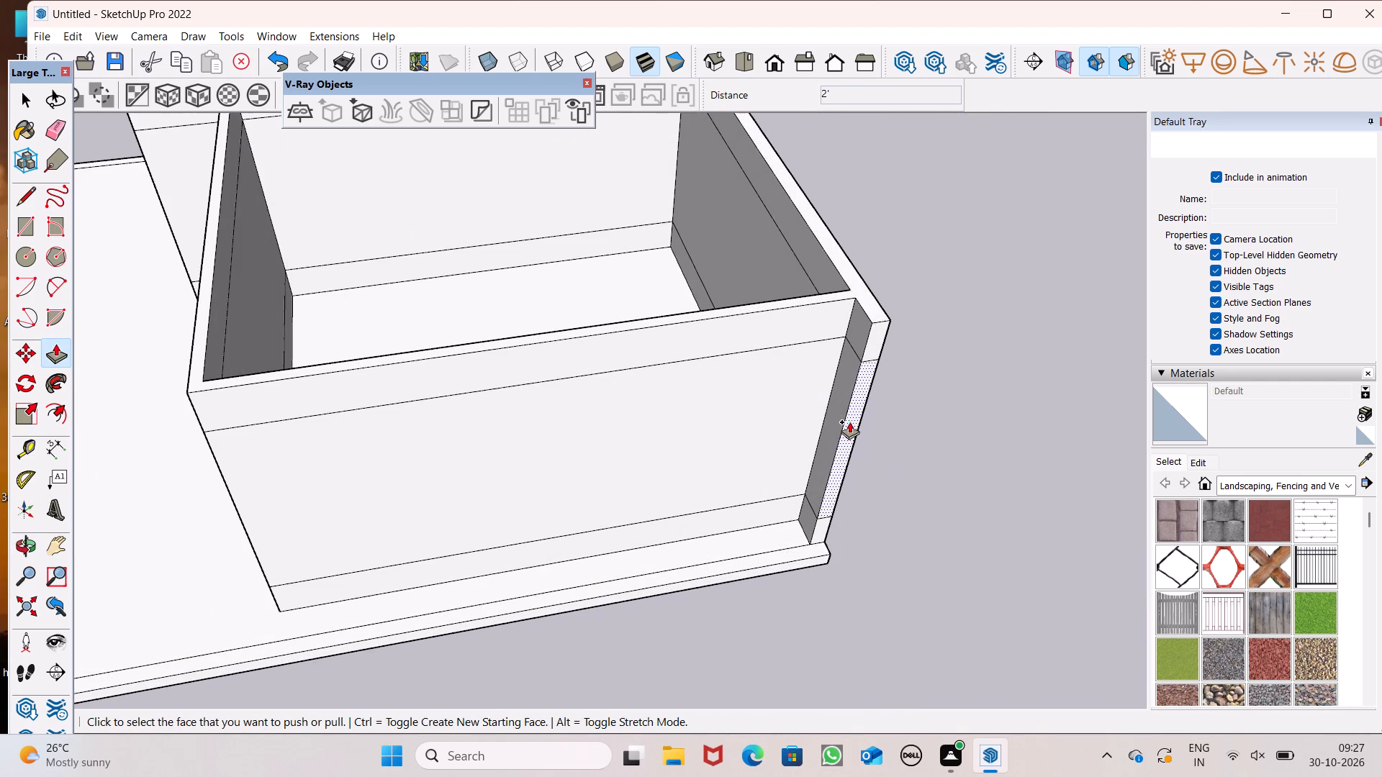
{"action": "left_click_drag", "start_coordinate": [846, 418], "coordinate": [803, 407]}
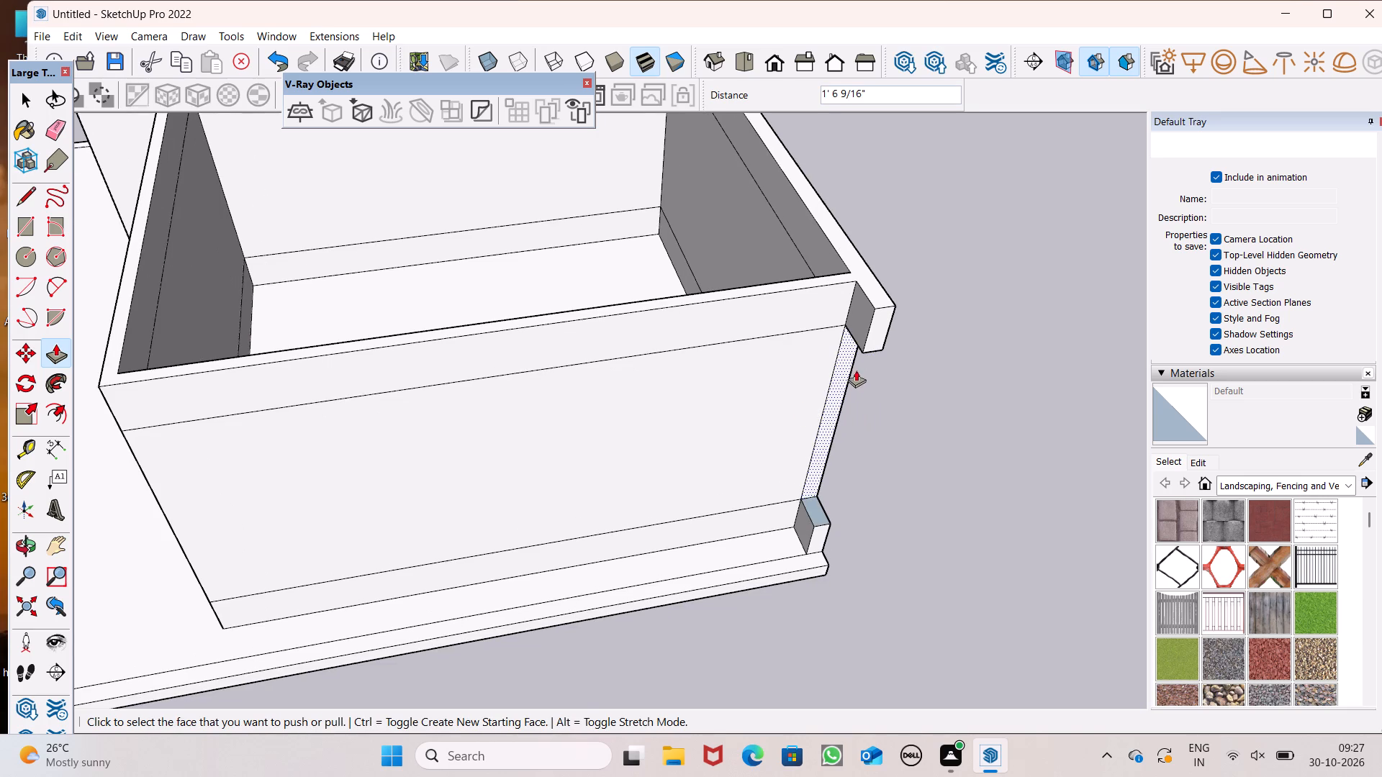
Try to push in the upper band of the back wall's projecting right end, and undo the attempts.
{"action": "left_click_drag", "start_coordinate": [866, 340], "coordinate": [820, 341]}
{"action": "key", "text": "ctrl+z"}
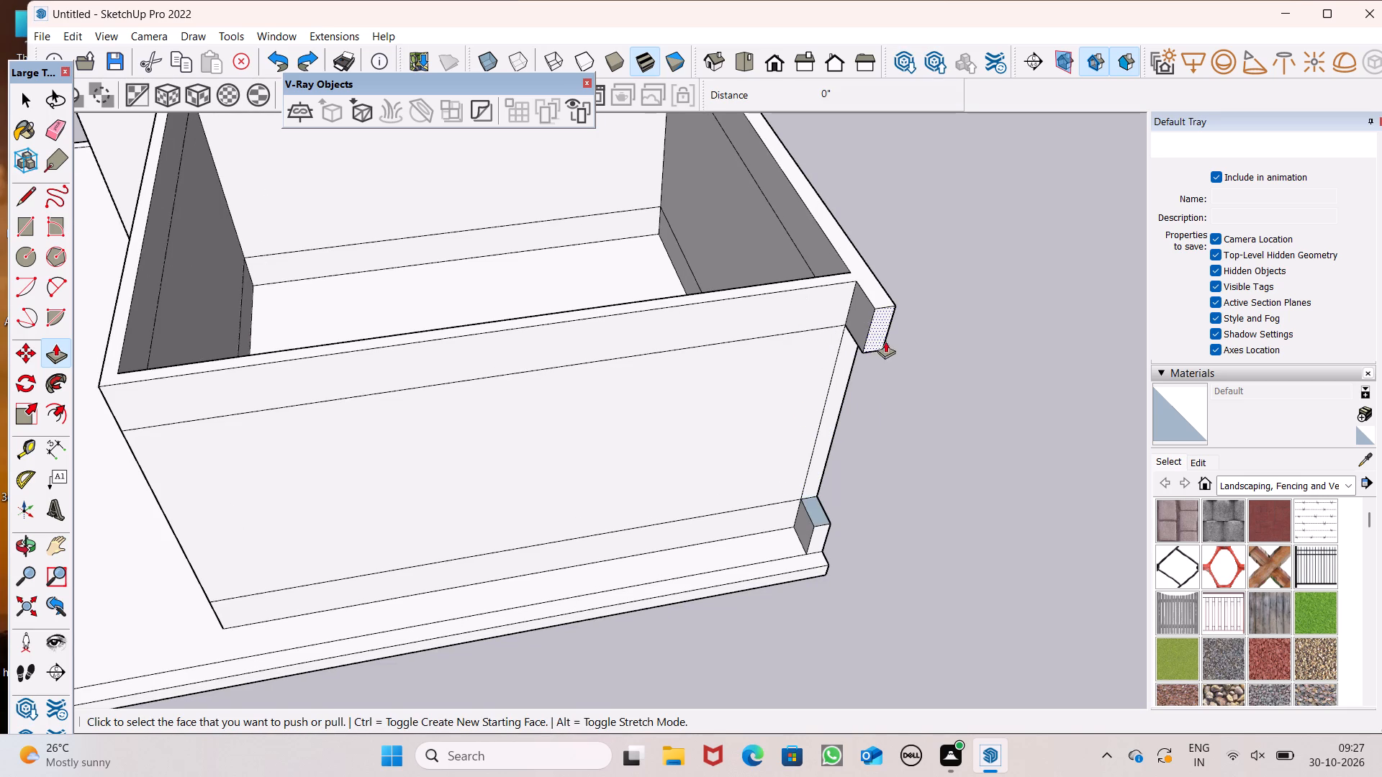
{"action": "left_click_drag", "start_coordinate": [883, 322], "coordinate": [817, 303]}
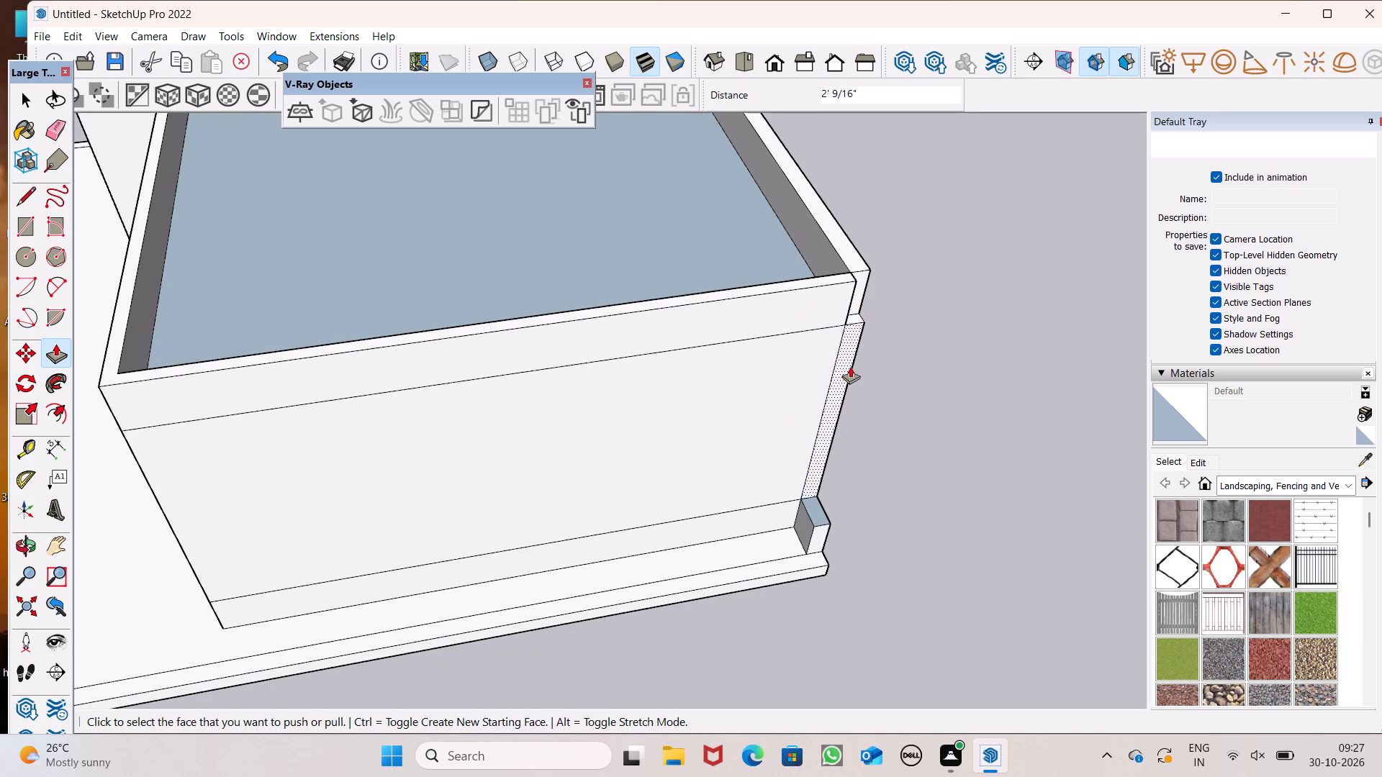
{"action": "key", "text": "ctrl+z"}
Push the upper and lower bands of the back wall's right end in 1' 6 9/16", flush with the side wall.
{"action": "left_click_drag", "start_coordinate": [874, 342], "coordinate": [818, 327]}
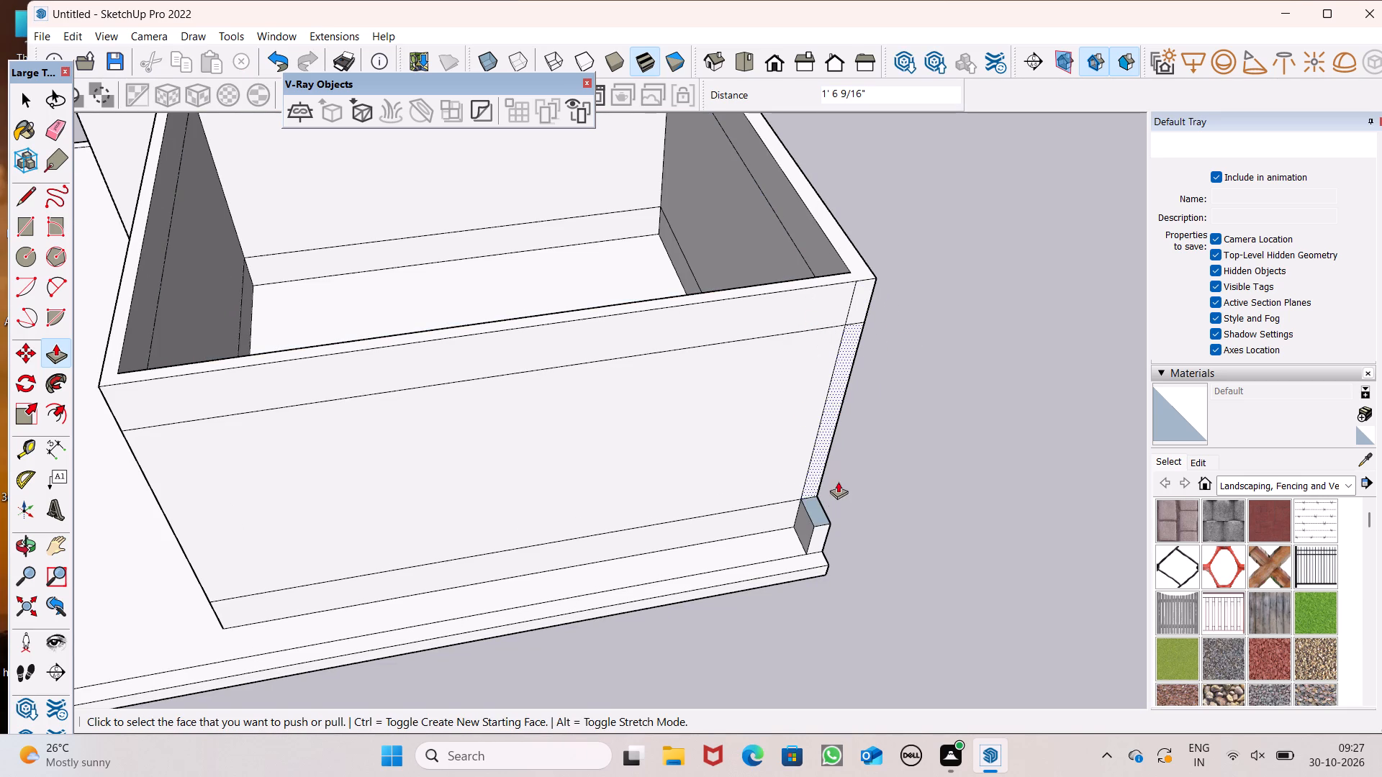
{"action": "left_click_drag", "start_coordinate": [815, 533], "coordinate": [764, 516]}
Push all three bands of the back wall's projecting left end in 1' 8 3/16", flush with the left room's side wall.
{"action": "scroll", "coordinate": [677, 373], "scroll_direction": "down", "scroll_amount": 7}
{"action": "middle_click_drag", "start_coordinate": [486, 434], "coordinate": [1381, 274]}
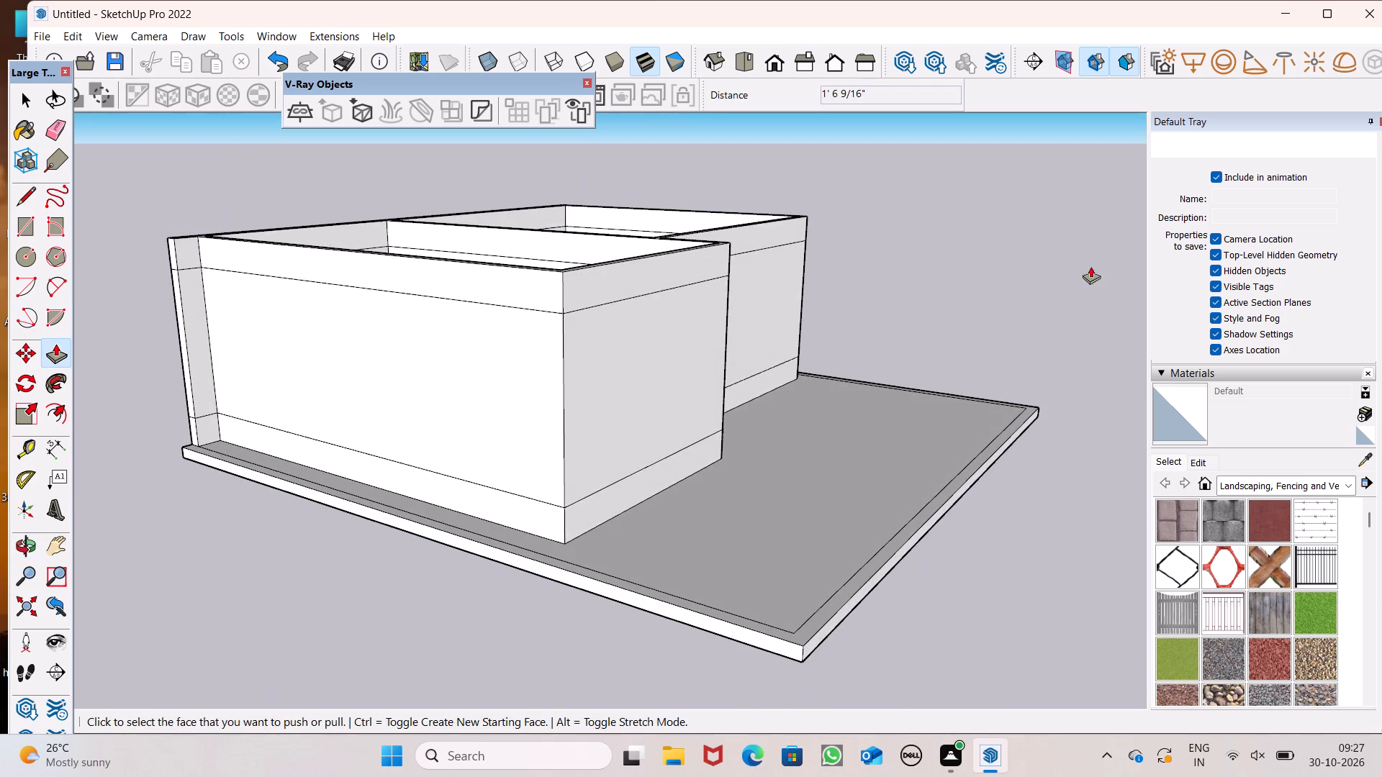
{"action": "scroll", "coordinate": [435, 363], "scroll_direction": "up", "scroll_amount": 1}
{"action": "middle_click_drag", "start_coordinate": [444, 375], "coordinate": [583, 406]}
{"action": "scroll", "coordinate": [180, 398], "scroll_direction": "up", "scroll_amount": 6}
{"action": "left_click_drag", "start_coordinate": [103, 207], "coordinate": [113, 209]}
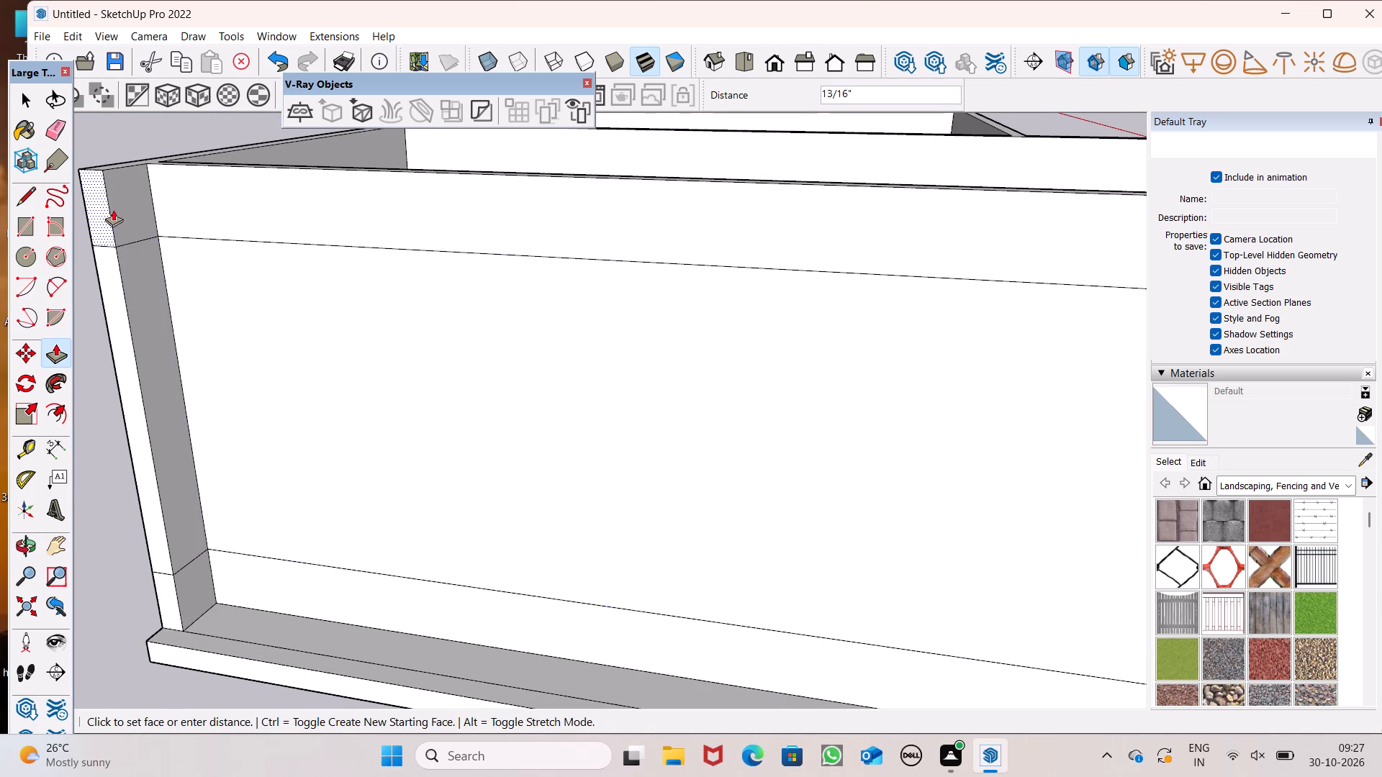
{"action": "left_click_drag", "start_coordinate": [113, 209], "coordinate": [181, 216]}
{"action": "left_click_drag", "start_coordinate": [115, 348], "coordinate": [153, 364]}
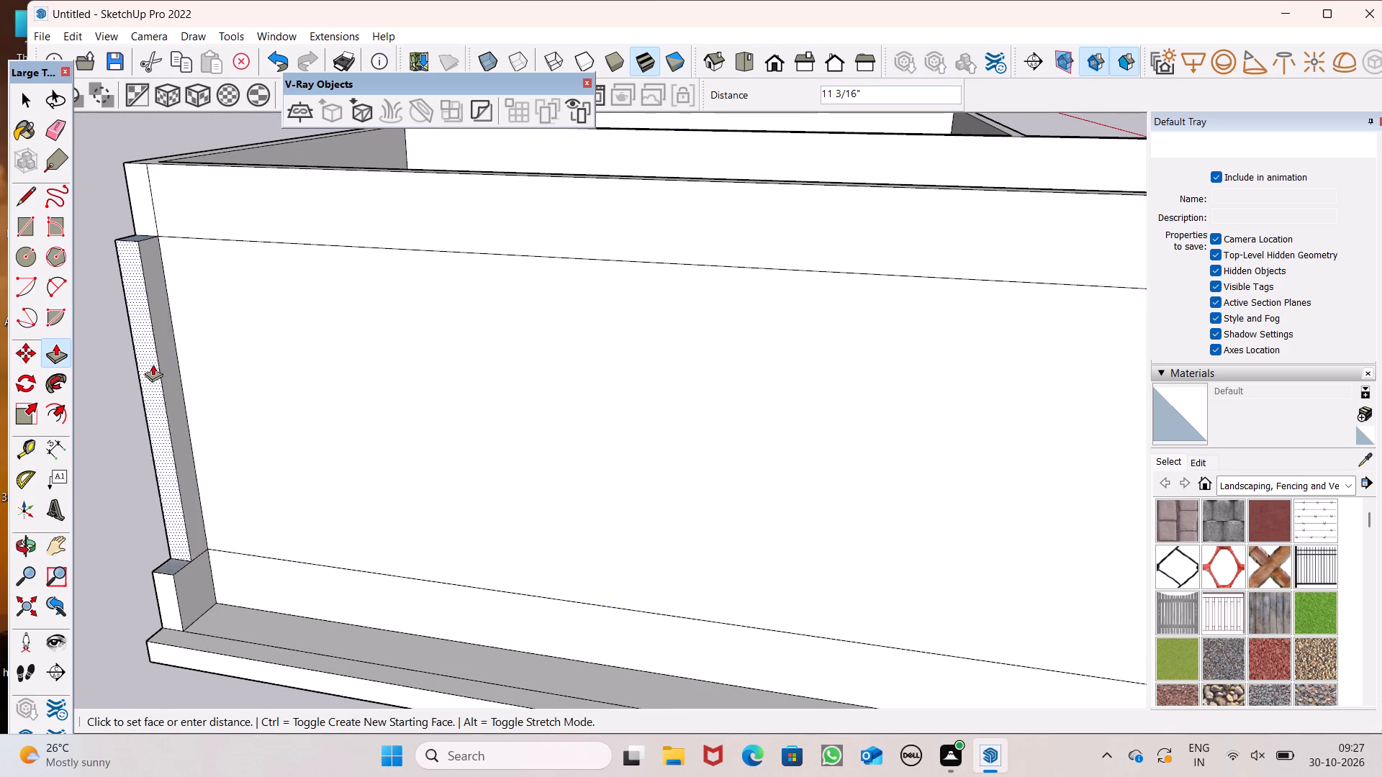
{"action": "left_click_drag", "start_coordinate": [153, 364], "coordinate": [218, 400]}
{"action": "left_click_drag", "start_coordinate": [163, 601], "coordinate": [229, 563]}
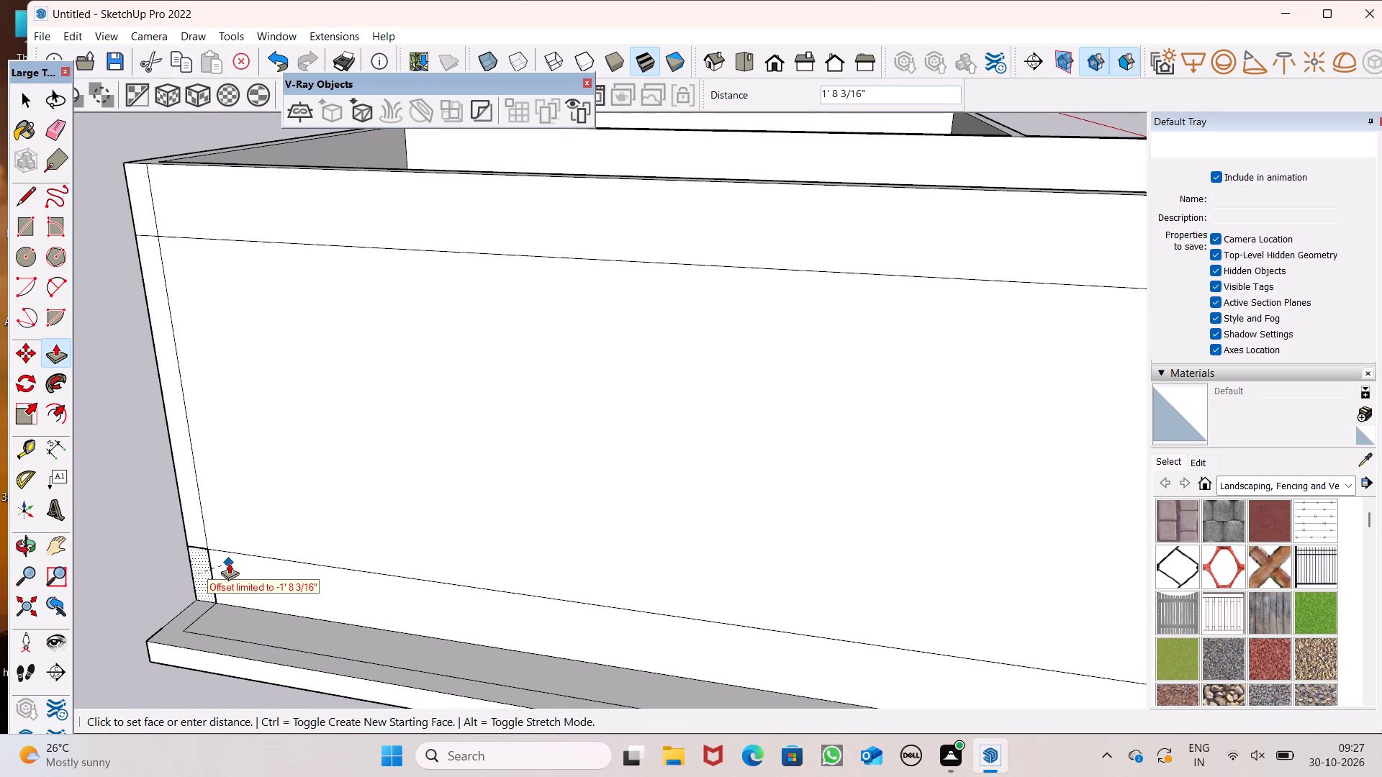
{"action": "left_click_drag", "start_coordinate": [229, 563], "coordinate": [229, 562]}
Examine the raised walls and their trimmed back corners from the front and above.
{"action": "scroll", "coordinate": [256, 391], "scroll_direction": "down", "scroll_amount": 14}
{"action": "middle_click_drag", "start_coordinate": [460, 408], "coordinate": [0, 465]}
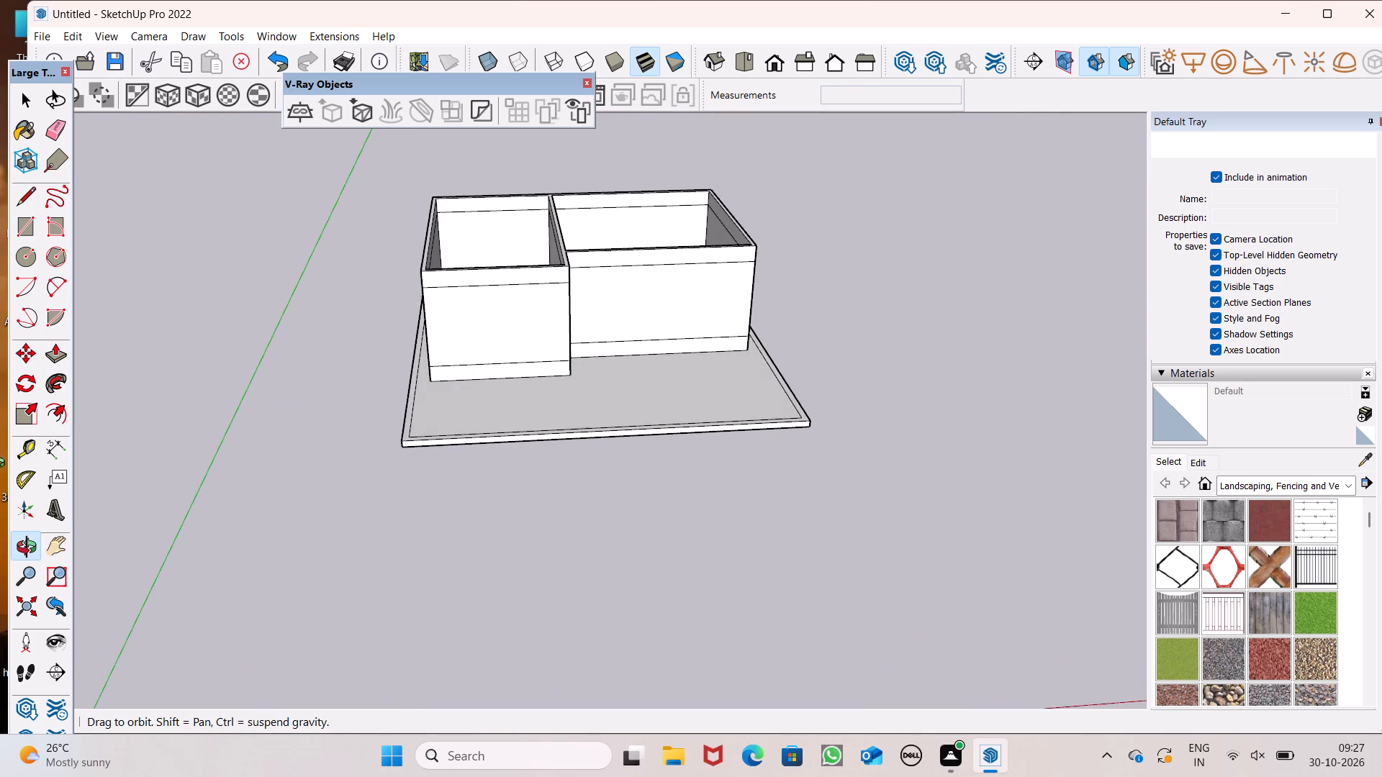
{"action": "middle_click_drag", "start_coordinate": [0, 465], "coordinate": [0, 466]}
{"action": "scroll", "coordinate": [24, 447], "scroll_direction": "up", "scroll_amount": 1}
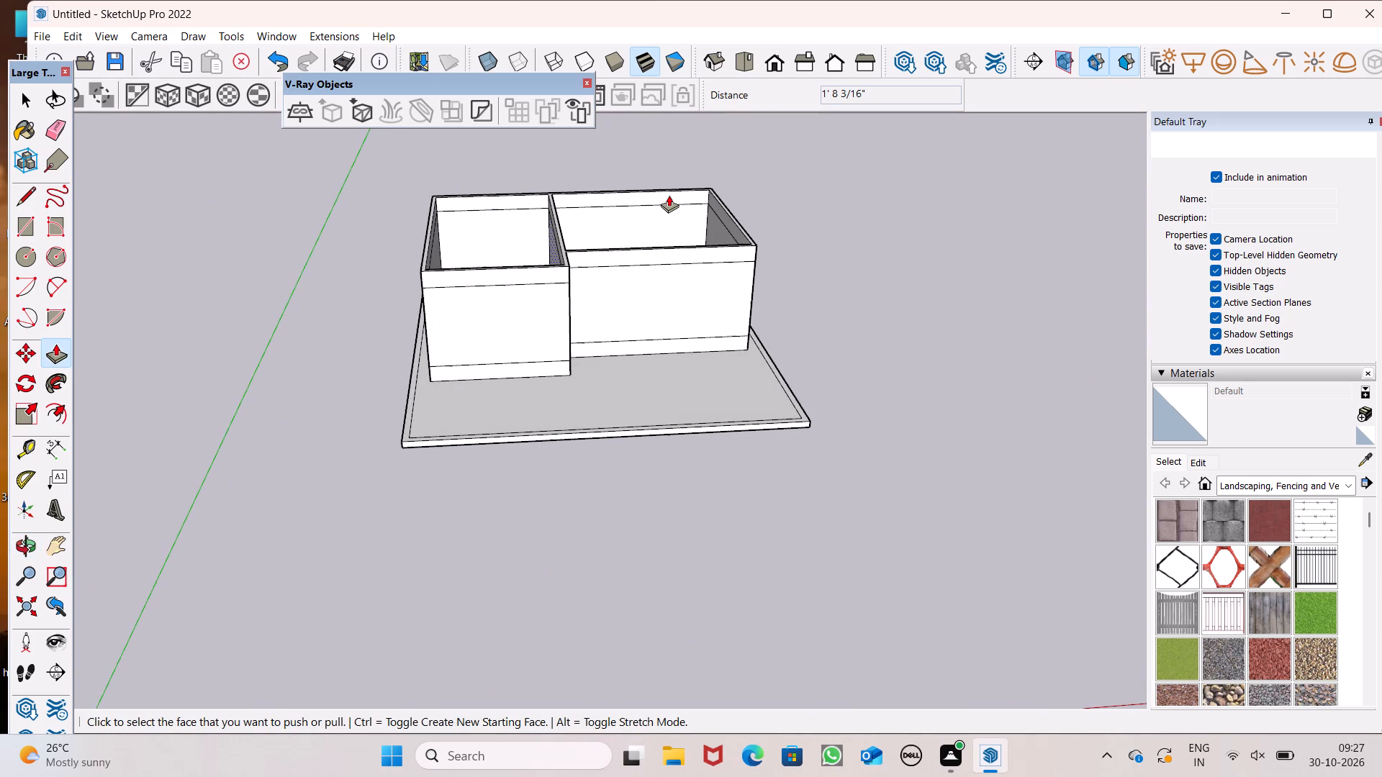
{"action": "scroll", "coordinate": [679, 252], "scroll_direction": "down", "scroll_amount": 1}
{"action": "middle_click_drag", "start_coordinate": [667, 274], "coordinate": [524, 210]}
{"action": "scroll", "coordinate": [538, 221], "scroll_direction": "up", "scroll_amount": 1}
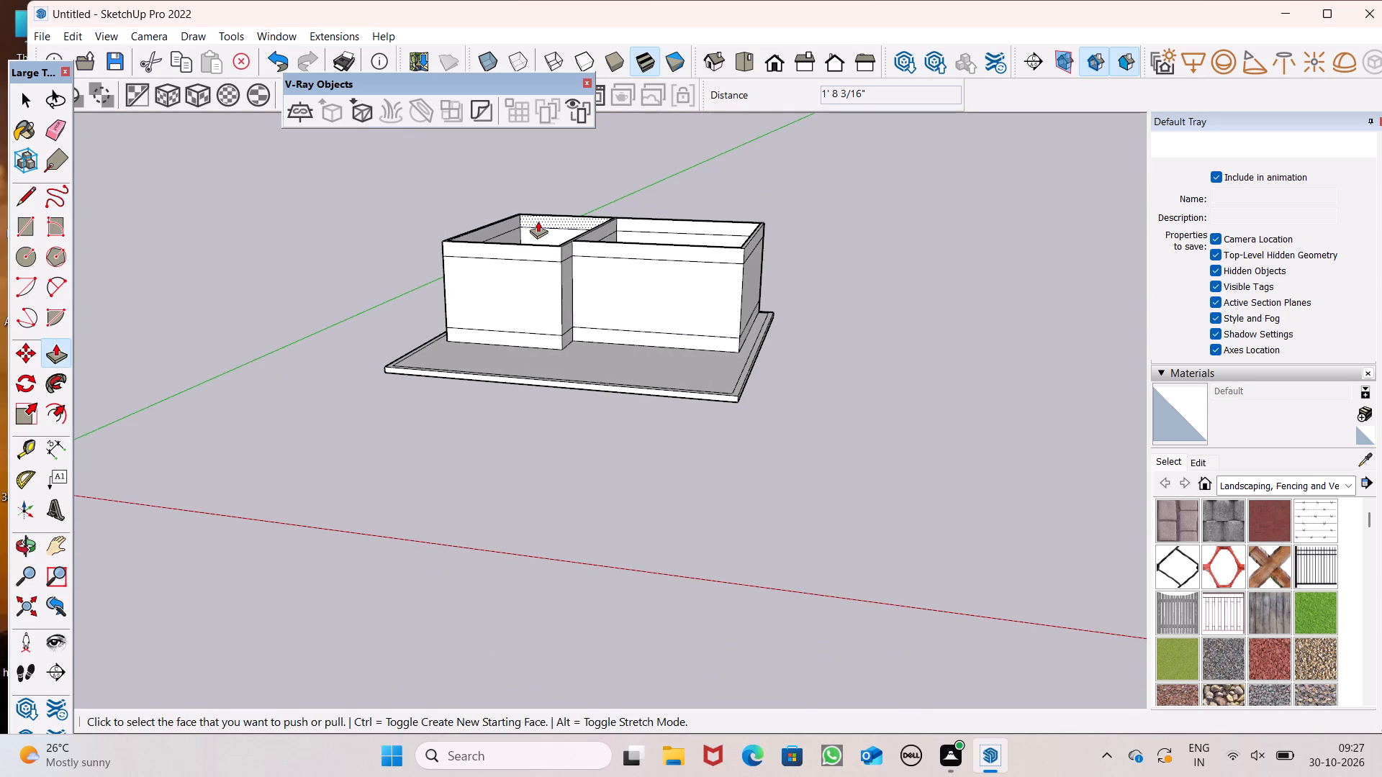
{"action": "scroll", "coordinate": [538, 221], "scroll_direction": "up", "scroll_amount": 4}
{"action": "middle_click_drag", "start_coordinate": [563, 283], "coordinate": [647, 441]}
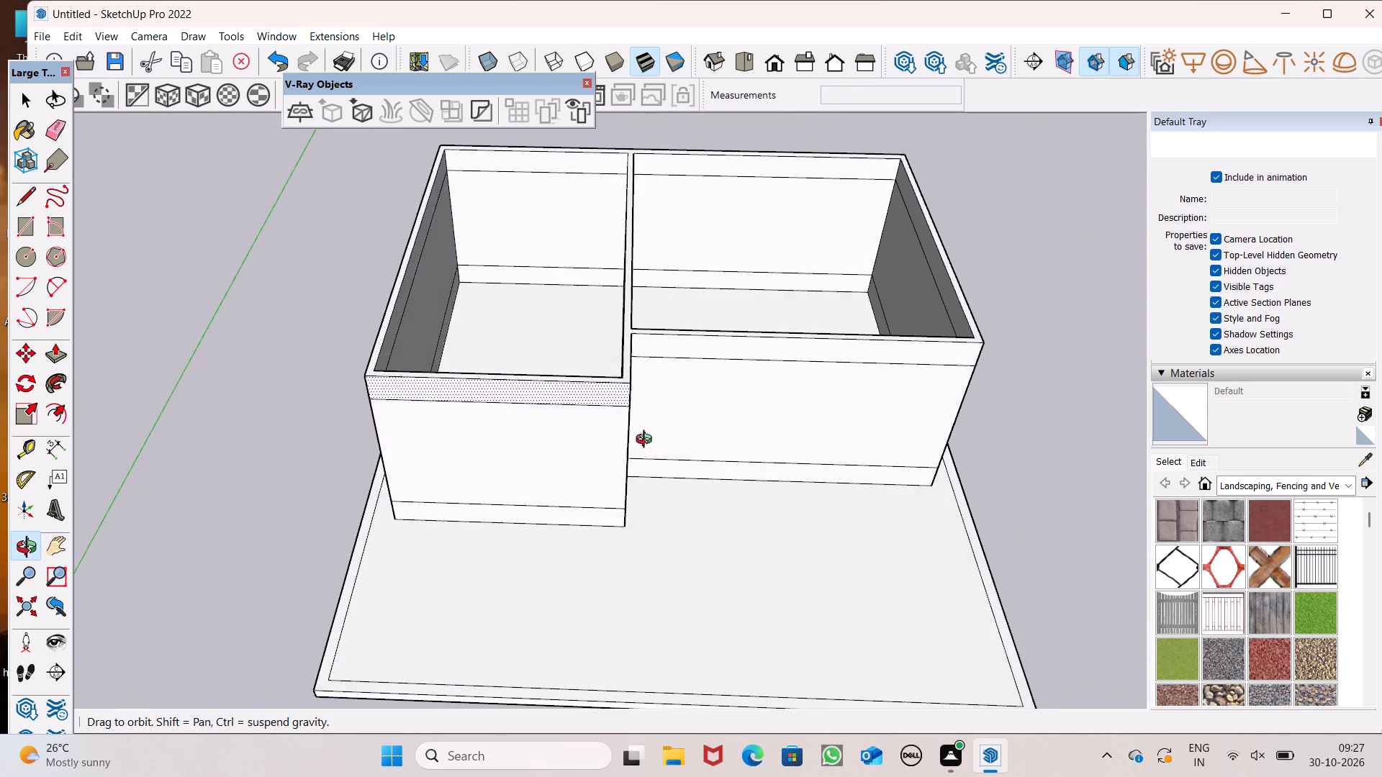
{"action": "middle_click_drag", "start_coordinate": [647, 441], "coordinate": [643, 436]}
{"action": "left_click", "coordinate": [62, 357]}
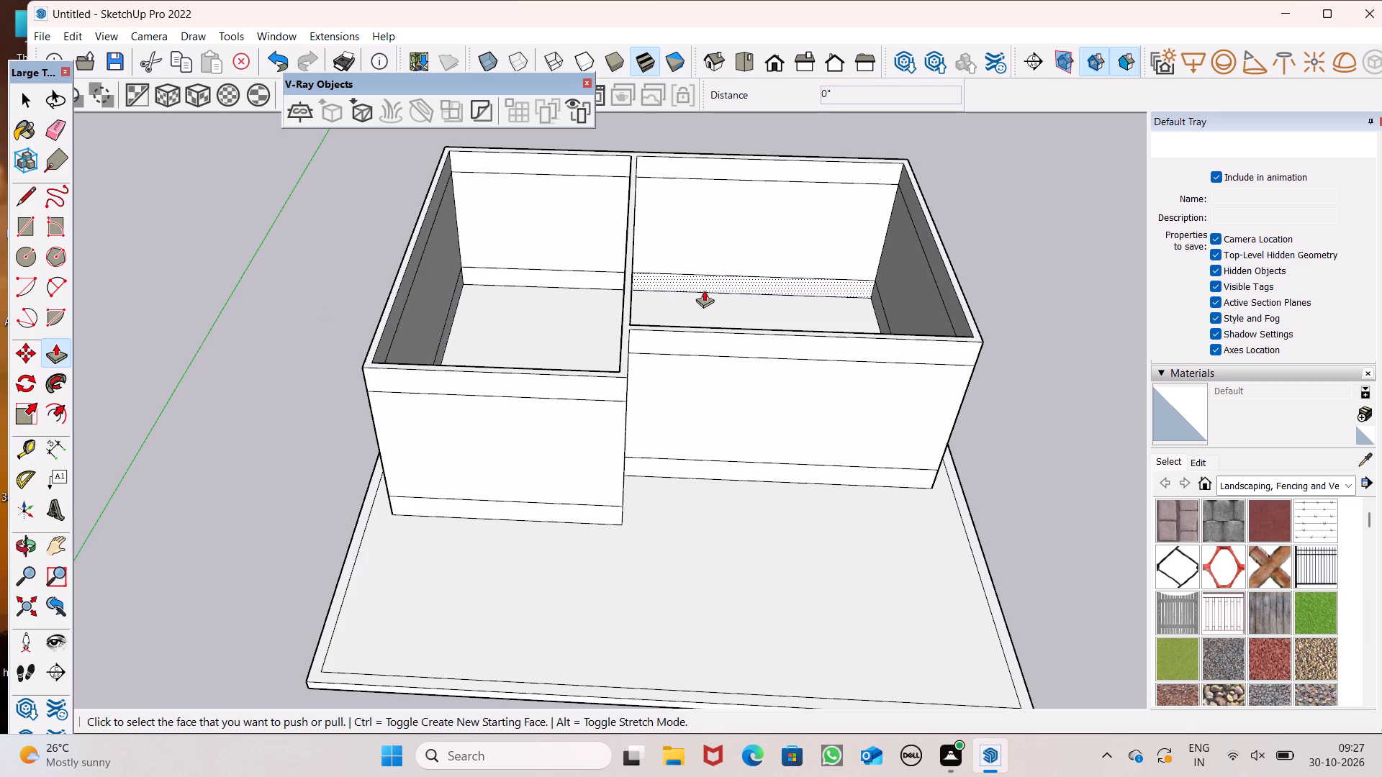
Examine the two rooms' walls and open tops from above and from the front.
{"action": "scroll", "coordinate": [704, 290], "scroll_direction": "down", "scroll_amount": 2}
{"action": "scroll", "coordinate": [705, 289], "scroll_direction": "up", "scroll_amount": 1}
{"action": "middle_click_drag", "start_coordinate": [706, 289], "coordinate": [721, 417]}
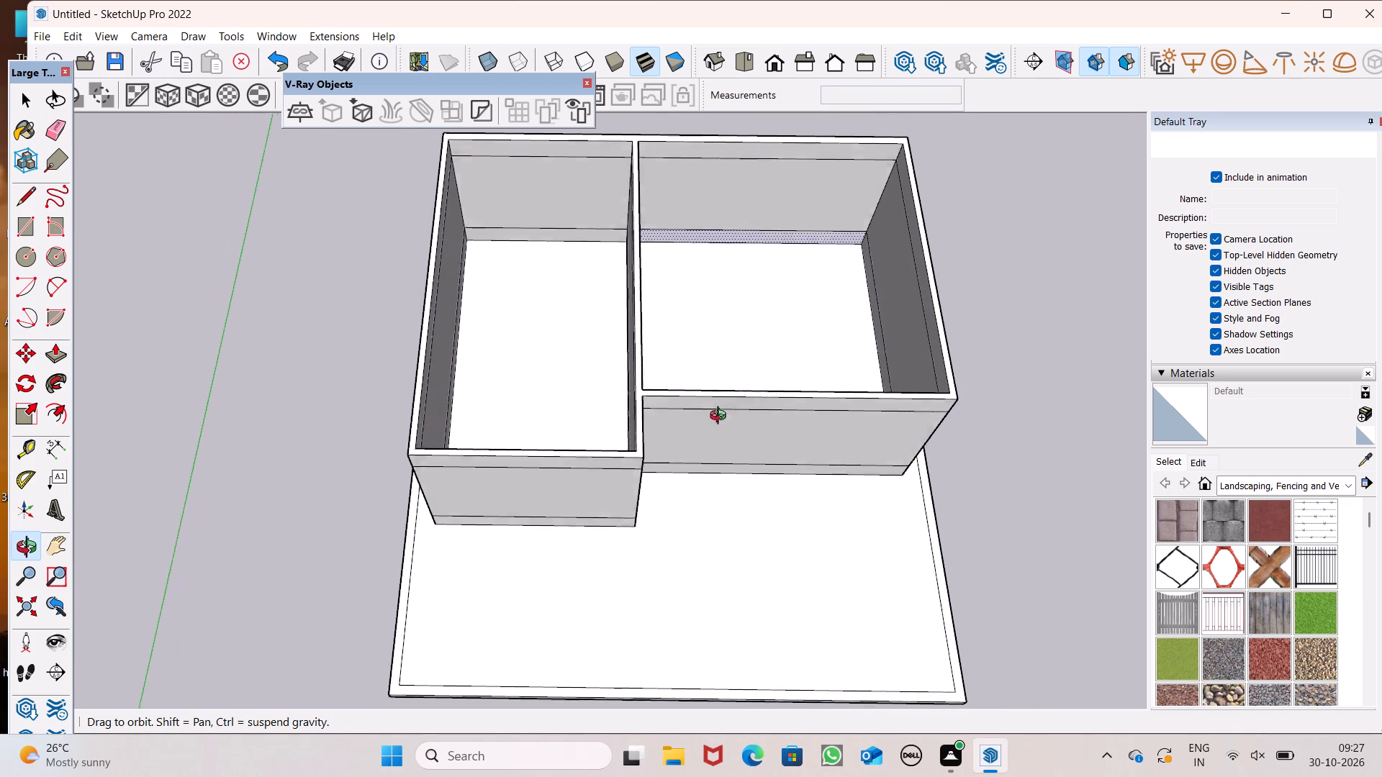
{"action": "middle_click_drag", "start_coordinate": [721, 417], "coordinate": [720, 407]}
{"action": "scroll", "coordinate": [728, 368], "scroll_direction": "down", "scroll_amount": 1}
{"action": "middle_click_drag", "start_coordinate": [787, 420], "coordinate": [740, 468]}
{"action": "scroll", "coordinate": [785, 417], "scroll_direction": "up", "scroll_amount": 1}
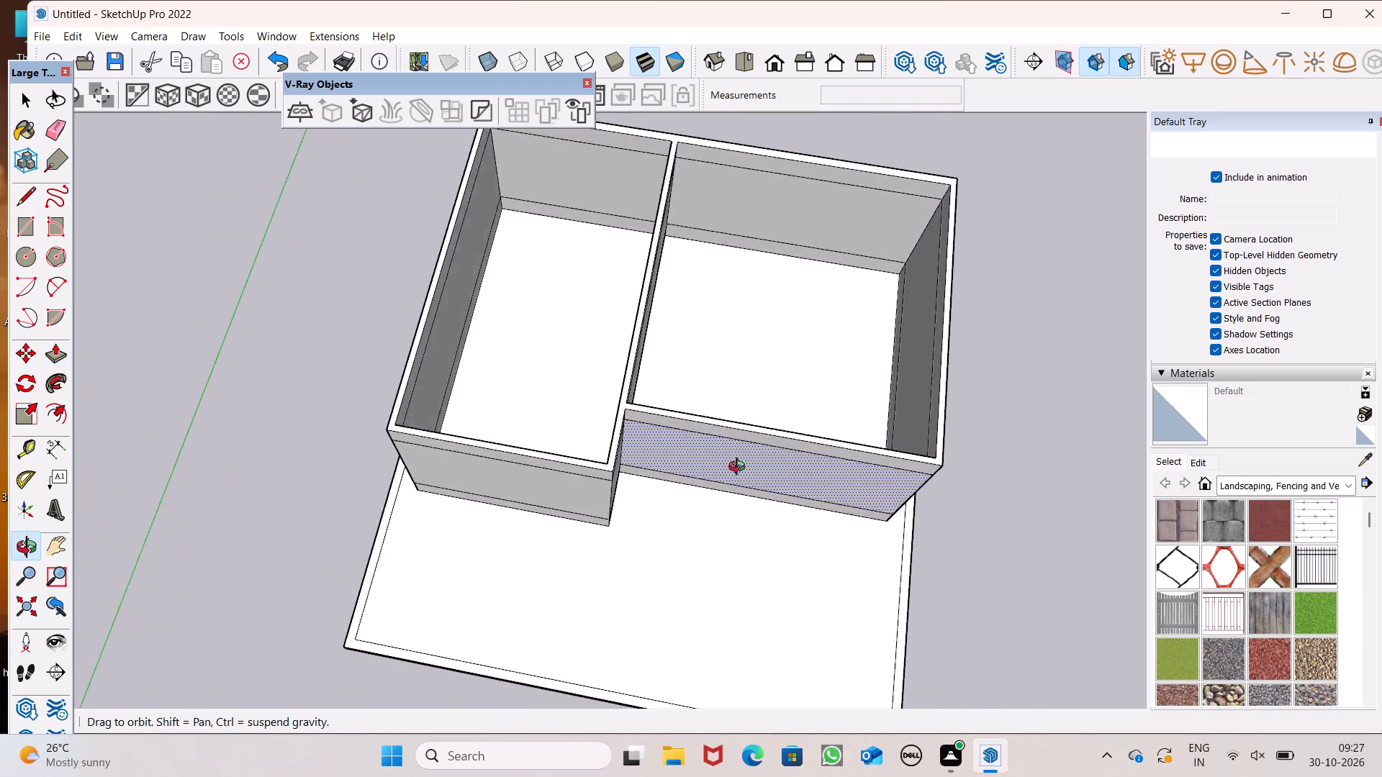
{"action": "middle_click_drag", "start_coordinate": [740, 468], "coordinate": [766, 466]}
{"action": "middle_click_drag", "start_coordinate": [731, 380], "coordinate": [743, 307]}
{"action": "scroll", "coordinate": [743, 315], "scroll_direction": "up", "scroll_amount": 1}
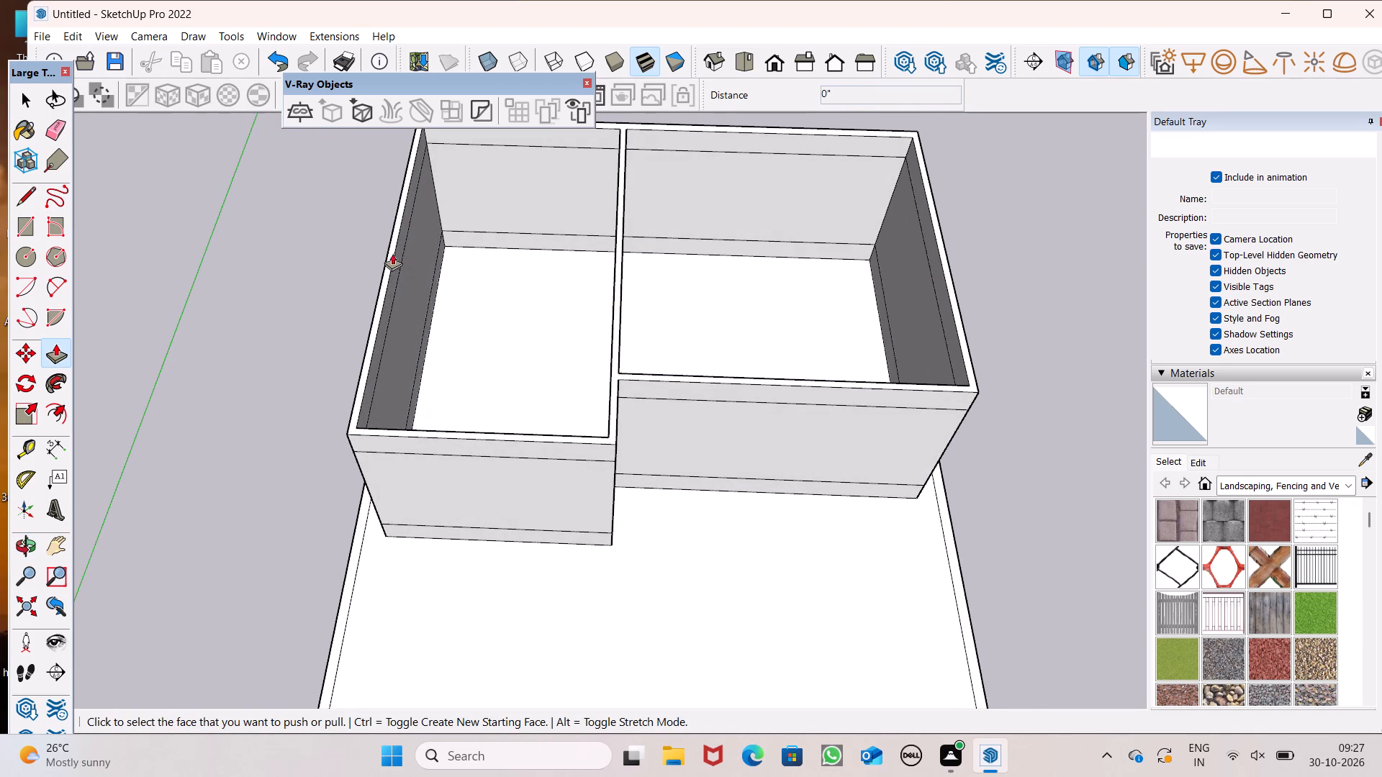
Close the open tops of both rooms with faces by tracing short lines along the back wall's top inner edge.
{"action": "left_click", "coordinate": [22, 199]}
{"action": "scroll", "coordinate": [407, 314], "scroll_direction": "down", "scroll_amount": 1}
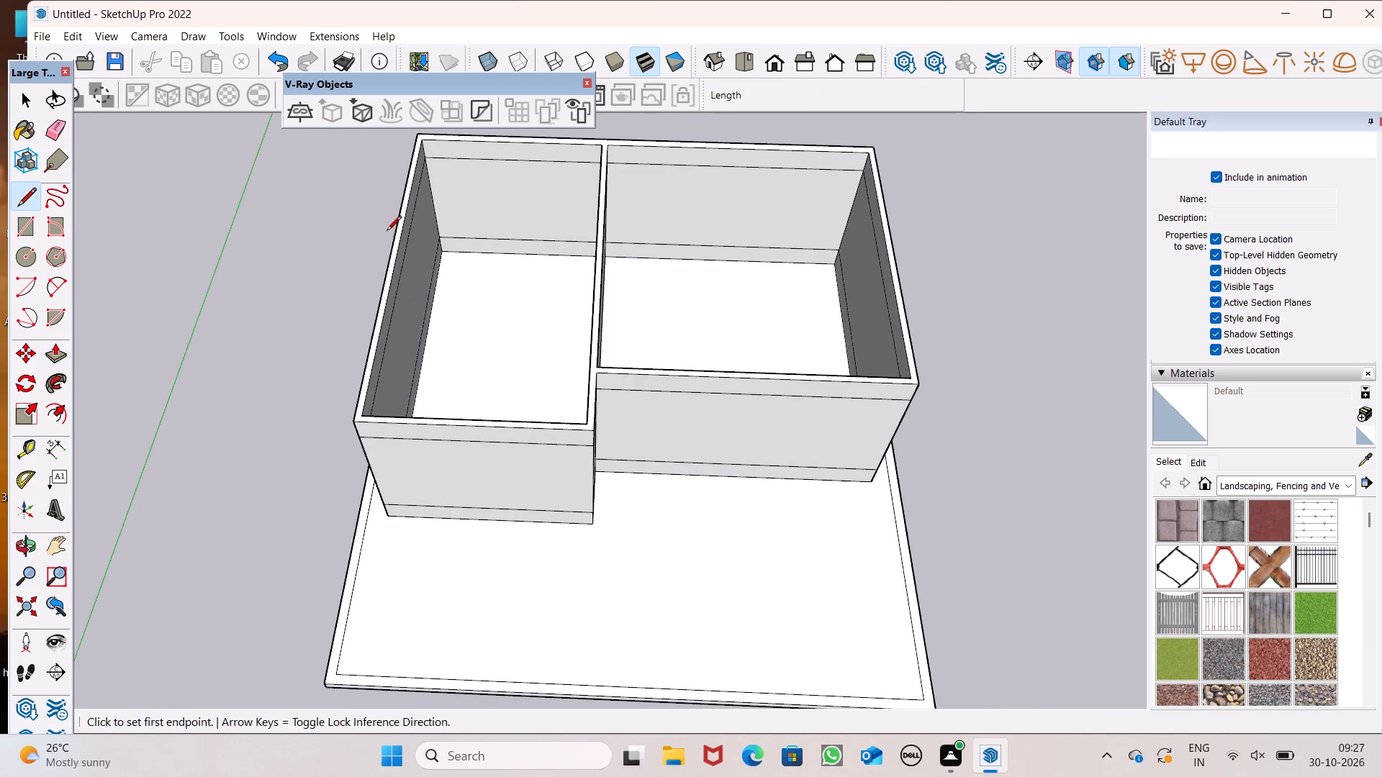
{"action": "scroll", "coordinate": [423, 170], "scroll_direction": "up", "scroll_amount": 6}
{"action": "scroll", "coordinate": [450, 237], "scroll_direction": "down", "scroll_amount": 3}
{"action": "scroll", "coordinate": [441, 149], "scroll_direction": "up", "scroll_amount": 5}
{"action": "left_click", "coordinate": [437, 150]}
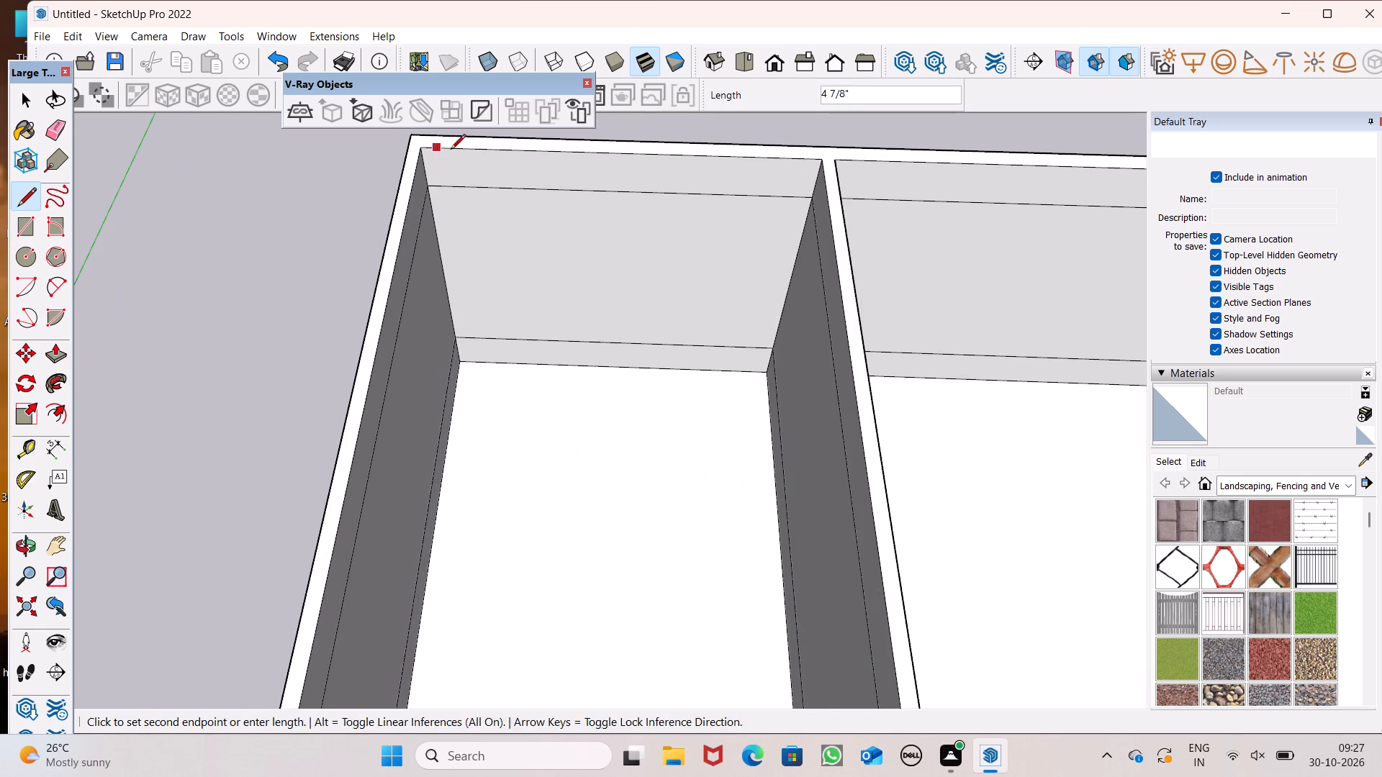
{"action": "left_click", "coordinate": [451, 150]}
{"action": "scroll", "coordinate": [430, 185], "scroll_direction": "down", "scroll_amount": 5}
{"action": "scroll", "coordinate": [775, 188], "scroll_direction": "up", "scroll_amount": 4}
{"action": "left_click", "coordinate": [675, 163]}
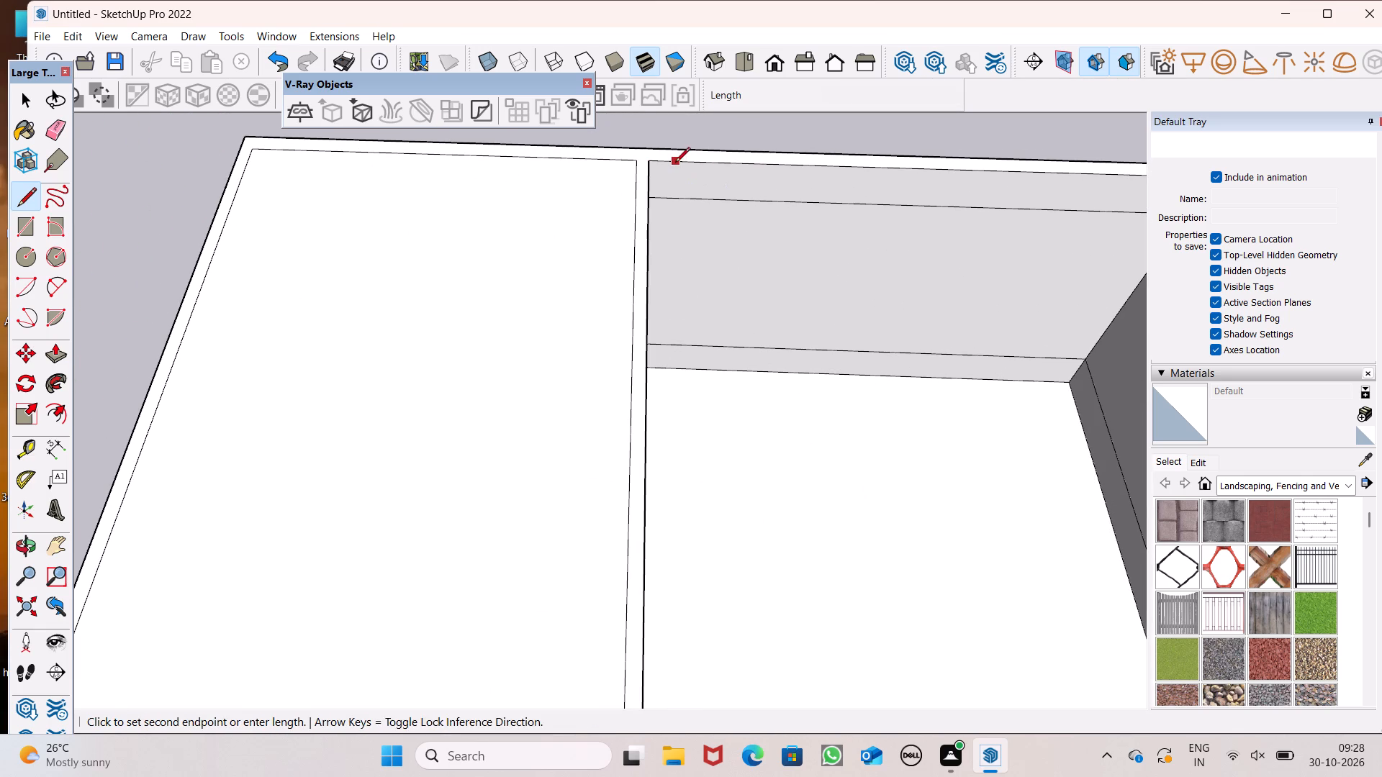
{"action": "left_click", "coordinate": [699, 163]}
{"action": "scroll", "coordinate": [635, 201], "scroll_direction": "down", "scroll_amount": 8}
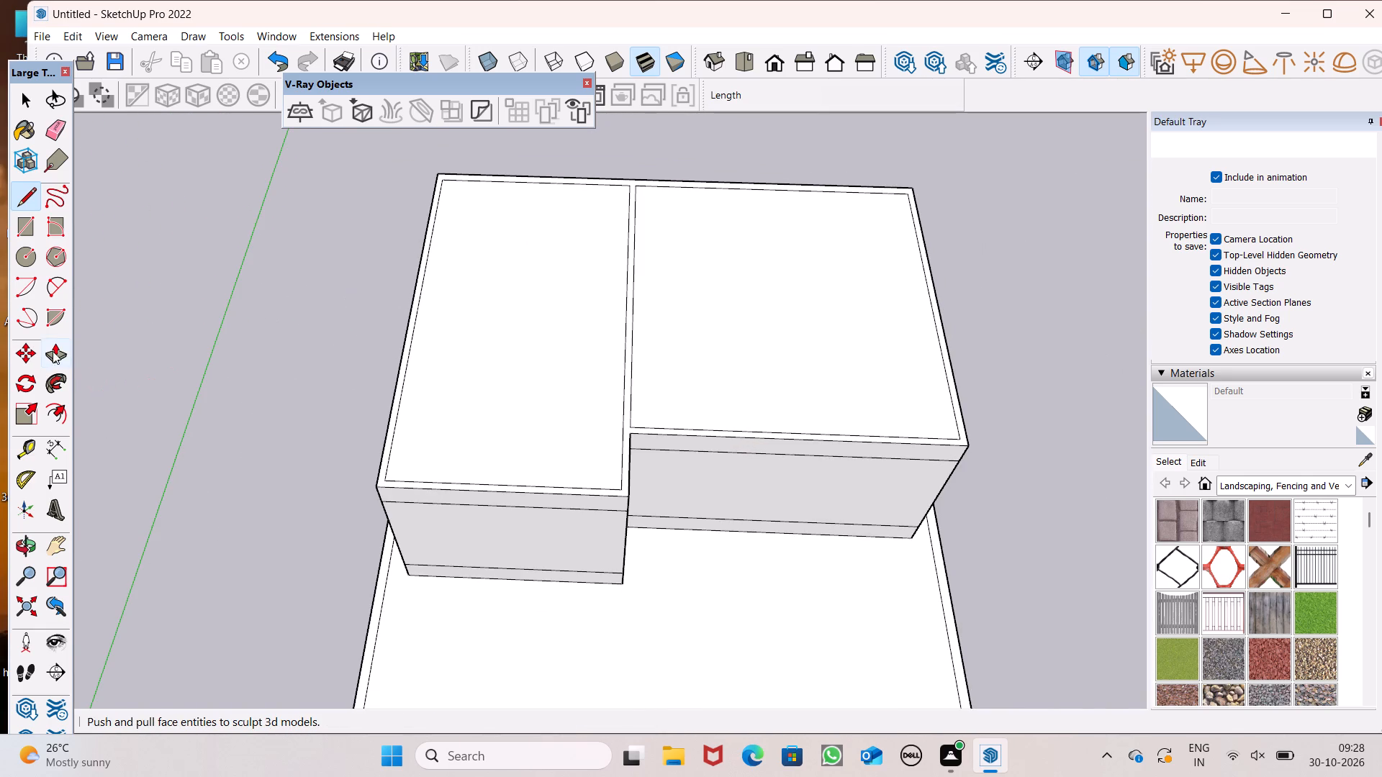
Push/pull the top faces of the left and right rooms by 6" each, creating new starting faces.
{"action": "left_click", "coordinate": [56, 347]}
{"action": "scroll", "coordinate": [518, 435], "scroll_direction": "up", "scroll_amount": 5}
{"action": "left_click_drag", "start_coordinate": [594, 471], "coordinate": [595, 483], "text": "ctrl"}
{"action": "key", "text": "6"}
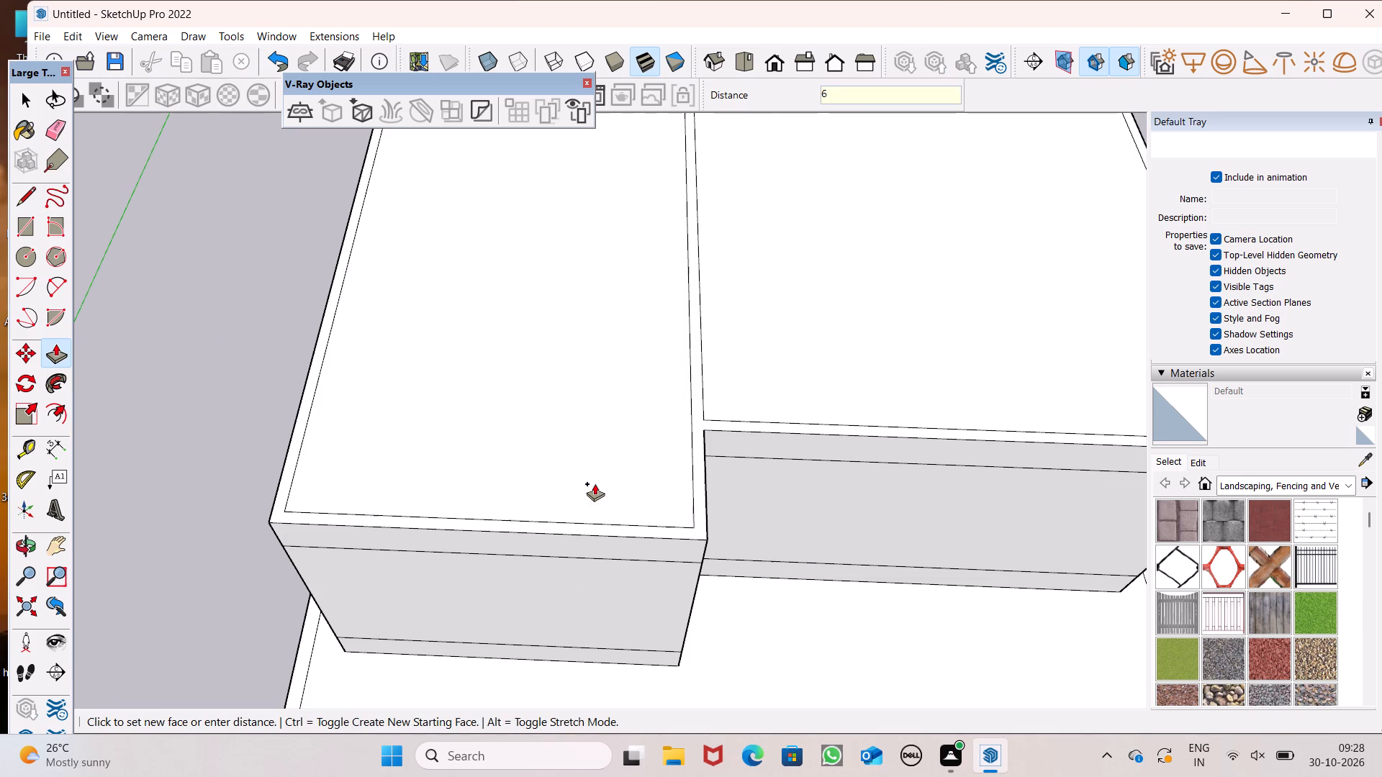
{"action": "left_click_drag", "start_coordinate": [595, 483], "coordinate": [599, 485], "text": "ctrl"}
{"action": "key", "text": "shift+quotedbl"}
{"action": "key", "text": "Return"}
{"action": "key", "text": "backslash"}
{"action": "scroll", "coordinate": [502, 443], "scroll_direction": "down", "scroll_amount": 4}
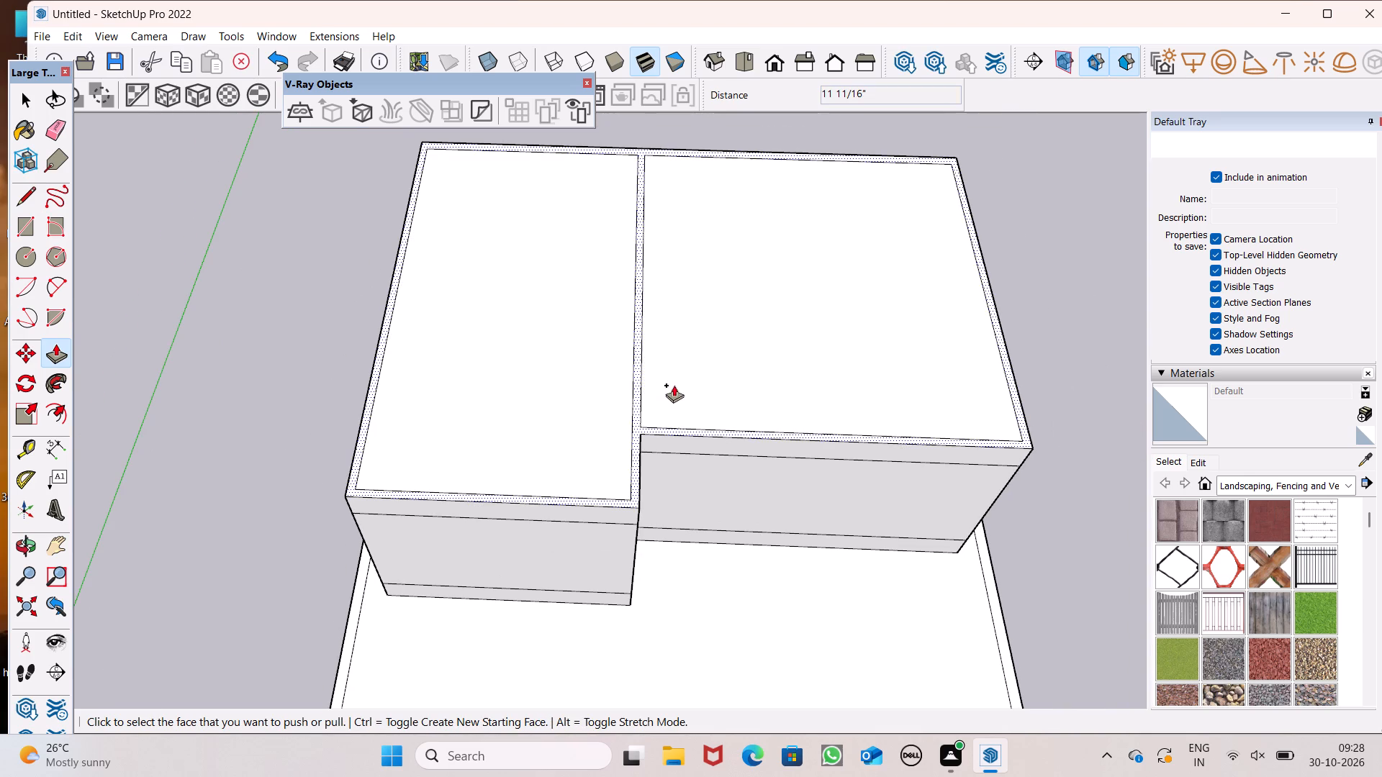
{"action": "left_click_drag", "start_coordinate": [674, 385], "coordinate": [679, 394]}
{"action": "key", "text": "6"}
{"action": "key", "text": "shift+quotedbl"}
{"action": "key", "text": "Return"}
{"action": "key", "text": "space"}
Place a guide about 4' 6 11/16" behind the left room's front inner edge, aligned with the right room's front wall.
{"action": "scroll", "coordinate": [518, 357], "scroll_direction": "down", "scroll_amount": 3}
{"action": "middle_click_drag", "start_coordinate": [542, 355], "coordinate": [544, 132]}
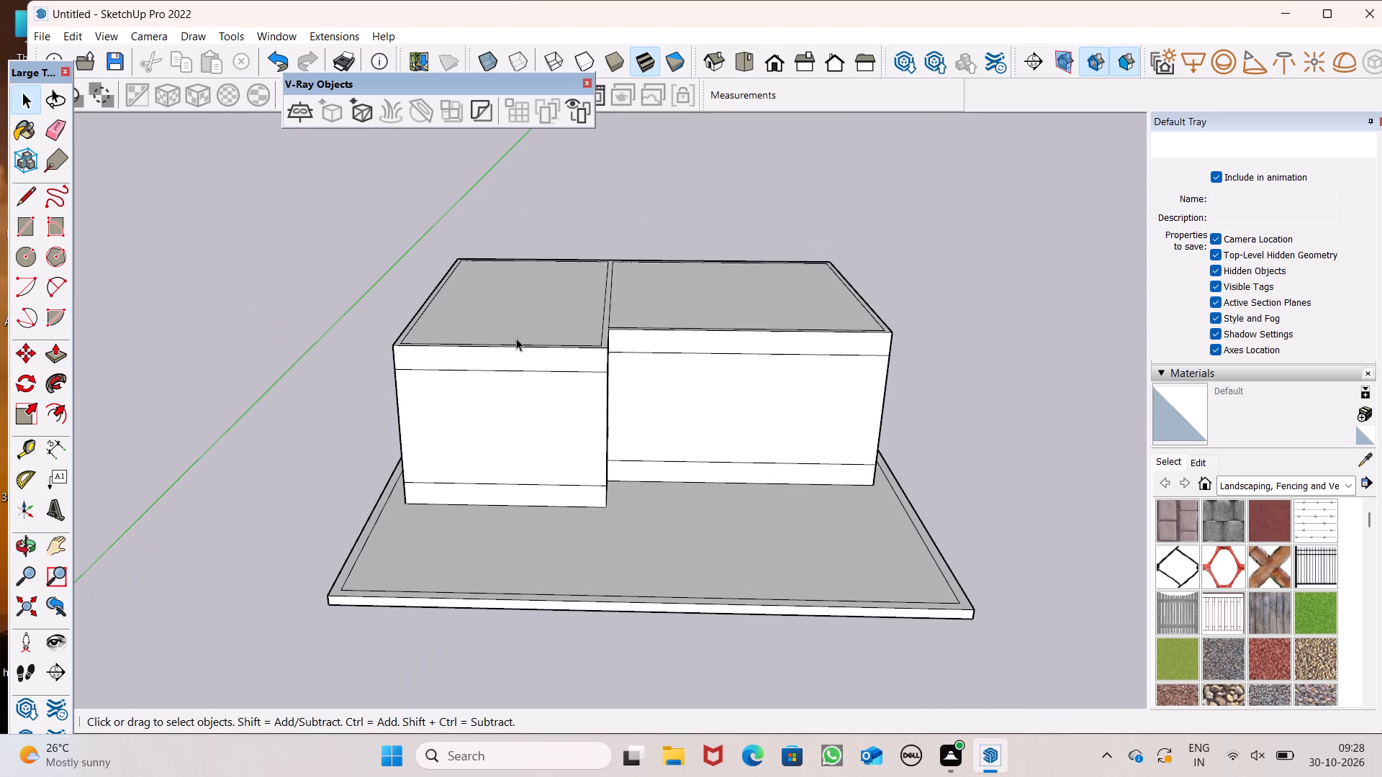
{"action": "scroll", "coordinate": [535, 379], "scroll_direction": "down", "scroll_amount": 4}
{"action": "middle_click_drag", "start_coordinate": [542, 337], "coordinate": [546, 545]}
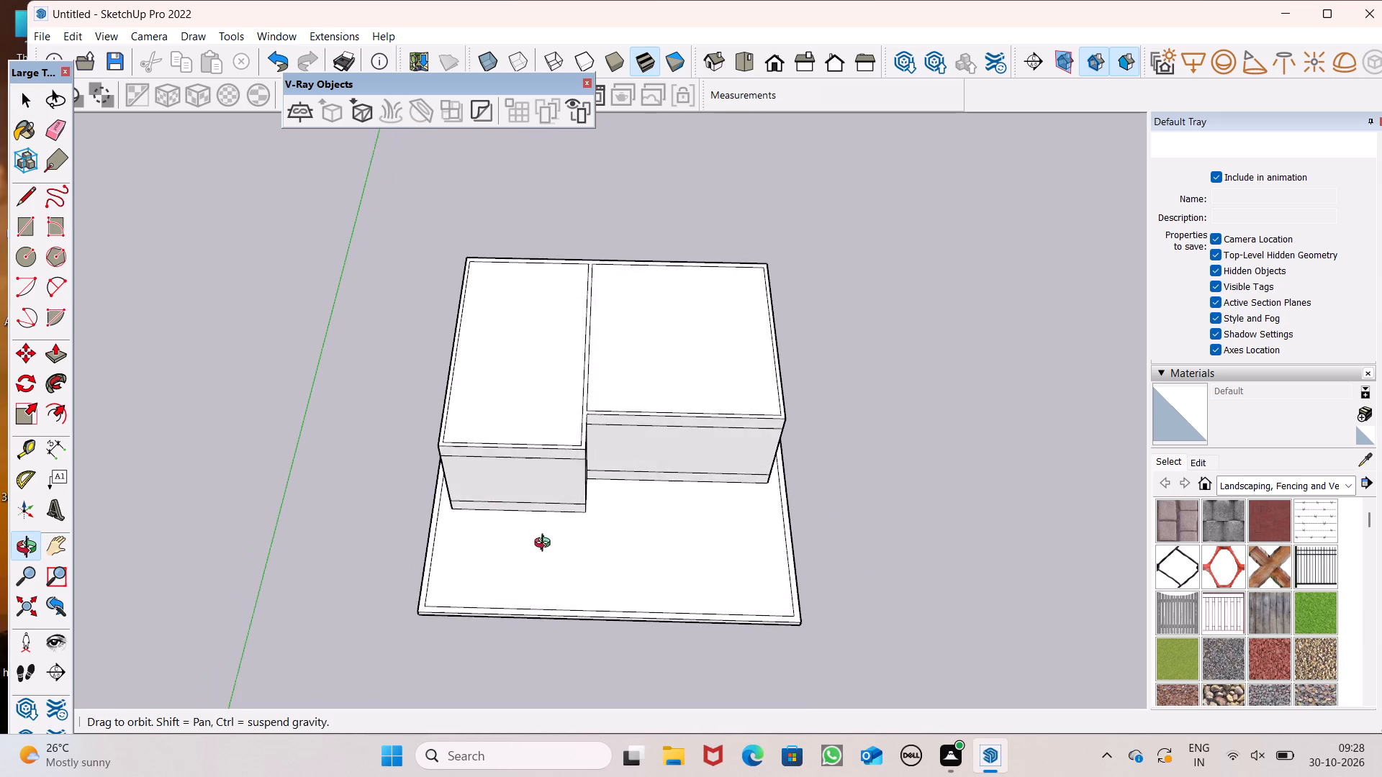
{"action": "middle_click_drag", "start_coordinate": [546, 545], "coordinate": [552, 560]}
{"action": "scroll", "coordinate": [627, 330], "scroll_direction": "up", "scroll_amount": 6}
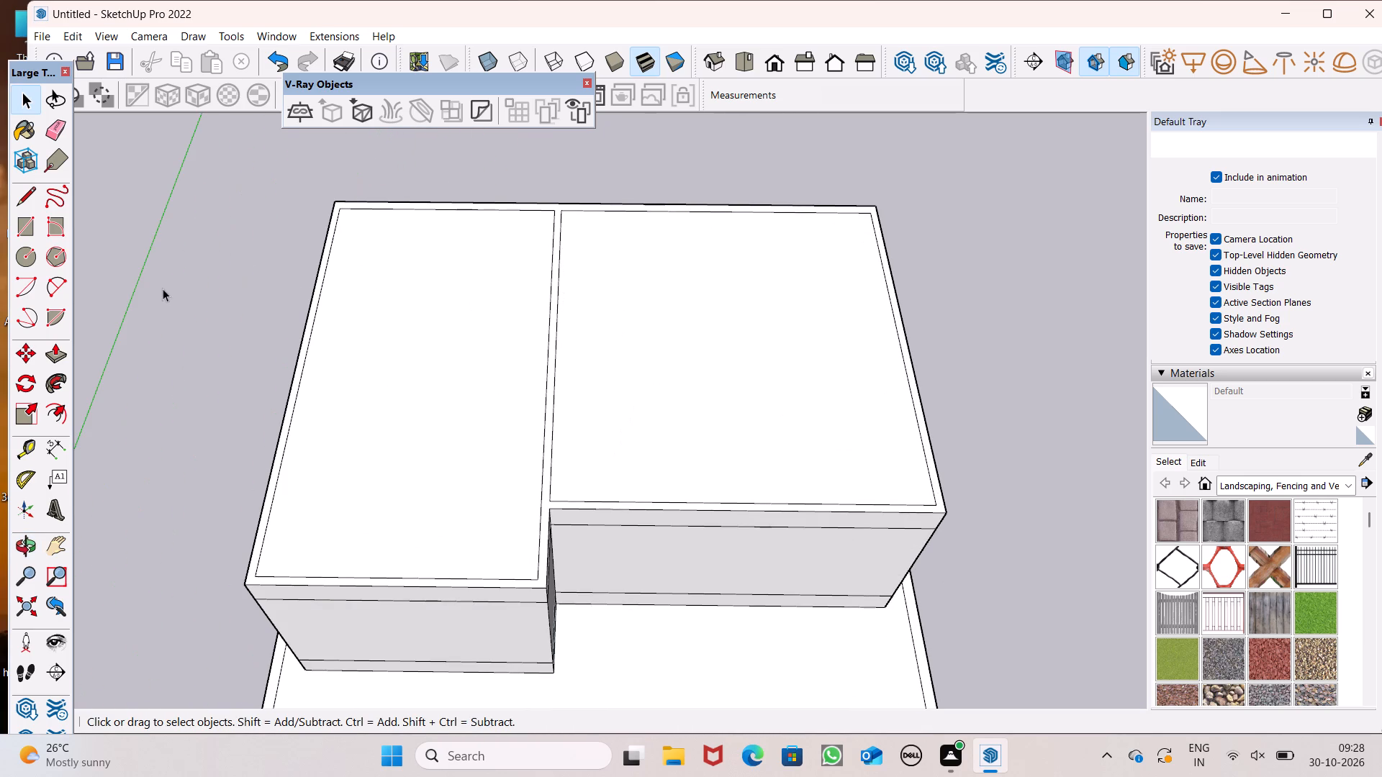
{"action": "left_click", "coordinate": [30, 454]}
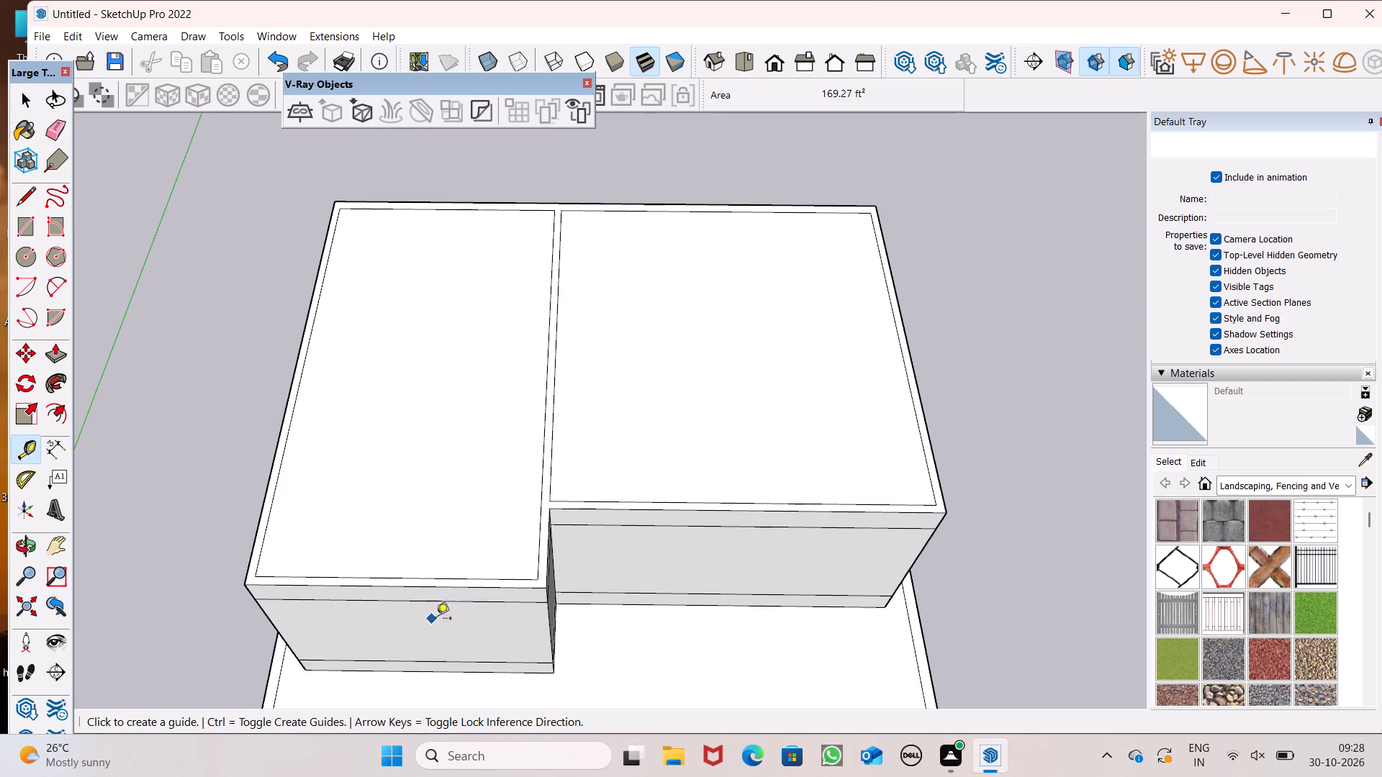
{"action": "left_click", "coordinate": [445, 579]}
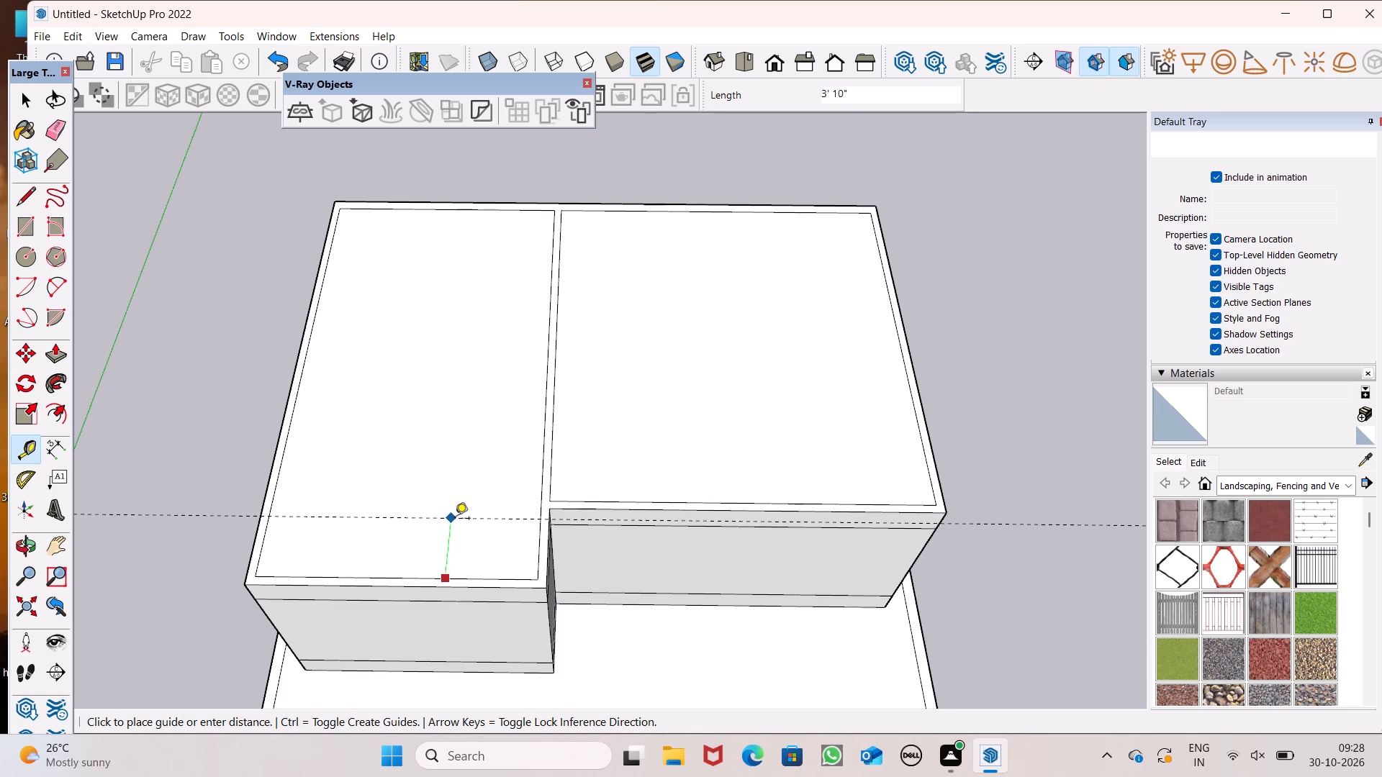
{"action": "scroll", "coordinate": [450, 524], "scroll_direction": "up", "scroll_amount": 2}
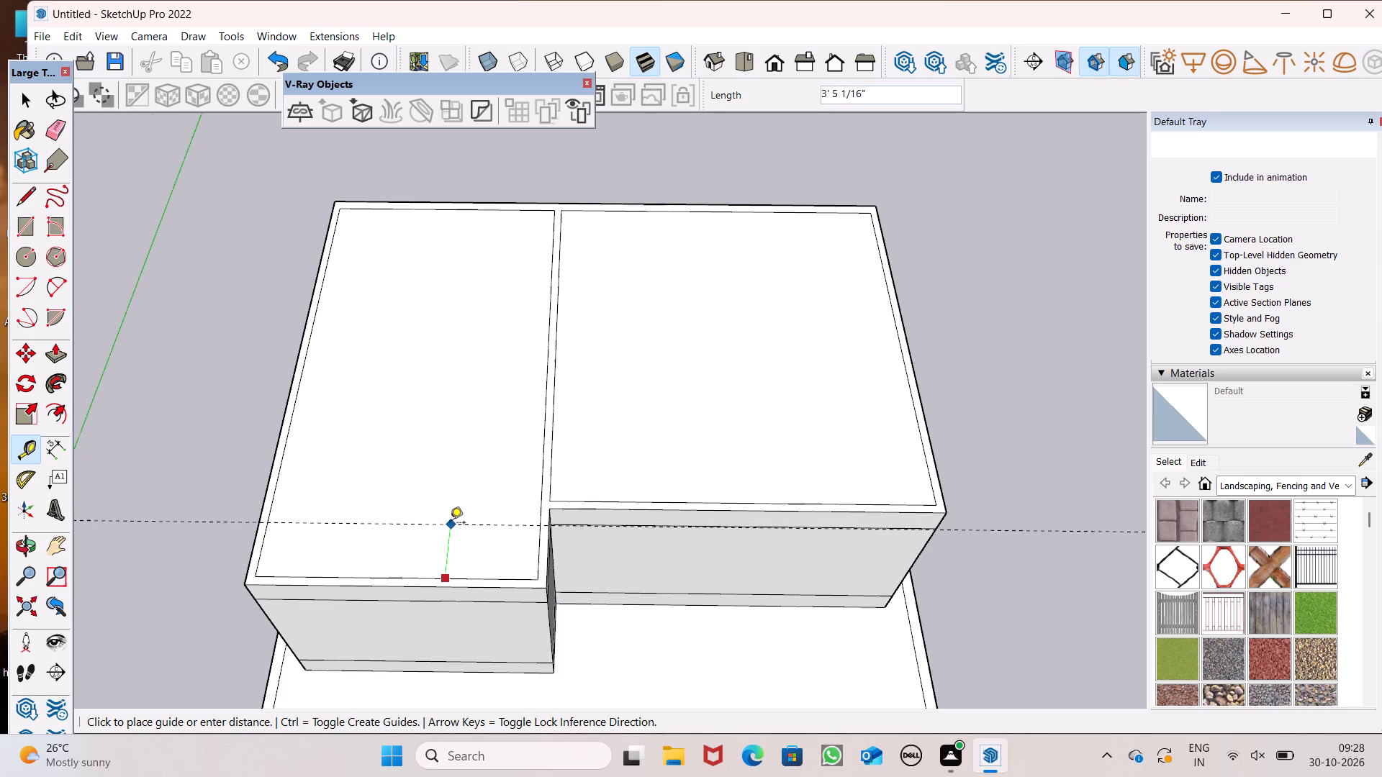
{"action": "scroll", "coordinate": [450, 524], "scroll_direction": "up", "scroll_amount": 5}
{"action": "left_click", "coordinate": [458, 492]}
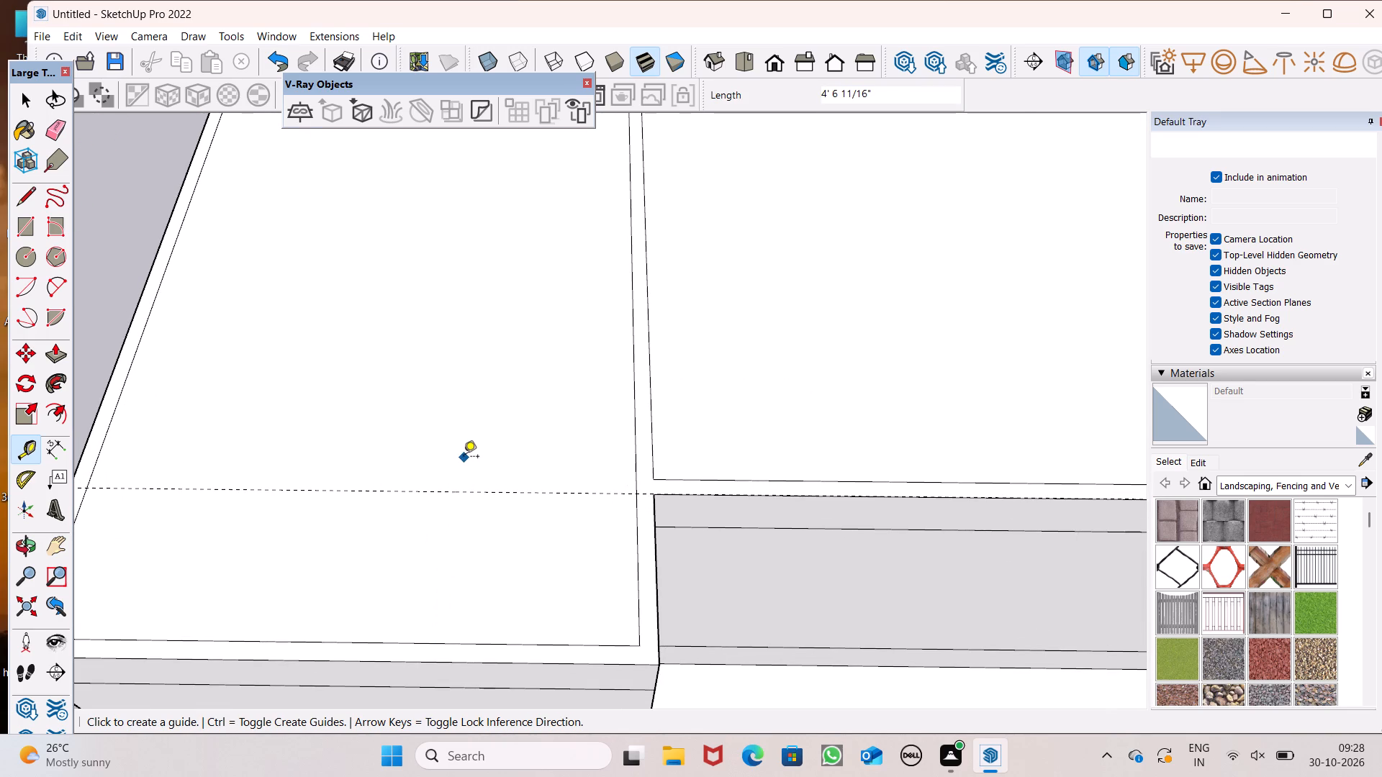
Draw a 16' 5 1/8" line from the right room's front inner corner across the left room's top to its outer-side wall.
{"action": "left_click", "coordinate": [24, 196]}
{"action": "scroll", "coordinate": [556, 370], "scroll_direction": "down", "scroll_amount": 2}
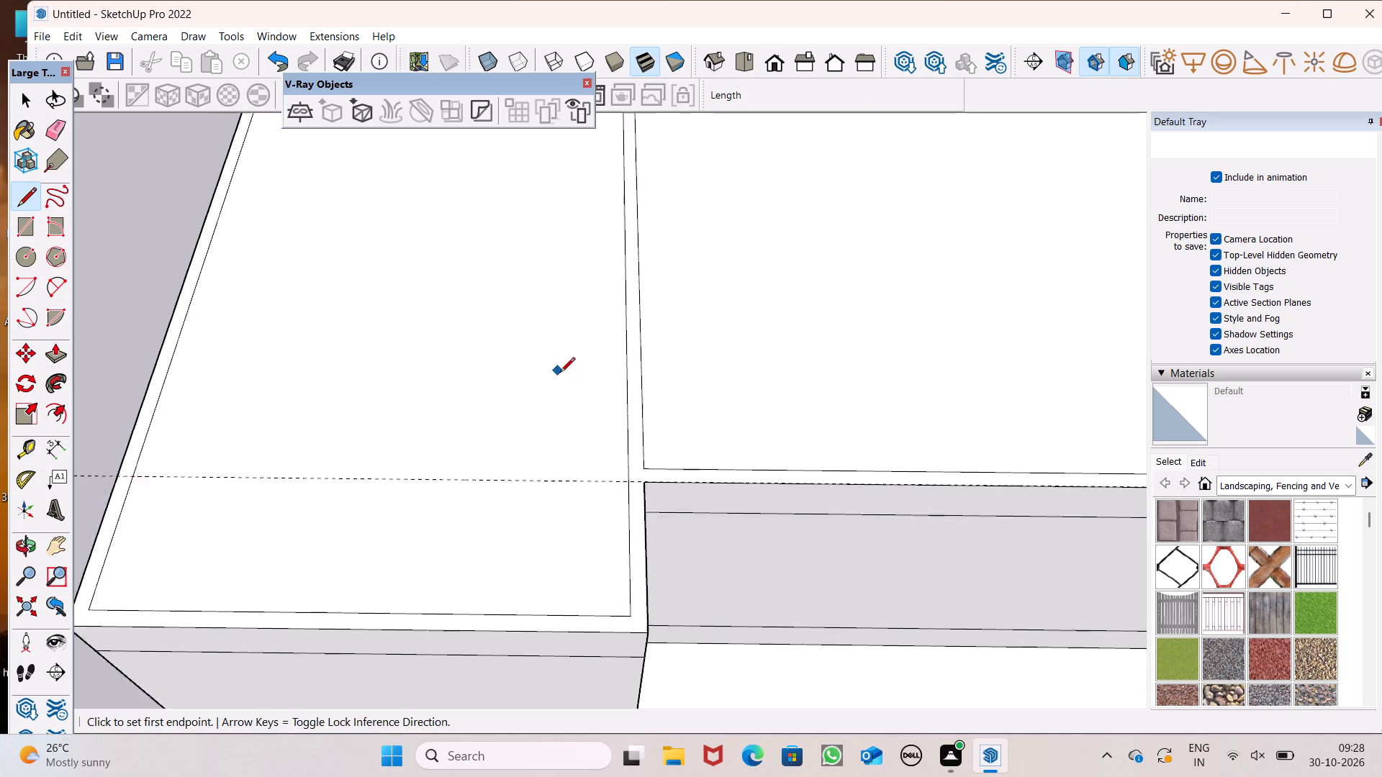
{"action": "scroll", "coordinate": [560, 373], "scroll_direction": "down", "scroll_amount": 1}
{"action": "scroll", "coordinate": [597, 446], "scroll_direction": "up", "scroll_amount": 6}
{"action": "left_click", "coordinate": [654, 444]}
{"action": "scroll", "coordinate": [644, 369], "scroll_direction": "down", "scroll_amount": 2}
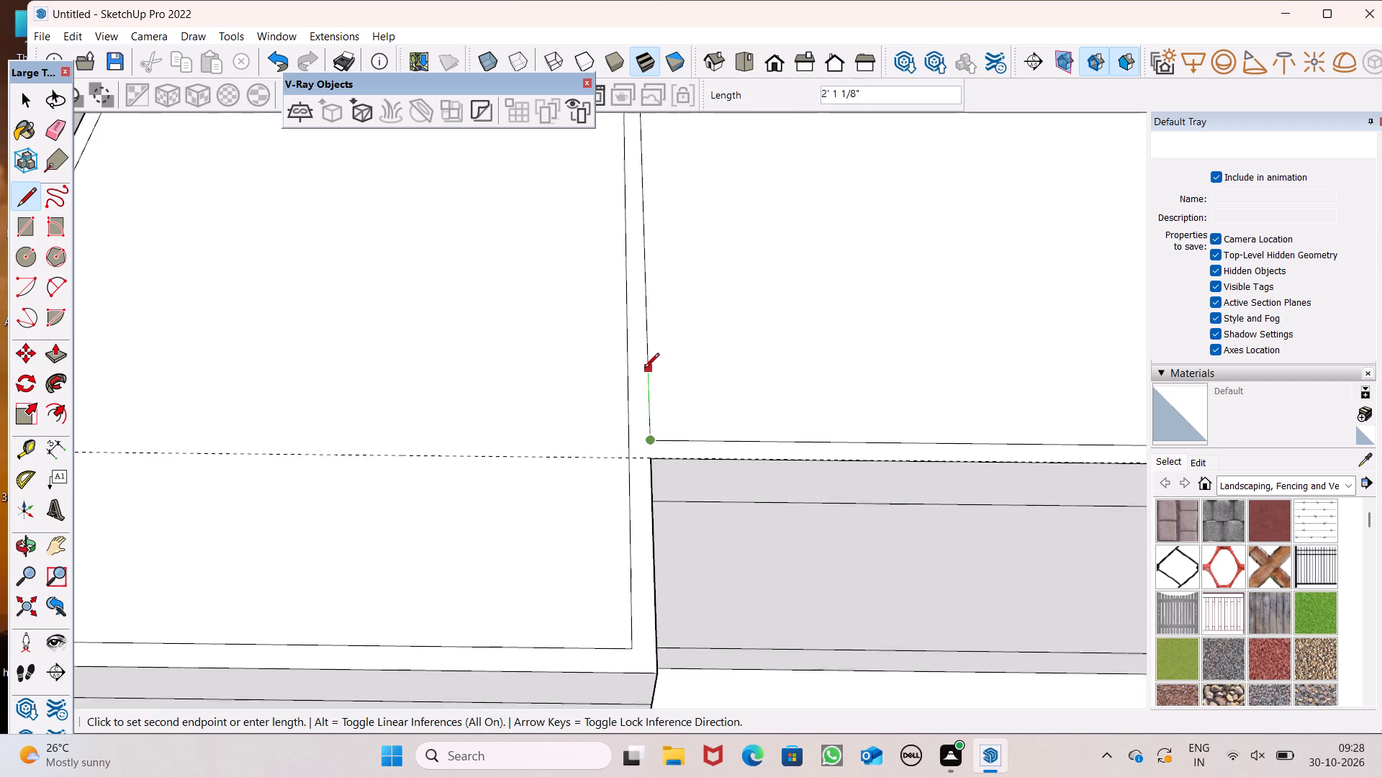
{"action": "scroll", "coordinate": [644, 369], "scroll_direction": "down", "scroll_amount": 3}
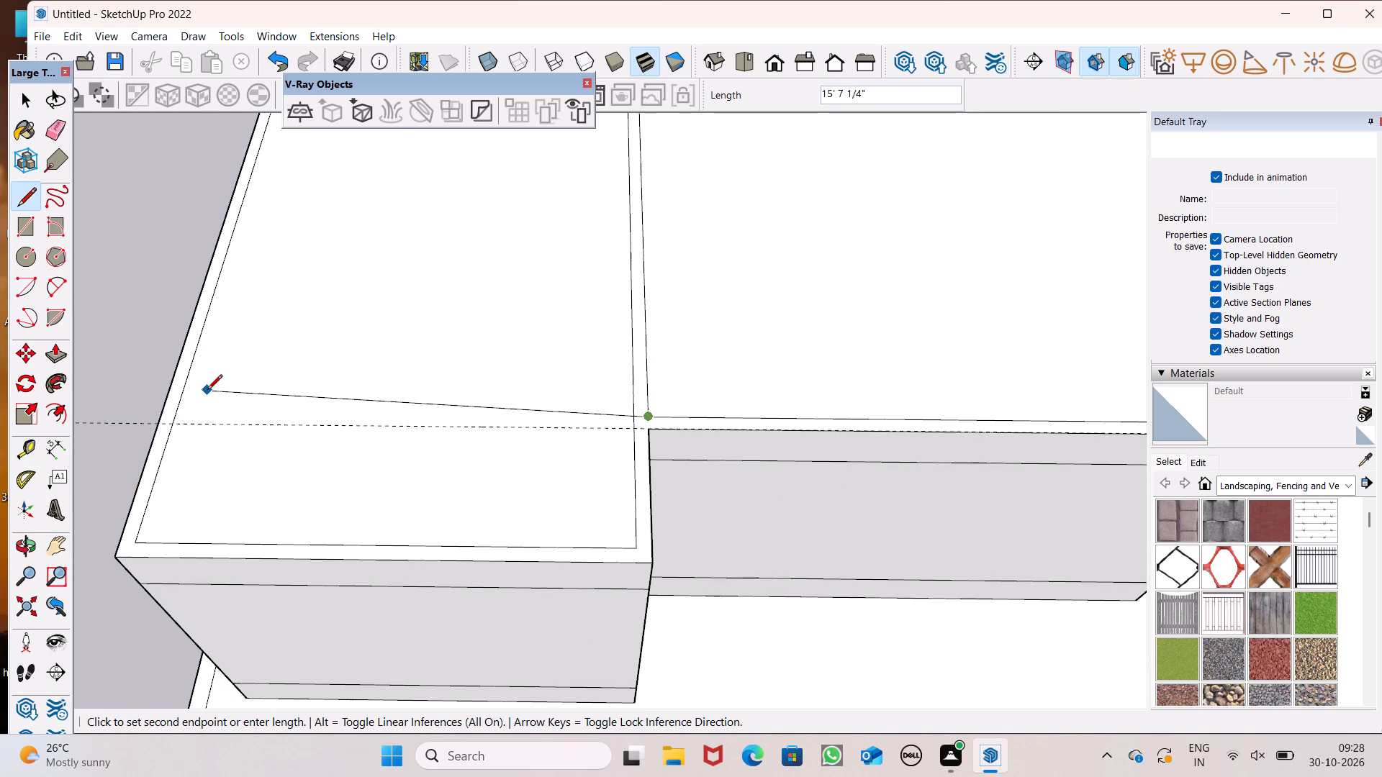
{"action": "left_click", "coordinate": [173, 406]}
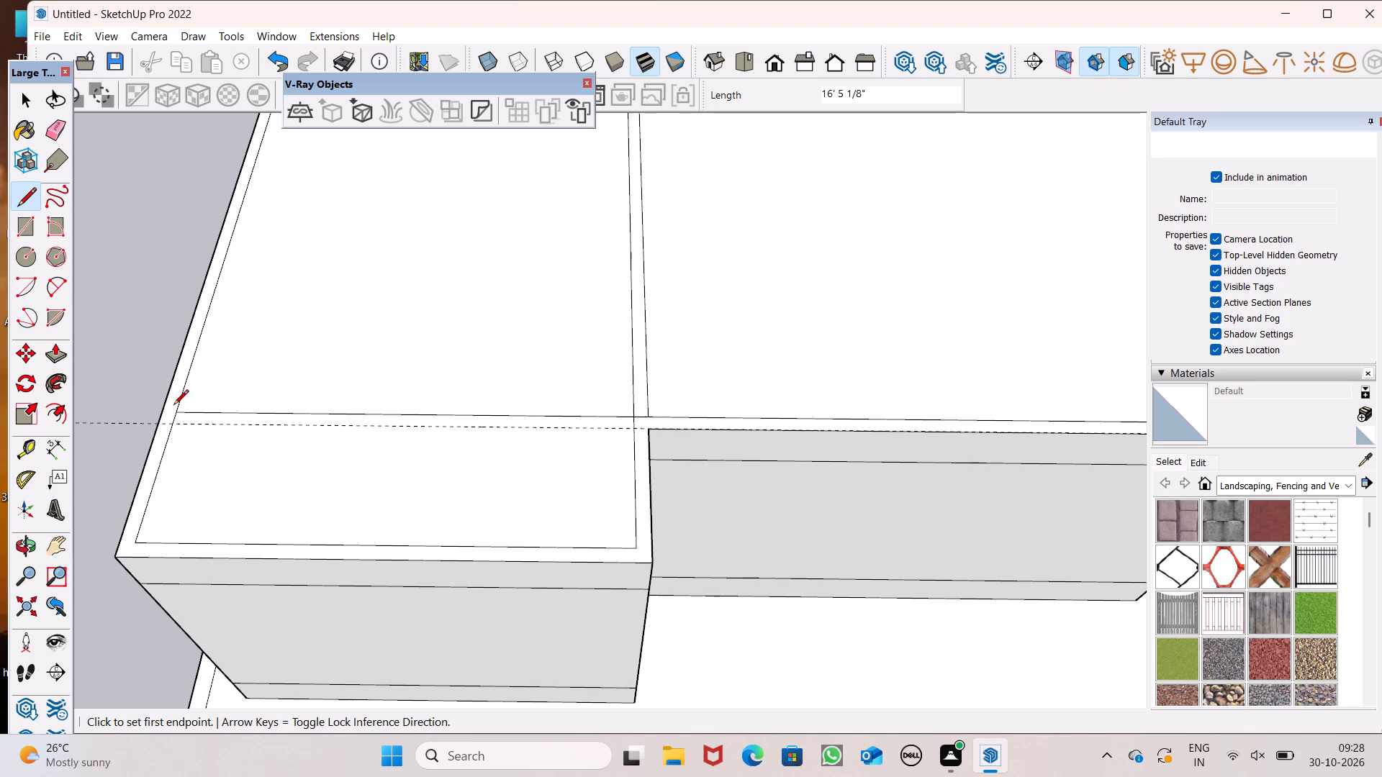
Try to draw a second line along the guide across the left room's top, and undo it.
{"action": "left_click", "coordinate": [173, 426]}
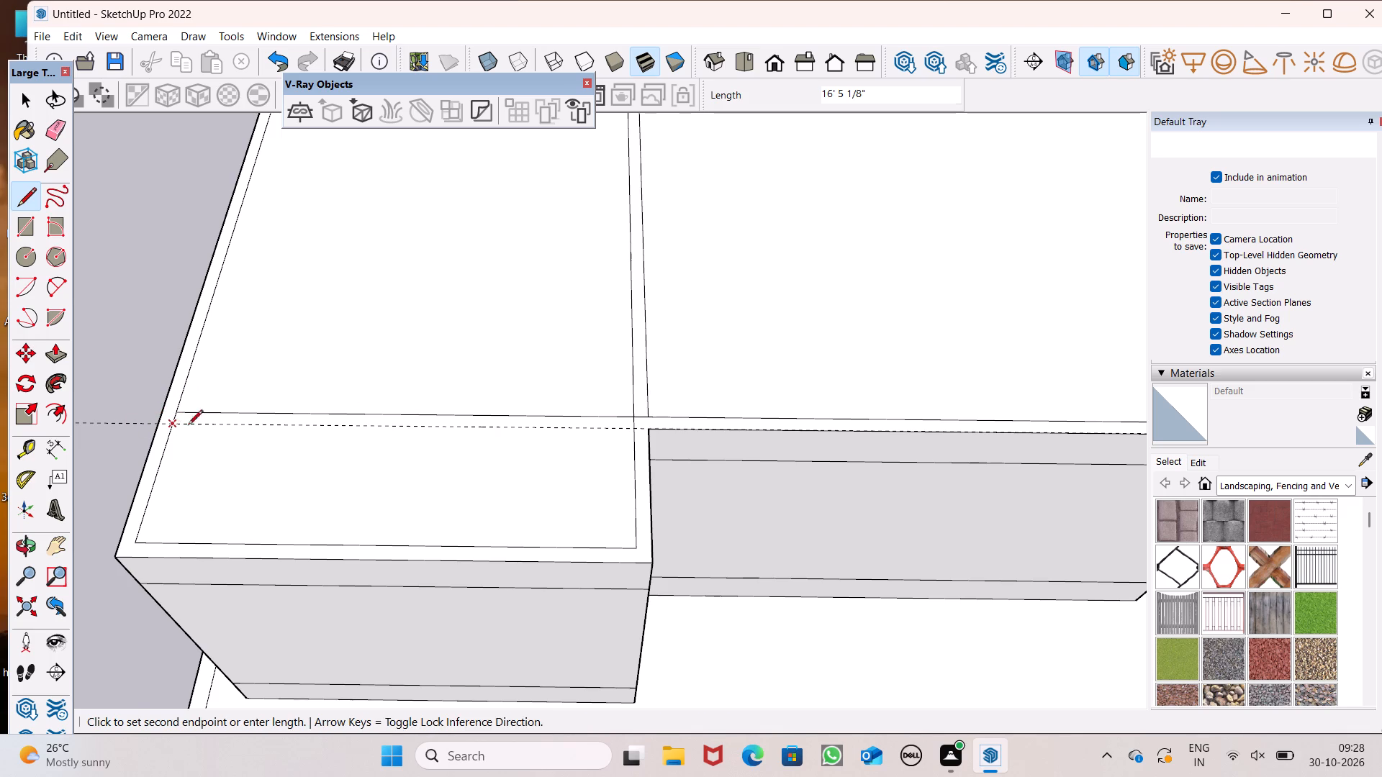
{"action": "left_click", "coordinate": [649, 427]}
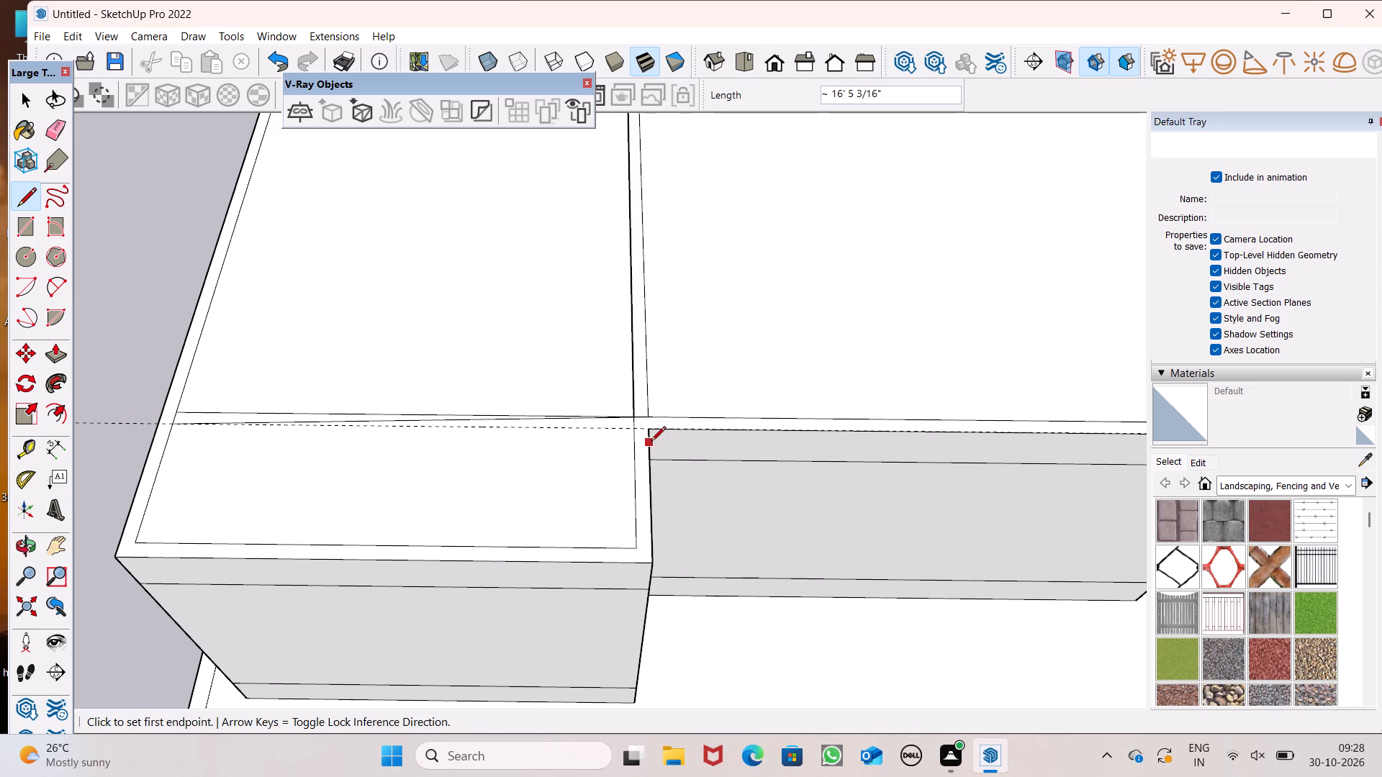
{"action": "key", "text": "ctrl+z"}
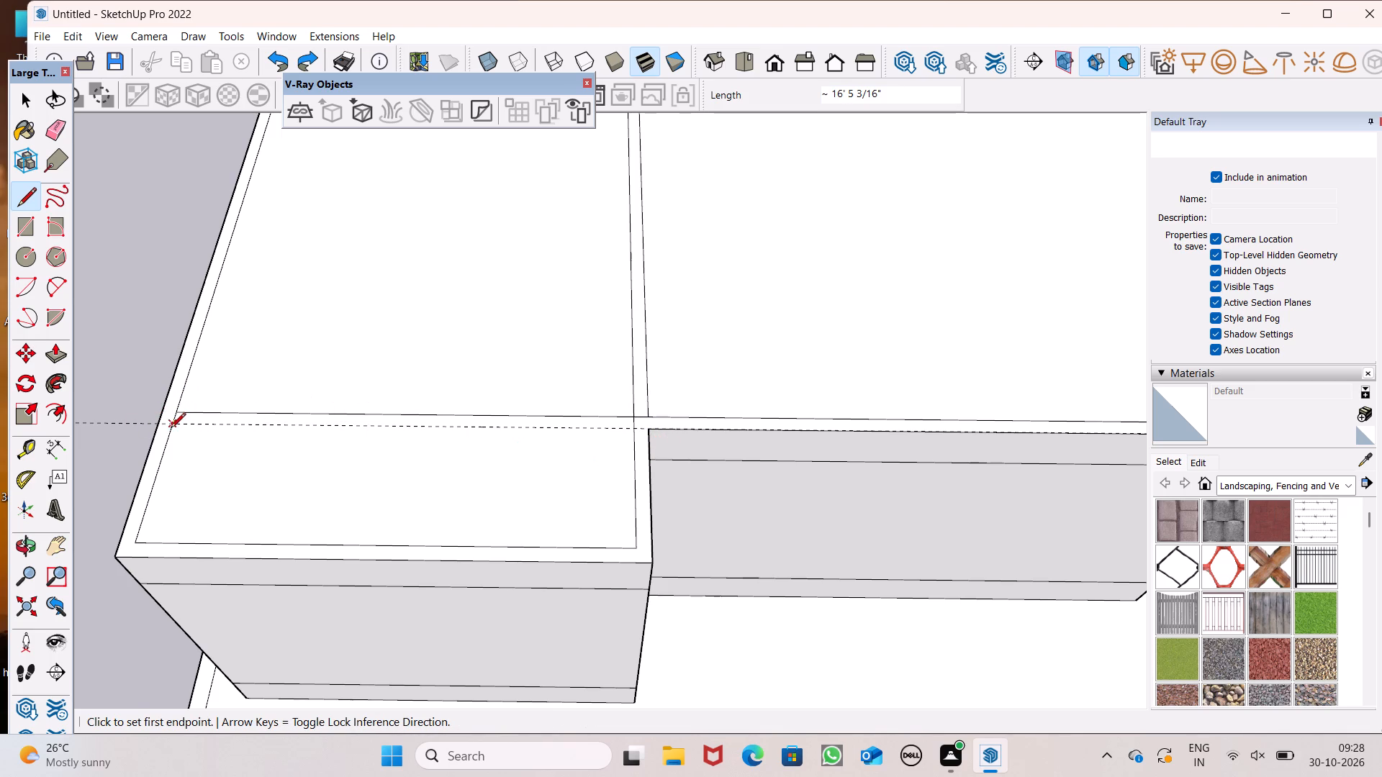
Draw a line along the guide from the left room's inner side edge to the right room's front outer corner.
{"action": "left_click", "coordinate": [170, 424]}
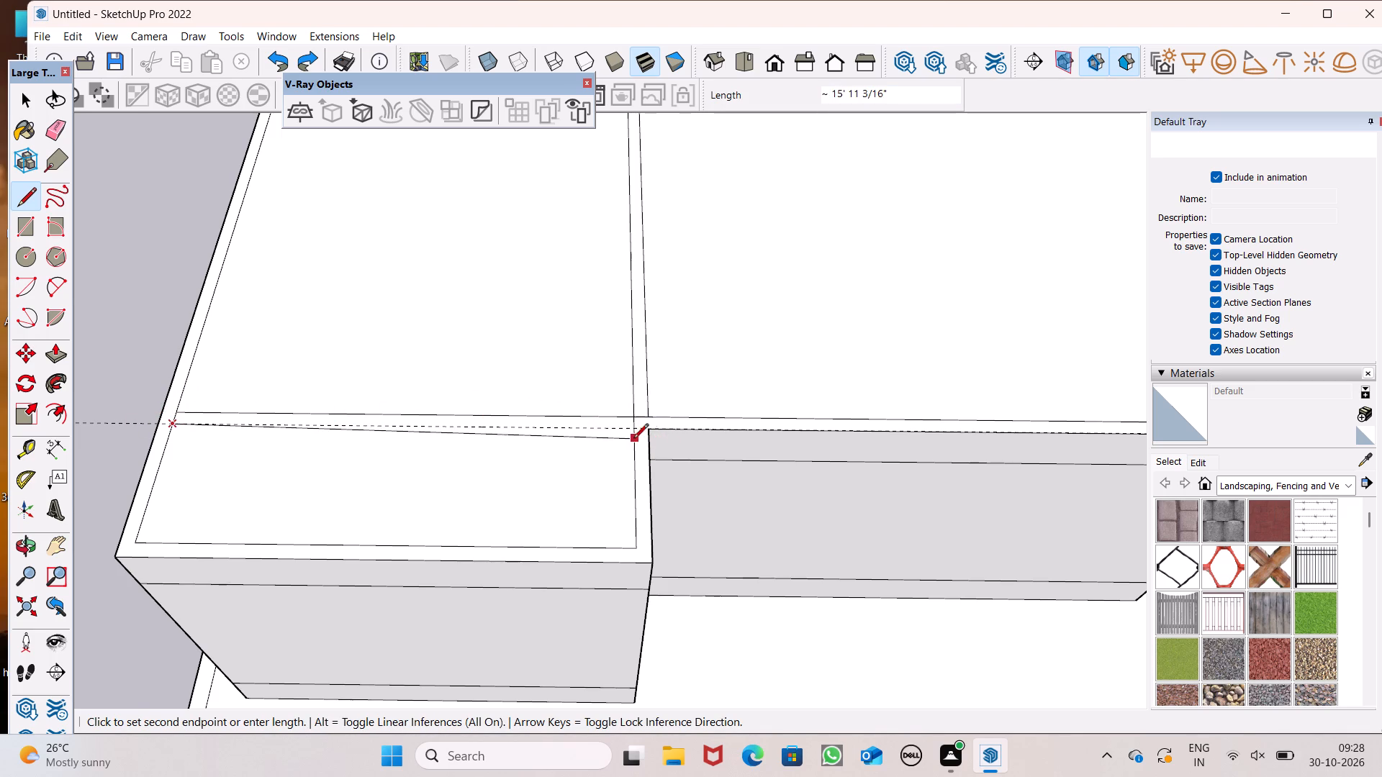
{"action": "left_click", "coordinate": [646, 433]}
{"action": "scroll", "coordinate": [543, 355], "scroll_direction": "down", "scroll_amount": 5}
{"action": "key", "text": "space"}
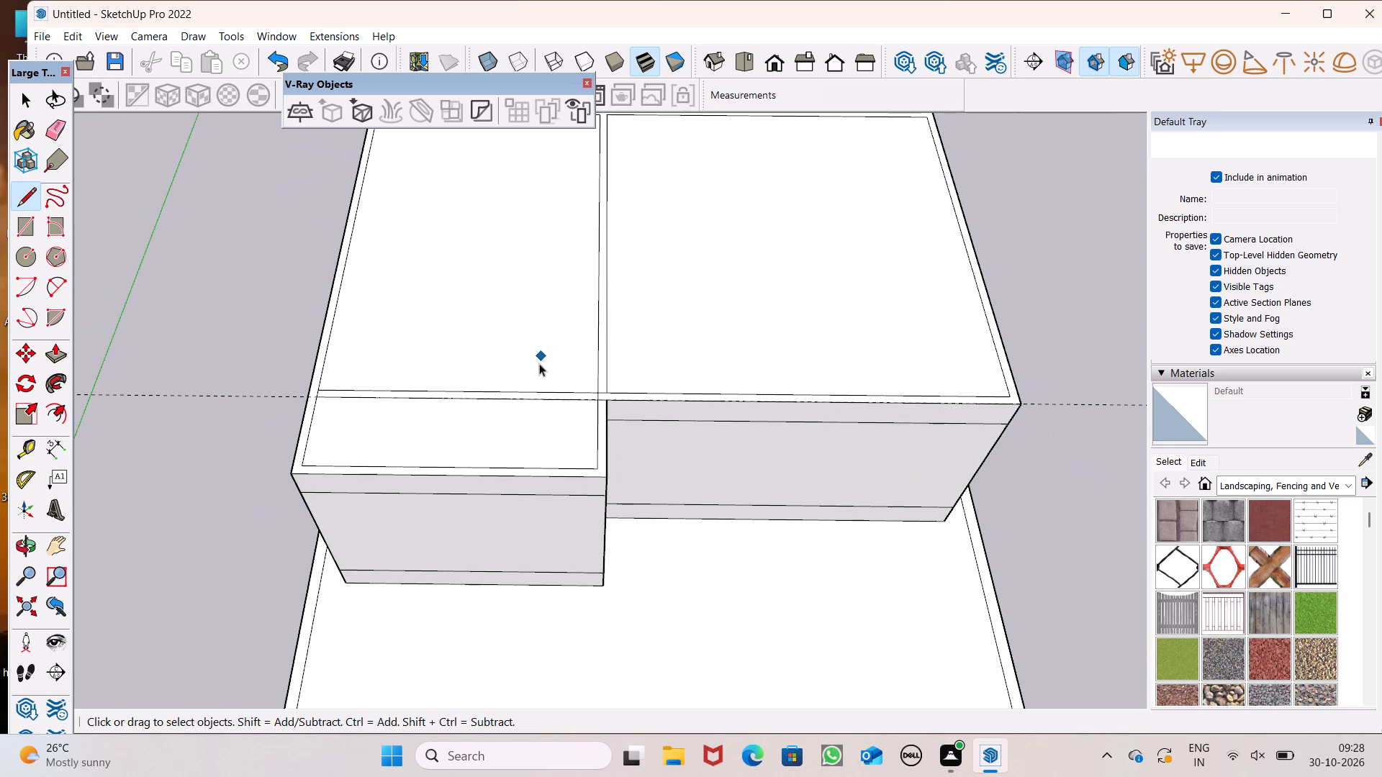
Erase the guide and the short edge segment crossing the new wall strip where it meets the partition.
{"action": "left_click_drag", "start_coordinate": [58, 129], "coordinate": [58, 135]}
{"action": "left_click_drag", "start_coordinate": [170, 381], "coordinate": [172, 405]}
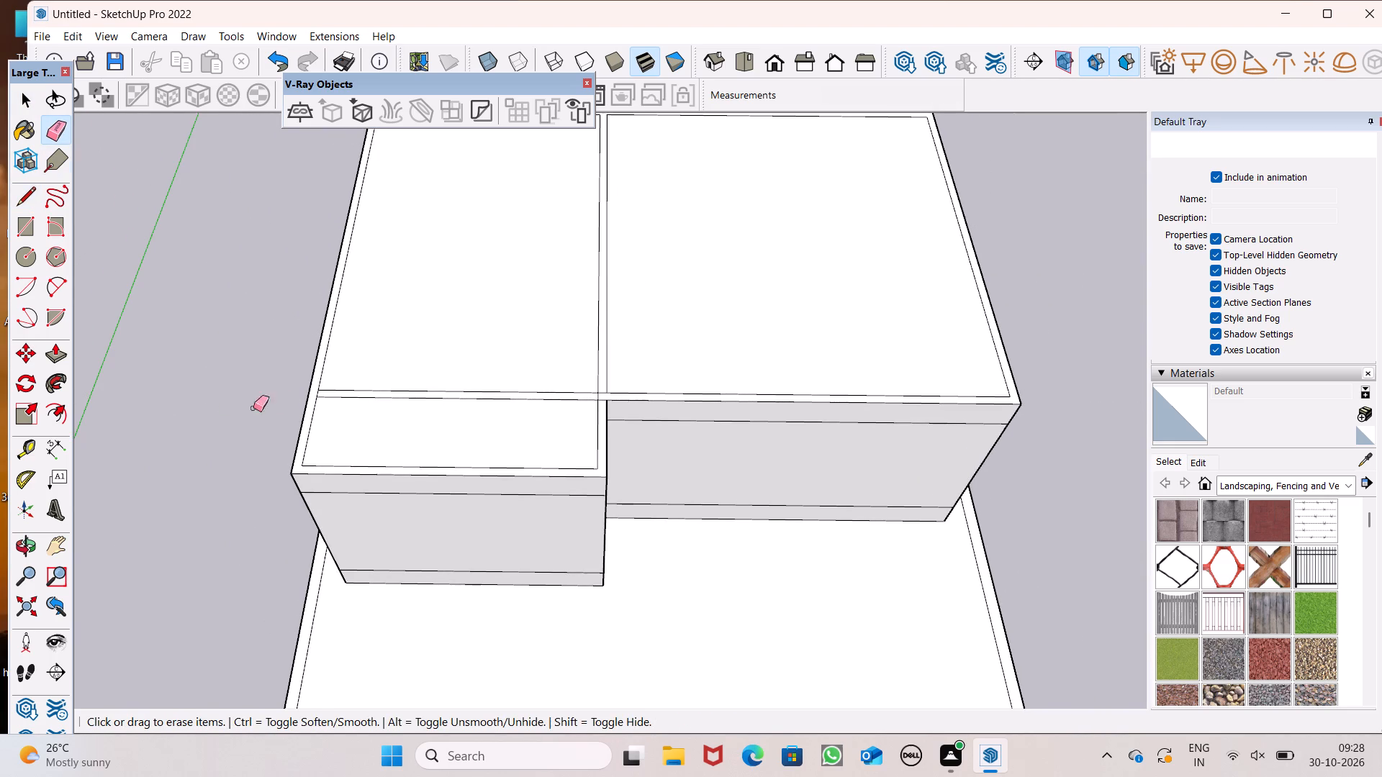
{"action": "scroll", "coordinate": [530, 396], "scroll_direction": "up", "scroll_amount": 8}
{"action": "scroll", "coordinate": [720, 414], "scroll_direction": "up", "scroll_amount": 7}
{"action": "left_click_drag", "start_coordinate": [640, 366], "coordinate": [640, 368]}
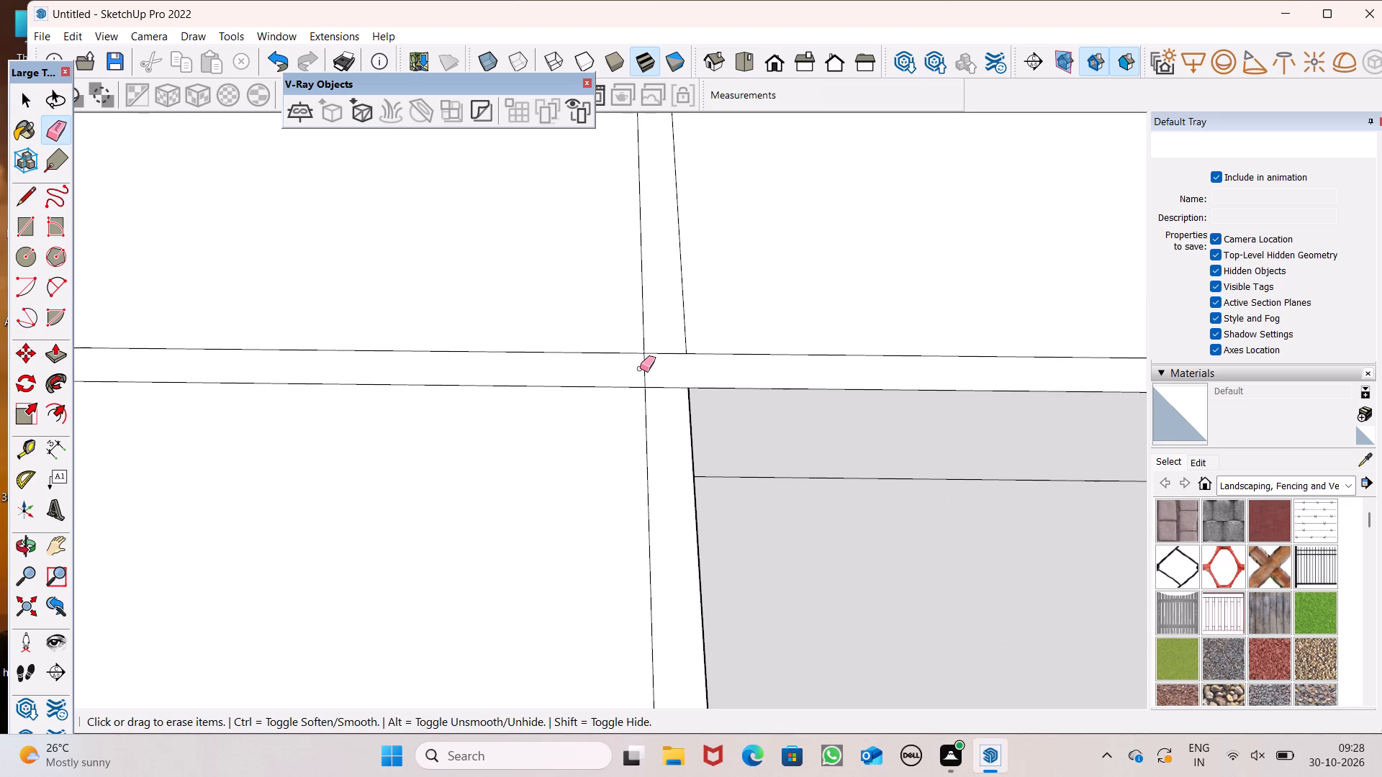
{"action": "left_click_drag", "start_coordinate": [640, 368], "coordinate": [663, 345]}
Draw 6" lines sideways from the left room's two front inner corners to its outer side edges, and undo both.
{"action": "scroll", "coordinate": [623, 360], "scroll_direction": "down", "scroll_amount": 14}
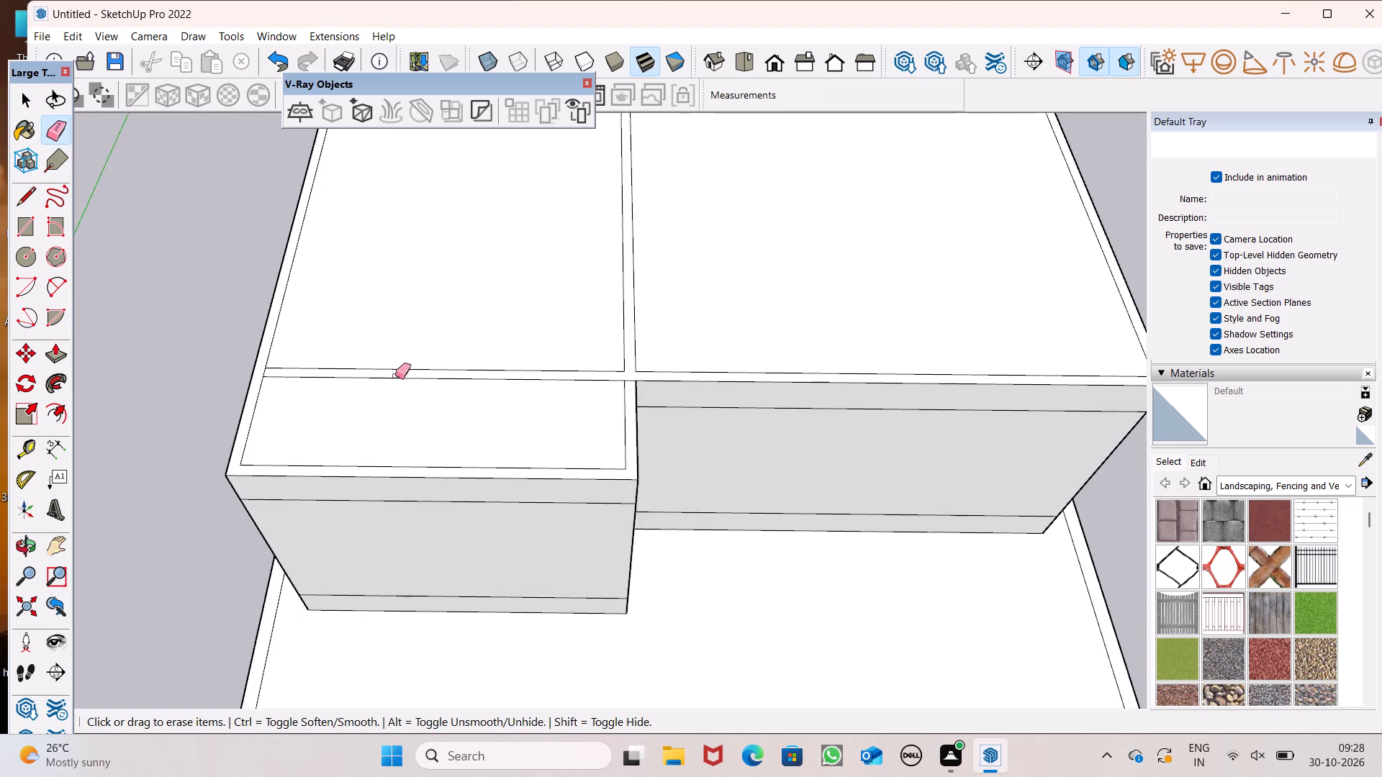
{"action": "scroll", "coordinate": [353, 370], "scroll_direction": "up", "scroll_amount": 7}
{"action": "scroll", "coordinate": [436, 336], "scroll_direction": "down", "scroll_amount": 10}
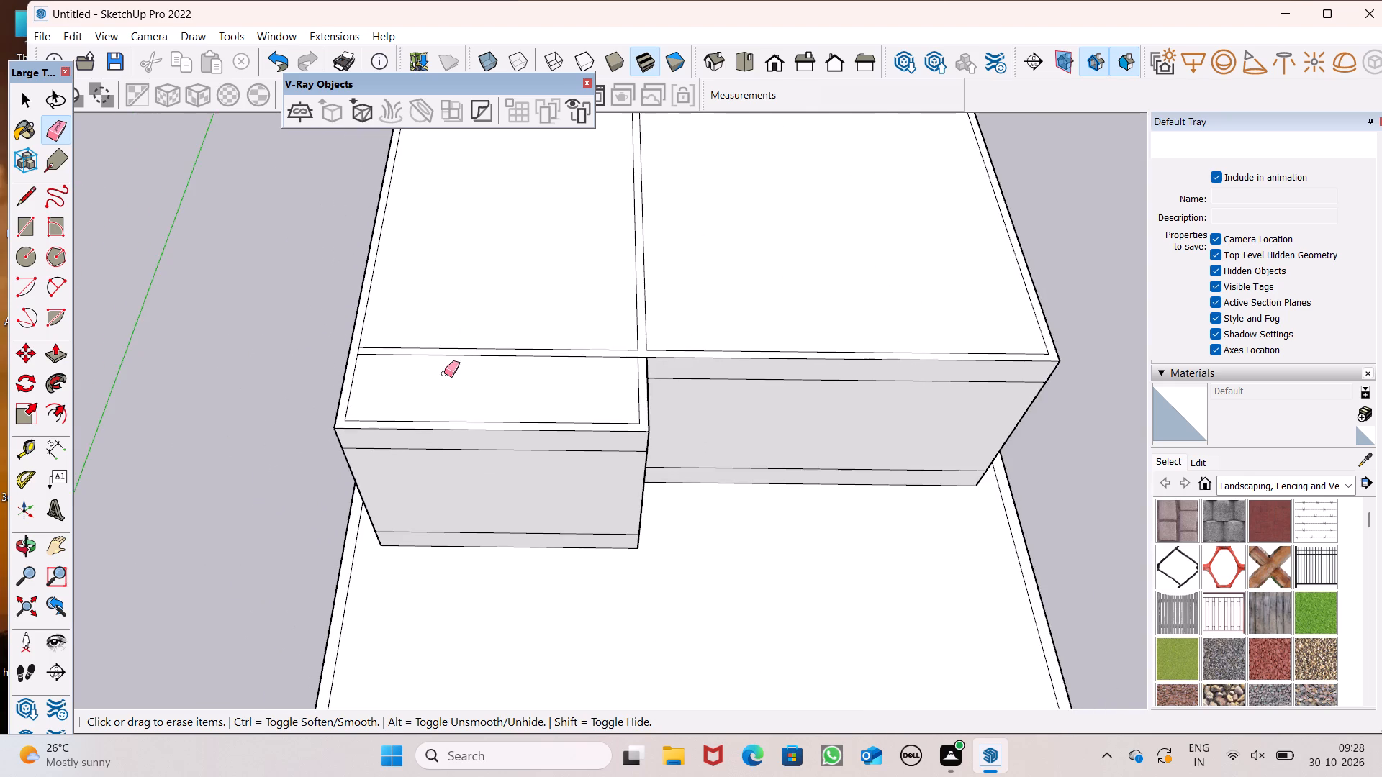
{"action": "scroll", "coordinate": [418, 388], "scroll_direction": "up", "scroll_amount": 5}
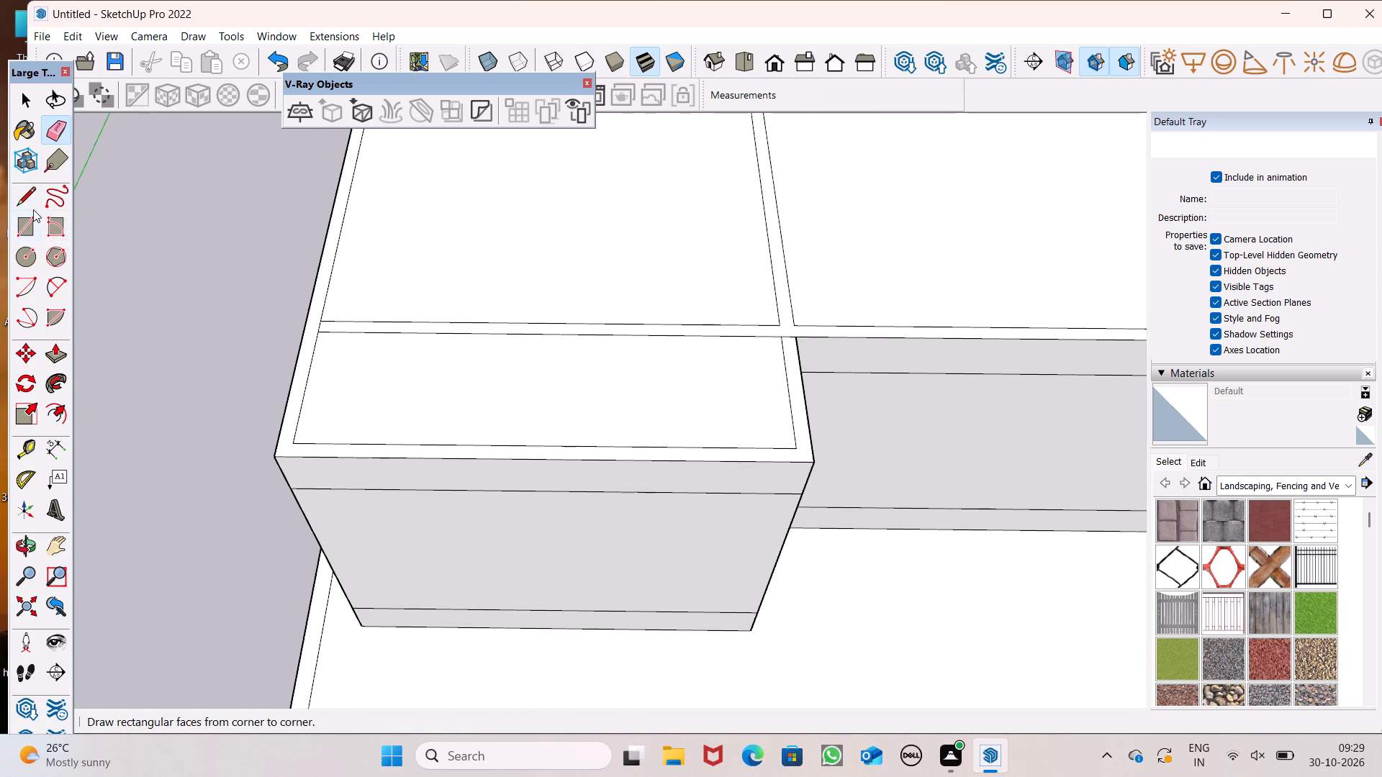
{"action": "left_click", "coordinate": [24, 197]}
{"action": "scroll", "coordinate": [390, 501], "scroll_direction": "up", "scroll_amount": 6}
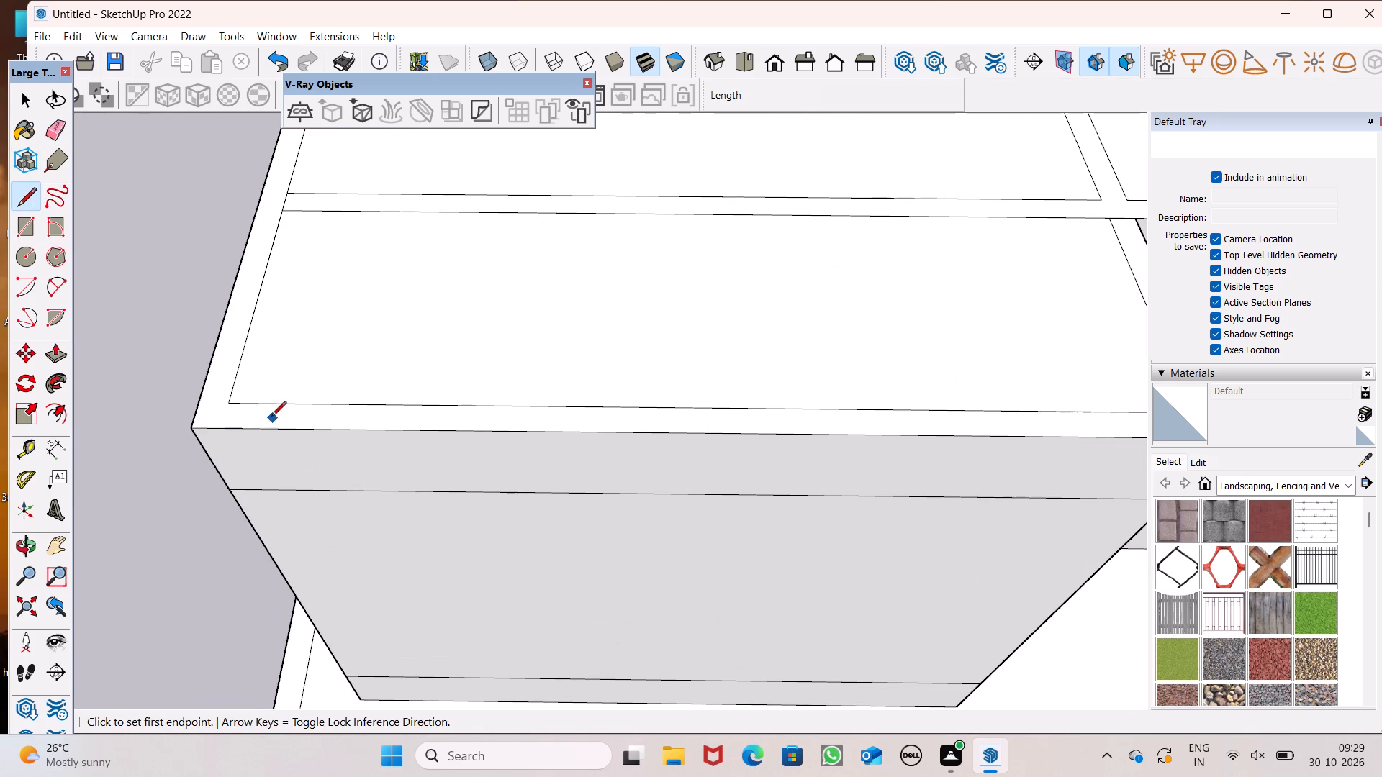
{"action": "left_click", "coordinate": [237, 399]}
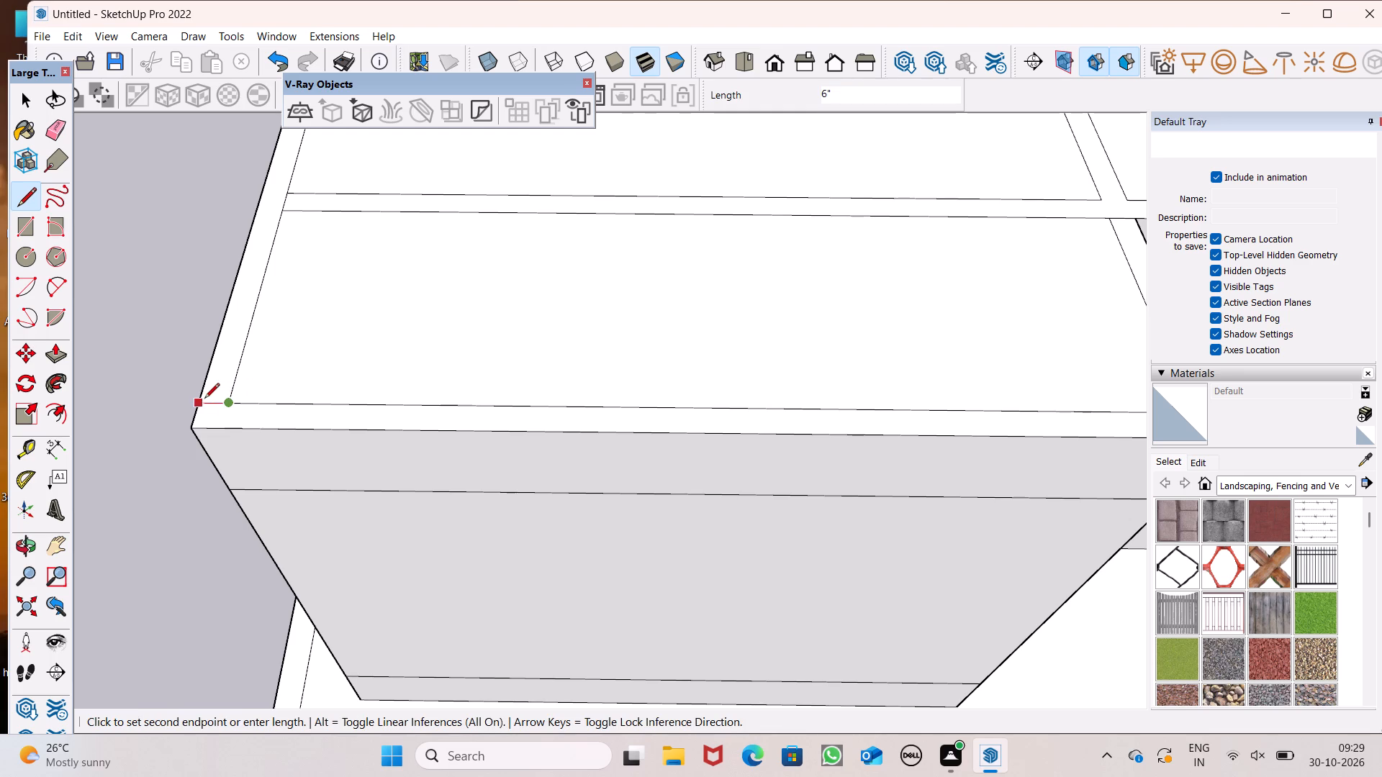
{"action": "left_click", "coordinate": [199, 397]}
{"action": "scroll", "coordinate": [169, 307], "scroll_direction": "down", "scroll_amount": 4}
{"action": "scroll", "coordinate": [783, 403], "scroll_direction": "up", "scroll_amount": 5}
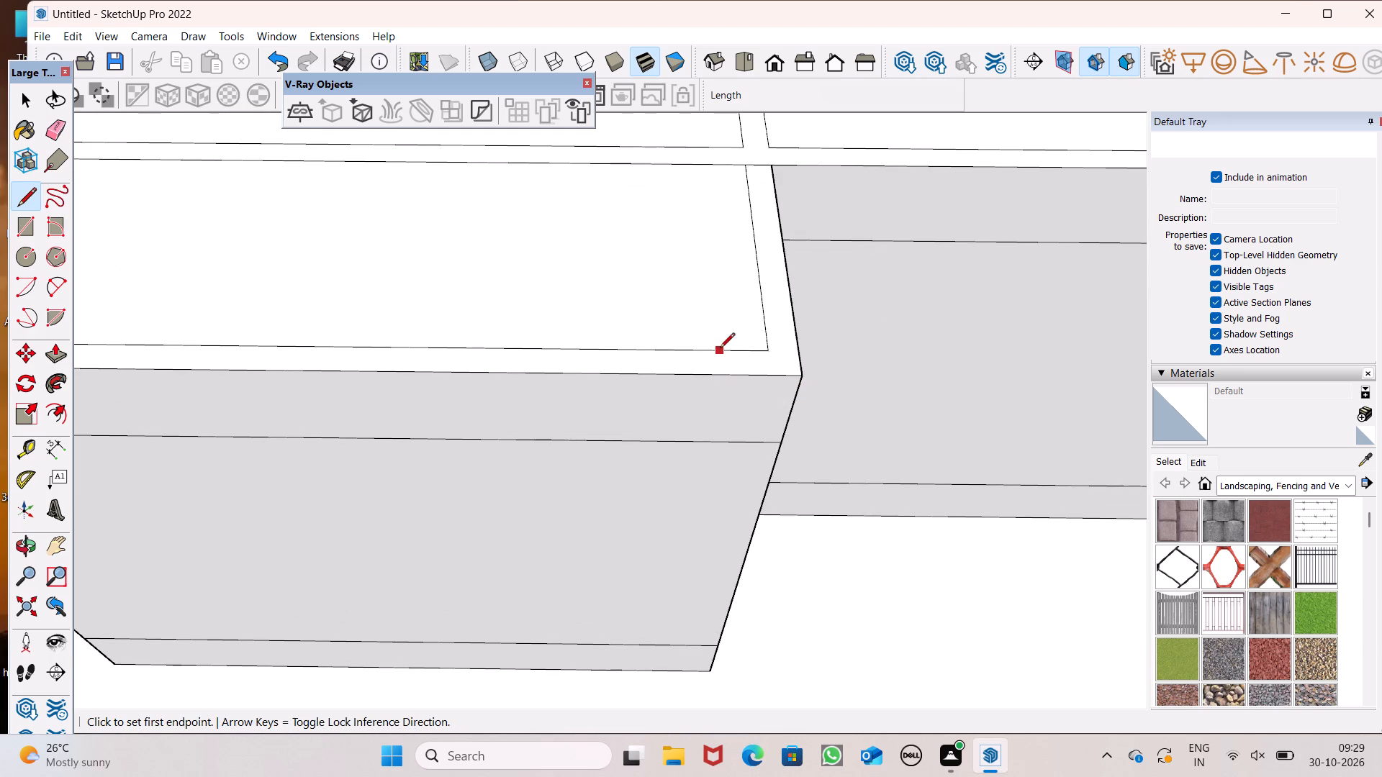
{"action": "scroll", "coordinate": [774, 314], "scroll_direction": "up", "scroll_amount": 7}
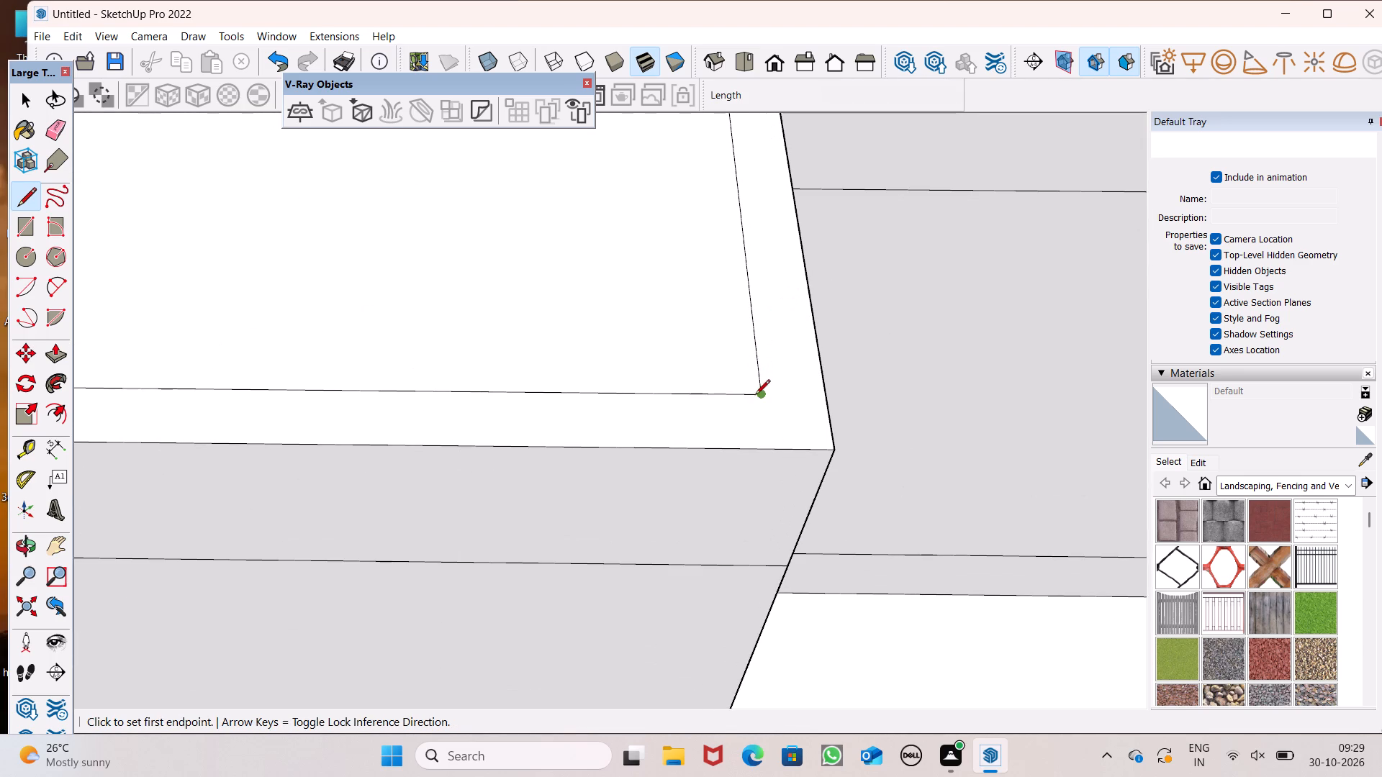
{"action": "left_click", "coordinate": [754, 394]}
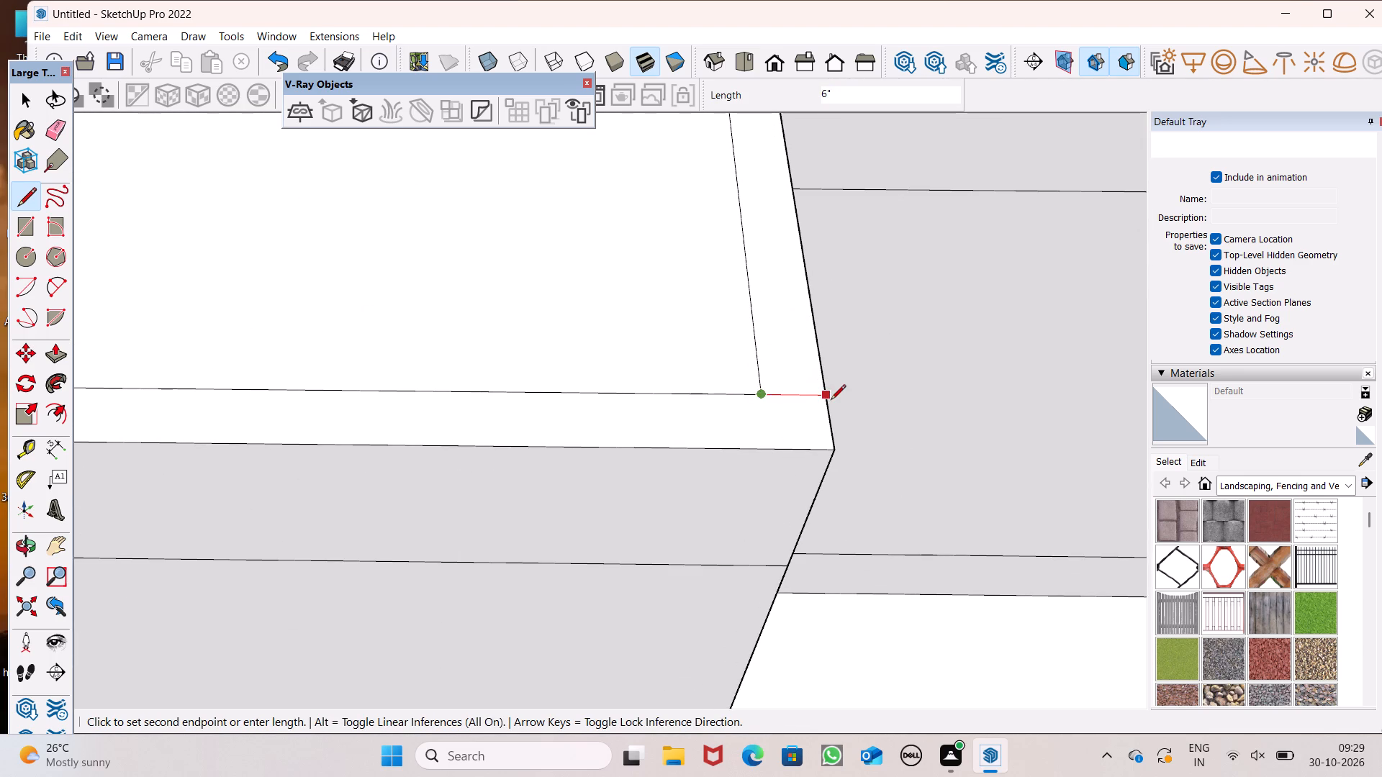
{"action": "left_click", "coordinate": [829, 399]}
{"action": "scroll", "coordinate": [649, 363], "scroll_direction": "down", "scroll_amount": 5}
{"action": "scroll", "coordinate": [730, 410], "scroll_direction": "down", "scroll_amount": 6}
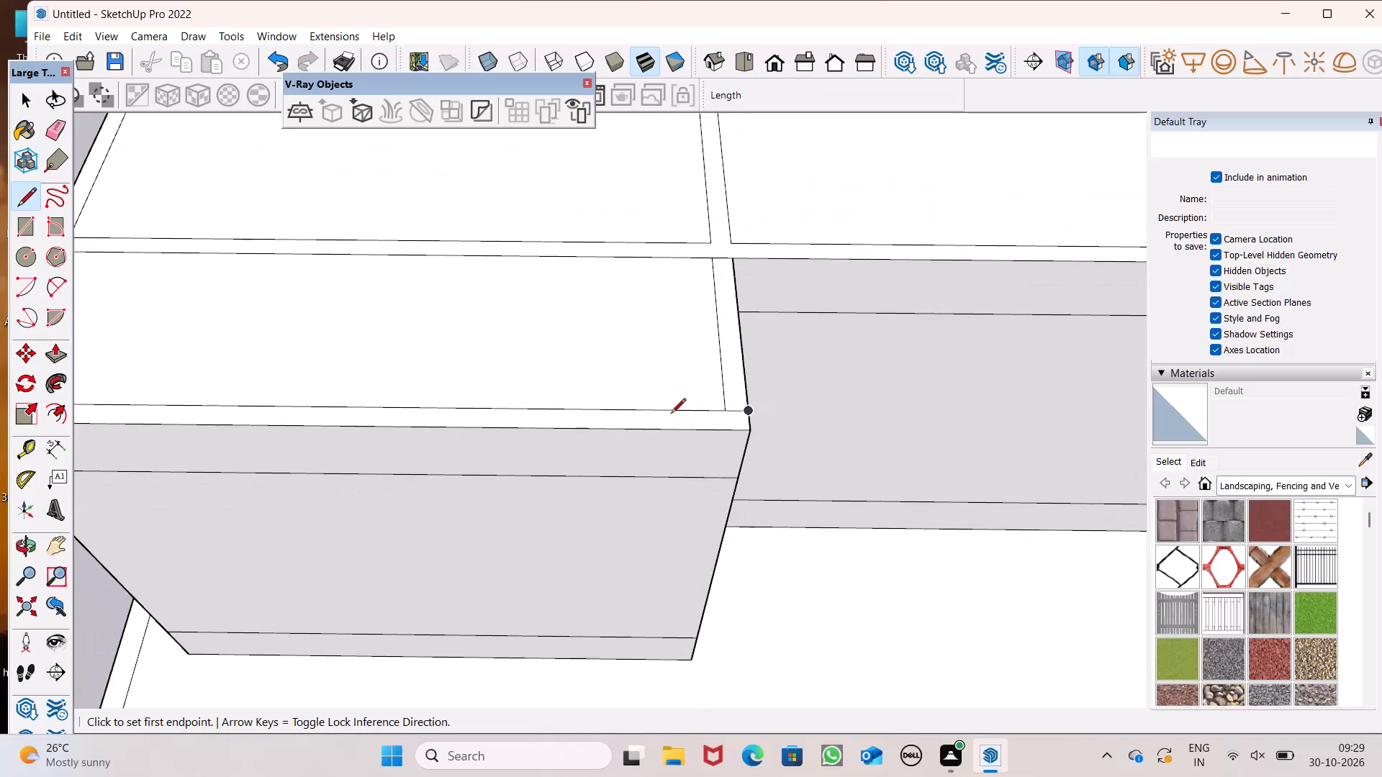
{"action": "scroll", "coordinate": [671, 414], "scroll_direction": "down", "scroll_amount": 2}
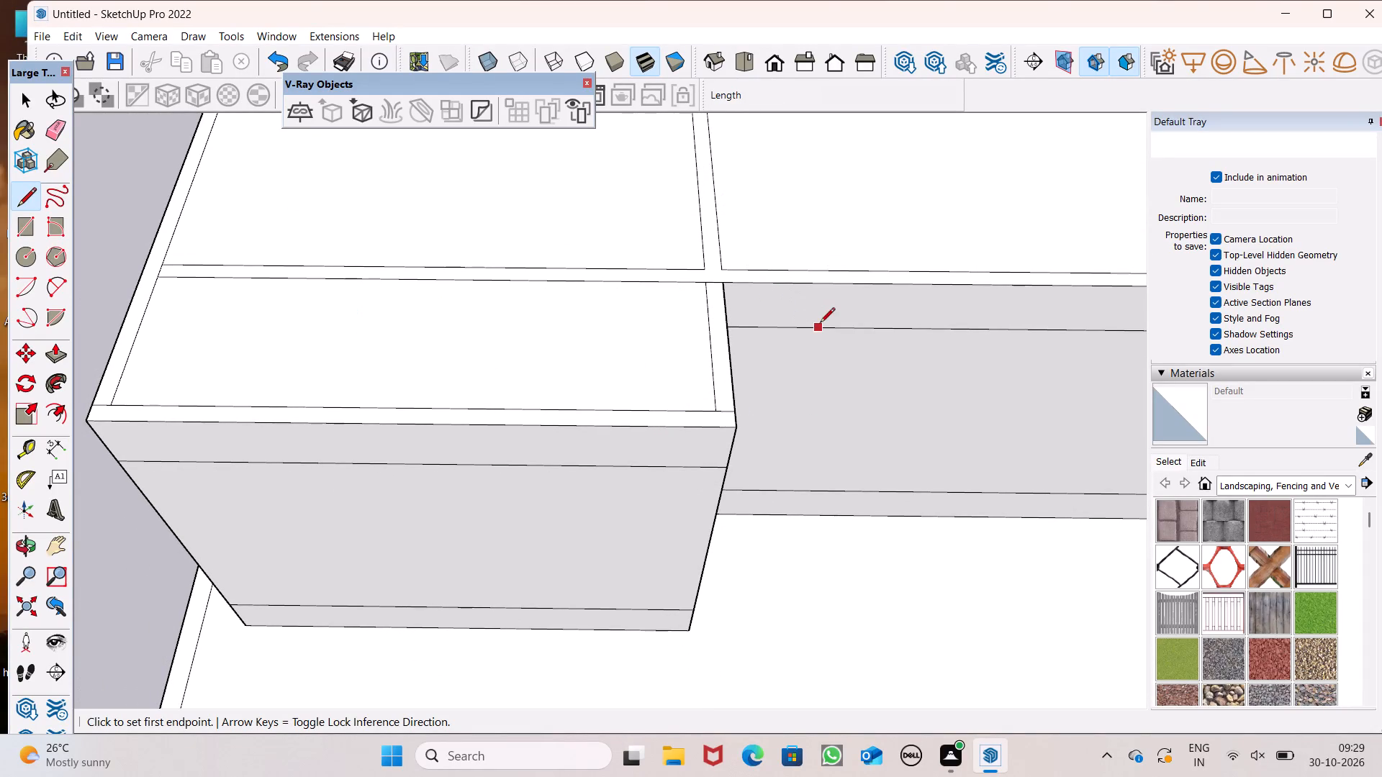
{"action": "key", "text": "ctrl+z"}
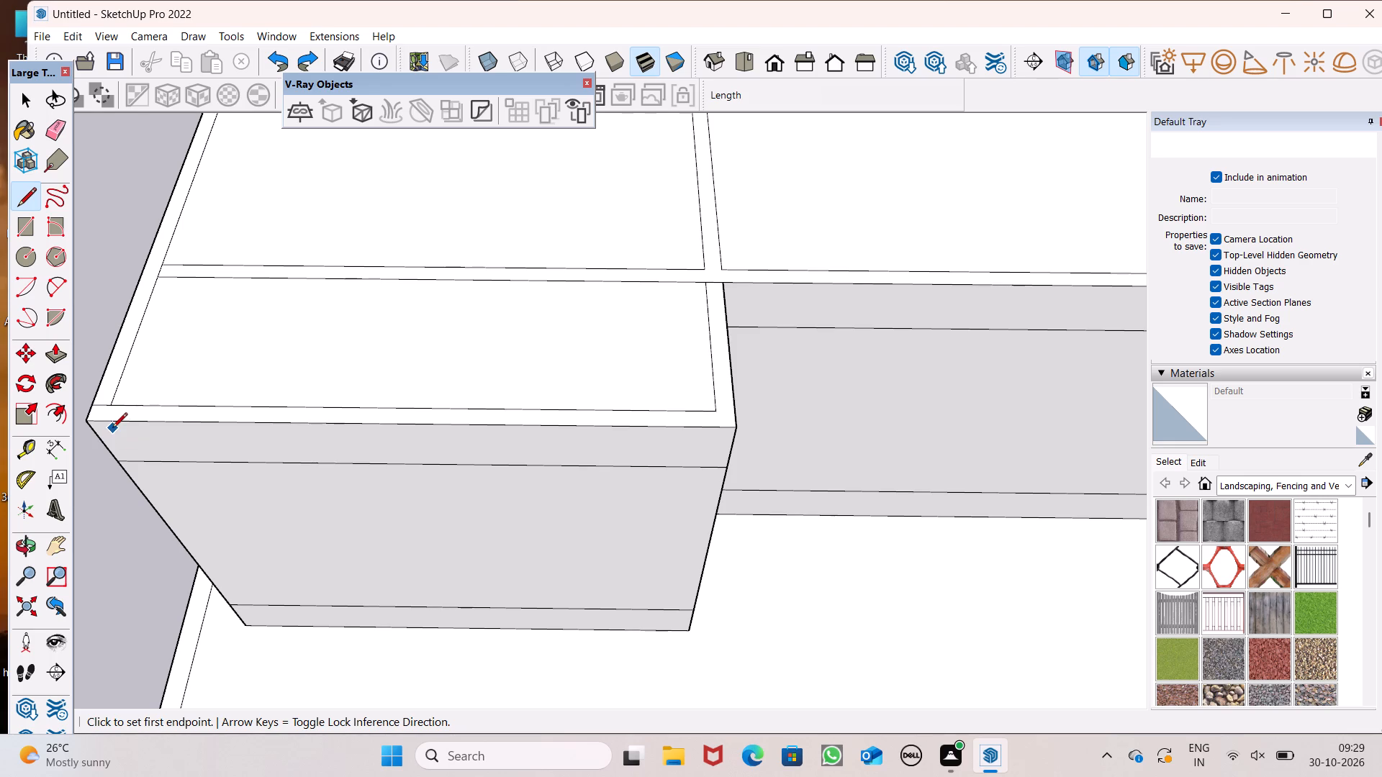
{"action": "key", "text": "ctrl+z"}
Draw 6" lines from the left room's two front inner corners straight to the top's front edge.
{"action": "left_click", "coordinate": [114, 402]}
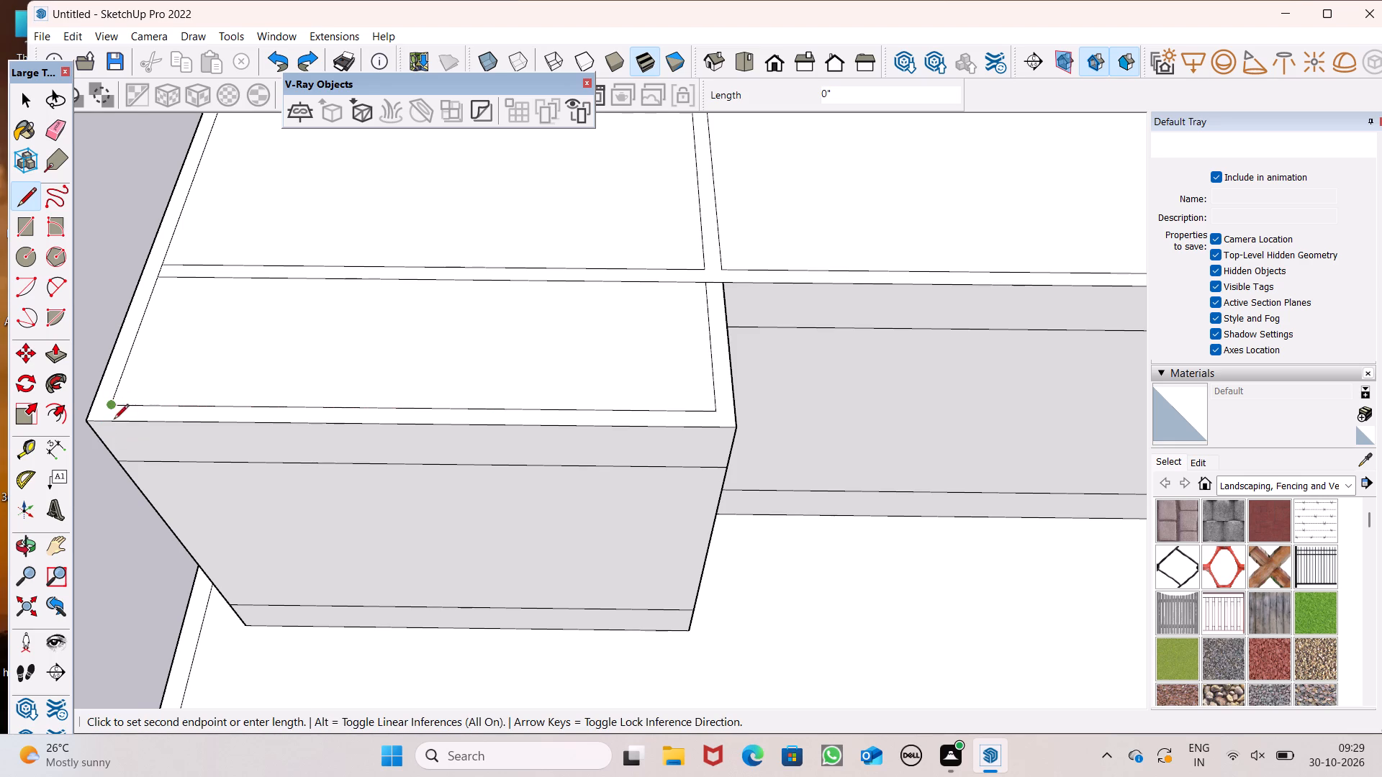
{"action": "left_click", "coordinate": [109, 419]}
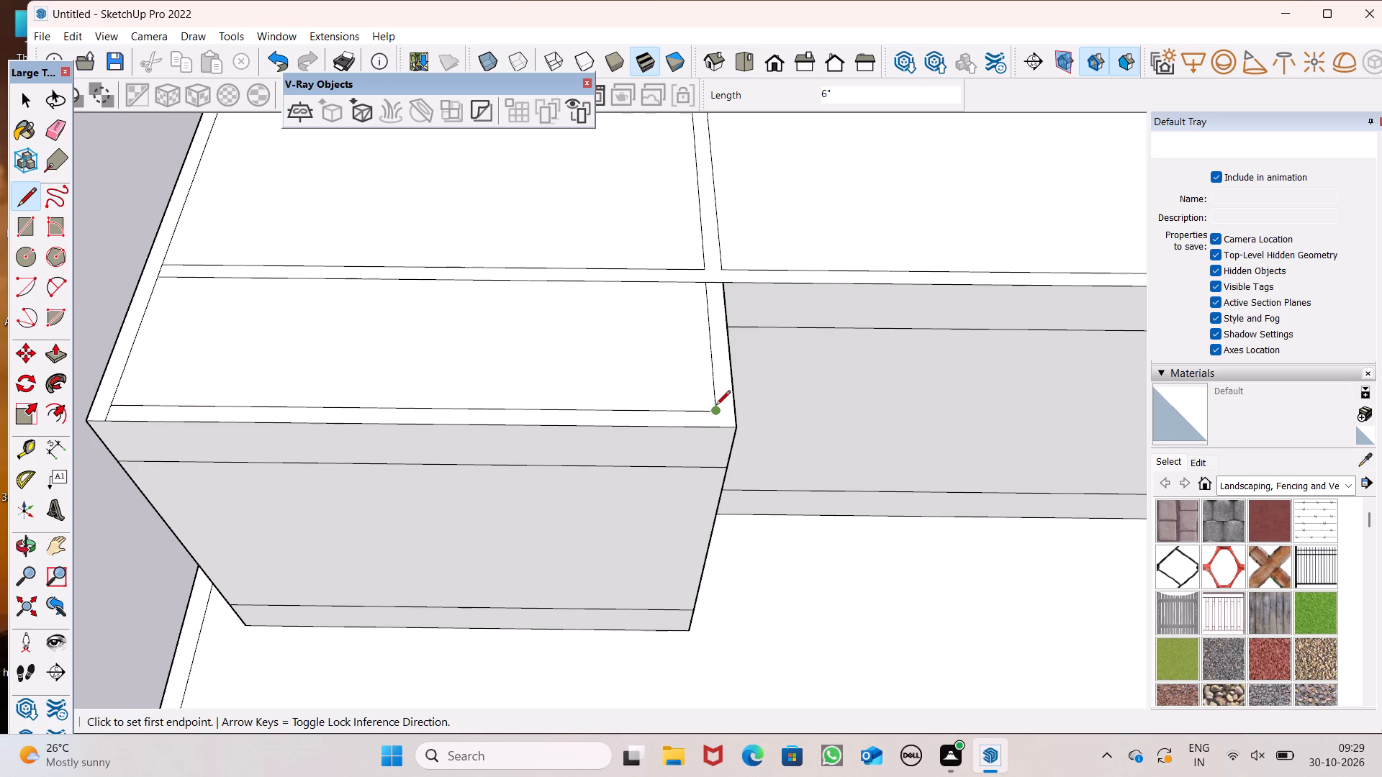
{"action": "left_click", "coordinate": [716, 406]}
{"action": "left_click", "coordinate": [718, 425]}
Erase the short edge segment crossing the cross-wall strip where it meets the left room's outer side wall.
{"action": "left_click", "coordinate": [60, 138]}
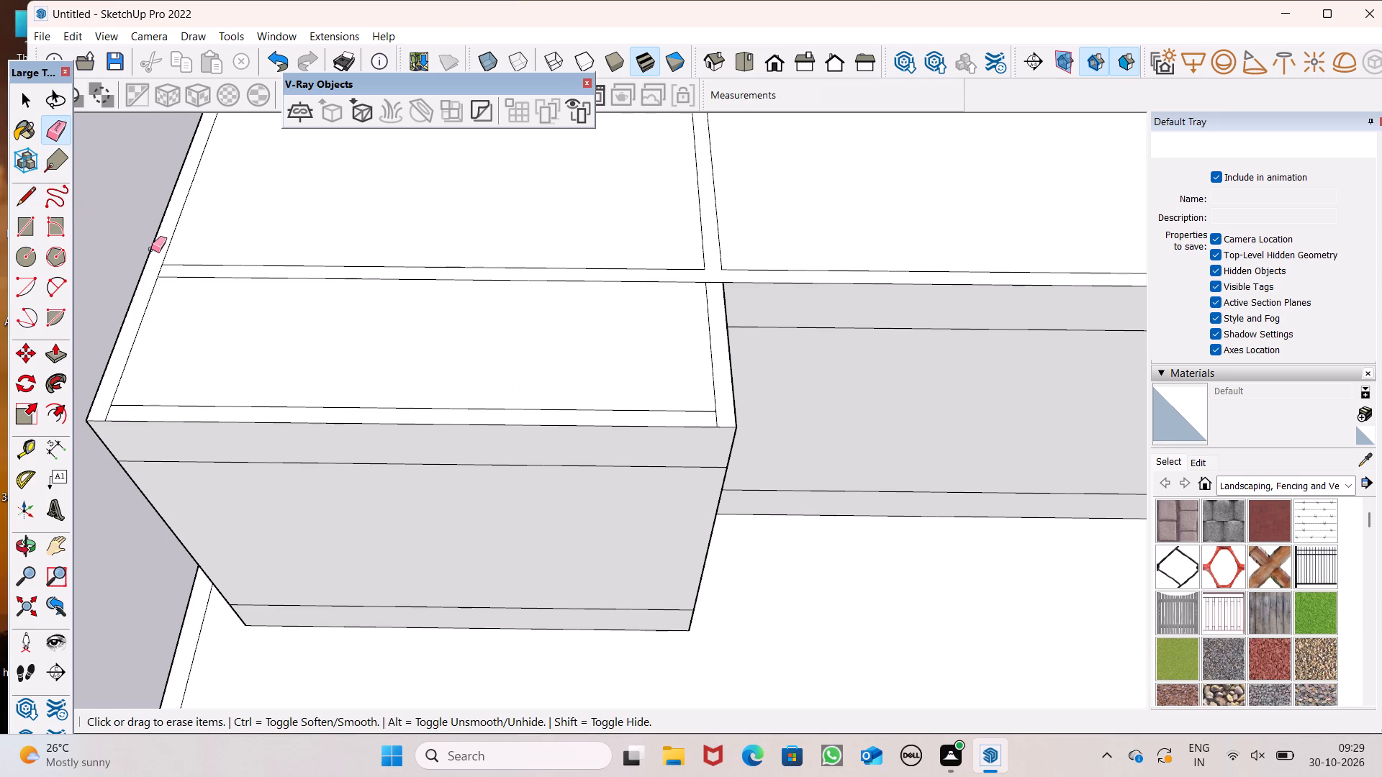
{"action": "scroll", "coordinate": [214, 260], "scroll_direction": "up", "scroll_amount": 5}
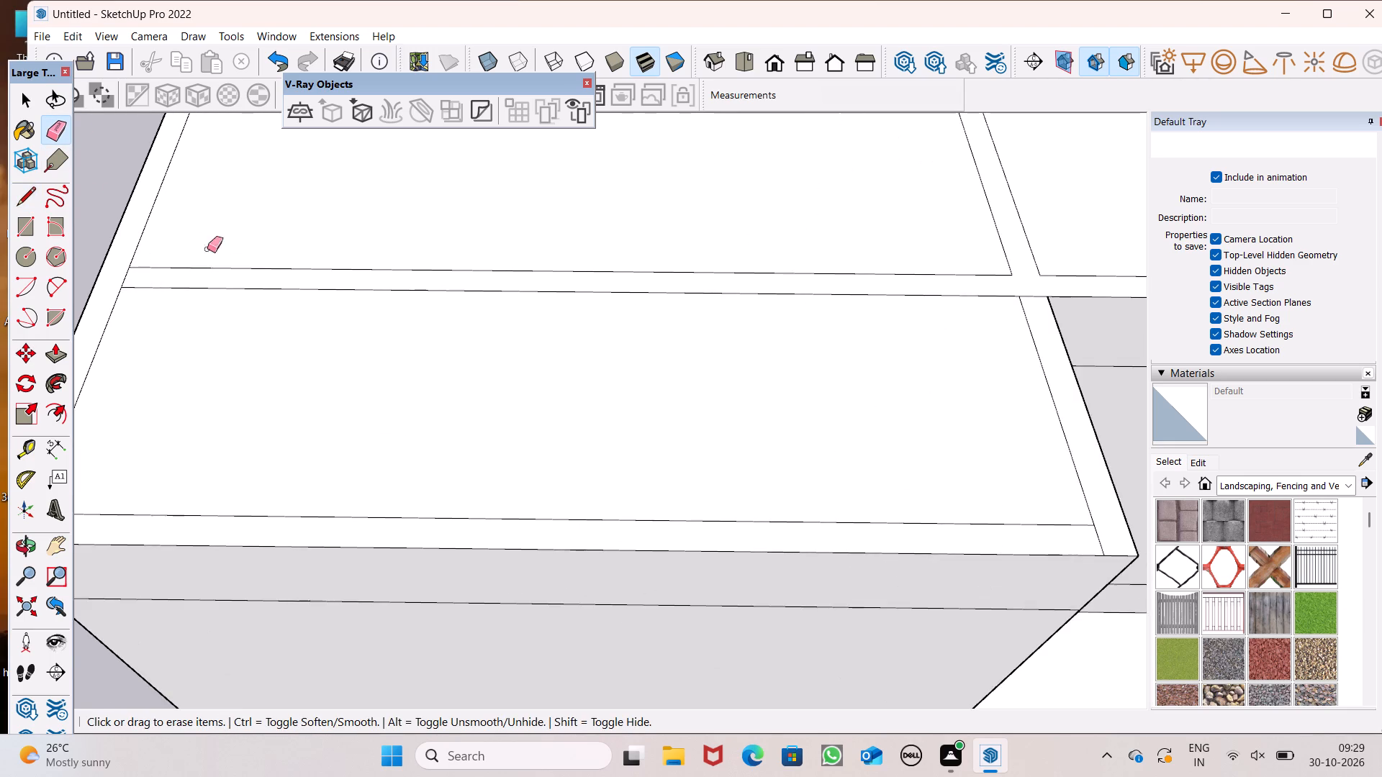
{"action": "scroll", "coordinate": [107, 306], "scroll_direction": "up", "scroll_amount": 5}
{"action": "left_click_drag", "start_coordinate": [128, 271], "coordinate": [148, 270]}
{"action": "scroll", "coordinate": [130, 310], "scroll_direction": "down", "scroll_amount": 7}
{"action": "scroll", "coordinate": [130, 310], "scroll_direction": "up", "scroll_amount": 1}
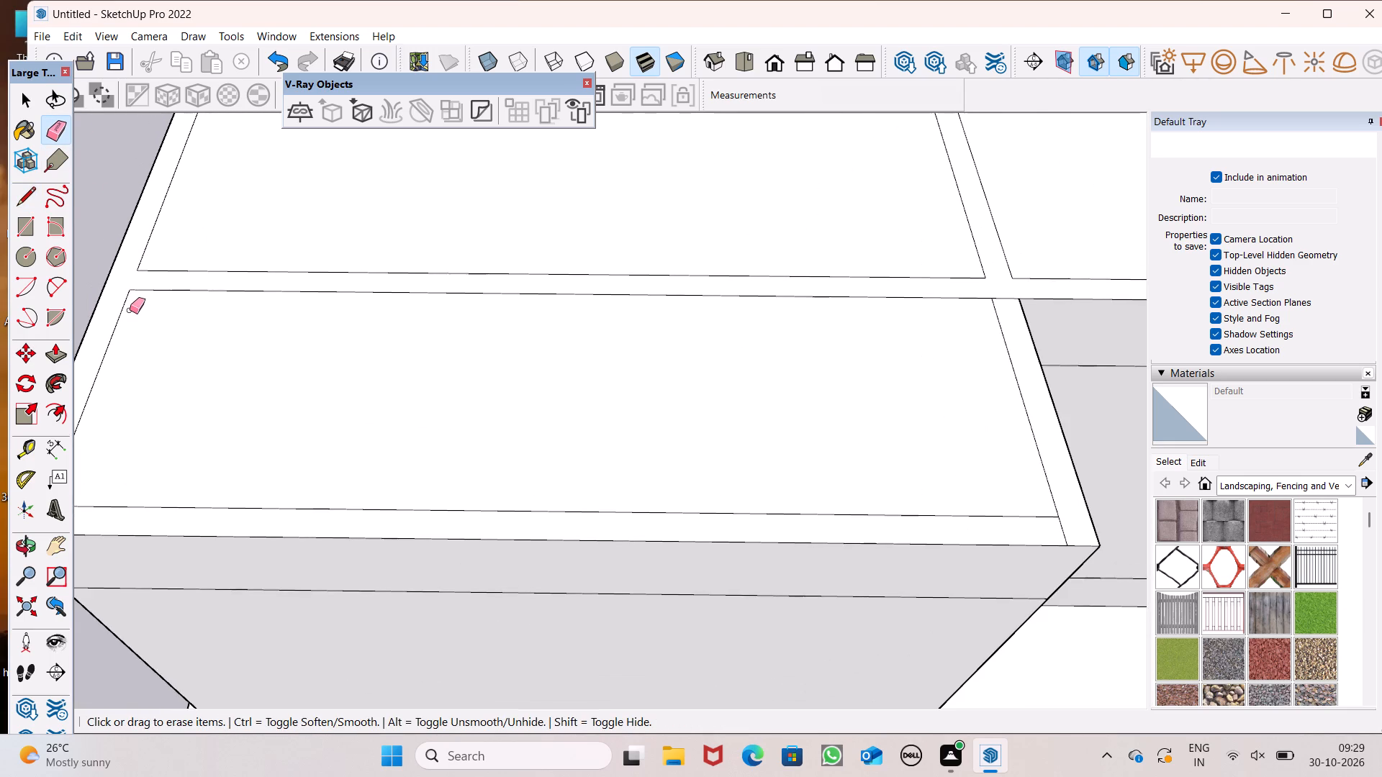
{"action": "scroll", "coordinate": [231, 506], "scroll_direction": "down", "scroll_amount": 20}
{"action": "scroll", "coordinate": [420, 330], "scroll_direction": "up", "scroll_amount": 2}
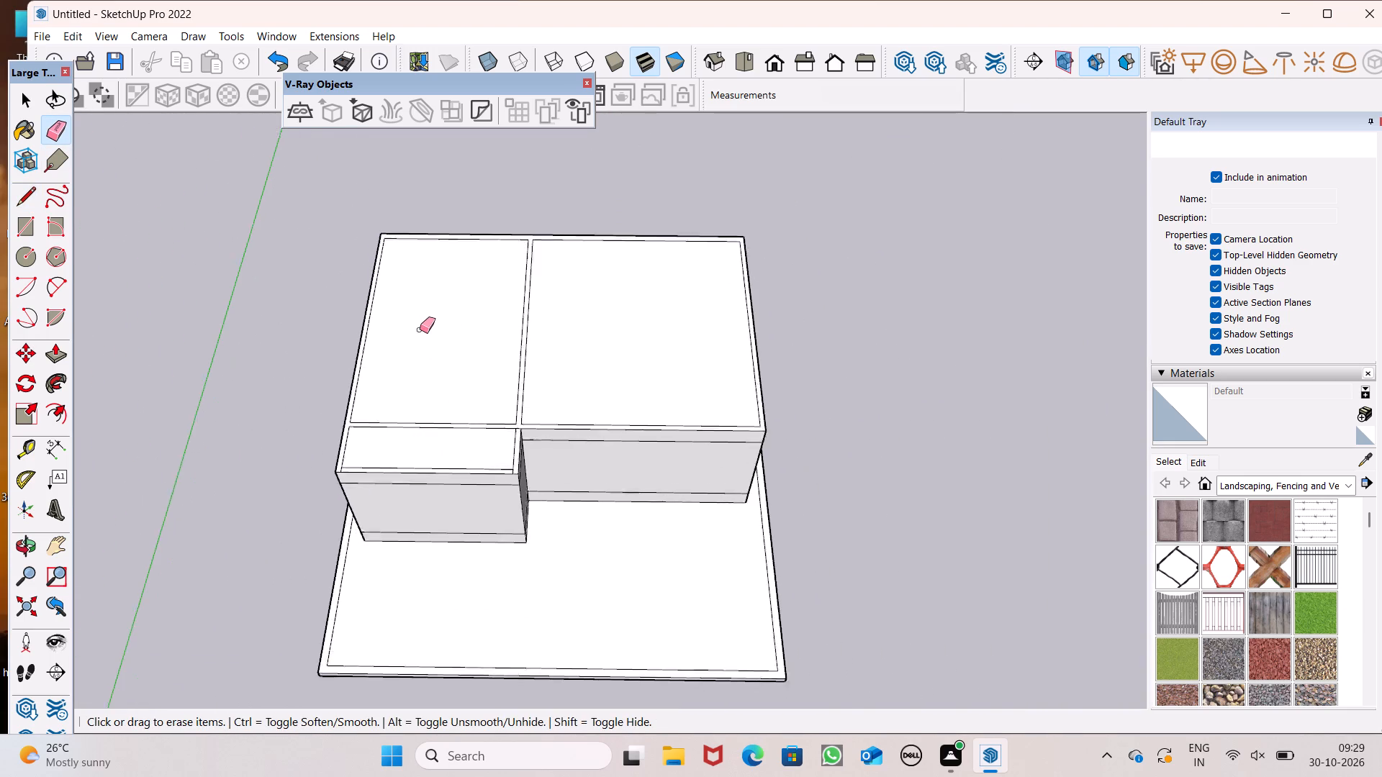
{"action": "scroll", "coordinate": [420, 330], "scroll_direction": "up", "scroll_amount": 4}
{"action": "scroll", "coordinate": [412, 307], "scroll_direction": "down", "scroll_amount": 3}
{"action": "key", "text": "space"}
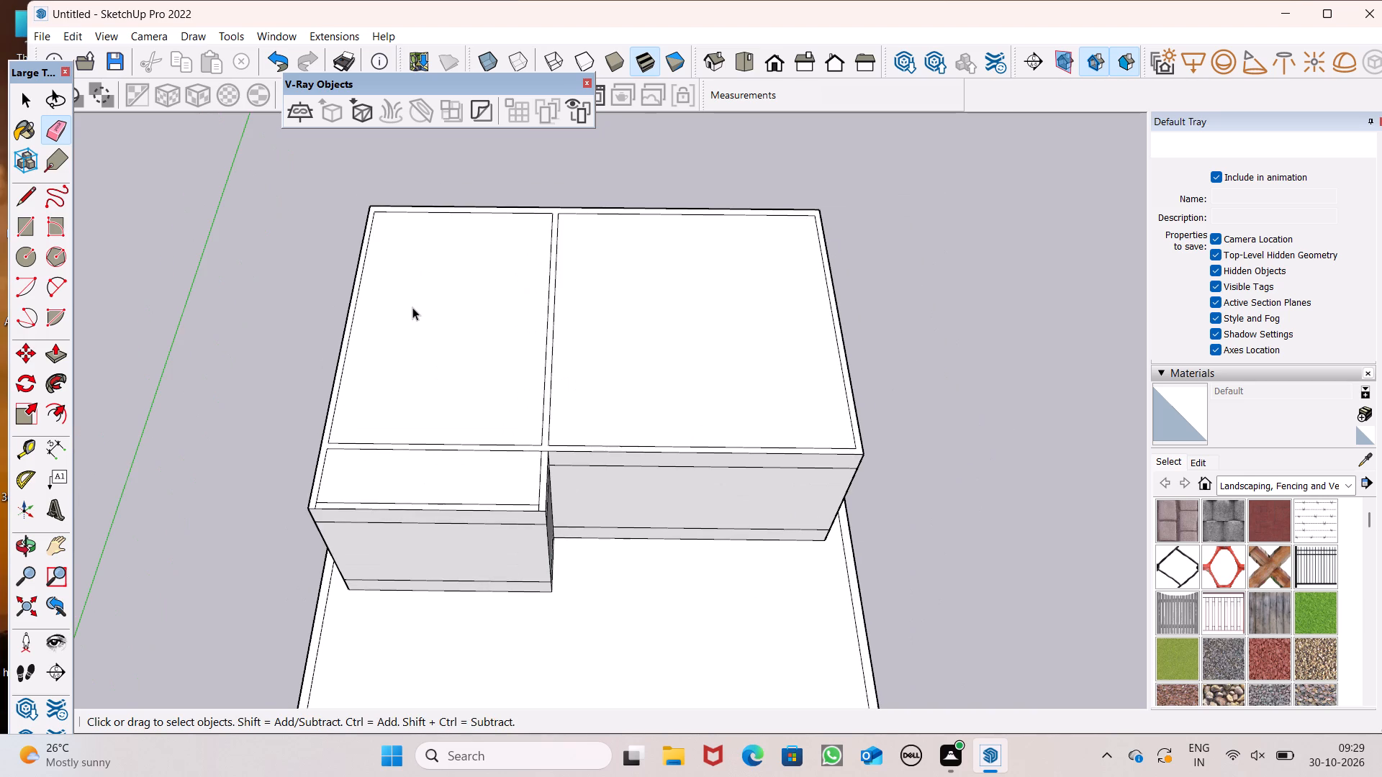
Push/Pull the connected wall strip around both rooms, including the partition and left front side wall, up 10'.
{"action": "scroll", "coordinate": [571, 315], "scroll_direction": "down", "scroll_amount": 1}
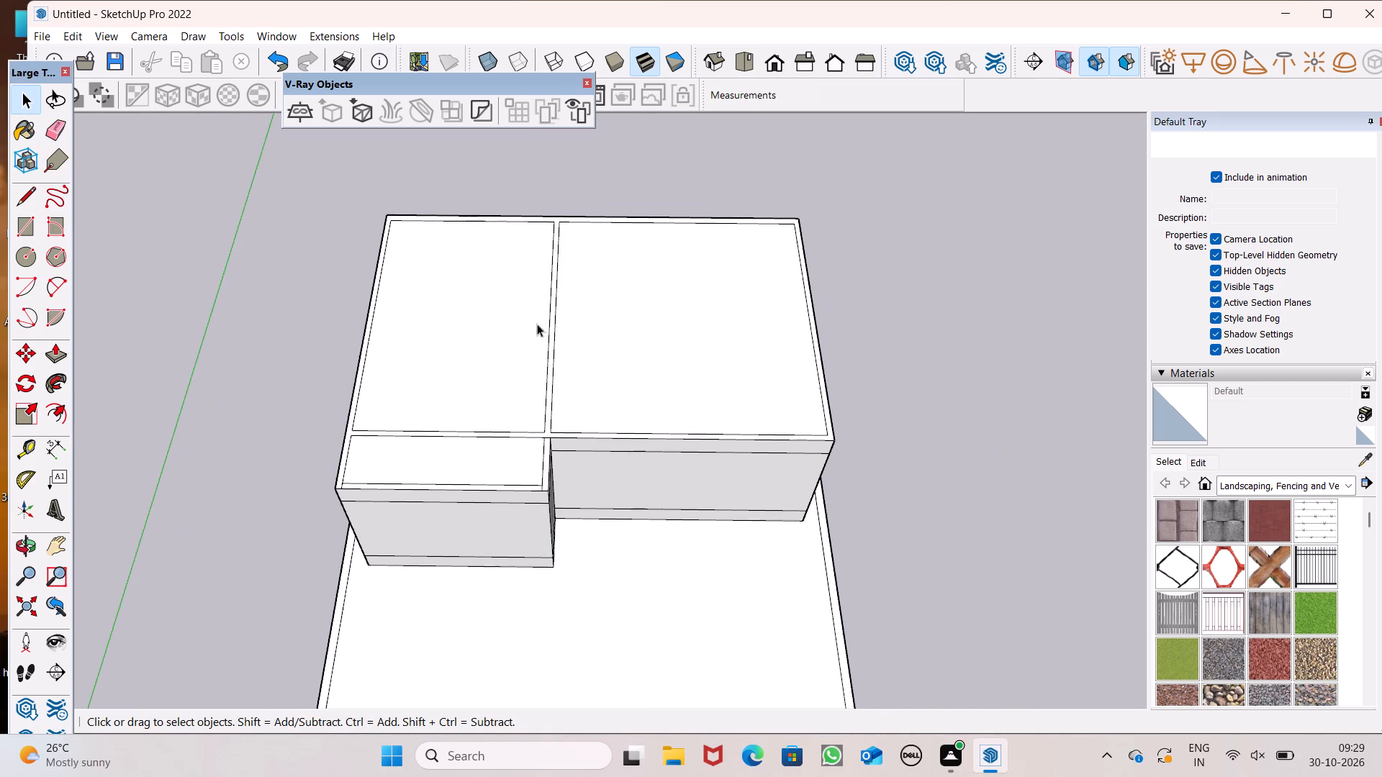
{"action": "scroll", "coordinate": [724, 417], "scroll_direction": "up", "scroll_amount": 3}
{"action": "scroll", "coordinate": [652, 424], "scroll_direction": "down", "scroll_amount": 3}
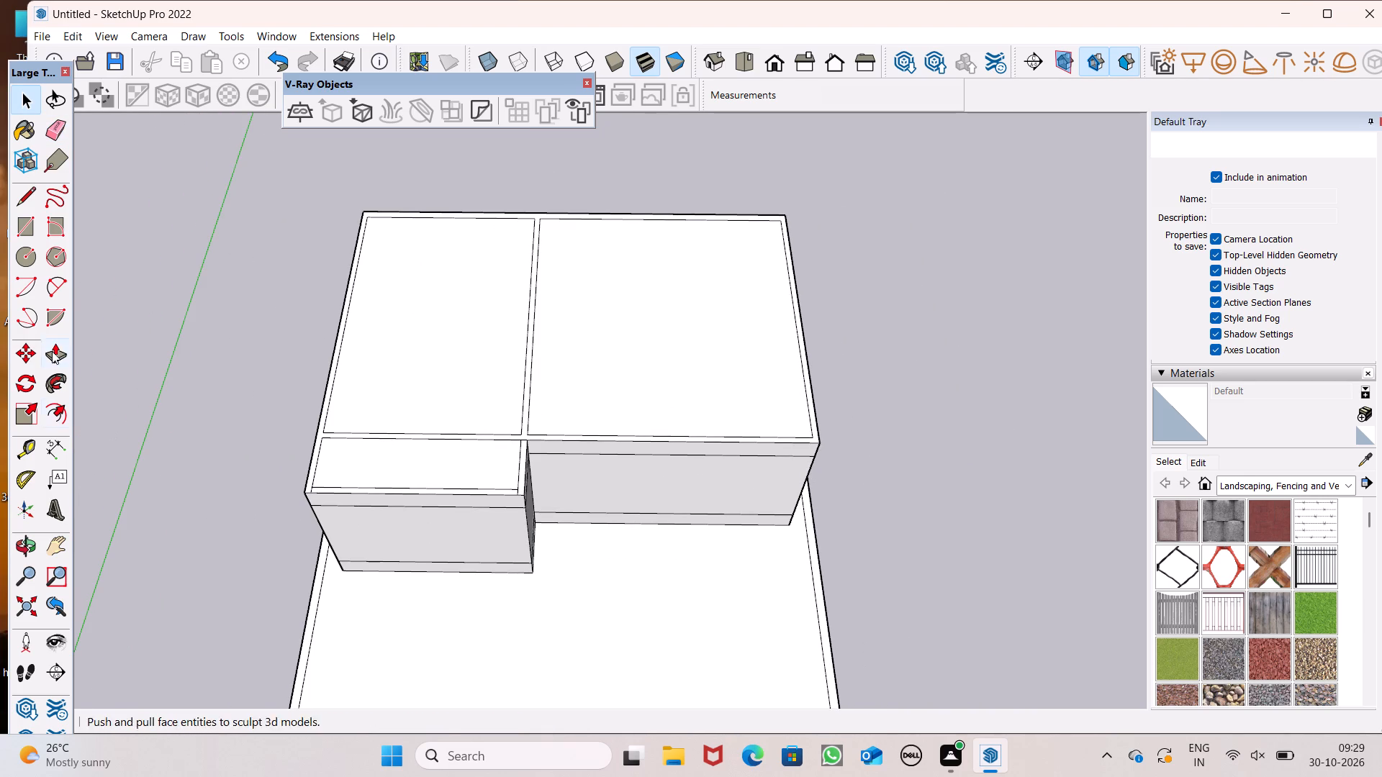
{"action": "left_click", "coordinate": [51, 364]}
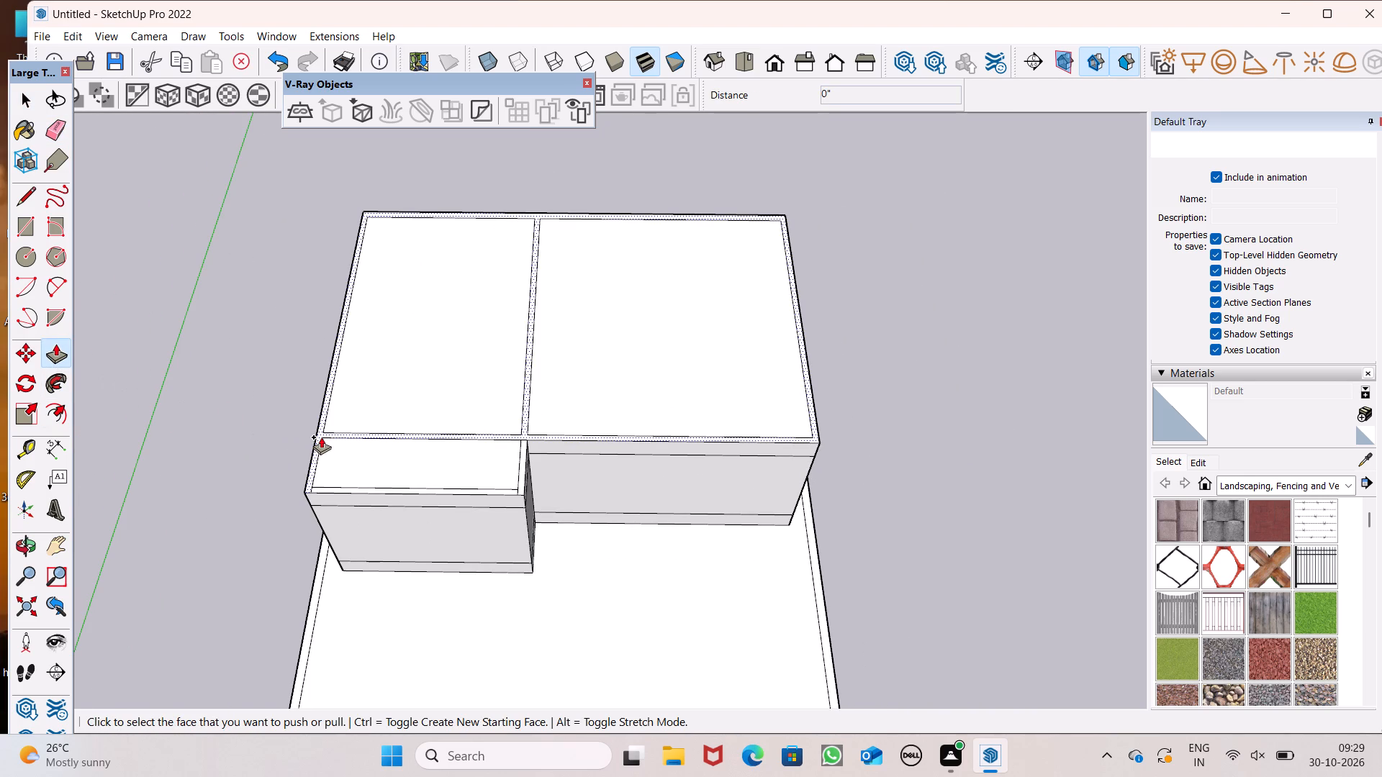
{"action": "left_click_drag", "start_coordinate": [320, 437], "coordinate": [304, 363]}
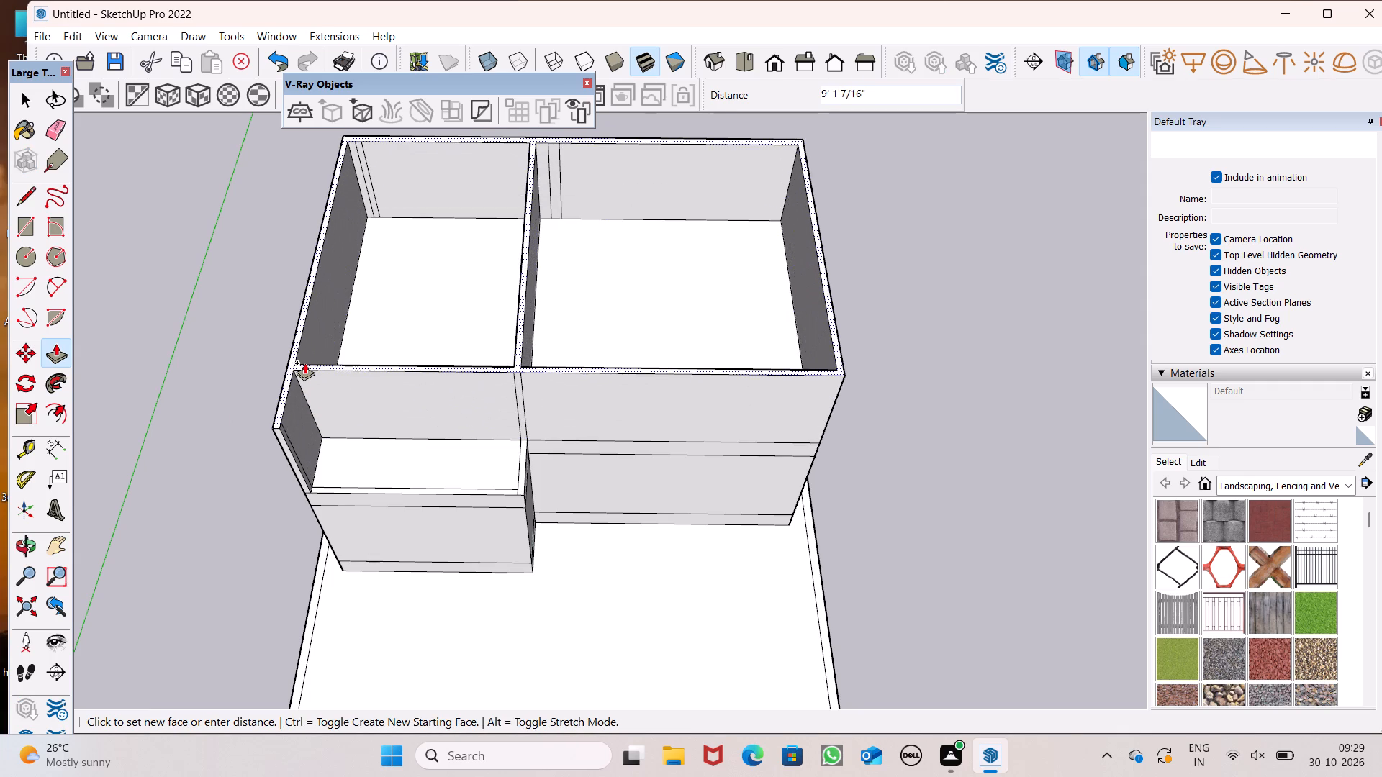
{"action": "left_click_drag", "start_coordinate": [304, 363], "coordinate": [302, 340]}
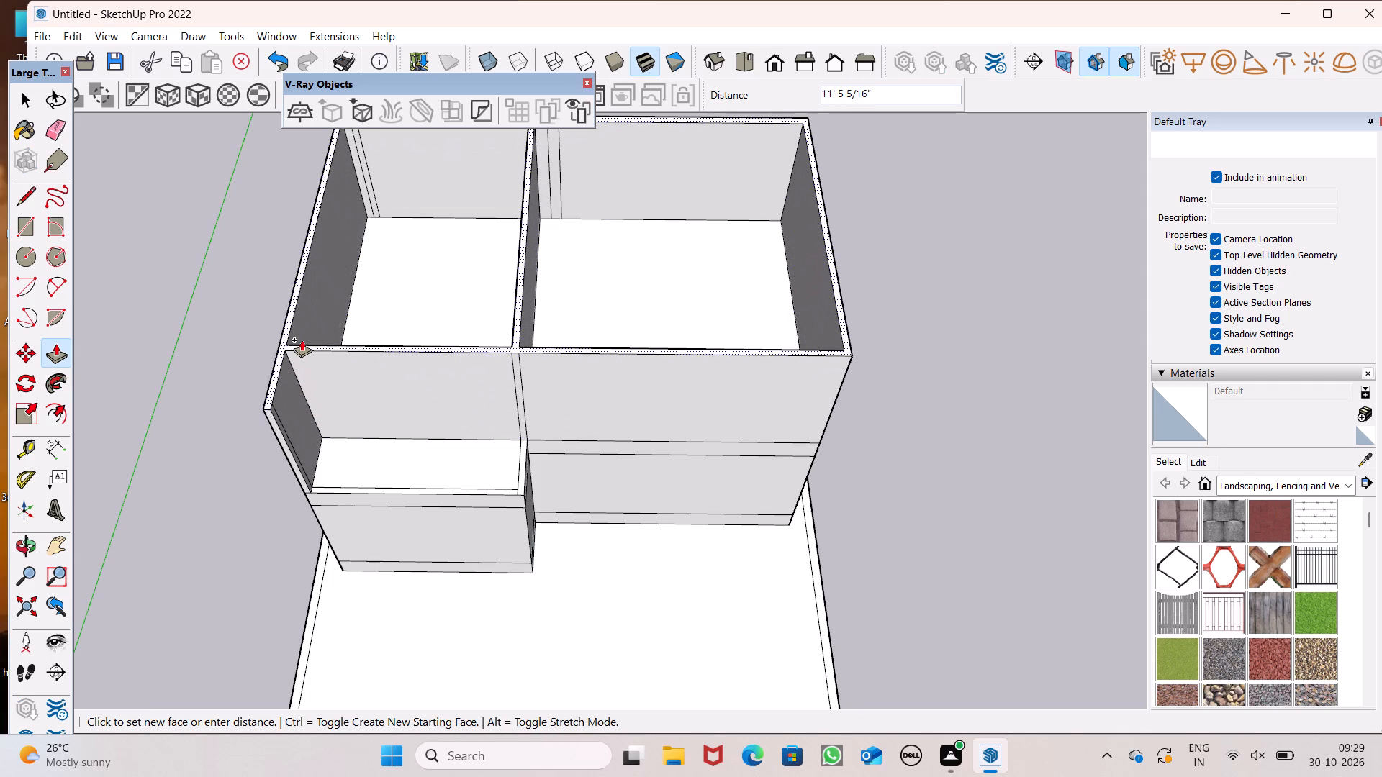
{"action": "left_click_drag", "start_coordinate": [302, 340], "coordinate": [301, 339]}
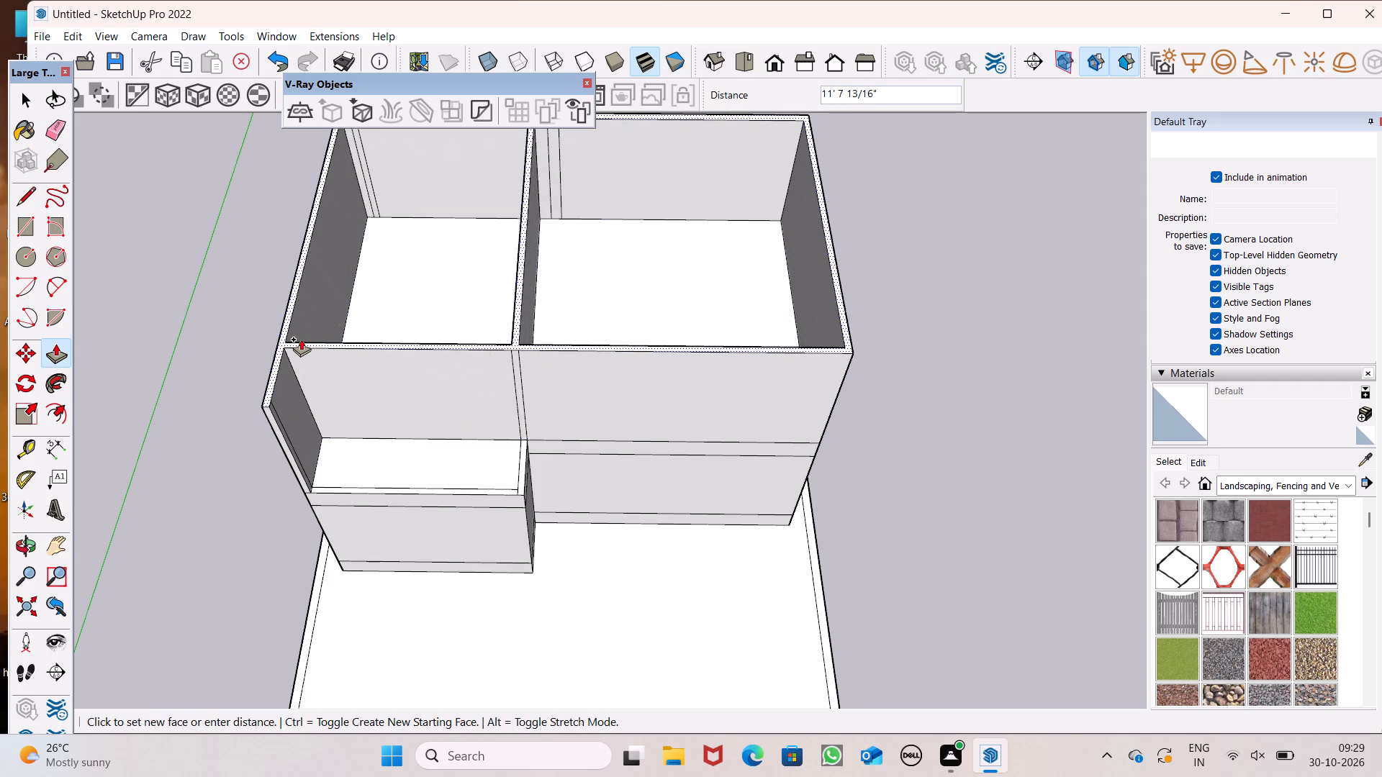
{"action": "left_click_drag", "start_coordinate": [301, 339], "coordinate": [279, 347]}
{"action": "type", "text": "10'"}
{"action": "left_click_drag", "start_coordinate": [279, 347], "coordinate": [278, 350]}
{"action": "key", "text": "Return"}
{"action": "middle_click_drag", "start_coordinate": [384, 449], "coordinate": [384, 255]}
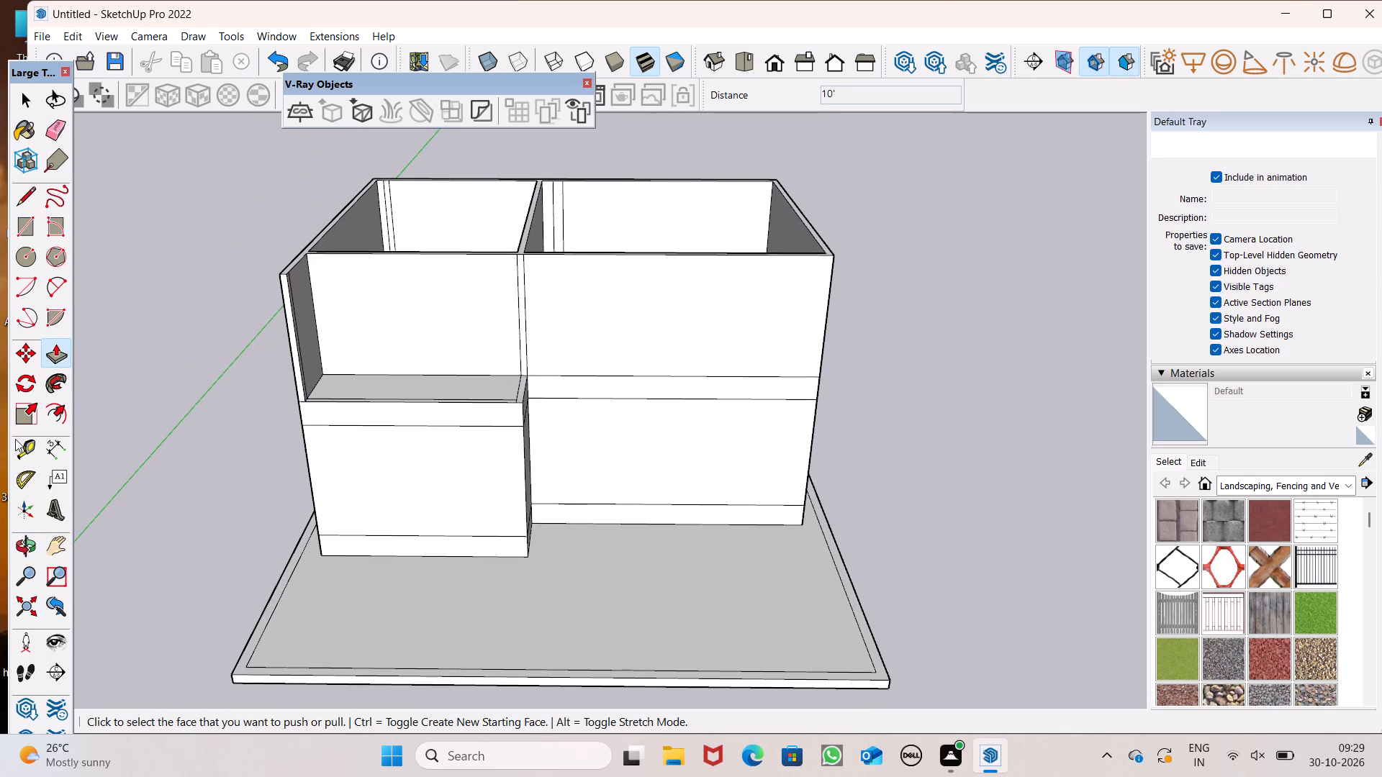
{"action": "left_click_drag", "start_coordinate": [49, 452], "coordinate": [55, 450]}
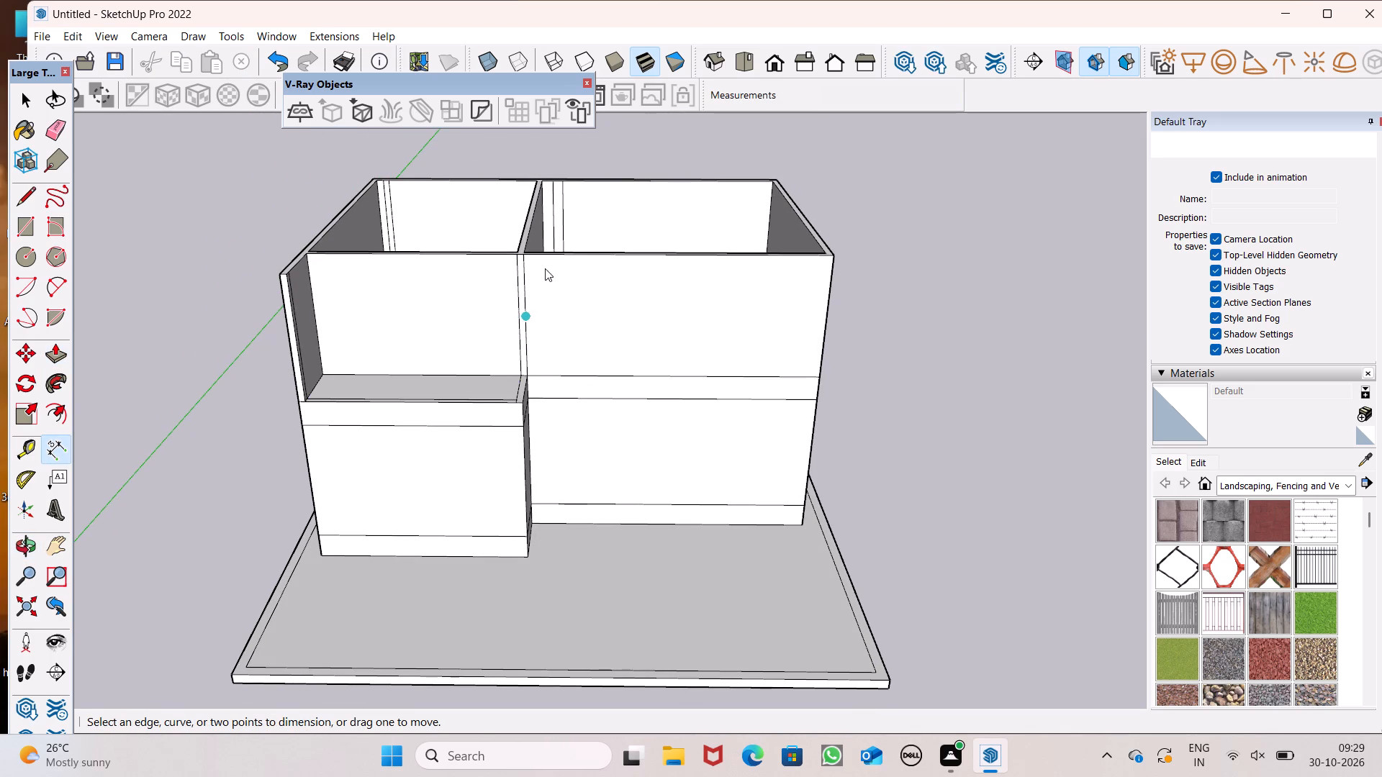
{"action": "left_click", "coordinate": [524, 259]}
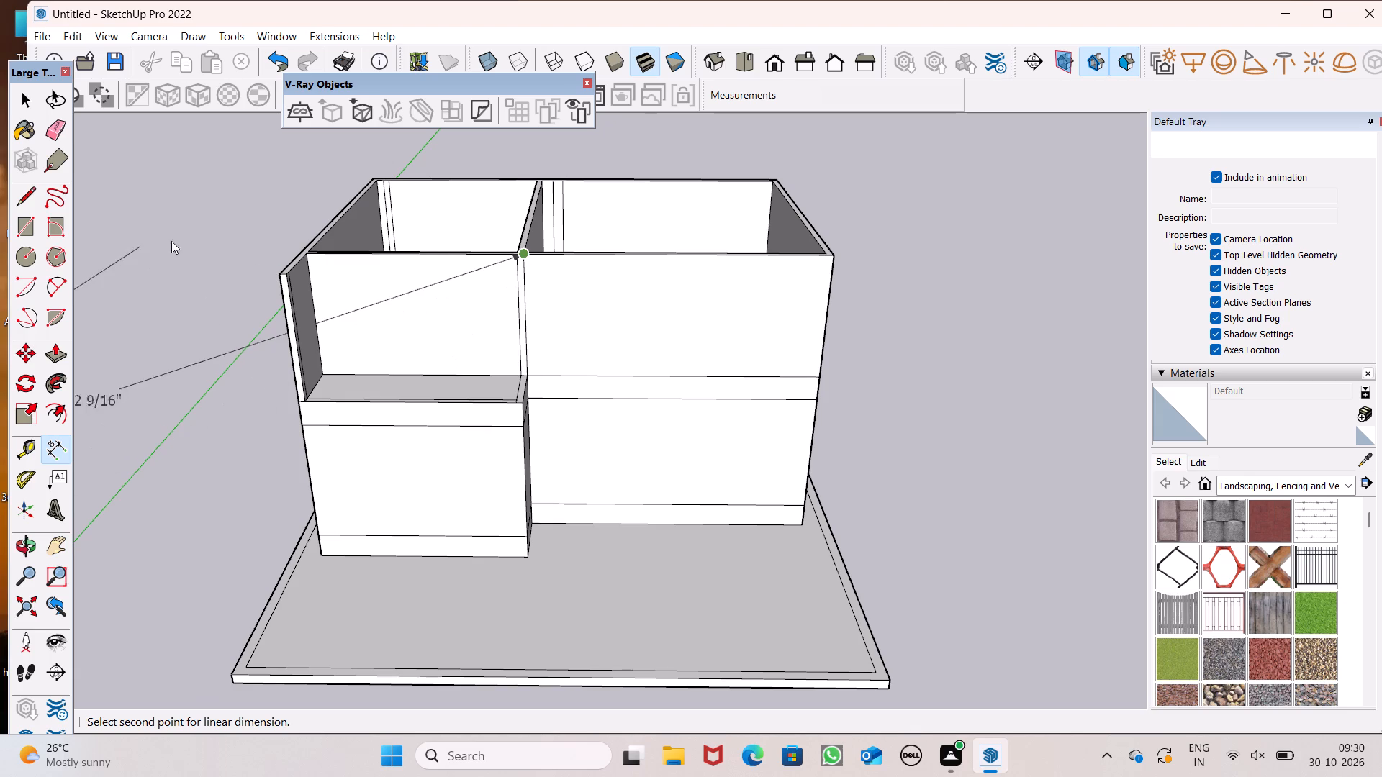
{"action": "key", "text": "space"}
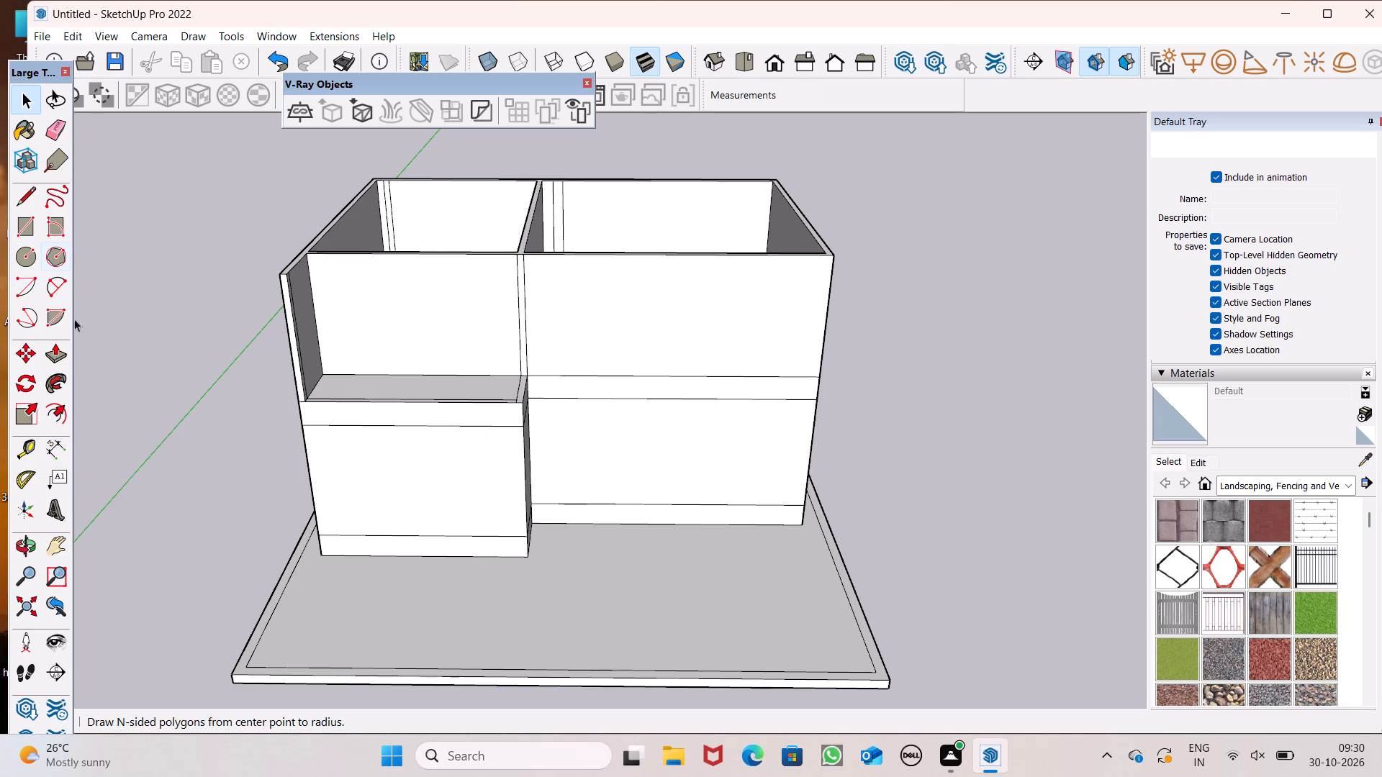
Push/Pull the top face of the connected upper-floor walls up by about 3' 2".
{"action": "left_click", "coordinate": [45, 355]}
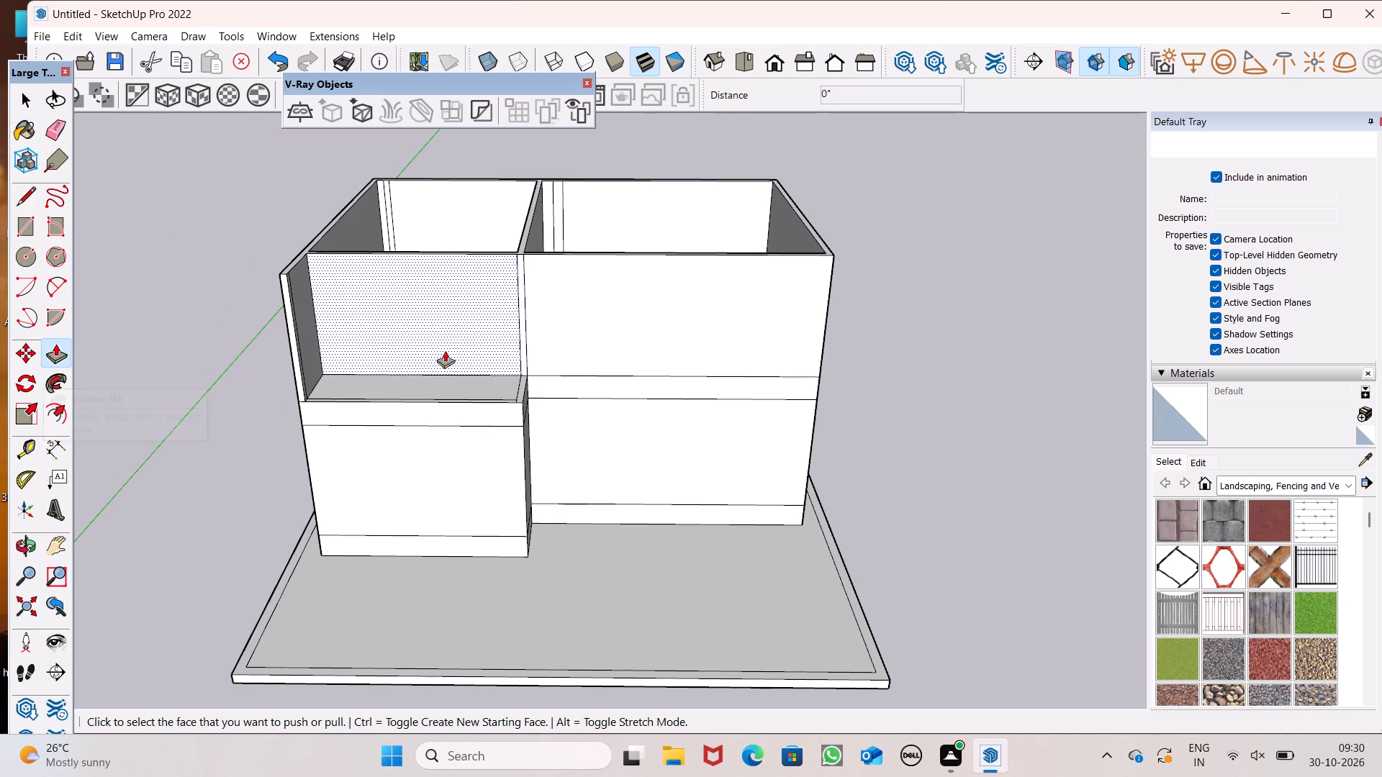
{"action": "scroll", "coordinate": [477, 341], "scroll_direction": "down", "scroll_amount": 9}
{"action": "middle_click_drag", "start_coordinate": [512, 338], "coordinate": [525, 534]}
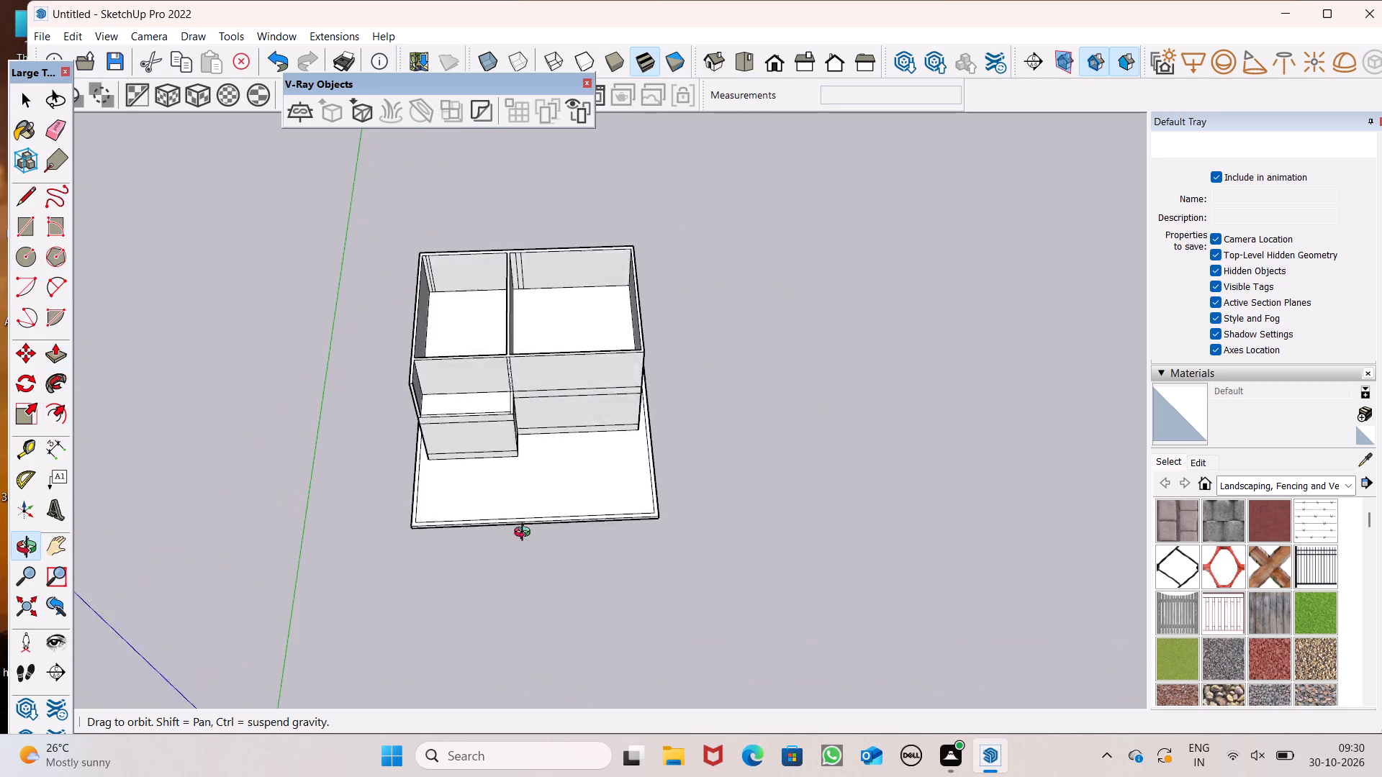
{"action": "middle_click_drag", "start_coordinate": [525, 534], "coordinate": [430, 536]}
{"action": "scroll", "coordinate": [428, 445], "scroll_direction": "up", "scroll_amount": 3}
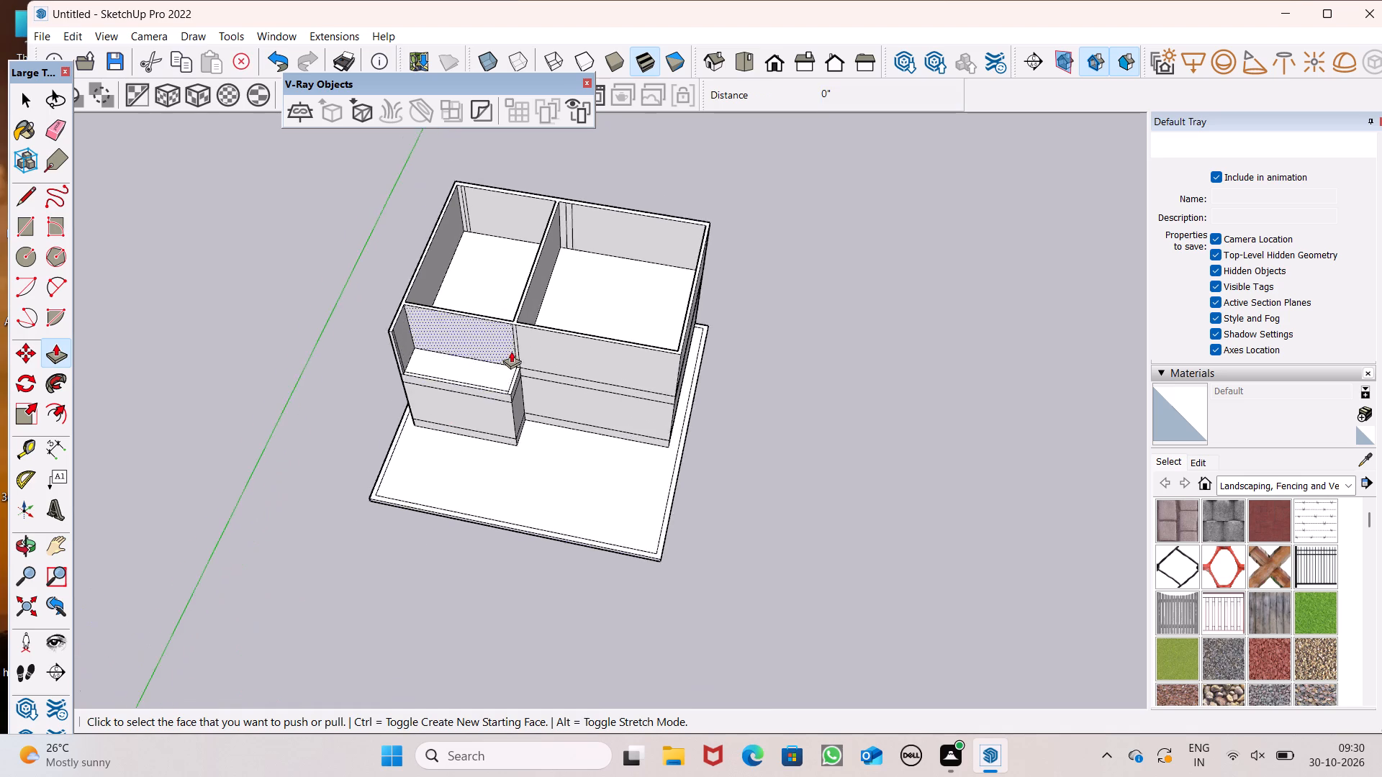
{"action": "scroll", "coordinate": [511, 351], "scroll_direction": "up", "scroll_amount": 10}
{"action": "left_click_drag", "start_coordinate": [519, 341], "coordinate": [520, 289]}
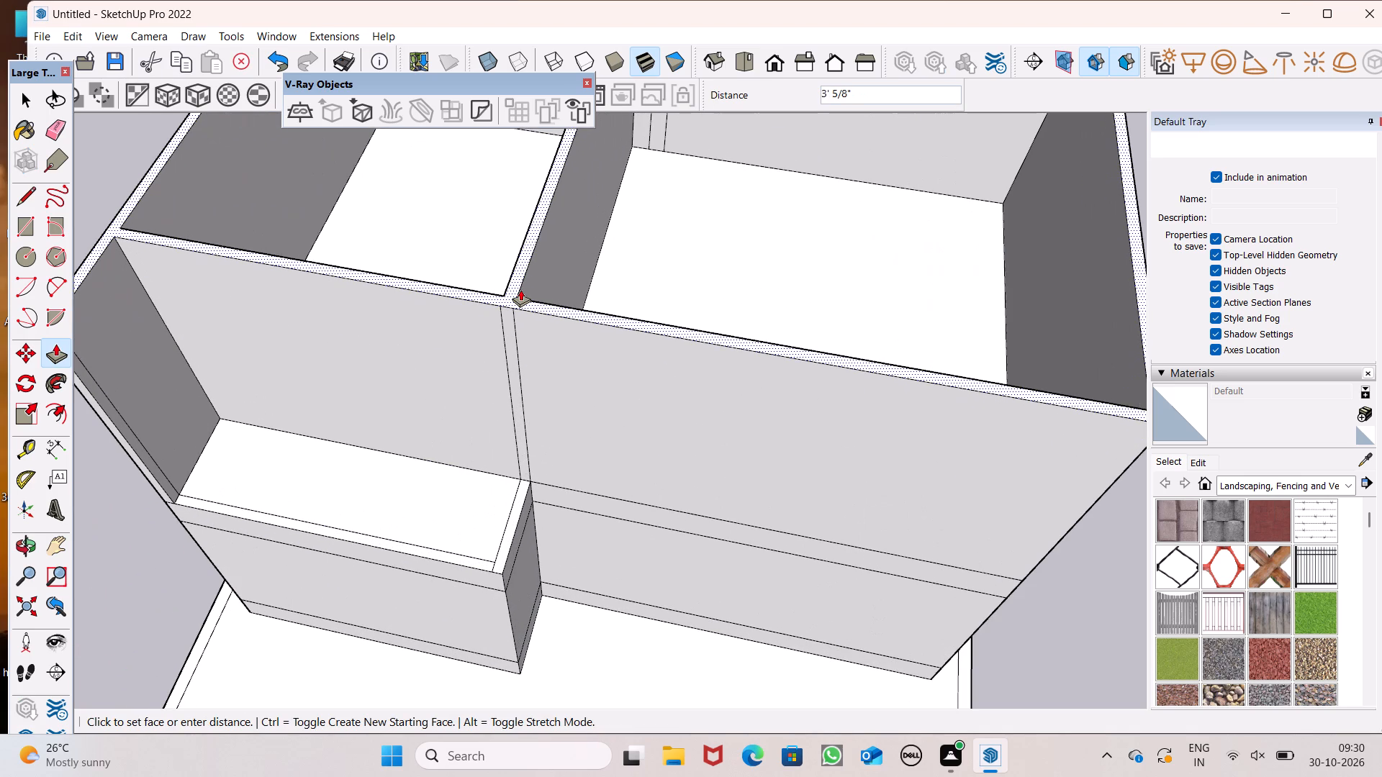
{"action": "left_click_drag", "start_coordinate": [520, 289], "coordinate": [526, 288]}
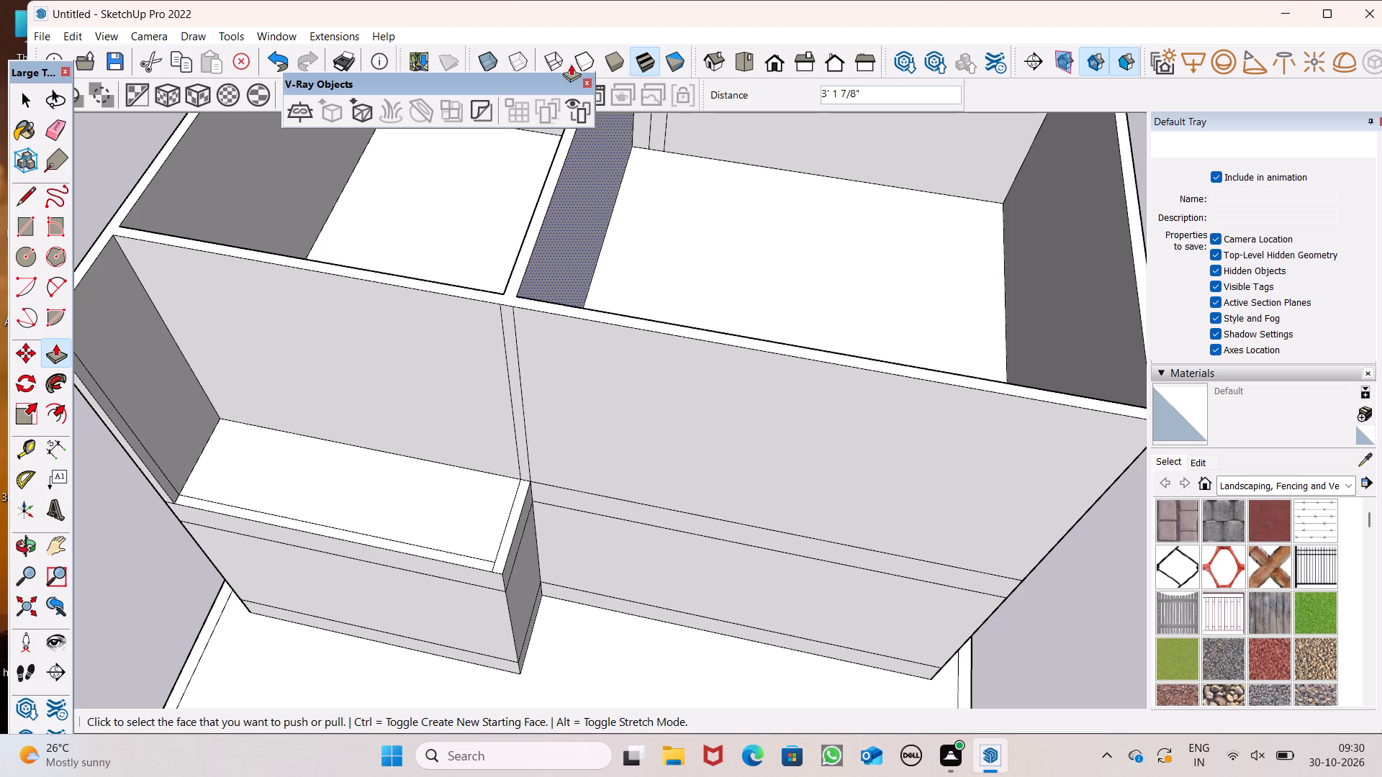
{"action": "scroll", "coordinate": [637, 290], "scroll_direction": "down", "scroll_amount": 3}
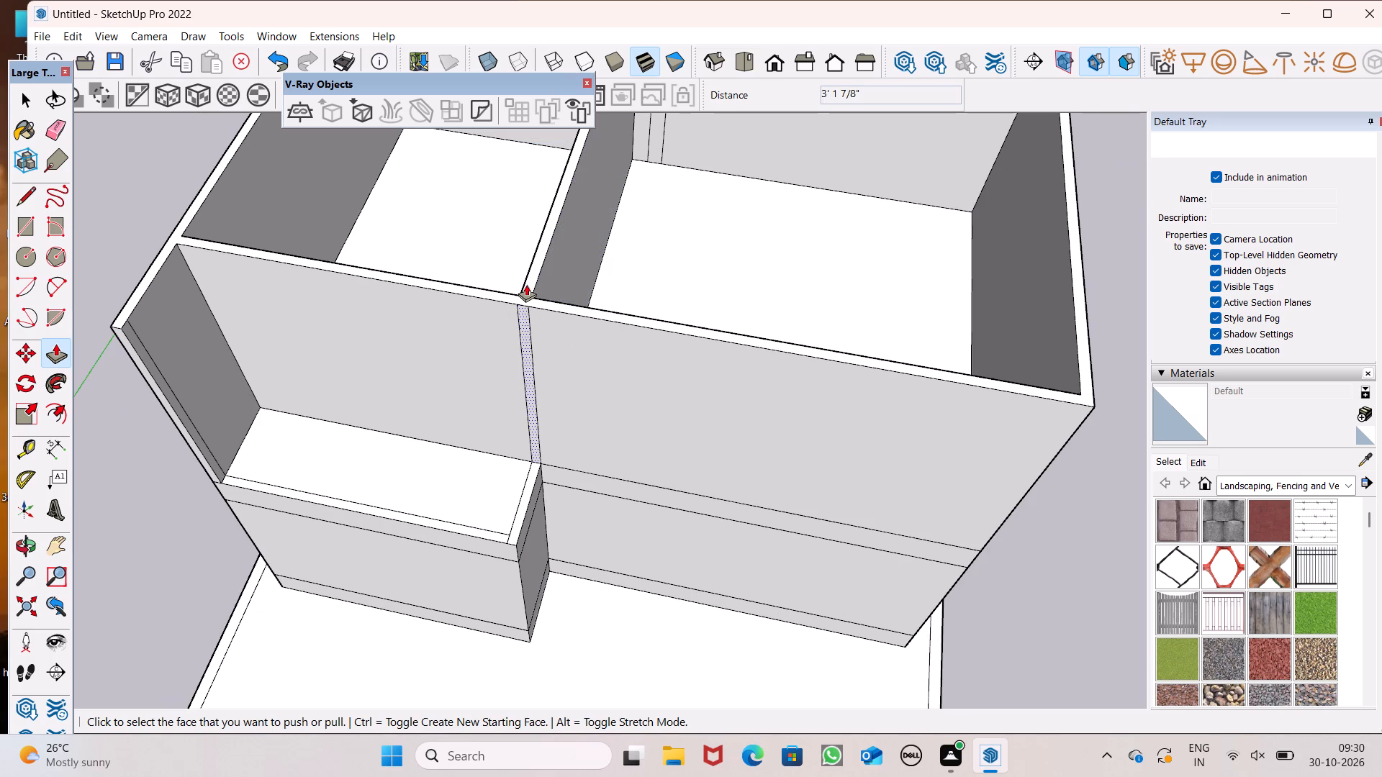
Undo the last Push/Pull on the top face of the connected upper-floor walls.
{"action": "scroll", "coordinate": [754, 335], "scroll_direction": "down", "scroll_amount": 4}
{"action": "middle_click_drag", "start_coordinate": [638, 308], "coordinate": [769, 334]}
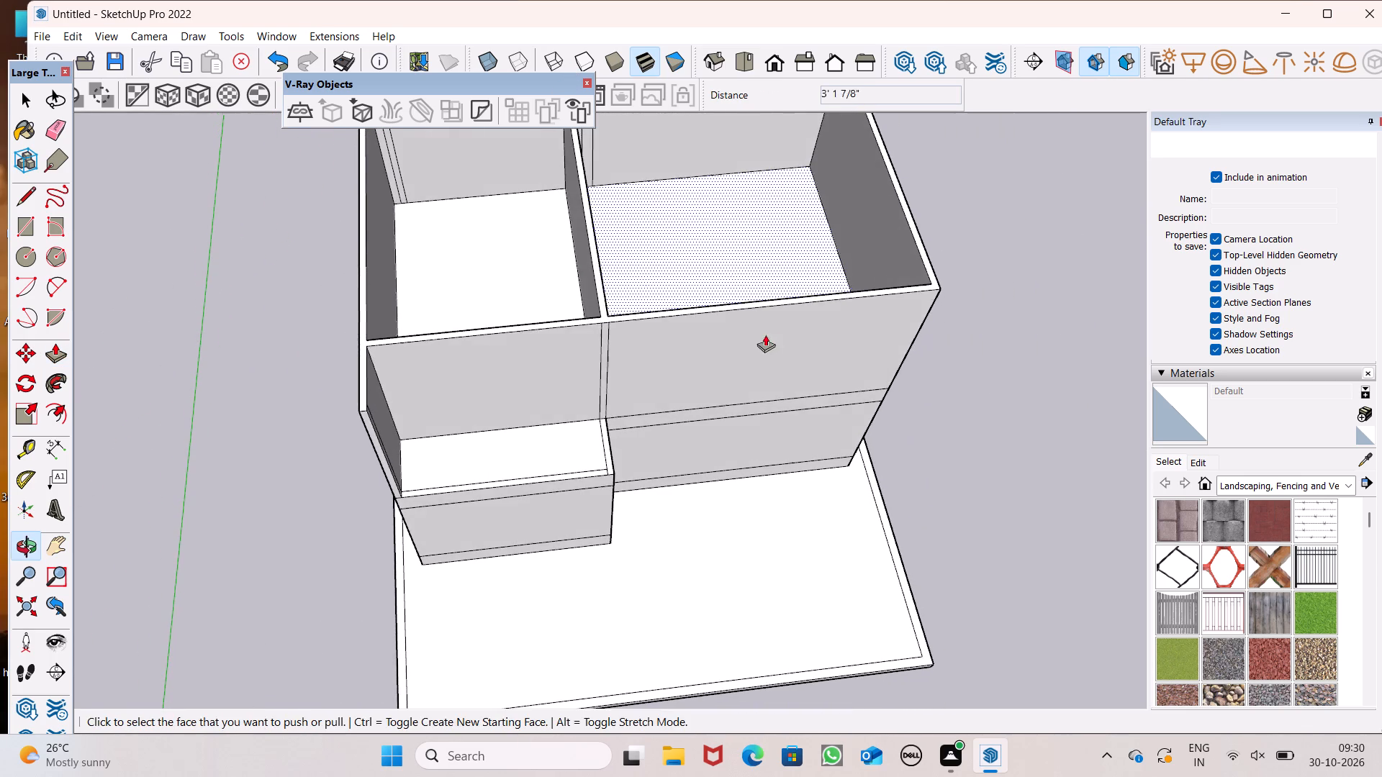
{"action": "key", "text": "ctrl+z"}
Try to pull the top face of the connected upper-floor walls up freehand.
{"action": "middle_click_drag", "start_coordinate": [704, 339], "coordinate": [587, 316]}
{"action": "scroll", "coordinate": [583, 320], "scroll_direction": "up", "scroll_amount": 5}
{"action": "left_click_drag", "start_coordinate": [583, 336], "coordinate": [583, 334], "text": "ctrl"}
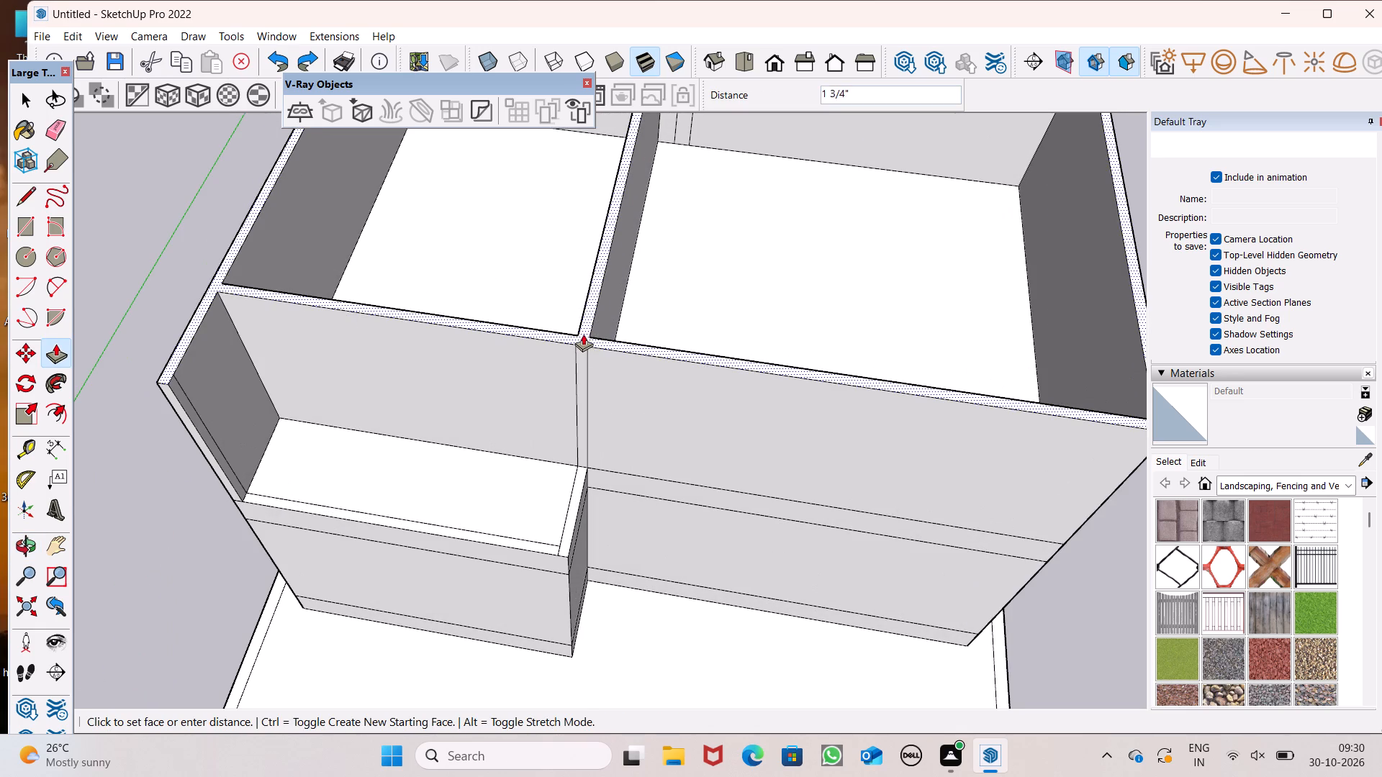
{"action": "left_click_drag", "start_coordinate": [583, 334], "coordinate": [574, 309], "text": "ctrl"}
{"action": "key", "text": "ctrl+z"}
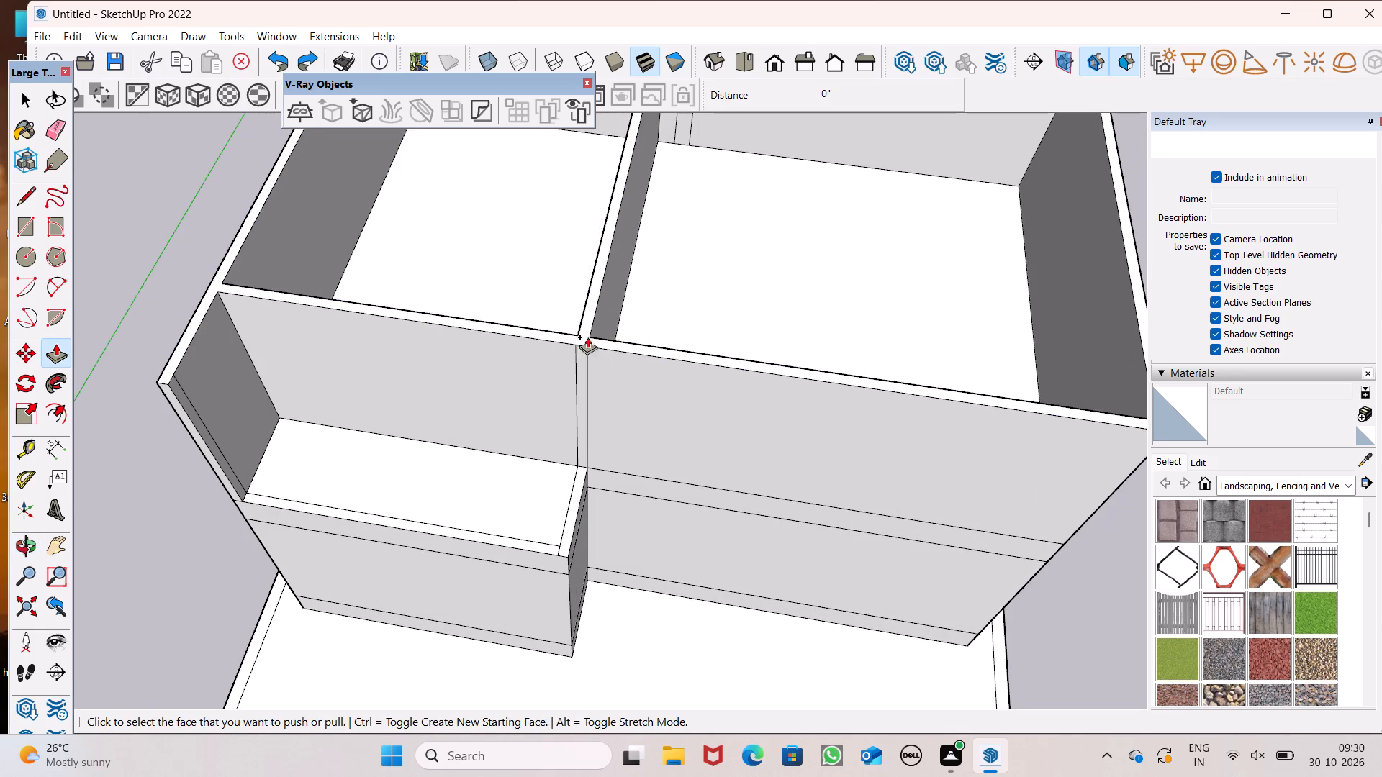
Push/Pull the top face of the connected upper-floor walls up 2' as a new section.
{"action": "middle_click_drag", "start_coordinate": [600, 347], "coordinate": [608, 309]}
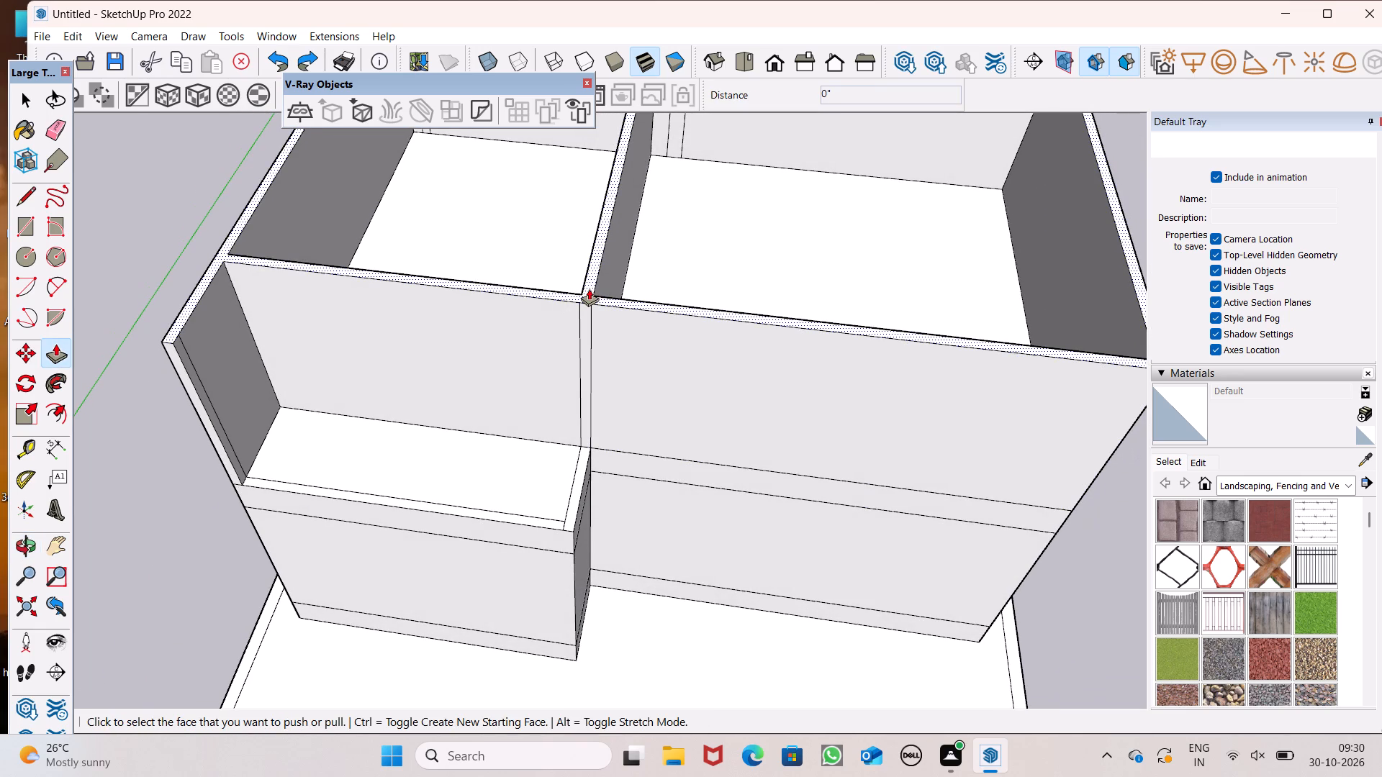
{"action": "left_click_drag", "start_coordinate": [589, 288], "coordinate": [589, 236]}
{"action": "type", "text": "2'"}
{"action": "left_click_drag", "start_coordinate": [589, 236], "coordinate": [589, 235]}
{"action": "key", "text": "Return"}
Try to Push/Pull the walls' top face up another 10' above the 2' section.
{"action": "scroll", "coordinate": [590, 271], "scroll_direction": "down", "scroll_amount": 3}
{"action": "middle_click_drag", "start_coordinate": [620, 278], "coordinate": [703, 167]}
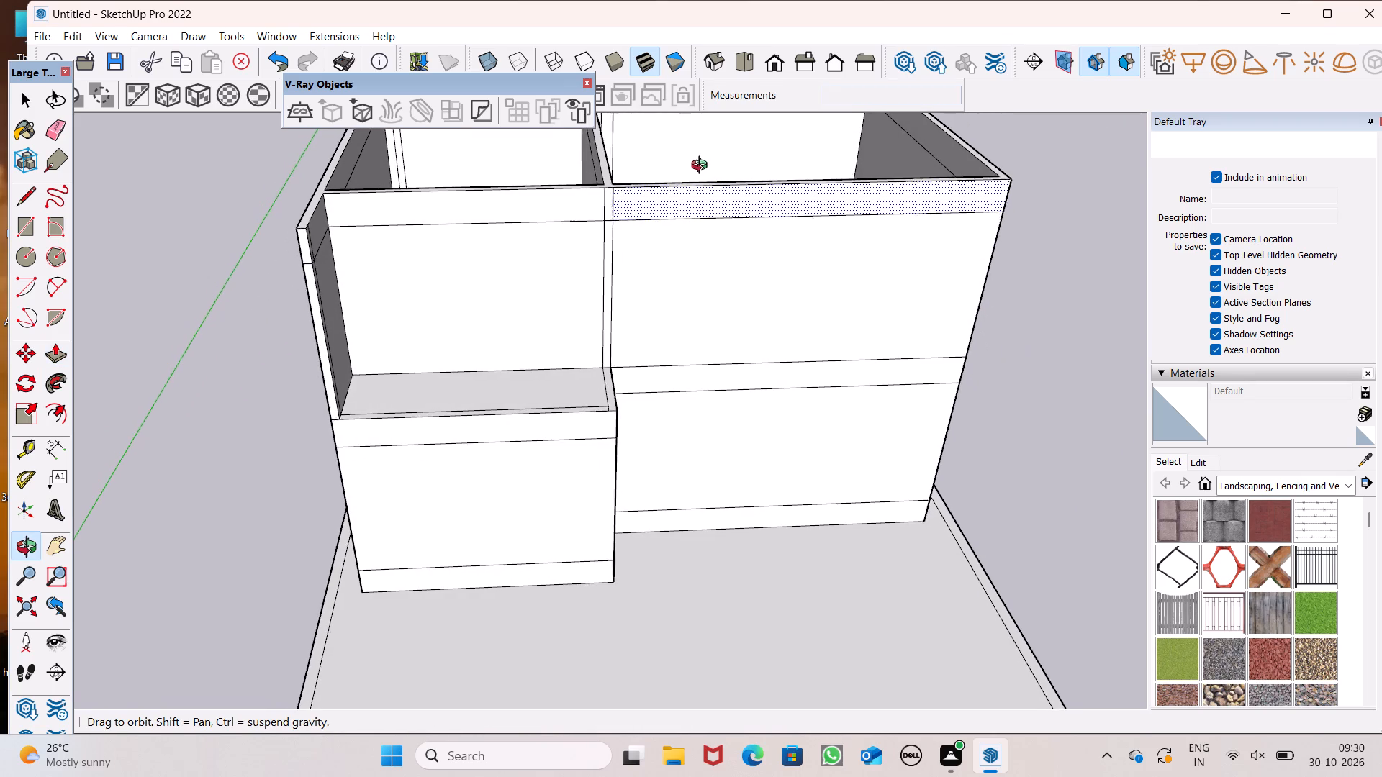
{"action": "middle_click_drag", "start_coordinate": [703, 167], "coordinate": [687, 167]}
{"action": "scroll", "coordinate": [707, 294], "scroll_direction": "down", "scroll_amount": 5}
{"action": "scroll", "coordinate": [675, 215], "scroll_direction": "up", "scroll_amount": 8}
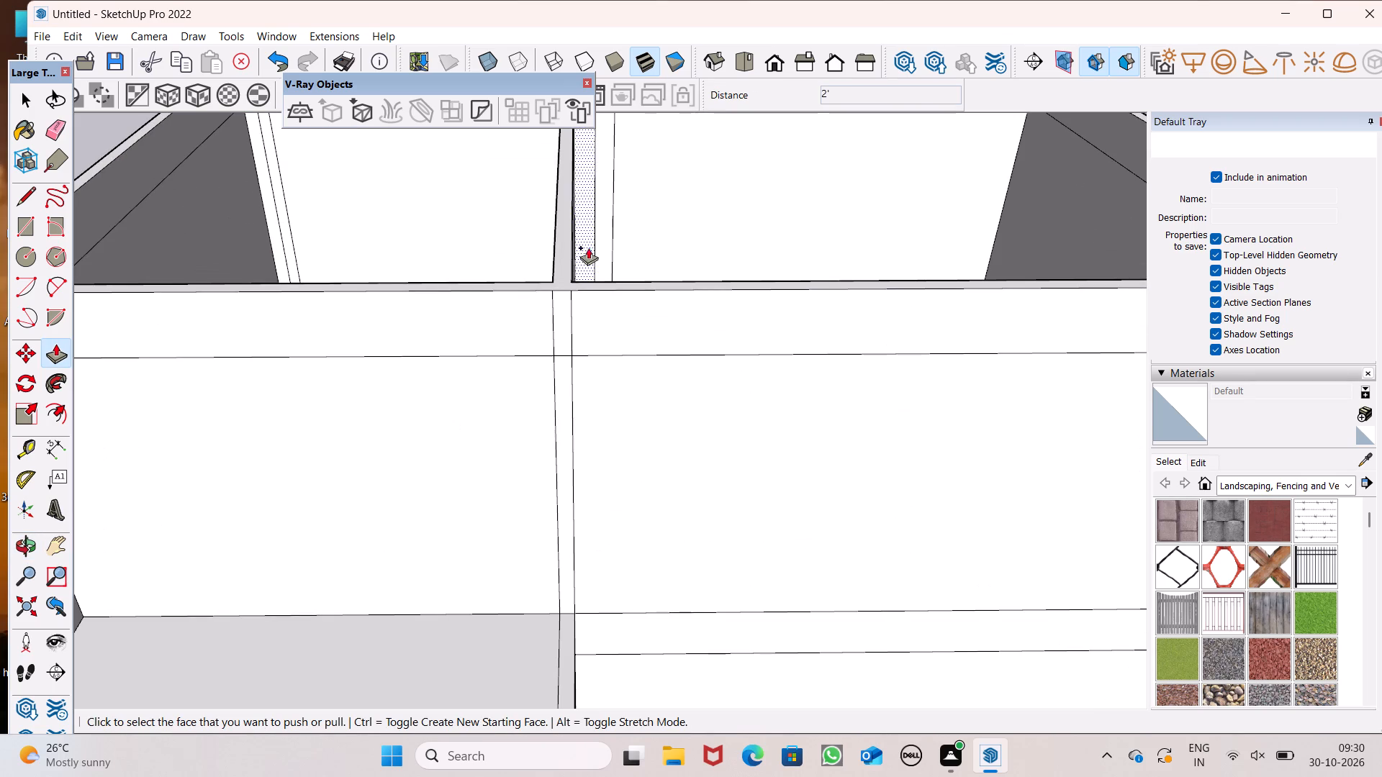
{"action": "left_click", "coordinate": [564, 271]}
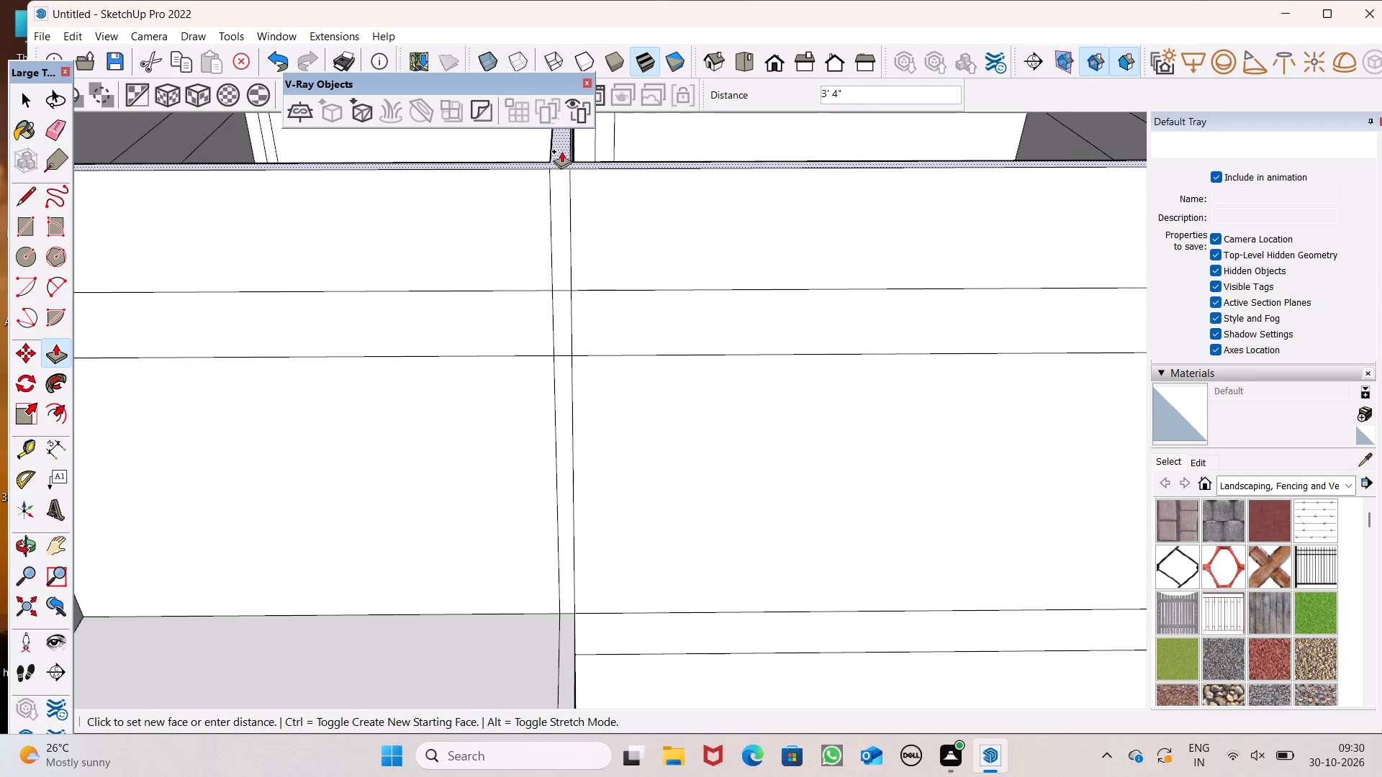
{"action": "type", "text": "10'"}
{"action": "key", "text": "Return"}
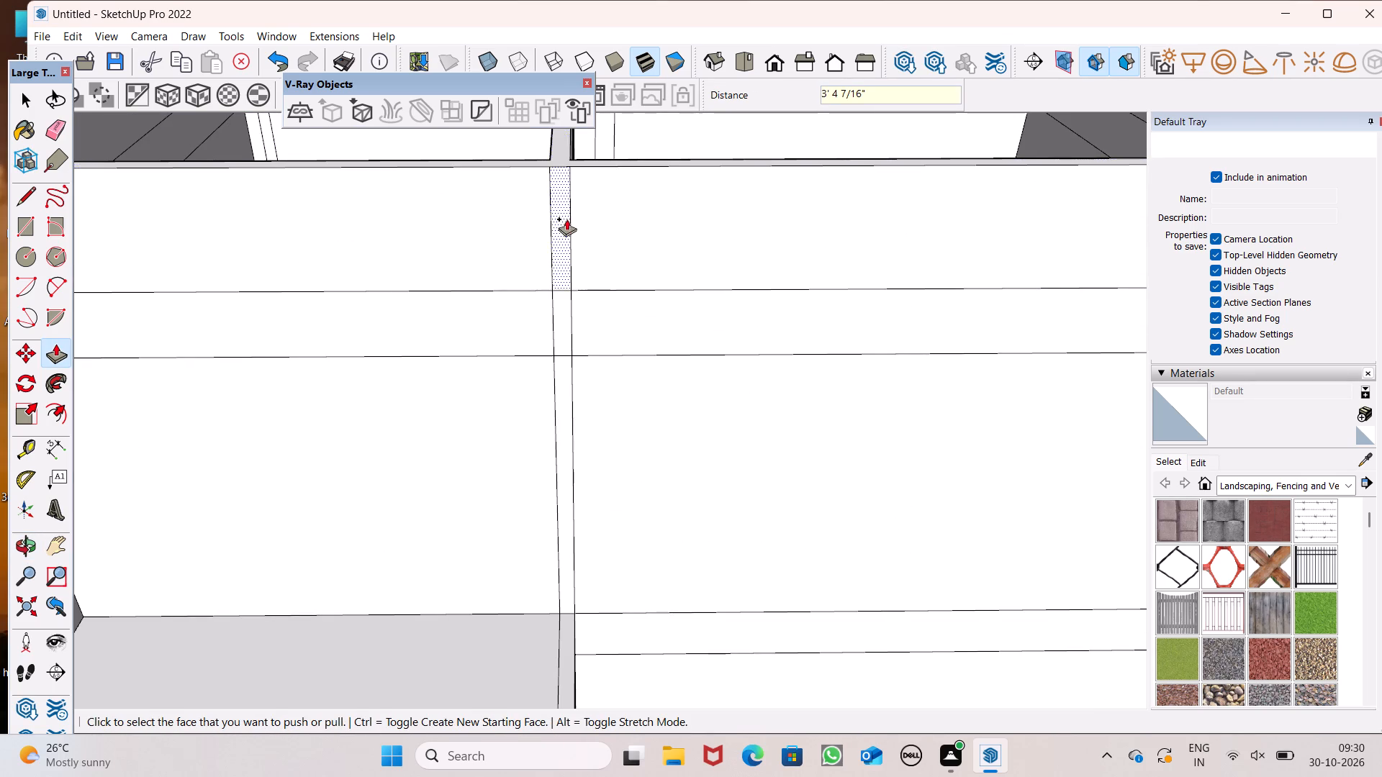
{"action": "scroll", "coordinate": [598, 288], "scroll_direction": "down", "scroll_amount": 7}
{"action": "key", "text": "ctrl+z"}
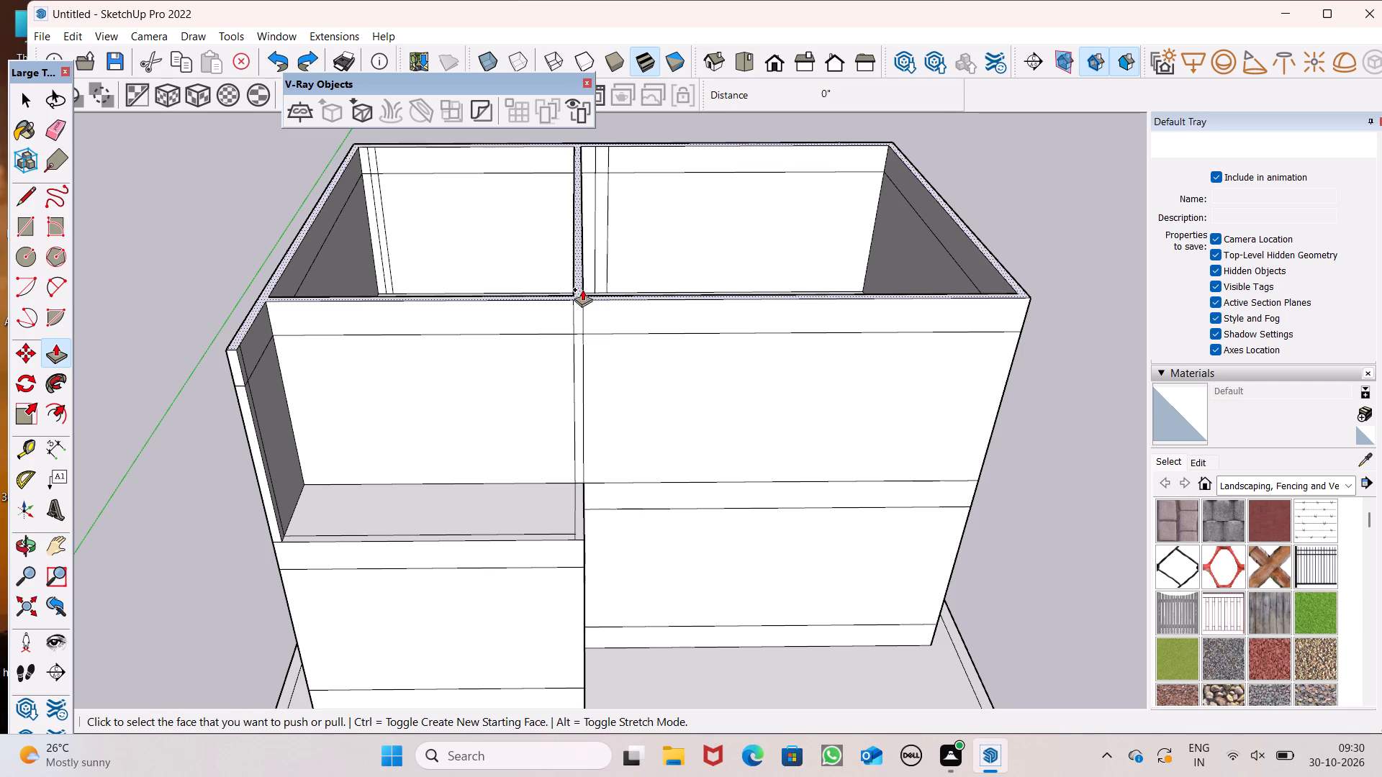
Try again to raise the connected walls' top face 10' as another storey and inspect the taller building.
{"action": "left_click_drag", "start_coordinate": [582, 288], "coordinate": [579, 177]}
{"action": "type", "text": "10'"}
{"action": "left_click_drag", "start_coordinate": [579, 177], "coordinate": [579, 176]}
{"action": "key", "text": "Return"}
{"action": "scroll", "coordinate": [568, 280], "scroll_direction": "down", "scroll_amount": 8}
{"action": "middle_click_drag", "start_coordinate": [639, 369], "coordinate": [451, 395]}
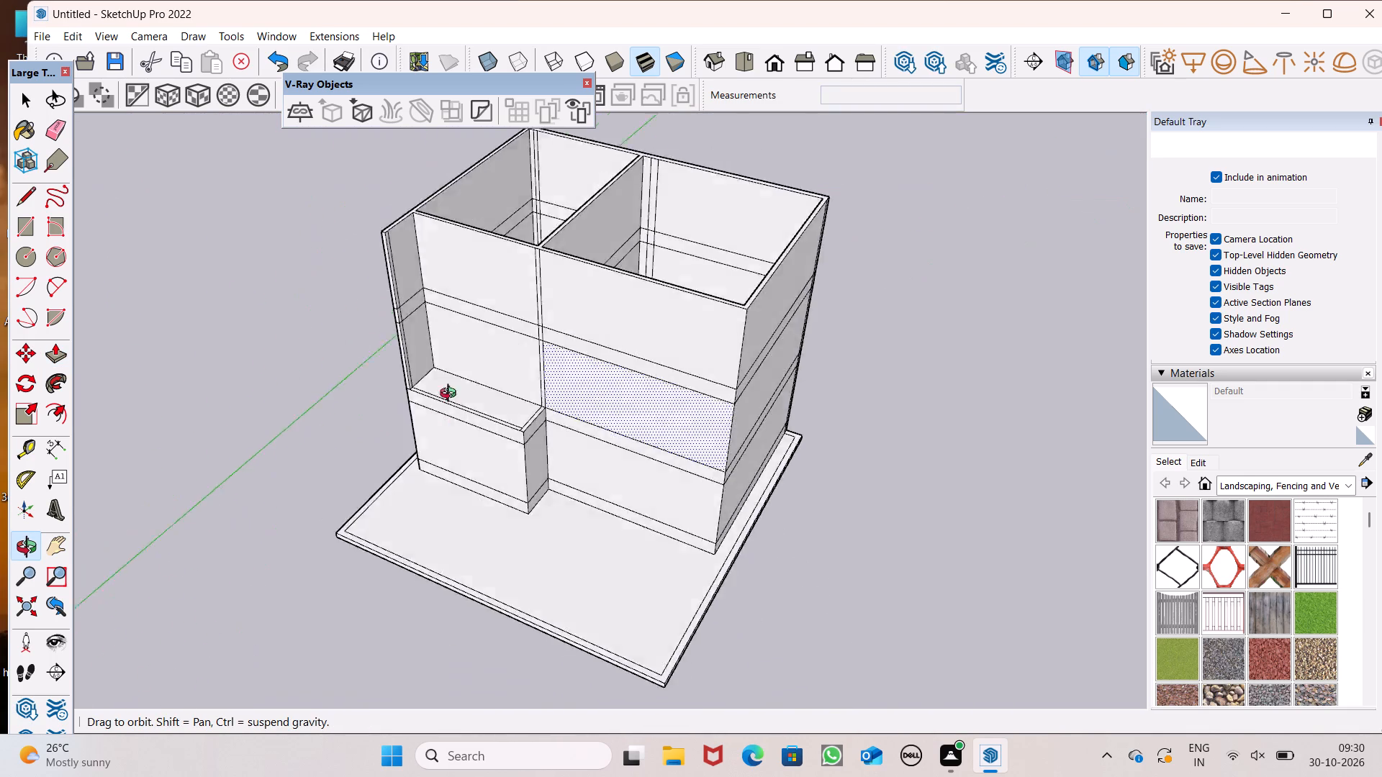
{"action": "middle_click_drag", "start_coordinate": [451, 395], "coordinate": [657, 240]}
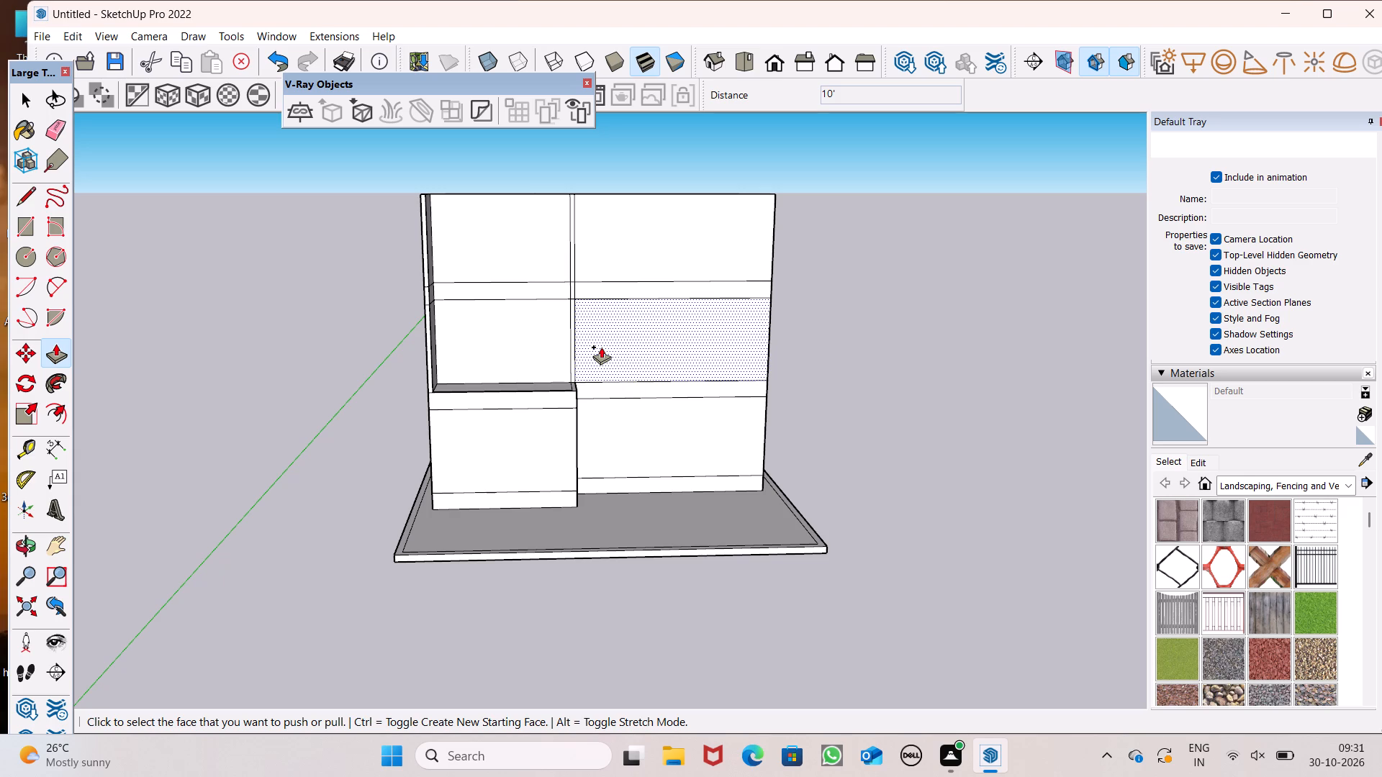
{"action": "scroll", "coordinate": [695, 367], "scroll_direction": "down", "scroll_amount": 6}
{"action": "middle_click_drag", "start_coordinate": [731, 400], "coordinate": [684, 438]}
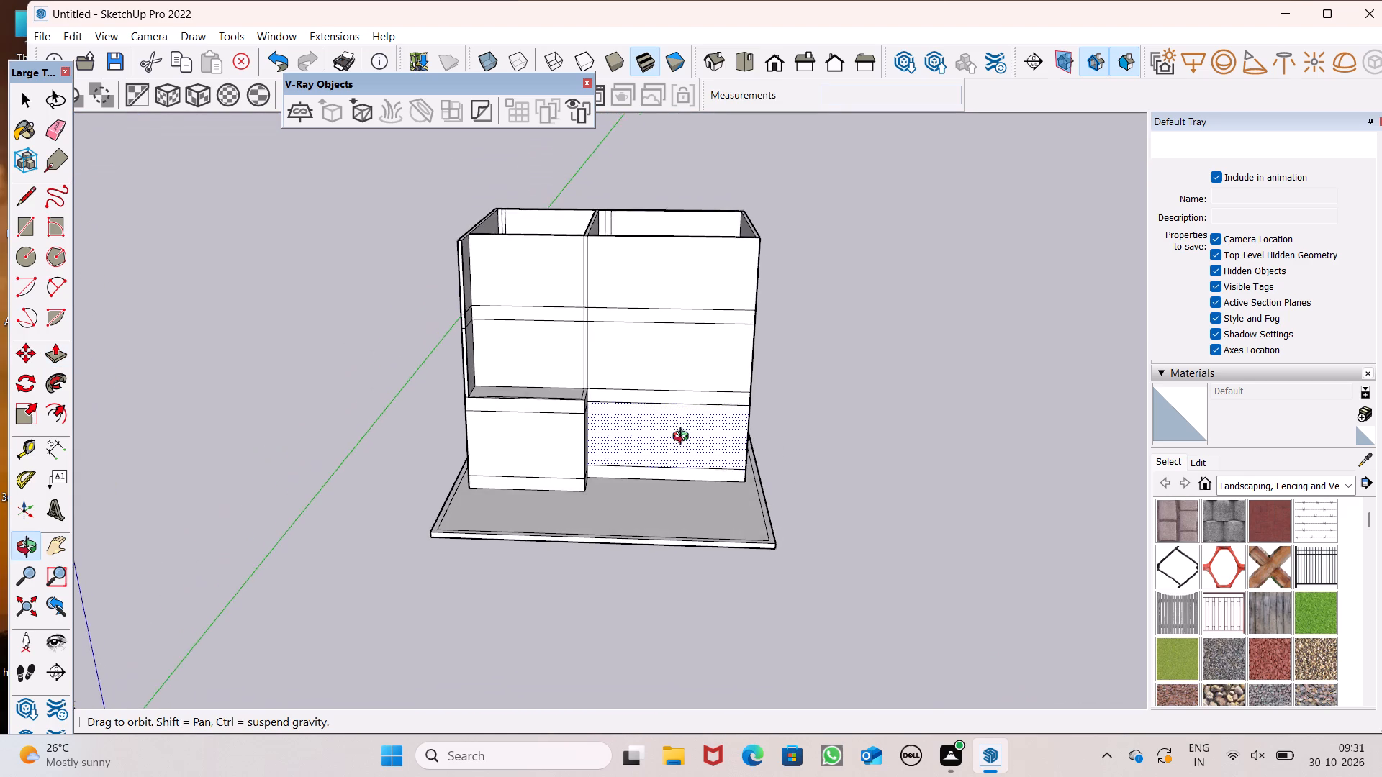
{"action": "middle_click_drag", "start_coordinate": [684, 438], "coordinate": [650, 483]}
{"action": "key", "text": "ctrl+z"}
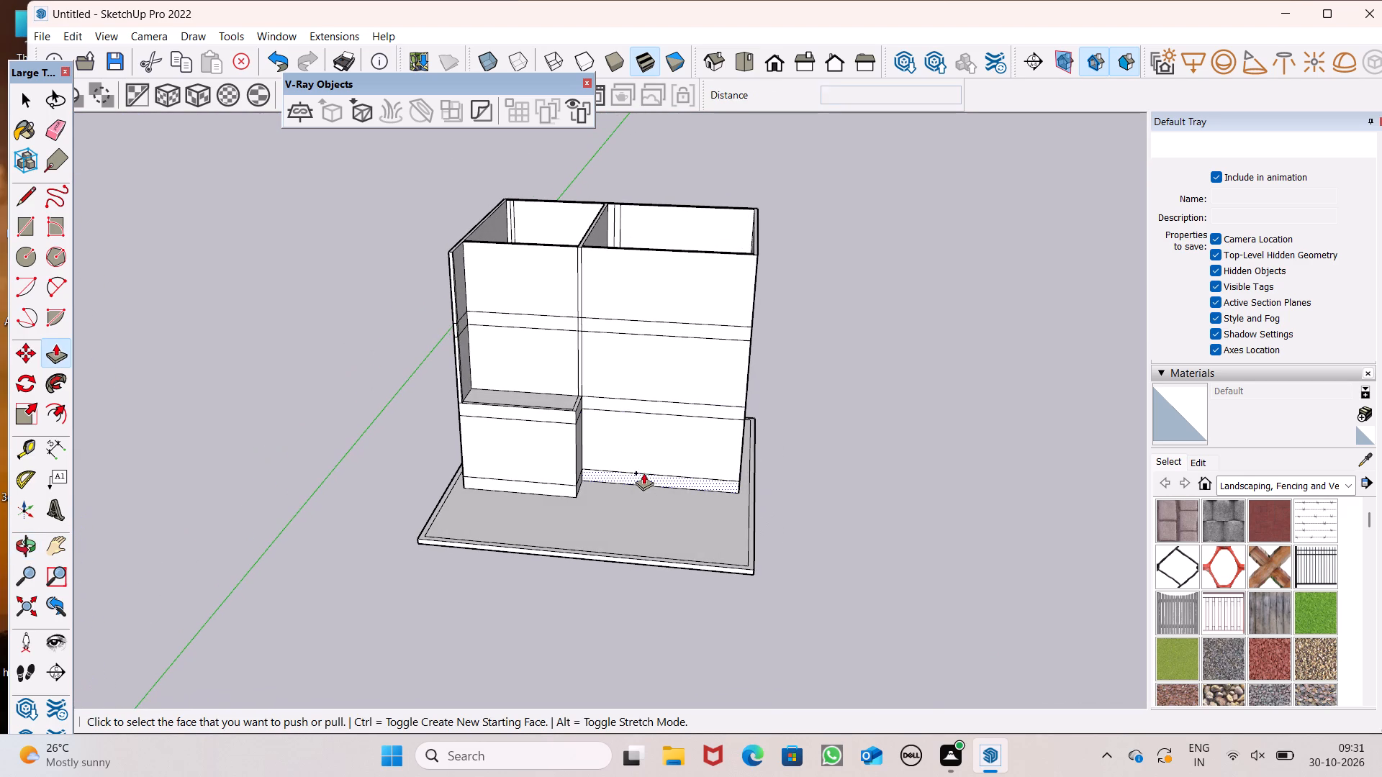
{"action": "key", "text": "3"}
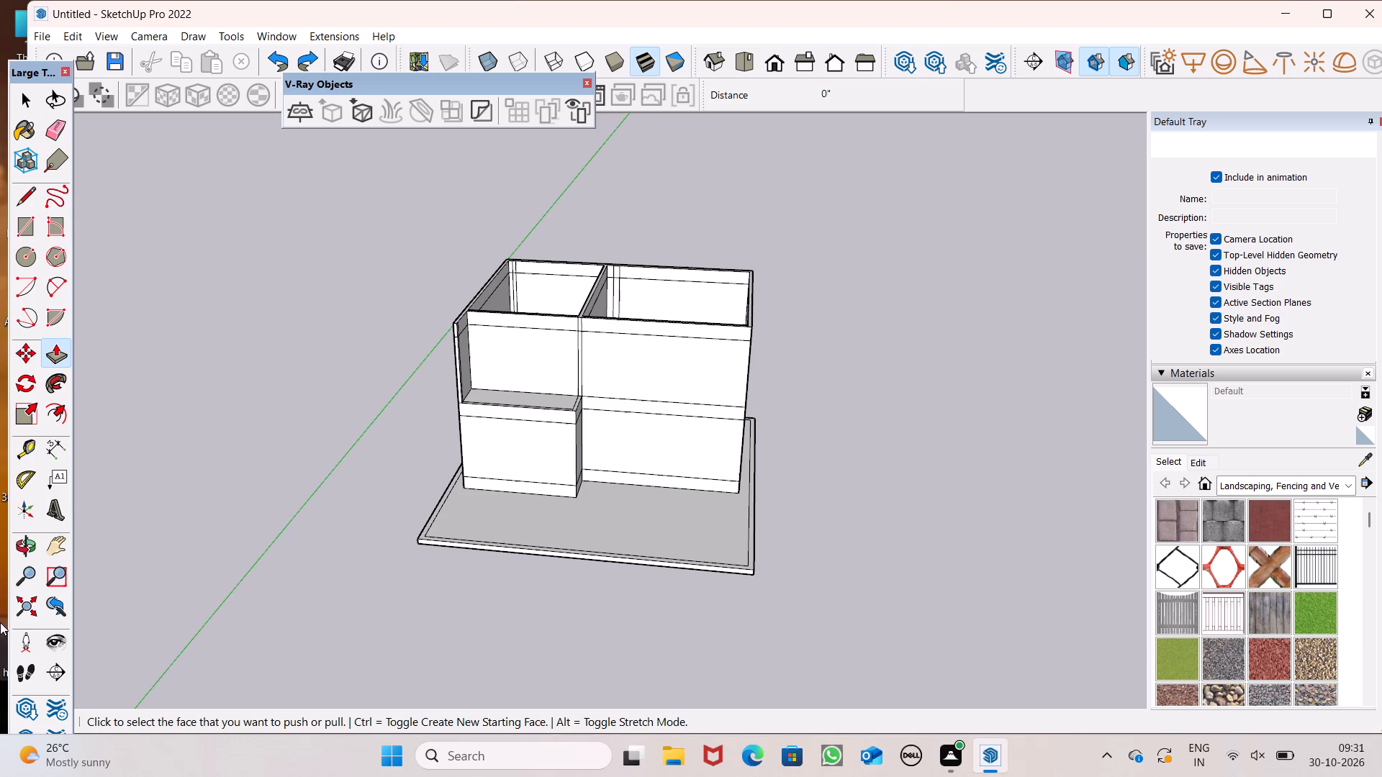
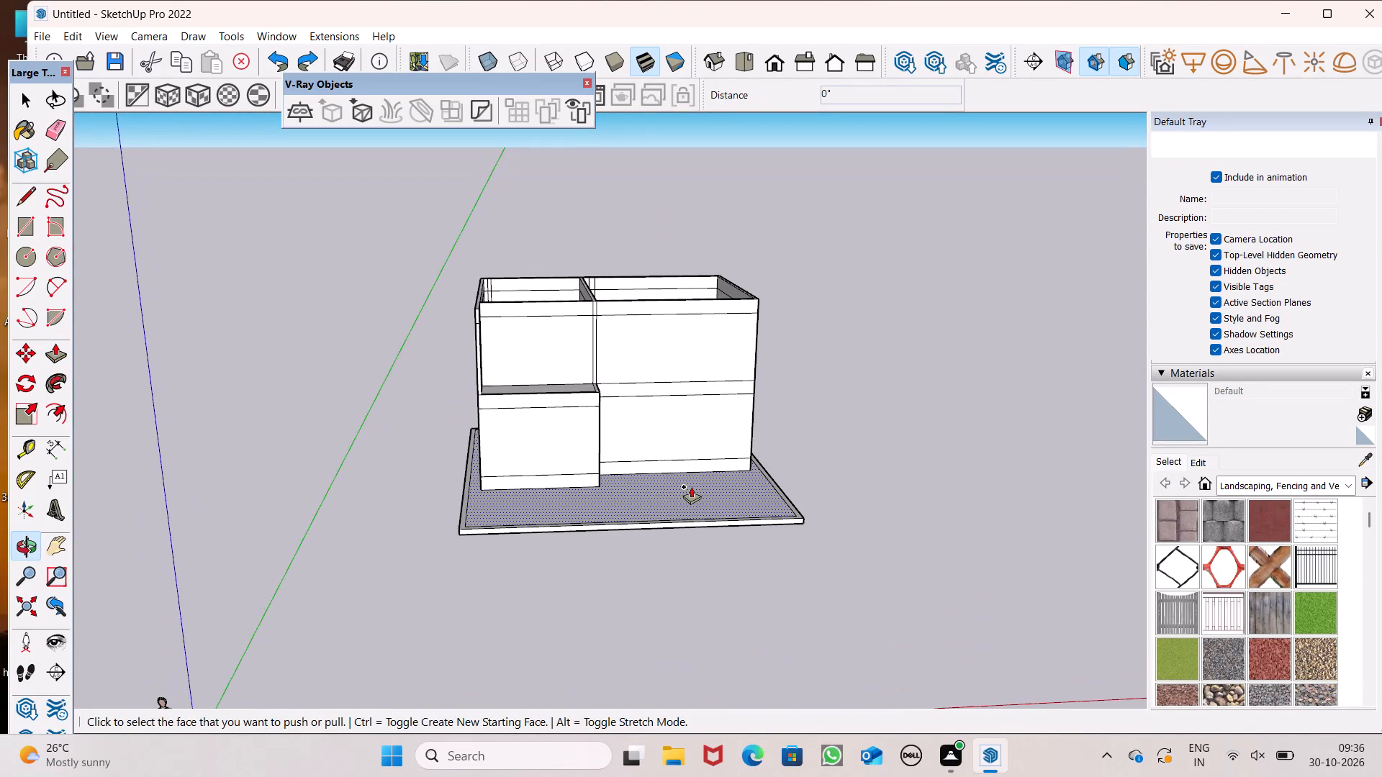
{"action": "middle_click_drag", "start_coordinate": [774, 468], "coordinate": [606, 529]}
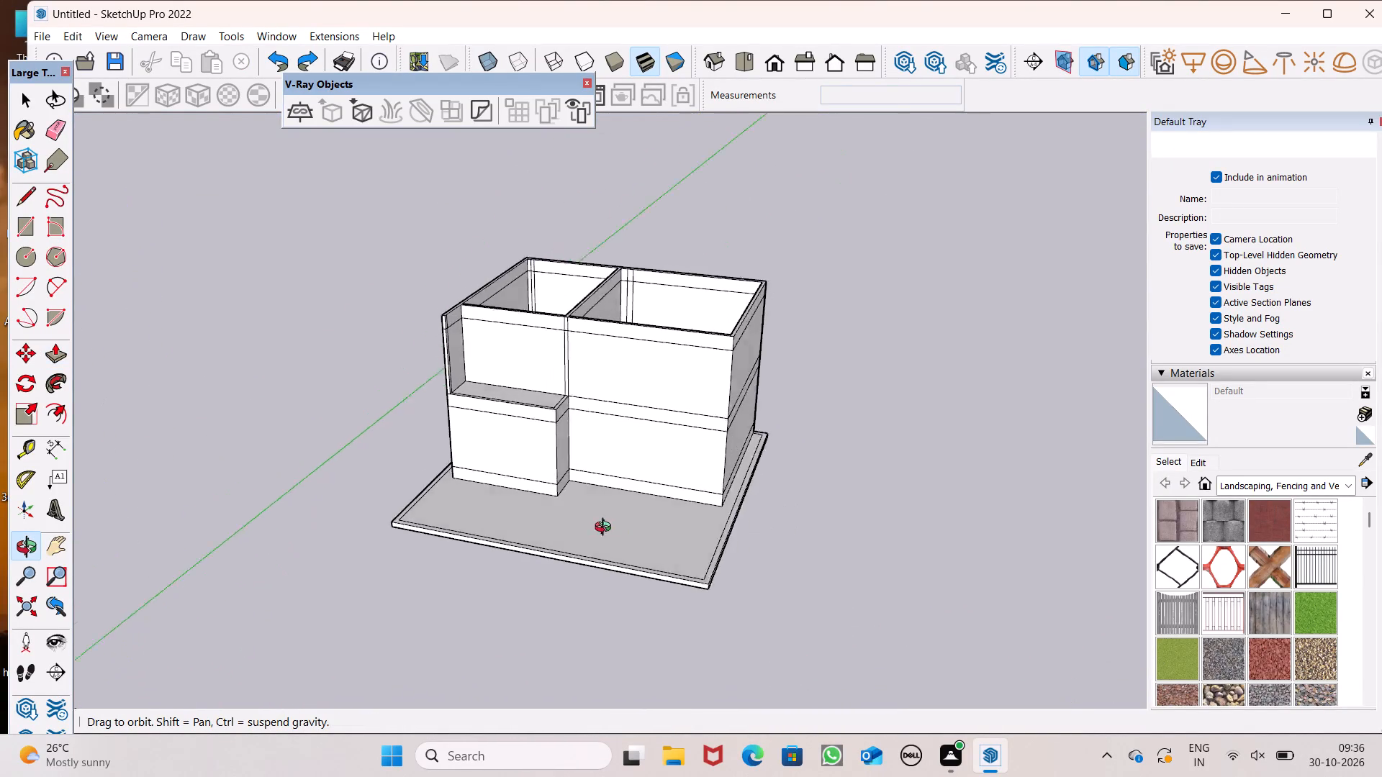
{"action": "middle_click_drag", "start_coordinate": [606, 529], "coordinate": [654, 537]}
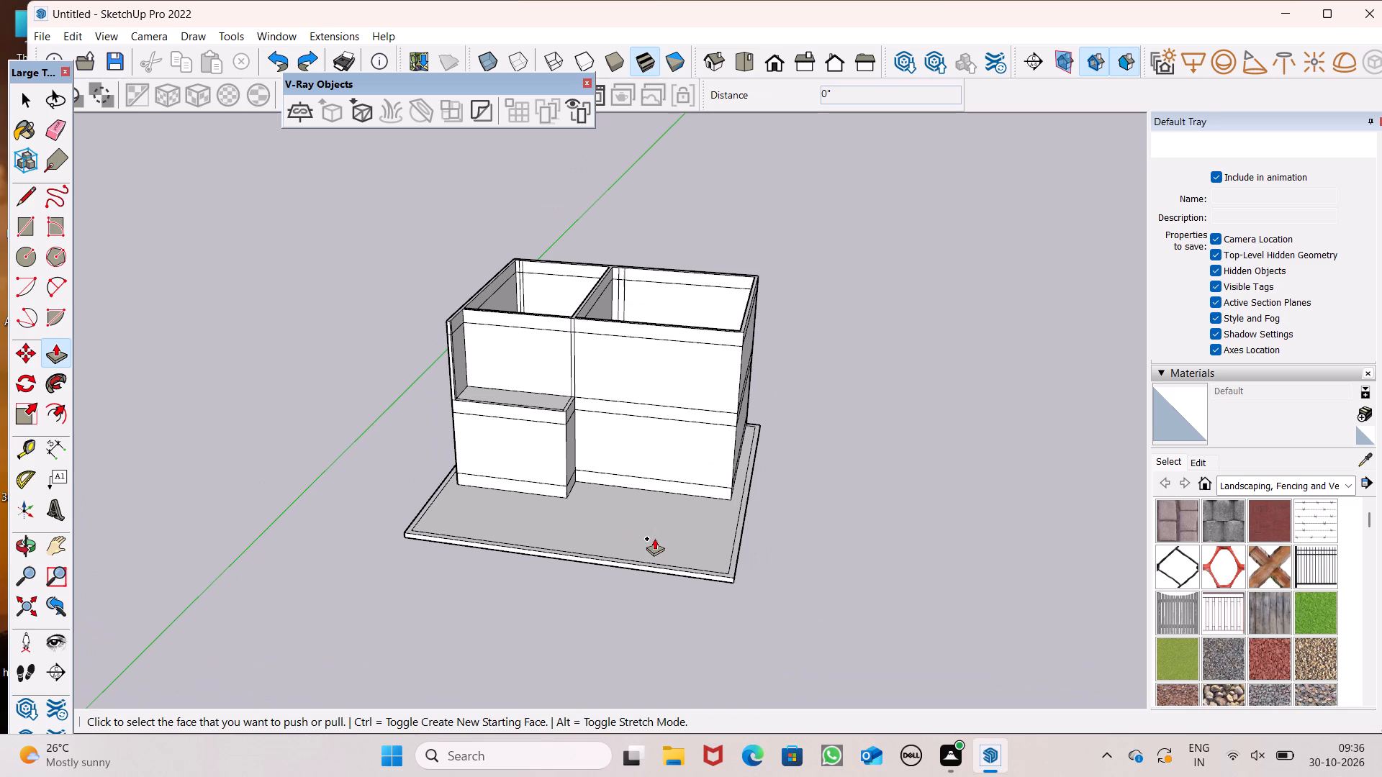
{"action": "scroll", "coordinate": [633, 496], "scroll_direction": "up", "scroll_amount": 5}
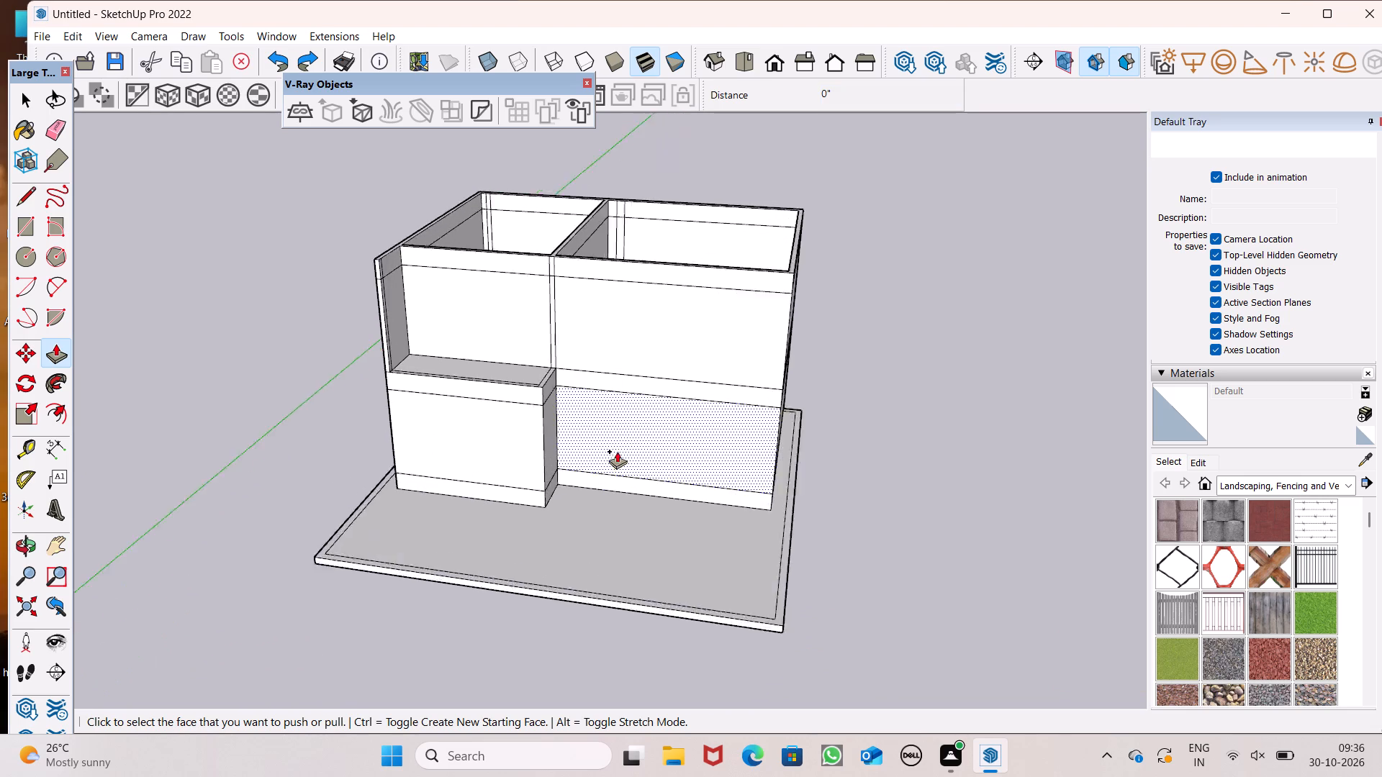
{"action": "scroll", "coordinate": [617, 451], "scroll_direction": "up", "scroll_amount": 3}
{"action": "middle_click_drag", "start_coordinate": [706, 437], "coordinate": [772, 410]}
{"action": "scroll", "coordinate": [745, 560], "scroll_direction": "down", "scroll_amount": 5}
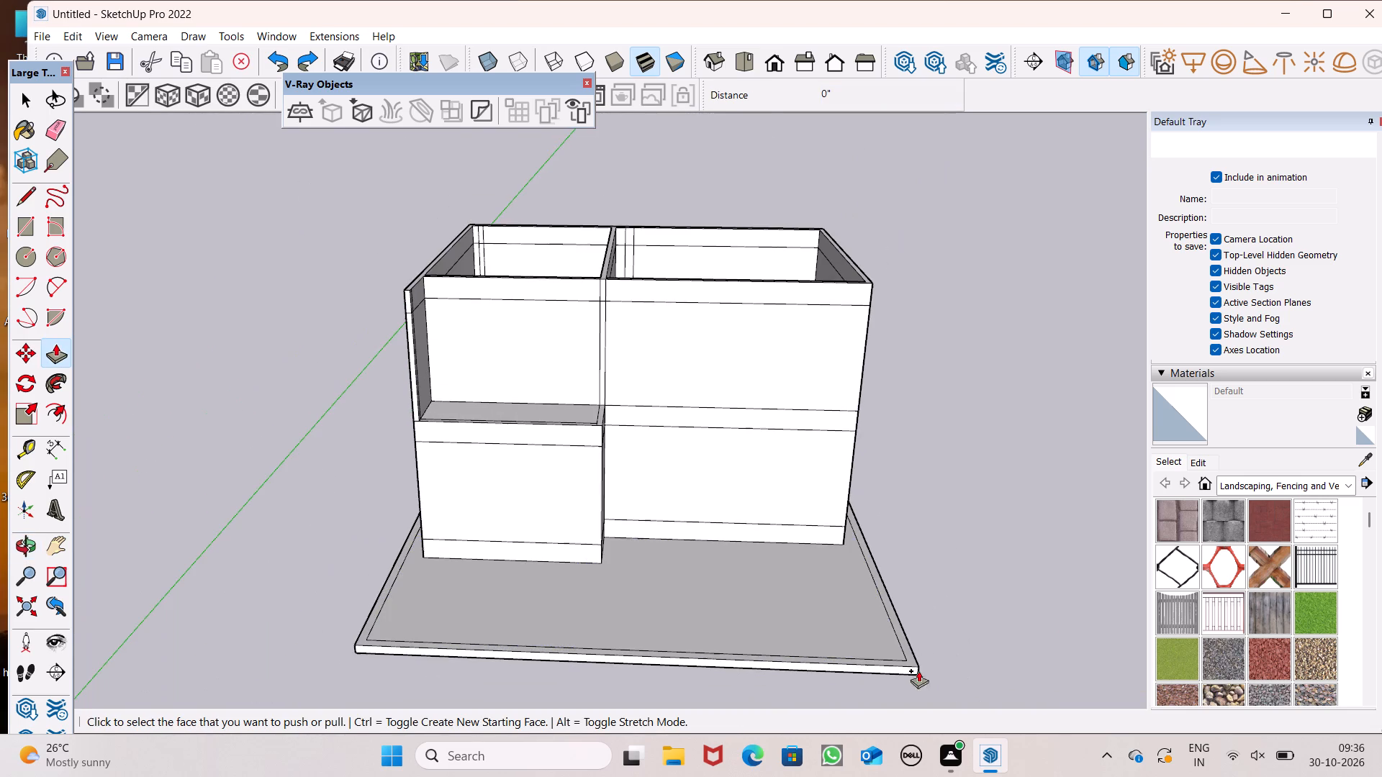
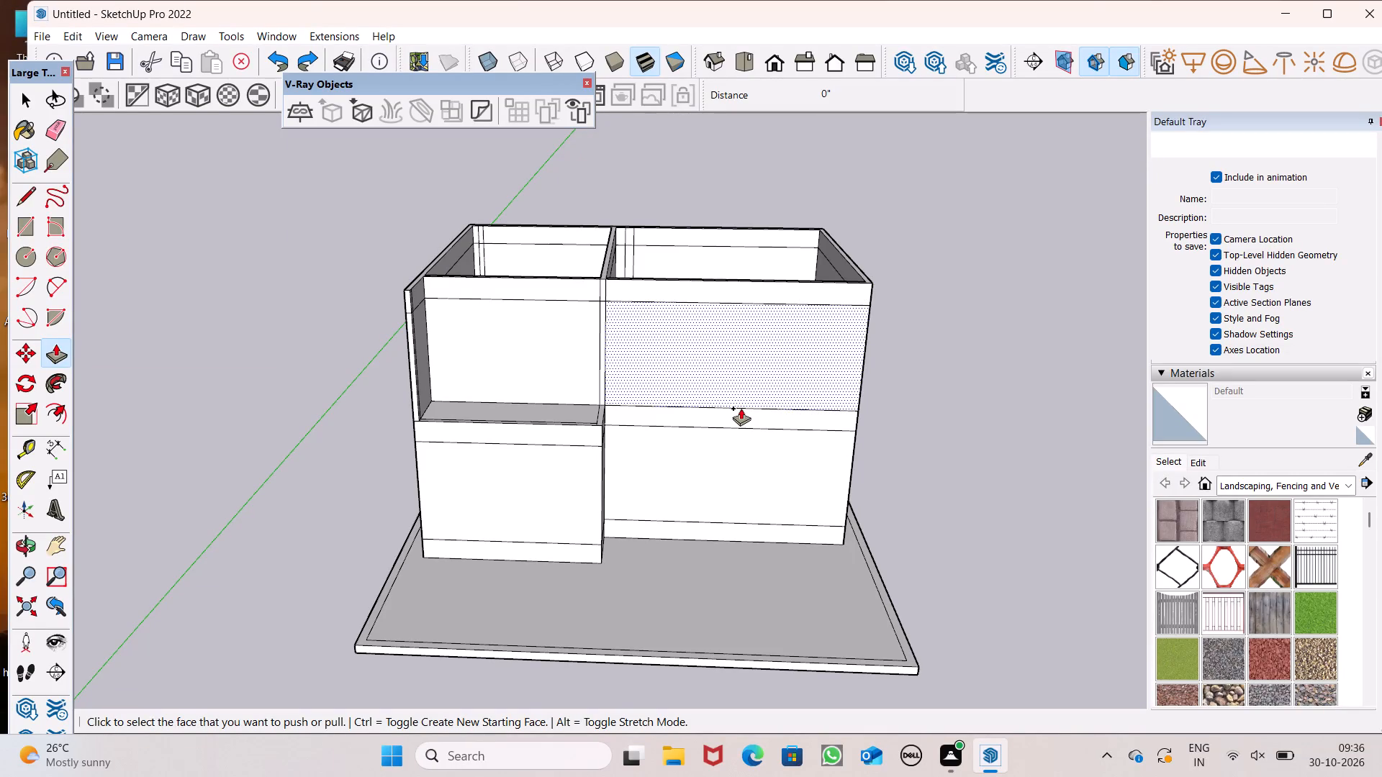
Undo the last operations on the upper-storey walls, back to the single-storey block with its flat wall outlines on top.
{"action": "key", "text": "ctrl+z"}
{"action": "key", "text": "ctrl+z"}
{"action": "key", "text": "space"}
Place a guide line across the larger room's top face, parallel to the dividing wall and about 9' 9" from it.
{"action": "scroll", "coordinate": [531, 370], "scroll_direction": "down", "scroll_amount": 3}
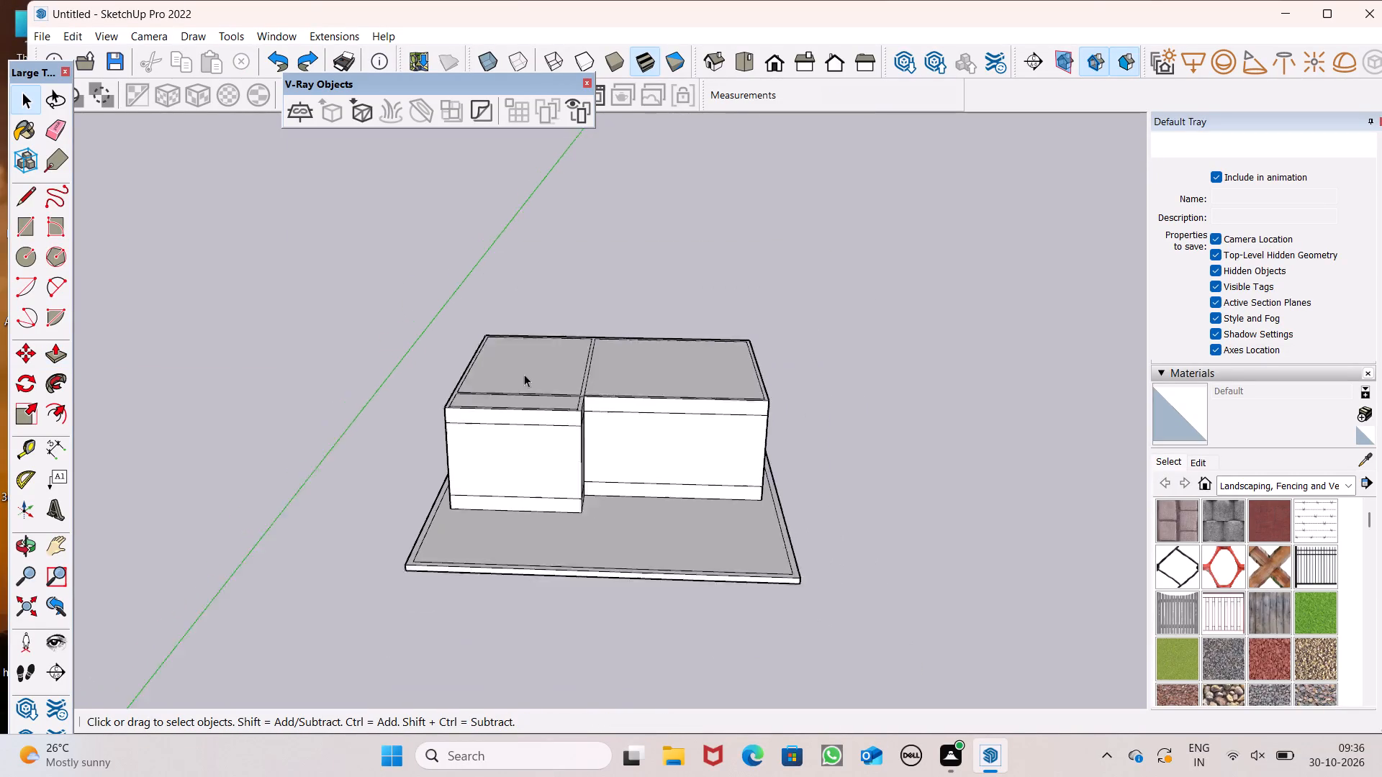
{"action": "scroll", "coordinate": [524, 374], "scroll_direction": "down", "scroll_amount": 2}
{"action": "middle_click_drag", "start_coordinate": [861, 381], "coordinate": [840, 612]}
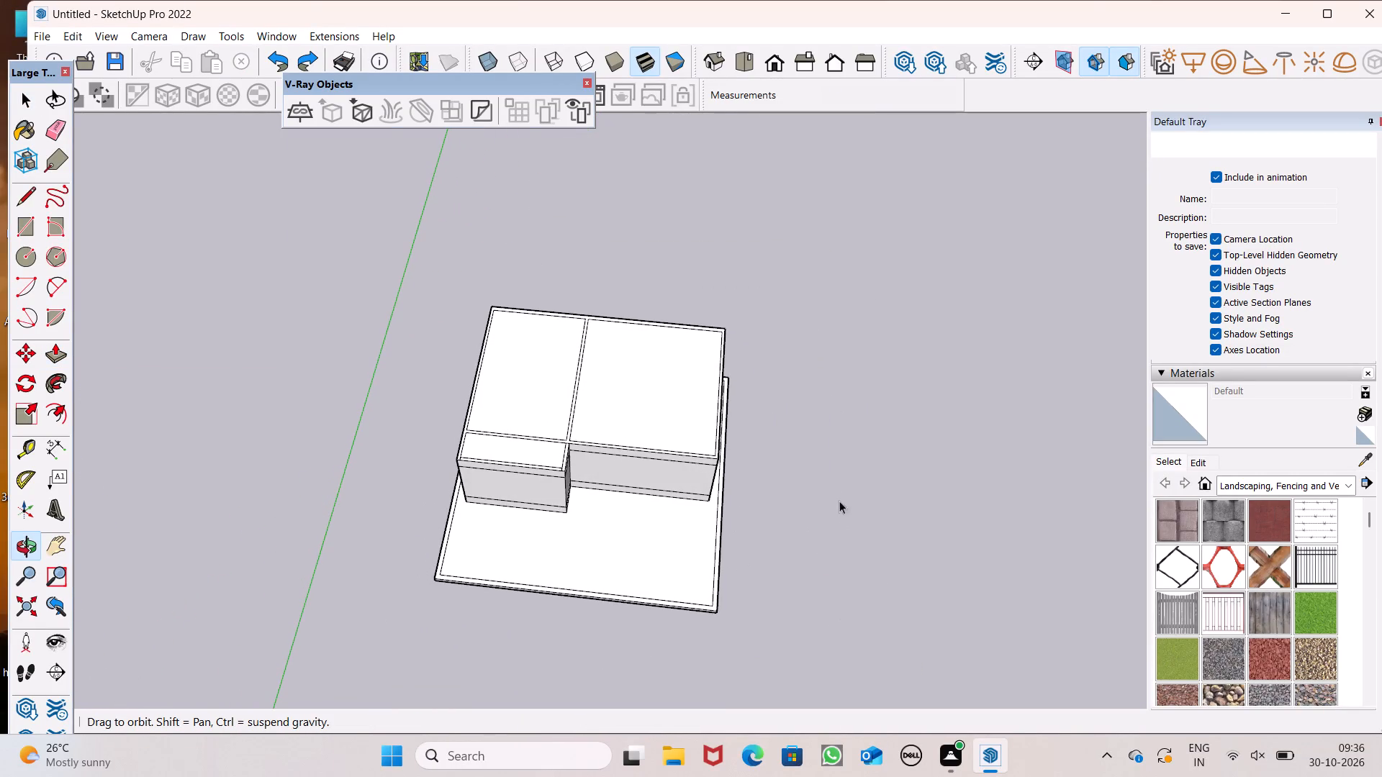
{"action": "scroll", "coordinate": [834, 477], "scroll_direction": "up", "scroll_amount": 6}
{"action": "middle_click_drag", "start_coordinate": [754, 394], "coordinate": [768, 385]}
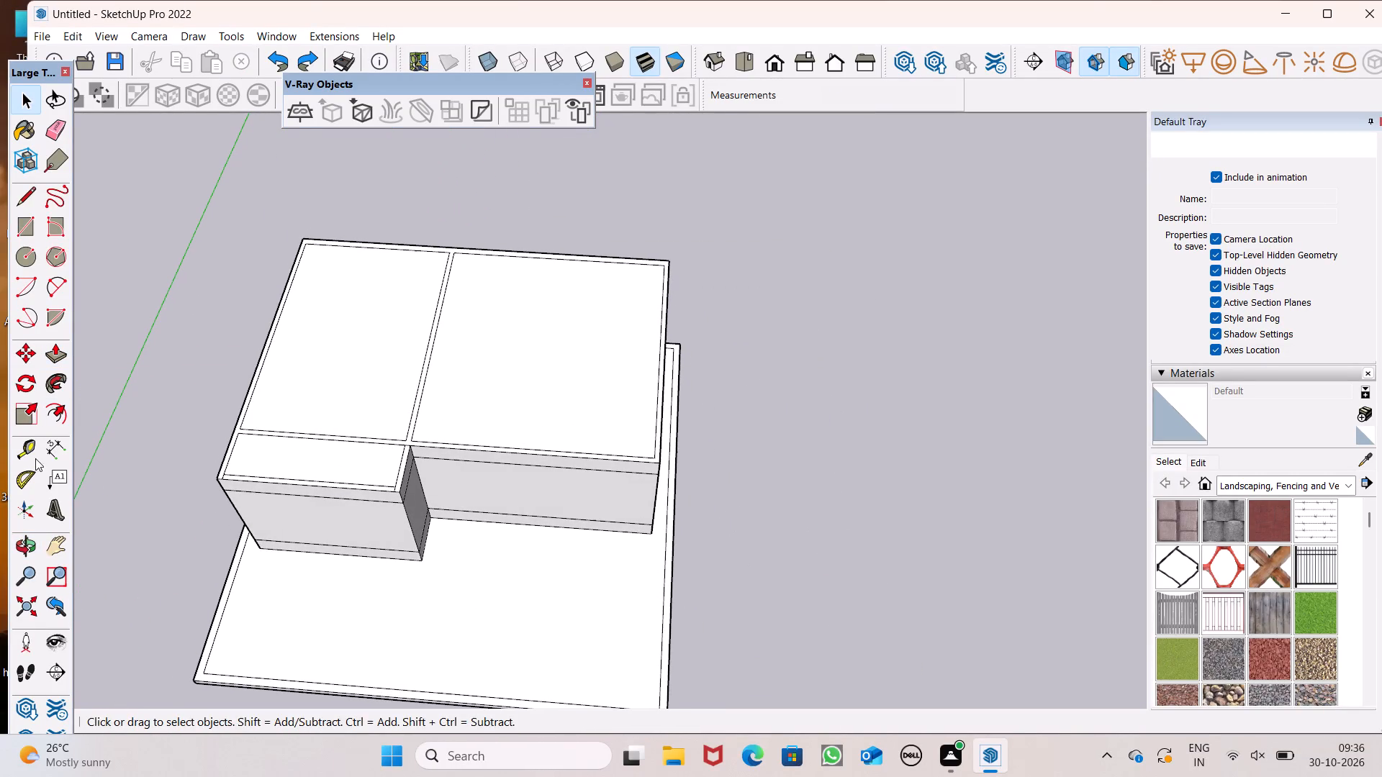
{"action": "left_click", "coordinate": [19, 449]}
{"action": "scroll", "coordinate": [237, 376], "scroll_direction": "up", "scroll_amount": 5}
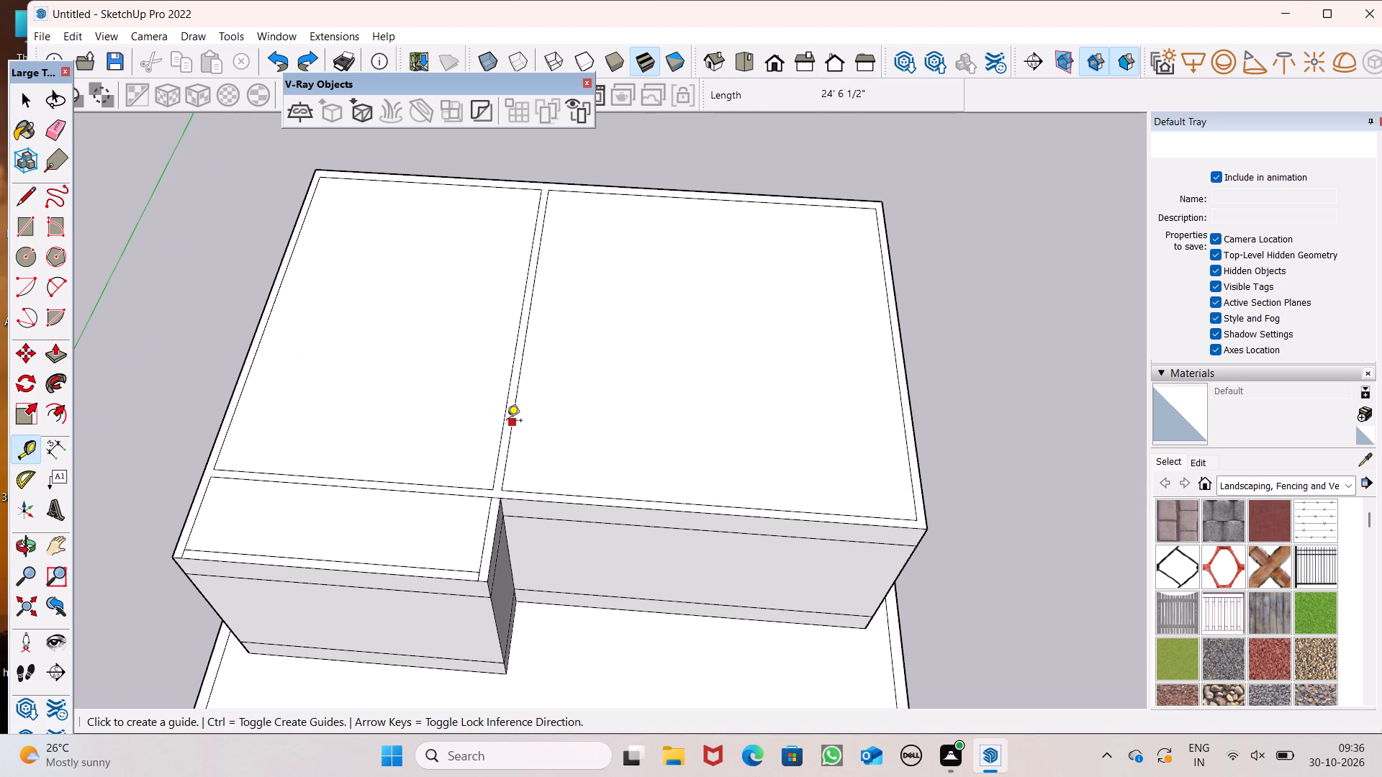
{"action": "left_click", "coordinate": [508, 422]}
{"action": "middle_click_drag", "start_coordinate": [715, 445], "coordinate": [705, 434]}
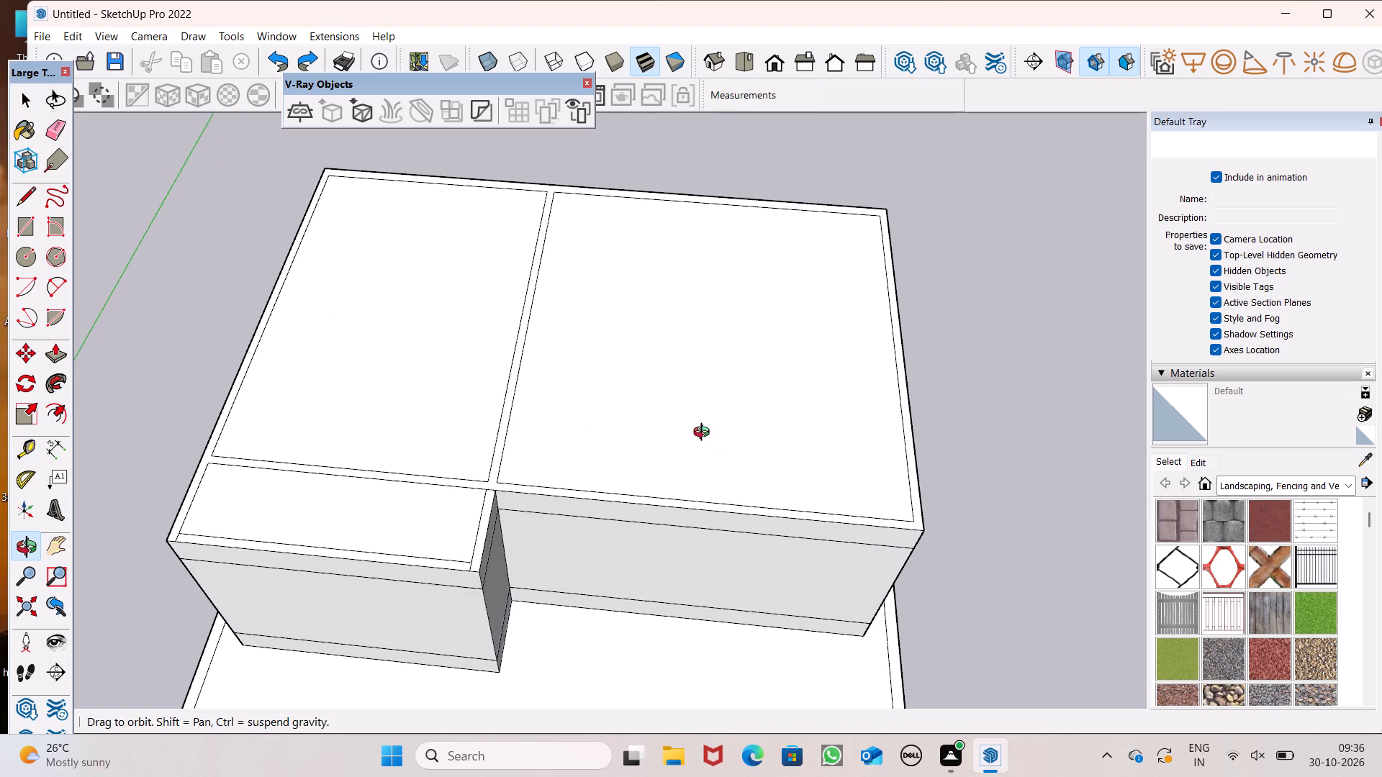
{"action": "middle_click_drag", "start_coordinate": [705, 434], "coordinate": [705, 433]}
{"action": "middle_click_drag", "start_coordinate": [713, 458], "coordinate": [715, 458]}
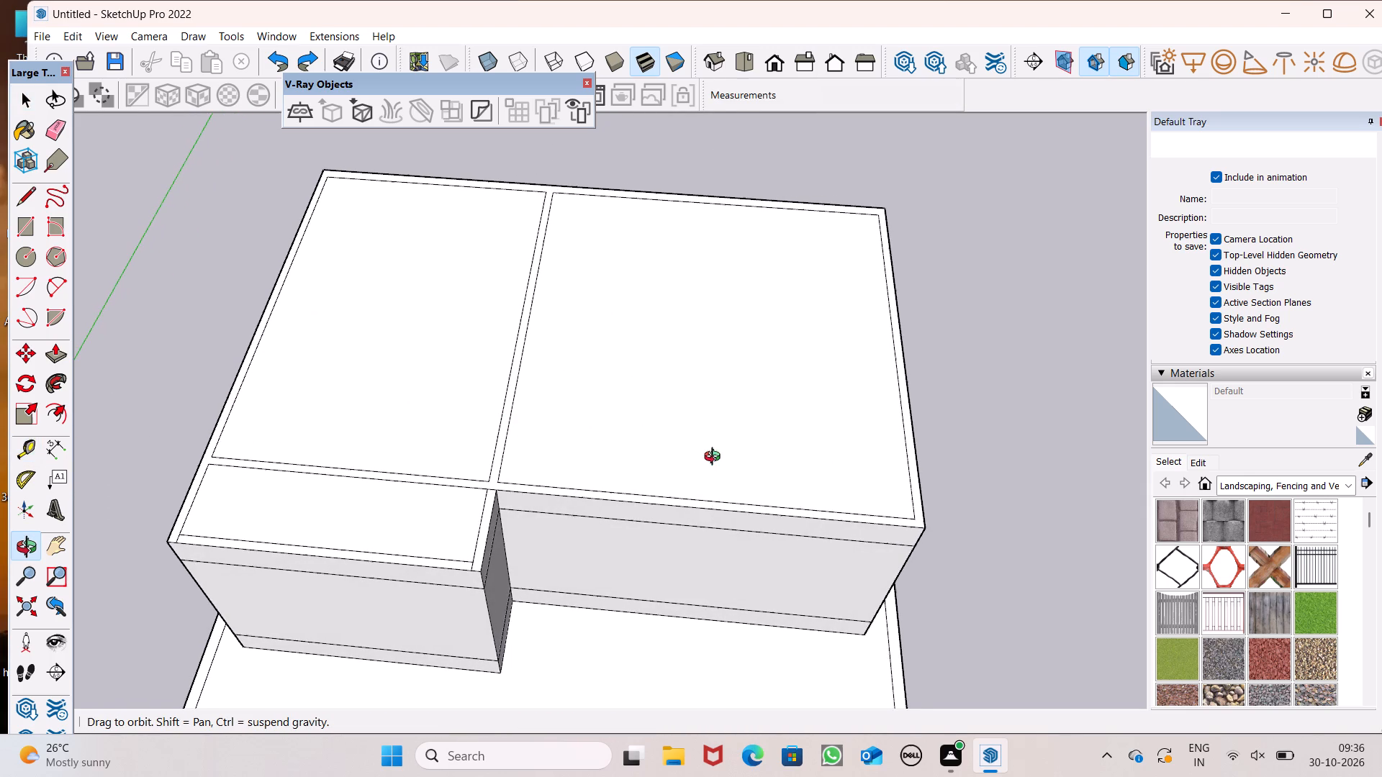
{"action": "middle_click_drag", "start_coordinate": [715, 458], "coordinate": [722, 457]}
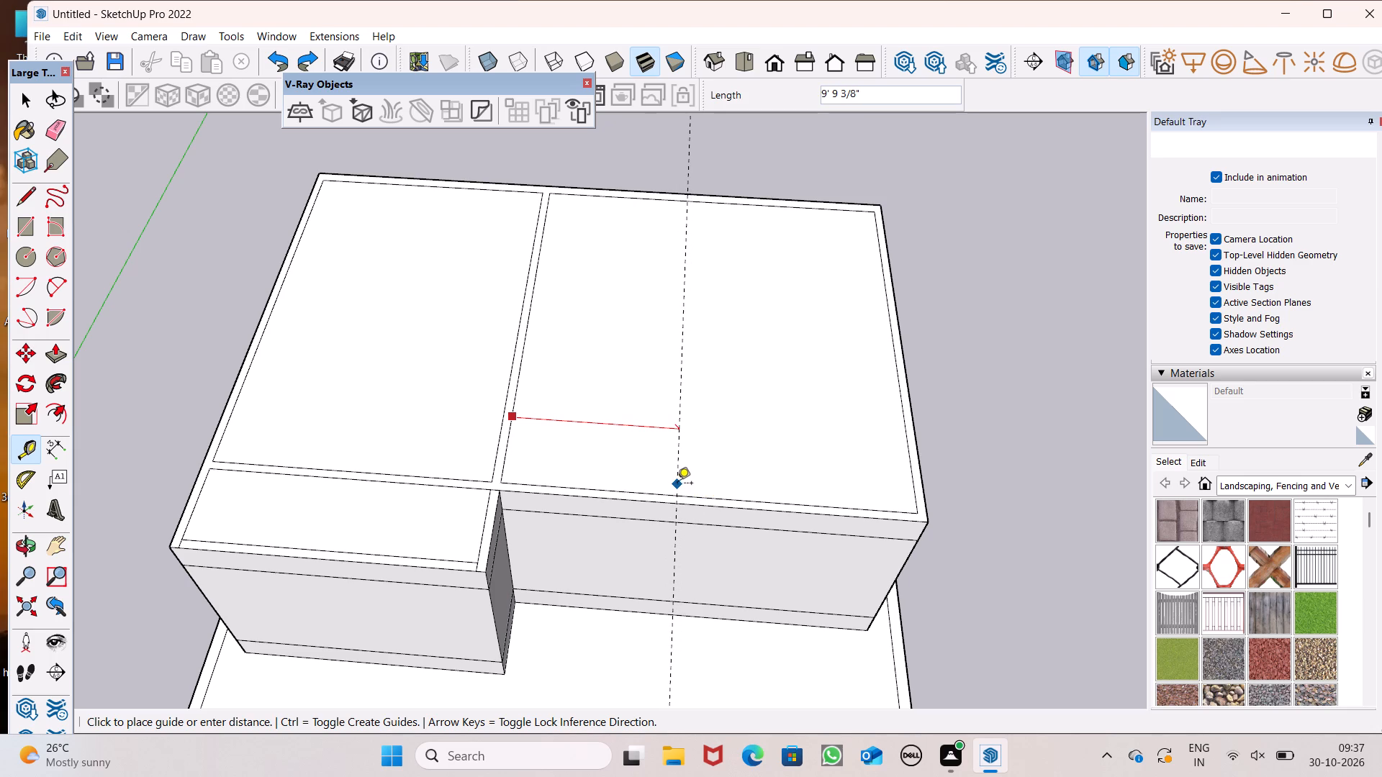
{"action": "left_click", "coordinate": [677, 483]}
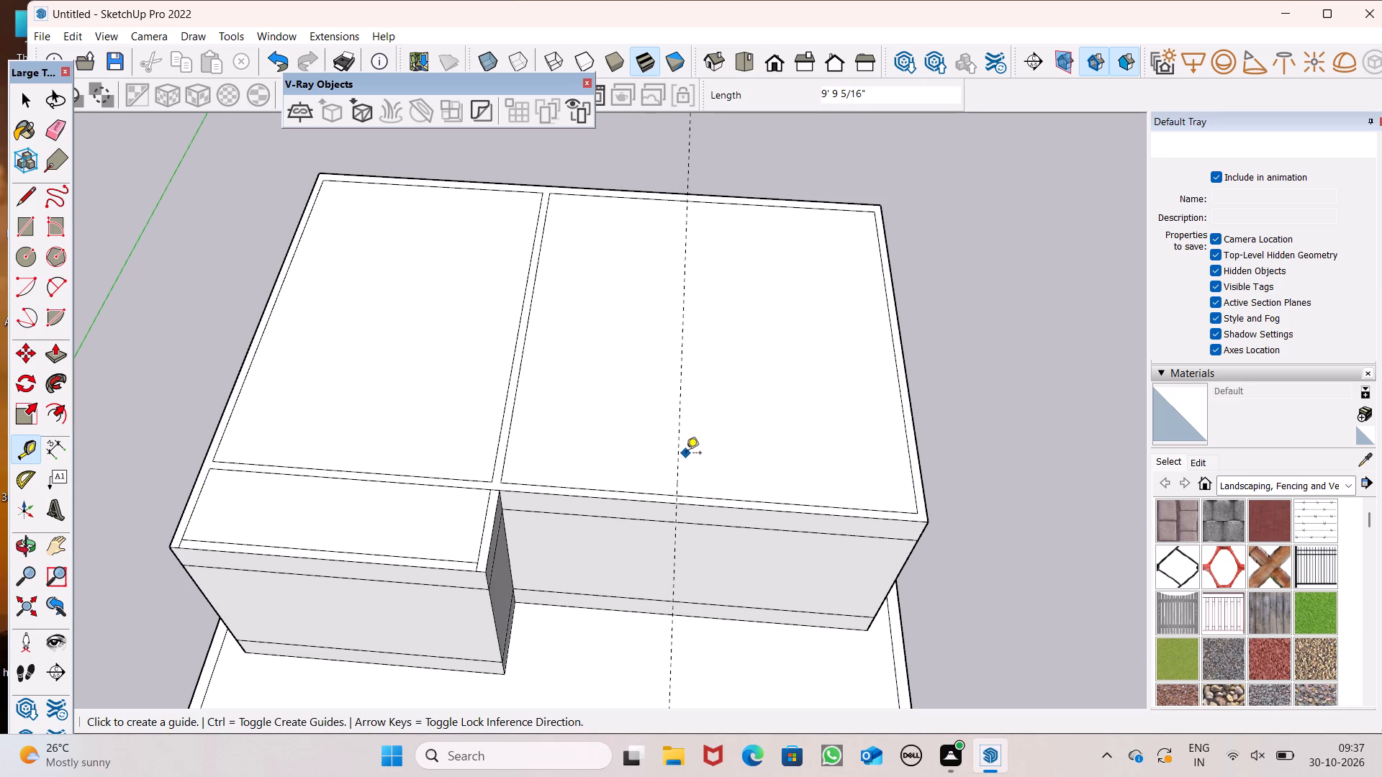
Add a second parallel guide 6" from the first one, on the side away from the dividing wall.
{"action": "left_click", "coordinate": [679, 457]}
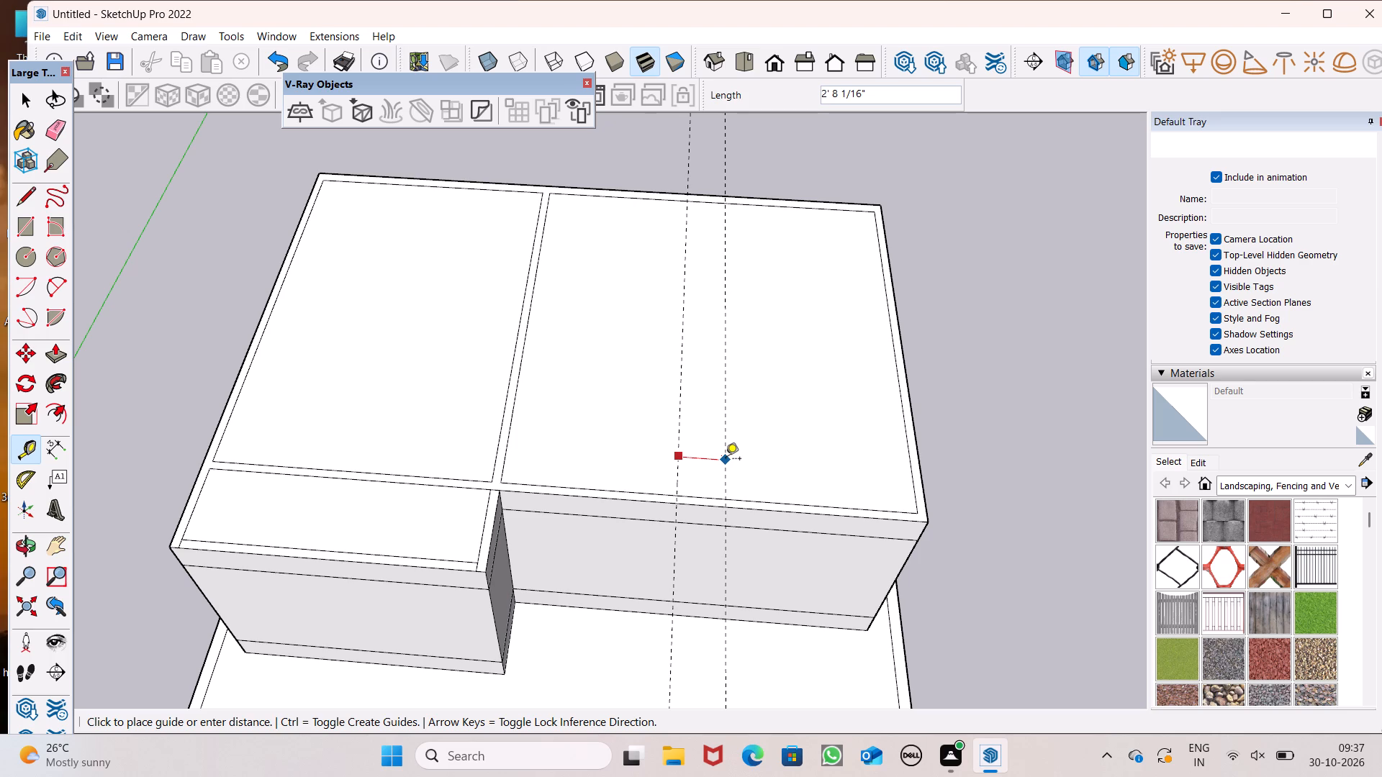
{"action": "key", "text": "6"}
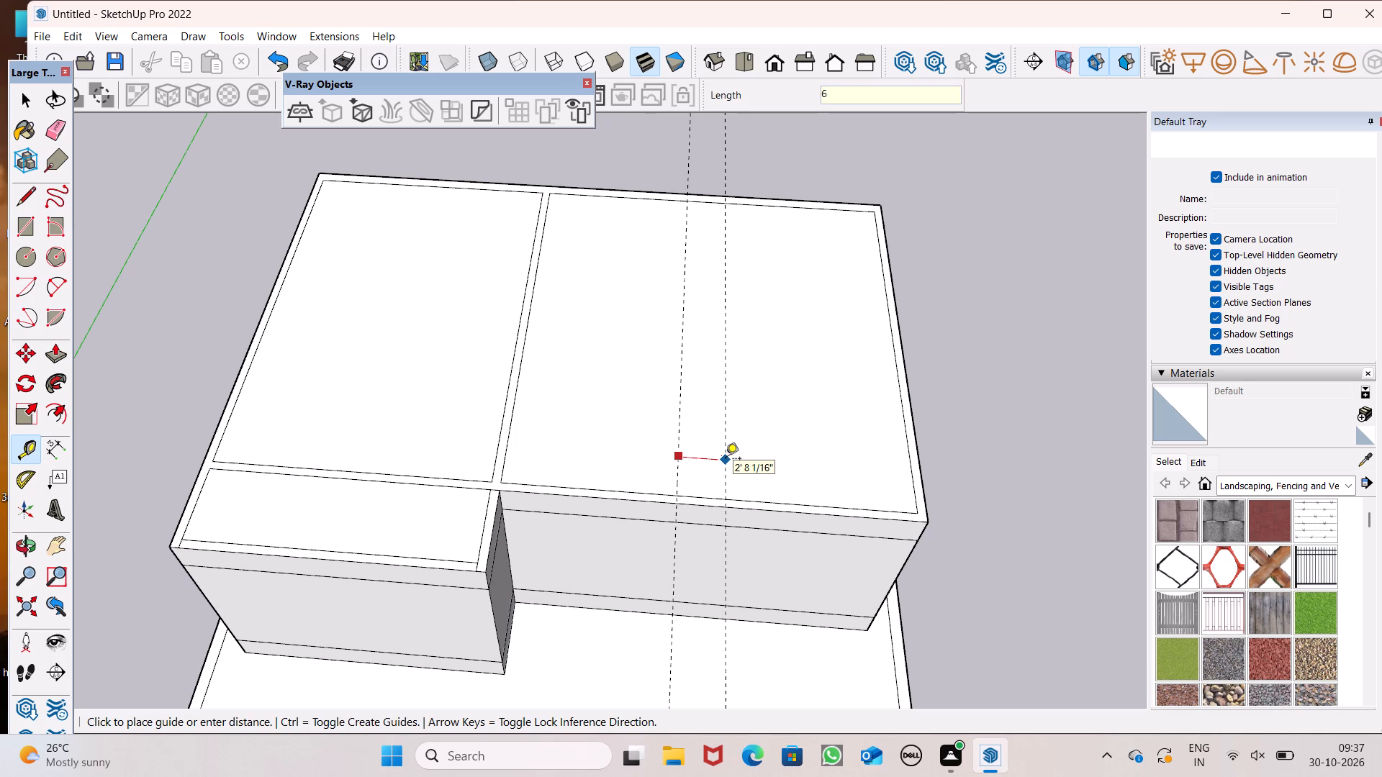
{"action": "key", "text": "shift+quotedbl"}
{"action": "key", "text": "Return"}
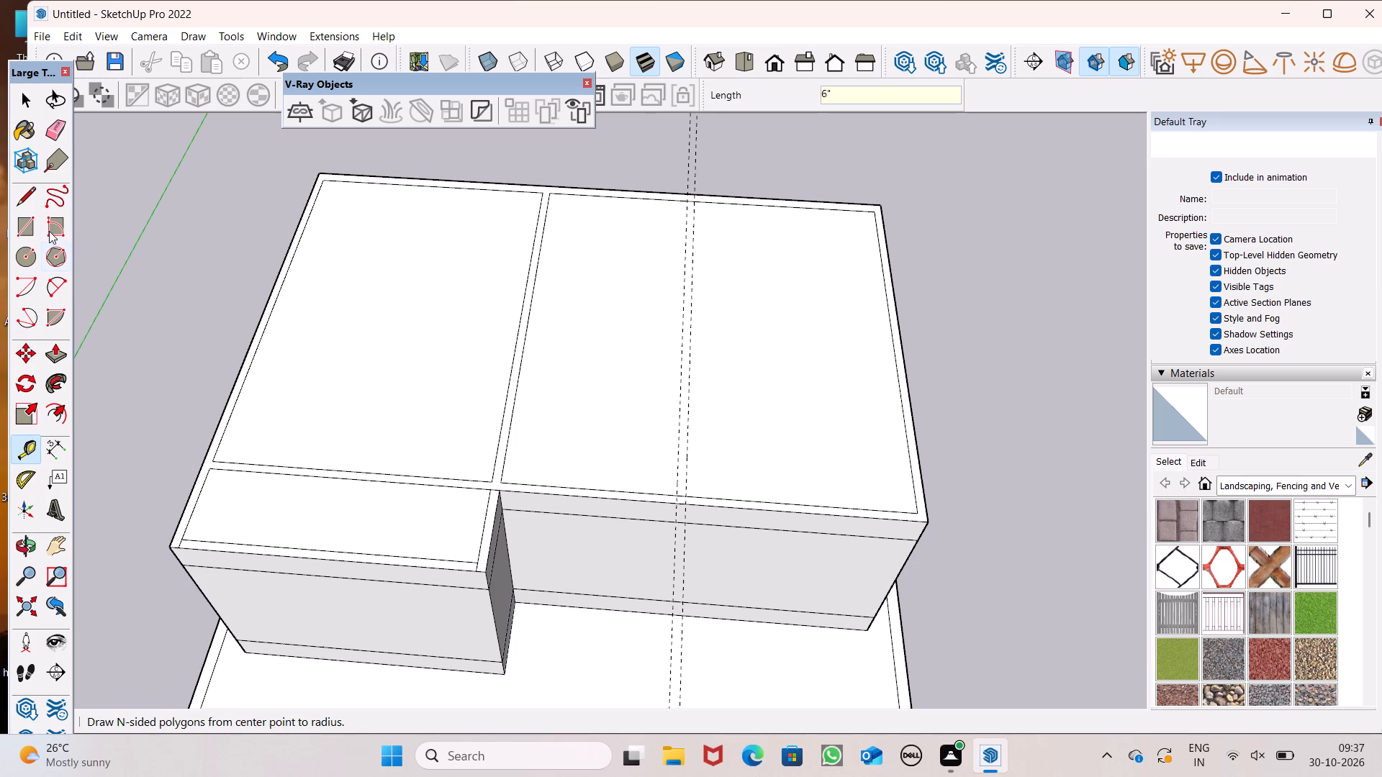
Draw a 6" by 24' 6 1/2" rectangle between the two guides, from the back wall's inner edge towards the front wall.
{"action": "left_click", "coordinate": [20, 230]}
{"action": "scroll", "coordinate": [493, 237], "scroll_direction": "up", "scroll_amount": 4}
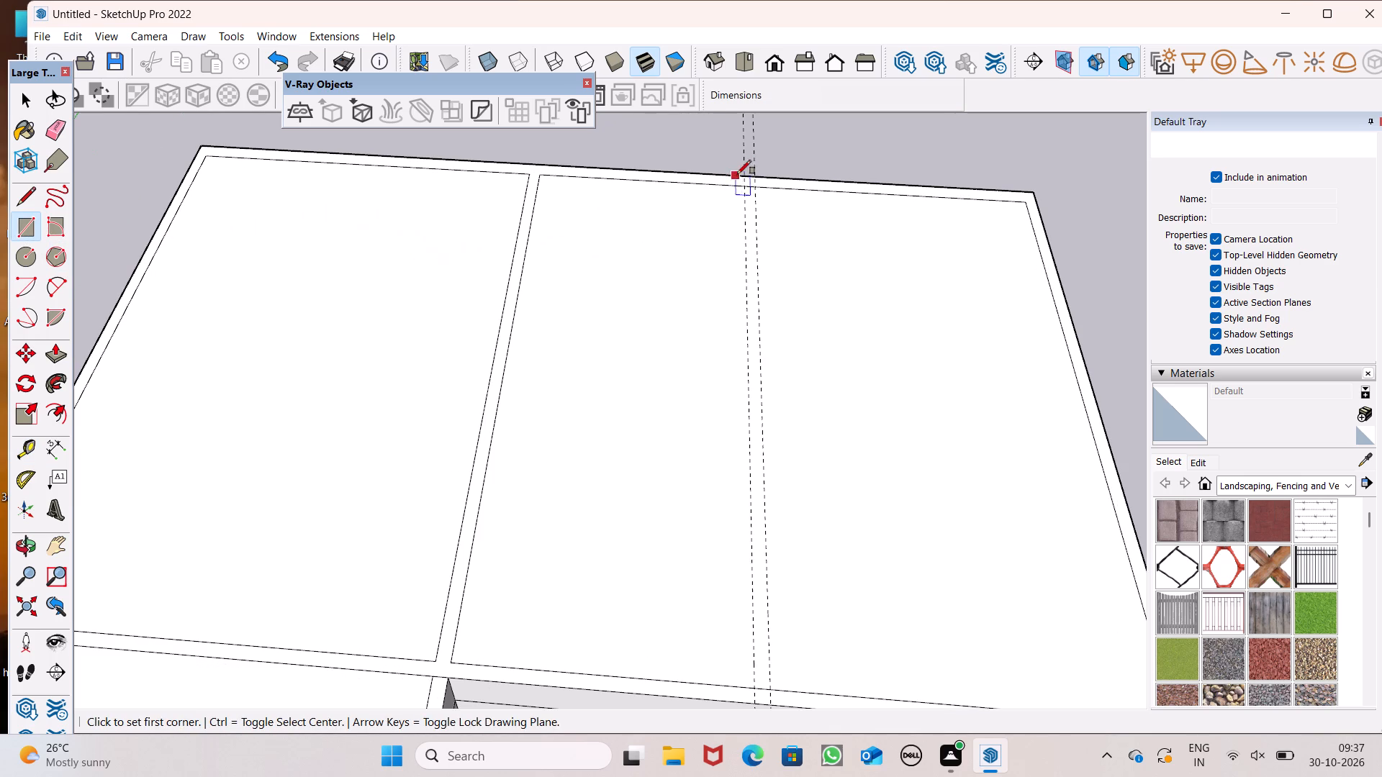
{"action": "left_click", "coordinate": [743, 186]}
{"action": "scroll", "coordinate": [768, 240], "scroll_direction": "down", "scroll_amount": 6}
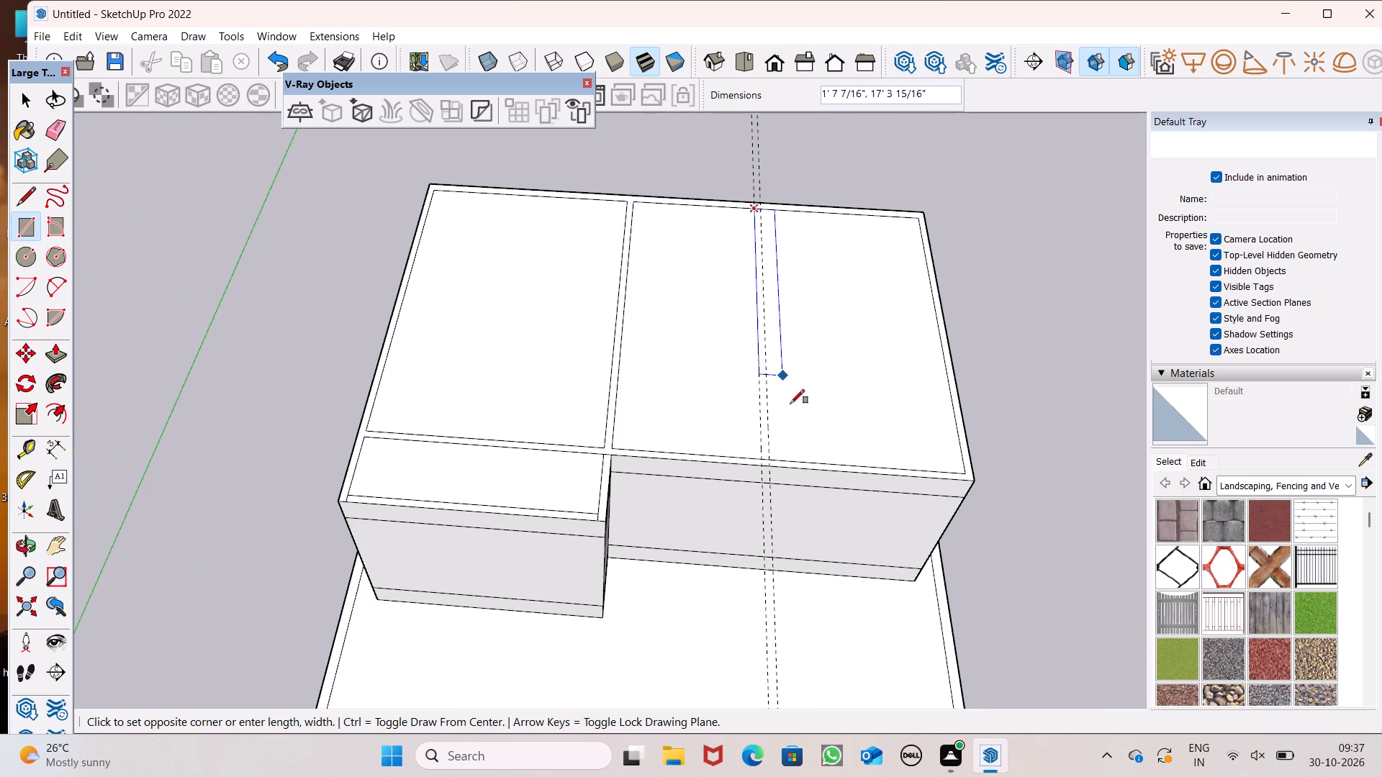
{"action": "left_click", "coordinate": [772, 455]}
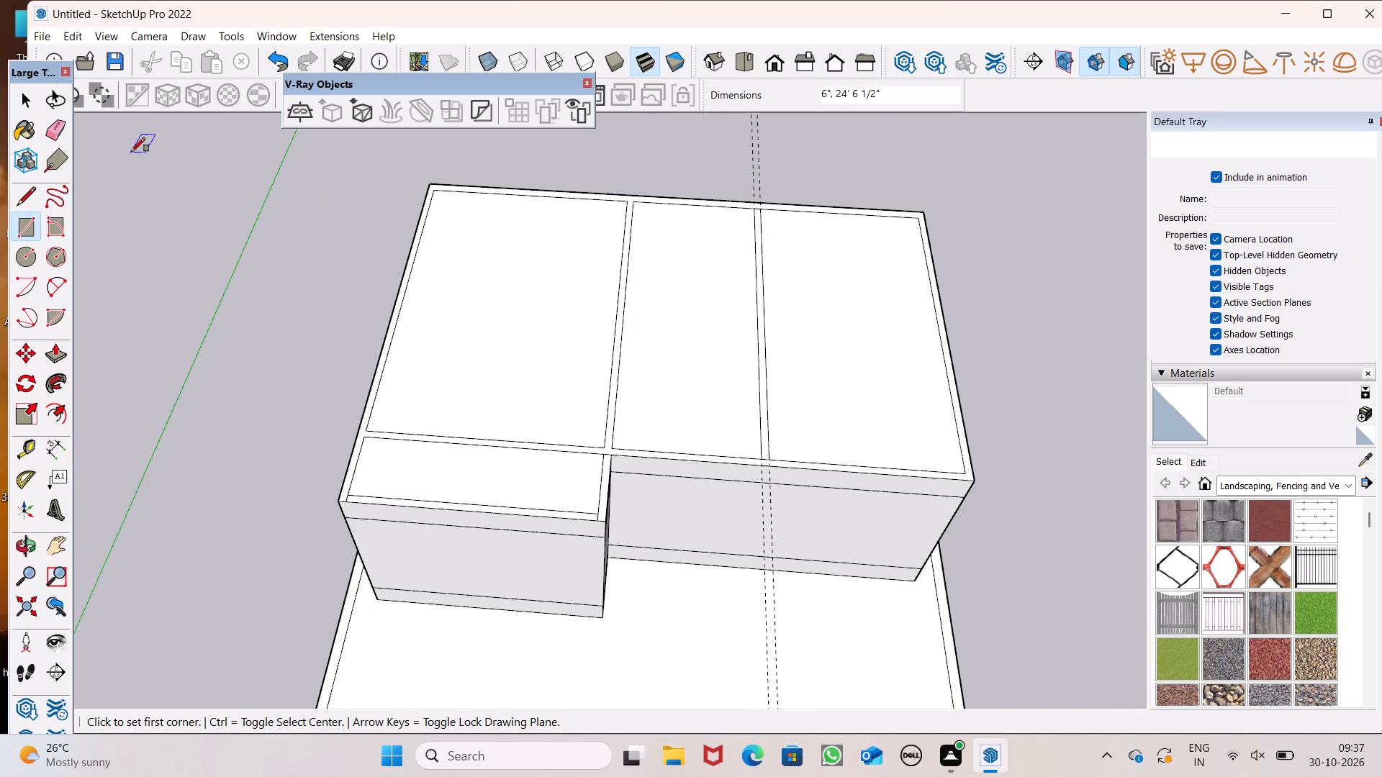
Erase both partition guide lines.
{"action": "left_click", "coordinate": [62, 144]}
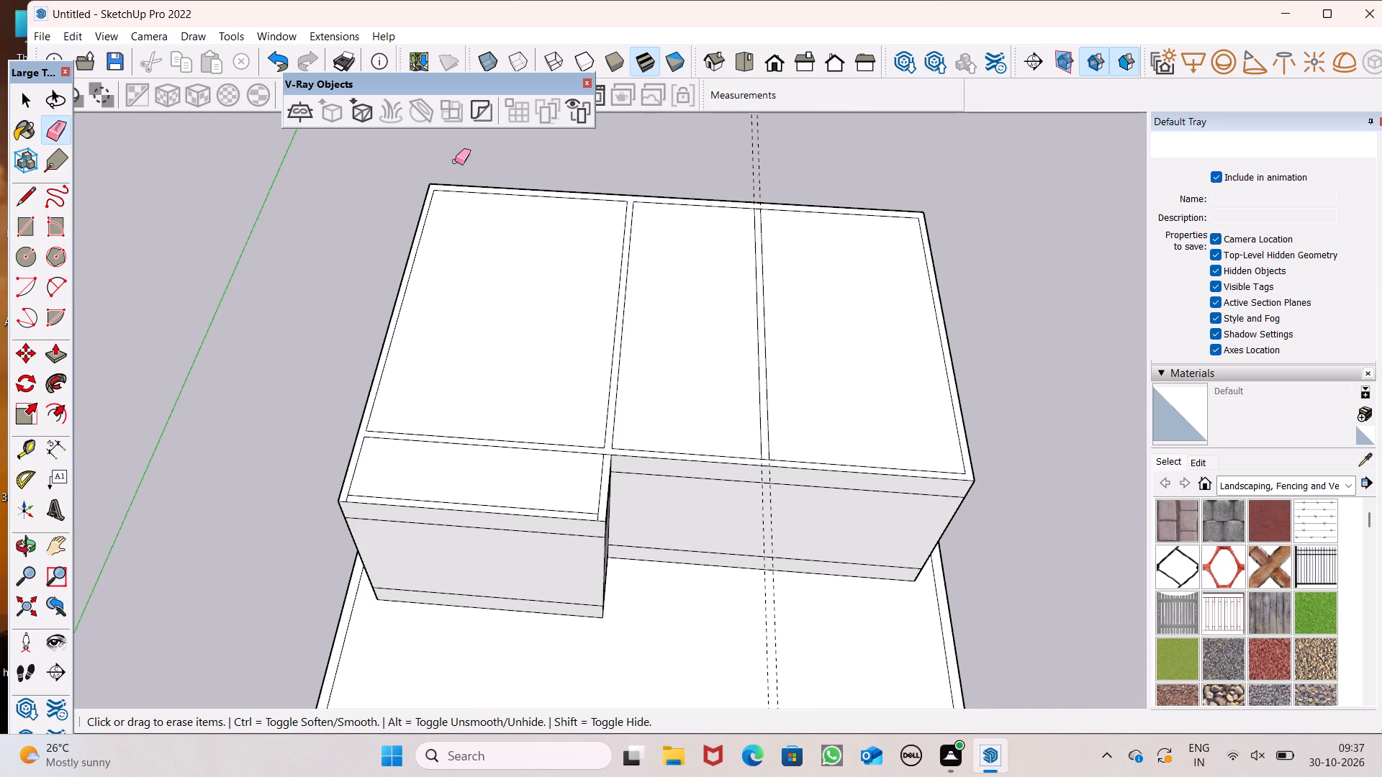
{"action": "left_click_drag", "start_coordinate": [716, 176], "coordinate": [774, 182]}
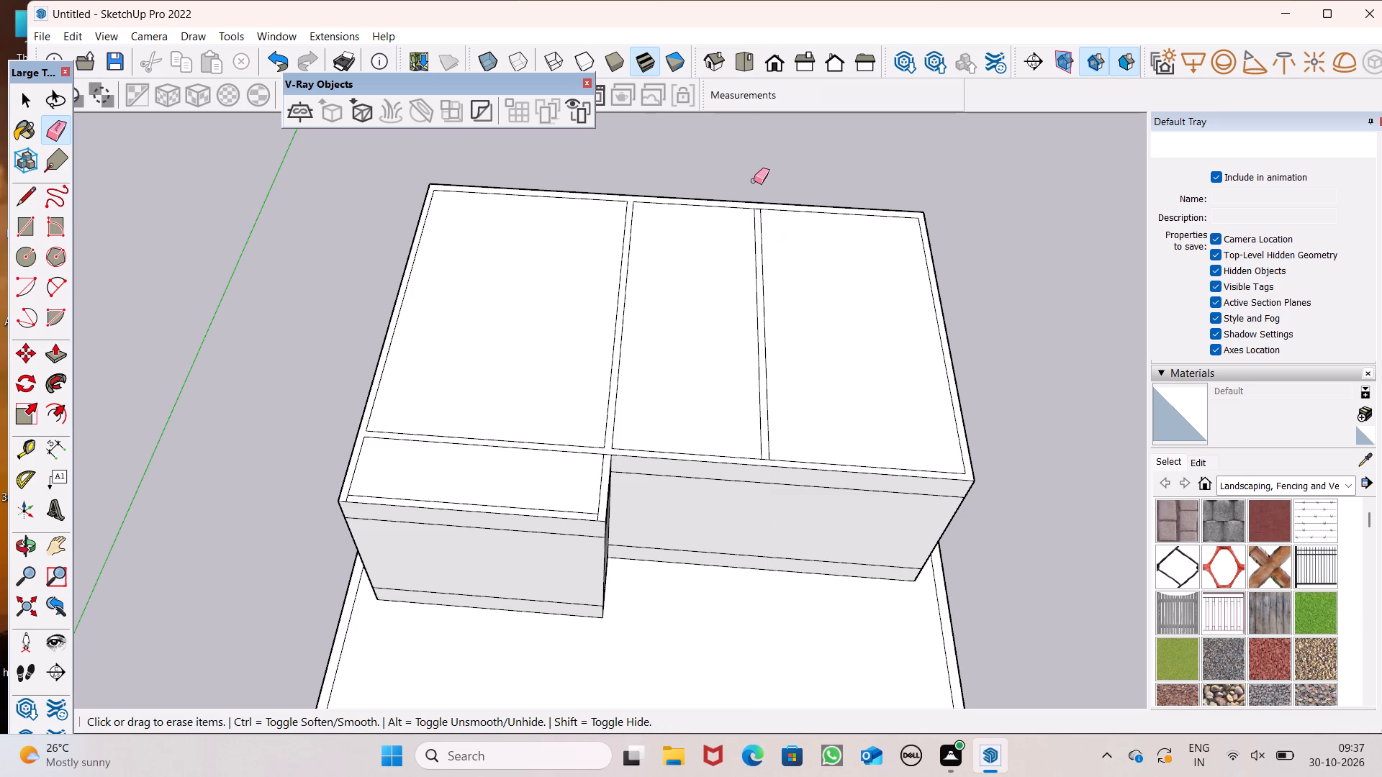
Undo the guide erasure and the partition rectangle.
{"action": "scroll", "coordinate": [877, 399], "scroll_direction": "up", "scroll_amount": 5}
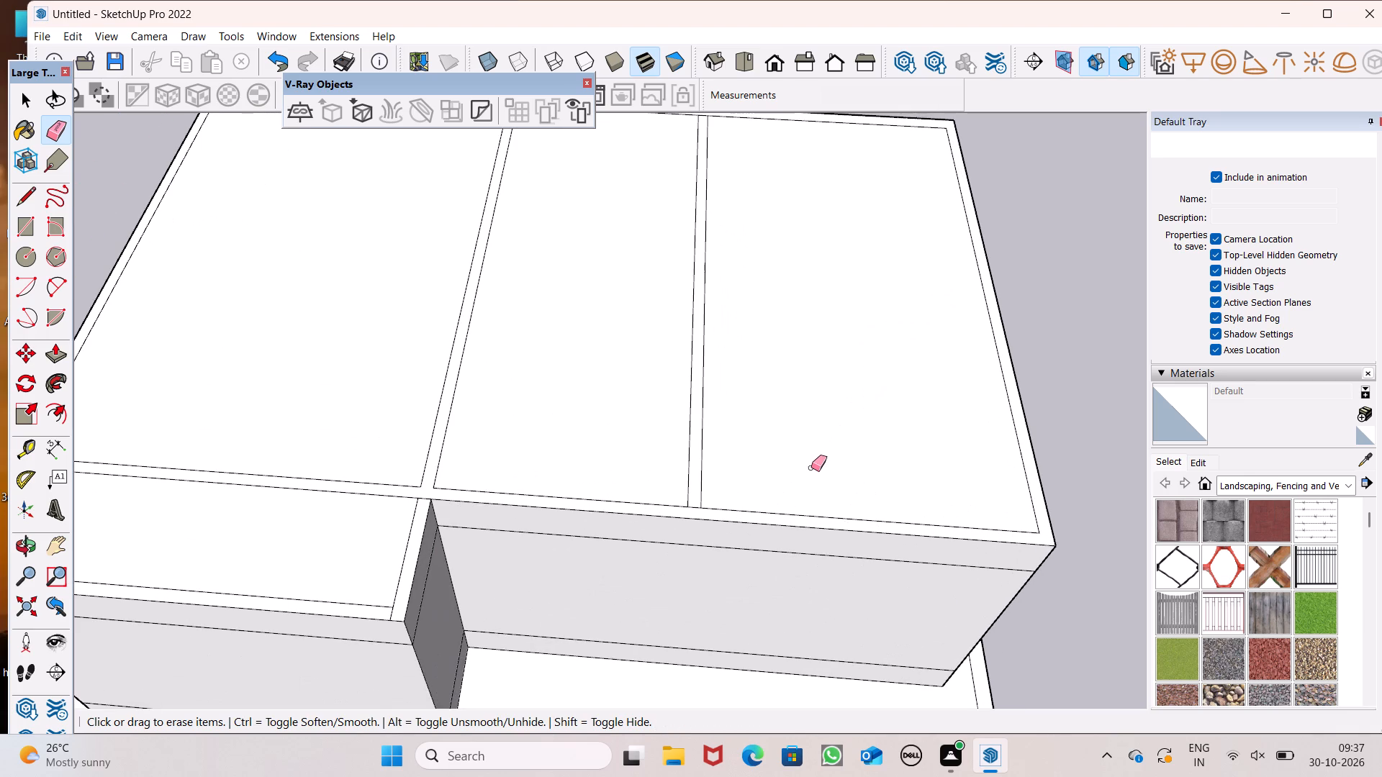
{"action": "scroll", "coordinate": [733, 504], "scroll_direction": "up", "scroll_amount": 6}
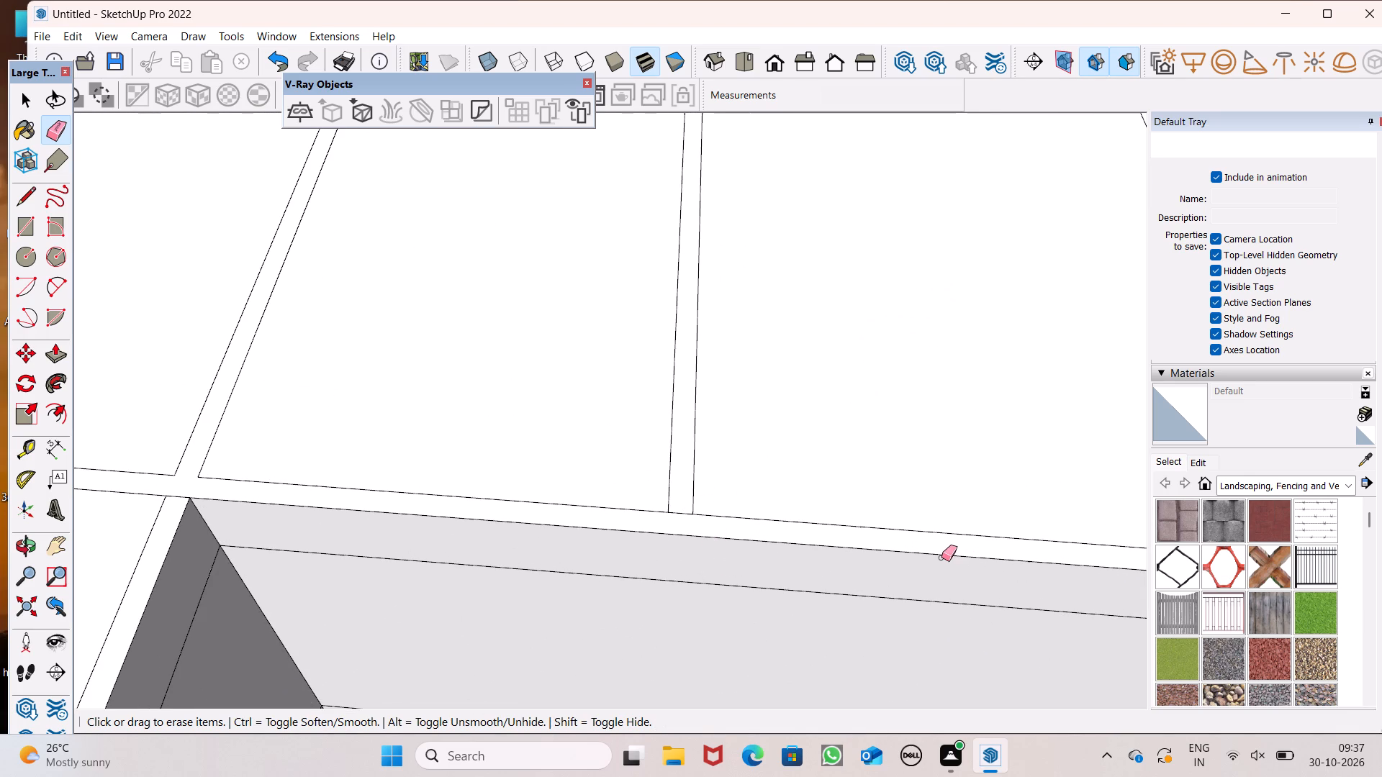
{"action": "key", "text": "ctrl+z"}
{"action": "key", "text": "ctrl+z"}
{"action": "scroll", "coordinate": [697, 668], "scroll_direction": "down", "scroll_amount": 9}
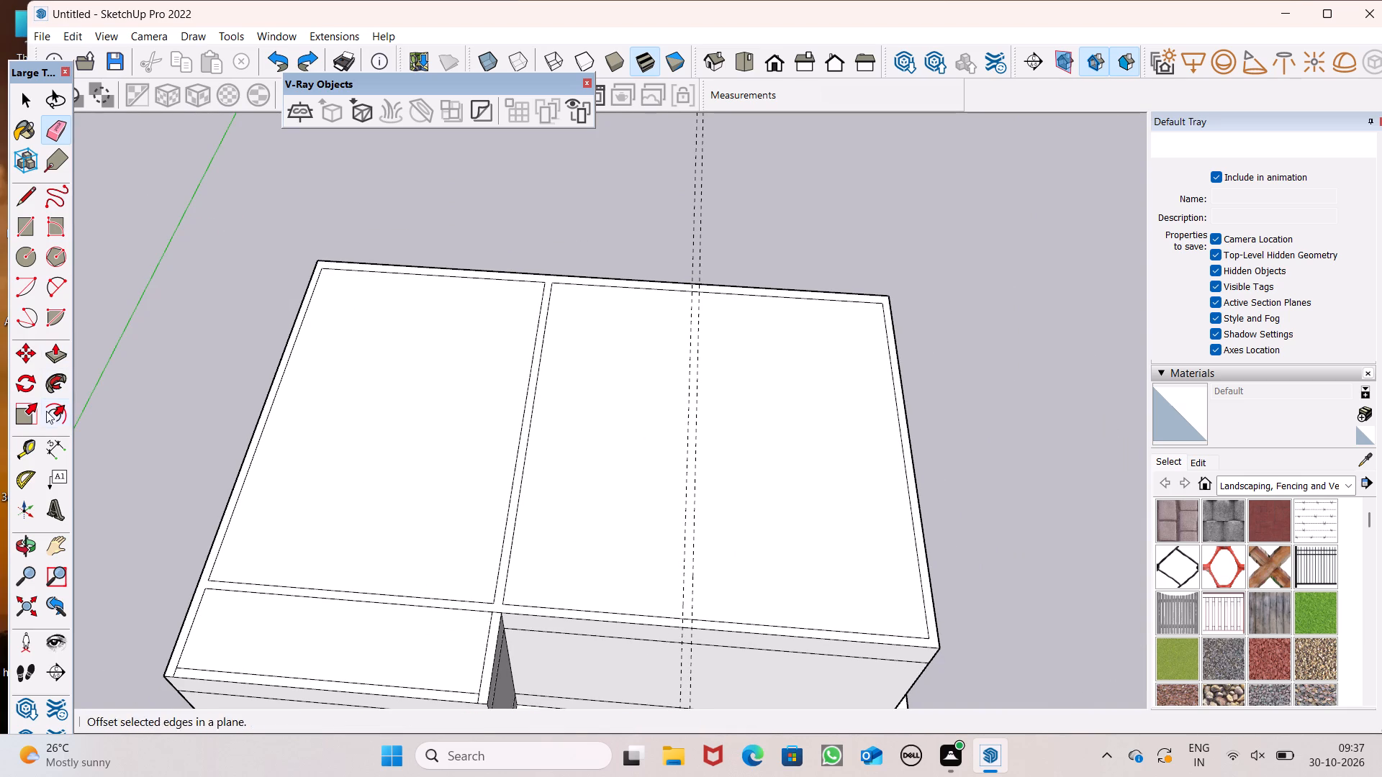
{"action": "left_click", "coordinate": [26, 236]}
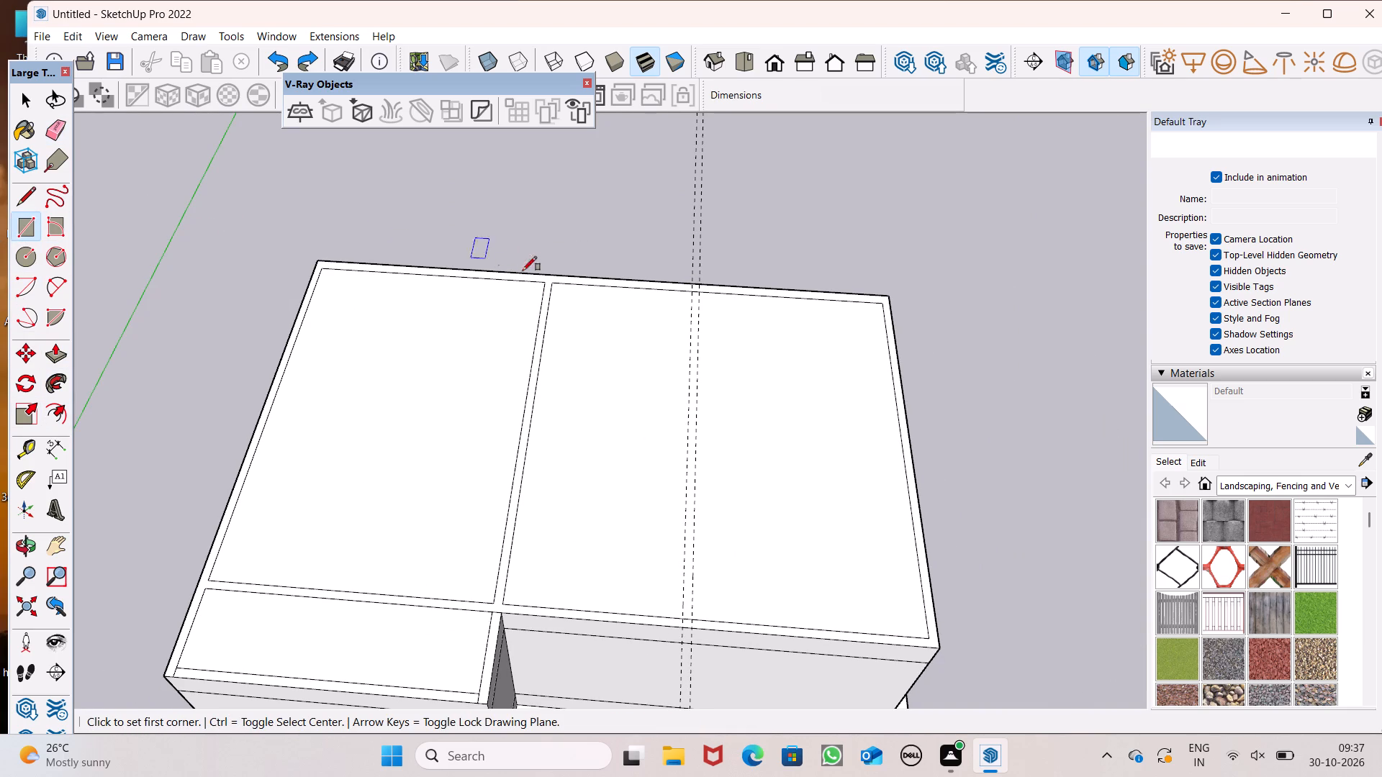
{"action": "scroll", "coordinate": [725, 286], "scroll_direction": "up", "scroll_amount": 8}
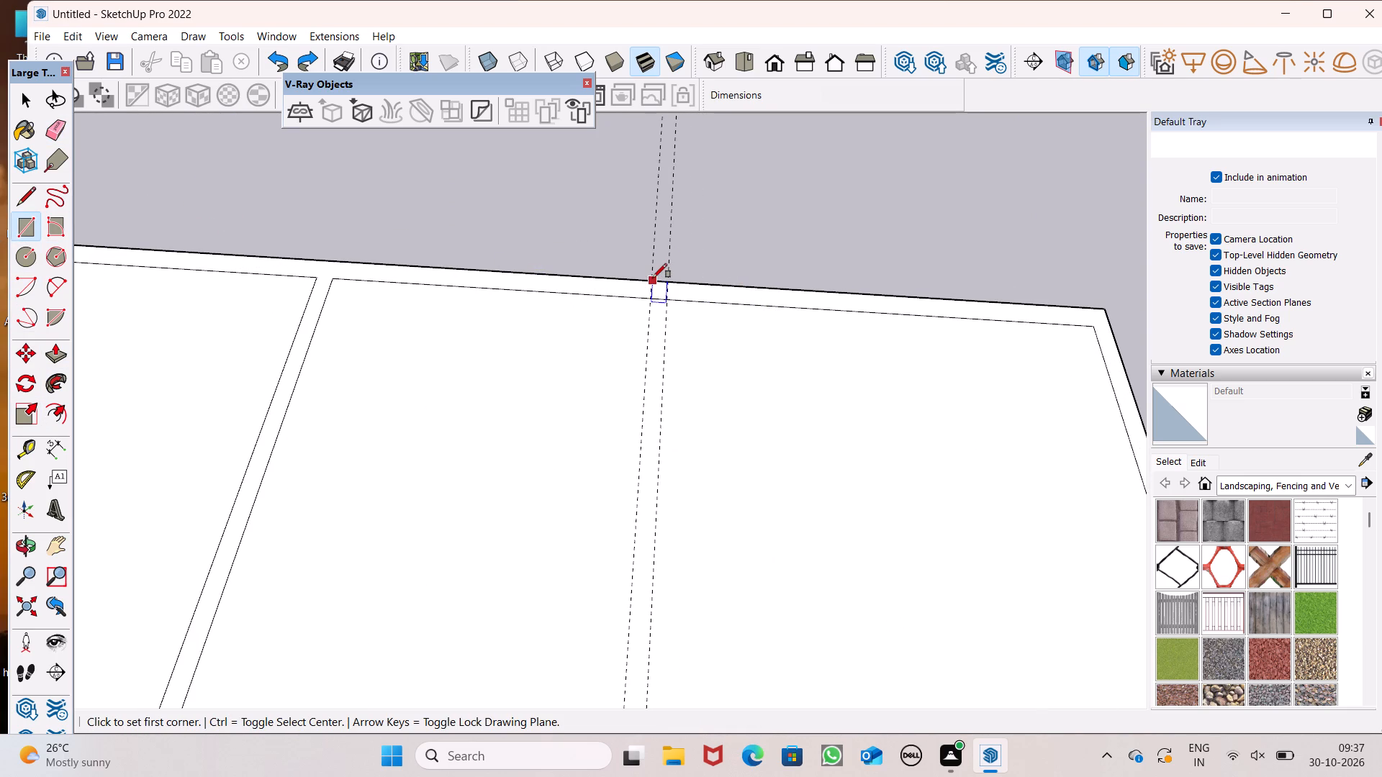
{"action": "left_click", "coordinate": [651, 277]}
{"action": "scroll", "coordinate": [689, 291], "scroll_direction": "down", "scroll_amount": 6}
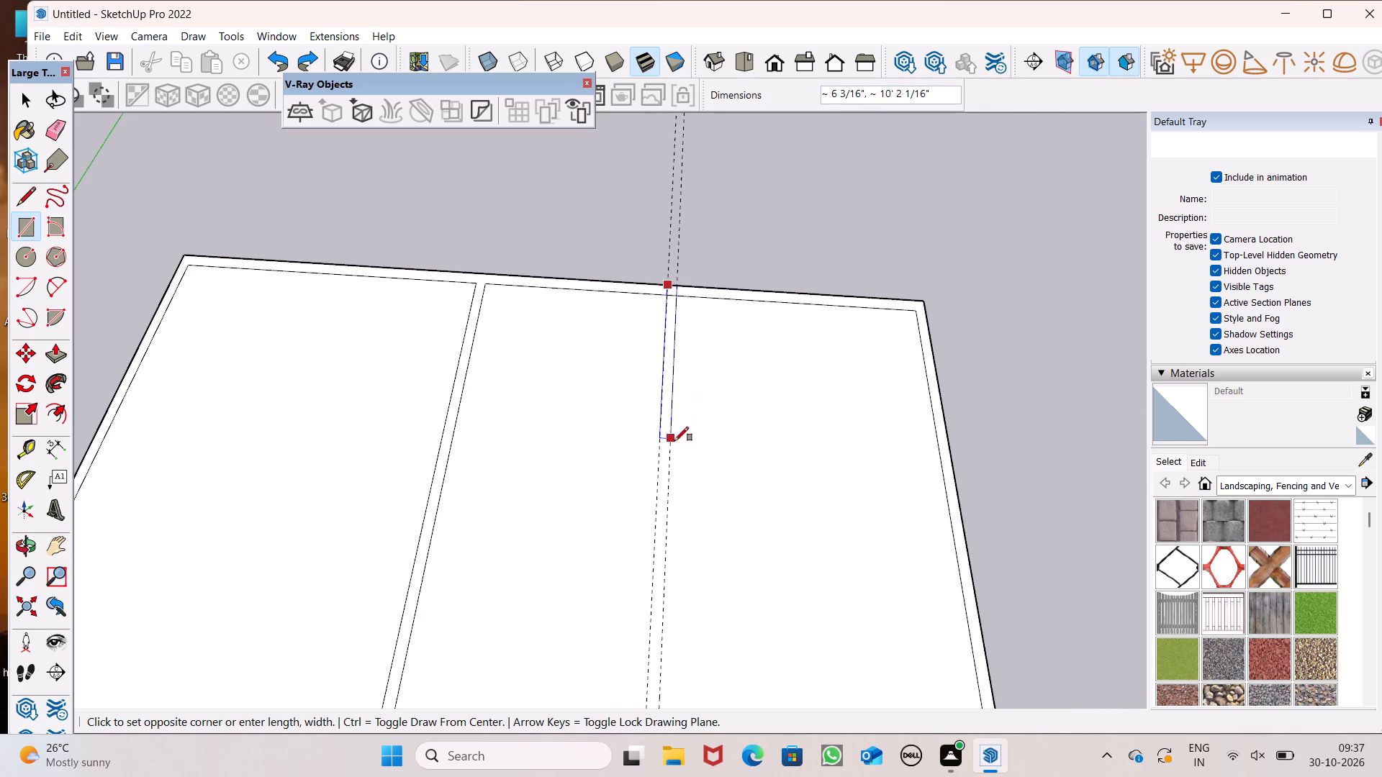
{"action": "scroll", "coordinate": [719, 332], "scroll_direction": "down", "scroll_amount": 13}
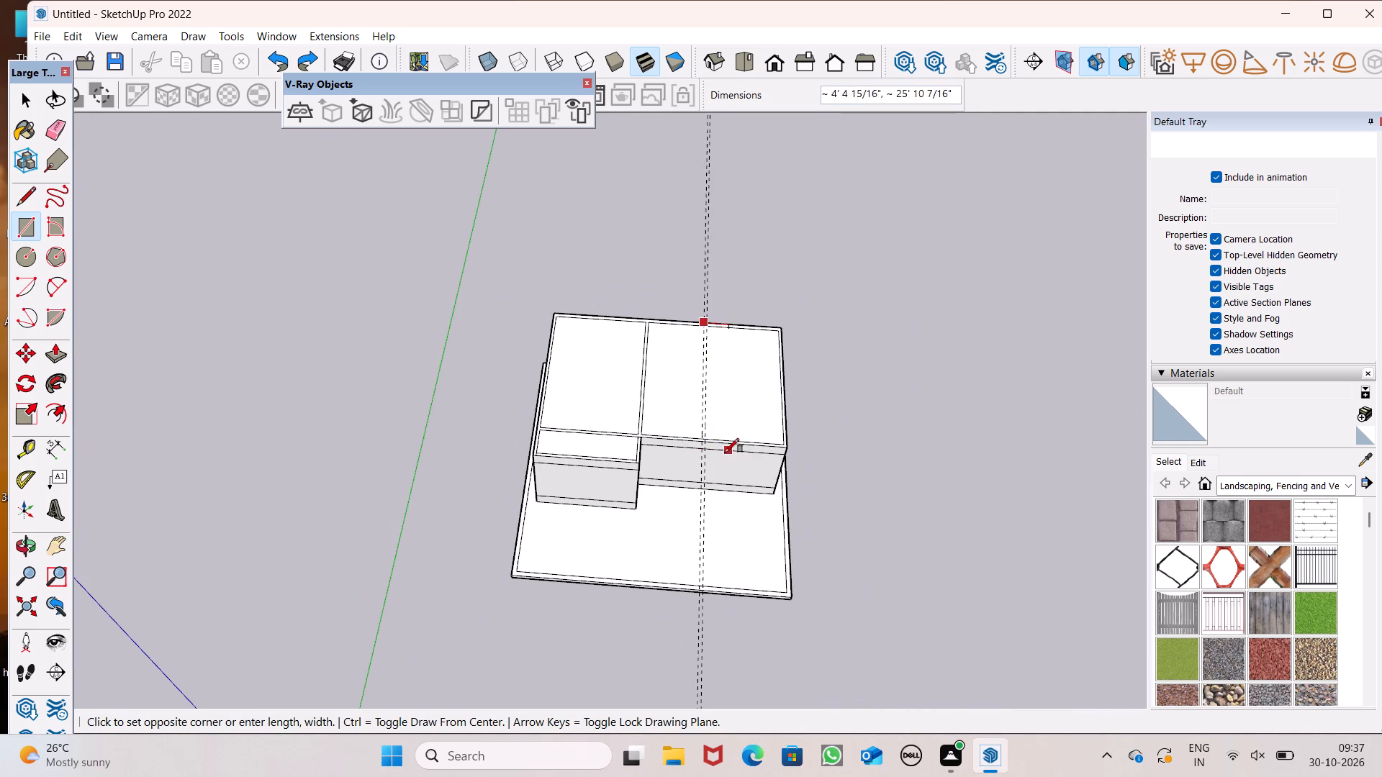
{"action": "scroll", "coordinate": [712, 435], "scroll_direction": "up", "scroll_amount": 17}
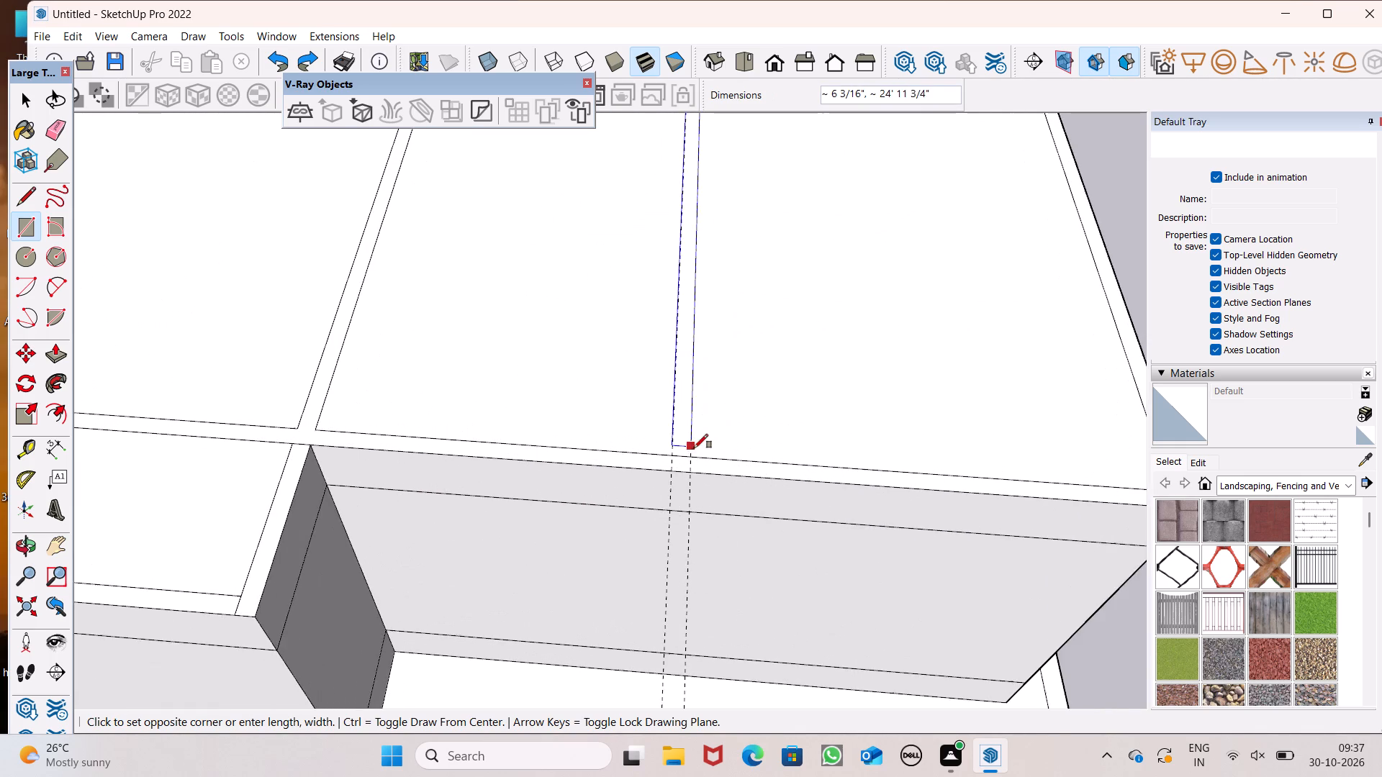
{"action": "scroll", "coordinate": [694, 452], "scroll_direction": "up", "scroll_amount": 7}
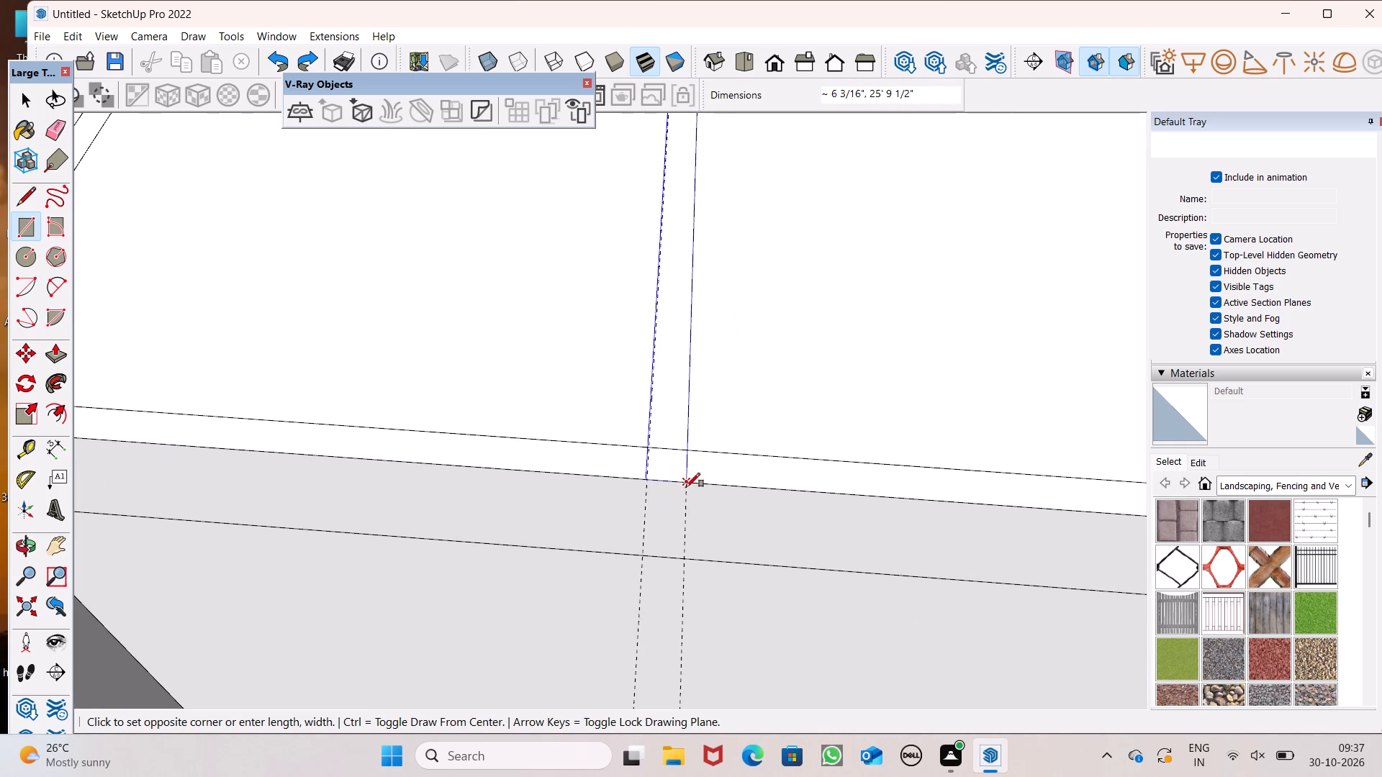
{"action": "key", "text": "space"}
Draw a 6" by 25' 9 1/2" partition rectangle between the guides, from the building's outer back edge to its outer front edge.
{"action": "scroll", "coordinate": [612, 488], "scroll_direction": "down", "scroll_amount": 8}
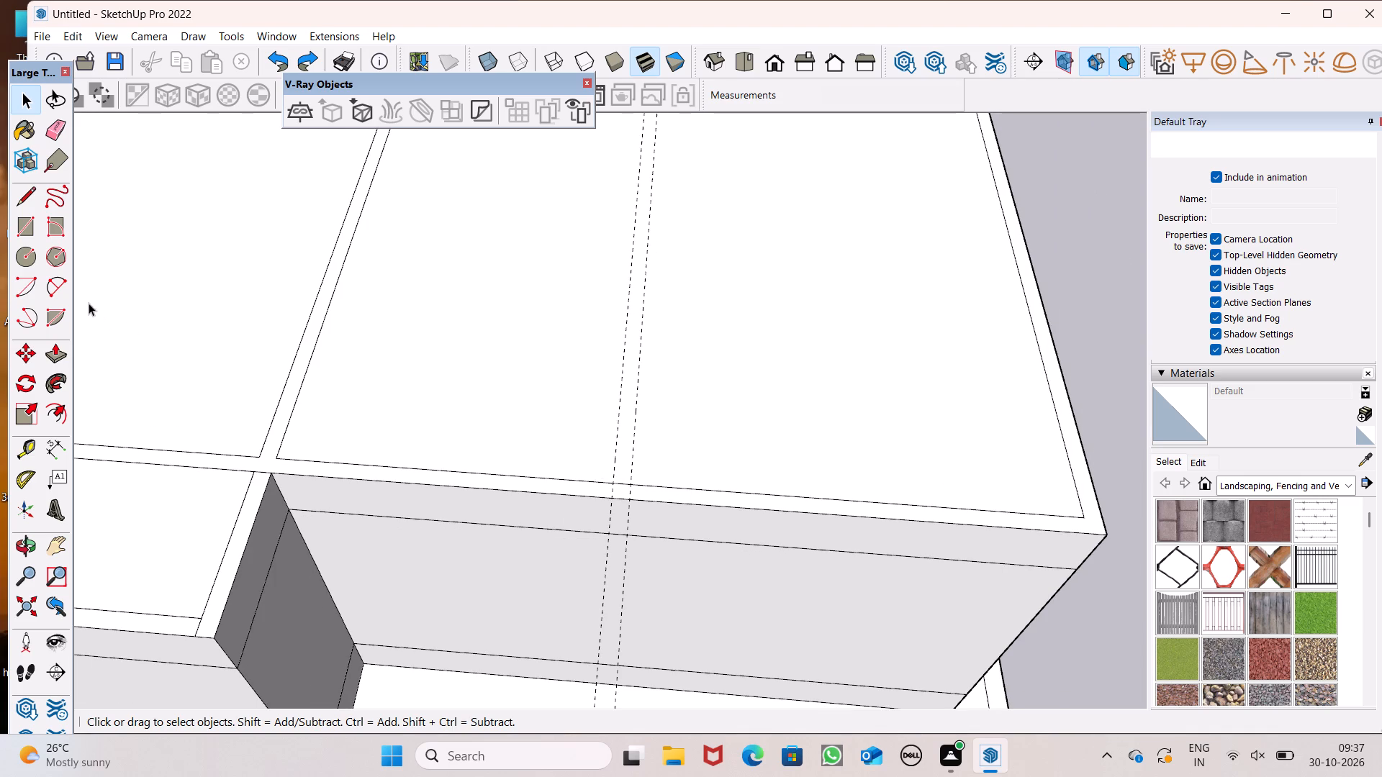
{"action": "left_click", "coordinate": [14, 222]}
{"action": "scroll", "coordinate": [537, 371], "scroll_direction": "down", "scroll_amount": 6}
{"action": "scroll", "coordinate": [550, 476], "scroll_direction": "down", "scroll_amount": 4}
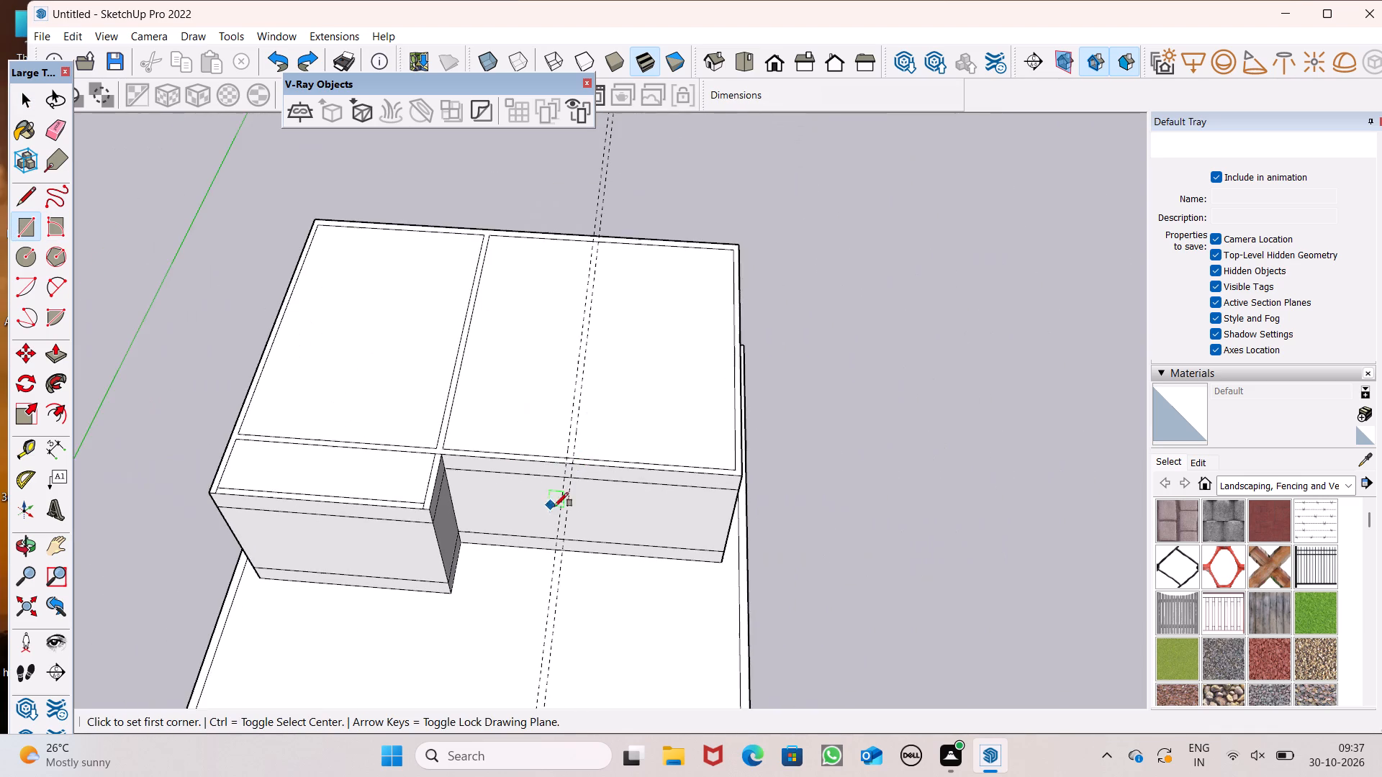
{"action": "scroll", "coordinate": [614, 222], "scroll_direction": "up", "scroll_amount": 16}
{"action": "scroll", "coordinate": [597, 245], "scroll_direction": "up", "scroll_amount": 7}
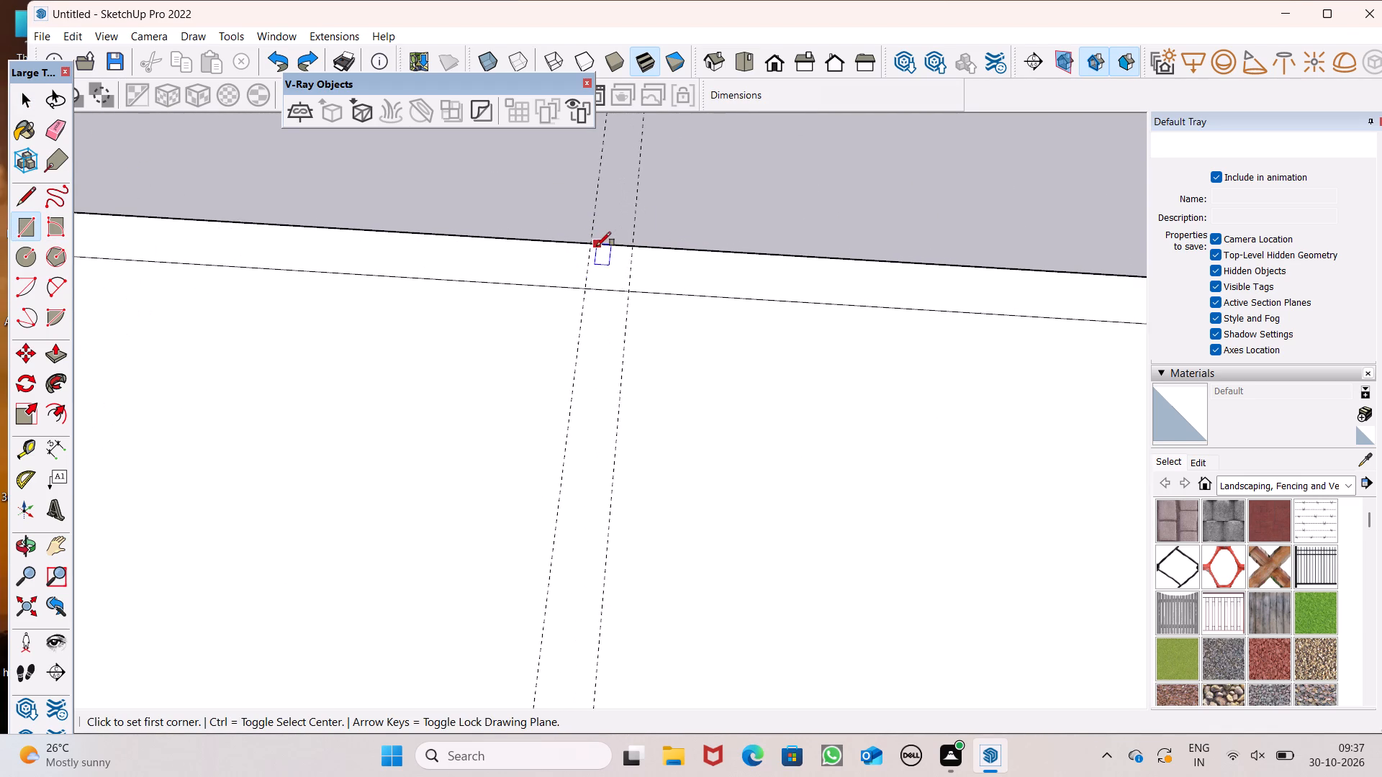
{"action": "scroll", "coordinate": [597, 246], "scroll_direction": "up", "scroll_amount": 16}
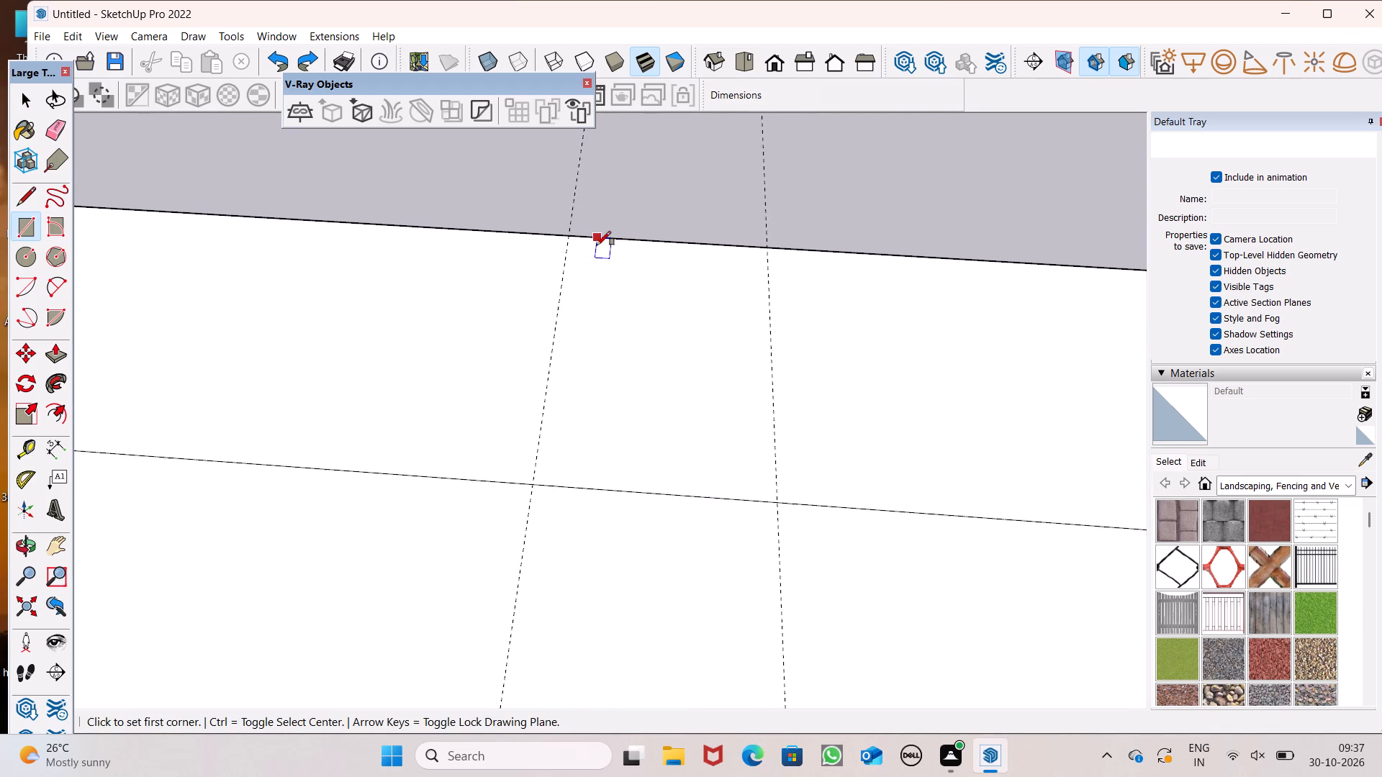
{"action": "left_click", "coordinate": [561, 238]}
{"action": "left_click", "coordinate": [790, 251]}
{"action": "scroll", "coordinate": [835, 232], "scroll_direction": "down", "scroll_amount": 8}
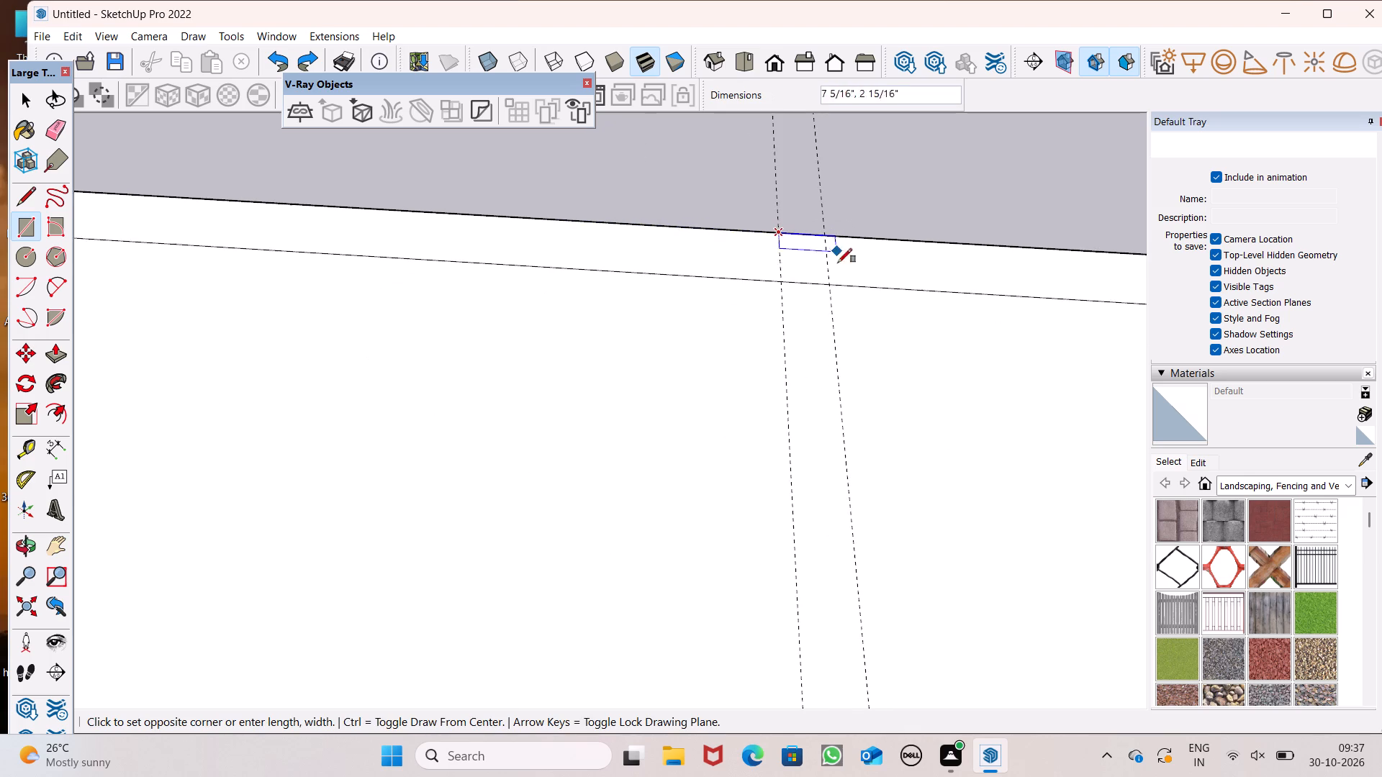
{"action": "scroll", "coordinate": [843, 297], "scroll_direction": "down", "scroll_amount": 6}
{"action": "scroll", "coordinate": [744, 291], "scroll_direction": "down", "scroll_amount": 6}
{"action": "scroll", "coordinate": [612, 249], "scroll_direction": "down", "scroll_amount": 6}
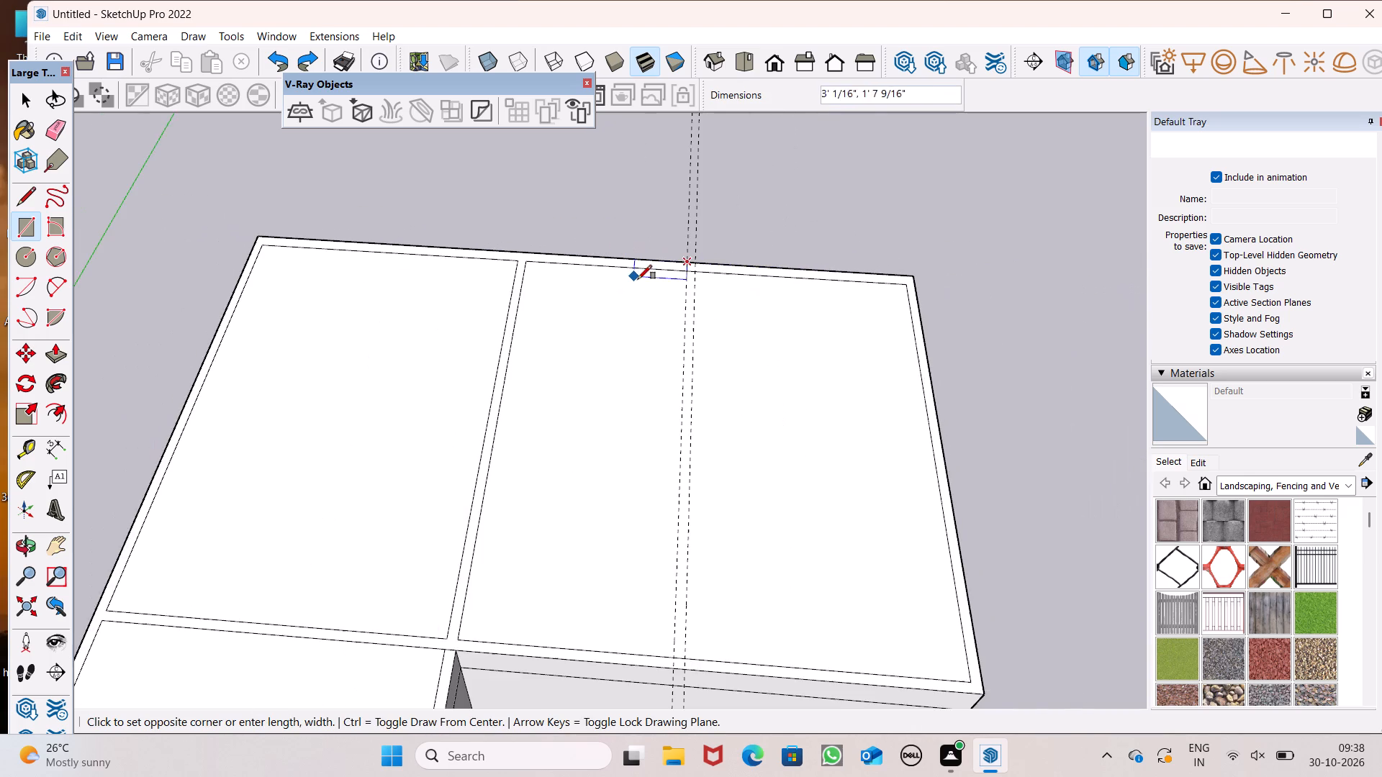
{"action": "scroll", "coordinate": [646, 286], "scroll_direction": "down", "scroll_amount": 2}
{"action": "scroll", "coordinate": [780, 454], "scroll_direction": "down", "scroll_amount": 1}
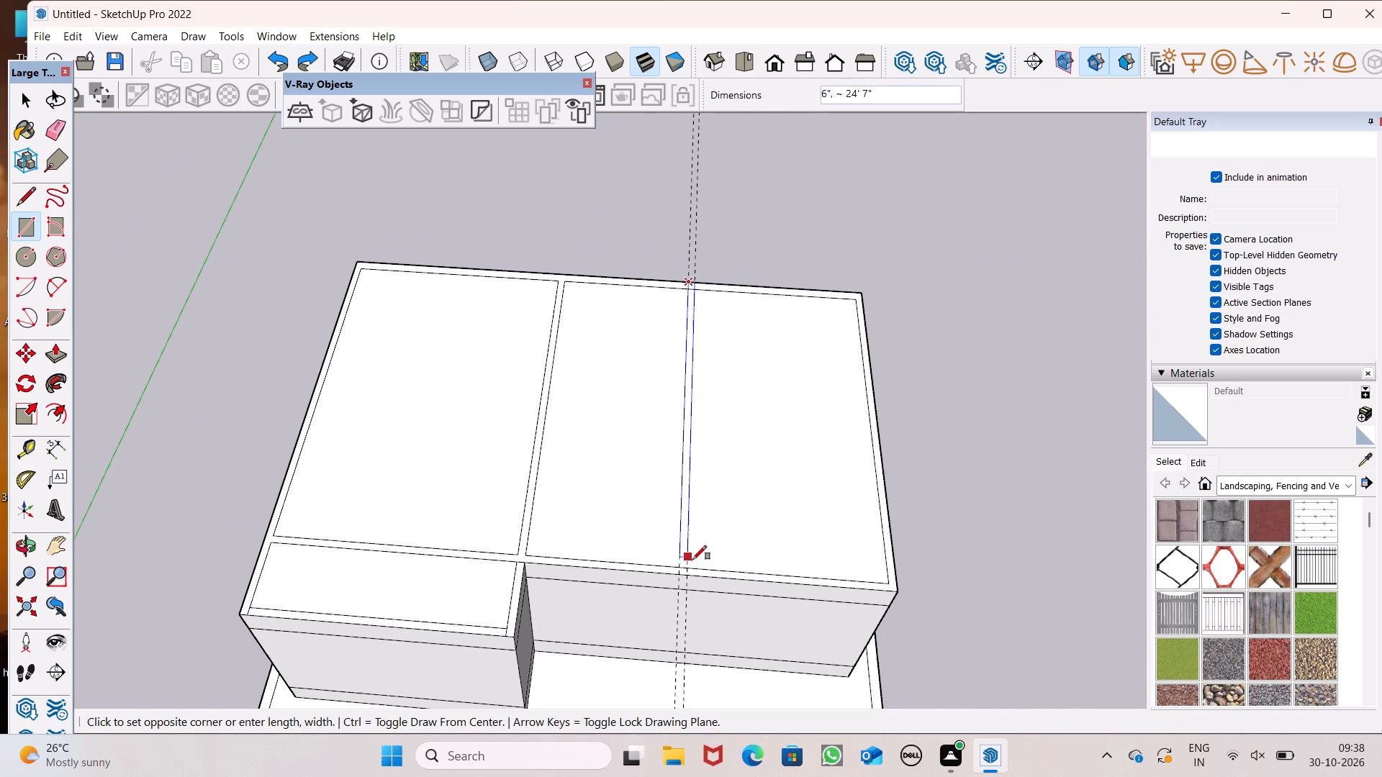
{"action": "scroll", "coordinate": [692, 560], "scroll_direction": "up", "scroll_amount": 6}
{"action": "scroll", "coordinate": [703, 279], "scroll_direction": "down", "scroll_amount": 5}
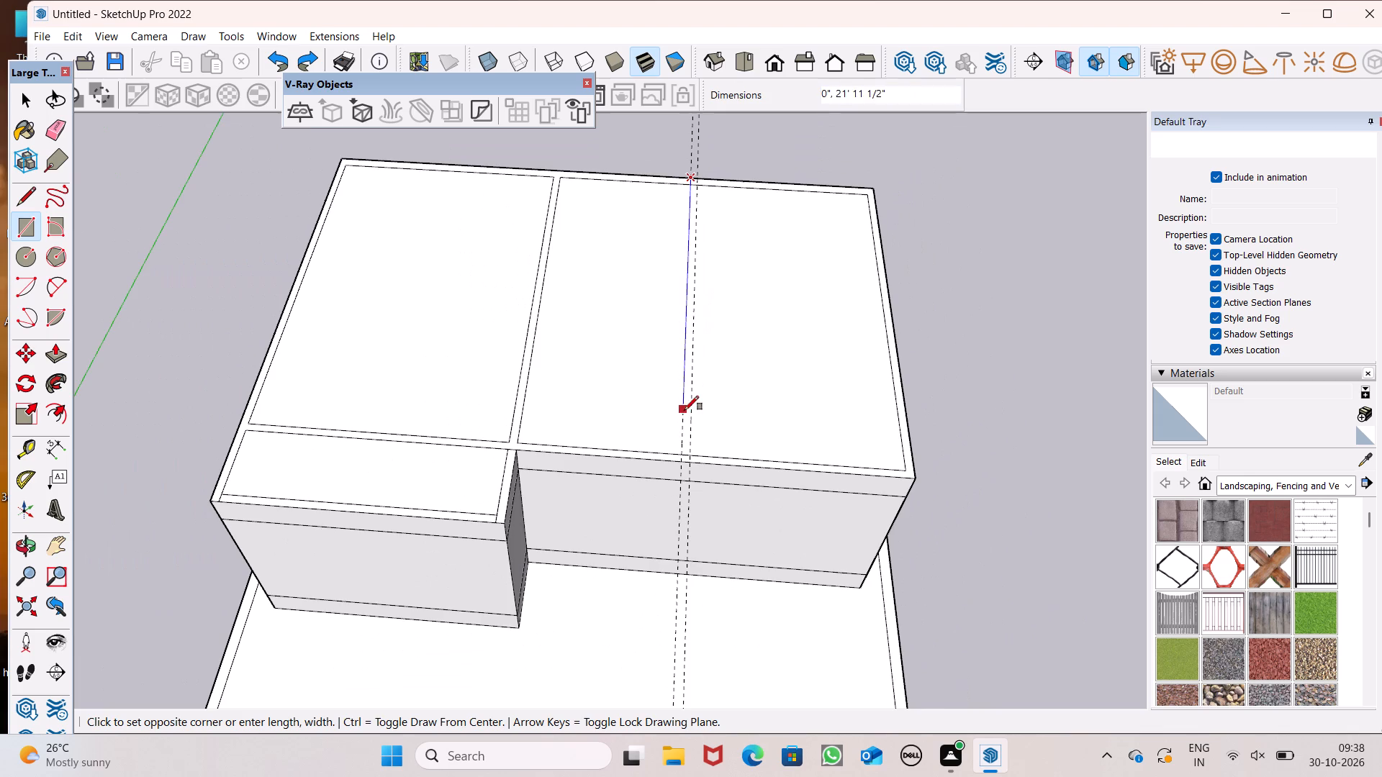
{"action": "scroll", "coordinate": [699, 456], "scroll_direction": "up", "scroll_amount": 18}
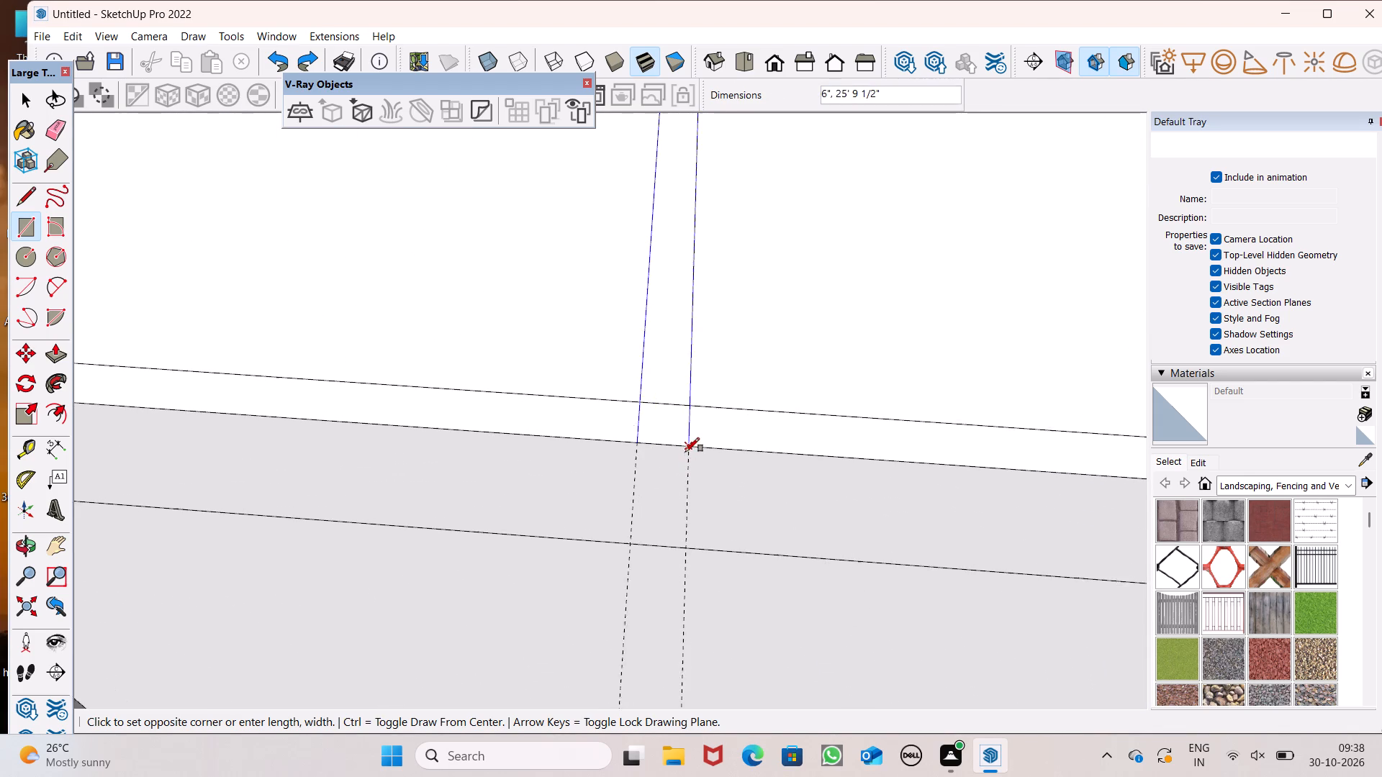
{"action": "left_click", "coordinate": [687, 447]}
{"action": "scroll", "coordinate": [631, 406], "scroll_direction": "down", "scroll_amount": 13}
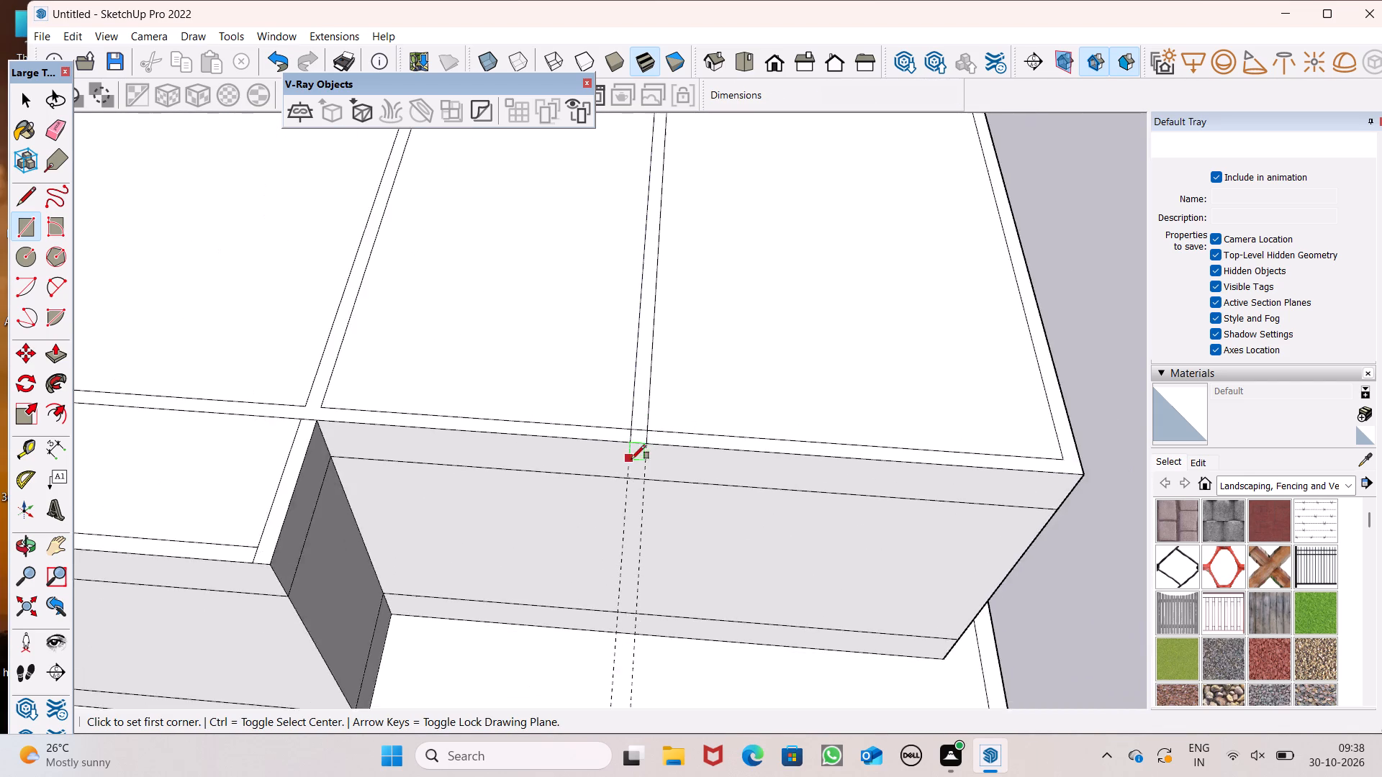
Erase both dashed guide lines along the 6" partition.
{"action": "scroll", "coordinate": [639, 517], "scroll_direction": "down", "scroll_amount": 7}
{"action": "left_click", "coordinate": [56, 132]}
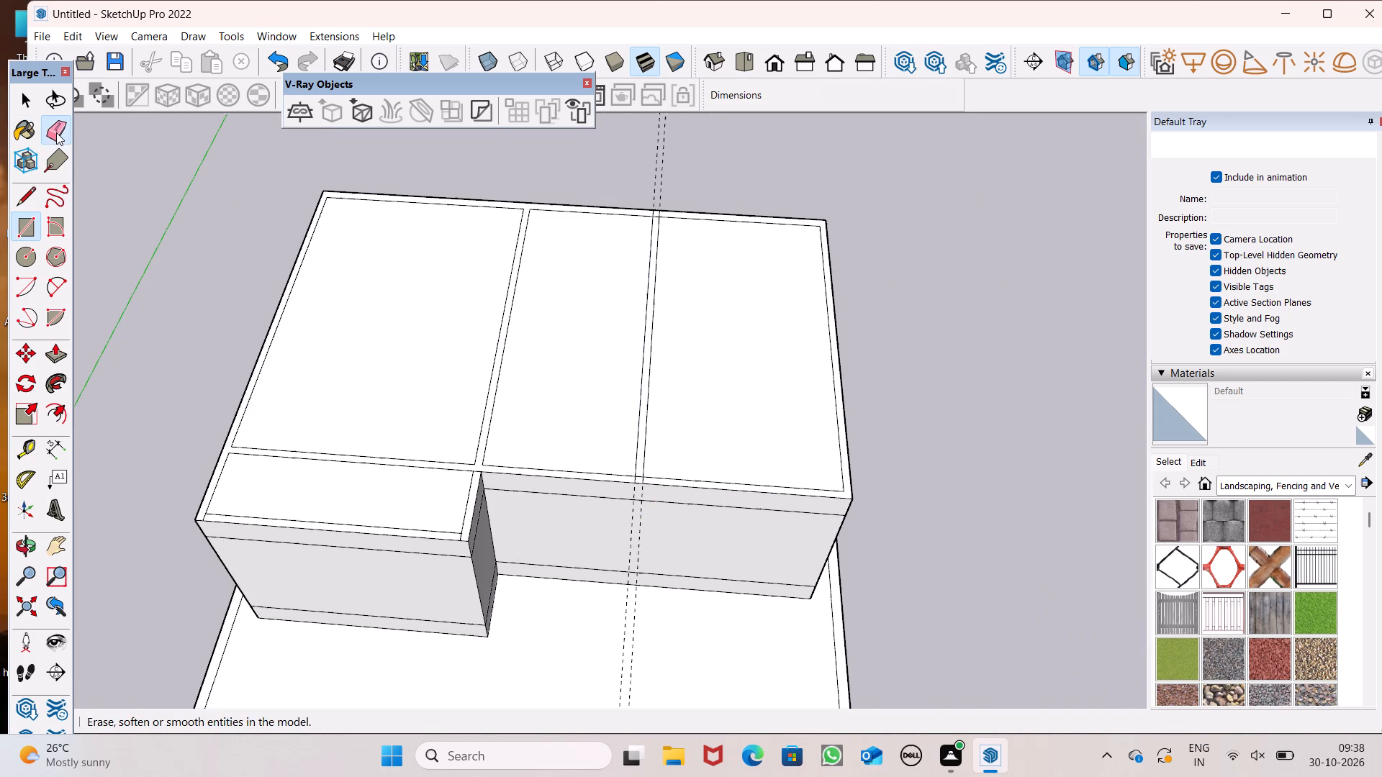
{"action": "left_click_drag", "start_coordinate": [669, 158], "coordinate": [643, 174]}
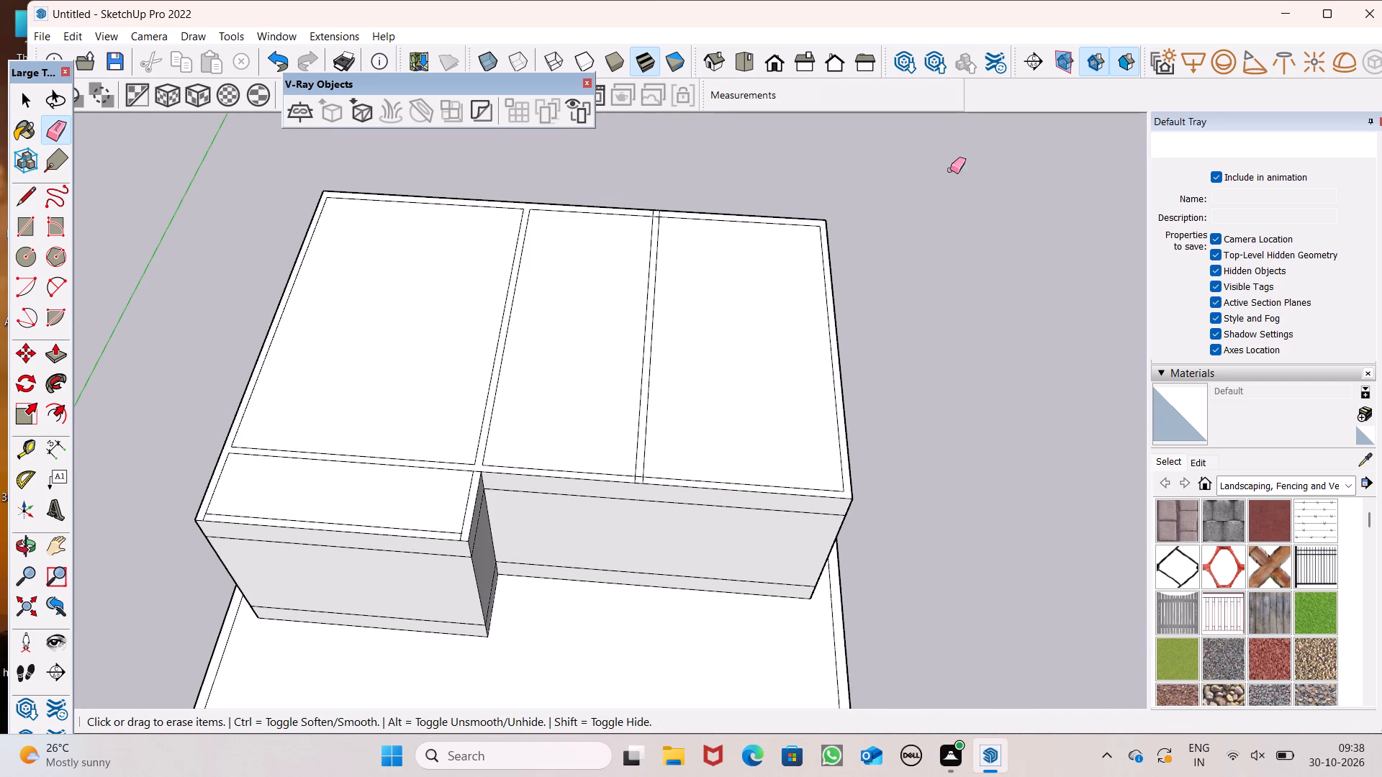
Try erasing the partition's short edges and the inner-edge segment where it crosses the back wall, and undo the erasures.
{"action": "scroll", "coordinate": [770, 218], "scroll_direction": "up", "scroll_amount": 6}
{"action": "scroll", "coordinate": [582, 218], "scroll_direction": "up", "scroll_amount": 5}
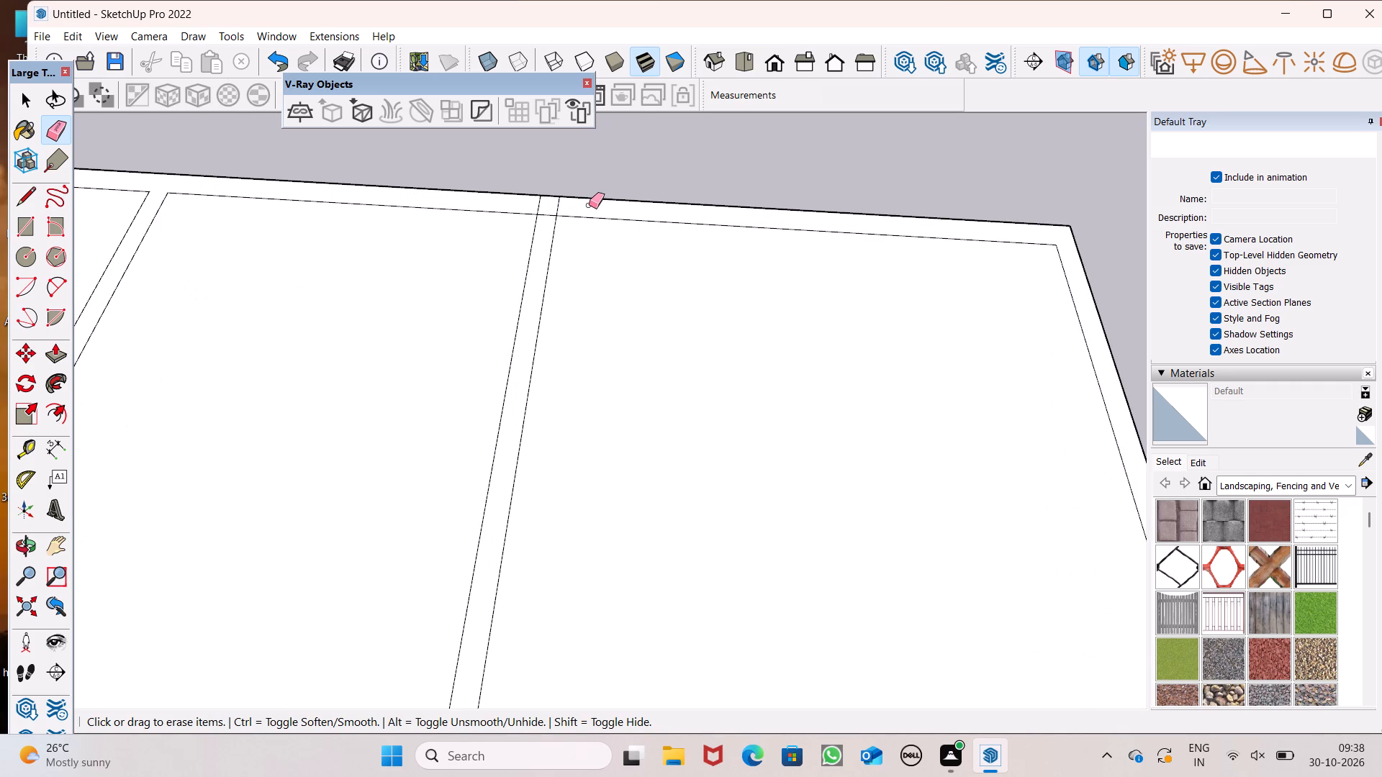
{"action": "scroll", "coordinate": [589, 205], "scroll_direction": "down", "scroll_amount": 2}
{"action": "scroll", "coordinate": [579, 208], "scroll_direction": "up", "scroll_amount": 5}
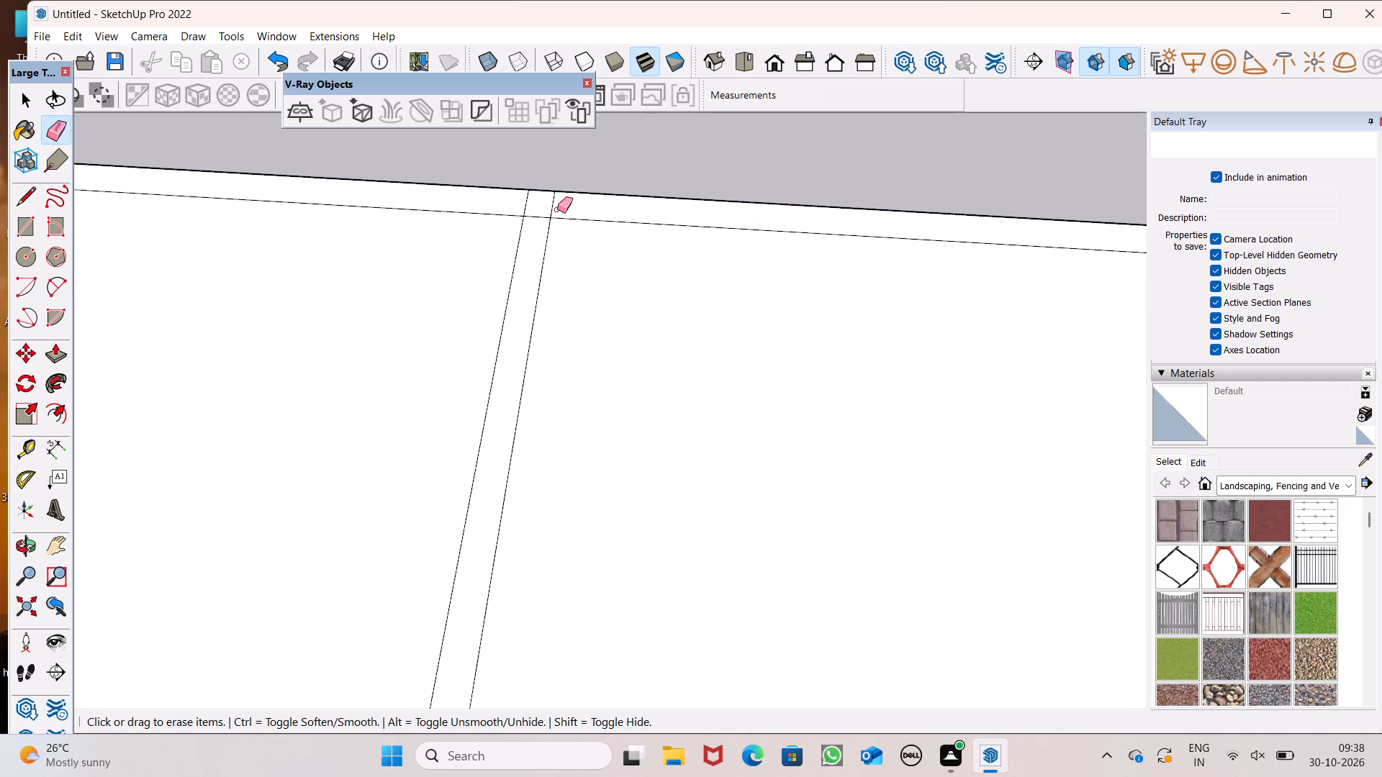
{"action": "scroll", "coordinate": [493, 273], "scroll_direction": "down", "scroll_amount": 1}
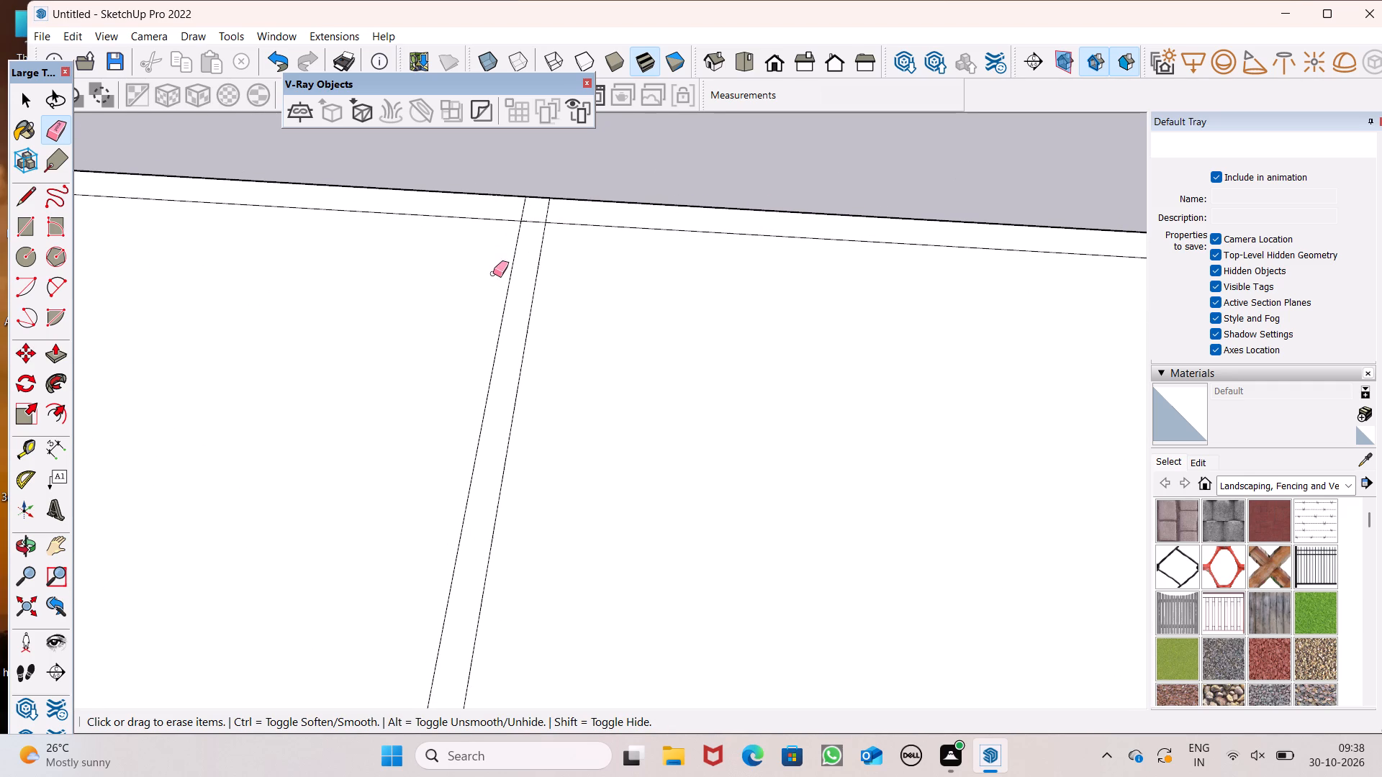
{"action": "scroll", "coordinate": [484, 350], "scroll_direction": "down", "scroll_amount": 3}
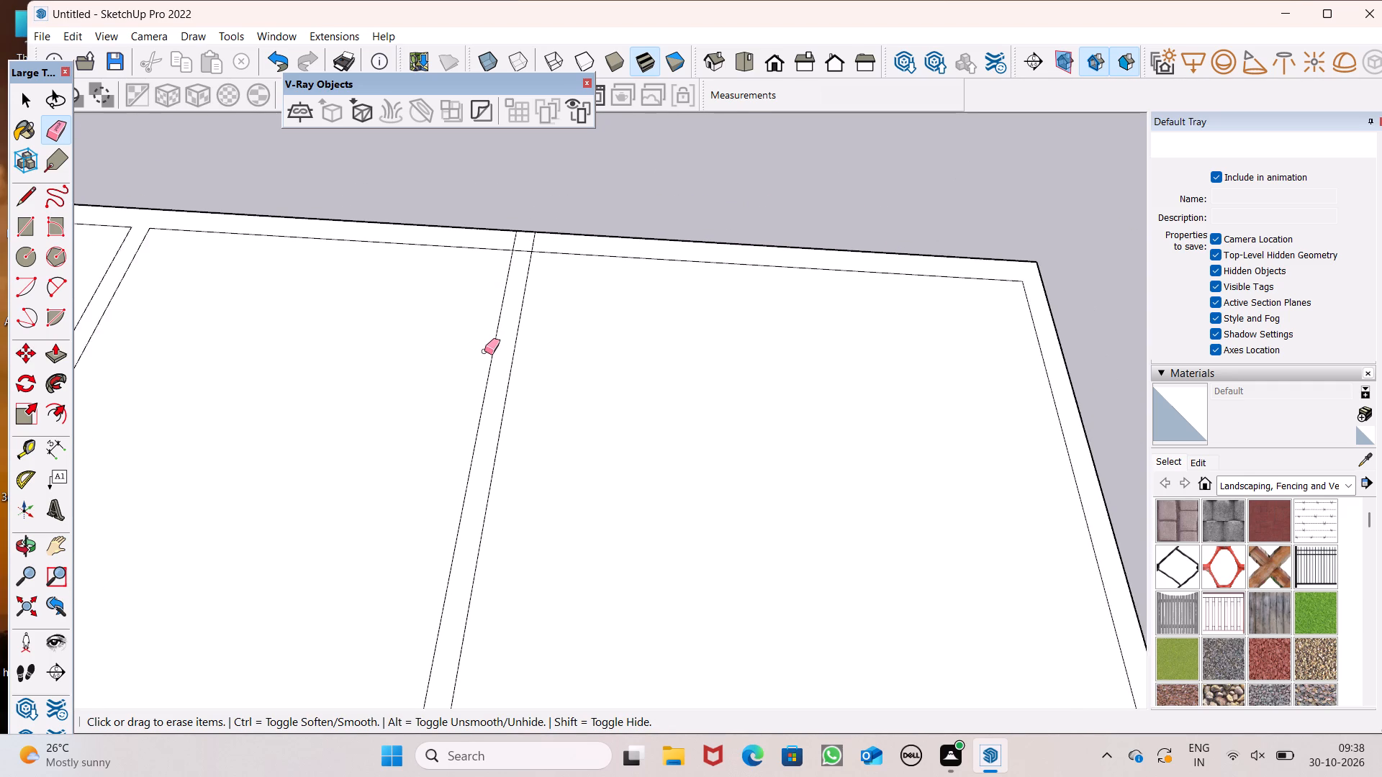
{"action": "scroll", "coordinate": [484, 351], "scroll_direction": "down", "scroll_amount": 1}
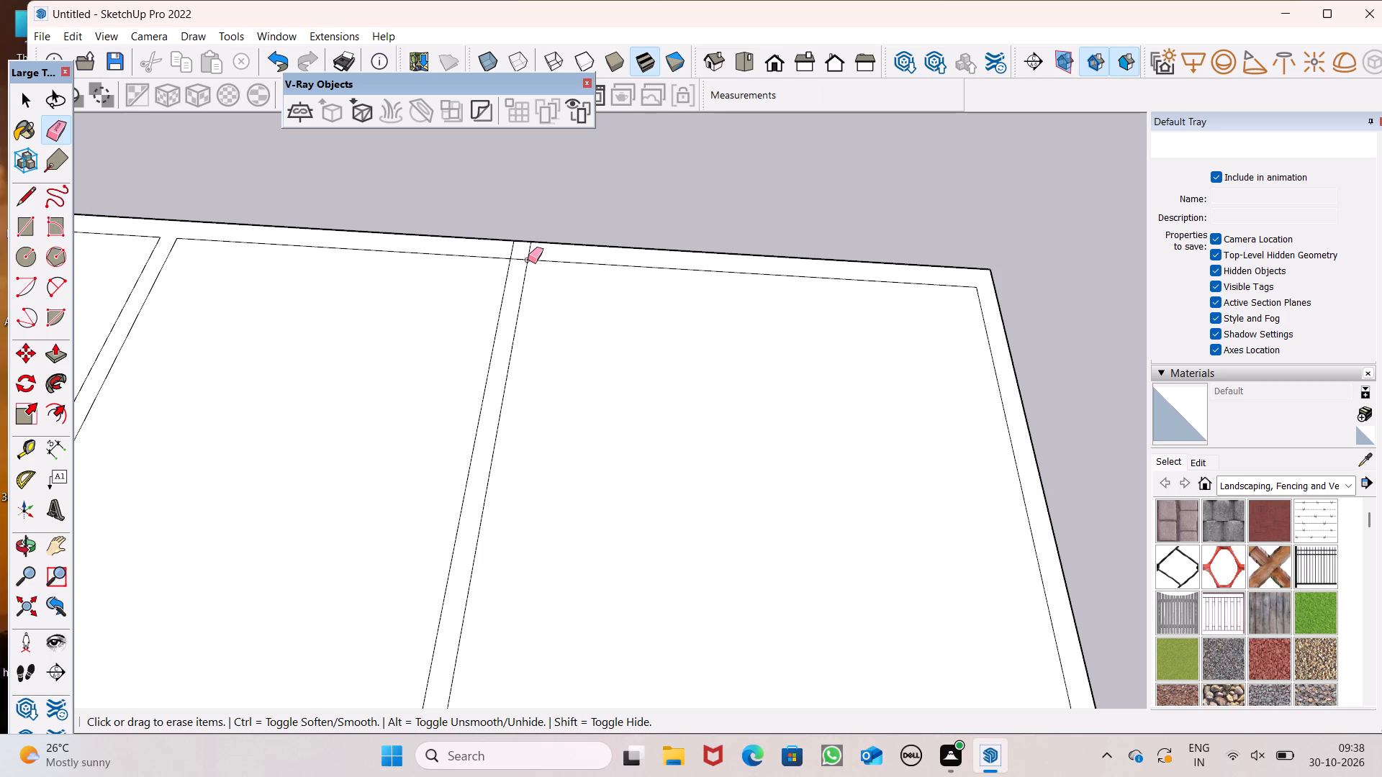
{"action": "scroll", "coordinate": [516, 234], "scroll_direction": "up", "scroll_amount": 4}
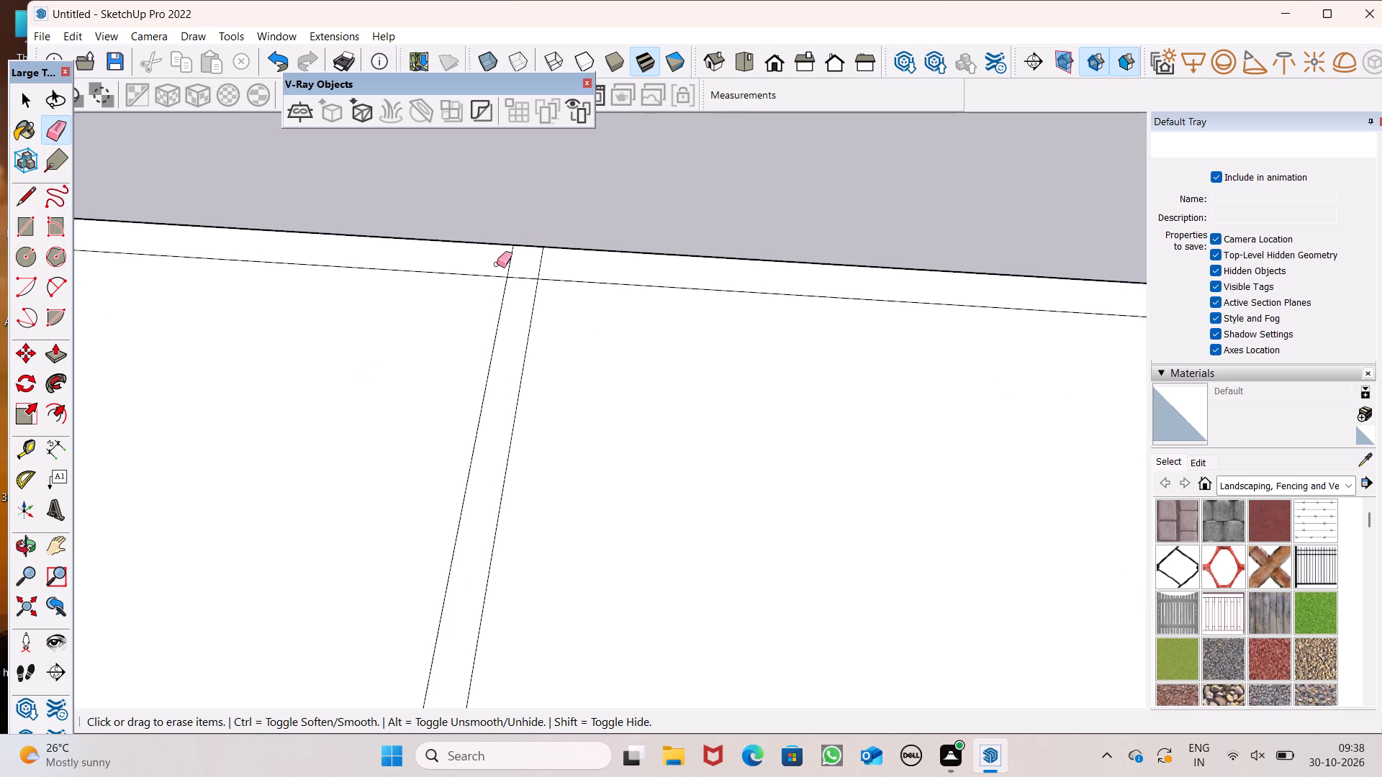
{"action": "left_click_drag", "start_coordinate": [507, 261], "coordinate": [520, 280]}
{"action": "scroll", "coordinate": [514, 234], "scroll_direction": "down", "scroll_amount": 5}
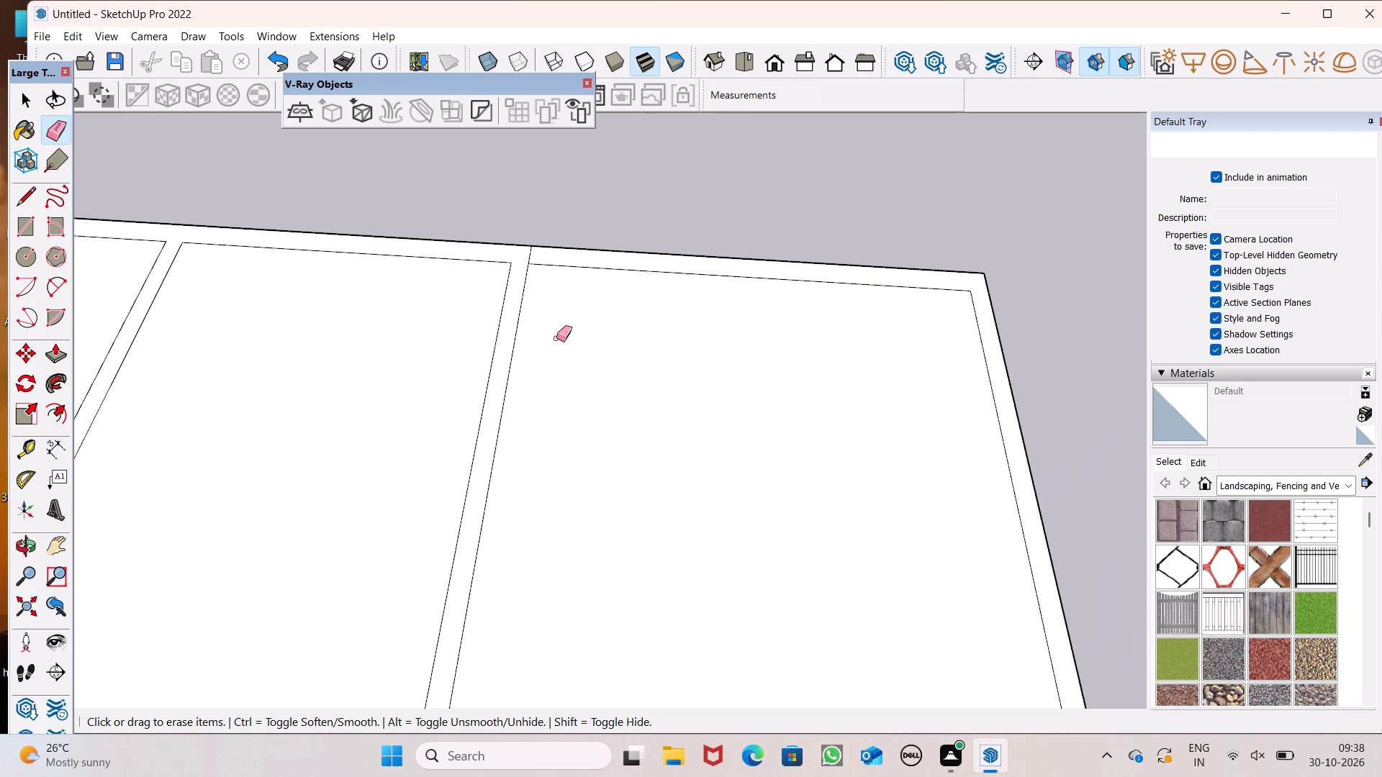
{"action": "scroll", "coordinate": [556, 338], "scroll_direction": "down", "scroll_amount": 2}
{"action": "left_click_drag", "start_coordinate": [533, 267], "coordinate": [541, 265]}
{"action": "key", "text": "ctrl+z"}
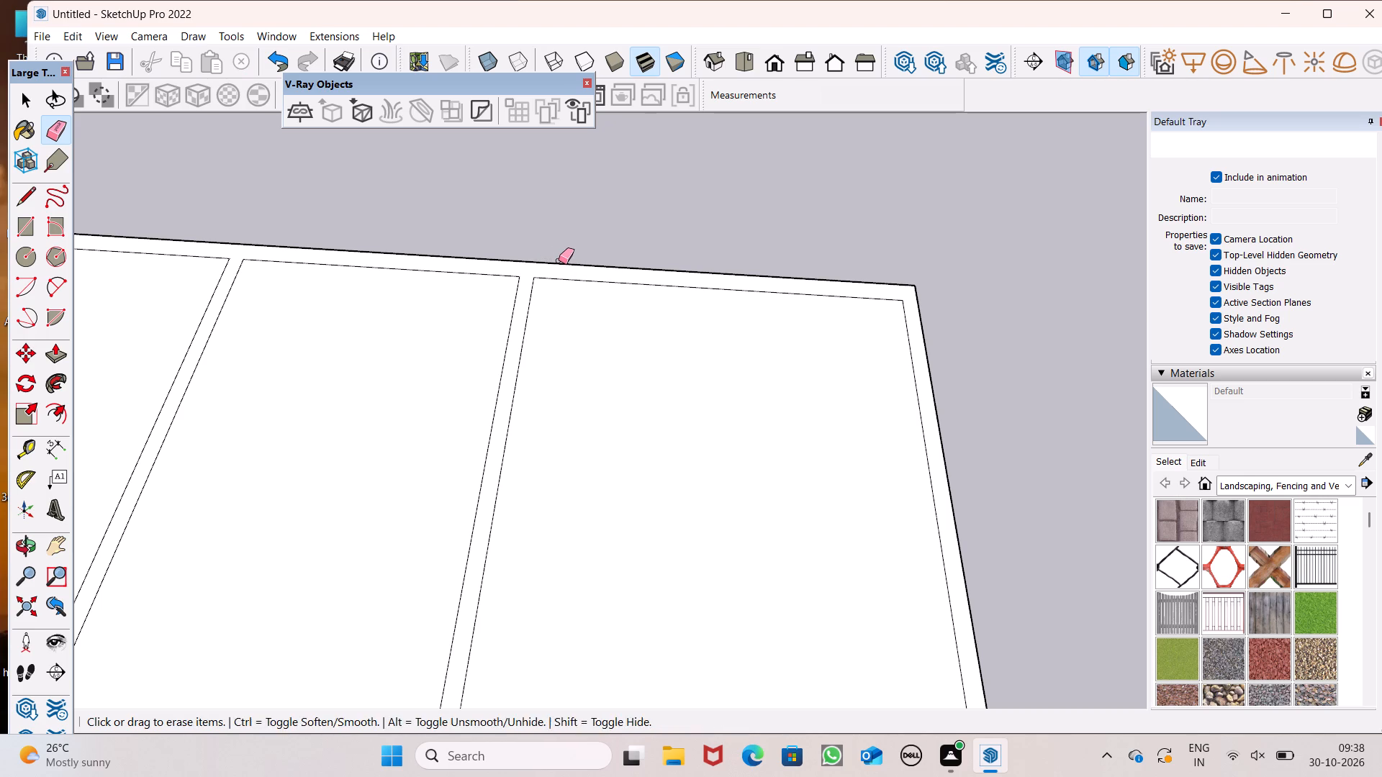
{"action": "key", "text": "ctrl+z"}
Erase the partition's two short edge segments that cross the thickness of the back wall.
{"action": "scroll", "coordinate": [529, 265], "scroll_direction": "up", "scroll_amount": 7}
{"action": "left_click_drag", "start_coordinate": [502, 273], "coordinate": [551, 283]}
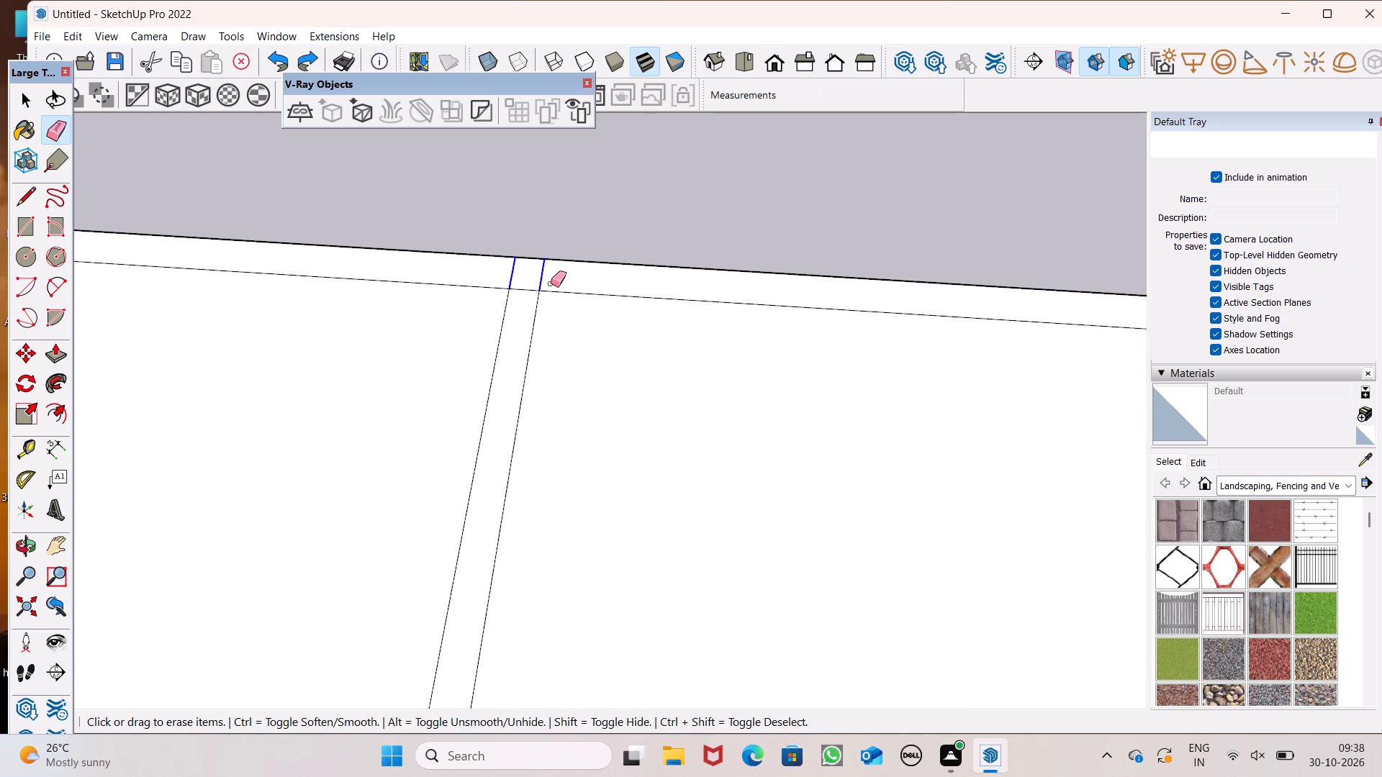
{"action": "left_click_drag", "start_coordinate": [551, 283], "coordinate": [555, 276]}
{"action": "scroll", "coordinate": [873, 326], "scroll_direction": "down", "scroll_amount": 7}
{"action": "scroll", "coordinate": [741, 288], "scroll_direction": "down", "scroll_amount": 3}
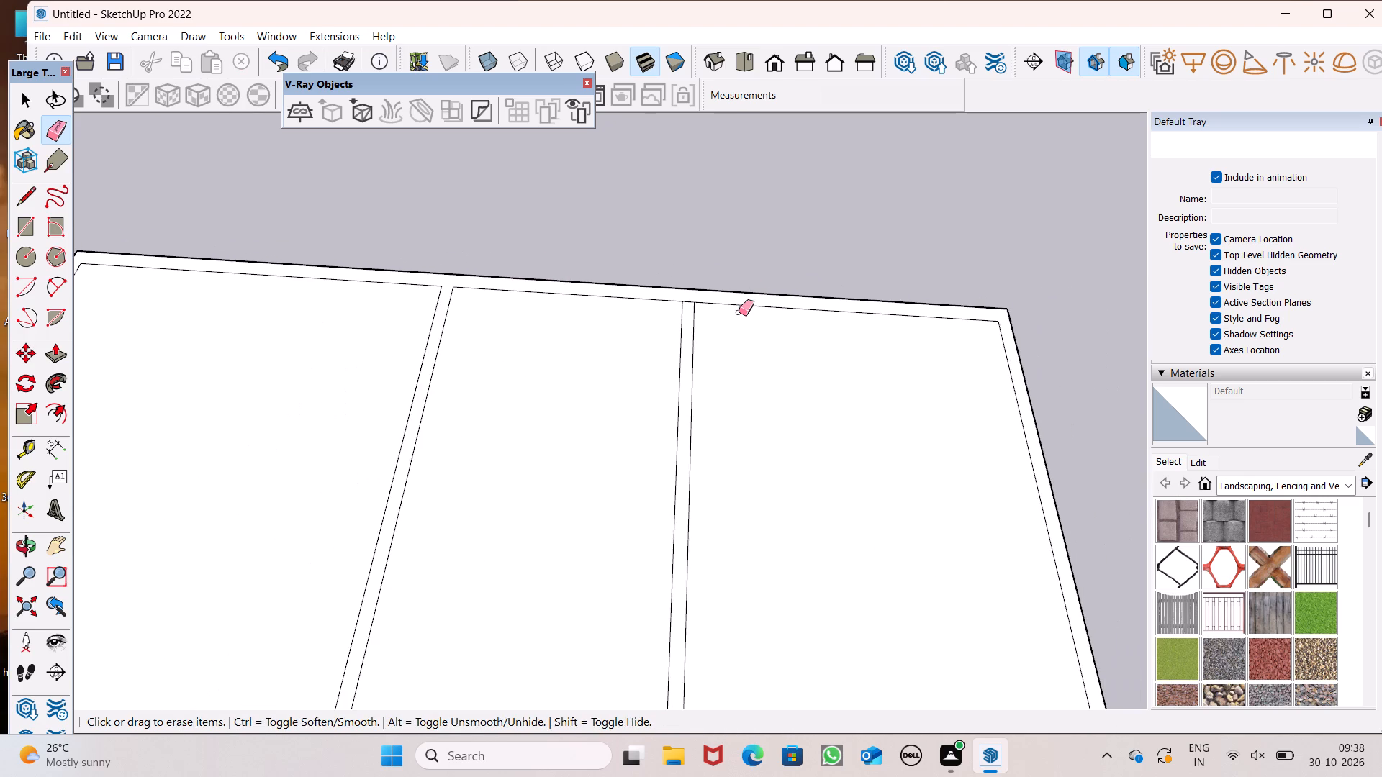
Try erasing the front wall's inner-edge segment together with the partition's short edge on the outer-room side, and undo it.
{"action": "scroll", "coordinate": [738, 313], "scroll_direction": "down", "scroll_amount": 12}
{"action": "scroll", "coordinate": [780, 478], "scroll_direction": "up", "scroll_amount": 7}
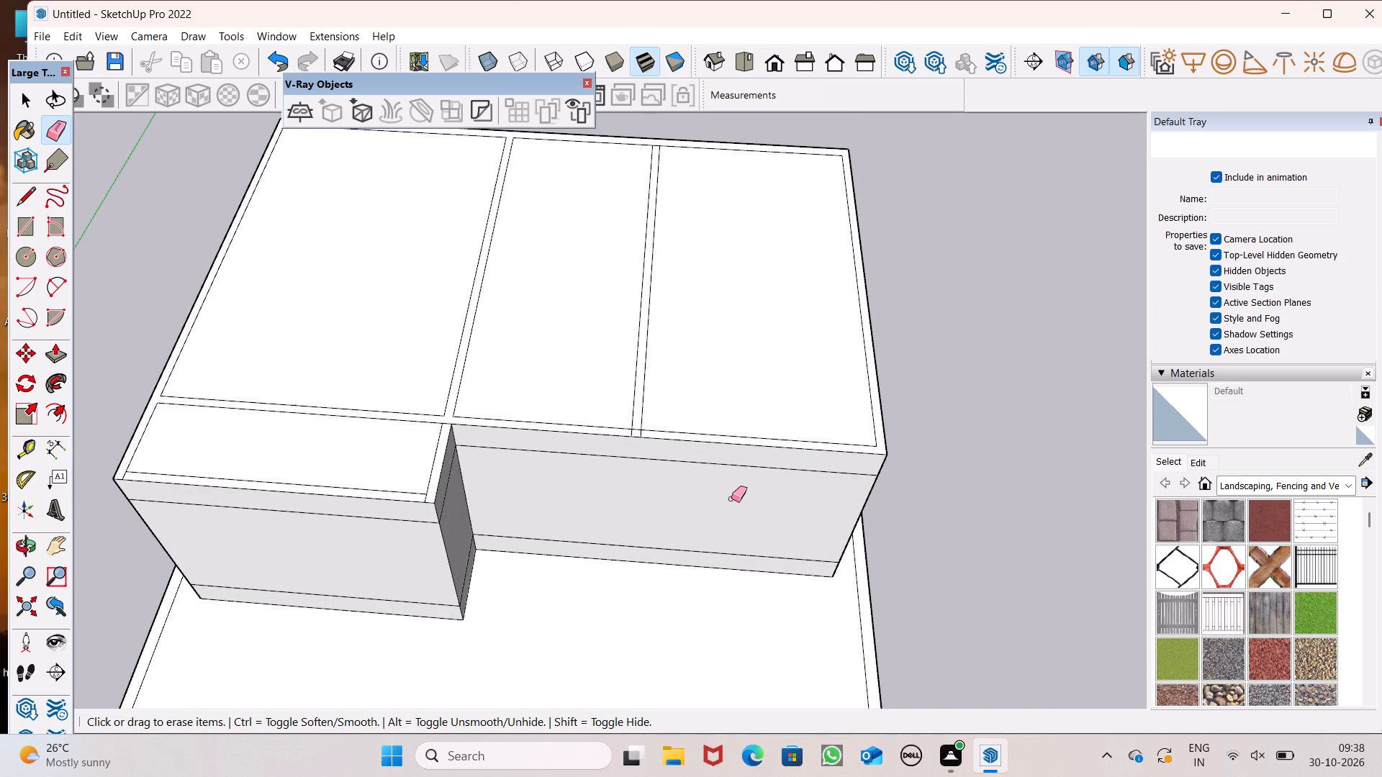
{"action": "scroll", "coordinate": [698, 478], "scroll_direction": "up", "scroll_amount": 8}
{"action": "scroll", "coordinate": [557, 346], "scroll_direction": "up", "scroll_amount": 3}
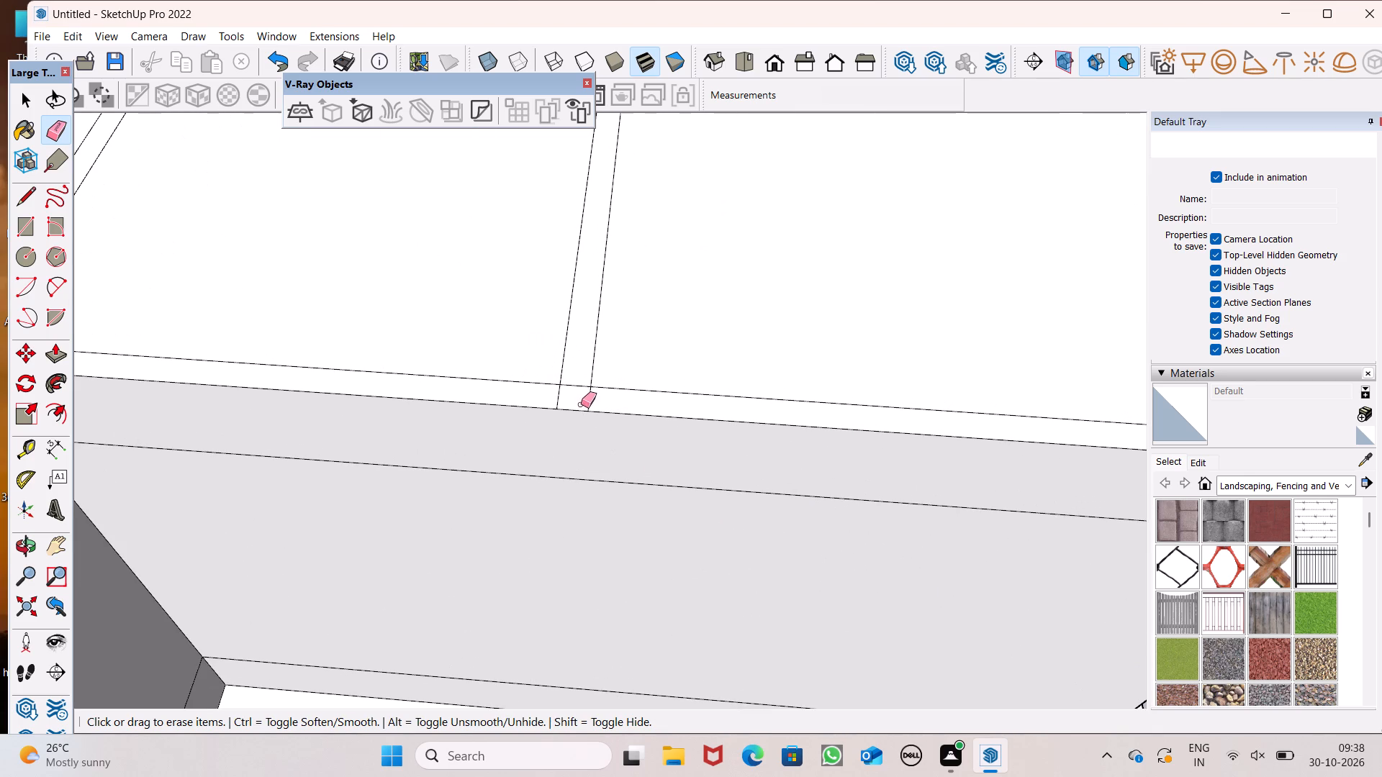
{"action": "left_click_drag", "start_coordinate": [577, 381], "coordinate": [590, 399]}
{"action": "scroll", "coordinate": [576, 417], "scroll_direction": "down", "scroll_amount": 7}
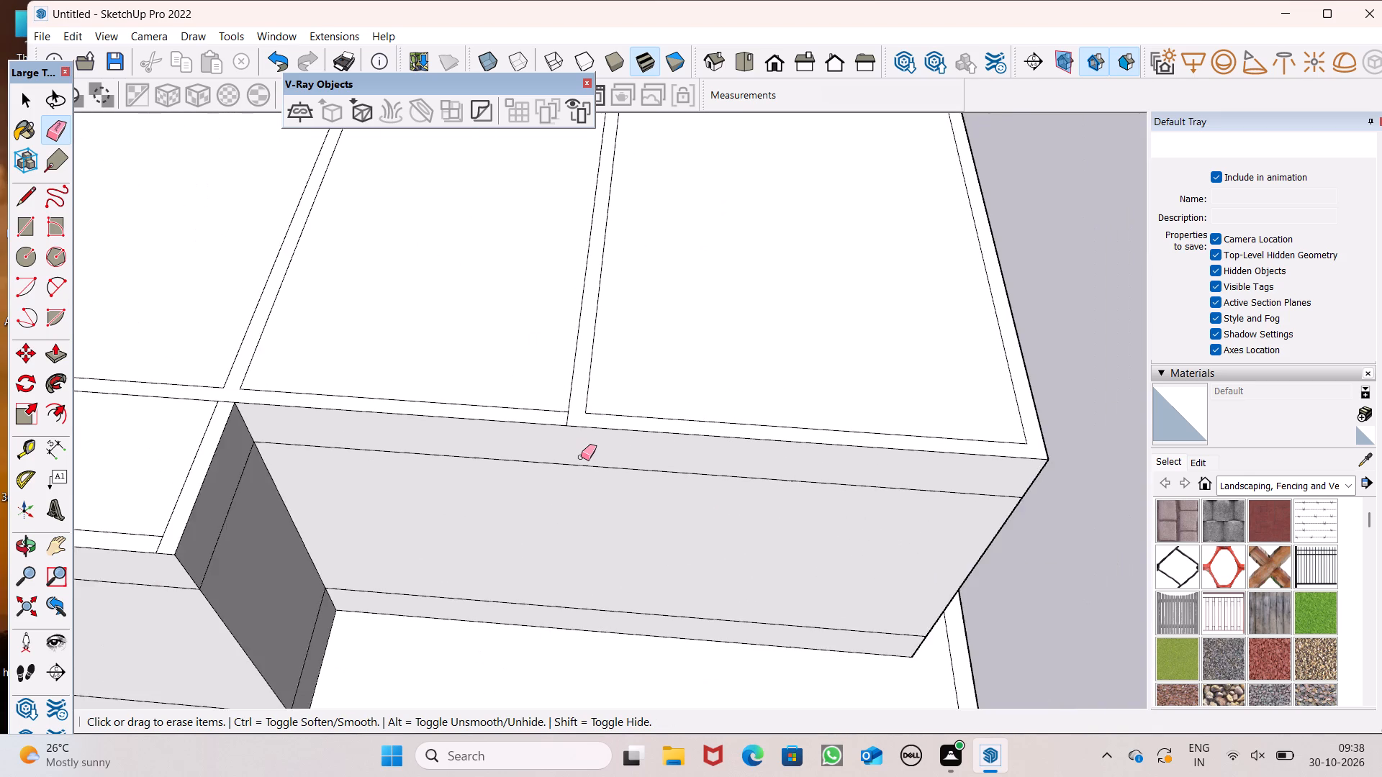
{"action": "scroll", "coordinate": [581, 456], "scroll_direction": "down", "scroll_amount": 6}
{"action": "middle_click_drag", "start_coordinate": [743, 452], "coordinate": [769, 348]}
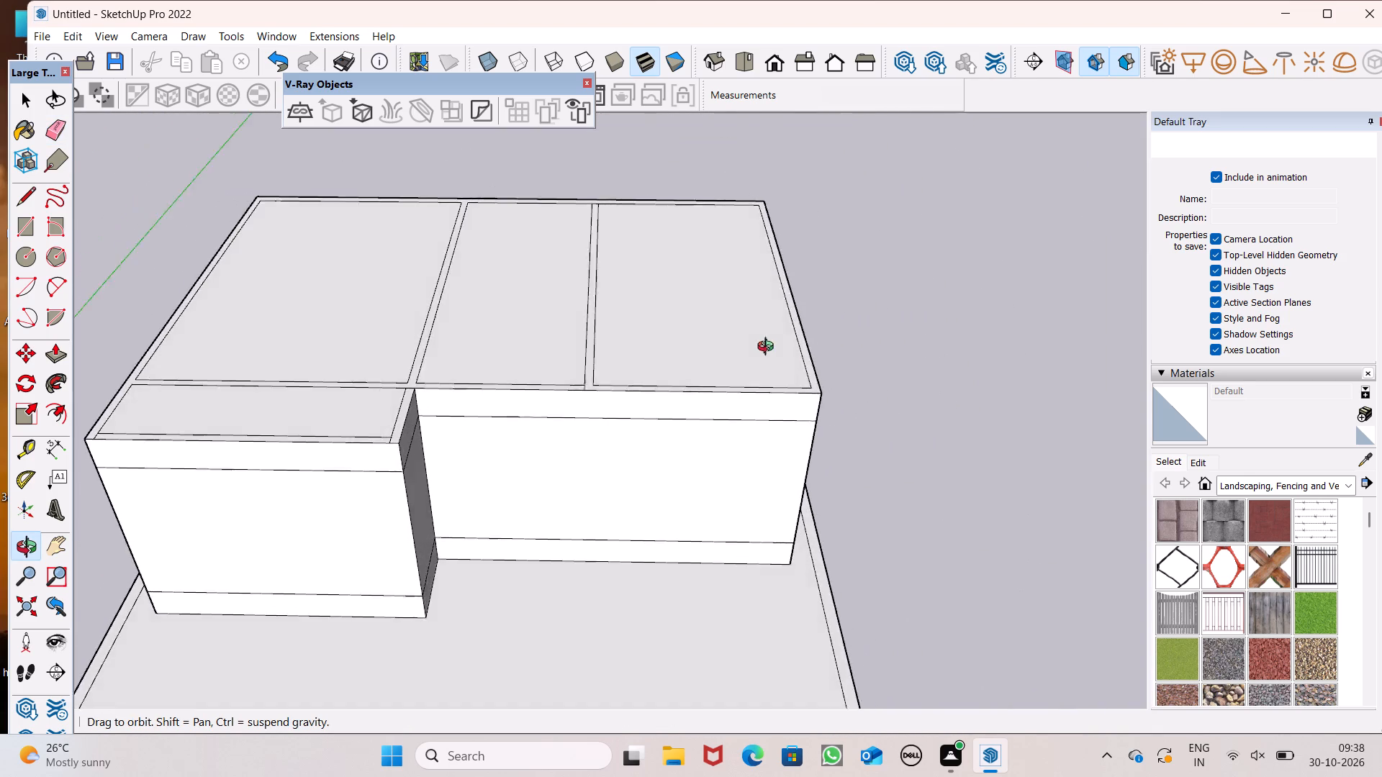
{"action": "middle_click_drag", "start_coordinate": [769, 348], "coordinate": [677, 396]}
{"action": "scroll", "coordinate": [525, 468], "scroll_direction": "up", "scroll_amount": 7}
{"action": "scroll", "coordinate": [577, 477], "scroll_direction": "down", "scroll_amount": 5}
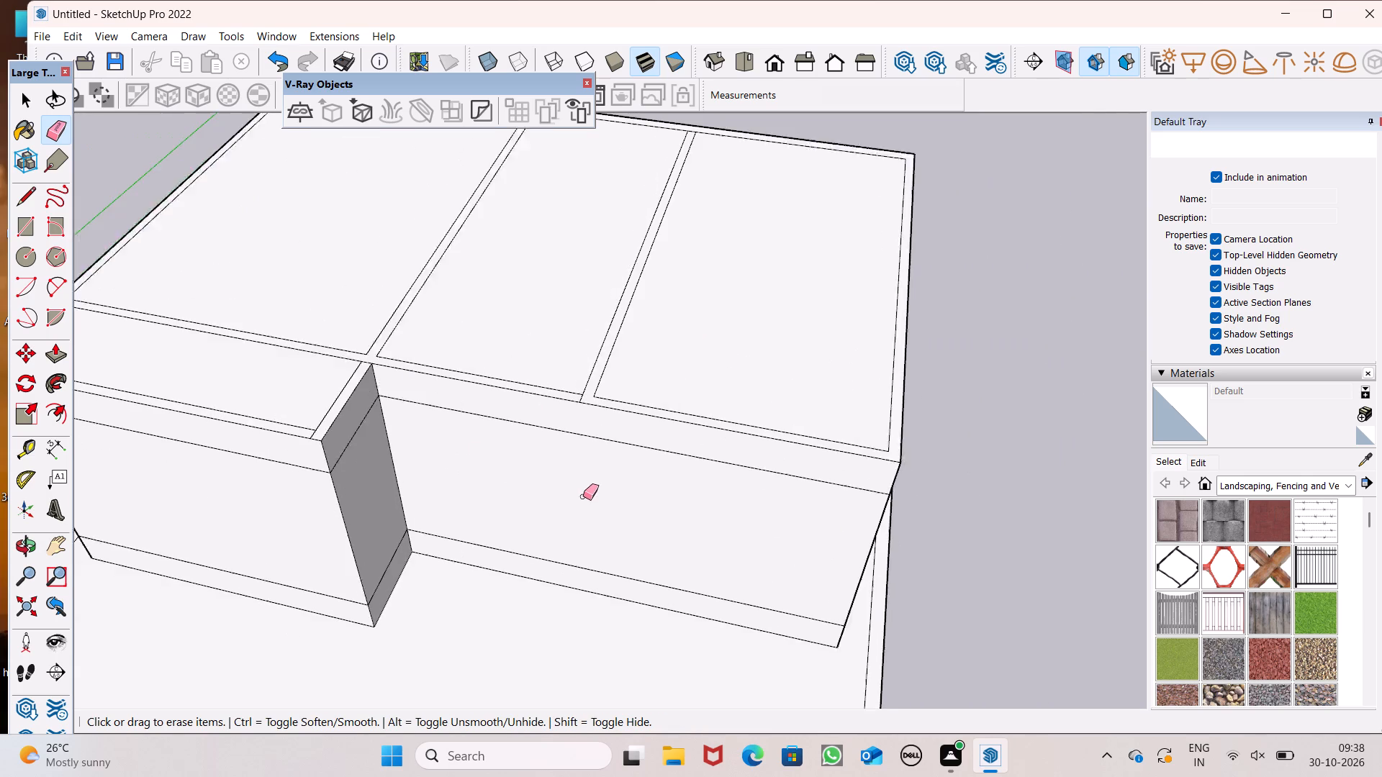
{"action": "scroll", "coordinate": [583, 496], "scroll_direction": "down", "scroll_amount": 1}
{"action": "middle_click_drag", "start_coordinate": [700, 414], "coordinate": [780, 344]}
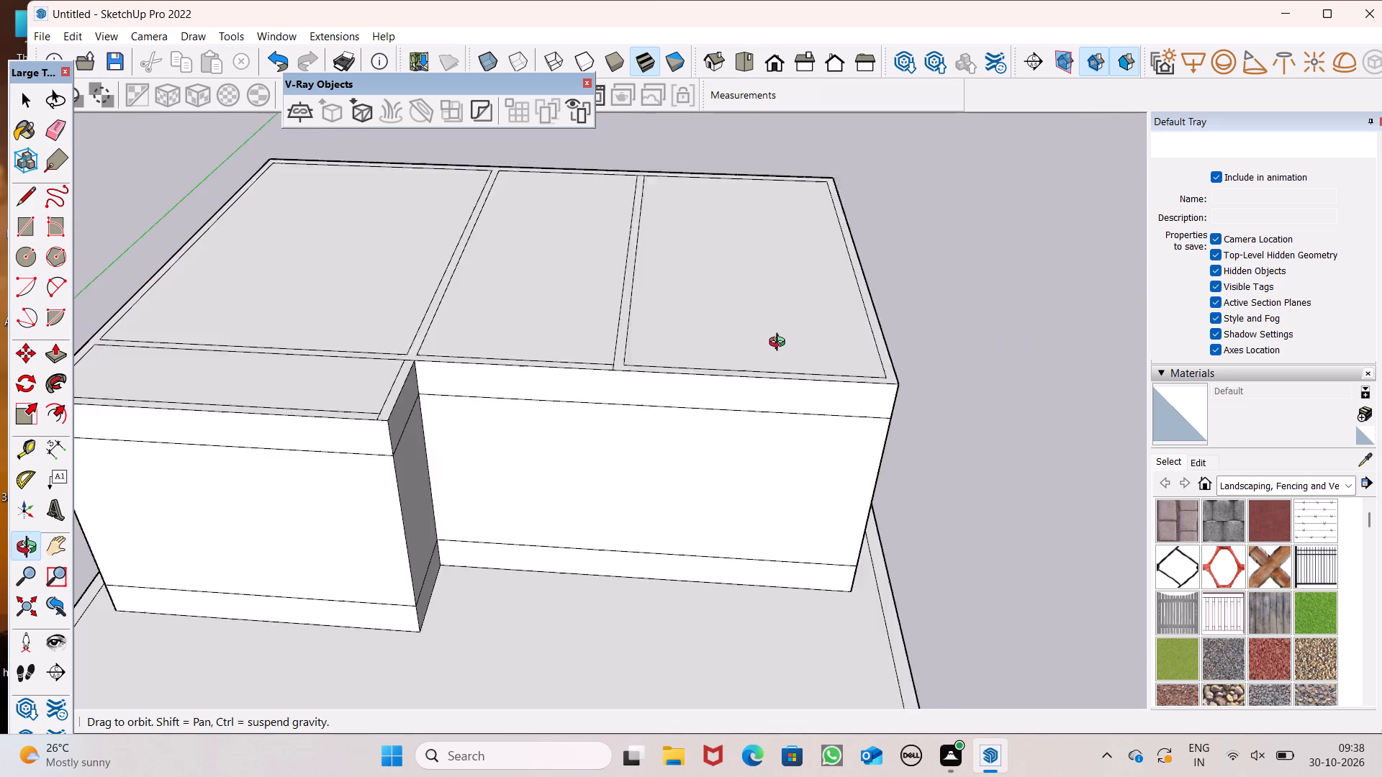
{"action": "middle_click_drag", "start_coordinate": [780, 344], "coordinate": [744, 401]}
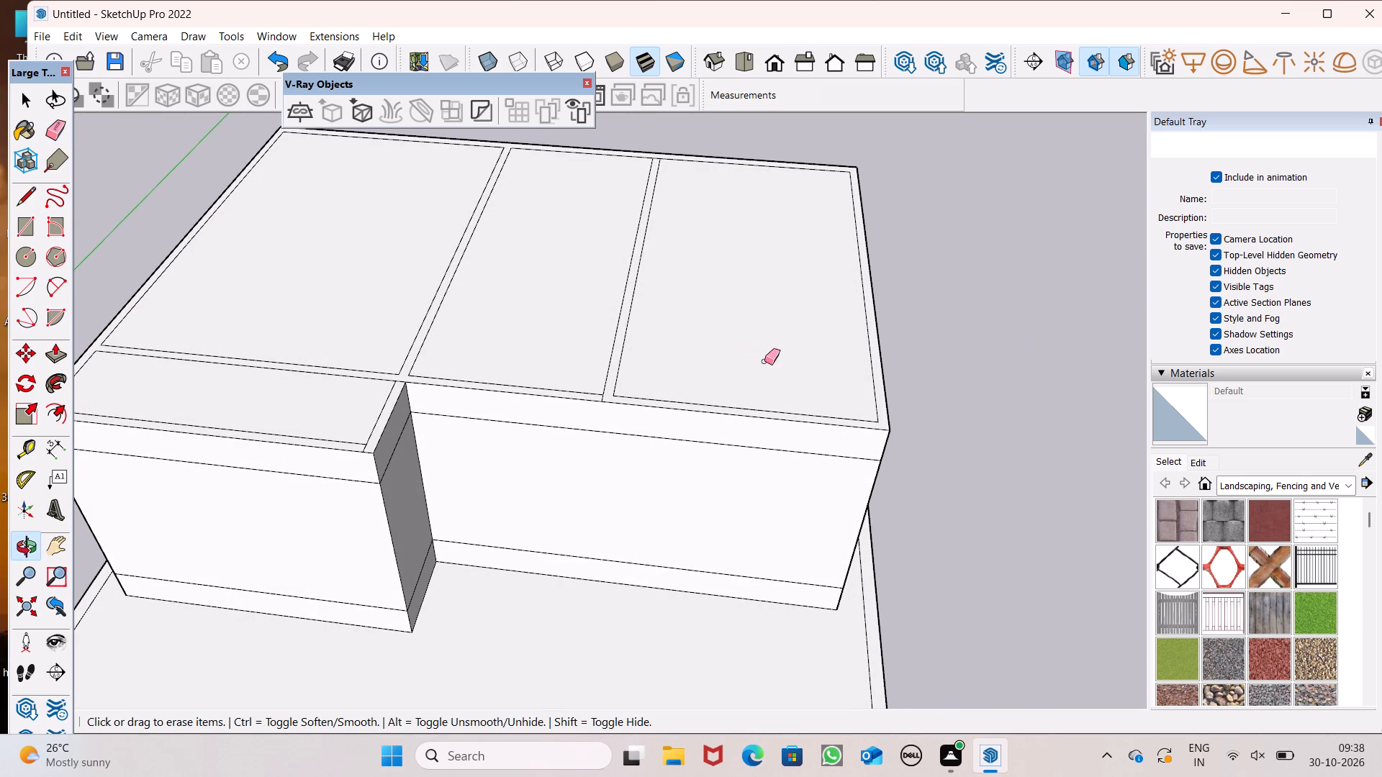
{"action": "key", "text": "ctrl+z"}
Erase the front wall's inner-edge segment that closes off the end of the partition.
{"action": "scroll", "coordinate": [643, 391], "scroll_direction": "up", "scroll_amount": 7}
{"action": "scroll", "coordinate": [541, 422], "scroll_direction": "up", "scroll_amount": 5}
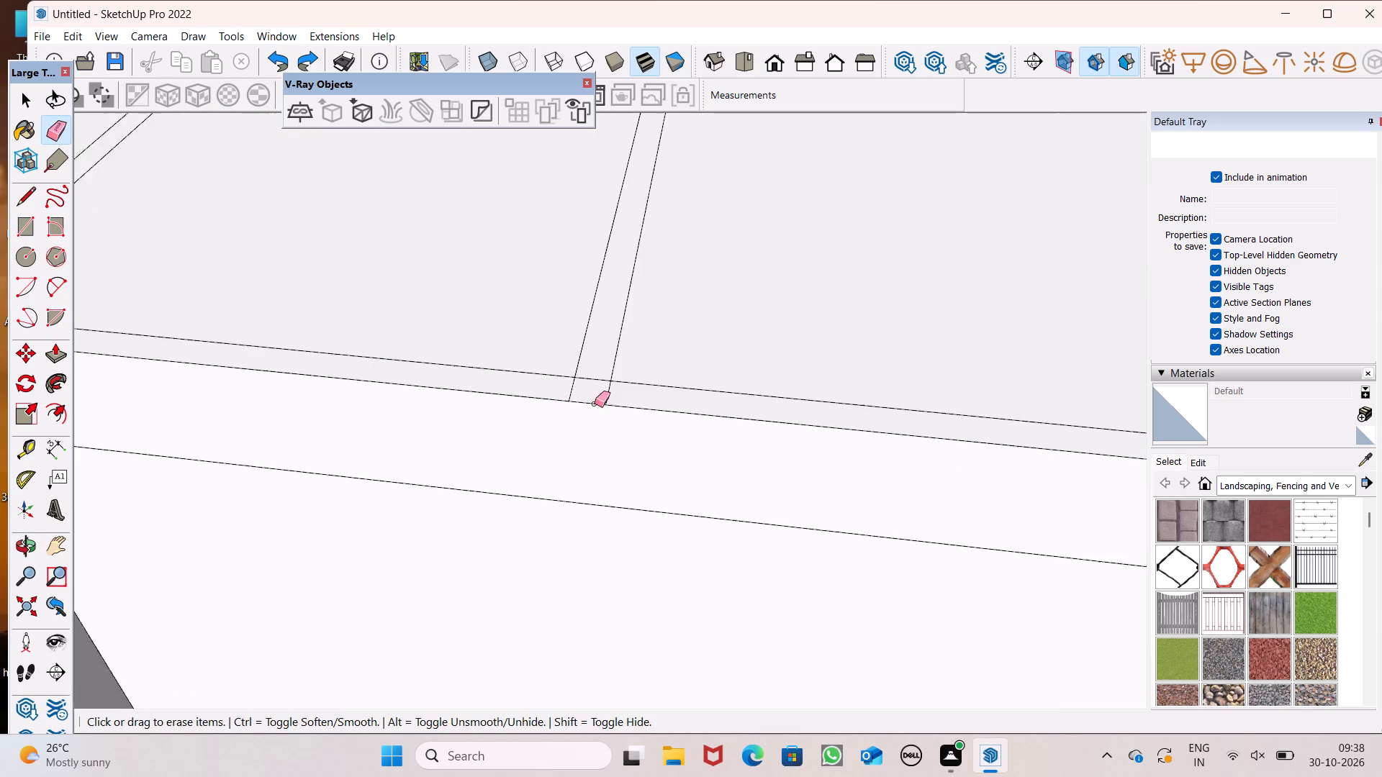
{"action": "scroll", "coordinate": [595, 404], "scroll_direction": "up", "scroll_amount": 2}
{"action": "scroll", "coordinate": [599, 419], "scroll_direction": "down", "scroll_amount": 13}
{"action": "middle_click_drag", "start_coordinate": [608, 481], "coordinate": [648, 568]}
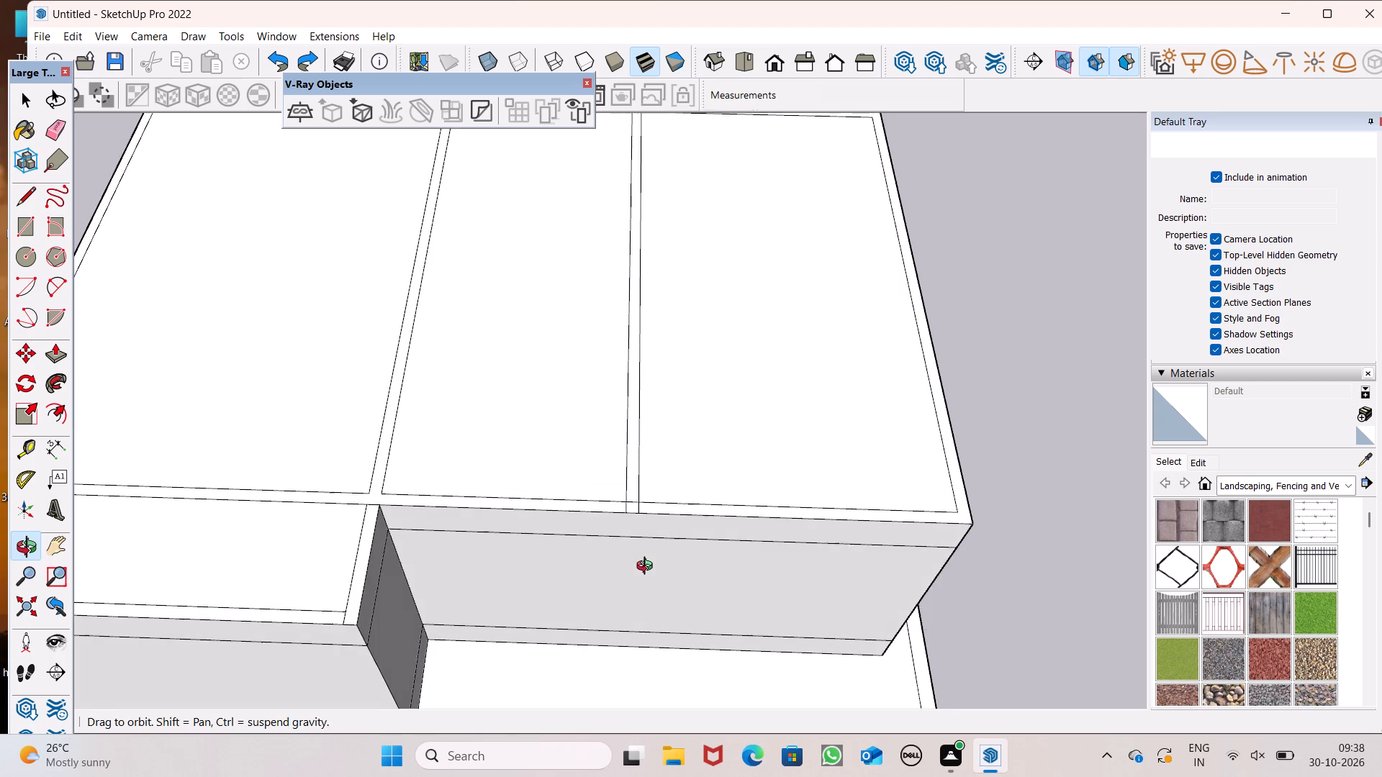
{"action": "middle_click_drag", "start_coordinate": [648, 568], "coordinate": [644, 578]}
{"action": "scroll", "coordinate": [643, 578], "scroll_direction": "up", "scroll_amount": 1}
{"action": "scroll", "coordinate": [647, 550], "scroll_direction": "down", "scroll_amount": 3}
{"action": "scroll", "coordinate": [667, 503], "scroll_direction": "up", "scroll_amount": 6}
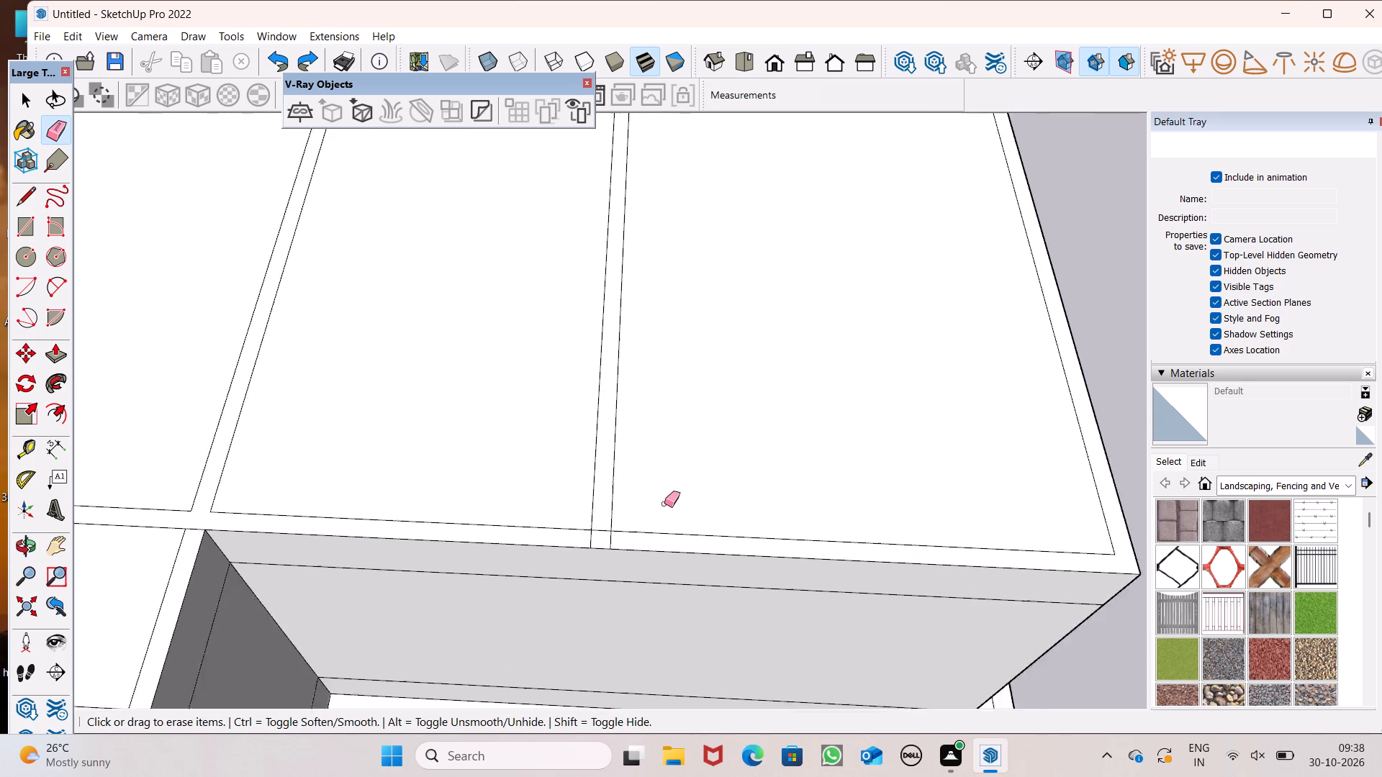
{"action": "scroll", "coordinate": [664, 504], "scroll_direction": "up", "scroll_amount": 1}
{"action": "scroll", "coordinate": [590, 518], "scroll_direction": "up", "scroll_amount": 6}
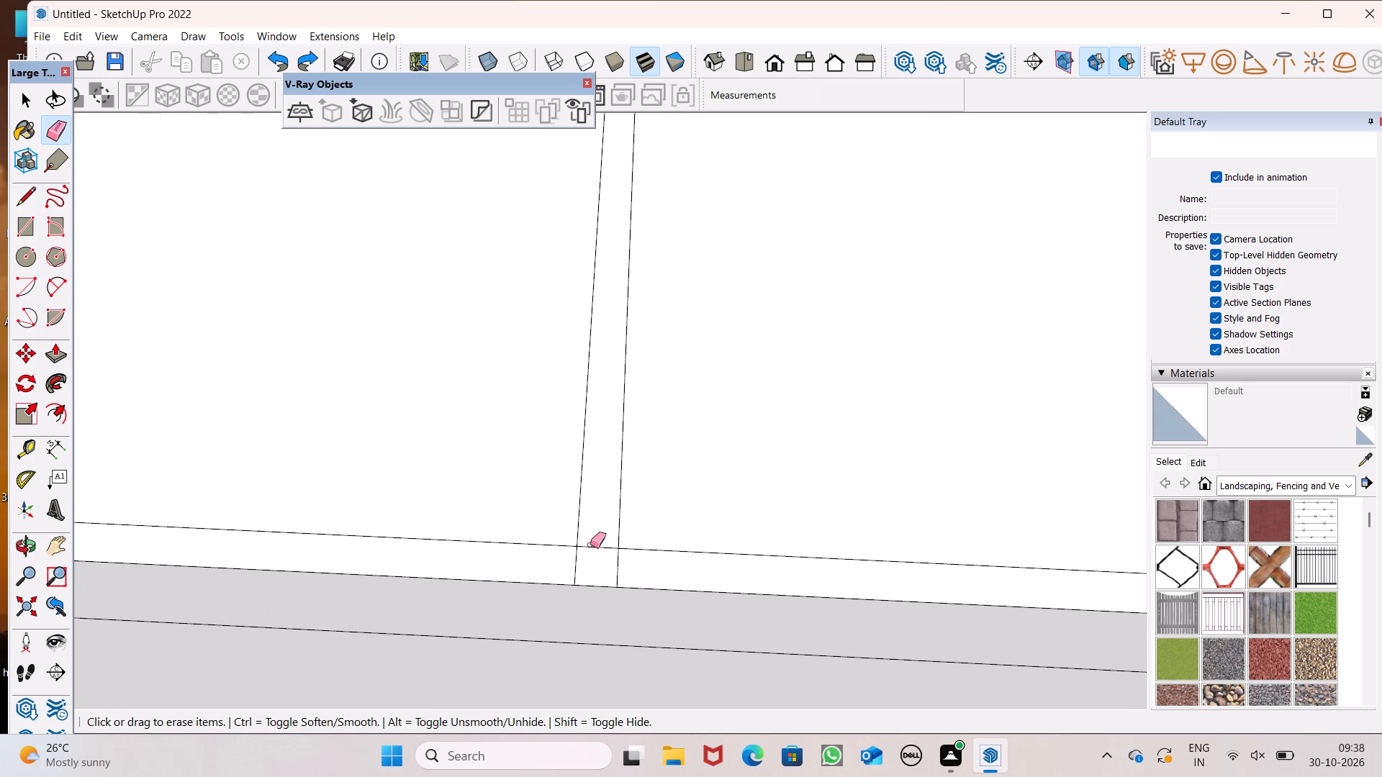
{"action": "left_click_drag", "start_coordinate": [592, 537], "coordinate": [595, 557]}
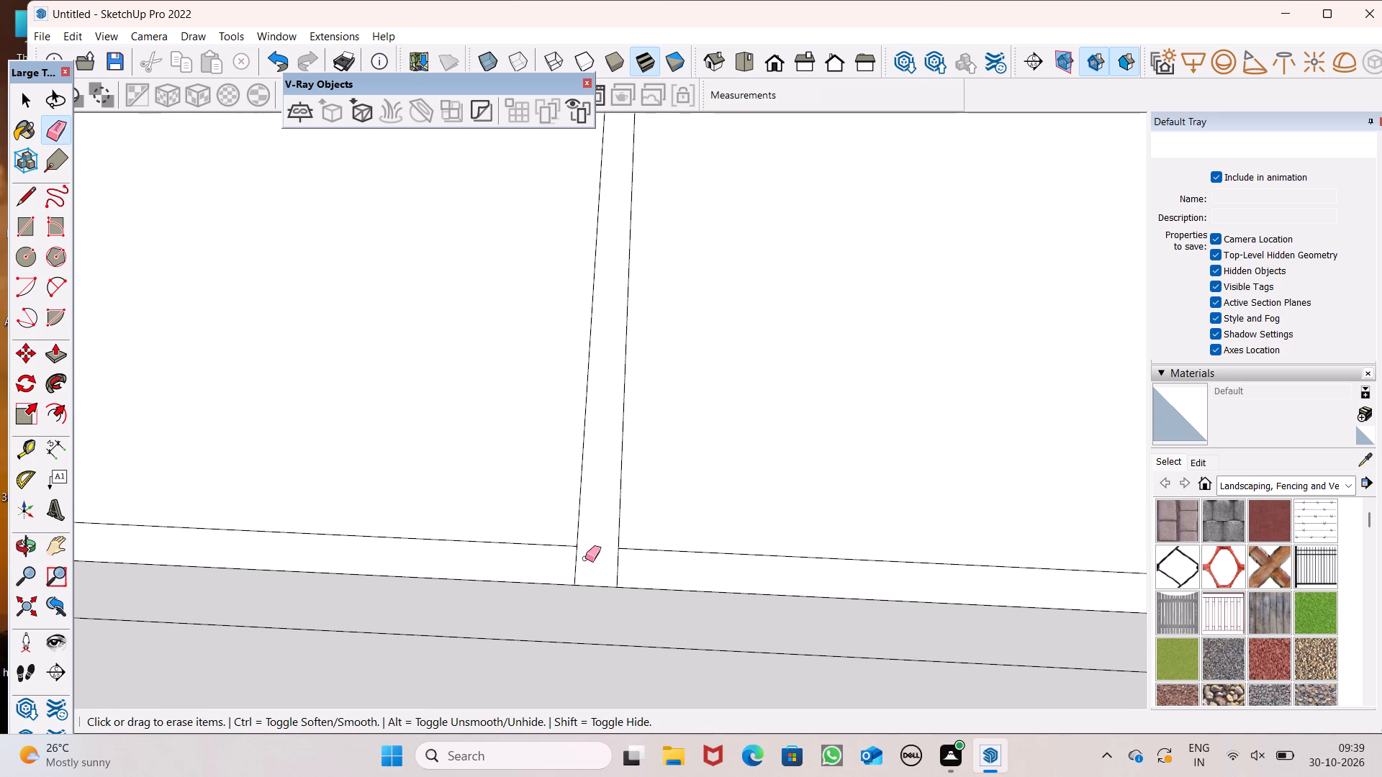
Erase the partition's short edge segment crossing the front wall on the side facing the middle room.
{"action": "scroll", "coordinate": [503, 547], "scroll_direction": "down", "scroll_amount": 16}
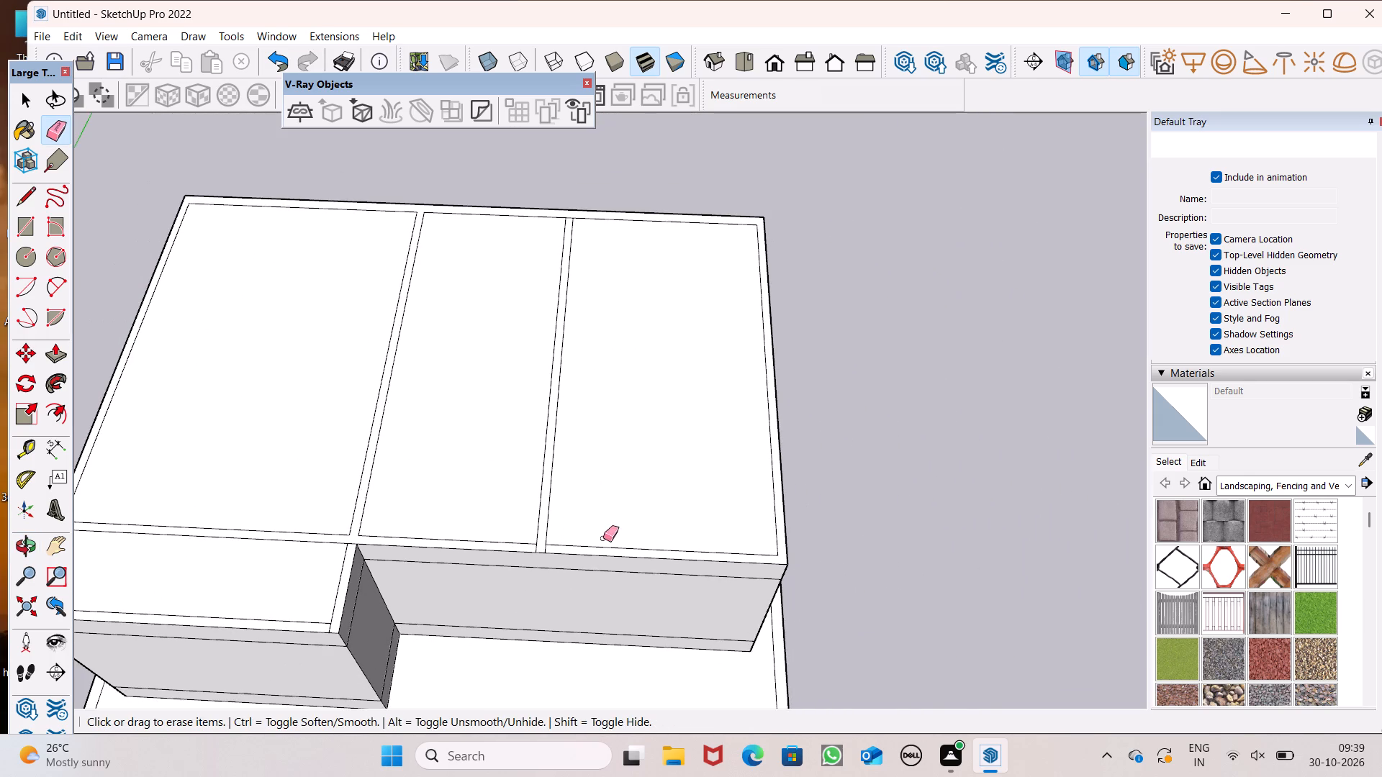
{"action": "middle_click_drag", "start_coordinate": [618, 542], "coordinate": [631, 517]}
{"action": "scroll", "coordinate": [607, 542], "scroll_direction": "up", "scroll_amount": 5}
{"action": "scroll", "coordinate": [581, 562], "scroll_direction": "down", "scroll_amount": 2}
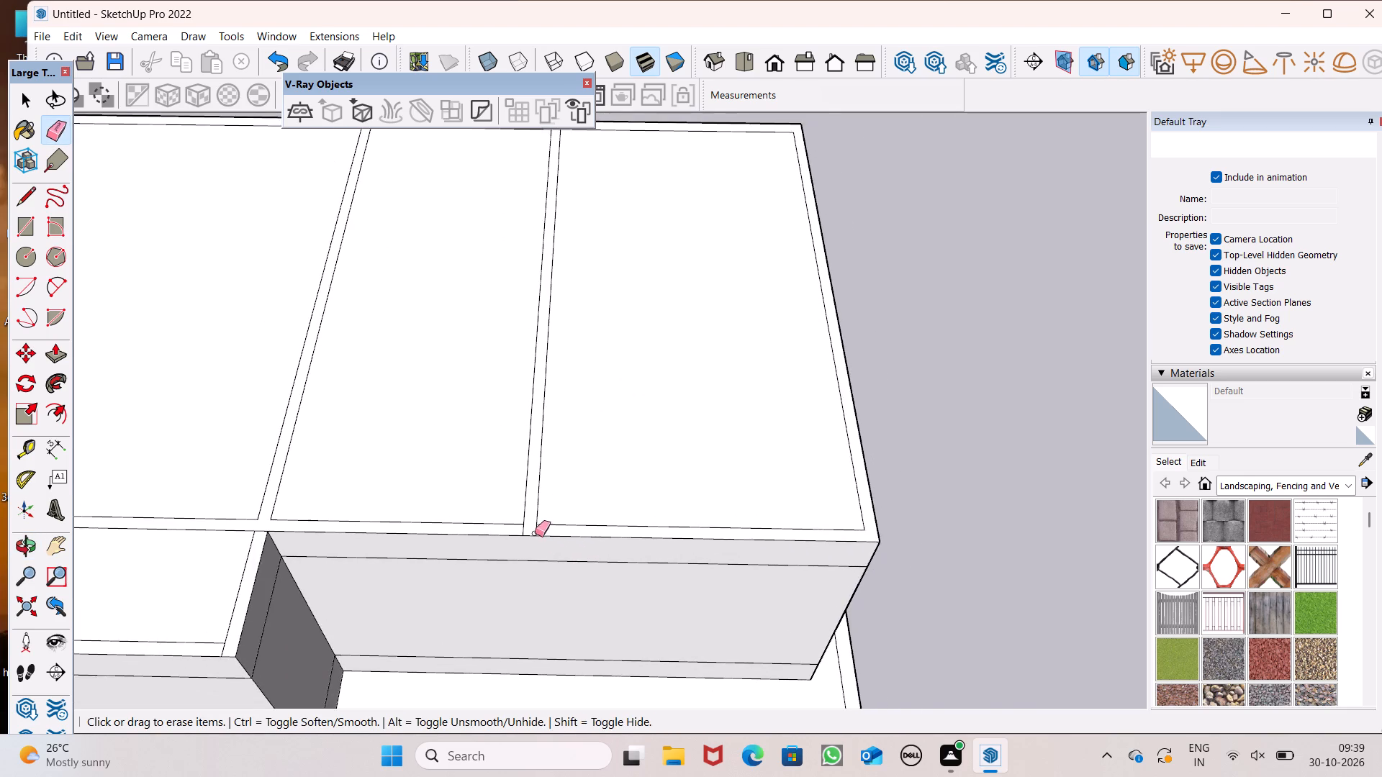
{"action": "scroll", "coordinate": [535, 533], "scroll_direction": "up", "scroll_amount": 6}
{"action": "scroll", "coordinate": [530, 546], "scroll_direction": "down", "scroll_amount": 2}
{"action": "scroll", "coordinate": [544, 527], "scroll_direction": "up", "scroll_amount": 4}
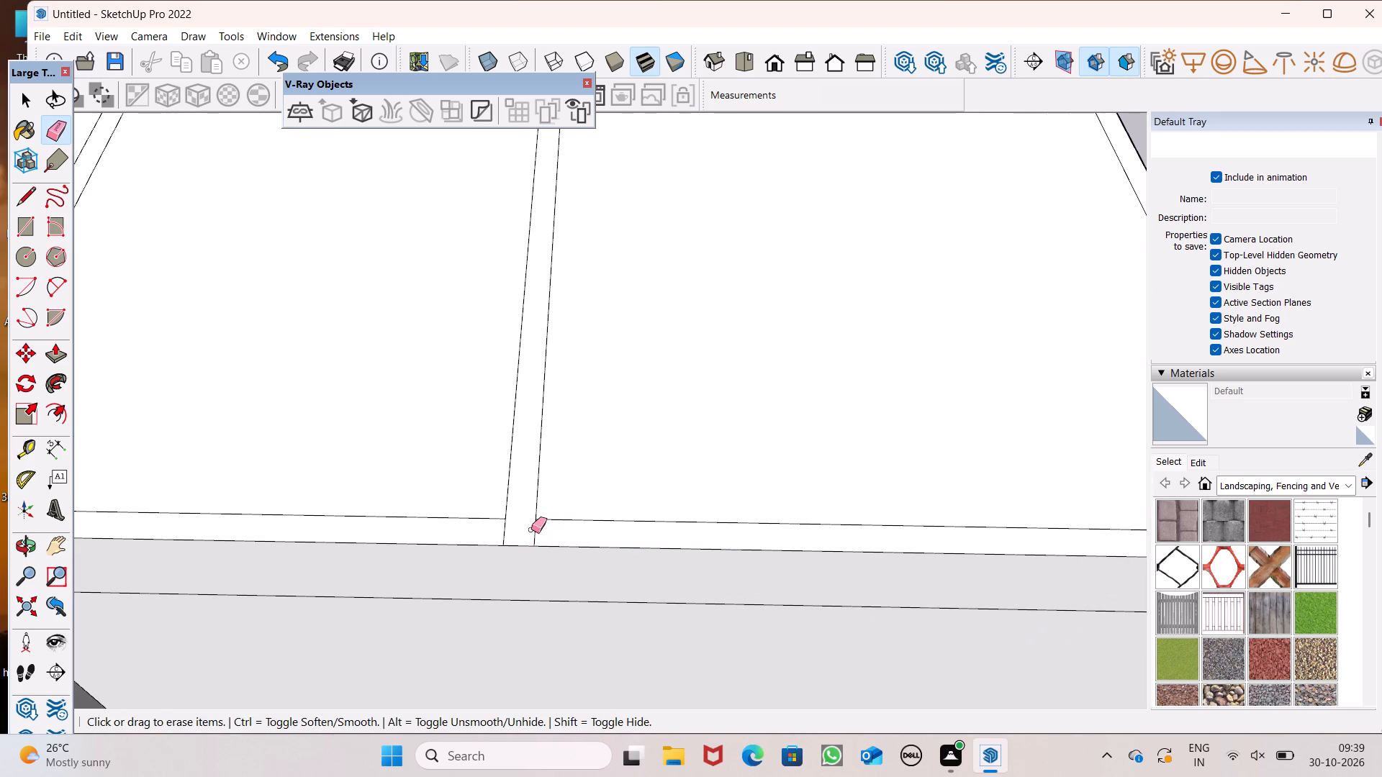
{"action": "left_click_drag", "start_coordinate": [501, 537], "coordinate": [510, 536]}
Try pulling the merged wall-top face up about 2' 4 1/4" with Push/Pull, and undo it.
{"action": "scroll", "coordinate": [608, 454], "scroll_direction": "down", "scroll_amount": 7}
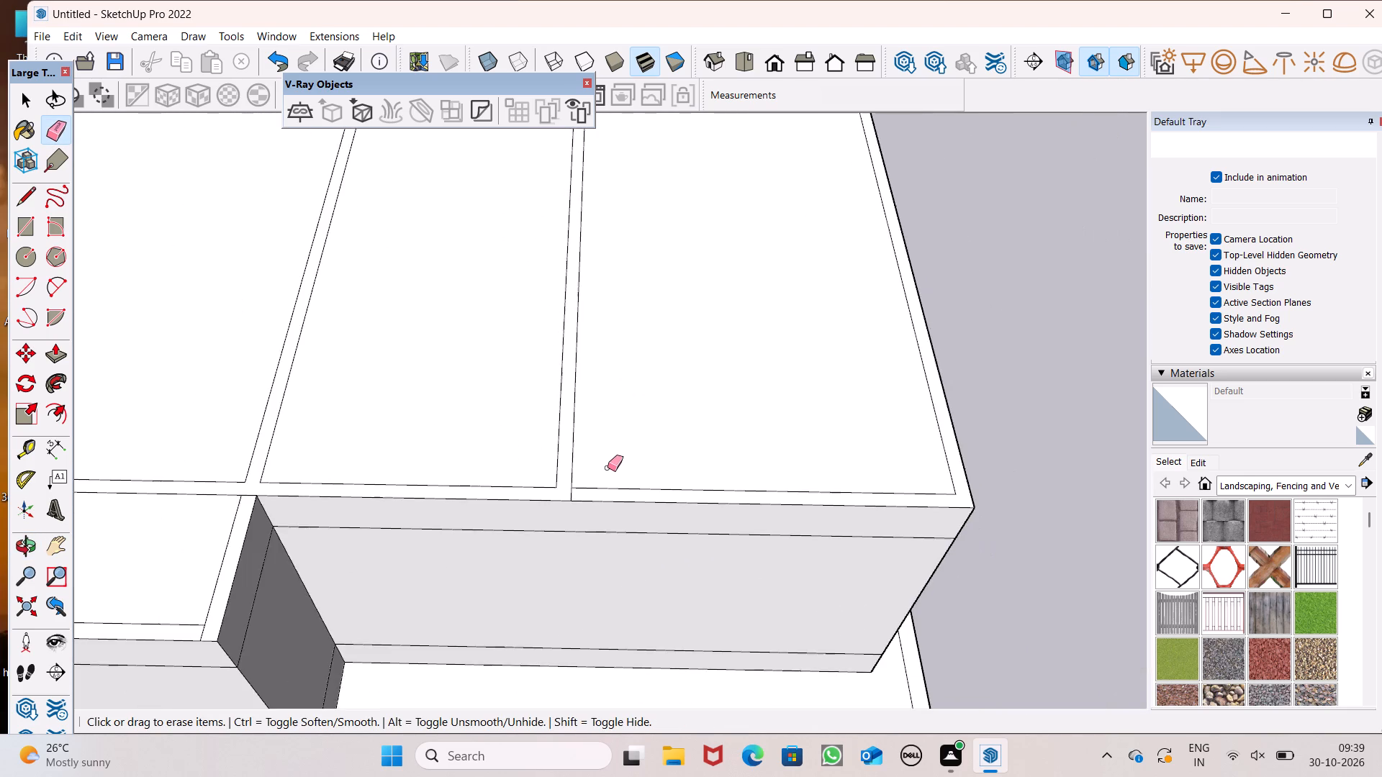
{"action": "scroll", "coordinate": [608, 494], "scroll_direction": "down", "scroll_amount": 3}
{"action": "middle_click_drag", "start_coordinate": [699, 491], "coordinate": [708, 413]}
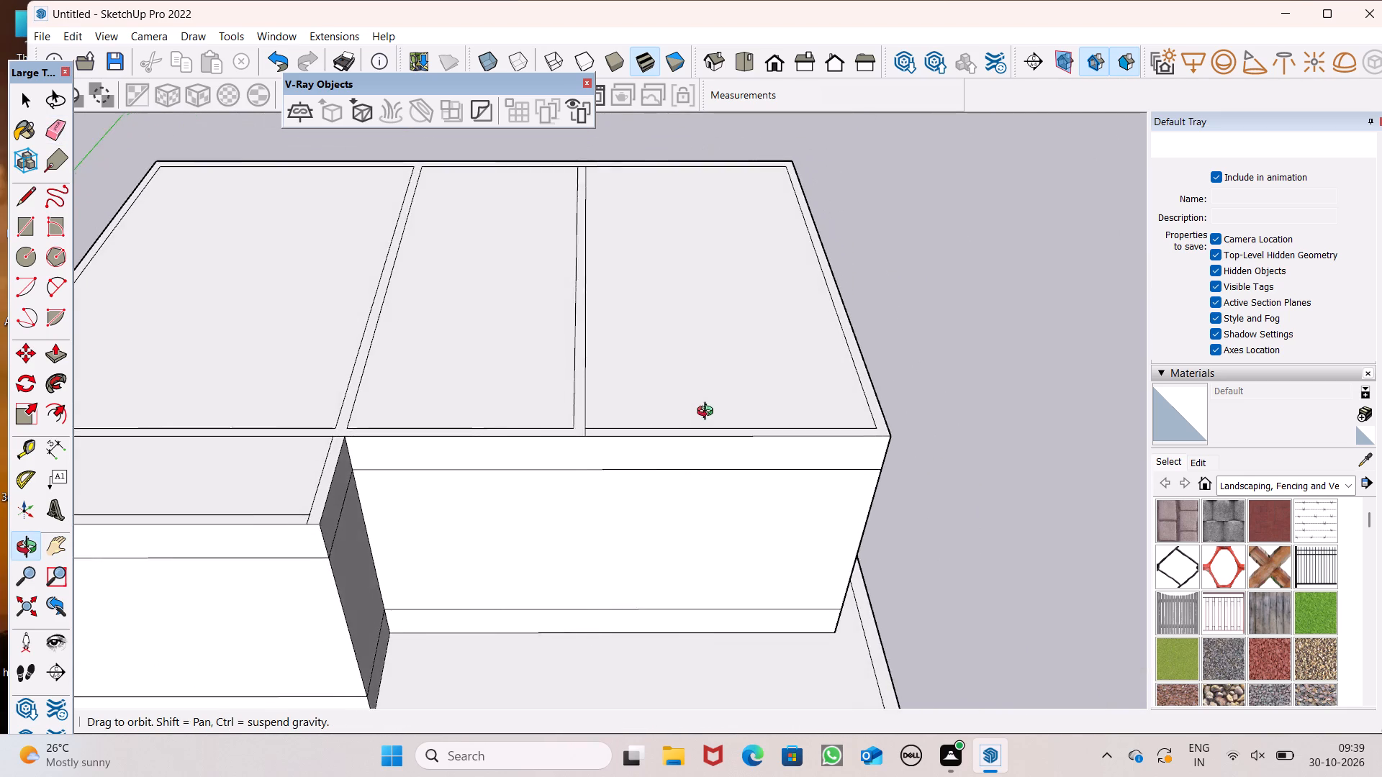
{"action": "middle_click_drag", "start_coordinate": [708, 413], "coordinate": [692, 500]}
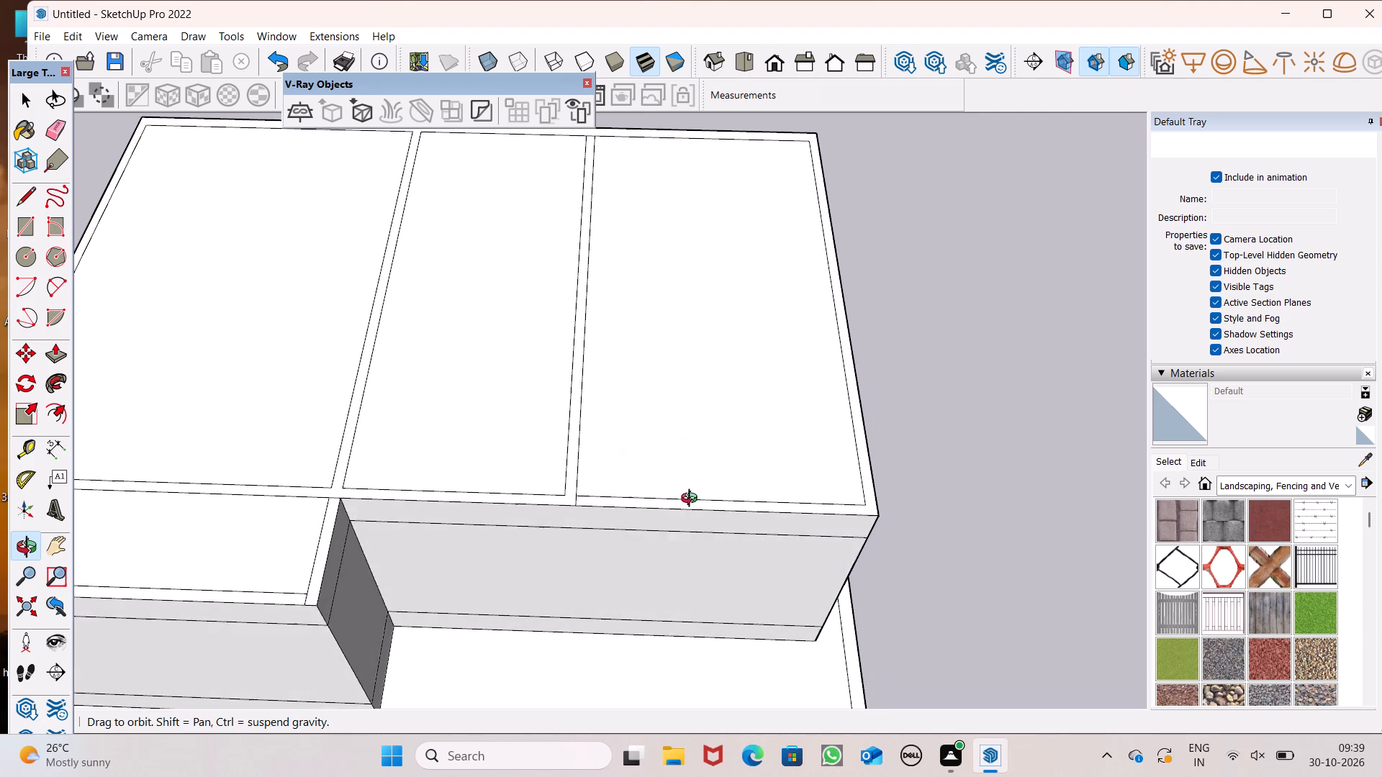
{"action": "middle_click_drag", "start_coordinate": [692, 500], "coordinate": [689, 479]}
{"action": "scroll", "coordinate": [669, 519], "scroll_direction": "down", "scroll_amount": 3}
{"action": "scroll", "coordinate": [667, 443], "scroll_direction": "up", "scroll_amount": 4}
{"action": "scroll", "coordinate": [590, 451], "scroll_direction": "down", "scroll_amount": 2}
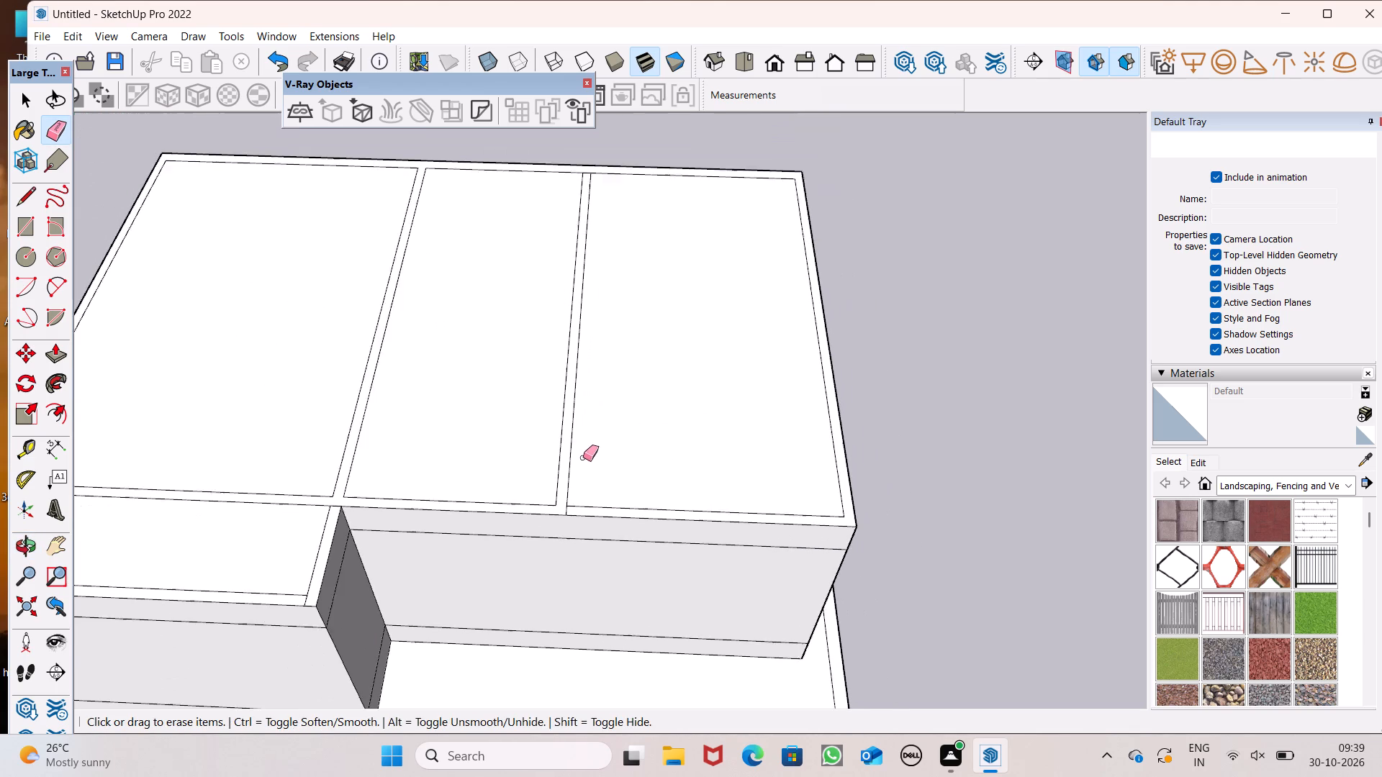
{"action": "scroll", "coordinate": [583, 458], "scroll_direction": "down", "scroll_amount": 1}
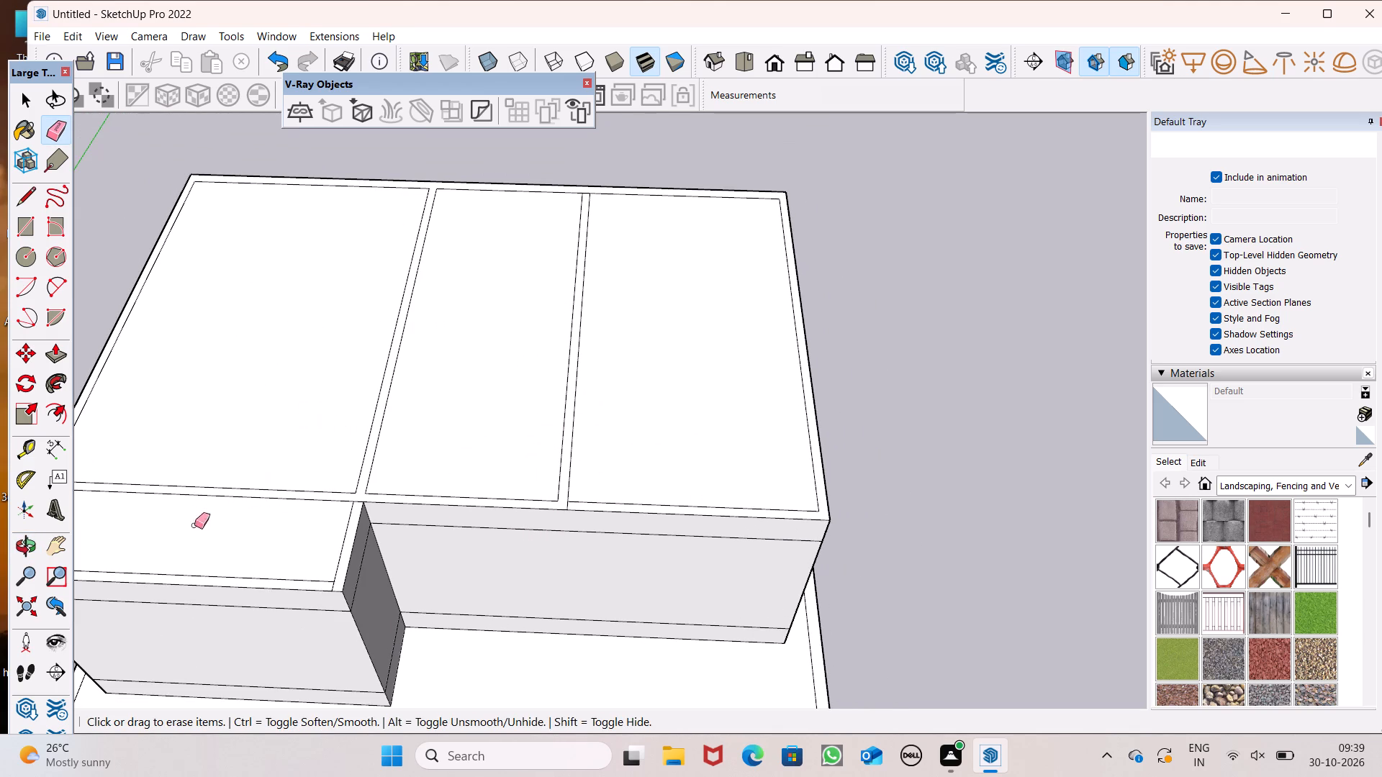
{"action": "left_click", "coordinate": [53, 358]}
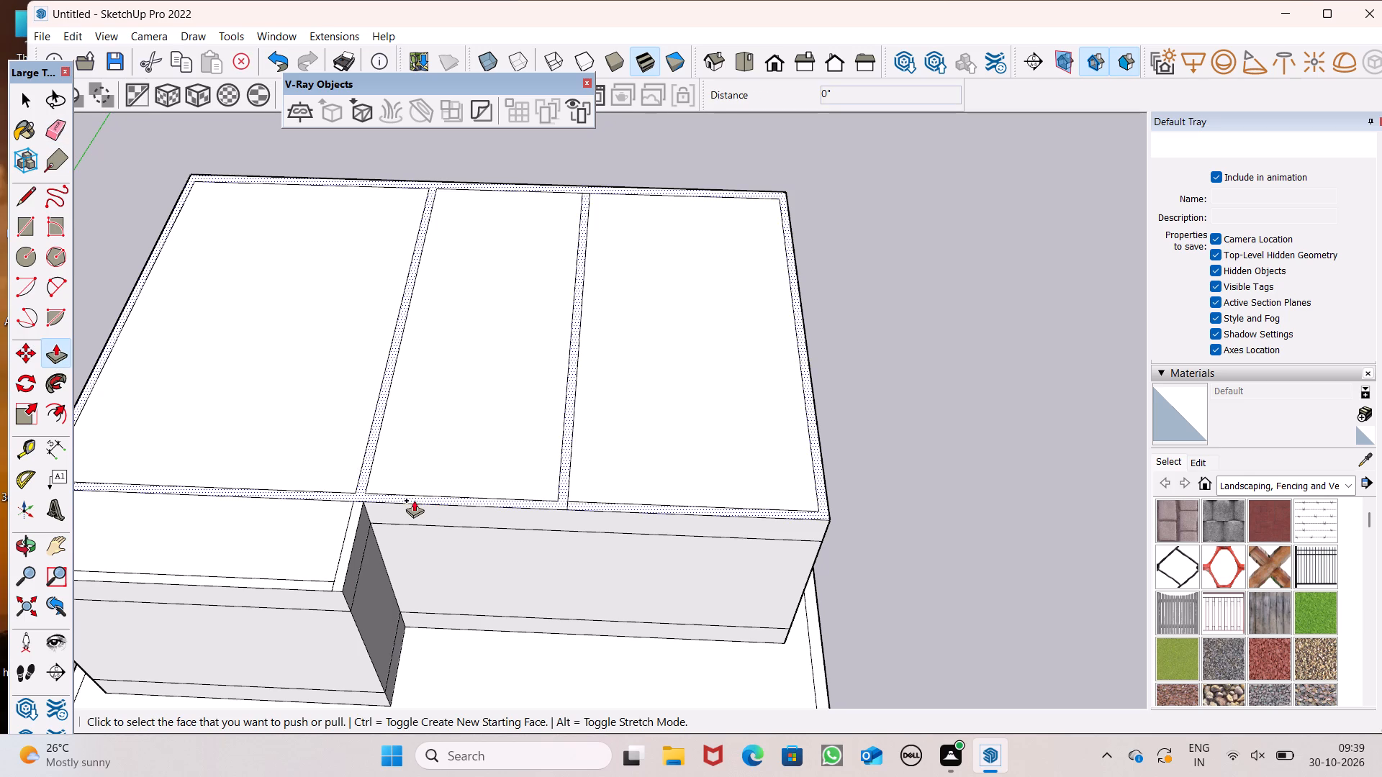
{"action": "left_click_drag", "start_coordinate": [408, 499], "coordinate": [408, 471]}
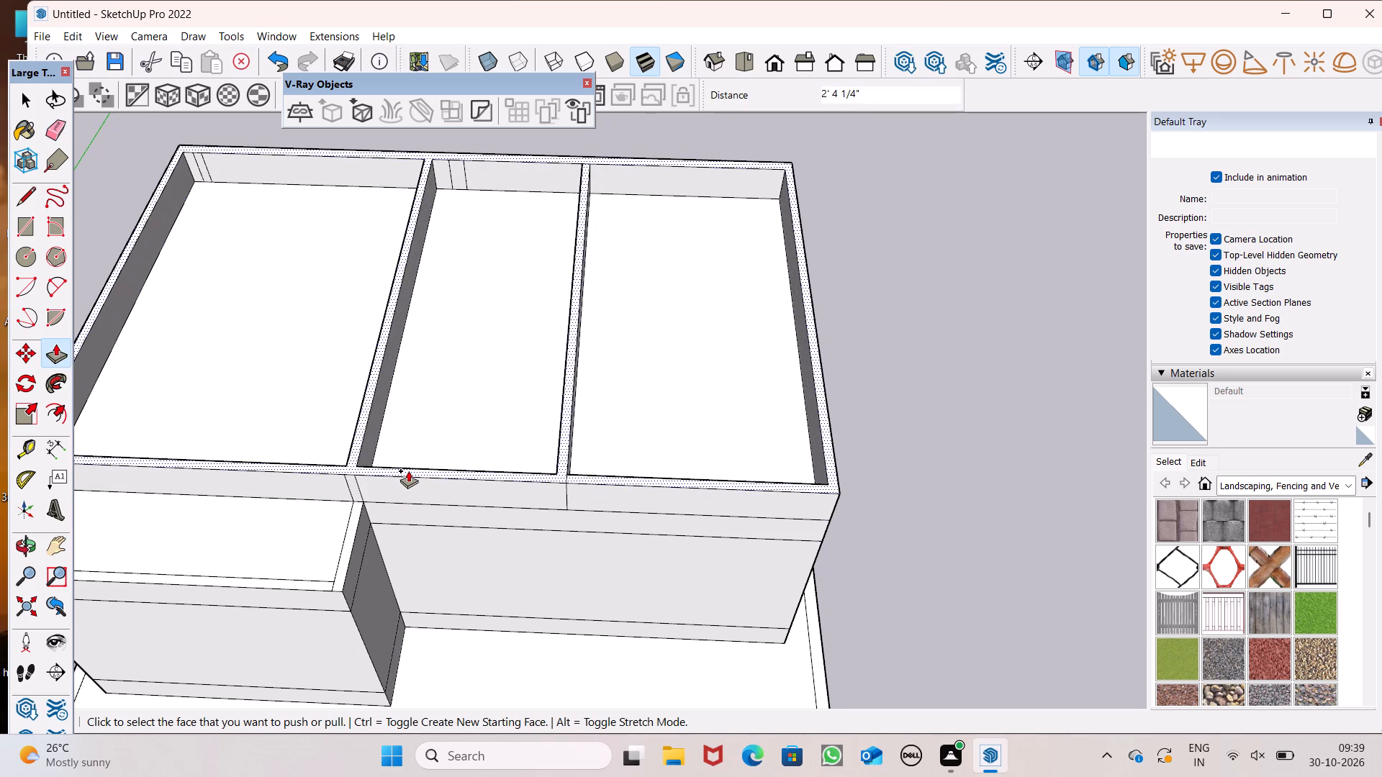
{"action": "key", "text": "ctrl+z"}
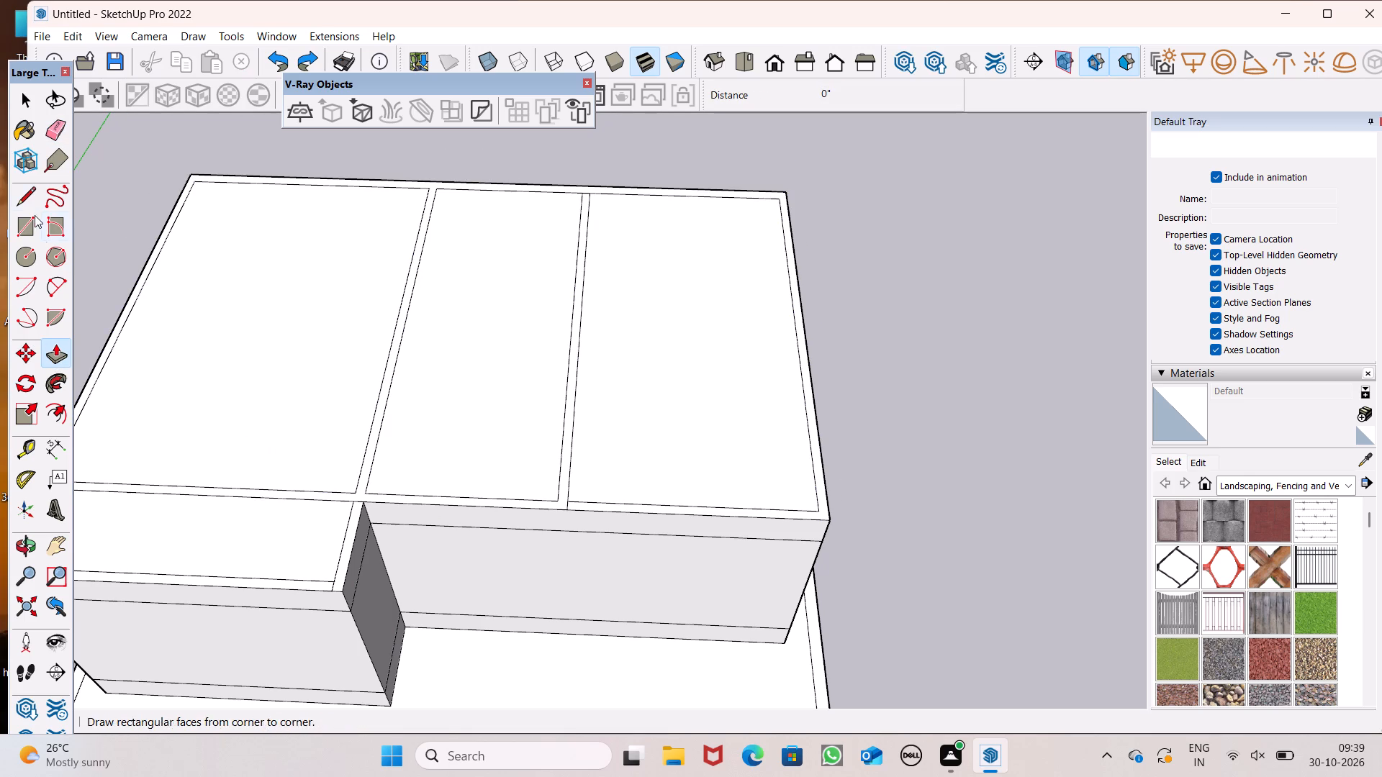
Draw a 6" line across the front wall top, from the outer room's inner front corner to the outer edge.
{"action": "left_click", "coordinate": [32, 208]}
{"action": "scroll", "coordinate": [934, 540], "scroll_direction": "up", "scroll_amount": 5}
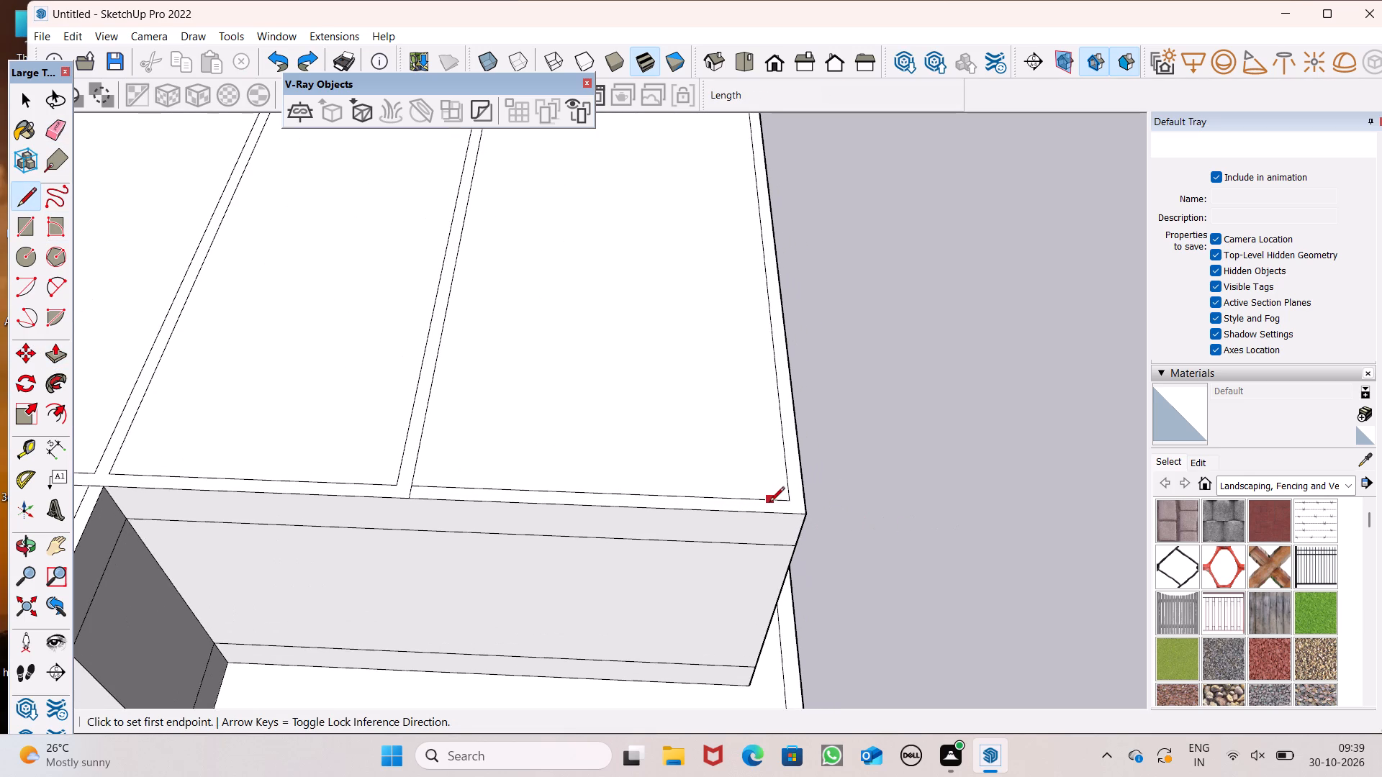
{"action": "scroll", "coordinate": [770, 502], "scroll_direction": "up", "scroll_amount": 5}
{"action": "left_click", "coordinate": [803, 497]}
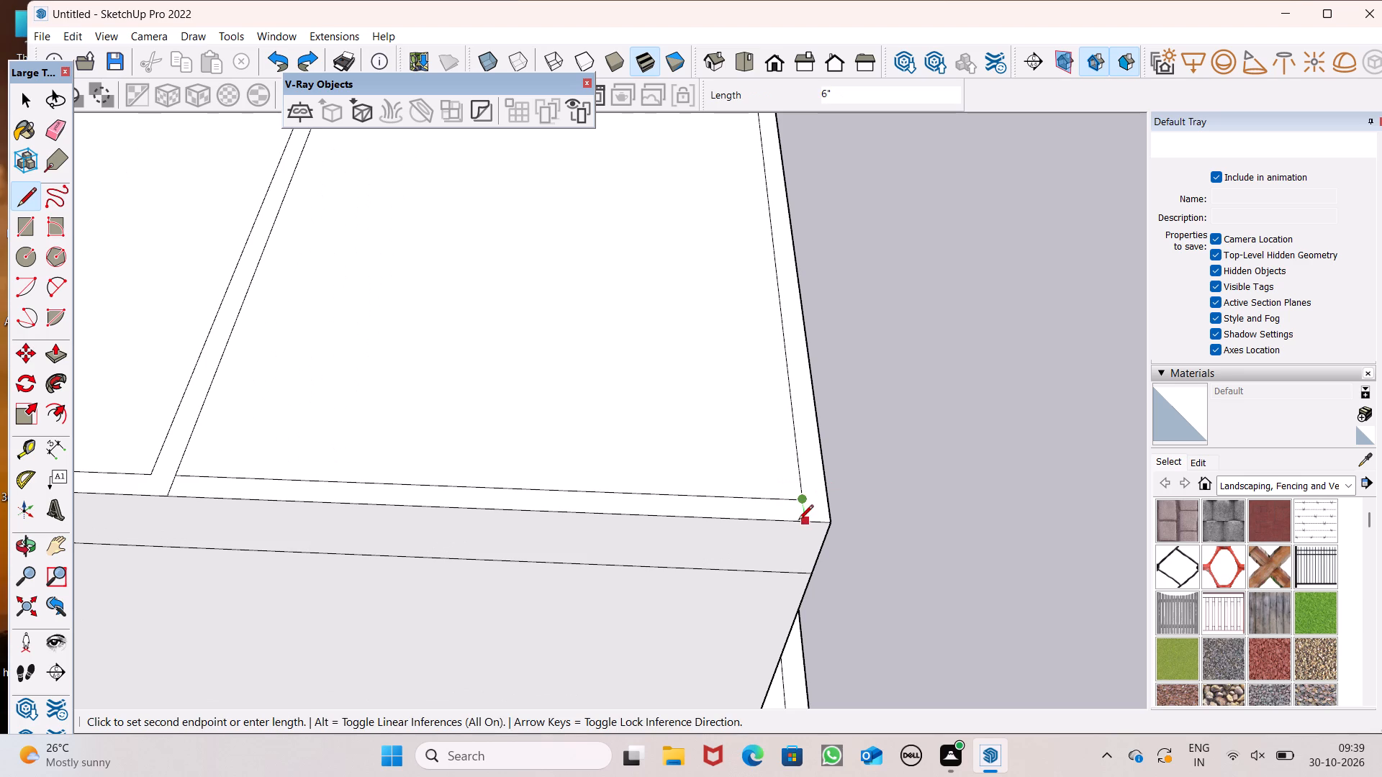
{"action": "left_click", "coordinate": [798, 519]}
{"action": "key", "text": "space"}
{"action": "scroll", "coordinate": [859, 480], "scroll_direction": "down", "scroll_amount": 8}
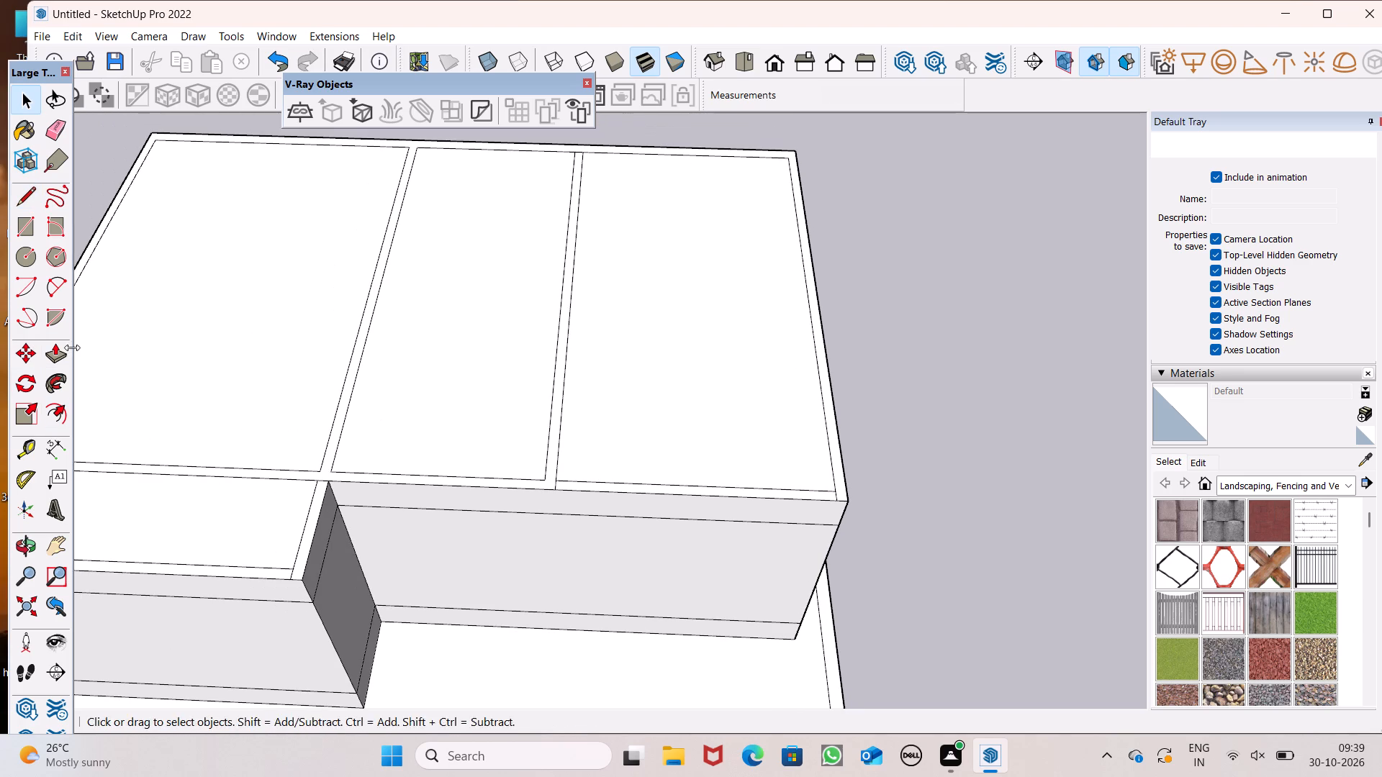
Push/Pull the merged wall-top face up 10', excluding the front wall section of the outer room.
{"action": "left_click", "coordinate": [50, 351]}
{"action": "scroll", "coordinate": [320, 394], "scroll_direction": "up", "scroll_amount": 1}
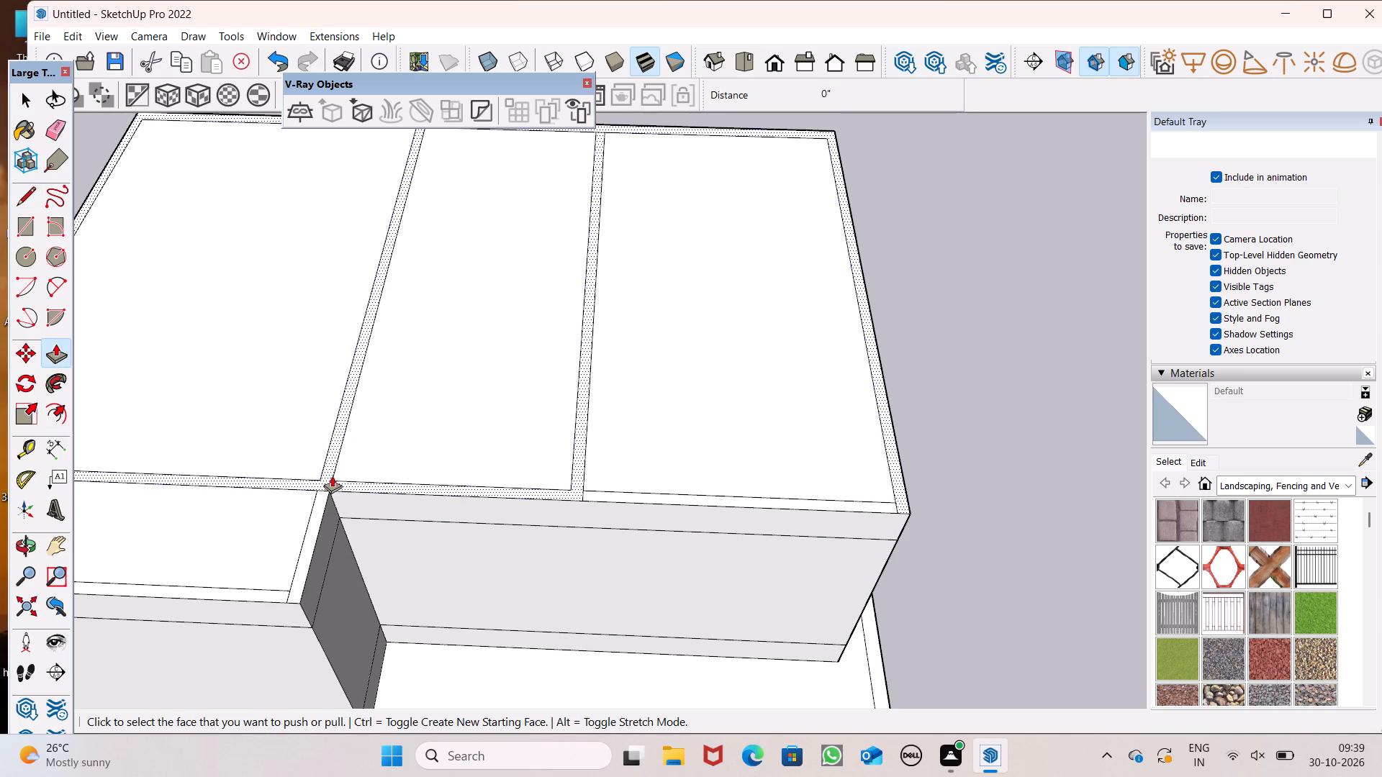
{"action": "left_click_drag", "start_coordinate": [333, 475], "coordinate": [312, 376]}
{"action": "key", "text": "1"}
{"action": "type", "text": "0'"}
{"action": "key", "text": "Return"}
Measure the height of the raised front wall's free end beside the open room with the Dimension tool.
{"action": "scroll", "coordinate": [310, 387], "scroll_direction": "down", "scroll_amount": 5}
{"action": "middle_click_drag", "start_coordinate": [414, 425], "coordinate": [483, 174]}
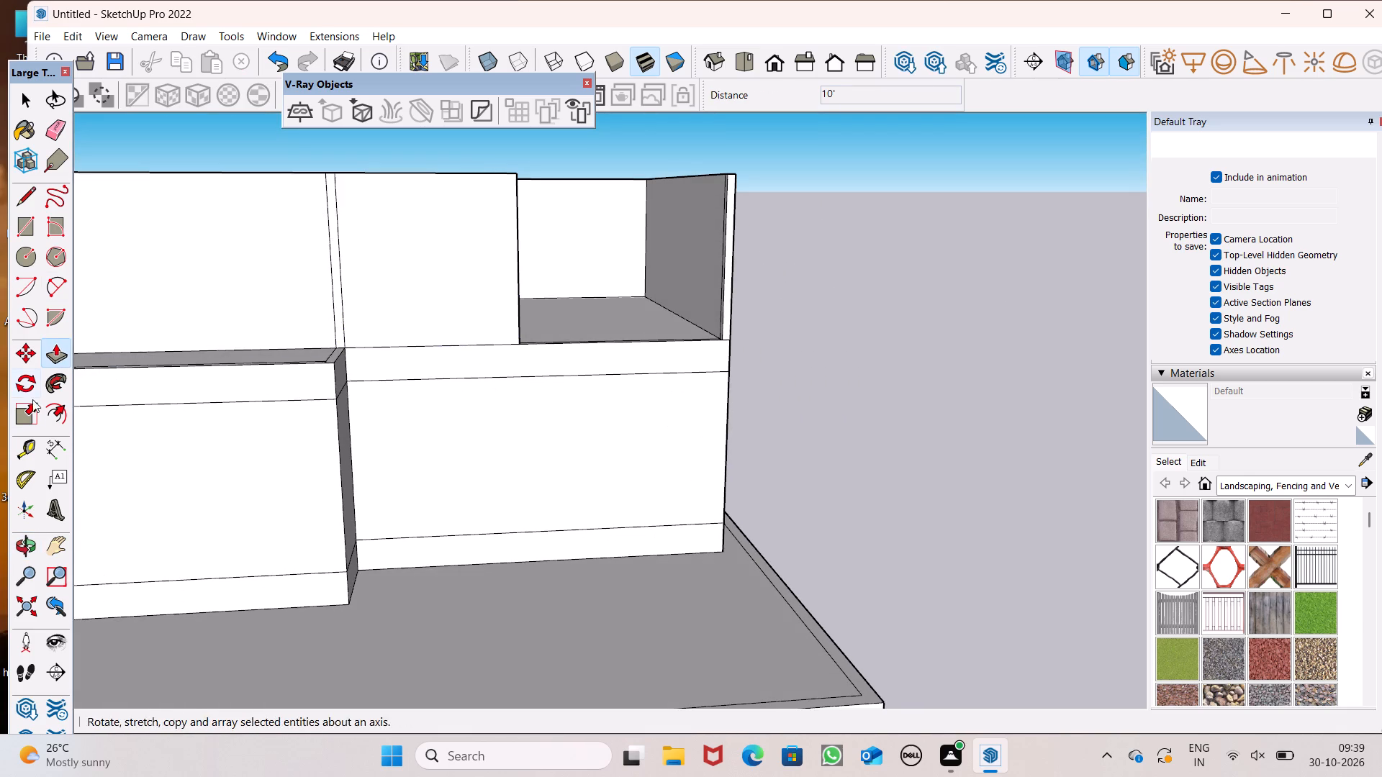
{"action": "left_click_drag", "start_coordinate": [49, 453], "coordinate": [62, 447]}
{"action": "scroll", "coordinate": [388, 294], "scroll_direction": "down", "scroll_amount": 1}
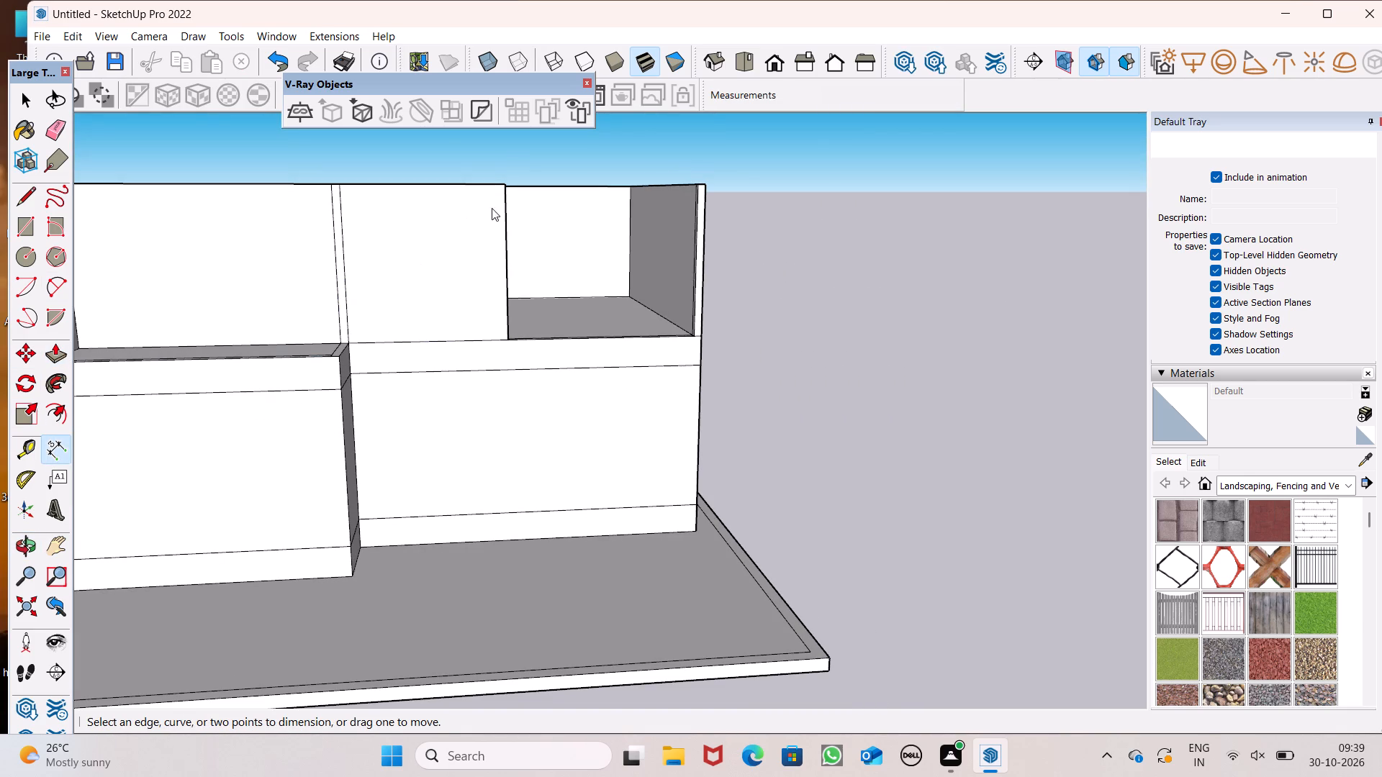
{"action": "left_click", "coordinate": [507, 189]}
{"action": "scroll", "coordinate": [507, 293], "scroll_direction": "up", "scroll_amount": 7}
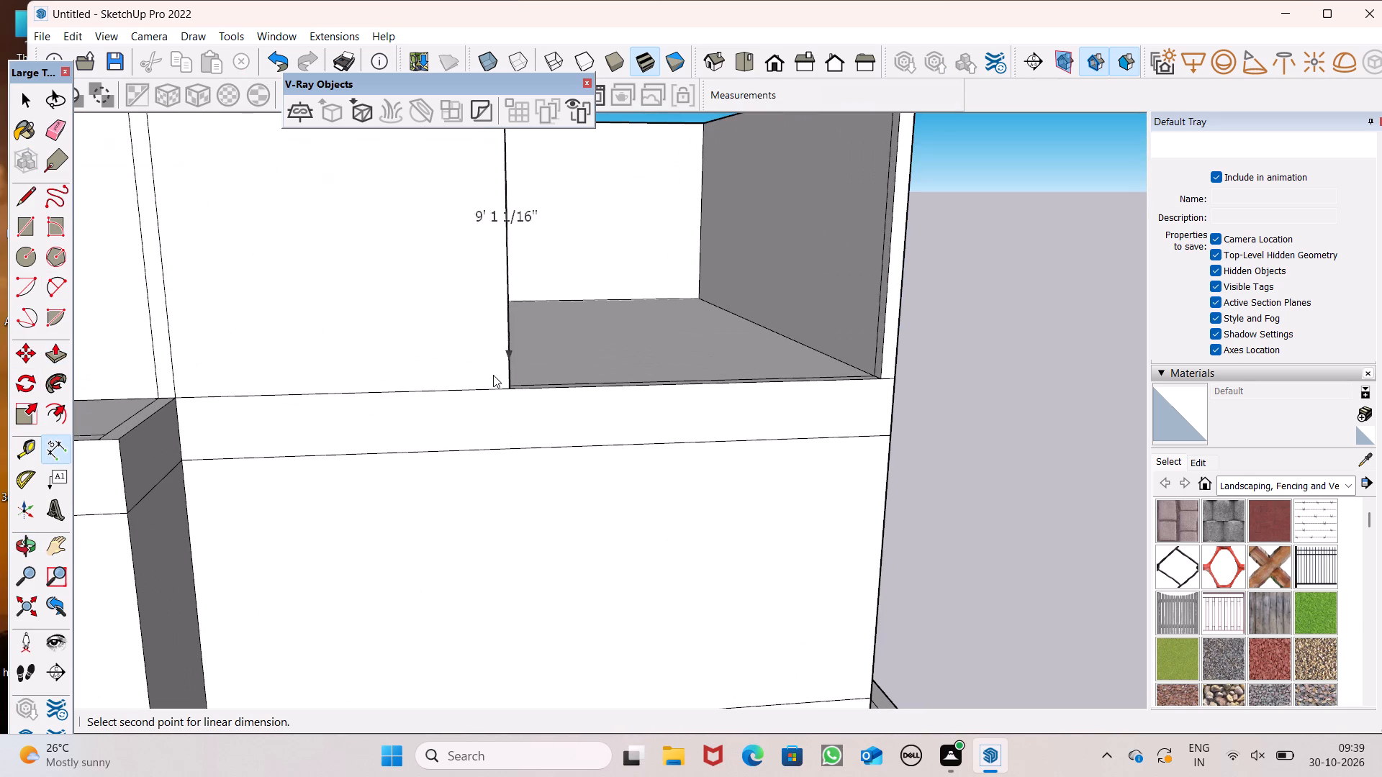
{"action": "left_click", "coordinate": [507, 388]}
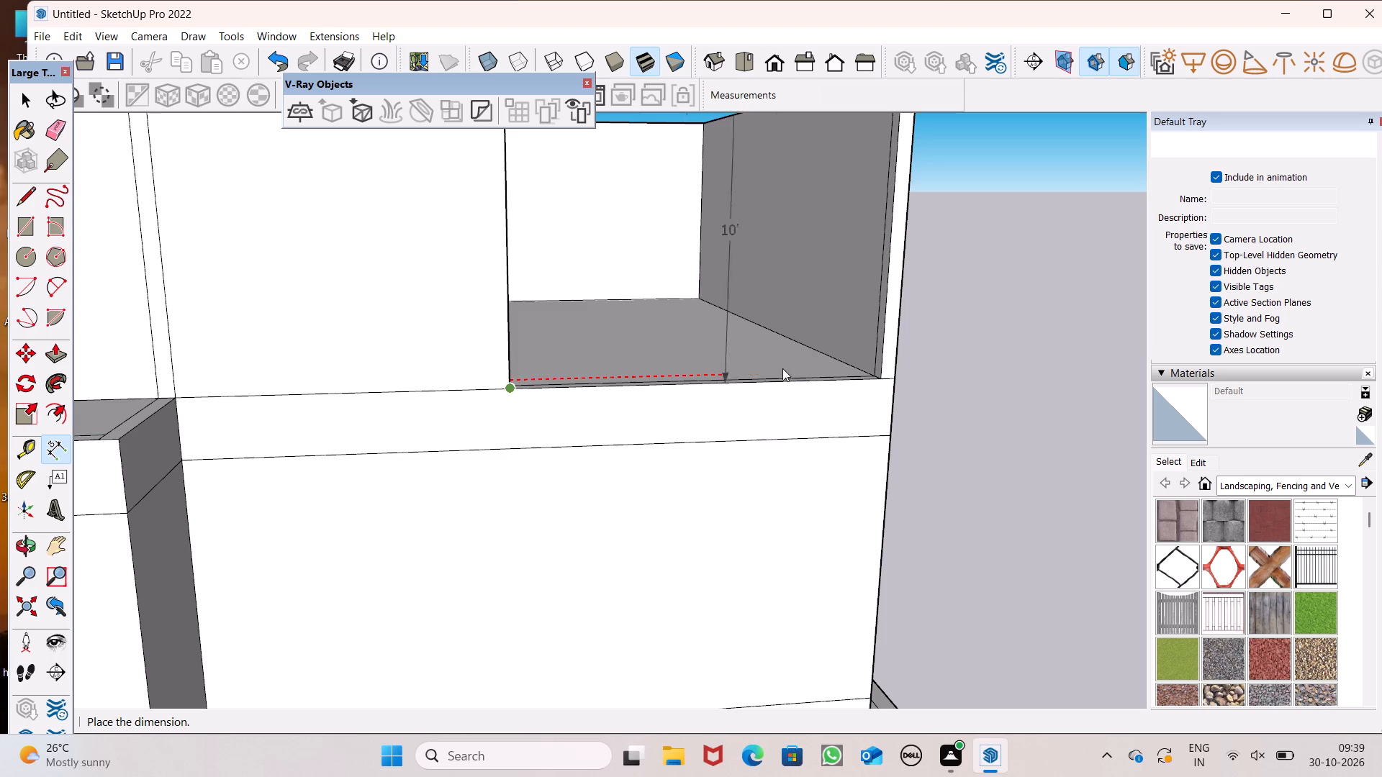
{"action": "key", "text": "space"}
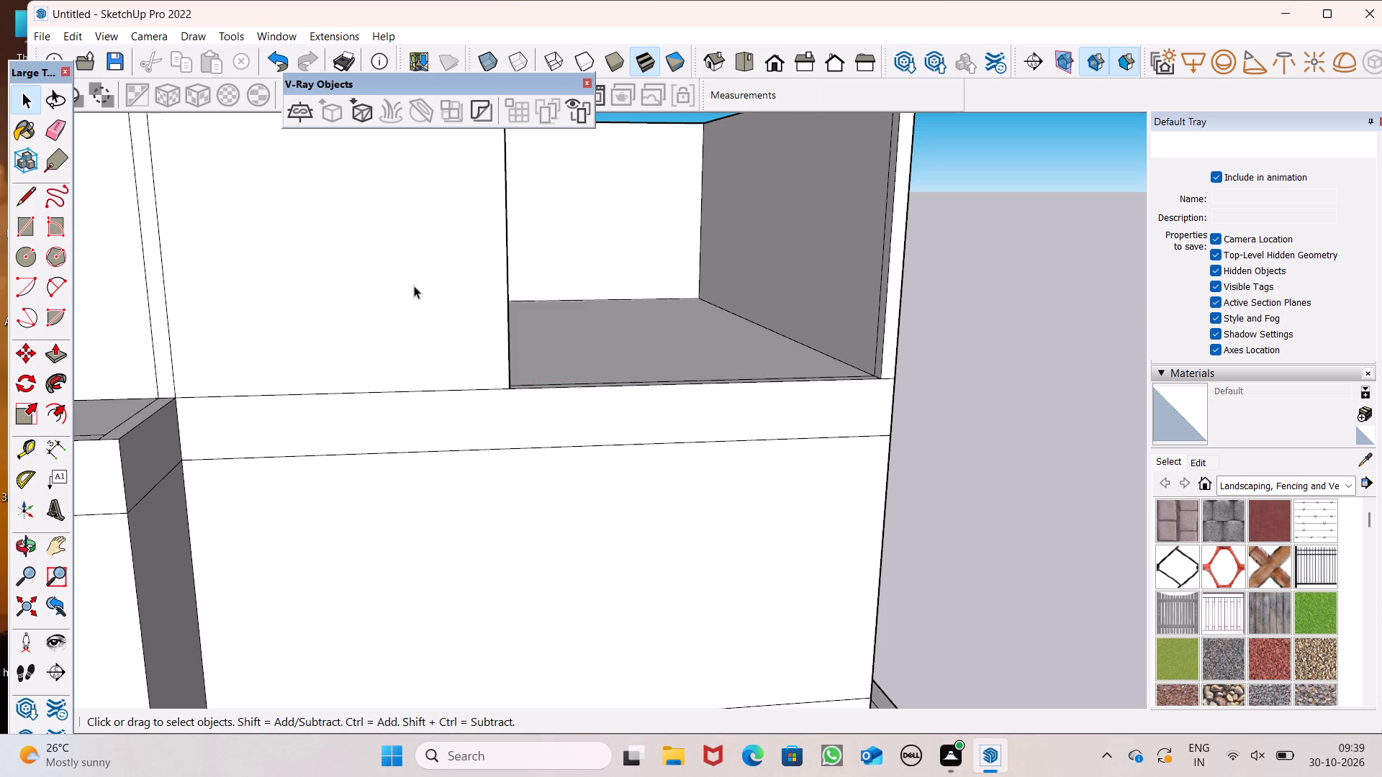
Erase the two stray vertical lines on the rear wall's inner face in the enclosed end room.
{"action": "scroll", "coordinate": [747, 296], "scroll_direction": "down", "scroll_amount": 7}
{"action": "scroll", "coordinate": [667, 335], "scroll_direction": "down", "scroll_amount": 1}
{"action": "middle_click_drag", "start_coordinate": [824, 309], "coordinate": [769, 408]}
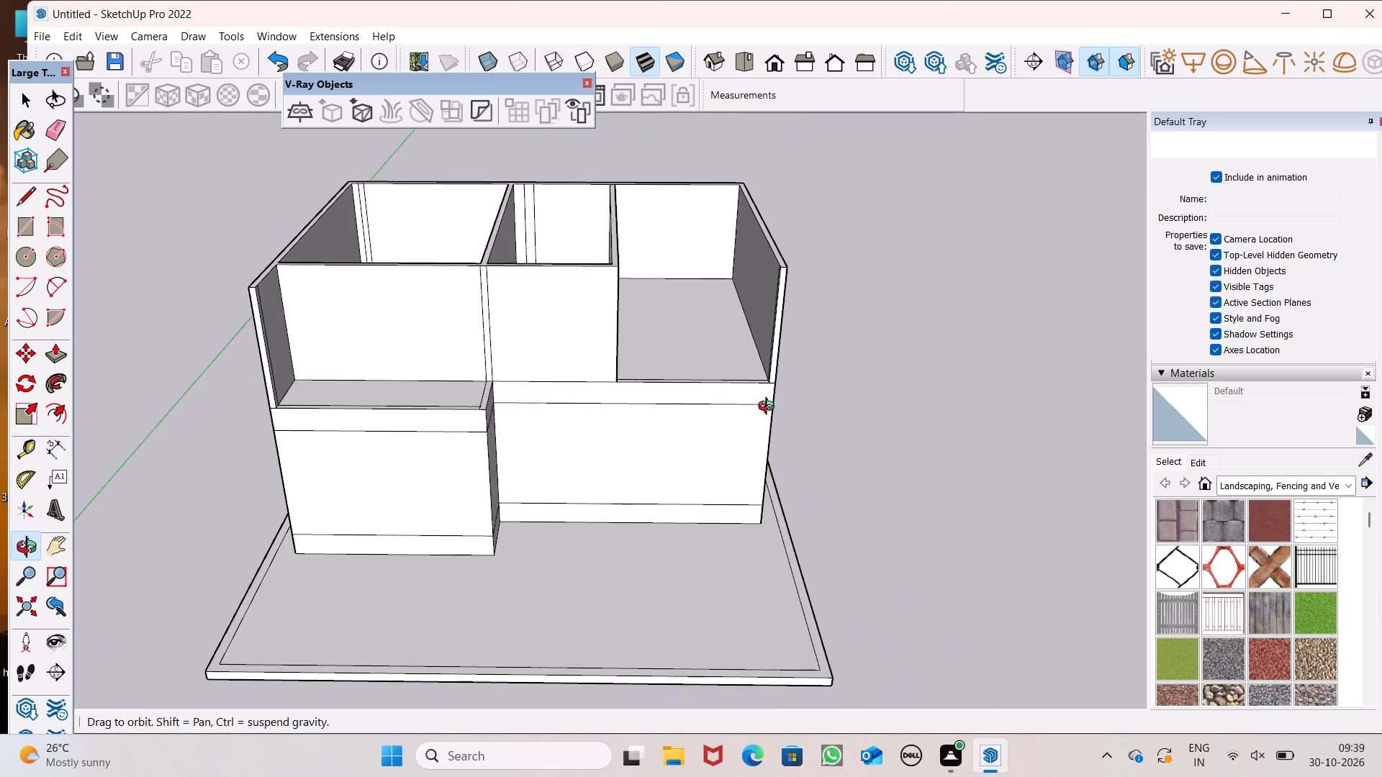
{"action": "middle_click_drag", "start_coordinate": [769, 408], "coordinate": [778, 408]}
{"action": "scroll", "coordinate": [782, 403], "scroll_direction": "up", "scroll_amount": 7}
{"action": "scroll", "coordinate": [771, 347], "scroll_direction": "down", "scroll_amount": 7}
{"action": "scroll", "coordinate": [738, 403], "scroll_direction": "up", "scroll_amount": 3}
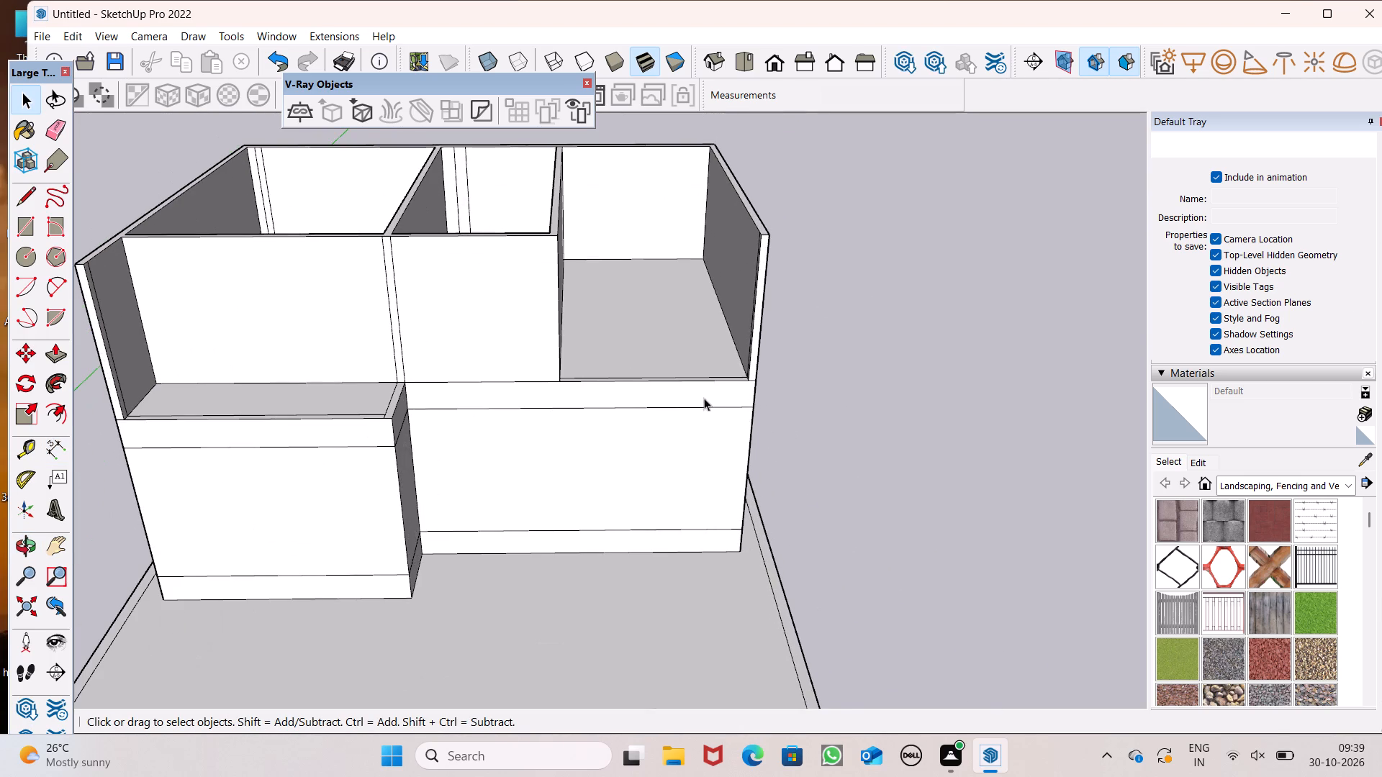
{"action": "scroll", "coordinate": [692, 486], "scroll_direction": "down", "scroll_amount": 3}
{"action": "scroll", "coordinate": [571, 276], "scroll_direction": "up", "scroll_amount": 4}
{"action": "scroll", "coordinate": [301, 179], "scroll_direction": "down", "scroll_amount": 5}
{"action": "scroll", "coordinate": [222, 158], "scroll_direction": "up", "scroll_amount": 5}
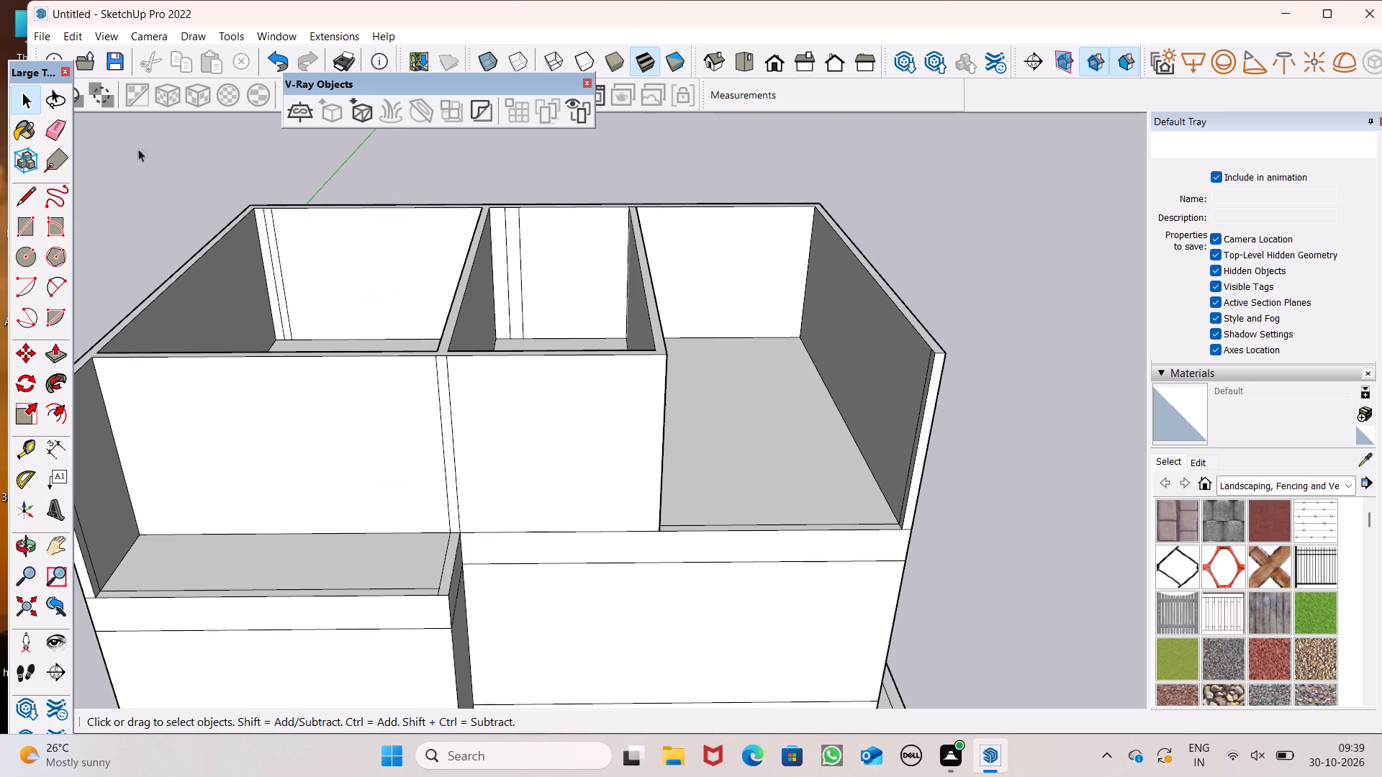
{"action": "left_click", "coordinate": [70, 151]}
{"action": "left_click", "coordinate": [59, 133]}
{"action": "scroll", "coordinate": [209, 194], "scroll_direction": "up", "scroll_amount": 7}
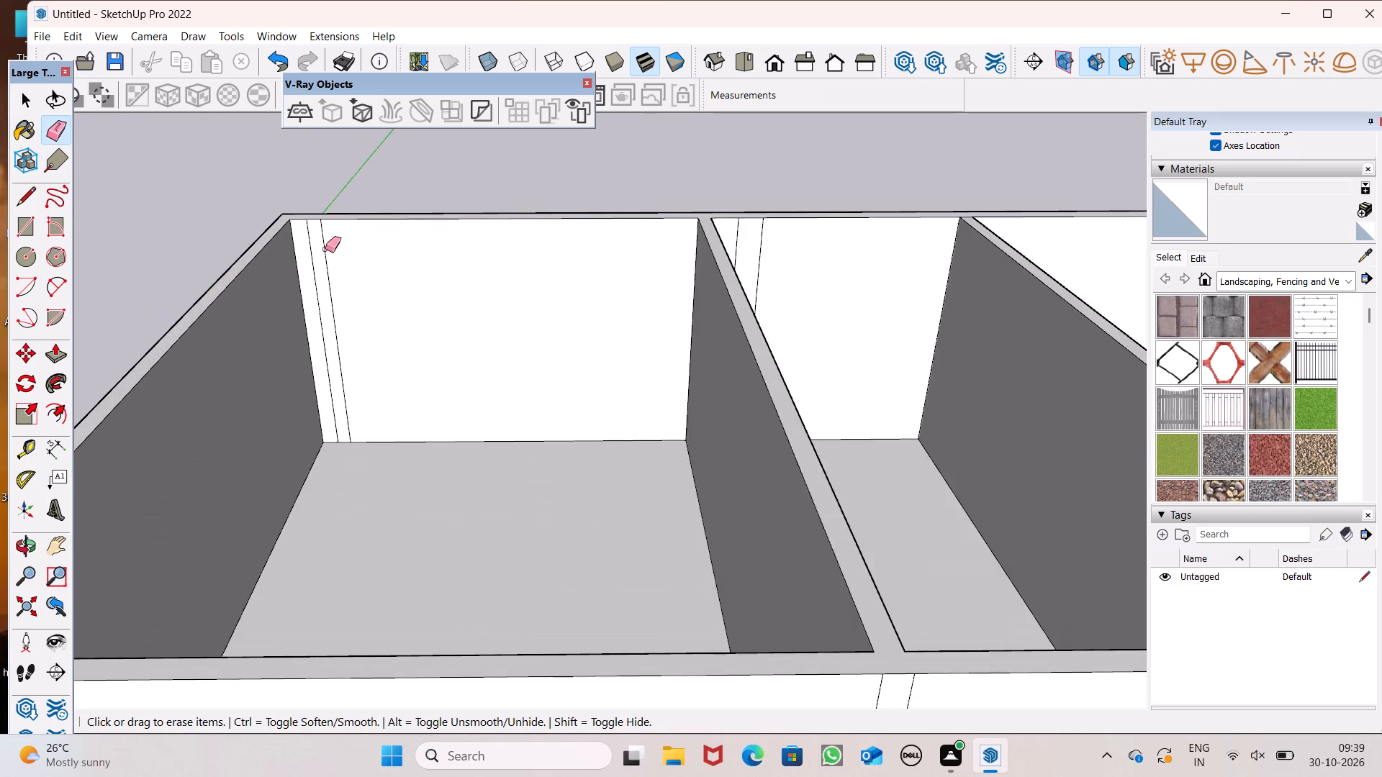
{"action": "scroll", "coordinate": [330, 251], "scroll_direction": "up", "scroll_amount": 6}
{"action": "left_click_drag", "start_coordinate": [308, 270], "coordinate": [336, 292]}
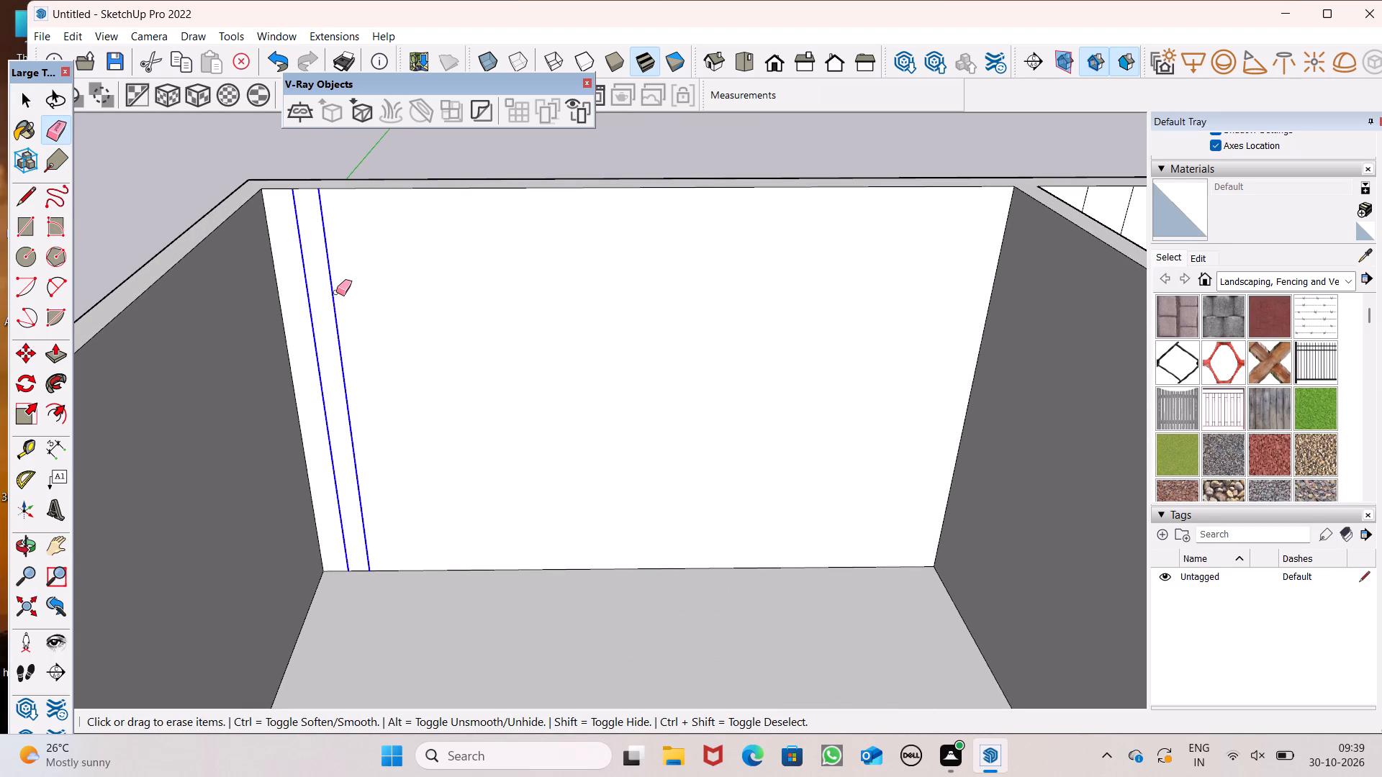
{"action": "left_click_drag", "start_coordinate": [336, 292], "coordinate": [336, 296]}
Erase the two stray vertical lines on the rear wall's inner face in the middle room.
{"action": "scroll", "coordinate": [336, 297], "scroll_direction": "down", "scroll_amount": 8}
{"action": "scroll", "coordinate": [248, 272], "scroll_direction": "down", "scroll_amount": 4}
{"action": "scroll", "coordinate": [533, 255], "scroll_direction": "up", "scroll_amount": 8}
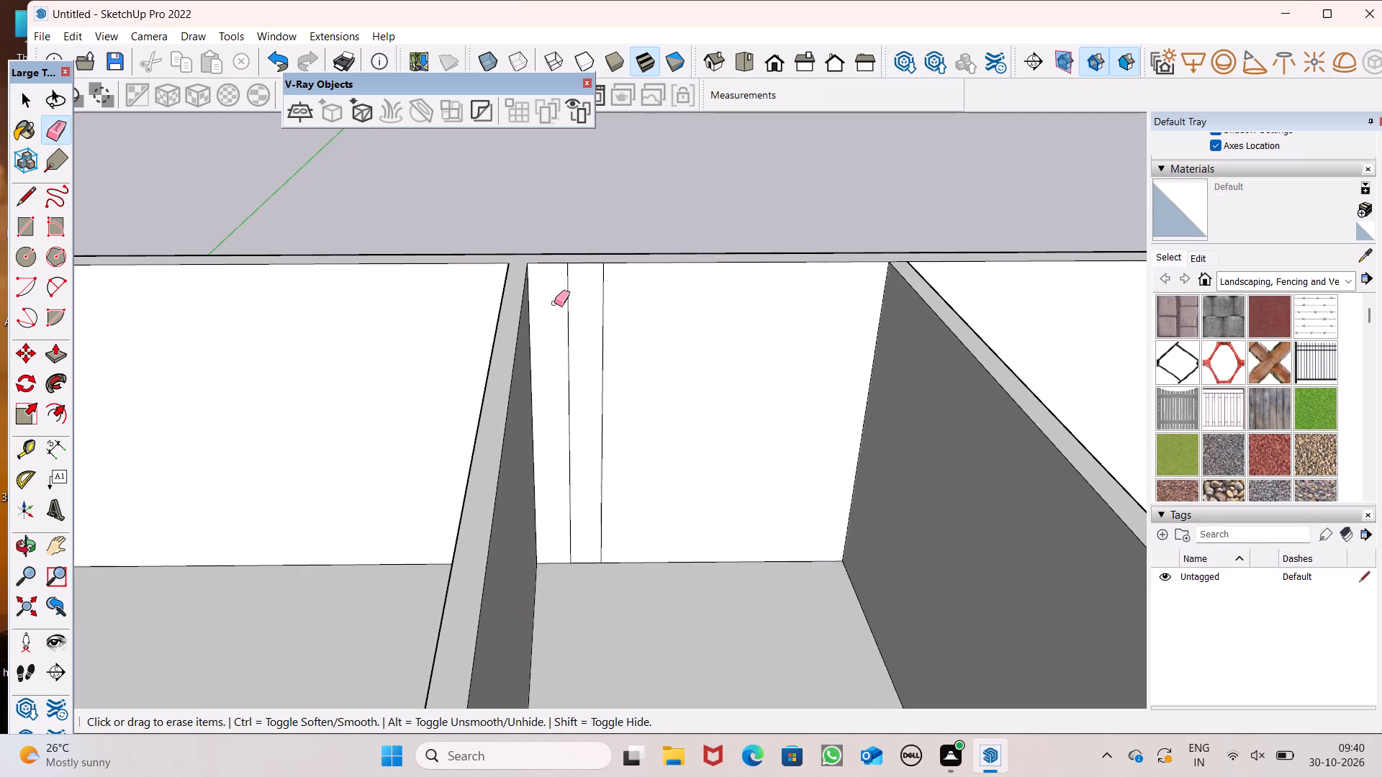
{"action": "left_click_drag", "start_coordinate": [562, 312], "coordinate": [606, 316]}
Examine the raised upper-storey walls from all sides, including the front junction above the projecting block.
{"action": "scroll", "coordinate": [478, 304], "scroll_direction": "down", "scroll_amount": 13}
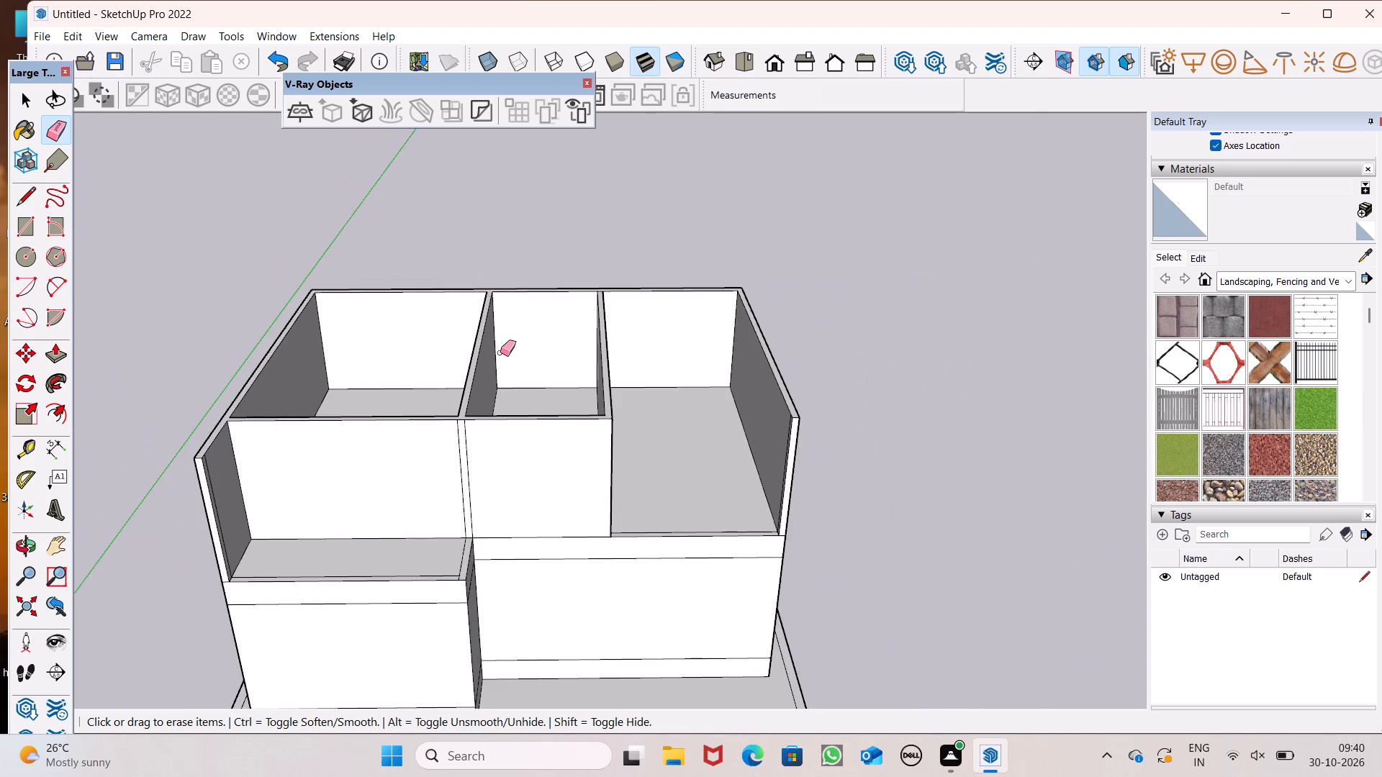
{"action": "middle_click_drag", "start_coordinate": [500, 353], "coordinate": [292, 409]}
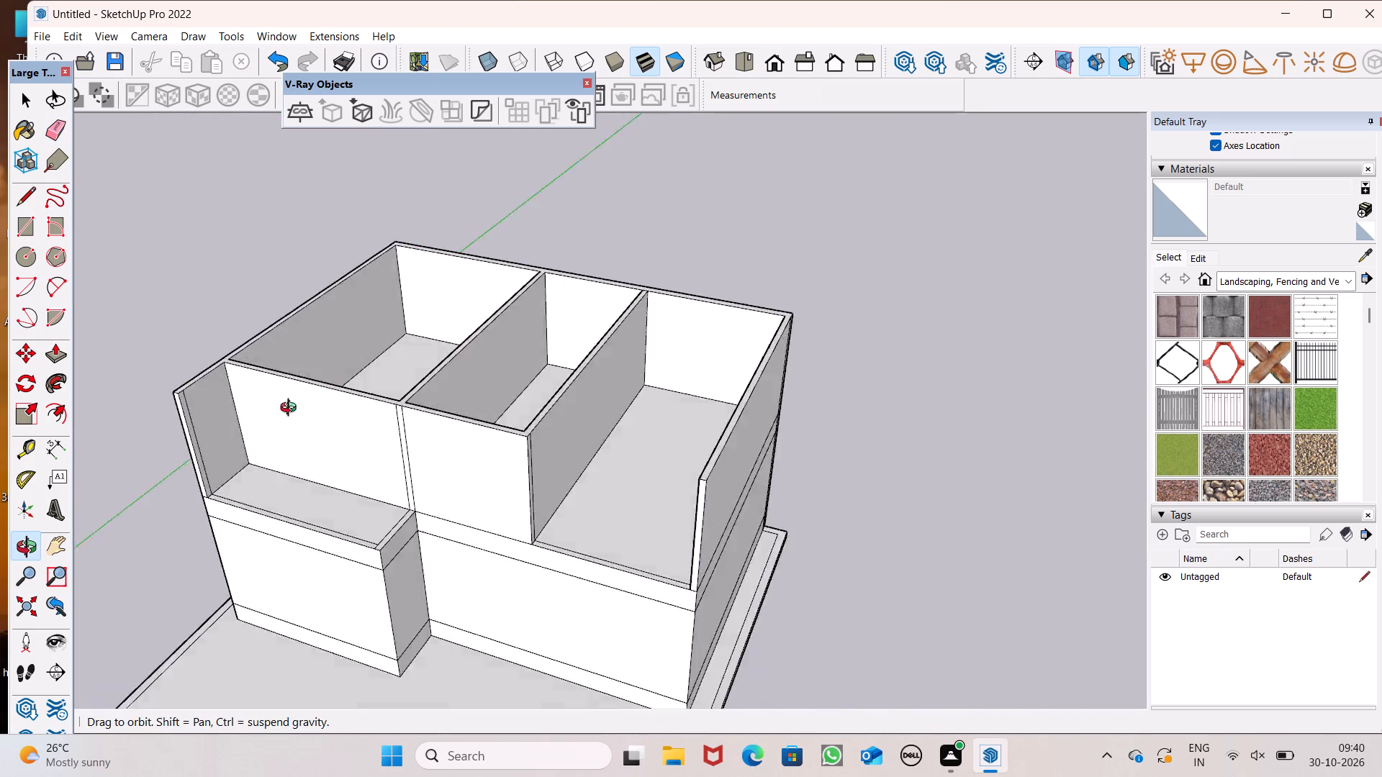
{"action": "middle_click_drag", "start_coordinate": [292, 409], "coordinate": [0, 448]}
{"action": "middle_click_drag", "start_coordinate": [762, 350], "coordinate": [268, 307]}
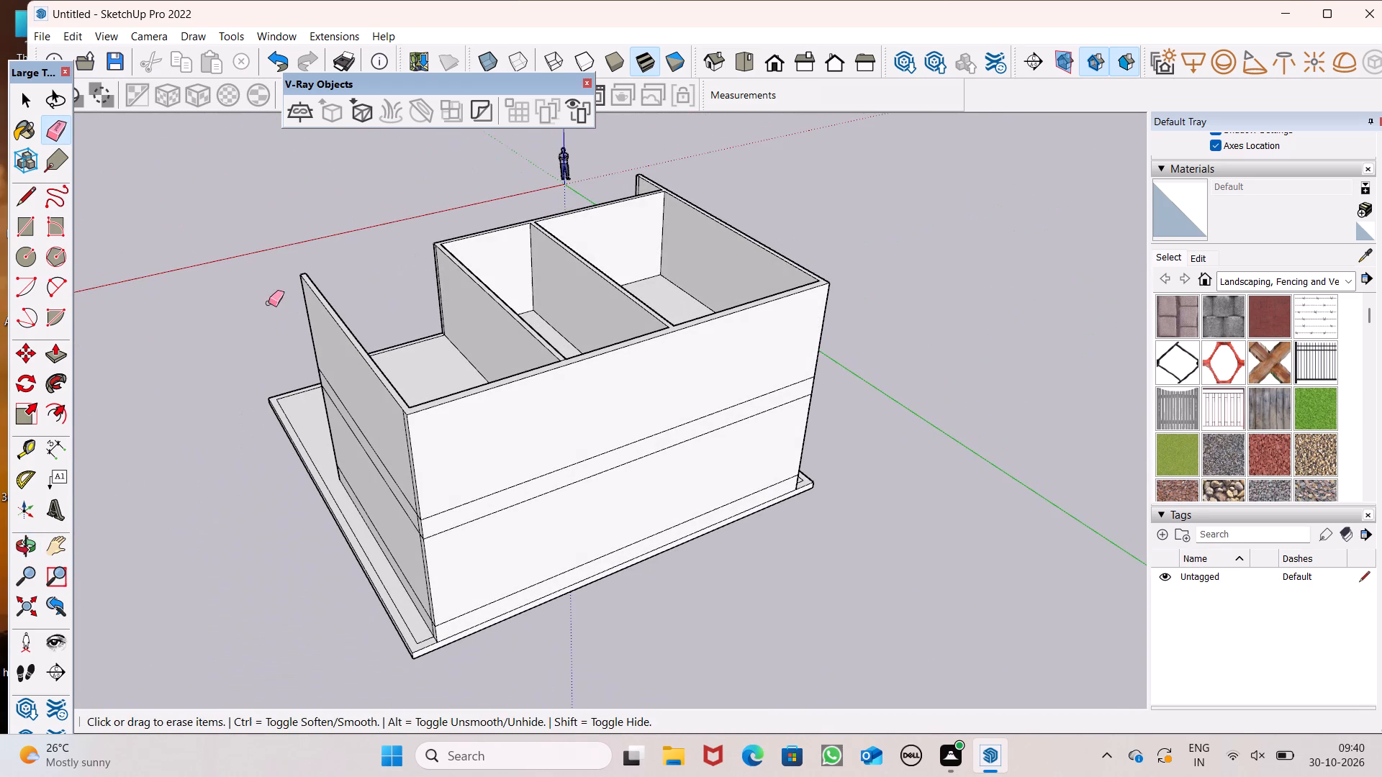
{"action": "middle_click_drag", "start_coordinate": [871, 214], "coordinate": [394, 315]}
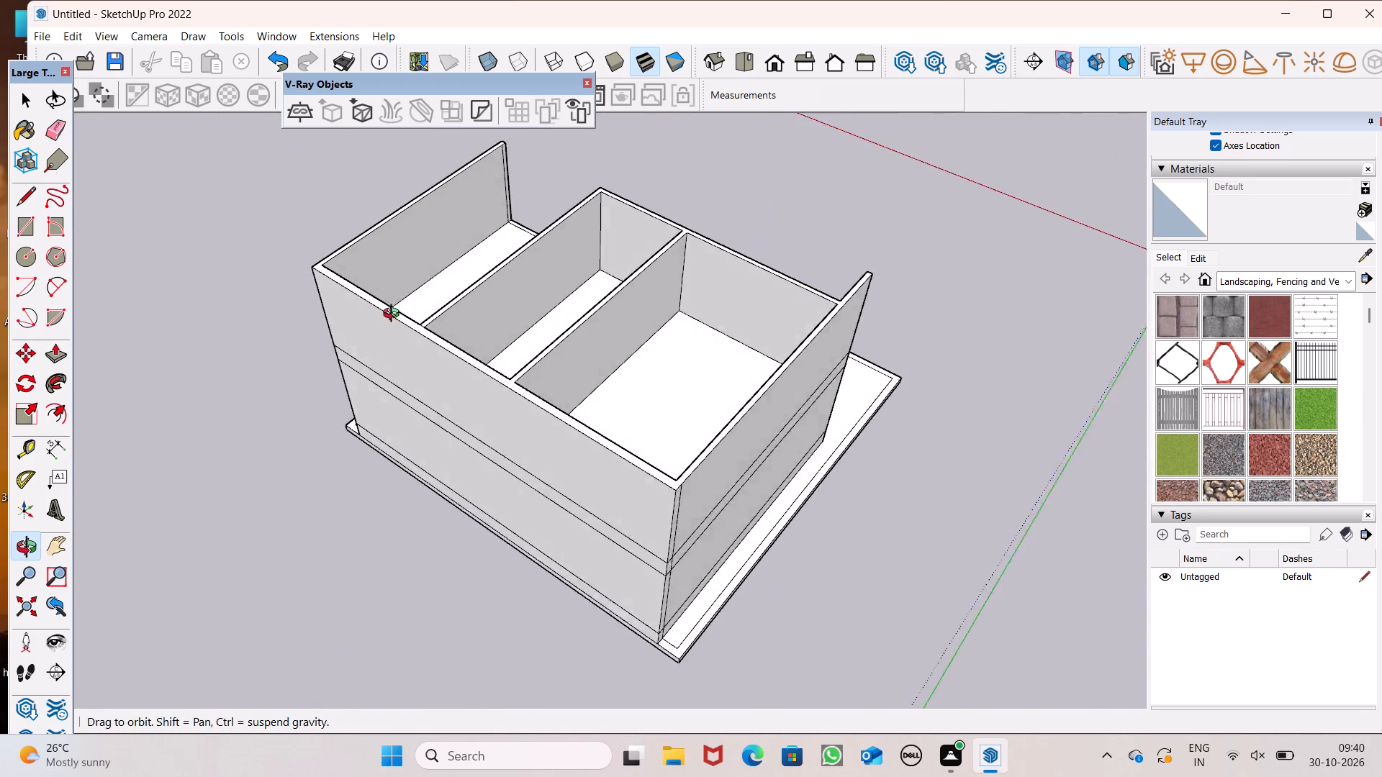
{"action": "middle_click_drag", "start_coordinate": [394, 315], "coordinate": [1231, 317]}
{"action": "middle_click_drag", "start_coordinate": [479, 458], "coordinate": [502, 469]}
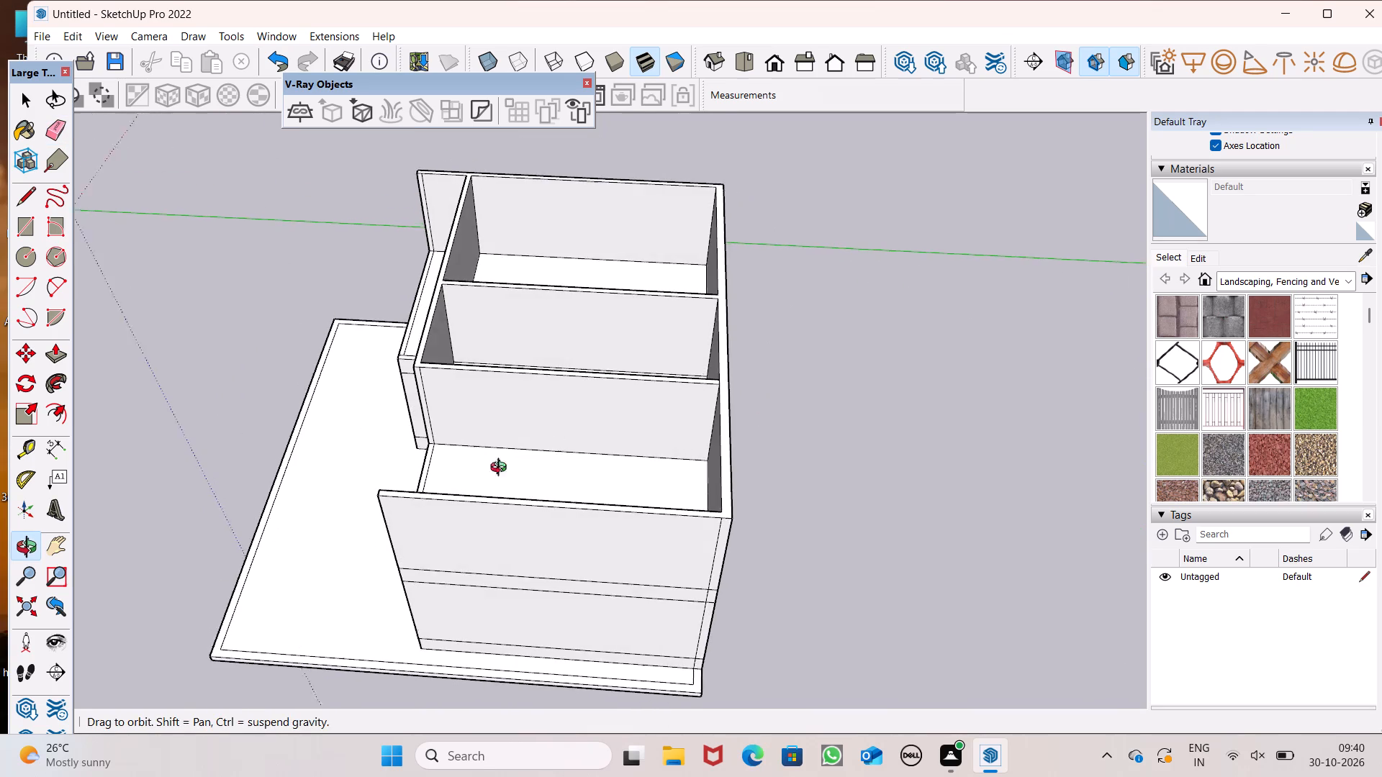
{"action": "middle_click_drag", "start_coordinate": [502, 469], "coordinate": [1031, 386]}
{"action": "scroll", "coordinate": [513, 309], "scroll_direction": "down", "scroll_amount": 3}
{"action": "middle_click_drag", "start_coordinate": [518, 374], "coordinate": [645, 354]}
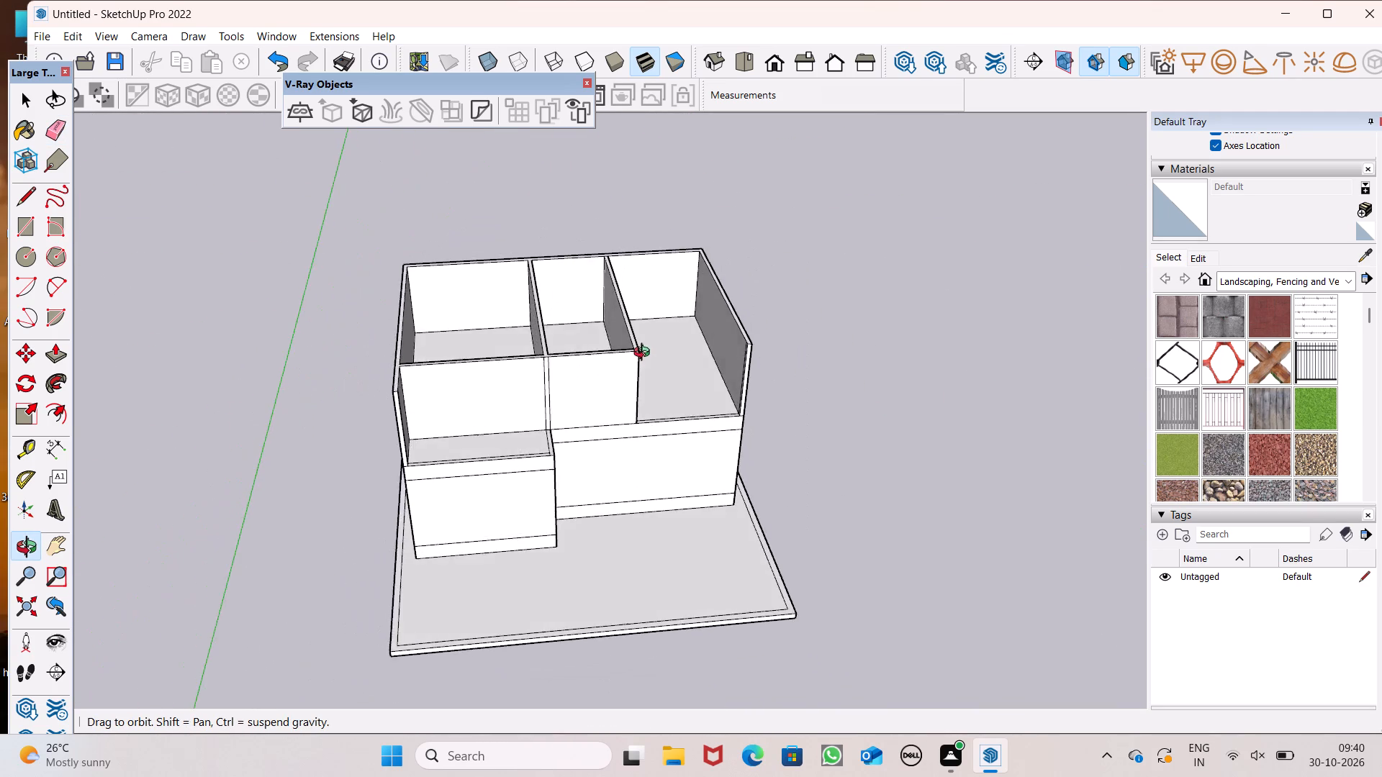
{"action": "middle_click_drag", "start_coordinate": [645, 354], "coordinate": [580, 288]}
{"action": "scroll", "coordinate": [539, 419], "scroll_direction": "up", "scroll_amount": 3}
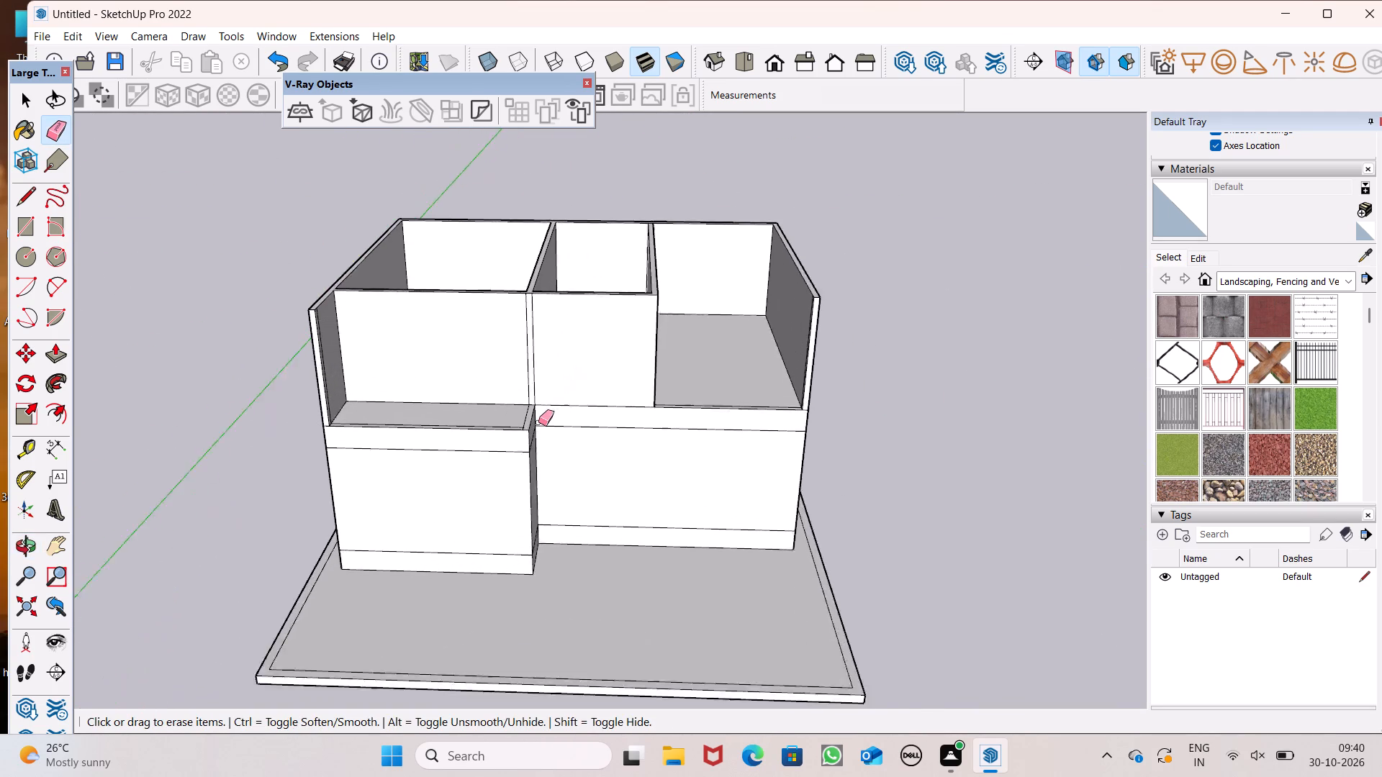
{"action": "scroll", "coordinate": [538, 422], "scroll_direction": "up", "scroll_amount": 8}
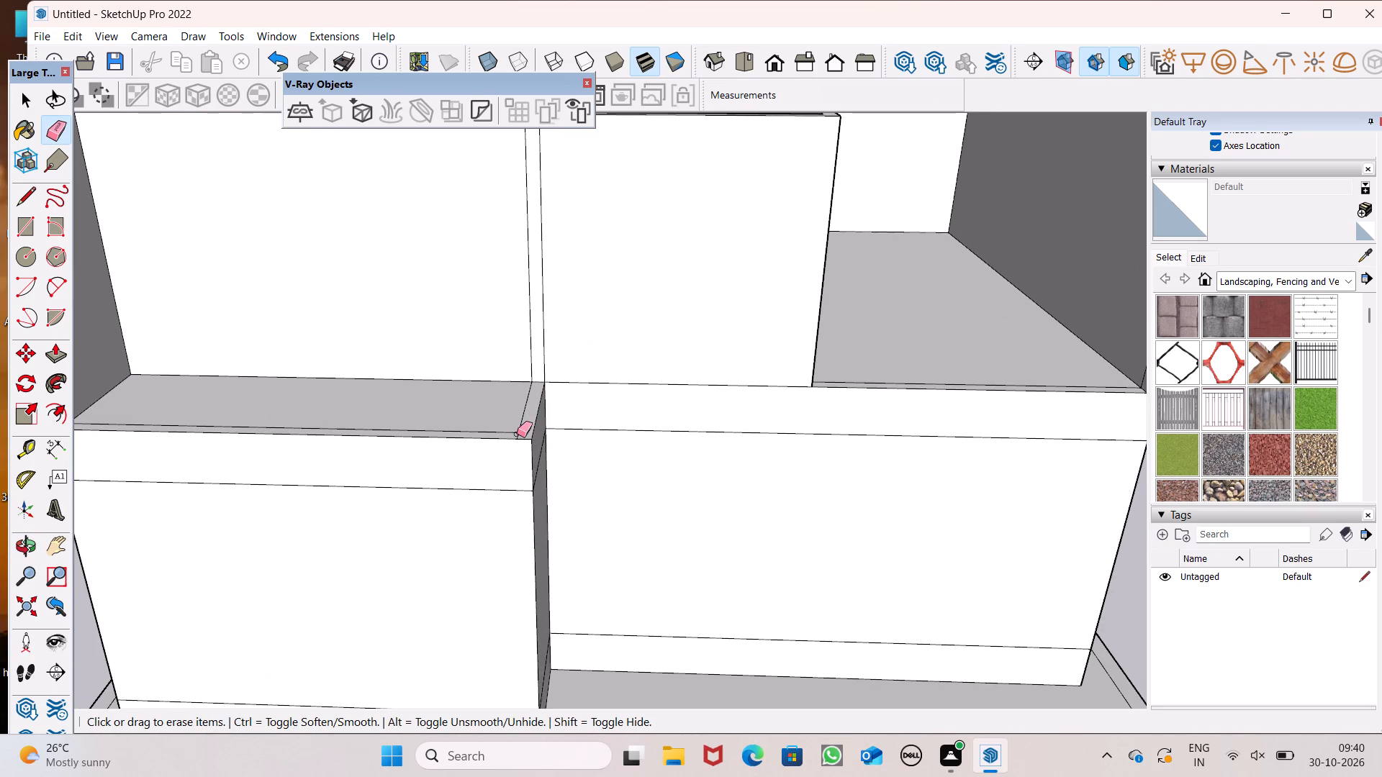
{"action": "scroll", "coordinate": [514, 434], "scroll_direction": "up", "scroll_amount": 2}
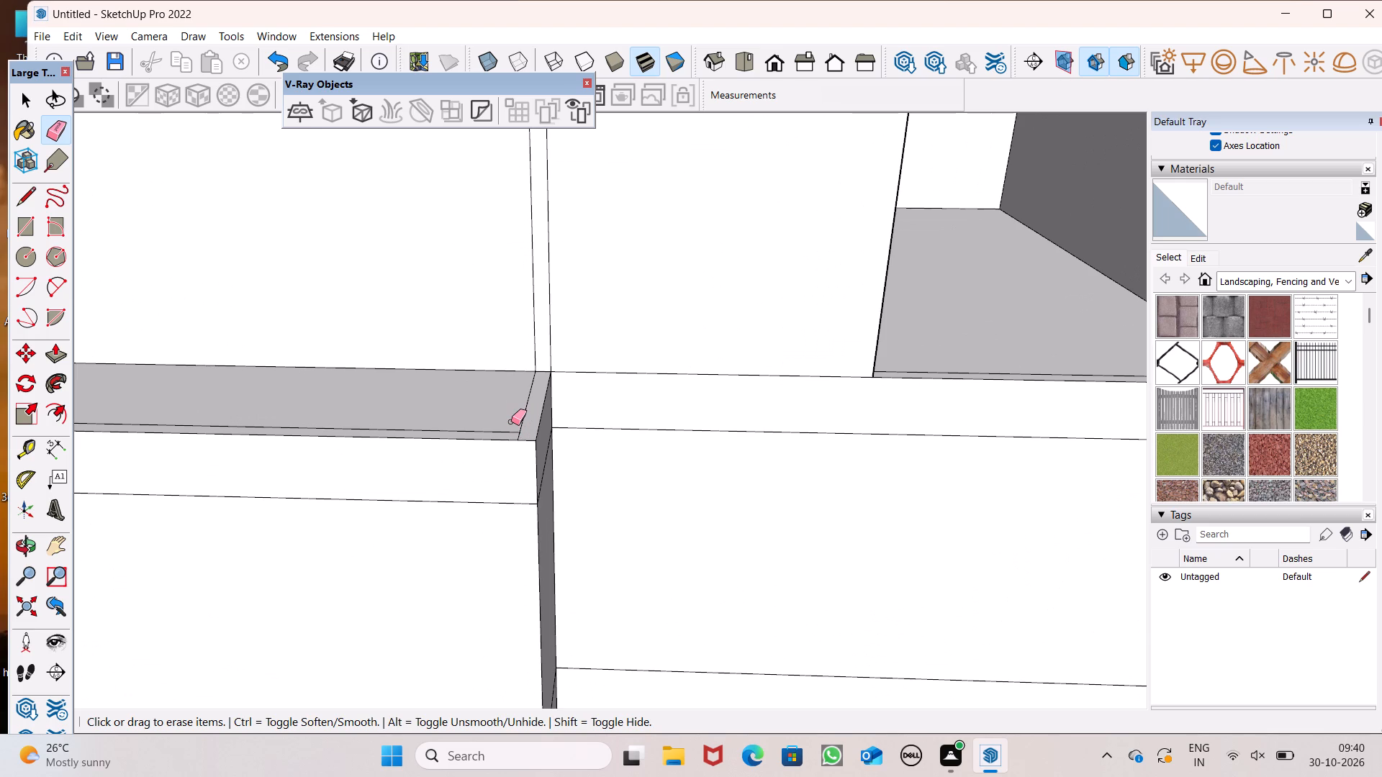
{"action": "scroll", "coordinate": [684, 247], "scroll_direction": "down", "scroll_amount": 7}
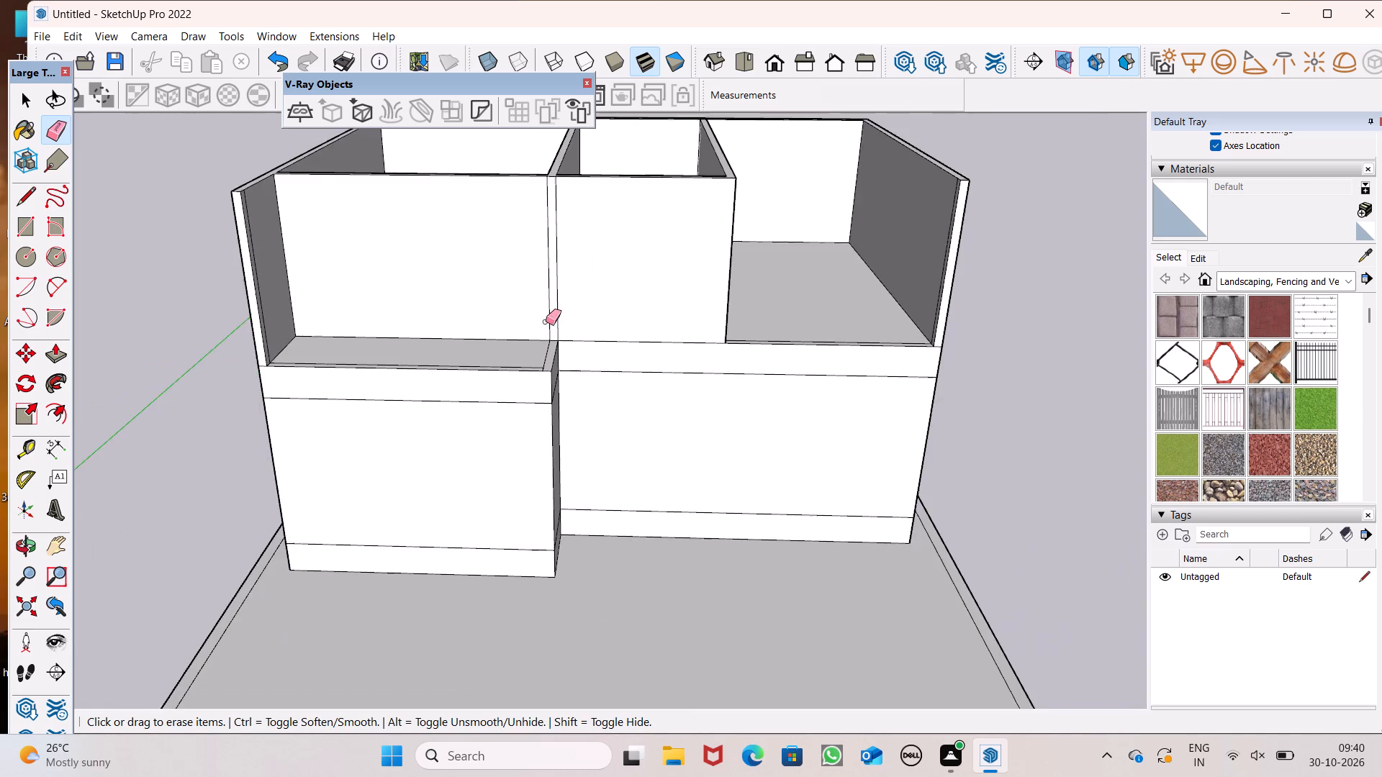
{"action": "scroll", "coordinate": [540, 346], "scroll_direction": "down", "scroll_amount": 7}
{"action": "scroll", "coordinate": [612, 361], "scroll_direction": "up", "scroll_amount": 1}
{"action": "middle_click_drag", "start_coordinate": [614, 362], "coordinate": [608, 537]}
{"action": "scroll", "coordinate": [608, 537], "scroll_direction": "up", "scroll_amount": 1}
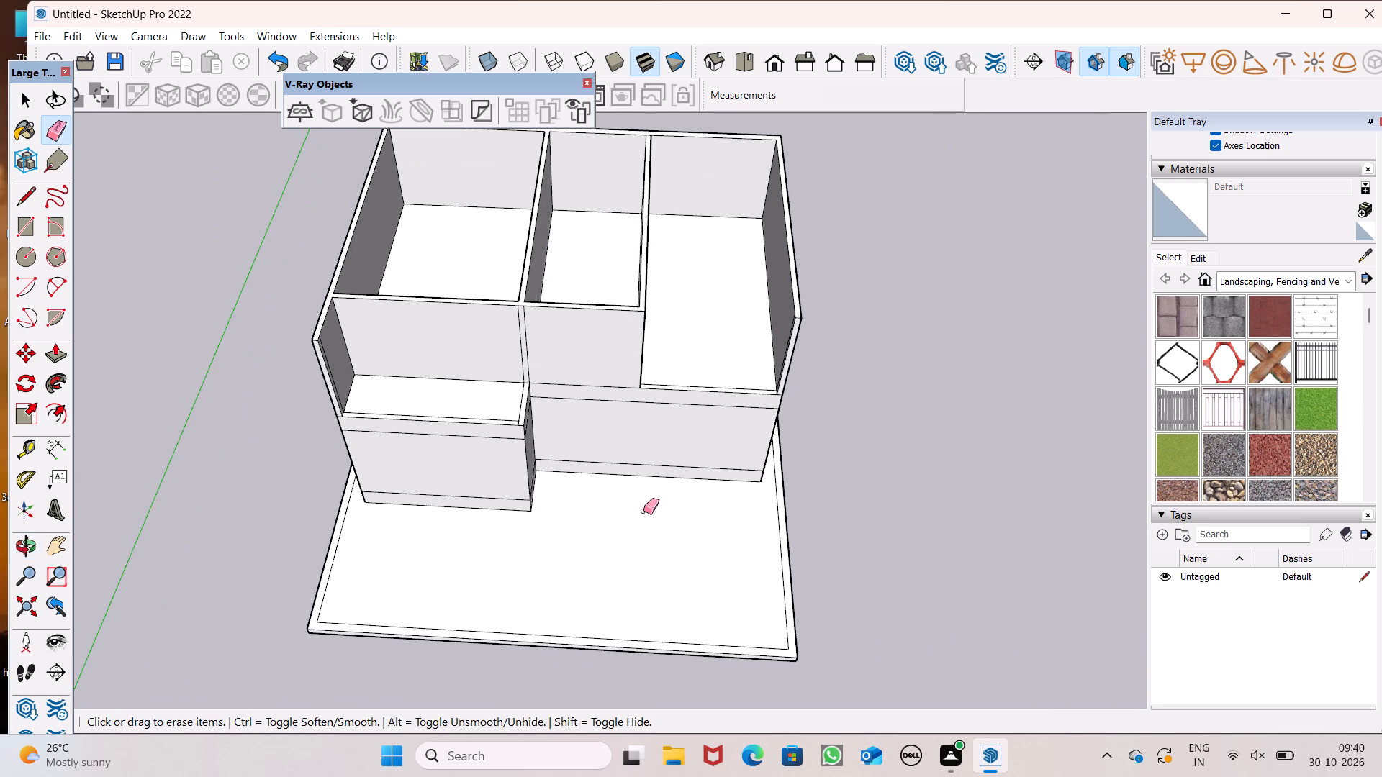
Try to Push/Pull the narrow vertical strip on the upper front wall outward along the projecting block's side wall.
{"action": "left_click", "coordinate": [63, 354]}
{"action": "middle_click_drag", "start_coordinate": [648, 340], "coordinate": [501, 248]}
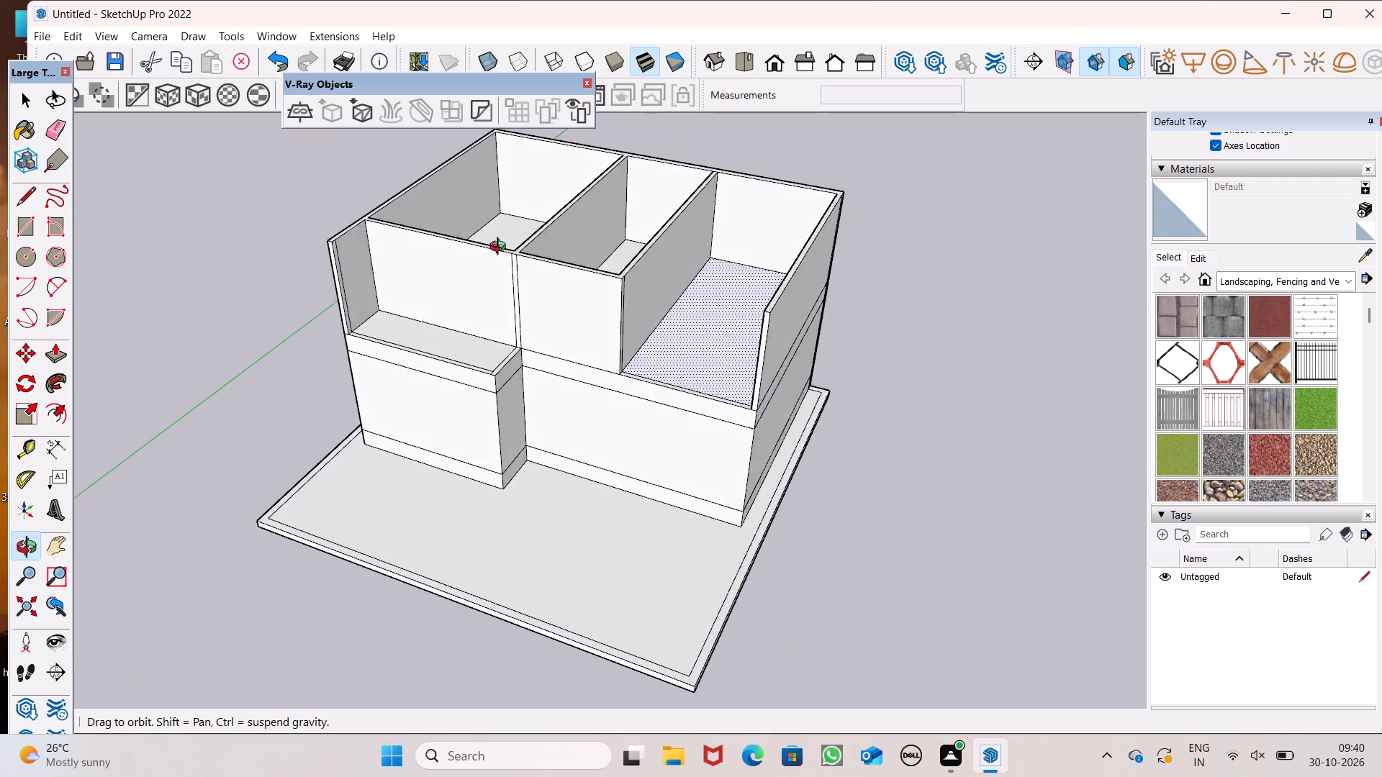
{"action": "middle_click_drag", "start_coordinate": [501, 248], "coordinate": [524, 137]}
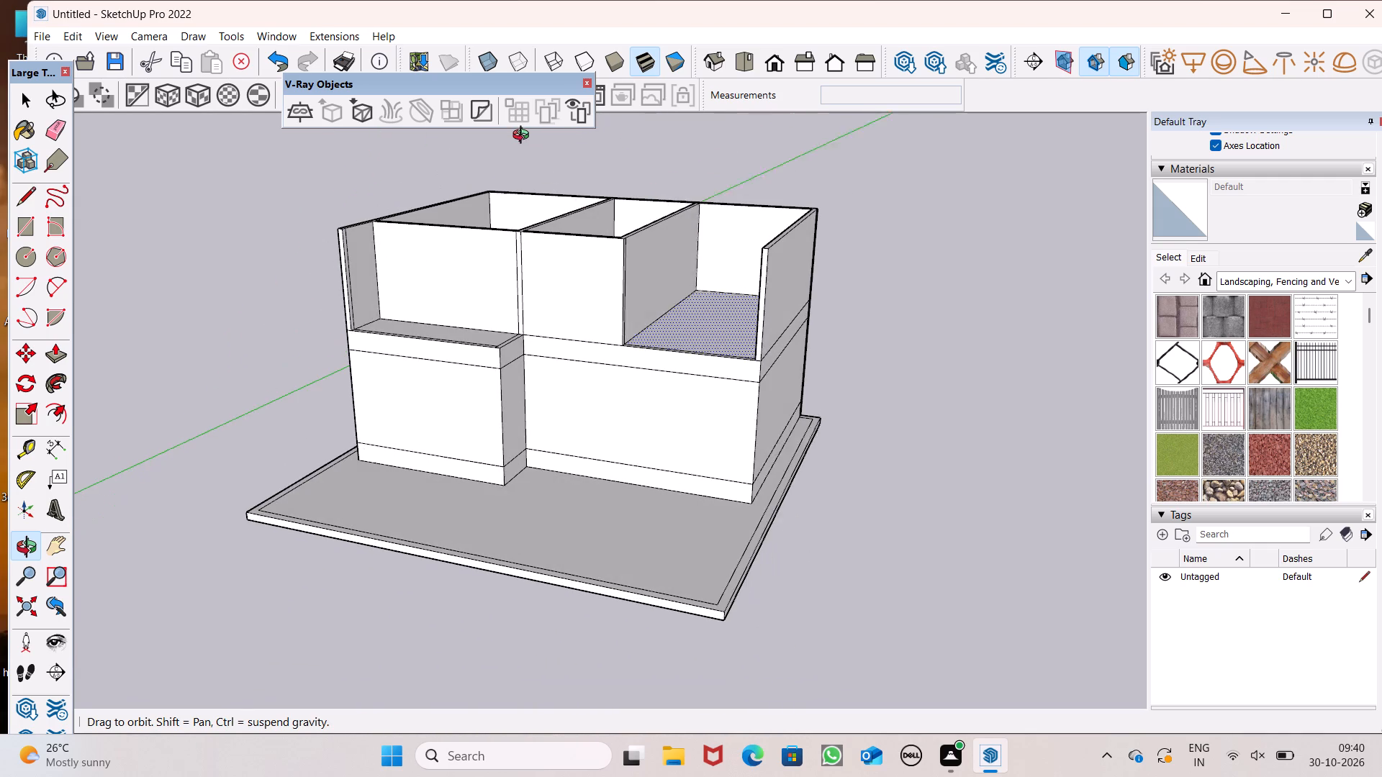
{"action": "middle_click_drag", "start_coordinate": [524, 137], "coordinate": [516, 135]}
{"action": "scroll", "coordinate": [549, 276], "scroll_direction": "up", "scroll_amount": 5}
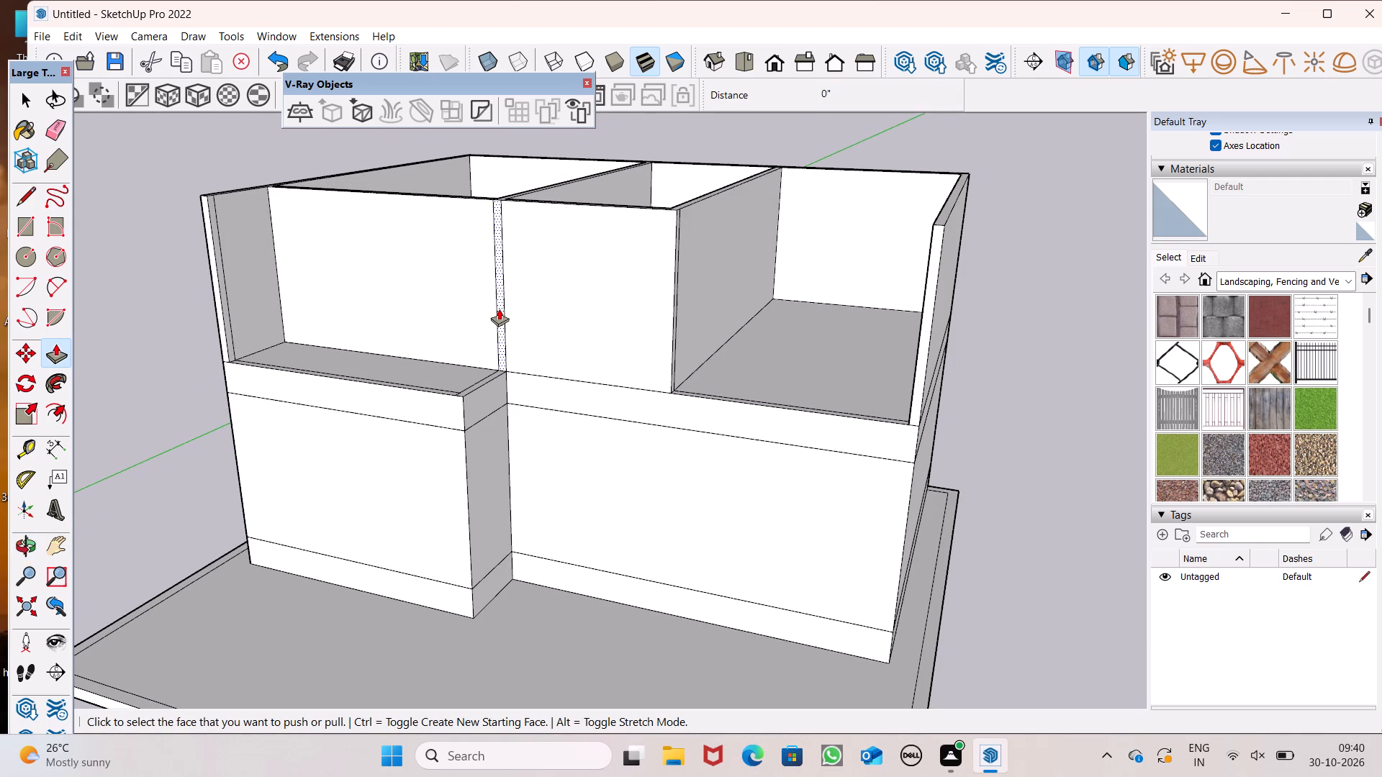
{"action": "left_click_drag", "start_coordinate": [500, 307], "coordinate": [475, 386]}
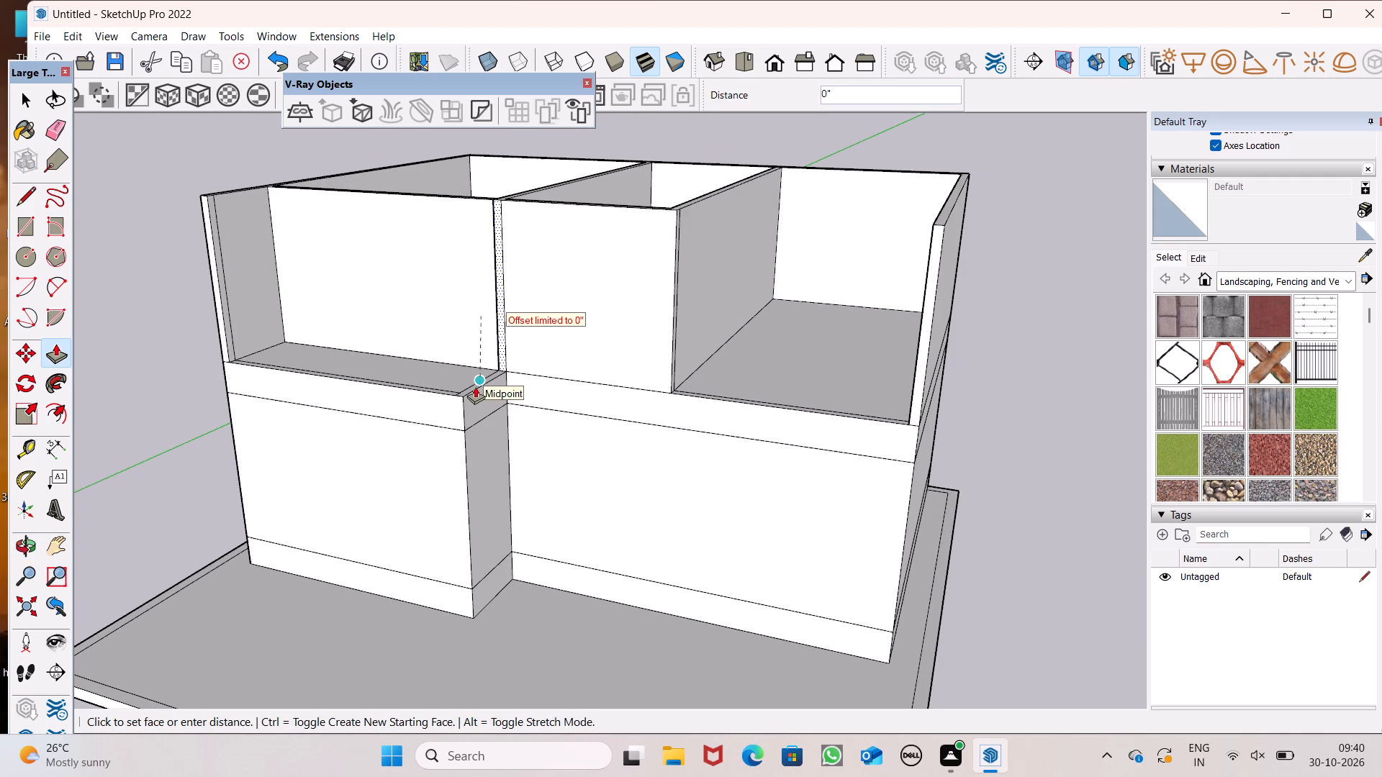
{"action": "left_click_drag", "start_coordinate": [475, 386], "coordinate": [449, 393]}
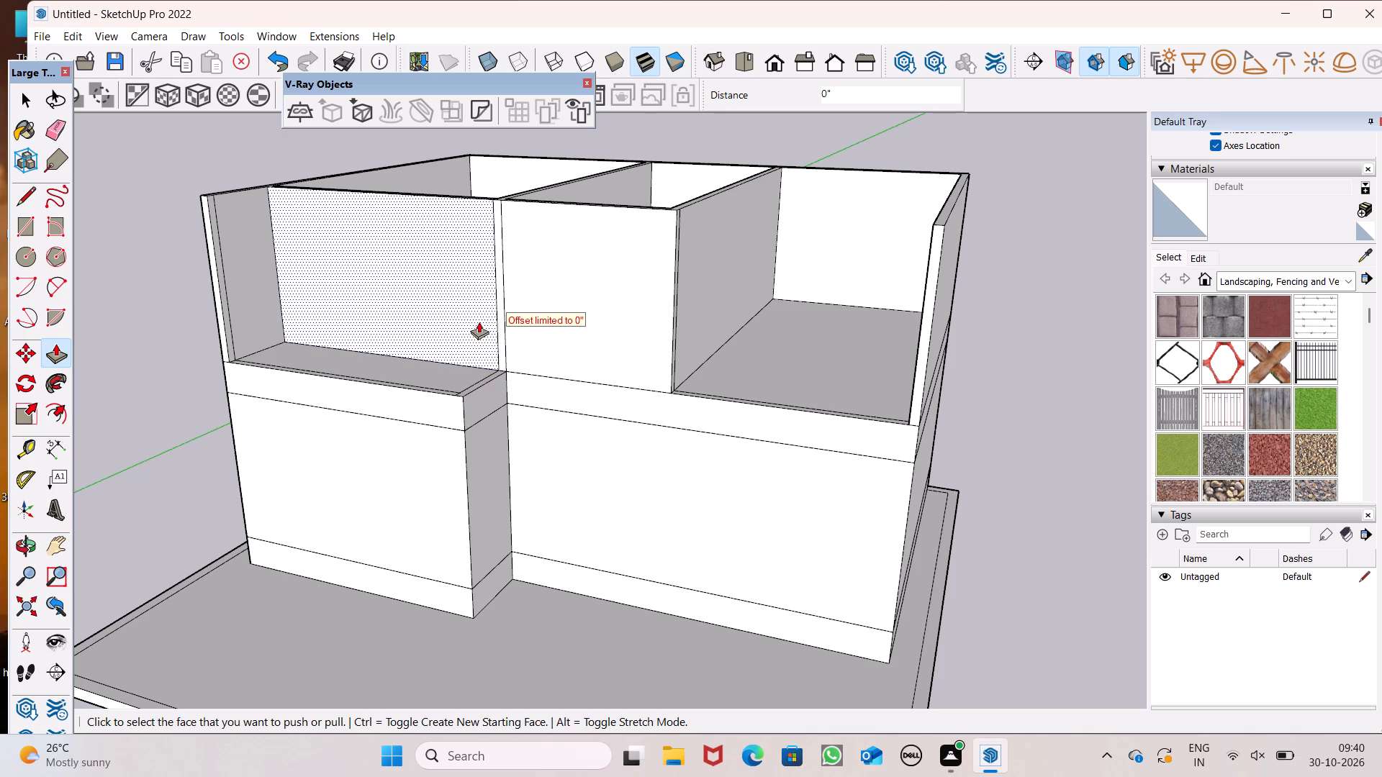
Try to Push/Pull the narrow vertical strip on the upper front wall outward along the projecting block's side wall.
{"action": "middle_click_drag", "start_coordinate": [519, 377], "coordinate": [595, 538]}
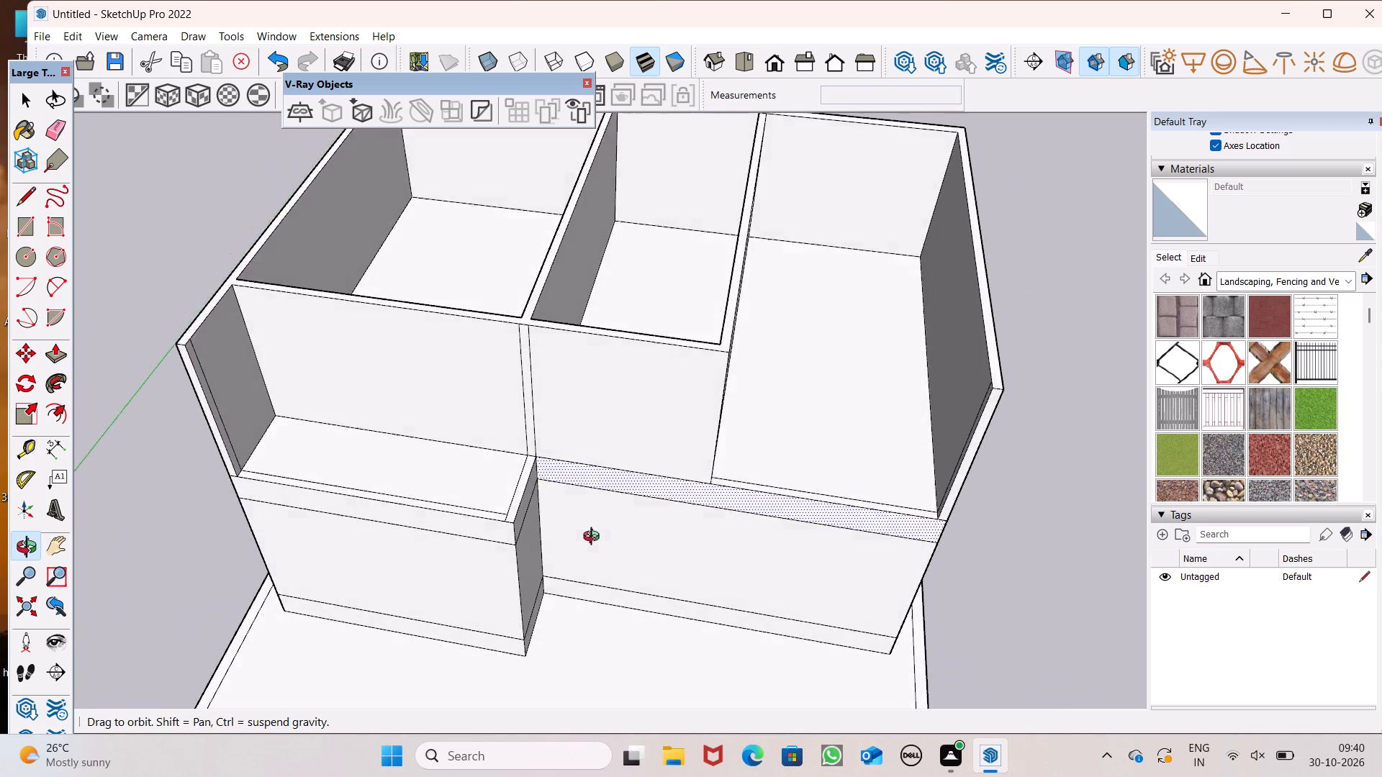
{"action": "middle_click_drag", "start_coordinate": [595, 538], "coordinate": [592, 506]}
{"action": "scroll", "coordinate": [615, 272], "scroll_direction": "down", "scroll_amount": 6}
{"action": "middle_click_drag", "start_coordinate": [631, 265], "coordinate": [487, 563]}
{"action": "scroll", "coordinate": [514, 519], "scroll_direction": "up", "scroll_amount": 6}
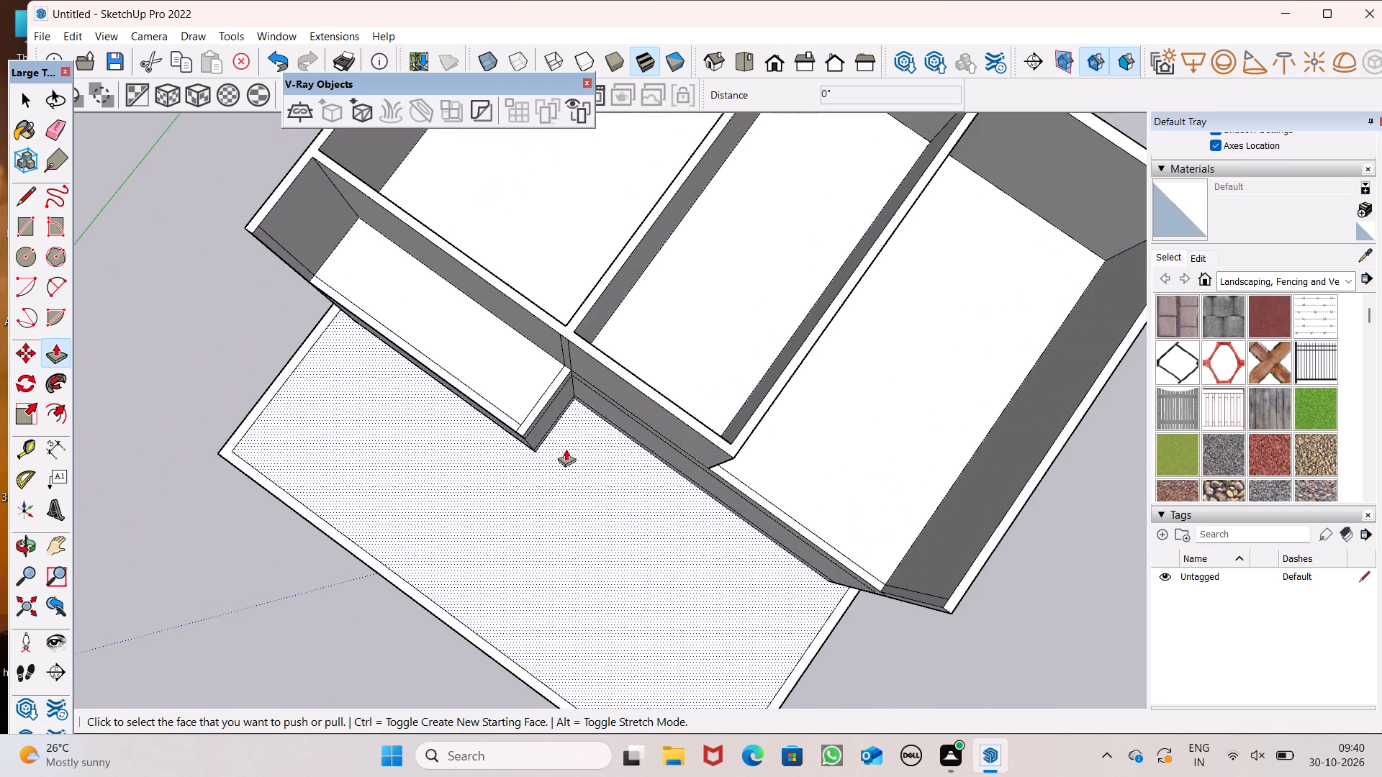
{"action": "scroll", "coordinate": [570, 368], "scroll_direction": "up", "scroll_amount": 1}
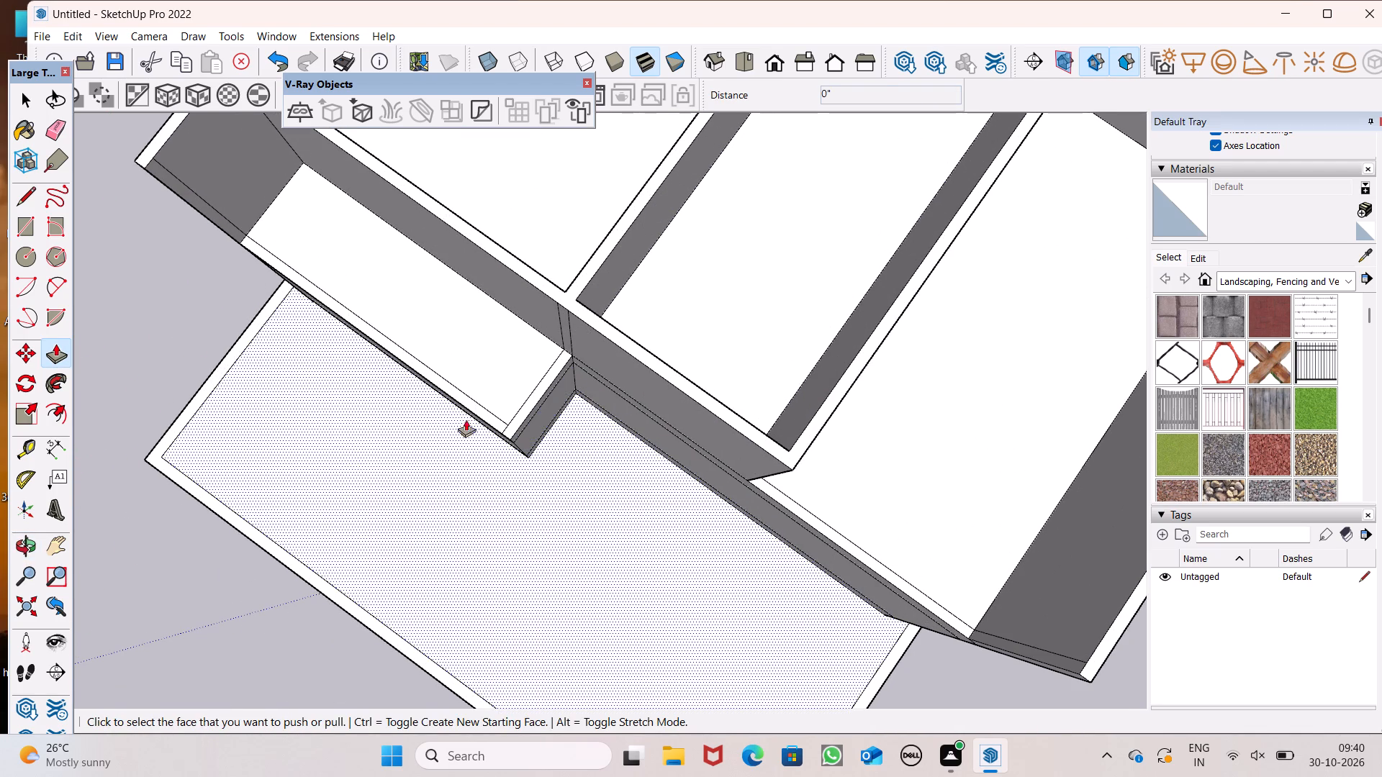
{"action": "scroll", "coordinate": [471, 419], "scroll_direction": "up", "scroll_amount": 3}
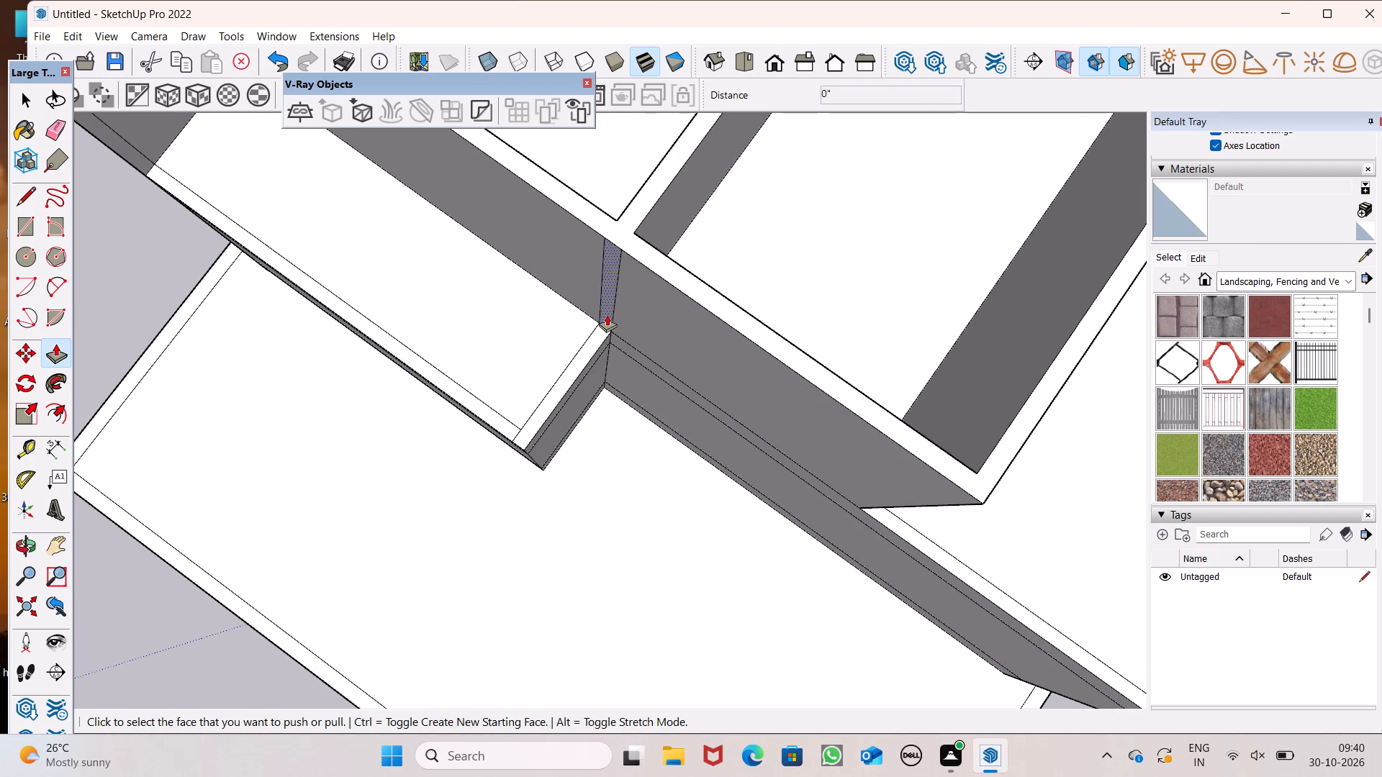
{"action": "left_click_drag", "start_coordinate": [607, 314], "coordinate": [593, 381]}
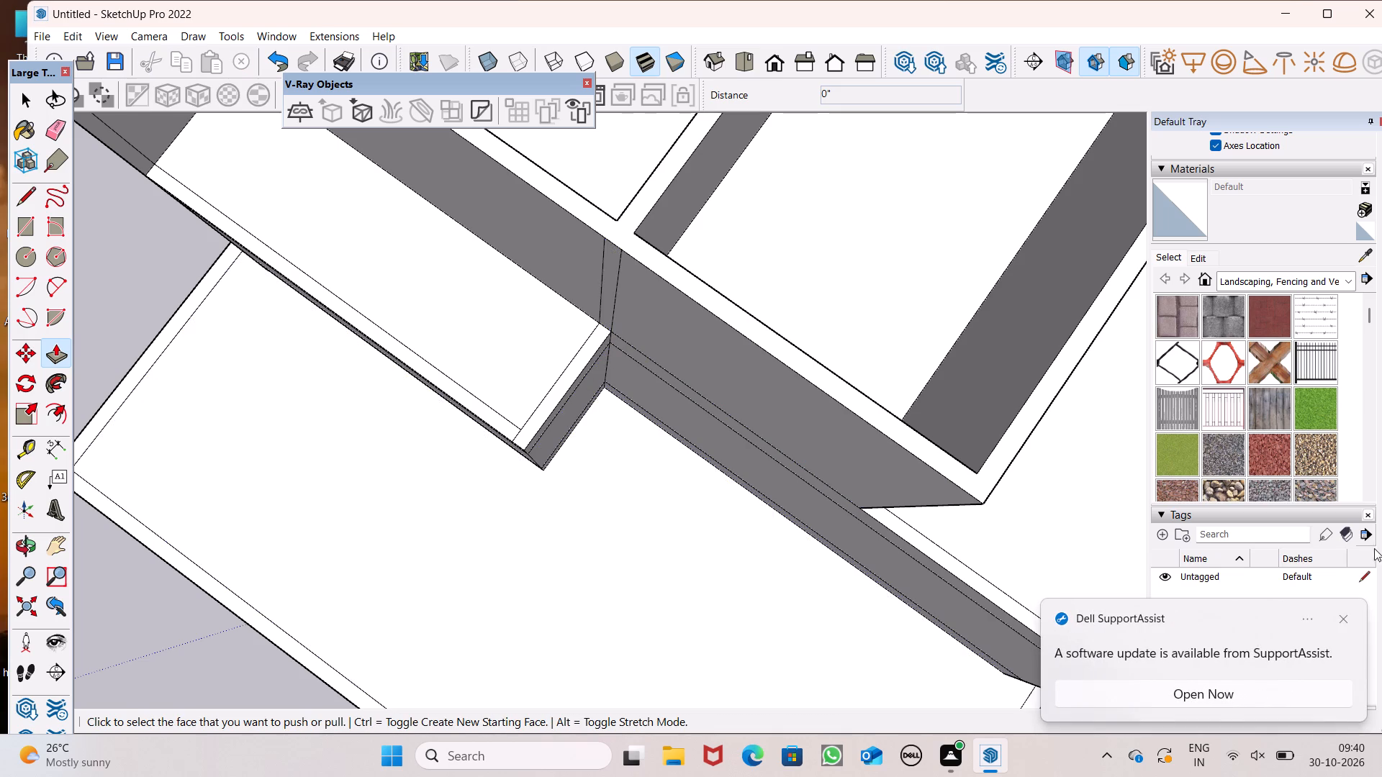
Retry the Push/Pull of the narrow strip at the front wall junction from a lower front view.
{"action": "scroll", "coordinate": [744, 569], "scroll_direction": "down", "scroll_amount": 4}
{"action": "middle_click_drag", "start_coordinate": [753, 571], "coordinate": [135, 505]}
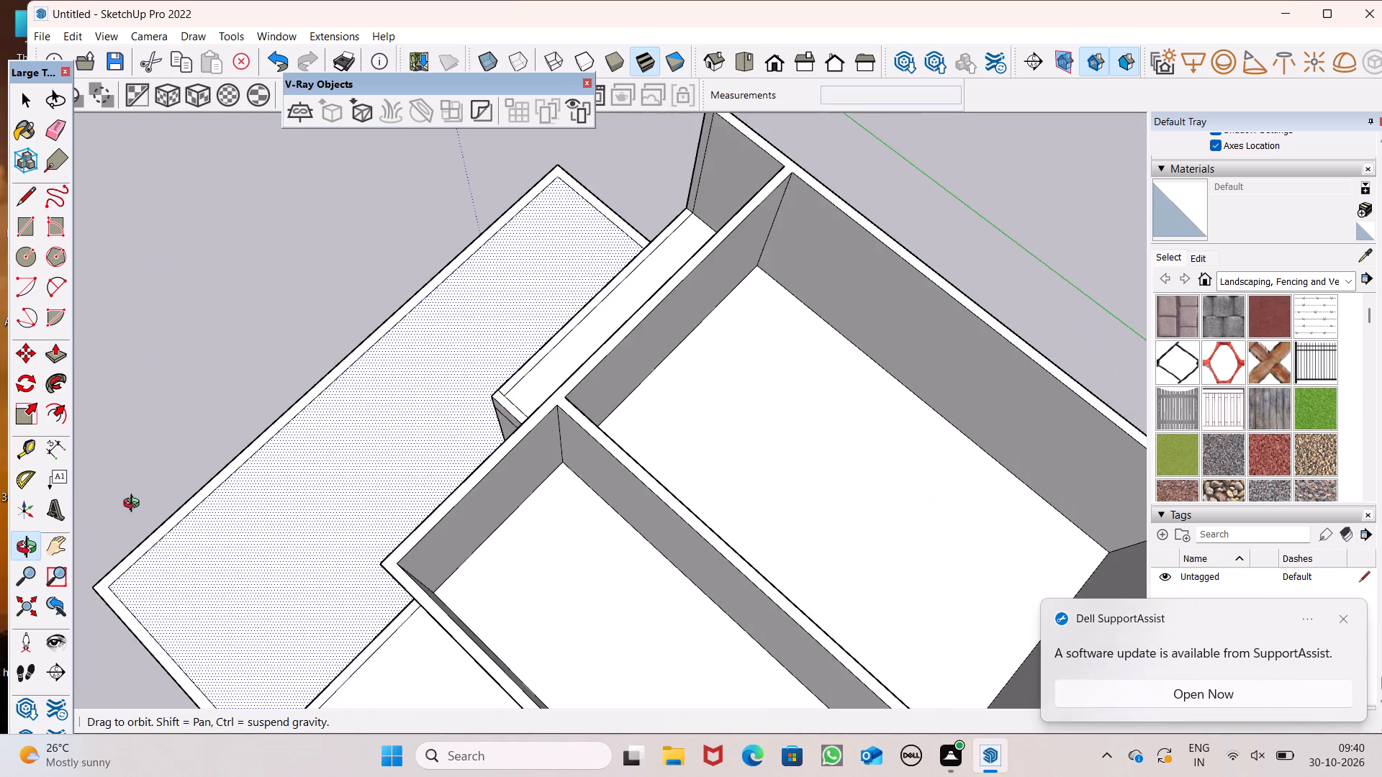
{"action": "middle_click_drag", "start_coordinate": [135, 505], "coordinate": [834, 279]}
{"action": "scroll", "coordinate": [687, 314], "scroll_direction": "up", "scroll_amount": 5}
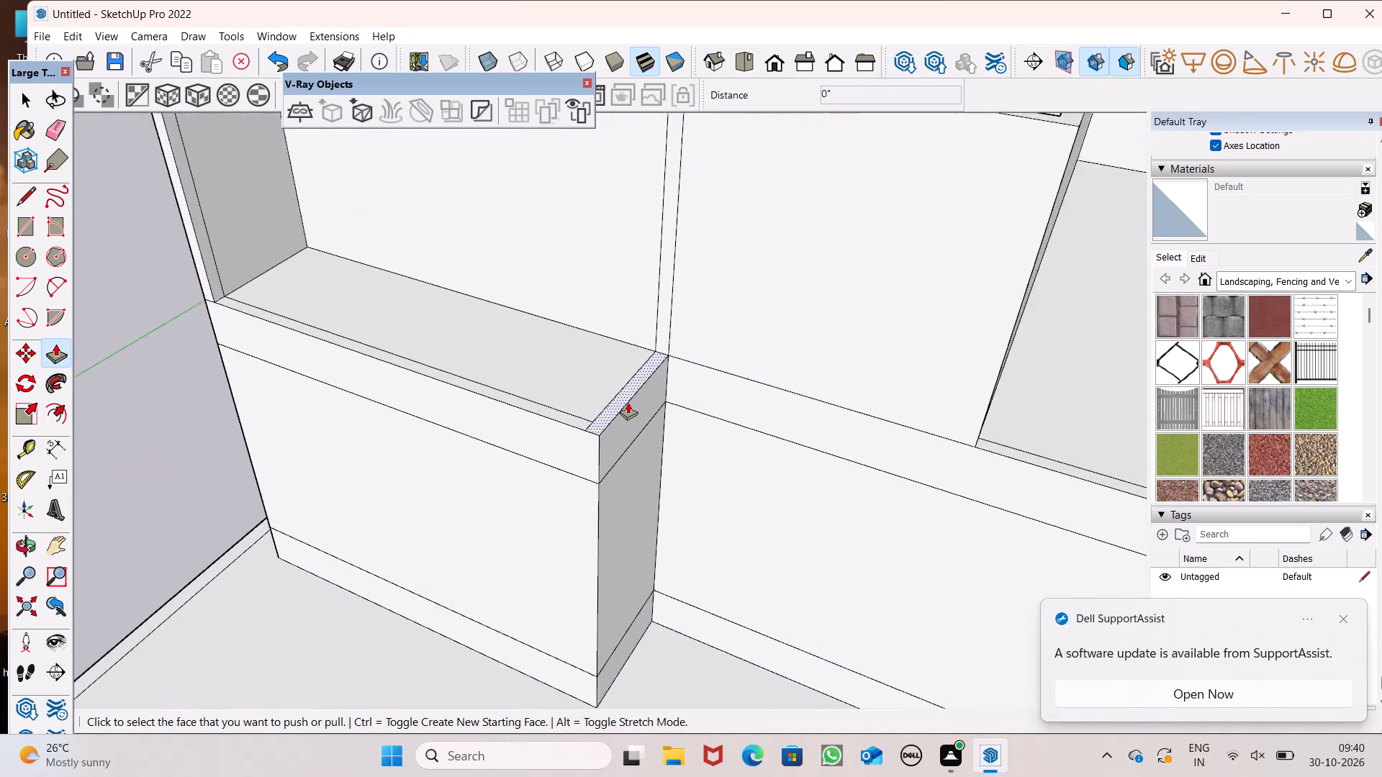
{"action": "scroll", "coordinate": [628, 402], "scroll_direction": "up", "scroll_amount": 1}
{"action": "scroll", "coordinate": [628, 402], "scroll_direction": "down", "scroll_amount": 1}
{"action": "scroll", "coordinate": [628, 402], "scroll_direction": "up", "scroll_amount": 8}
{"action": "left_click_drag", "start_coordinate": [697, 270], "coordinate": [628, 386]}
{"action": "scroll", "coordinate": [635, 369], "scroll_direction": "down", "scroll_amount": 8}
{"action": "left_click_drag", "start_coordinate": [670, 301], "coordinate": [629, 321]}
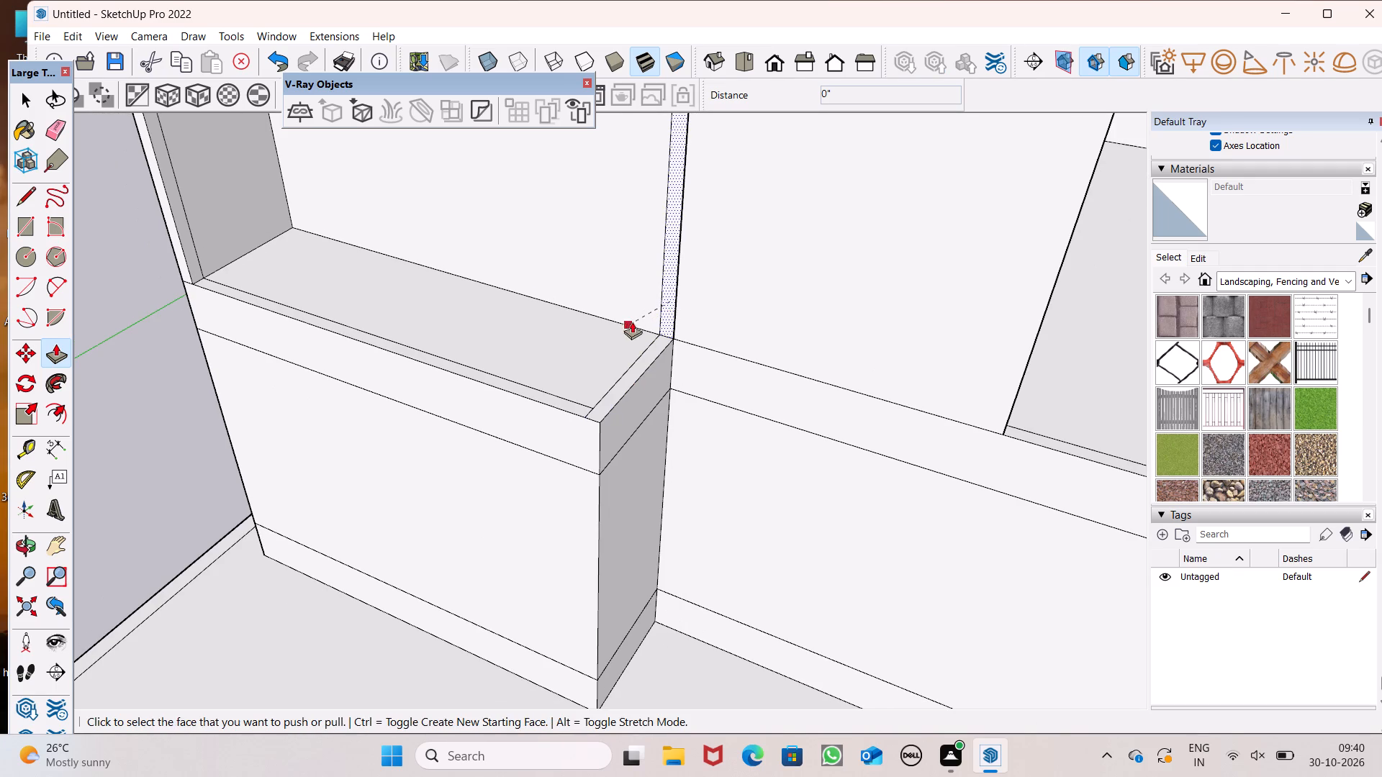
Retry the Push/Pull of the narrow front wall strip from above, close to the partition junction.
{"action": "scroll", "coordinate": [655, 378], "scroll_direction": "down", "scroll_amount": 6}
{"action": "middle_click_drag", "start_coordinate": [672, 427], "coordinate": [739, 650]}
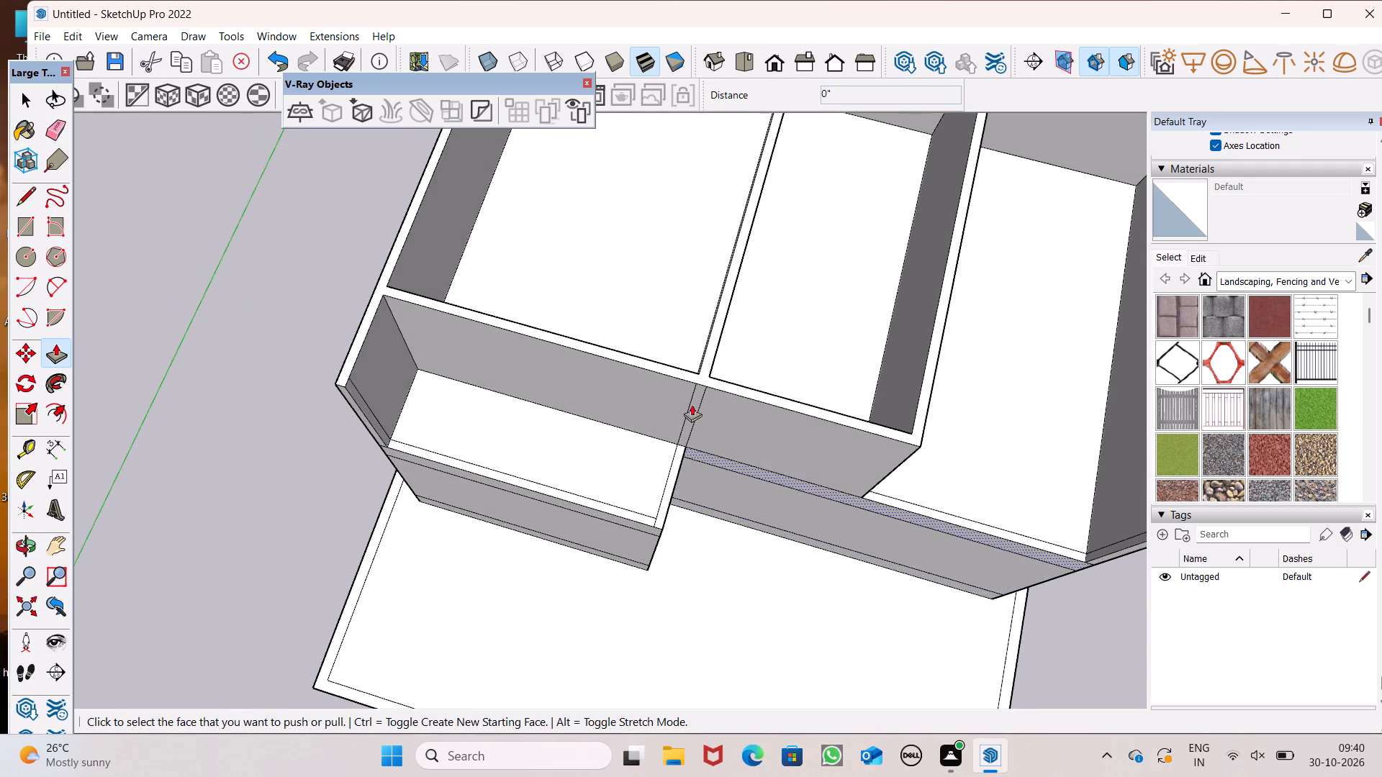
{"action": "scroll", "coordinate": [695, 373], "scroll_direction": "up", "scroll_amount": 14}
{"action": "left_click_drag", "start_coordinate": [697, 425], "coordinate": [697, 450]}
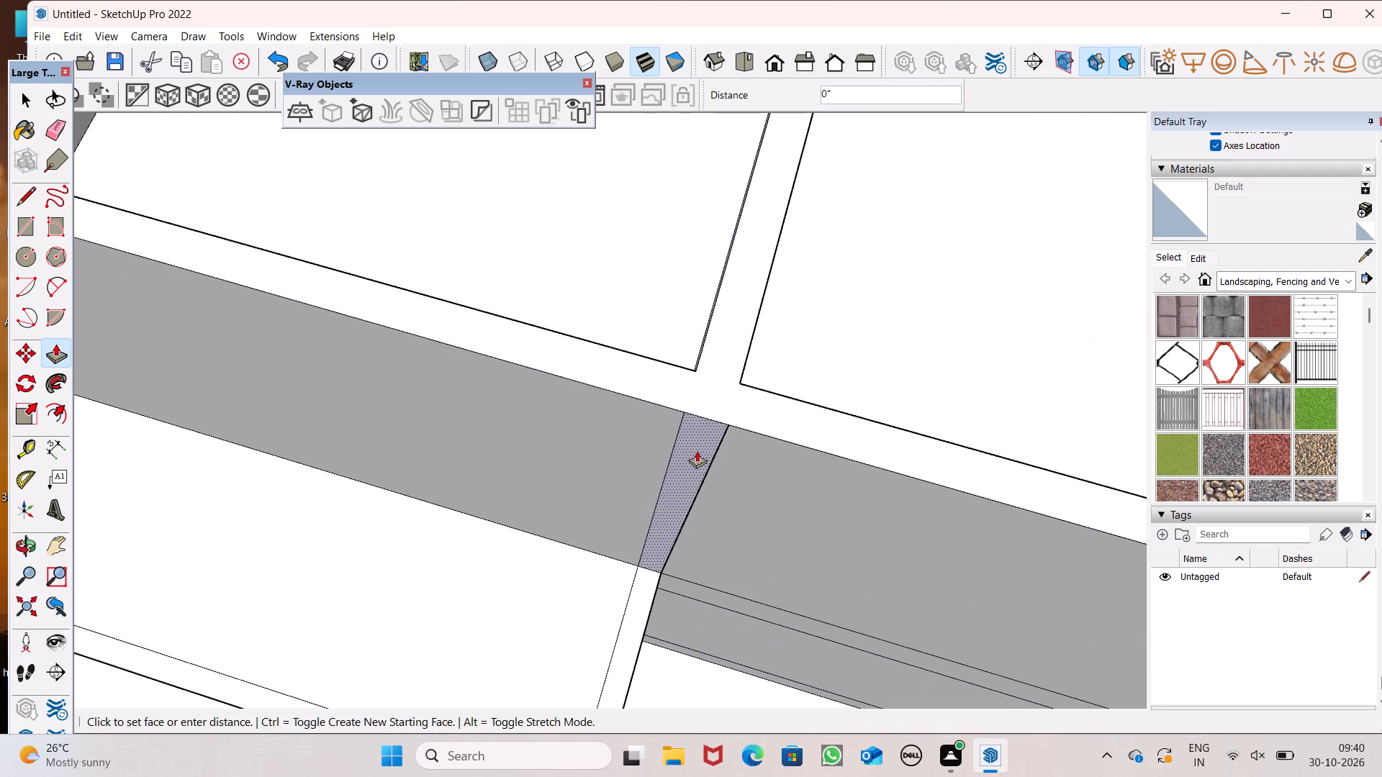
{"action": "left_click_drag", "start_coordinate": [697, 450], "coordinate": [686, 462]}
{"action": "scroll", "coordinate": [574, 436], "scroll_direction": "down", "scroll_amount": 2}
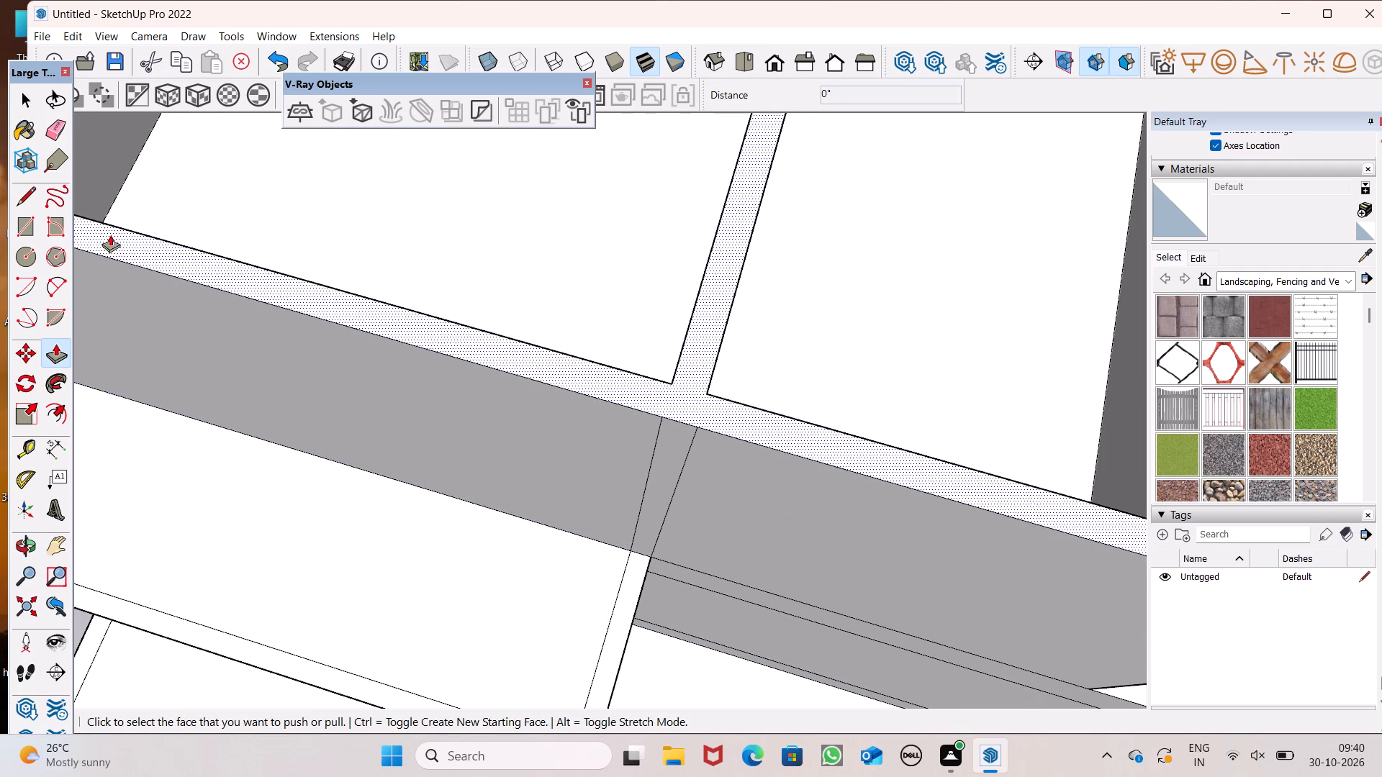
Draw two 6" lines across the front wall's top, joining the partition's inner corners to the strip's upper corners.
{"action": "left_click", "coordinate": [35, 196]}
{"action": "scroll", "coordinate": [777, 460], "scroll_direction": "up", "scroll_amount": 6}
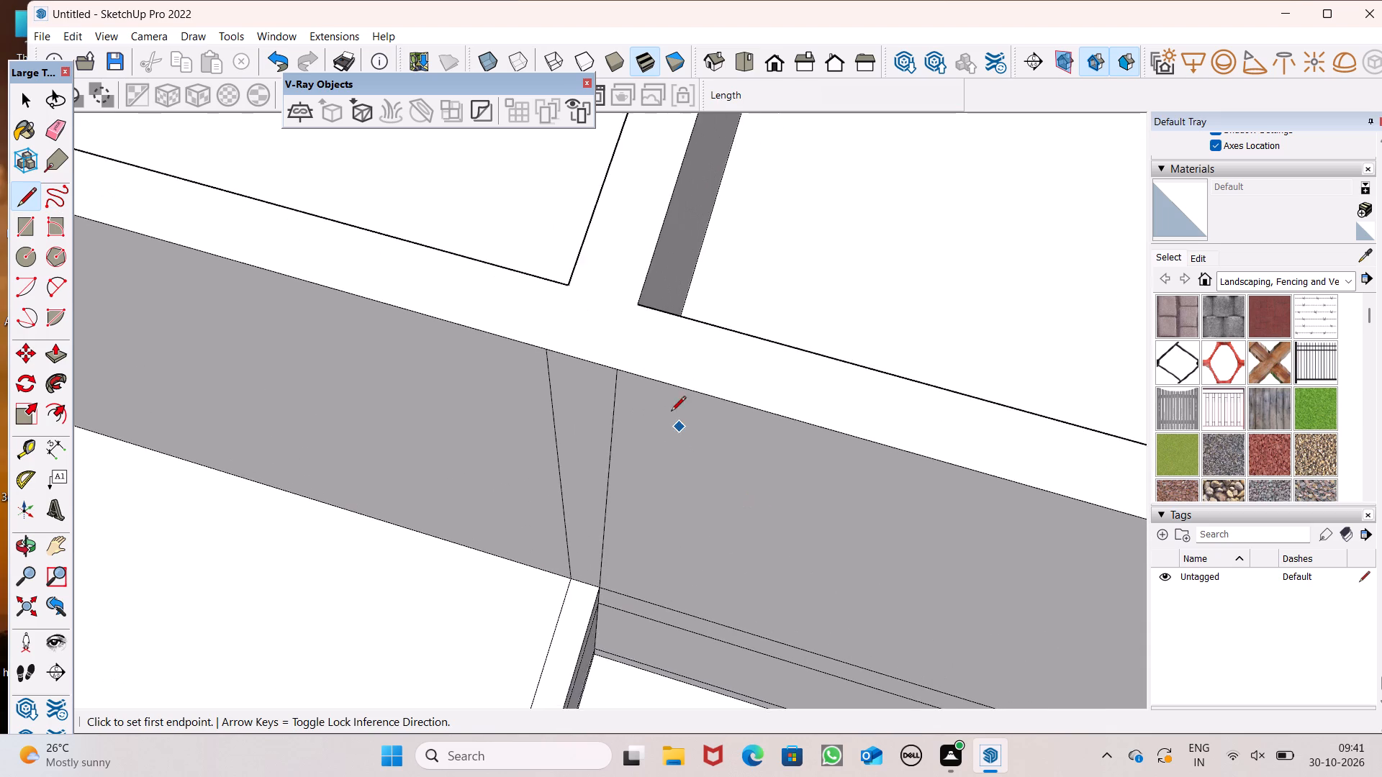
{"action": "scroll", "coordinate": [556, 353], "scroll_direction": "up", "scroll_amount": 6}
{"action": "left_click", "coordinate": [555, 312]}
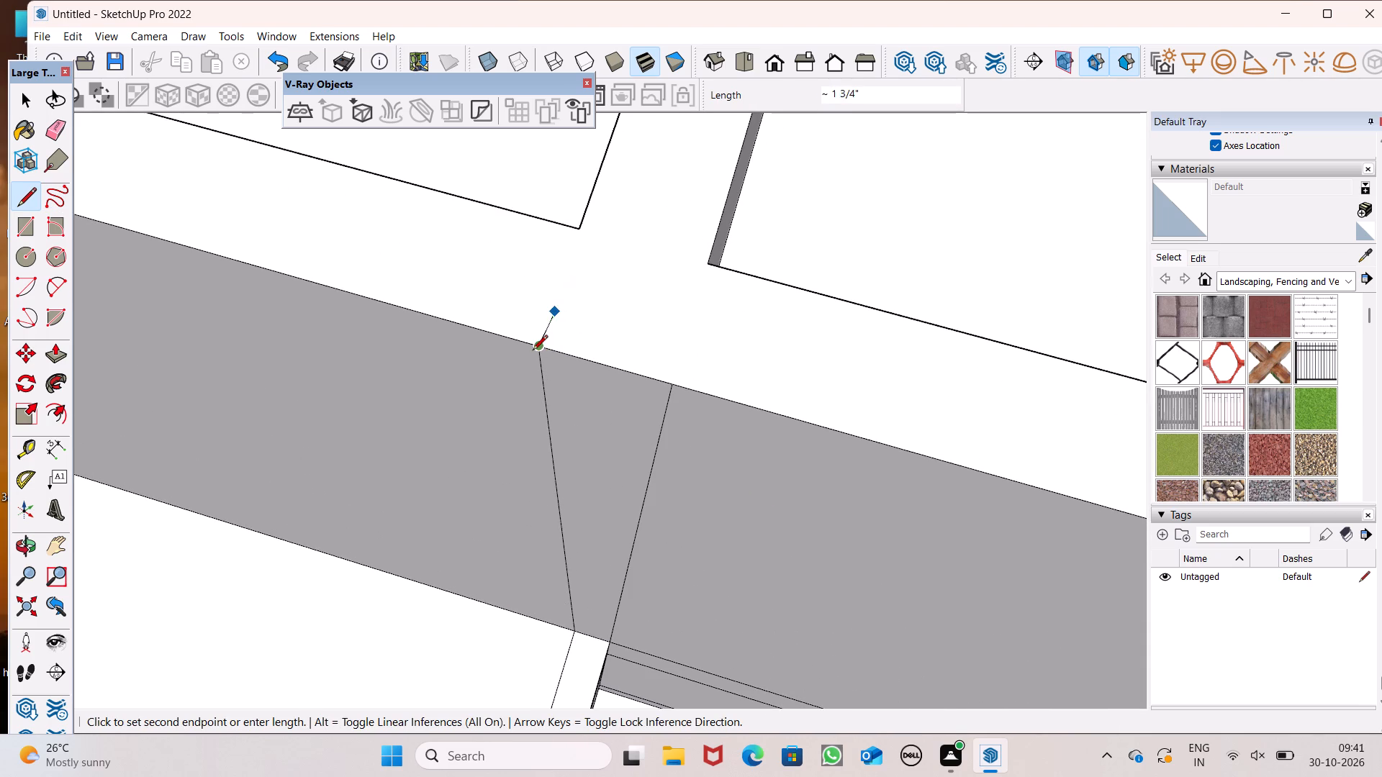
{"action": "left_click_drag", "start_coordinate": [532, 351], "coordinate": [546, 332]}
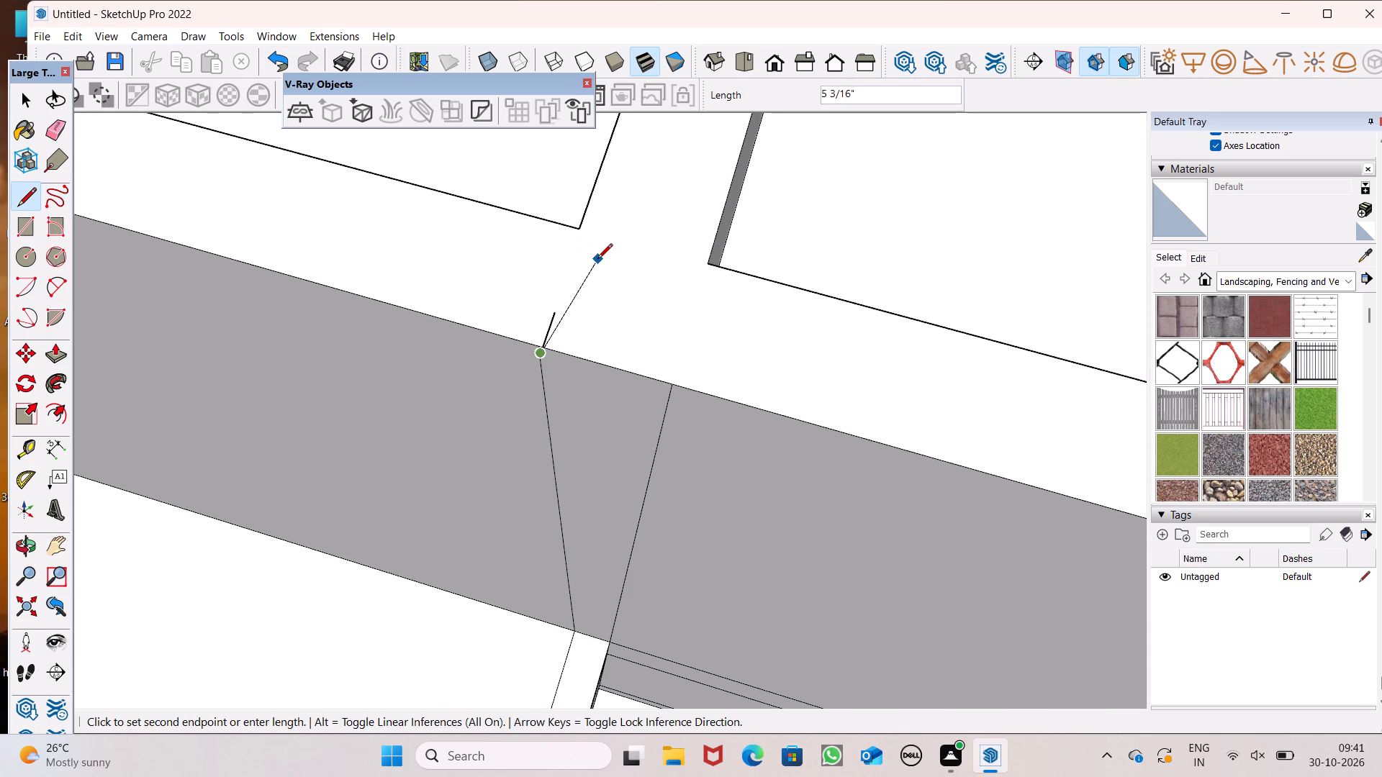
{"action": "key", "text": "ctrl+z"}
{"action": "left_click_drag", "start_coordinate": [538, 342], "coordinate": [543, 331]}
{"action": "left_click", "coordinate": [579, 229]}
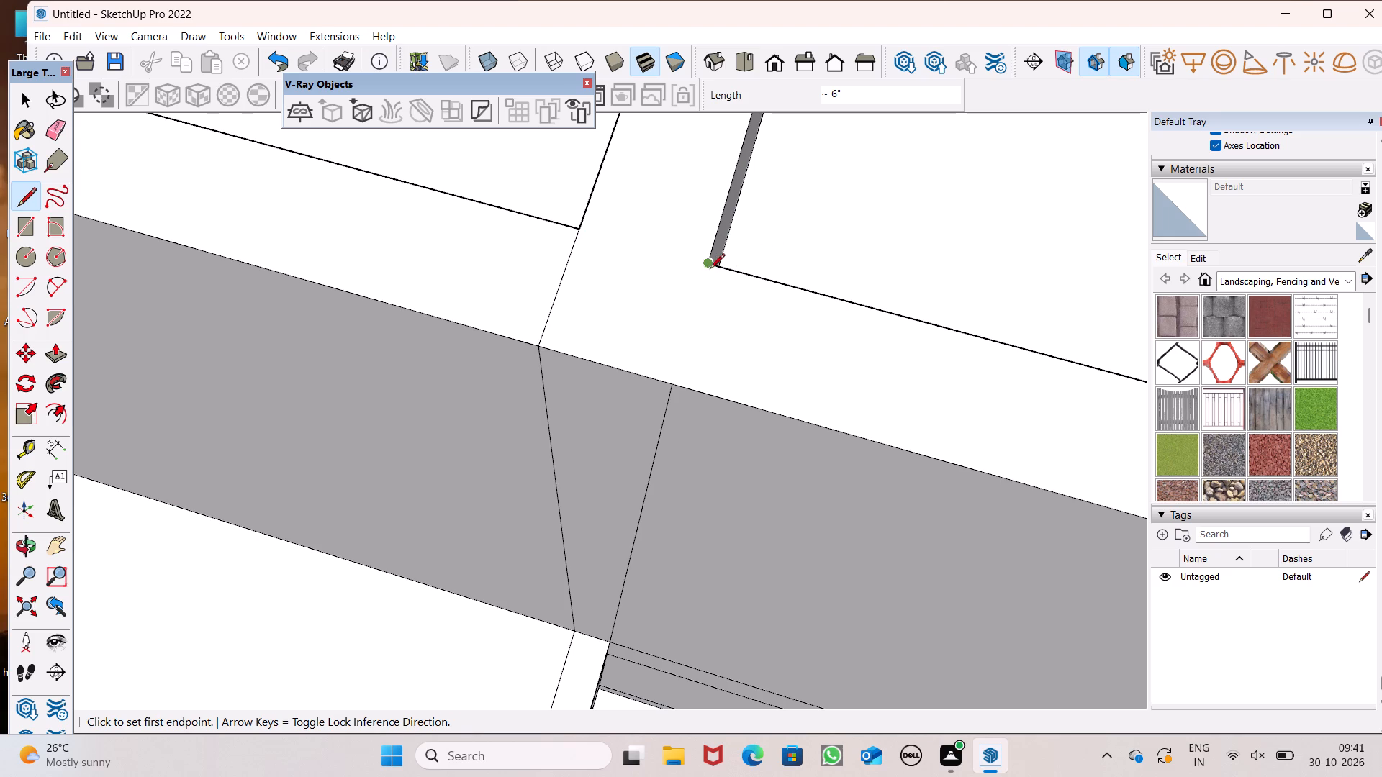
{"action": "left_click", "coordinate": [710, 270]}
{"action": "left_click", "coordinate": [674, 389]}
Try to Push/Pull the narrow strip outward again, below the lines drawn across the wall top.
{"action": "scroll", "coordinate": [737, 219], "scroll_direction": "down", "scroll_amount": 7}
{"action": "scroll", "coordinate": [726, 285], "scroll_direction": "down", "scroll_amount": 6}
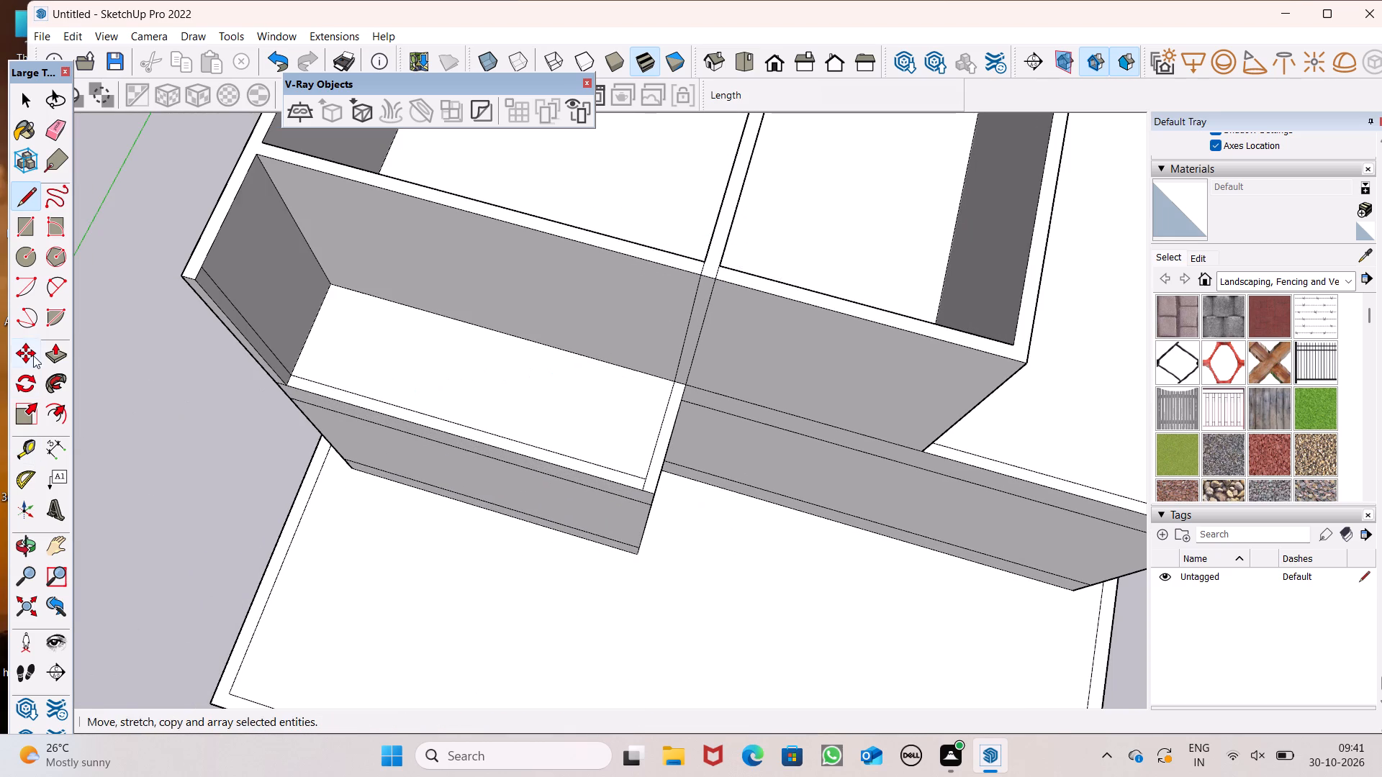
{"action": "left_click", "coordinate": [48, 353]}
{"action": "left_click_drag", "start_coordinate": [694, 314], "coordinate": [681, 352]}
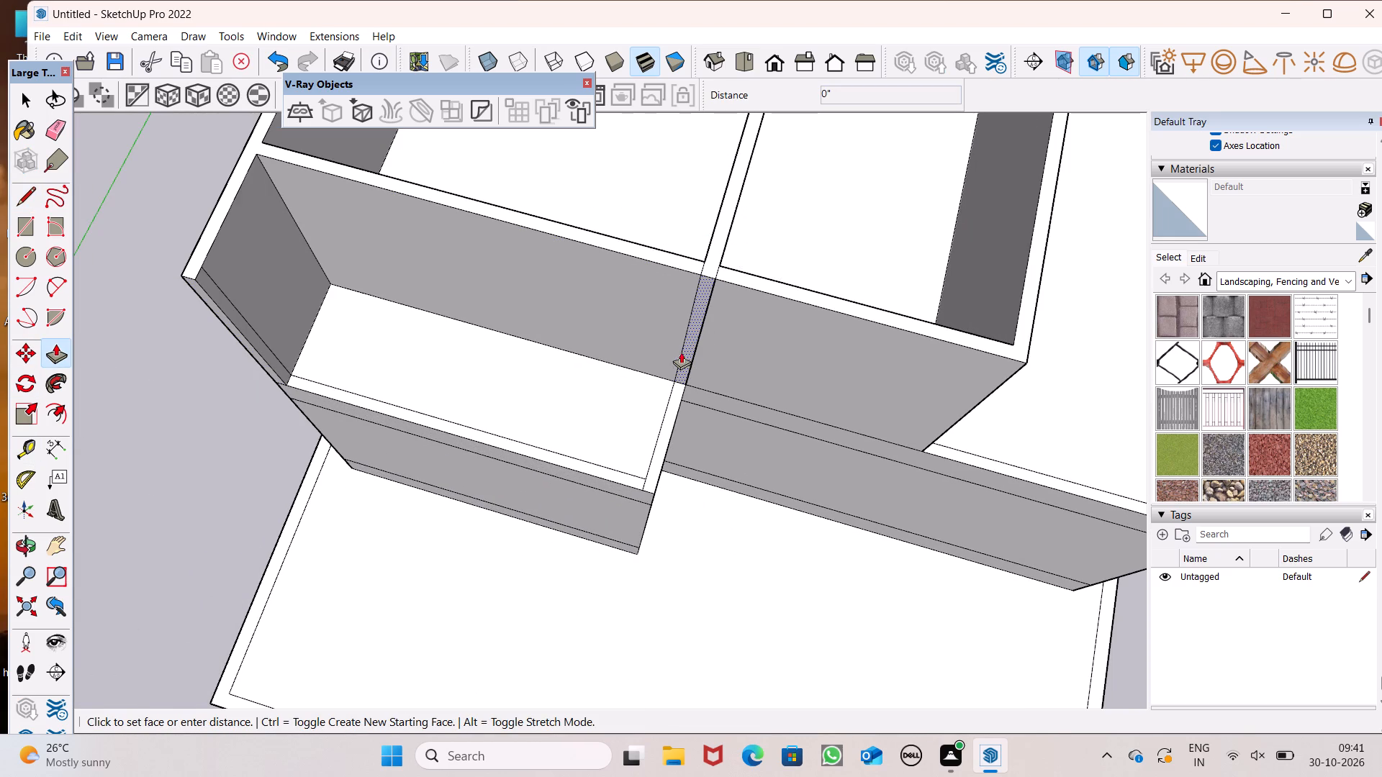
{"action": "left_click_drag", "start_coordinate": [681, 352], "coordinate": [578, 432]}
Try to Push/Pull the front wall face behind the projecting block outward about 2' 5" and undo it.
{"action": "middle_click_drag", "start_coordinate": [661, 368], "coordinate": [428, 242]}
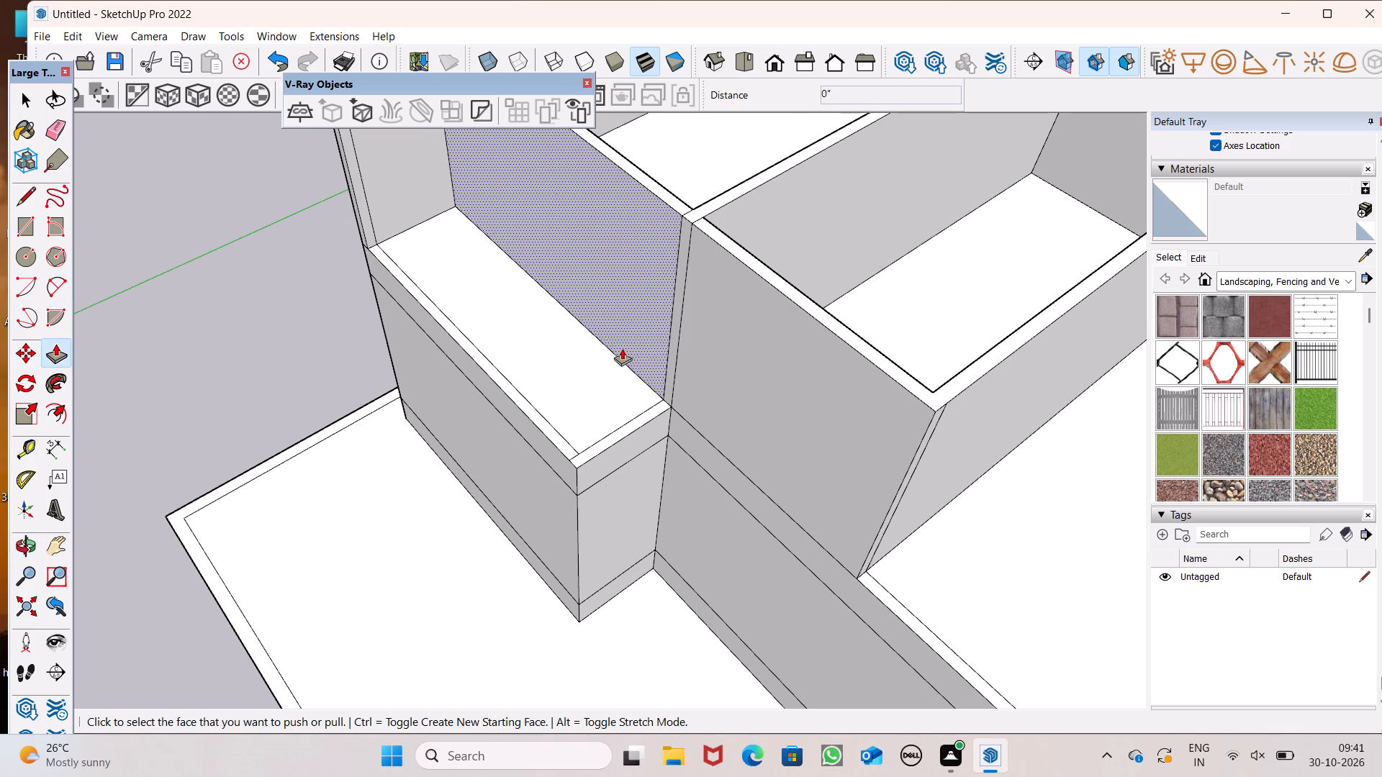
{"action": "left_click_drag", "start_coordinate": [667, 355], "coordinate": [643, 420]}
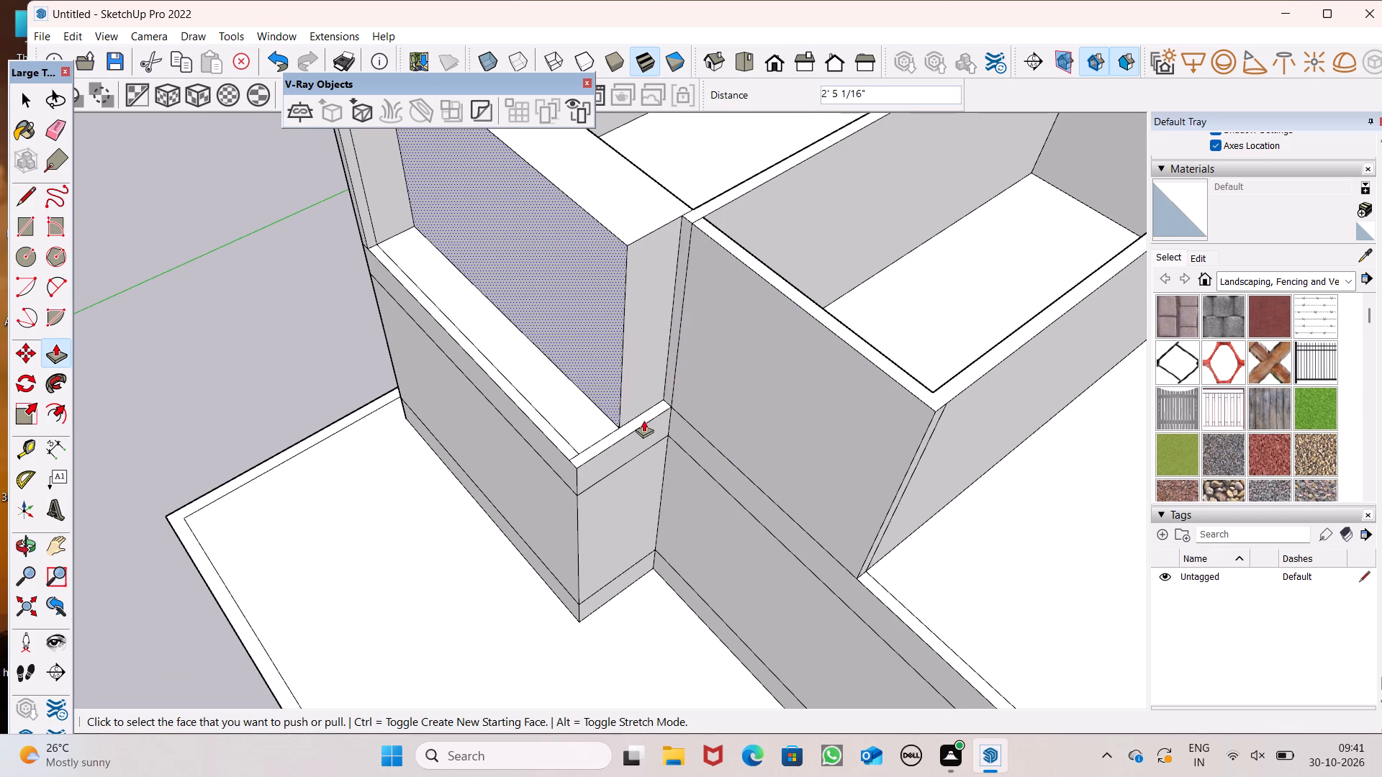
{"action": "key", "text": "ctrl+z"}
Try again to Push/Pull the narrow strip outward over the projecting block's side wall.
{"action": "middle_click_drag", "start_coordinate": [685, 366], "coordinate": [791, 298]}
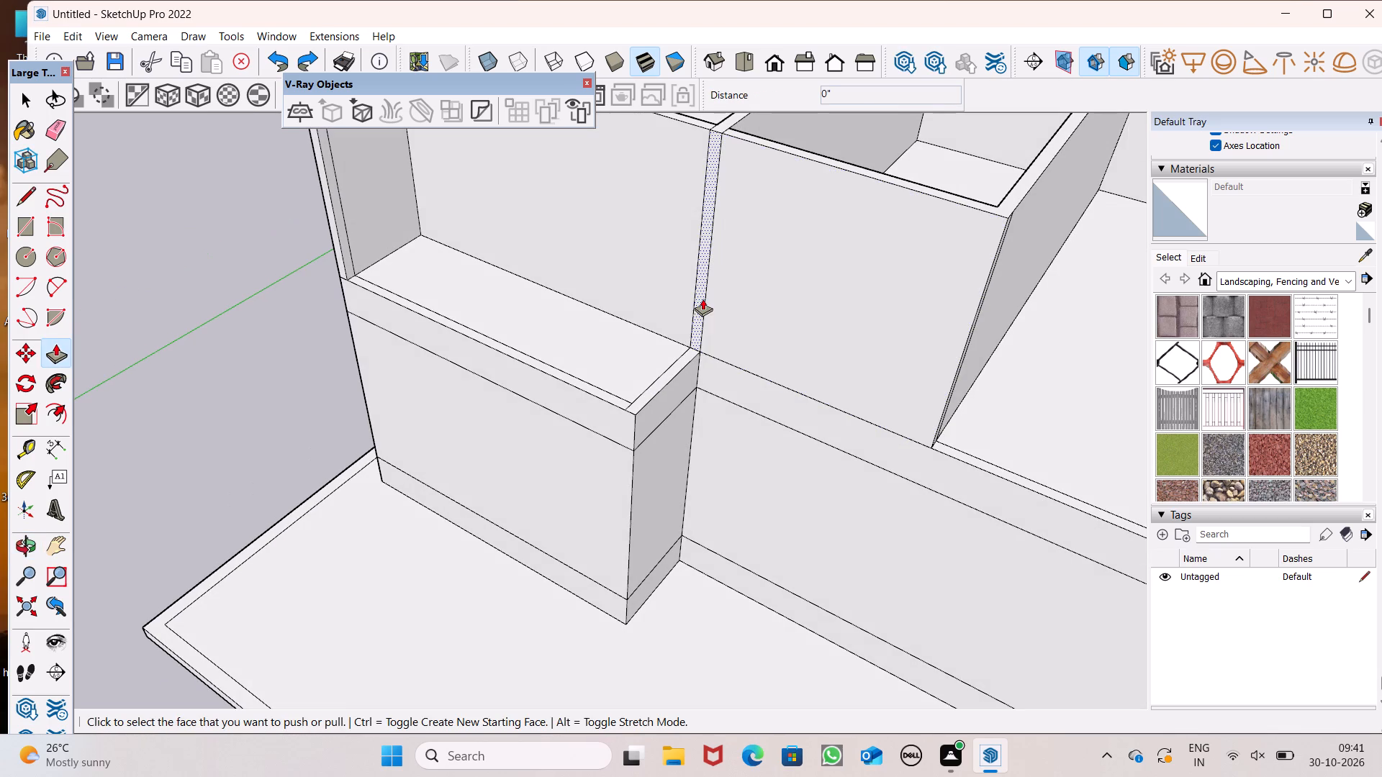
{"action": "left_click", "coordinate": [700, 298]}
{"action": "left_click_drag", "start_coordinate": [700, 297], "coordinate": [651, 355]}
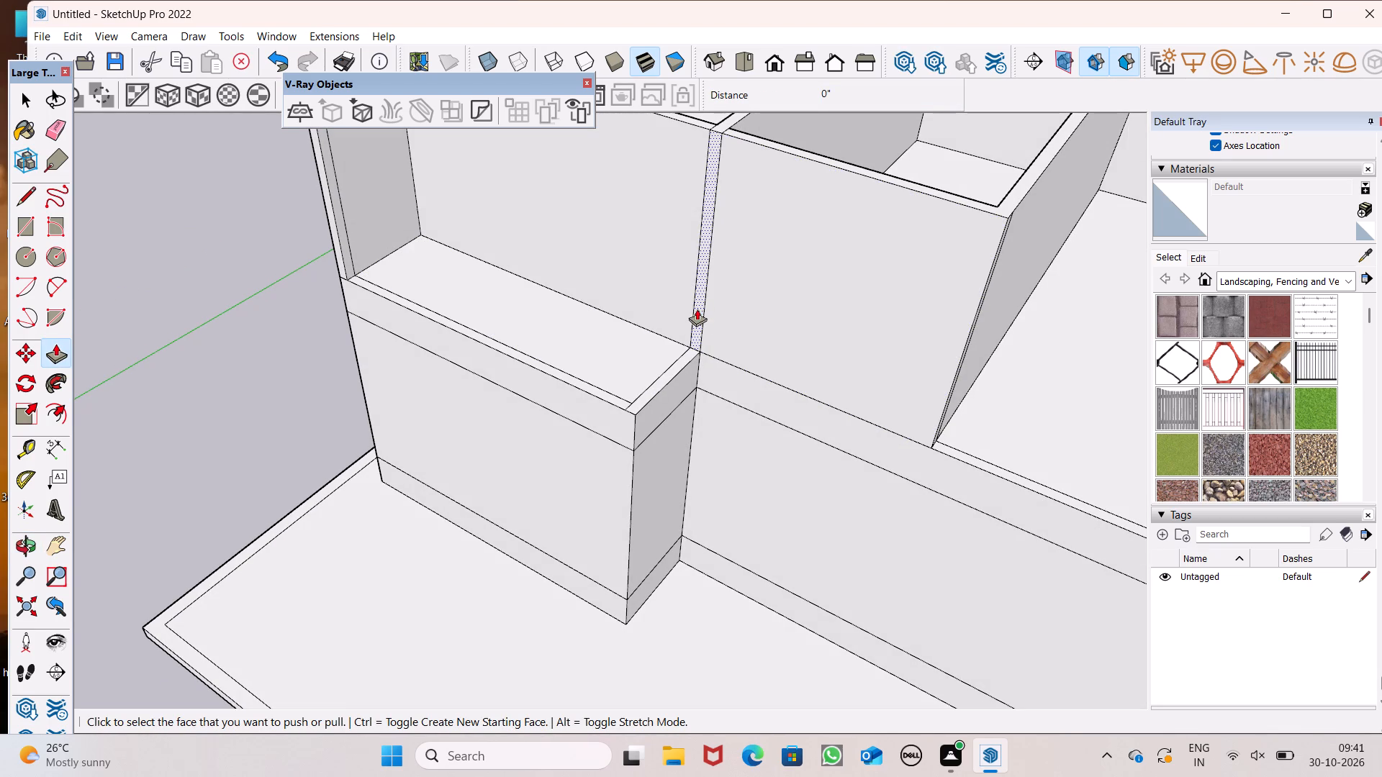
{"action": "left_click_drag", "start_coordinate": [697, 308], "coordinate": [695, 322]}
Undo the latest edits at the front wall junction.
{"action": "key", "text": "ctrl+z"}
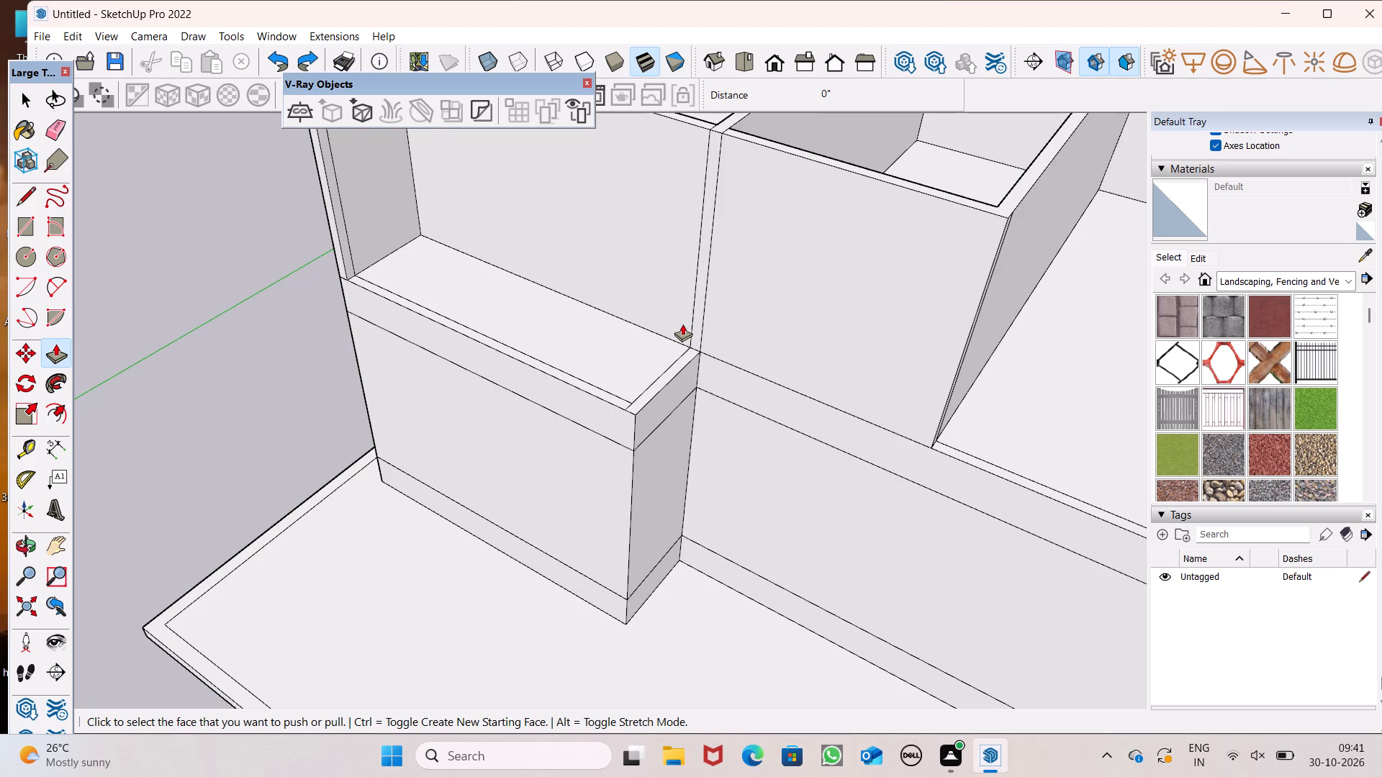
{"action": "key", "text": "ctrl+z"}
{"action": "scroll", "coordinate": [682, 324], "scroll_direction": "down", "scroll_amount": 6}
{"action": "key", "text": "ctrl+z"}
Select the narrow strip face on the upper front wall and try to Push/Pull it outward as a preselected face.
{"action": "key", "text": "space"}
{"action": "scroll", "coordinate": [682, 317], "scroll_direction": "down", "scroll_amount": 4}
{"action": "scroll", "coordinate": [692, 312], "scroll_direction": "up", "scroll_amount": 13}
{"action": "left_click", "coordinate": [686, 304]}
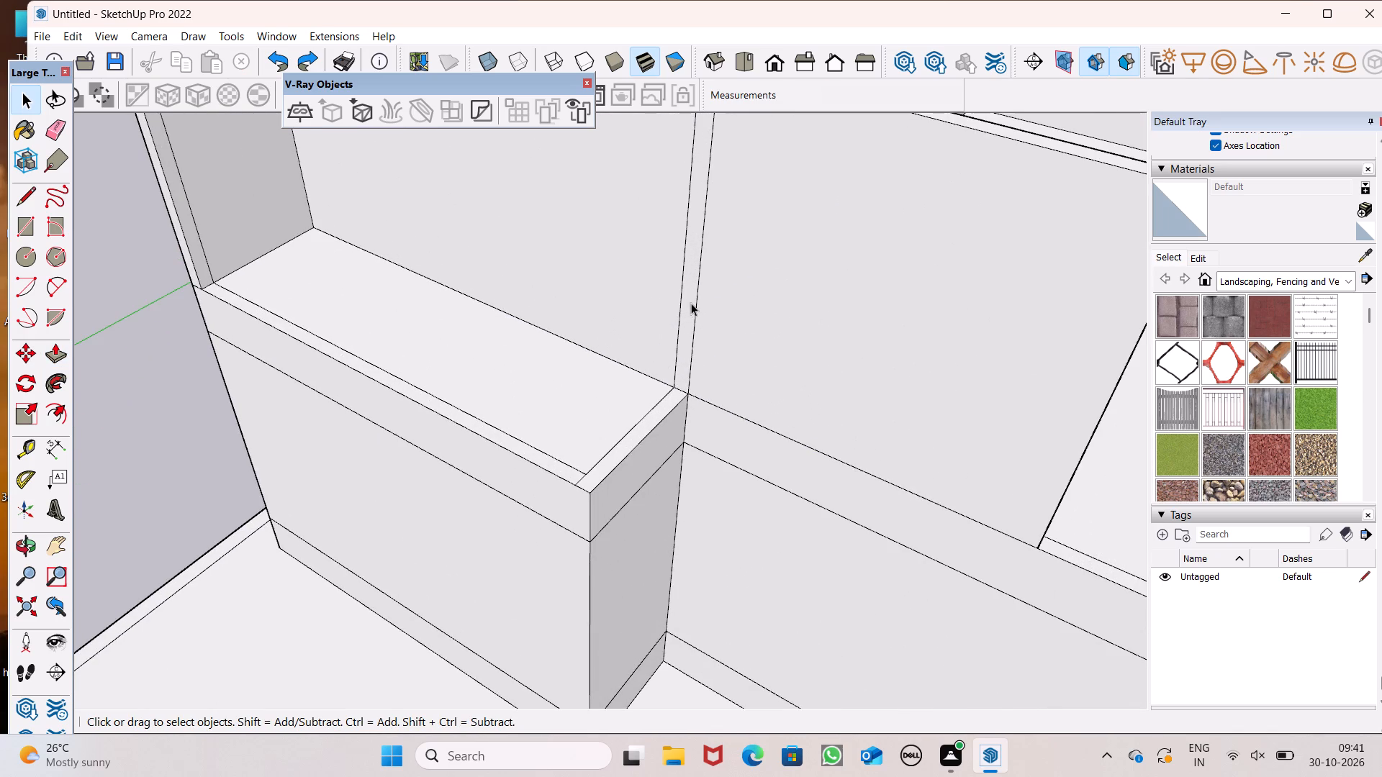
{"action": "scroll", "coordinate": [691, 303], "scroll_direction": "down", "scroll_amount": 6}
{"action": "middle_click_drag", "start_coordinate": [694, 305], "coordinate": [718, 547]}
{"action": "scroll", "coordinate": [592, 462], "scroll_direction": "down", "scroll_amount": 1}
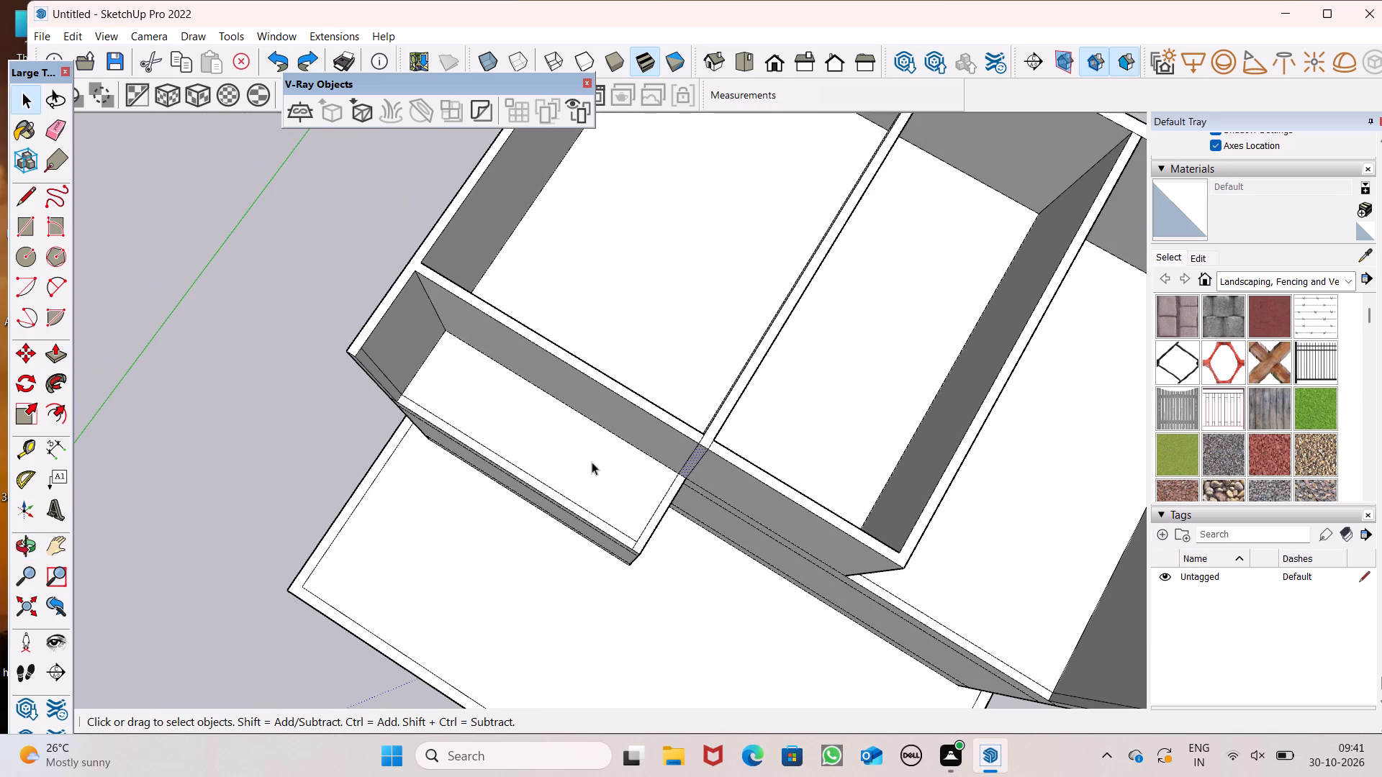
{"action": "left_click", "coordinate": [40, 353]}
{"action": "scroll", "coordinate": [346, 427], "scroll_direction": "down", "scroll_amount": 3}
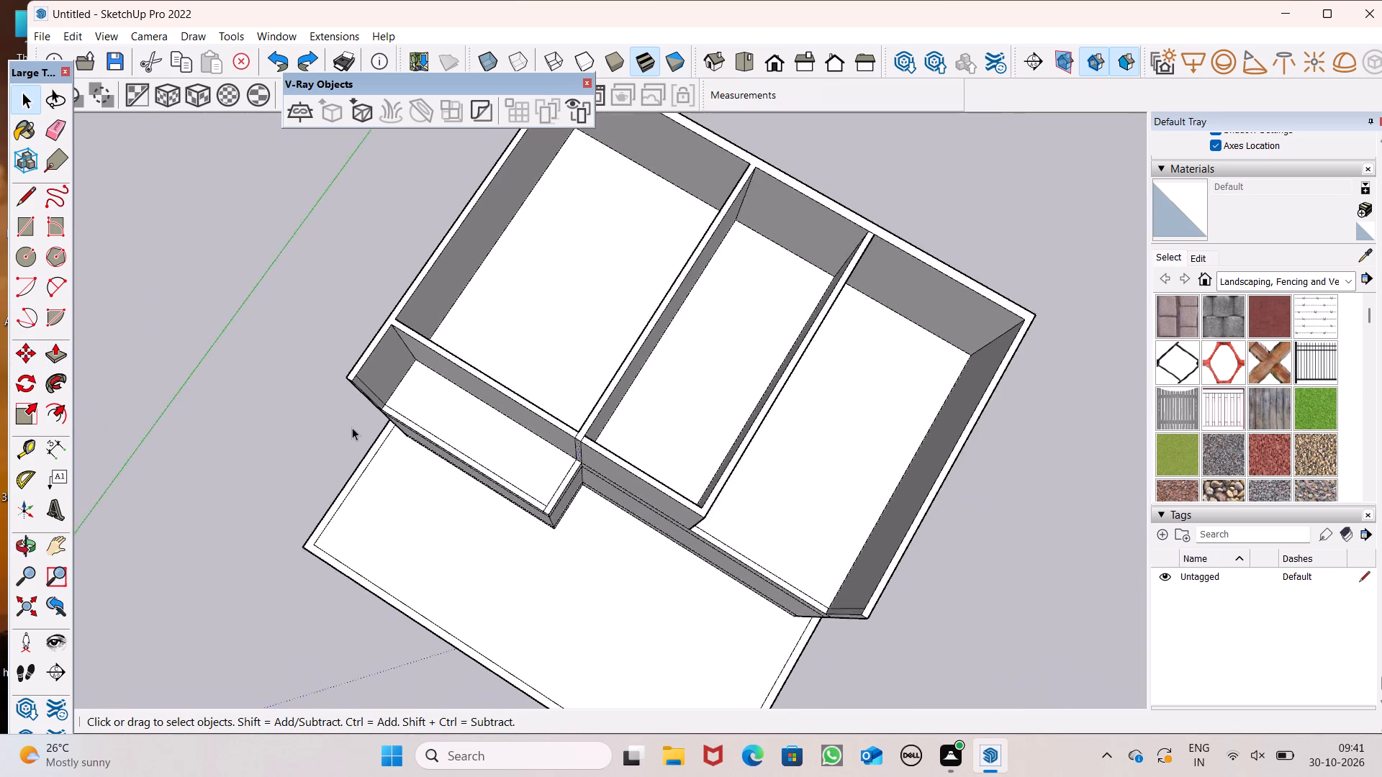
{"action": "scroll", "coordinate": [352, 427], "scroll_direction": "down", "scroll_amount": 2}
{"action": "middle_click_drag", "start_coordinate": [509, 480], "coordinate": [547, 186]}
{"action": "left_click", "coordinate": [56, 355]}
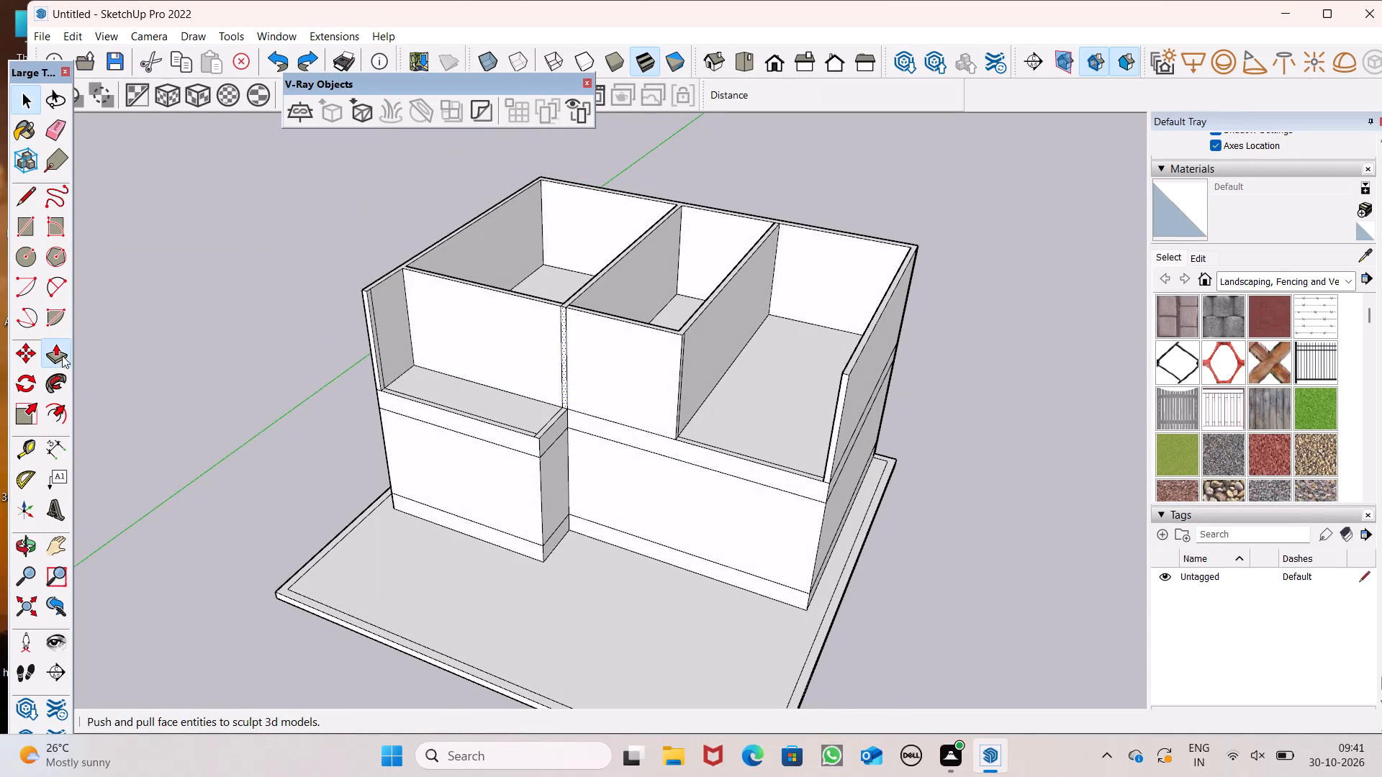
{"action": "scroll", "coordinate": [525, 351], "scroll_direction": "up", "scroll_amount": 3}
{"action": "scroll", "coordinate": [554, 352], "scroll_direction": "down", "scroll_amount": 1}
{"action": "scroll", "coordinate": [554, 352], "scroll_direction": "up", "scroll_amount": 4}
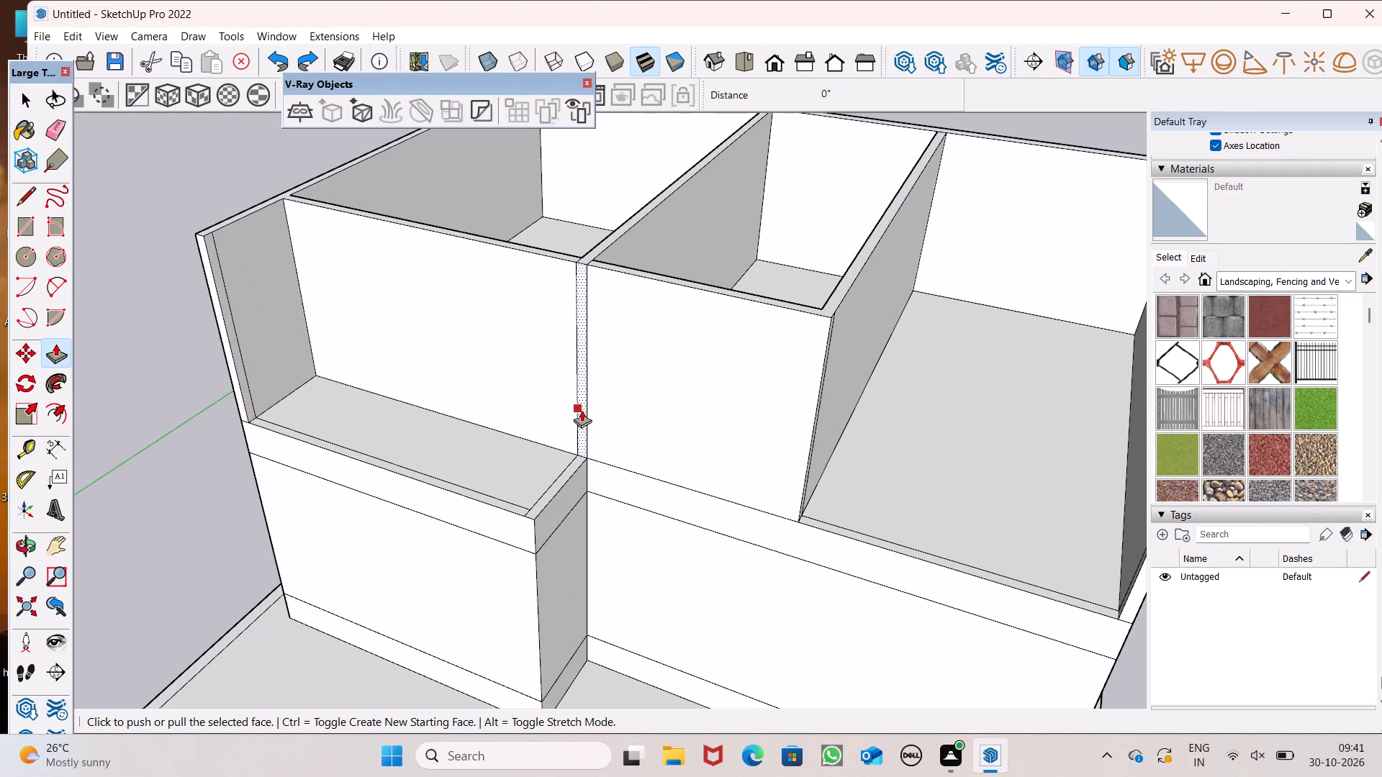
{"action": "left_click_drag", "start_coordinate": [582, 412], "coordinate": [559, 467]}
Undo the upper-storey edits back to the flat lower-storey top with only the wall outlines on it.
{"action": "key", "text": "space"}
{"action": "scroll", "coordinate": [591, 392], "scroll_direction": "down", "scroll_amount": 5}
{"action": "key", "text": "ctrl+z"}
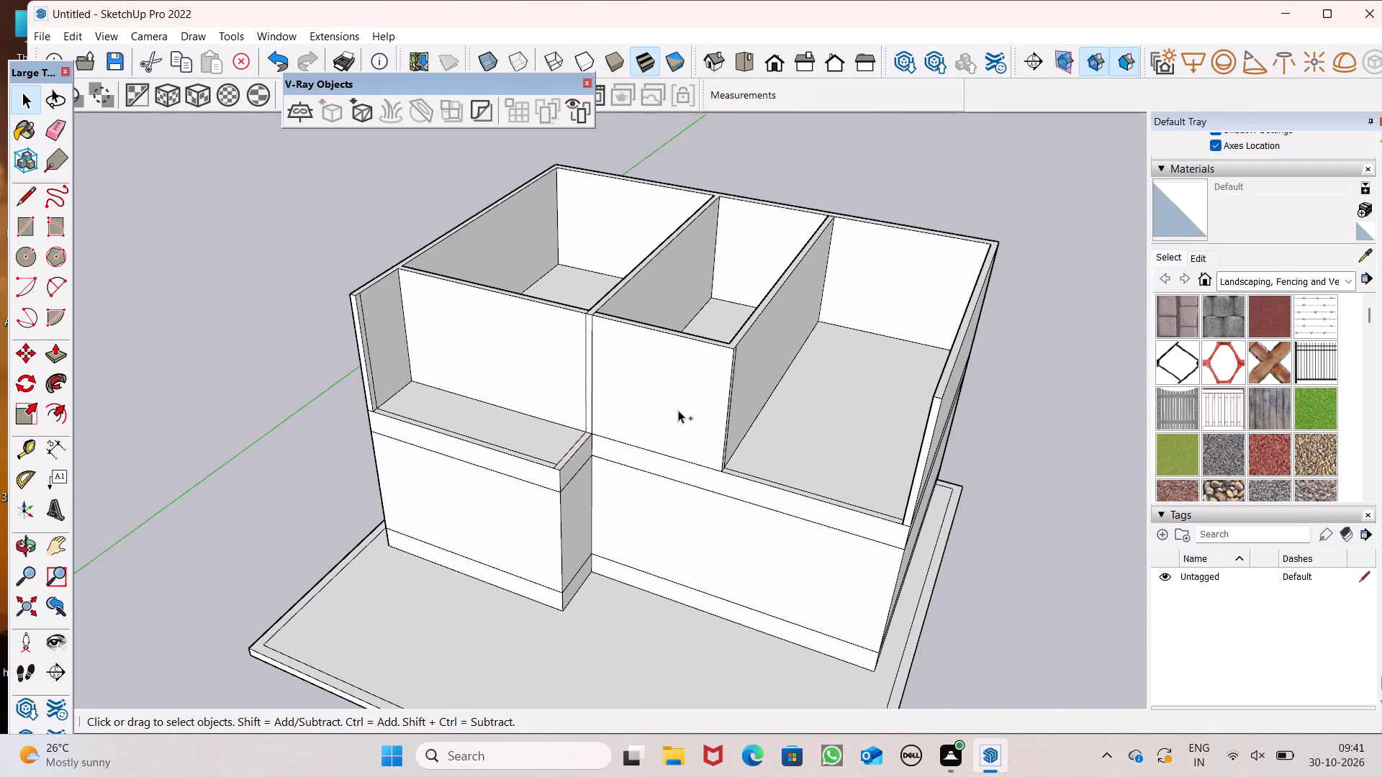
{"action": "key", "text": "ctrl+z"}
{"action": "key", "text": "ctrl+z"}
{"action": "key", "text": "ctrl+z"}
{"action": "key", "text": "ctrl+z"}
{"action": "key", "text": "ctrl+z"}
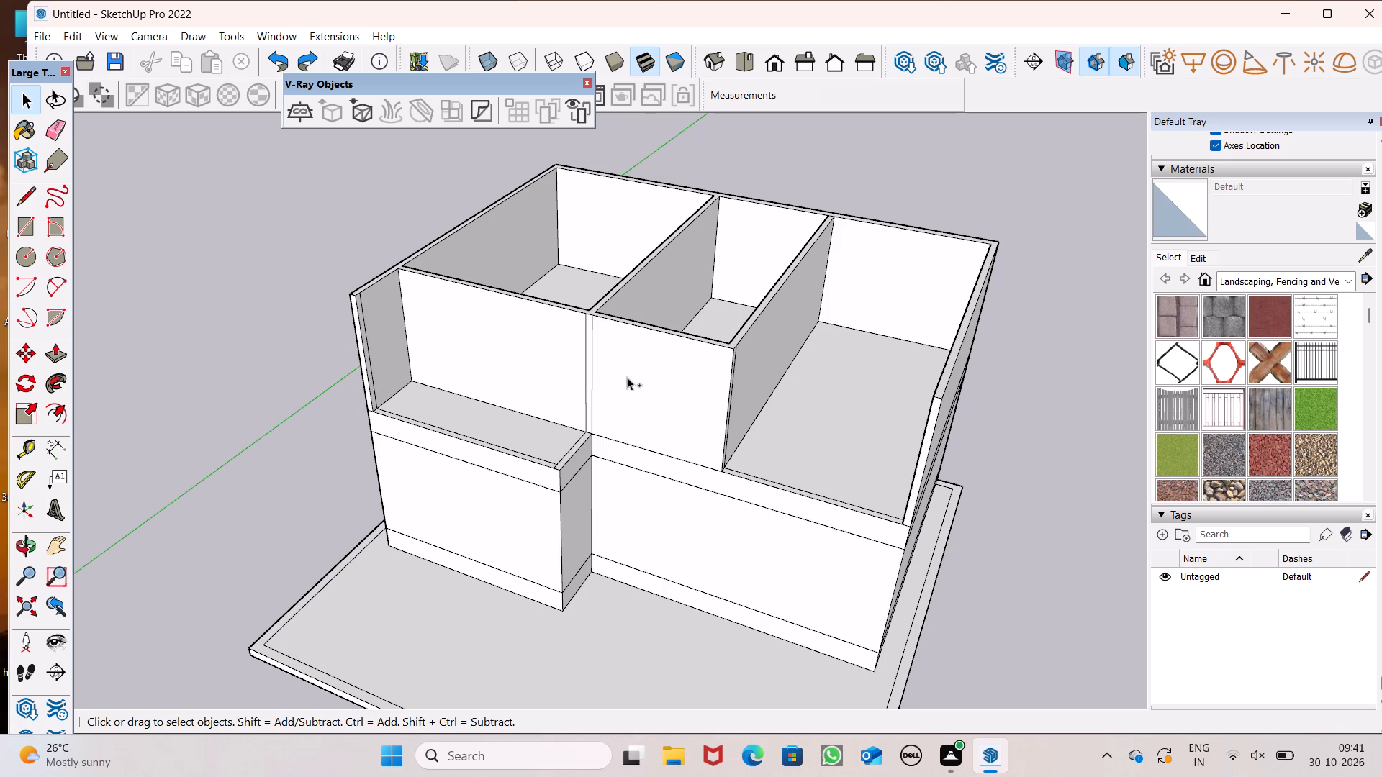
{"action": "key", "text": "ctrl+z"}
{"action": "key", "text": "ctrl+z"}
{"action": "key", "text": "ctrl+z"}
{"action": "key", "text": "ctrl+z"}
{"action": "key", "text": "ctrl+z"}
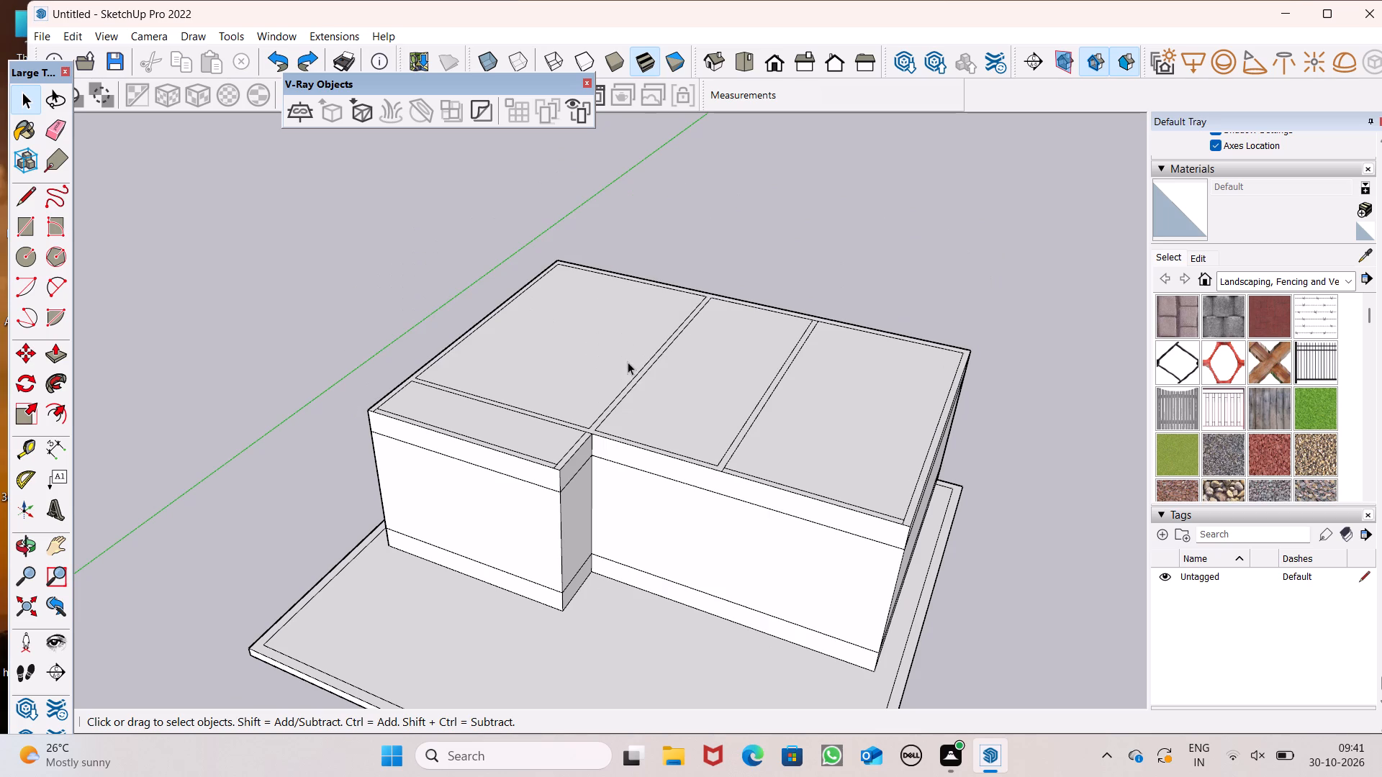
Erase the short line separating the projecting block's side wall outline from the front wall outline at their junction.
{"action": "scroll", "coordinate": [682, 398], "scroll_direction": "down", "scroll_amount": 1}
{"action": "middle_click_drag", "start_coordinate": [664, 462], "coordinate": [685, 525]}
{"action": "scroll", "coordinate": [608, 470], "scroll_direction": "up", "scroll_amount": 5}
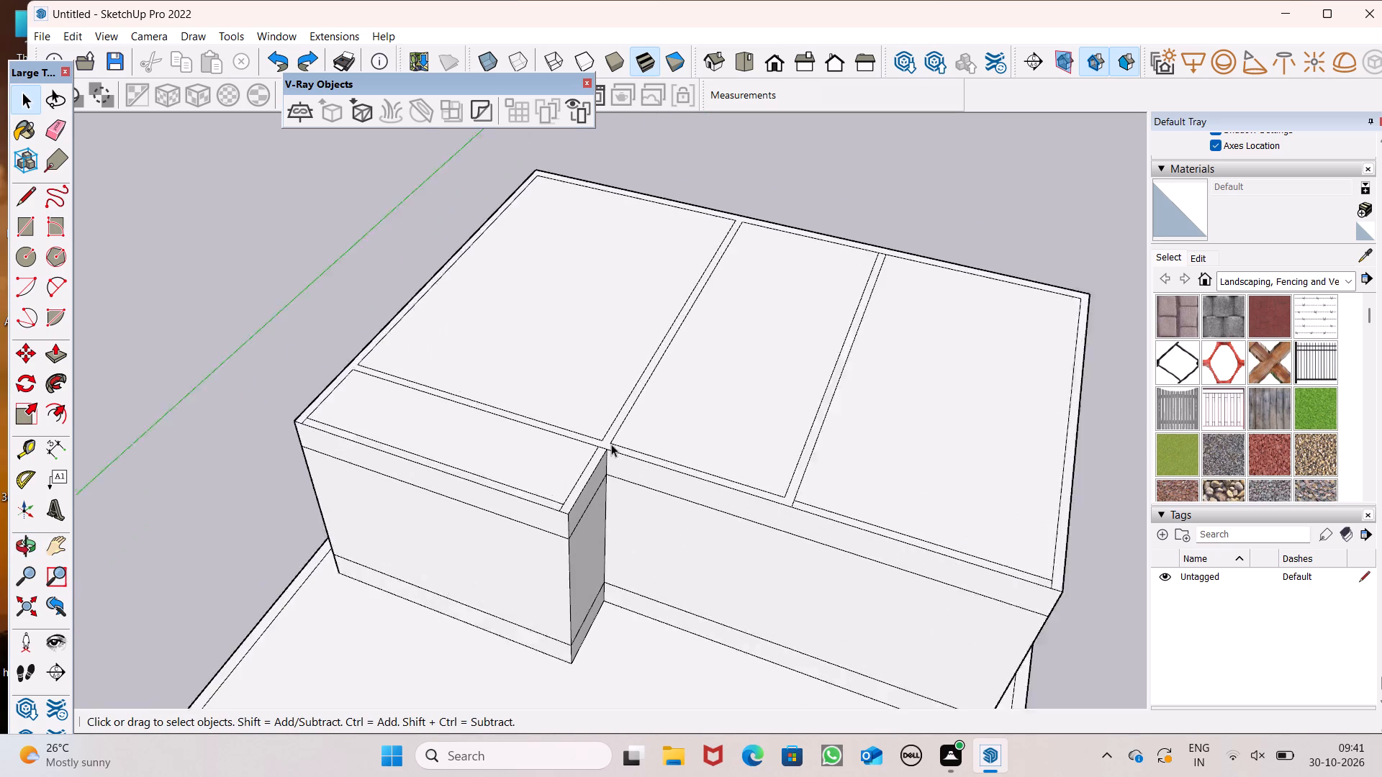
{"action": "scroll", "coordinate": [611, 444], "scroll_direction": "up", "scroll_amount": 6}
{"action": "left_click", "coordinate": [60, 136]}
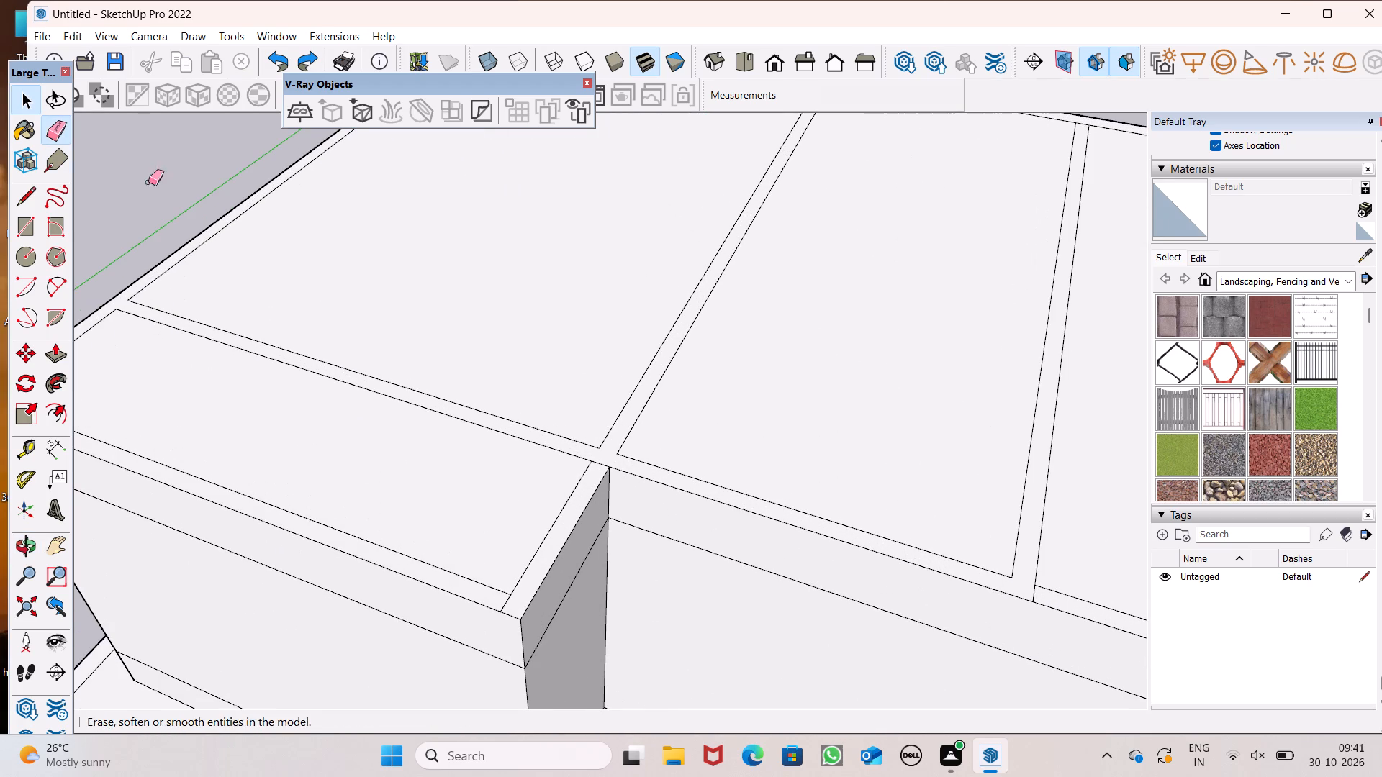
{"action": "scroll", "coordinate": [763, 493], "scroll_direction": "up", "scroll_amount": 5}
{"action": "left_click_drag", "start_coordinate": [523, 452], "coordinate": [529, 439]}
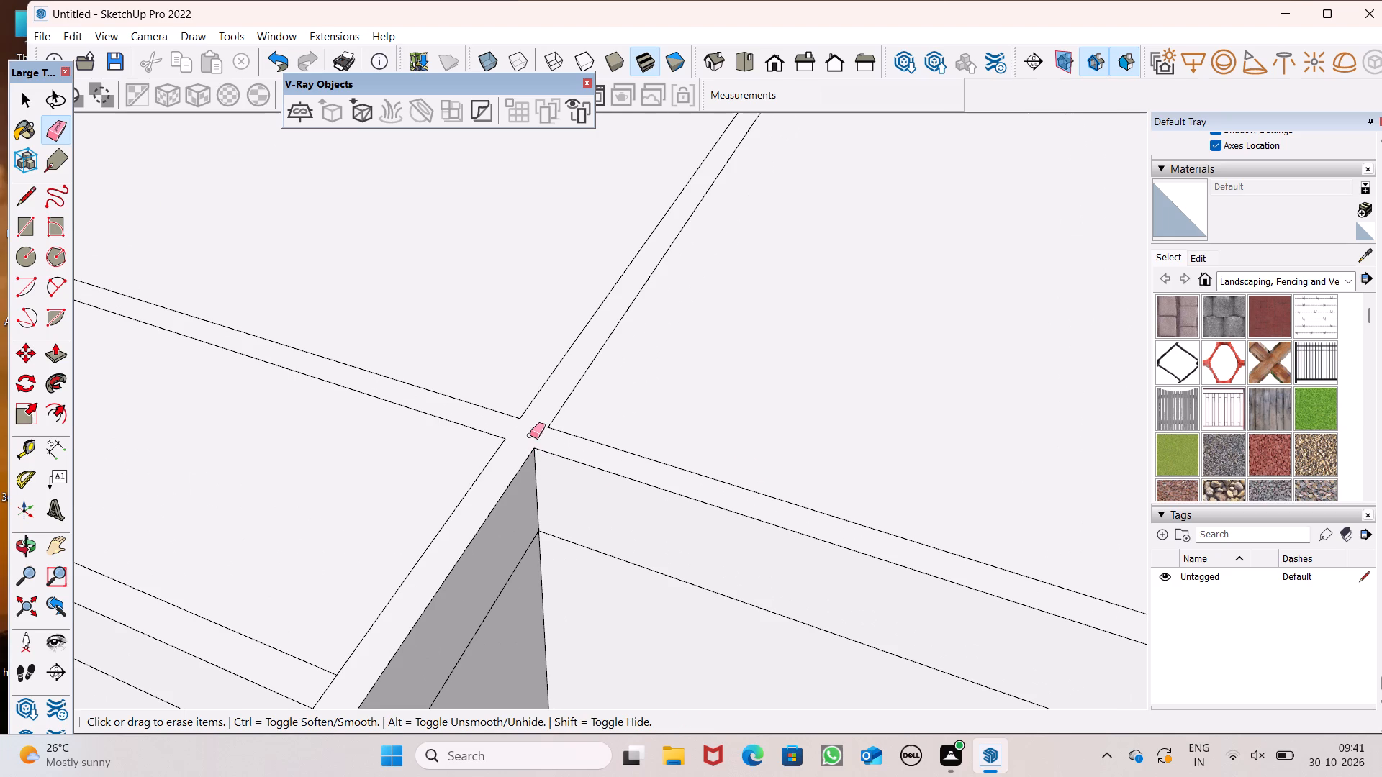
Push/Pull the joined wall outlines on top of the lower storey up 10' to form the upper-storey walls.
{"action": "key", "text": "space"}
{"action": "scroll", "coordinate": [573, 481], "scroll_direction": "down", "scroll_amount": 11}
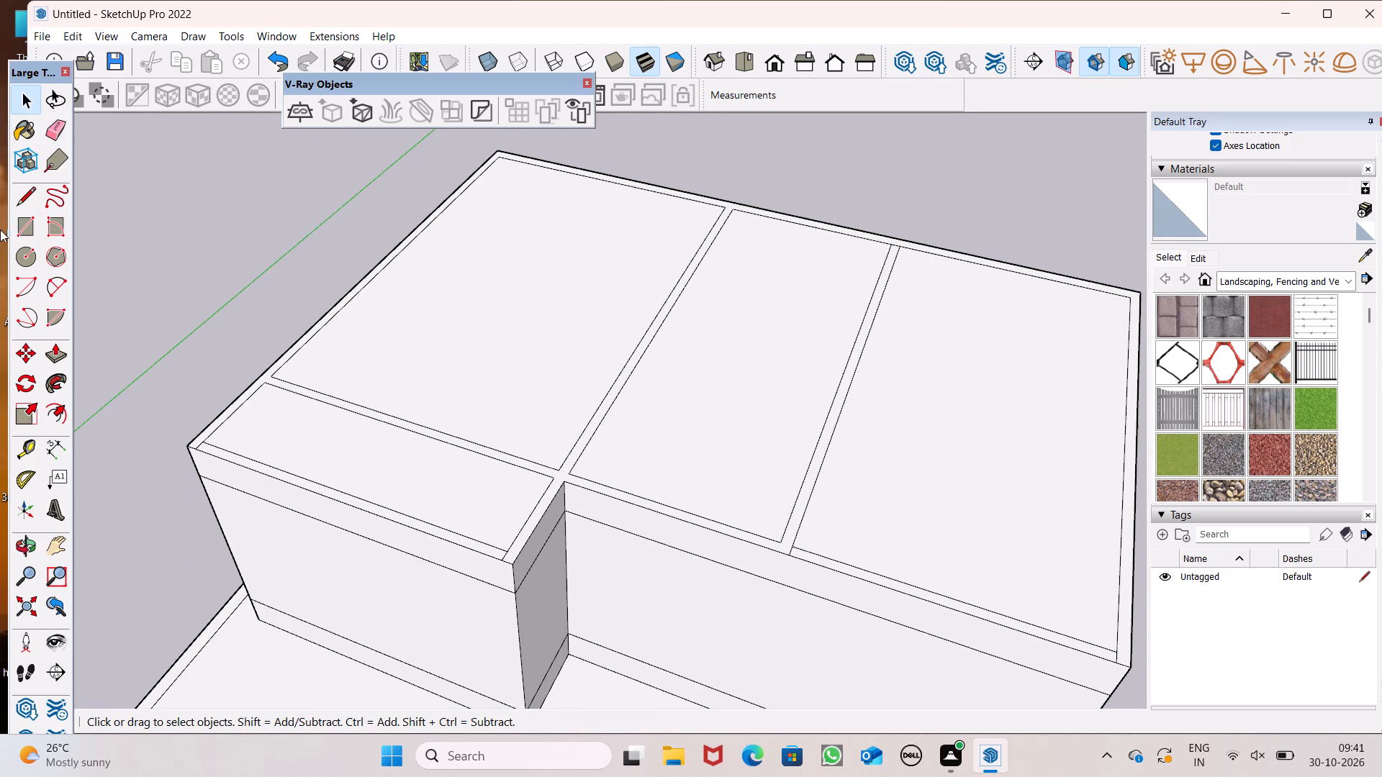
{"action": "left_click", "coordinate": [51, 358]}
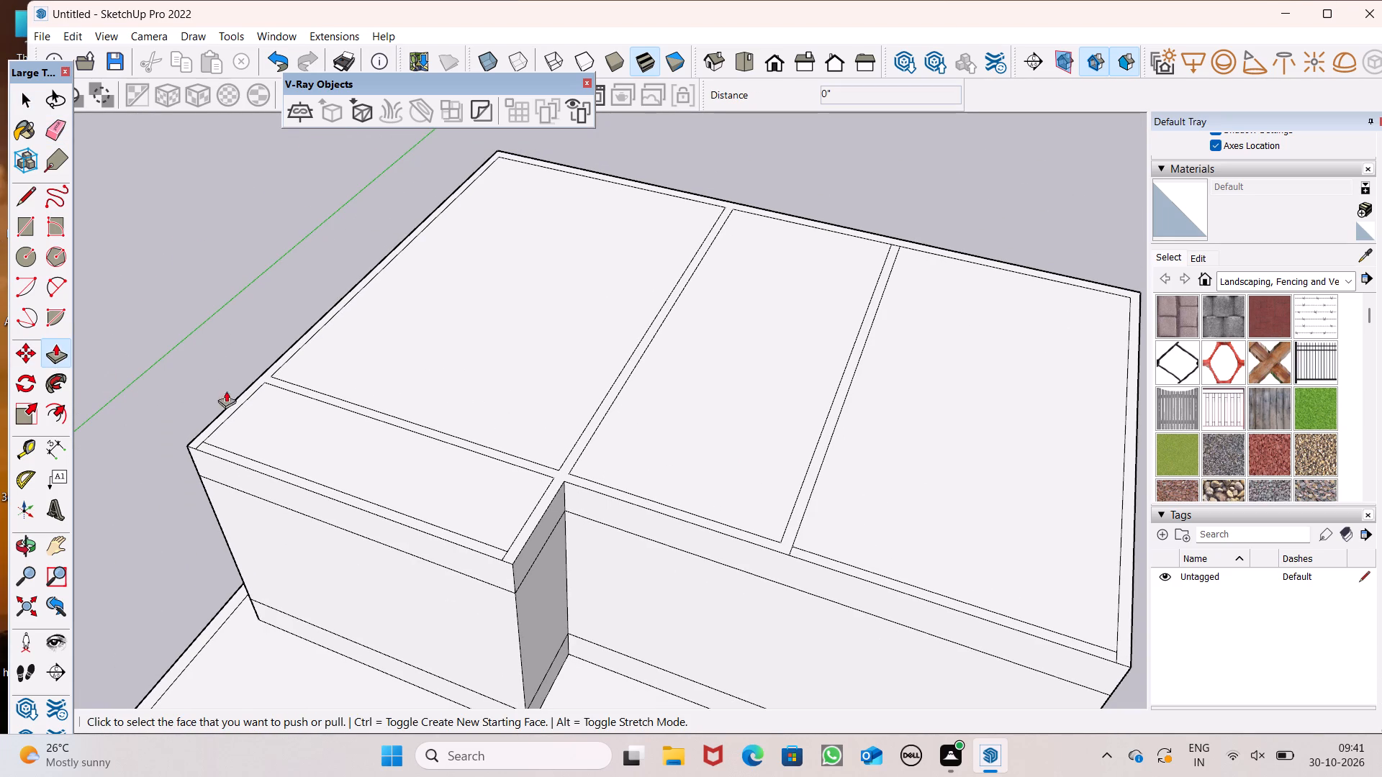
{"action": "left_click_drag", "start_coordinate": [517, 542], "coordinate": [500, 416]}
{"action": "type", "text": "10'"}
{"action": "key", "text": "Return"}
{"action": "scroll", "coordinate": [437, 421], "scroll_direction": "down", "scroll_amount": 9}
{"action": "middle_click_drag", "start_coordinate": [469, 419], "coordinate": [583, 273]}
{"action": "scroll", "coordinate": [583, 273], "scroll_direction": "up", "scroll_amount": 1}
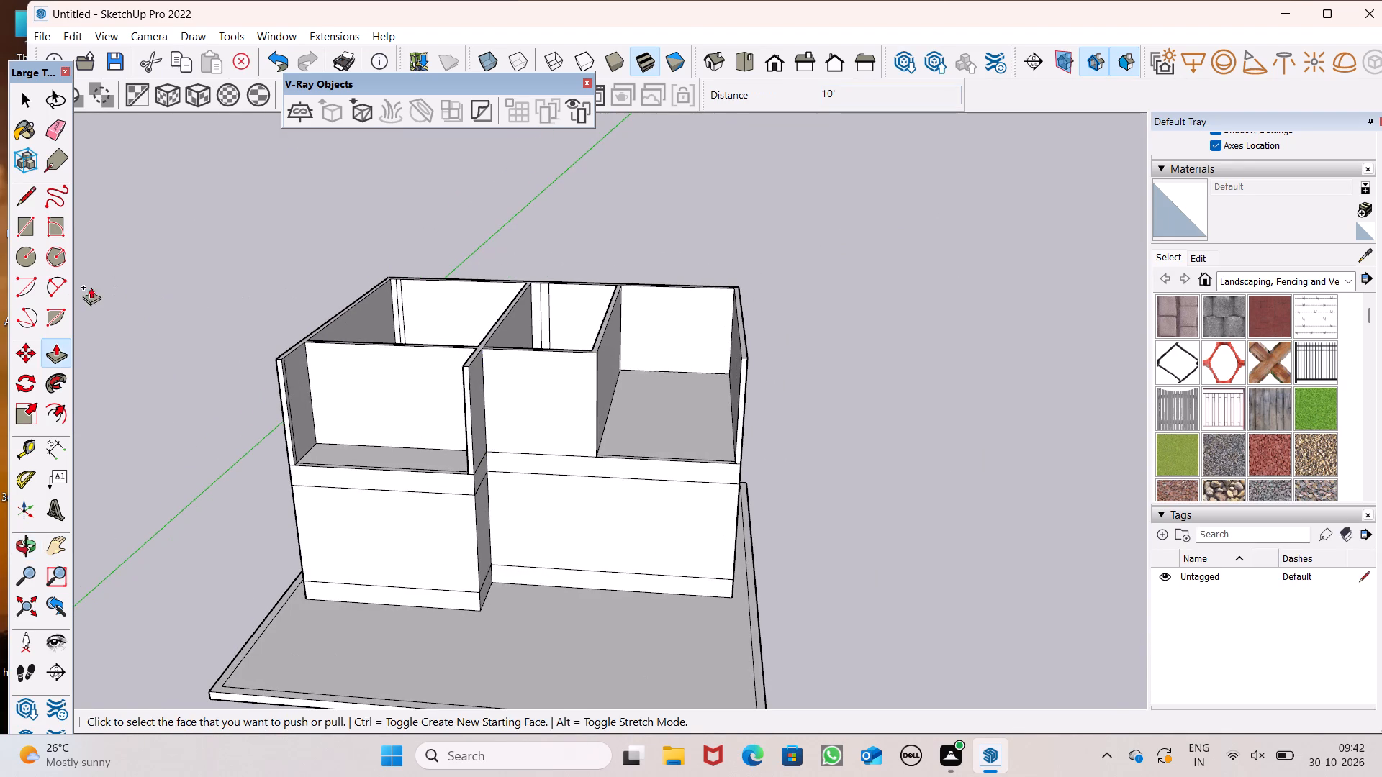
Check the height of the raised upper wall at the projecting block's outer front corner with the Dimension tool.
{"action": "left_click_drag", "start_coordinate": [55, 450], "coordinate": [61, 451]}
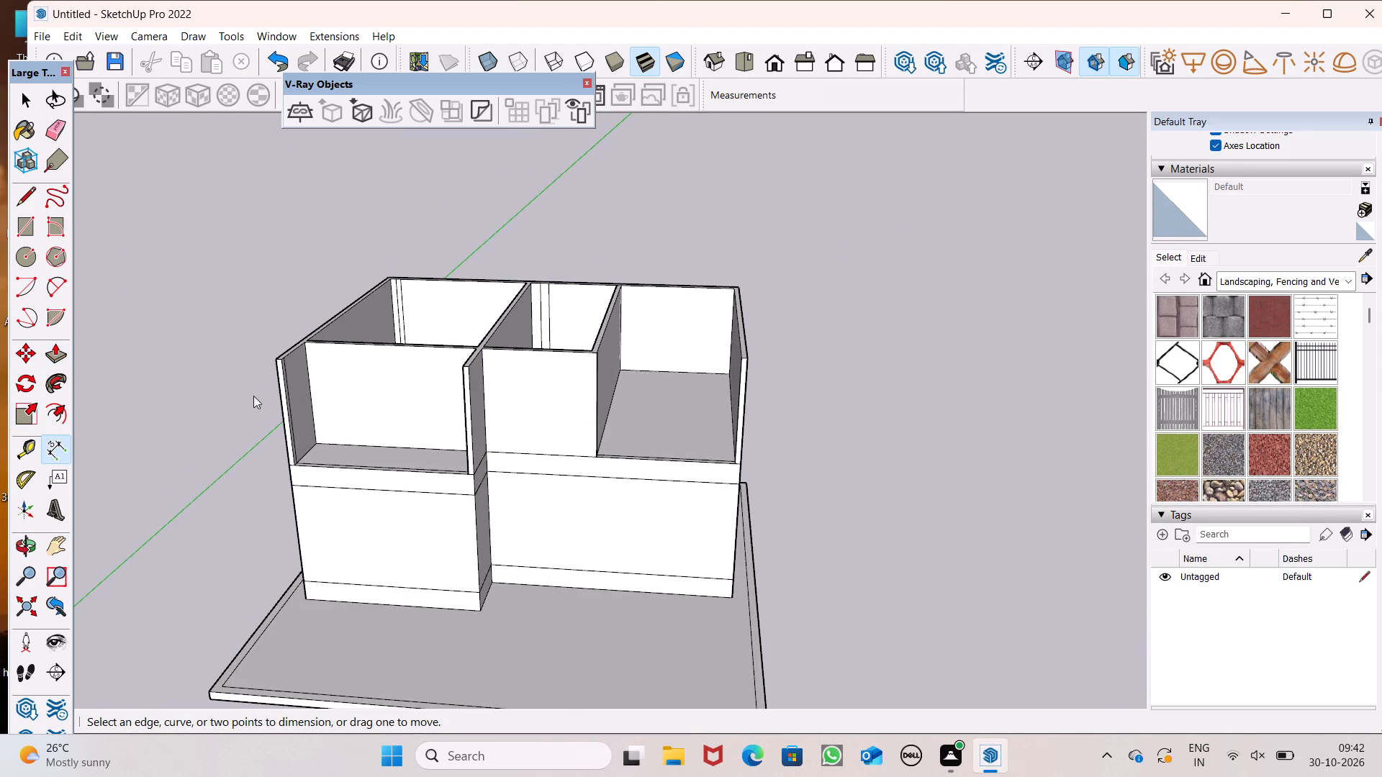
{"action": "left_click", "coordinate": [284, 362]}
{"action": "scroll", "coordinate": [303, 459], "scroll_direction": "up", "scroll_amount": 6}
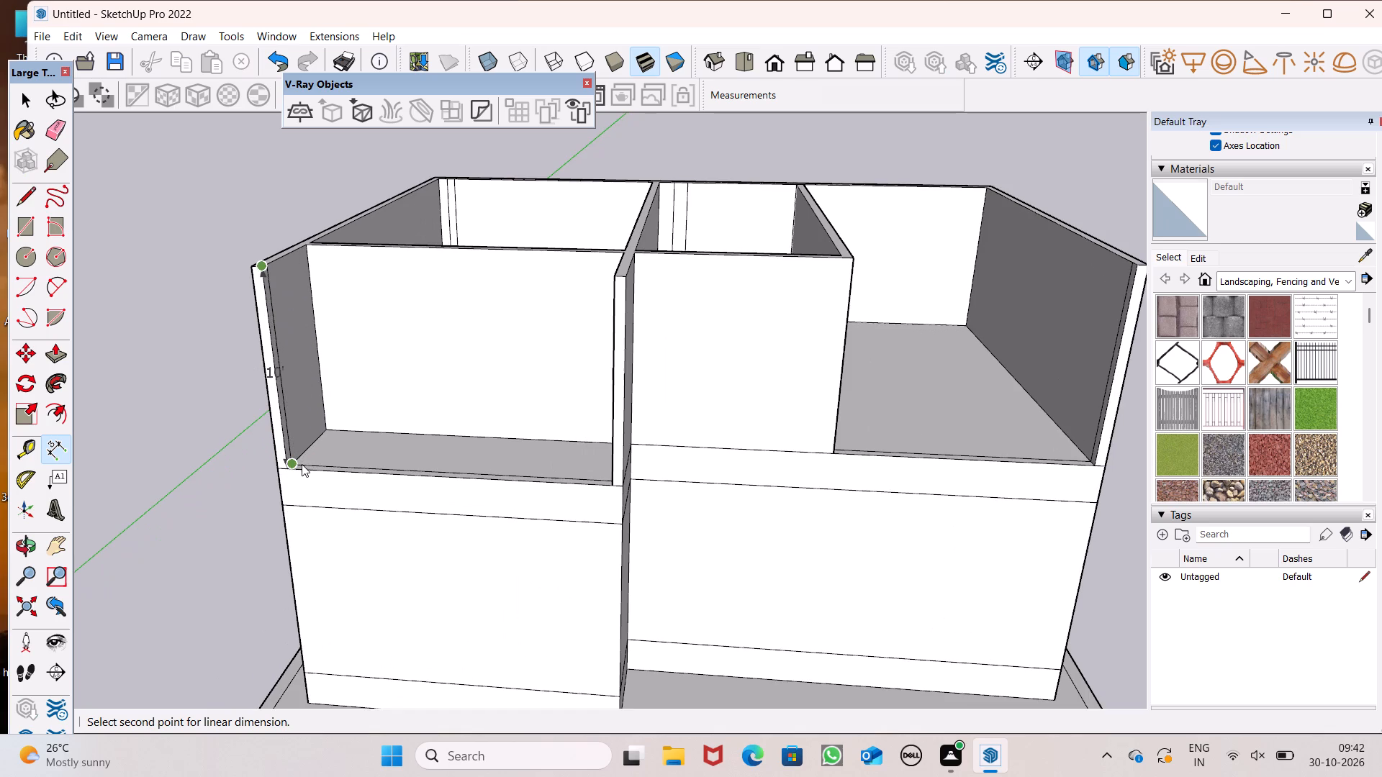
{"action": "key", "text": "space"}
{"action": "scroll", "coordinate": [189, 445], "scroll_direction": "down", "scroll_amount": 5}
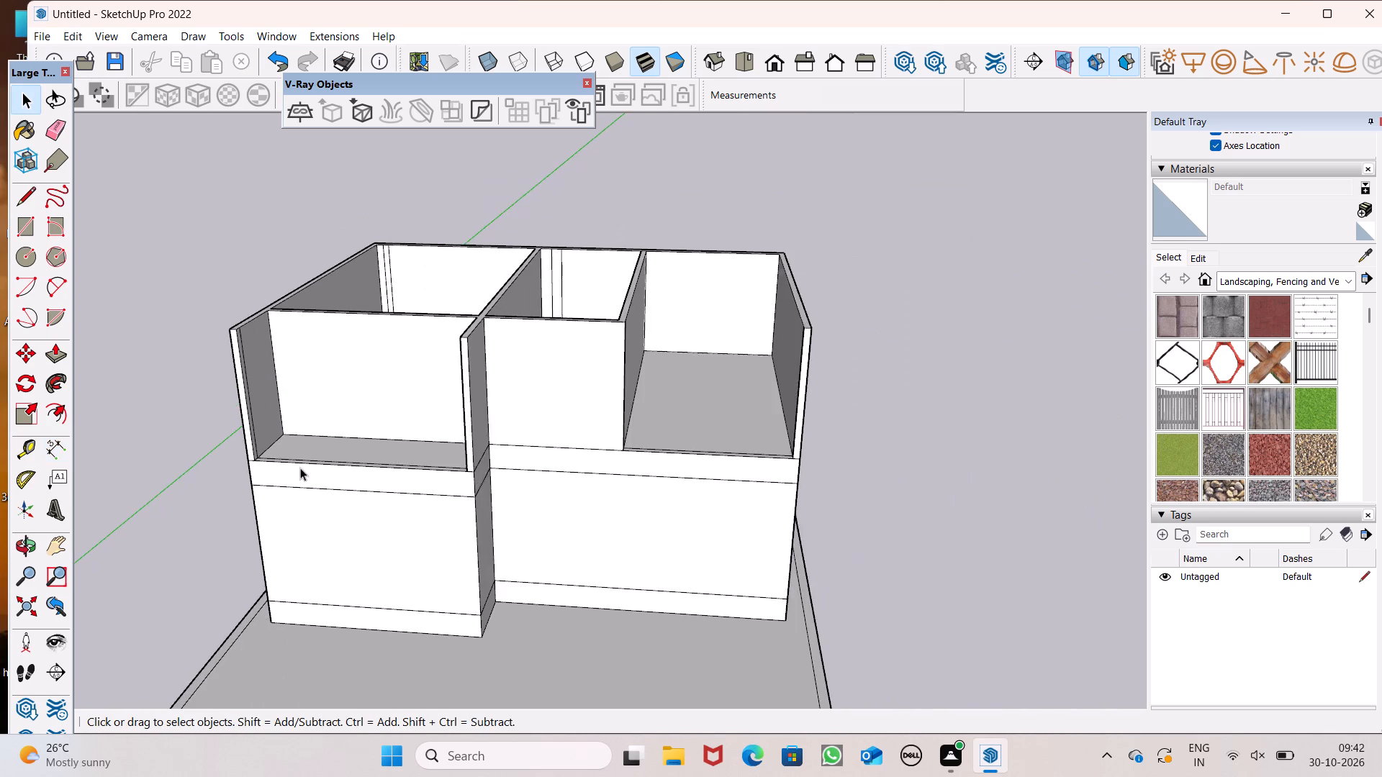
{"action": "middle_click_drag", "start_coordinate": [299, 468], "coordinate": [271, 612]}
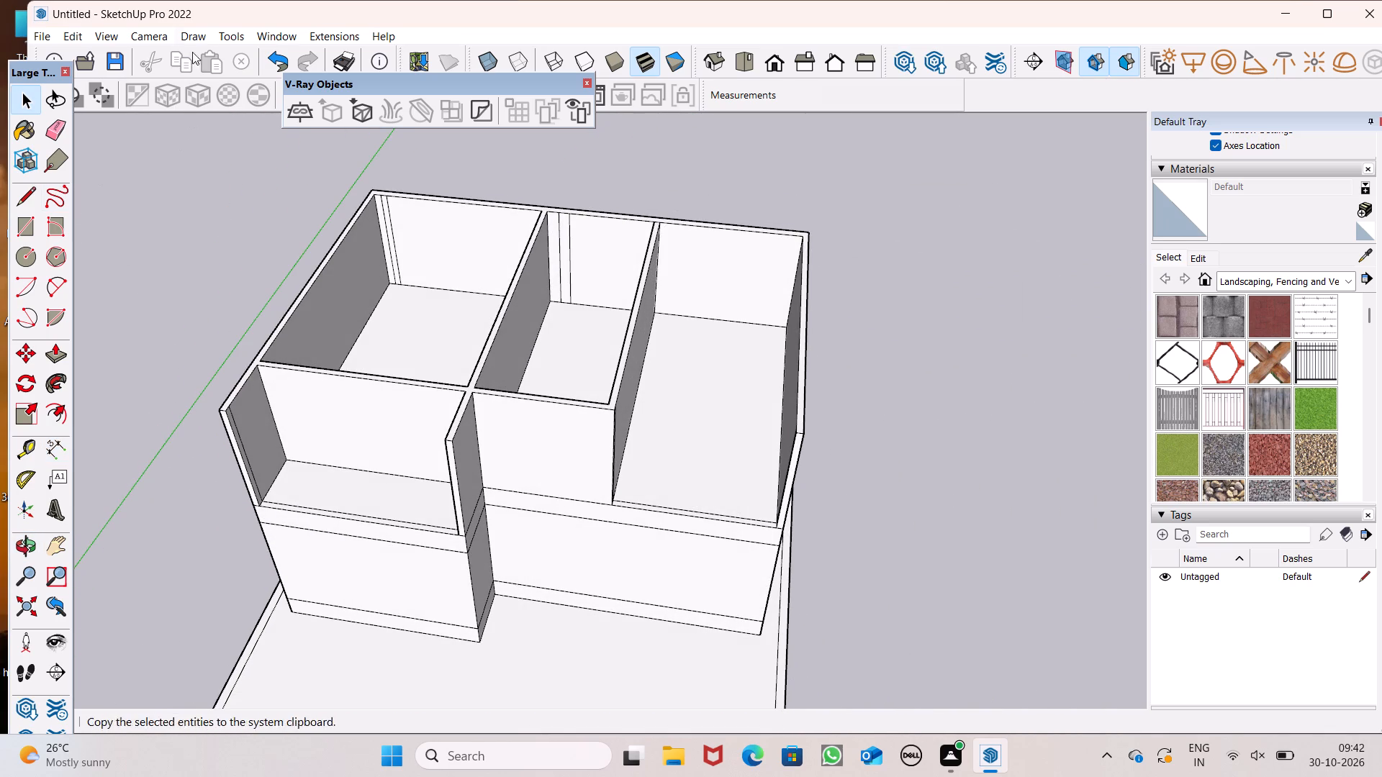
Erase the stray vertical lines on the inner face of the upper storey's rear wall in the two rear rooms.
{"action": "left_click", "coordinate": [56, 132]}
{"action": "scroll", "coordinate": [302, 233], "scroll_direction": "up", "scroll_amount": 2}
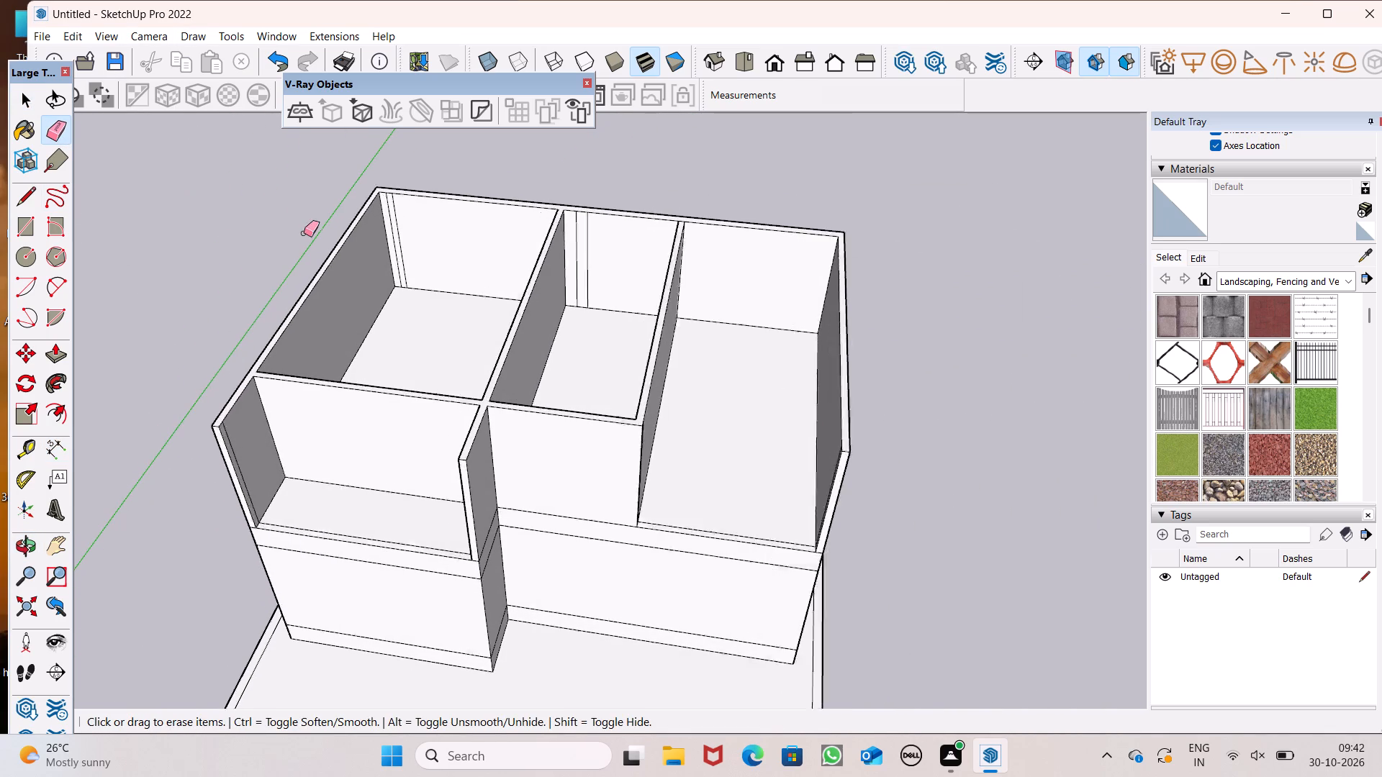
{"action": "scroll", "coordinate": [304, 233], "scroll_direction": "up", "scroll_amount": 3}
{"action": "left_click_drag", "start_coordinate": [426, 247], "coordinate": [420, 255]}
{"action": "left_click_drag", "start_coordinate": [656, 263], "coordinate": [680, 265]}
{"action": "scroll", "coordinate": [493, 230], "scroll_direction": "down", "scroll_amount": 6}
{"action": "middle_click_drag", "start_coordinate": [602, 303], "coordinate": [610, 194]}
{"action": "scroll", "coordinate": [639, 180], "scroll_direction": "up", "scroll_amount": 1}
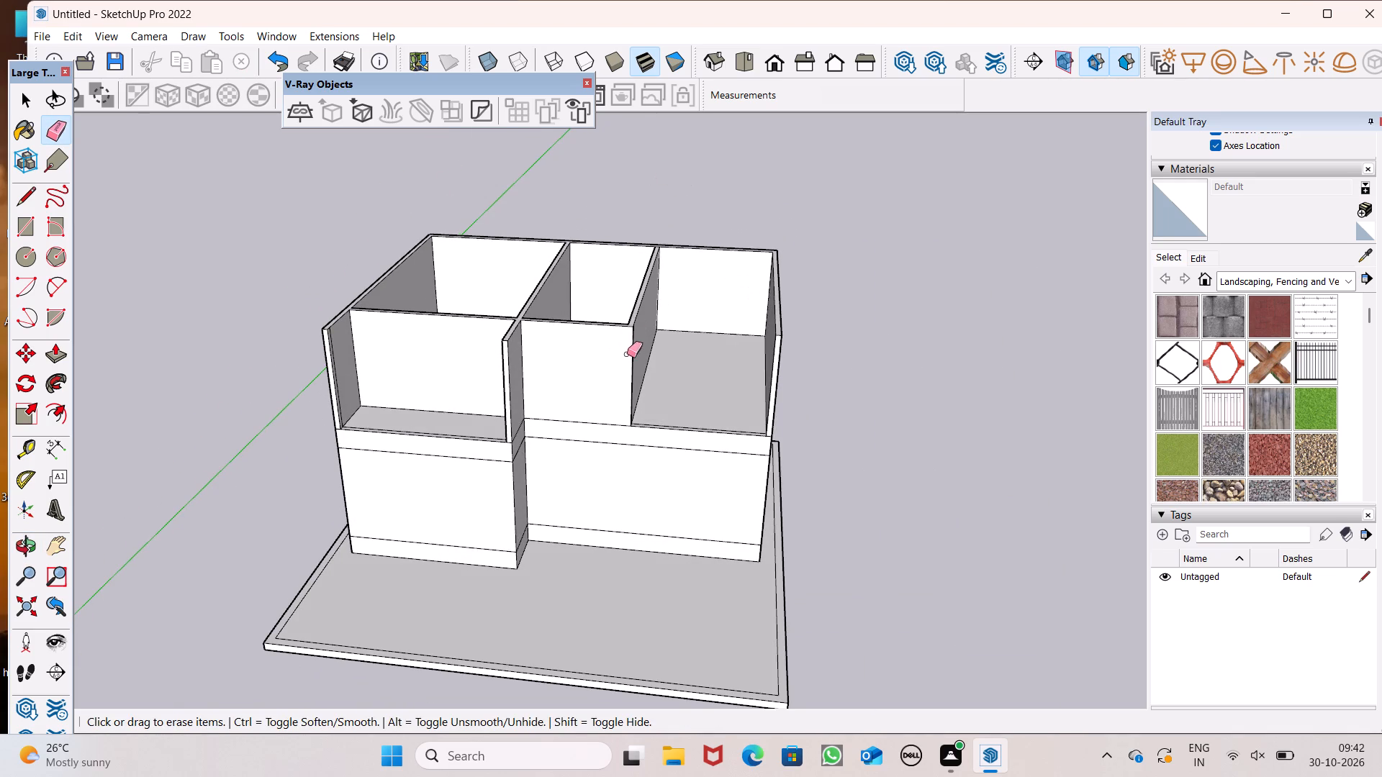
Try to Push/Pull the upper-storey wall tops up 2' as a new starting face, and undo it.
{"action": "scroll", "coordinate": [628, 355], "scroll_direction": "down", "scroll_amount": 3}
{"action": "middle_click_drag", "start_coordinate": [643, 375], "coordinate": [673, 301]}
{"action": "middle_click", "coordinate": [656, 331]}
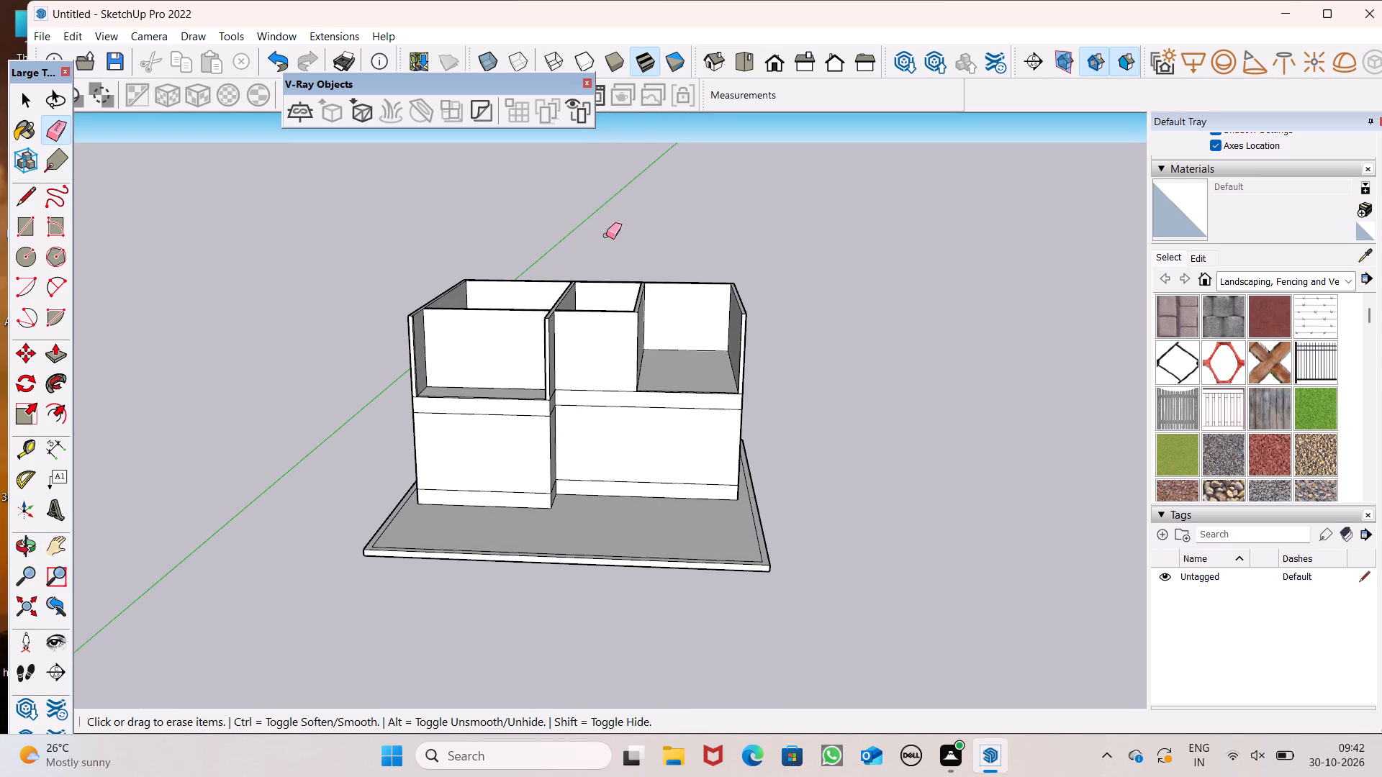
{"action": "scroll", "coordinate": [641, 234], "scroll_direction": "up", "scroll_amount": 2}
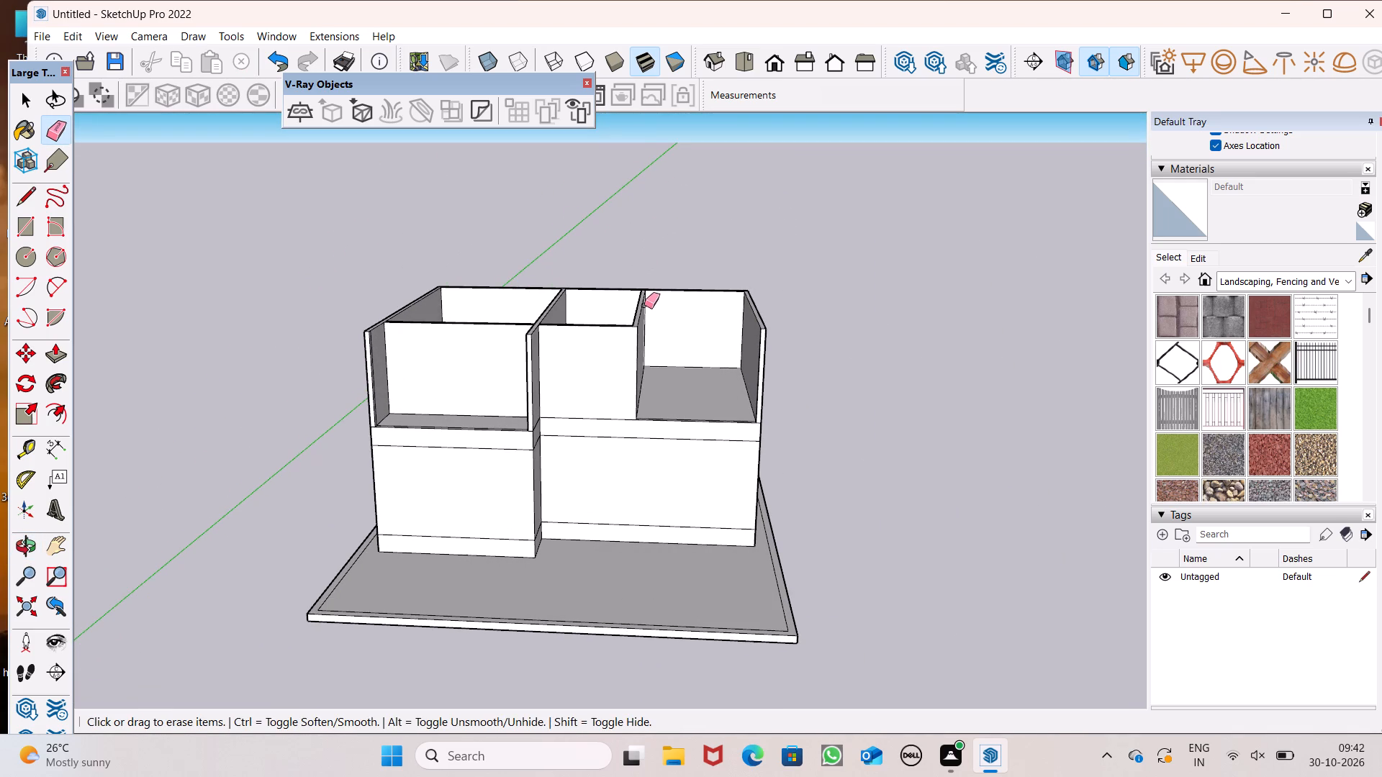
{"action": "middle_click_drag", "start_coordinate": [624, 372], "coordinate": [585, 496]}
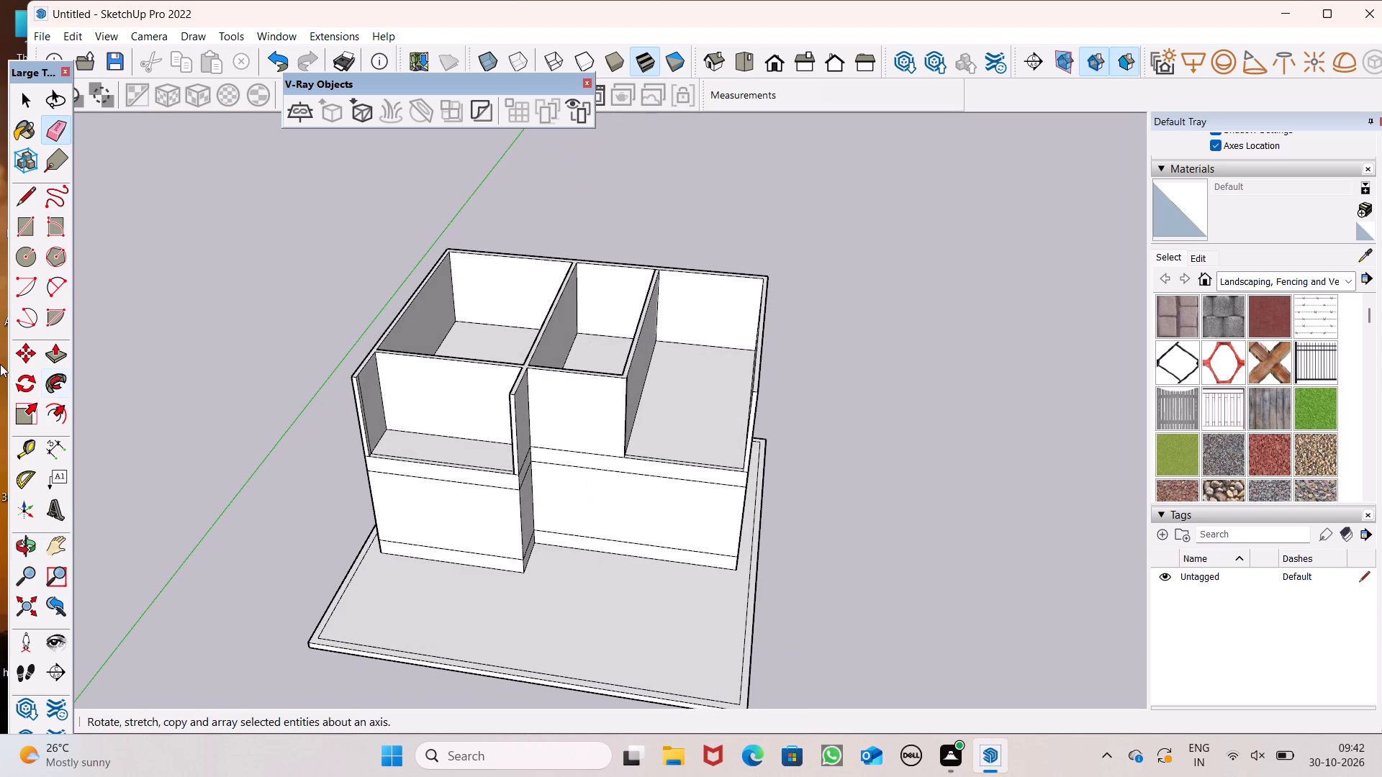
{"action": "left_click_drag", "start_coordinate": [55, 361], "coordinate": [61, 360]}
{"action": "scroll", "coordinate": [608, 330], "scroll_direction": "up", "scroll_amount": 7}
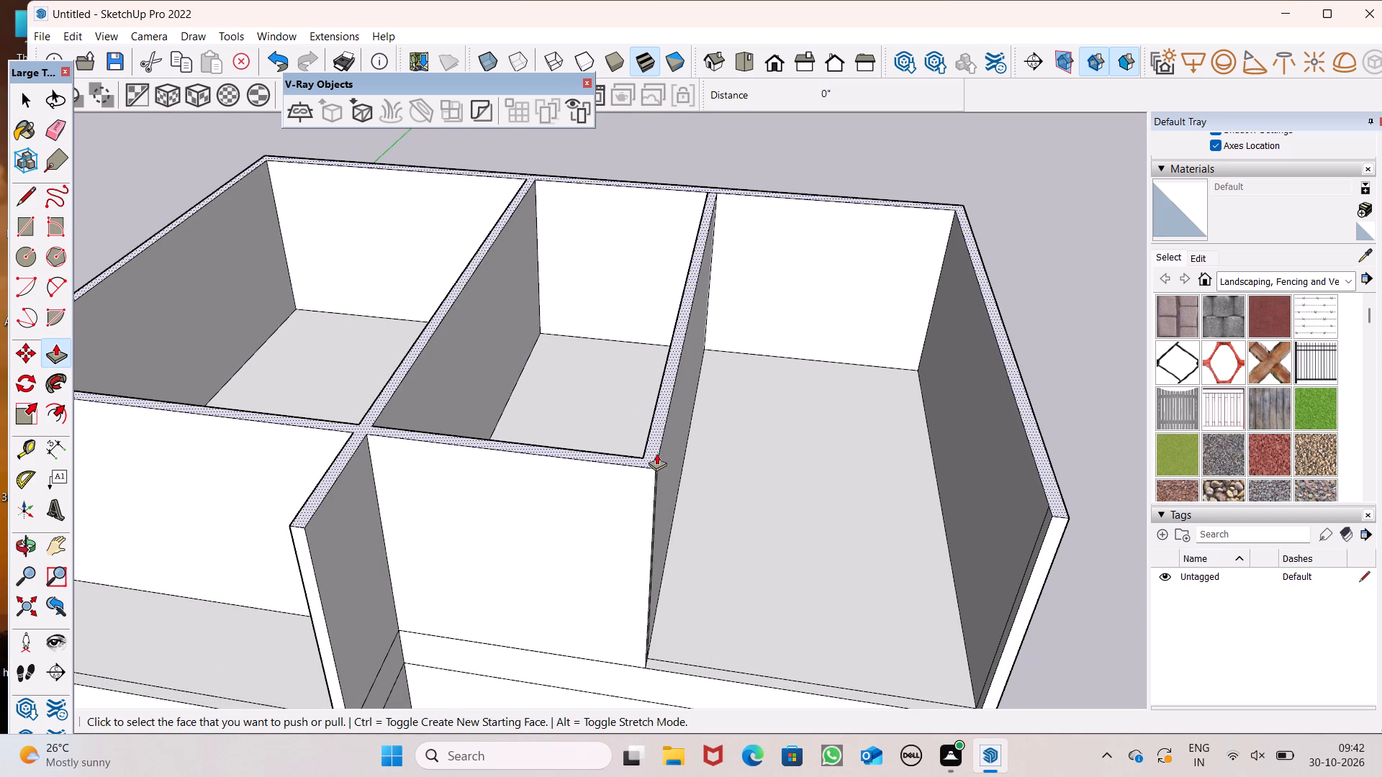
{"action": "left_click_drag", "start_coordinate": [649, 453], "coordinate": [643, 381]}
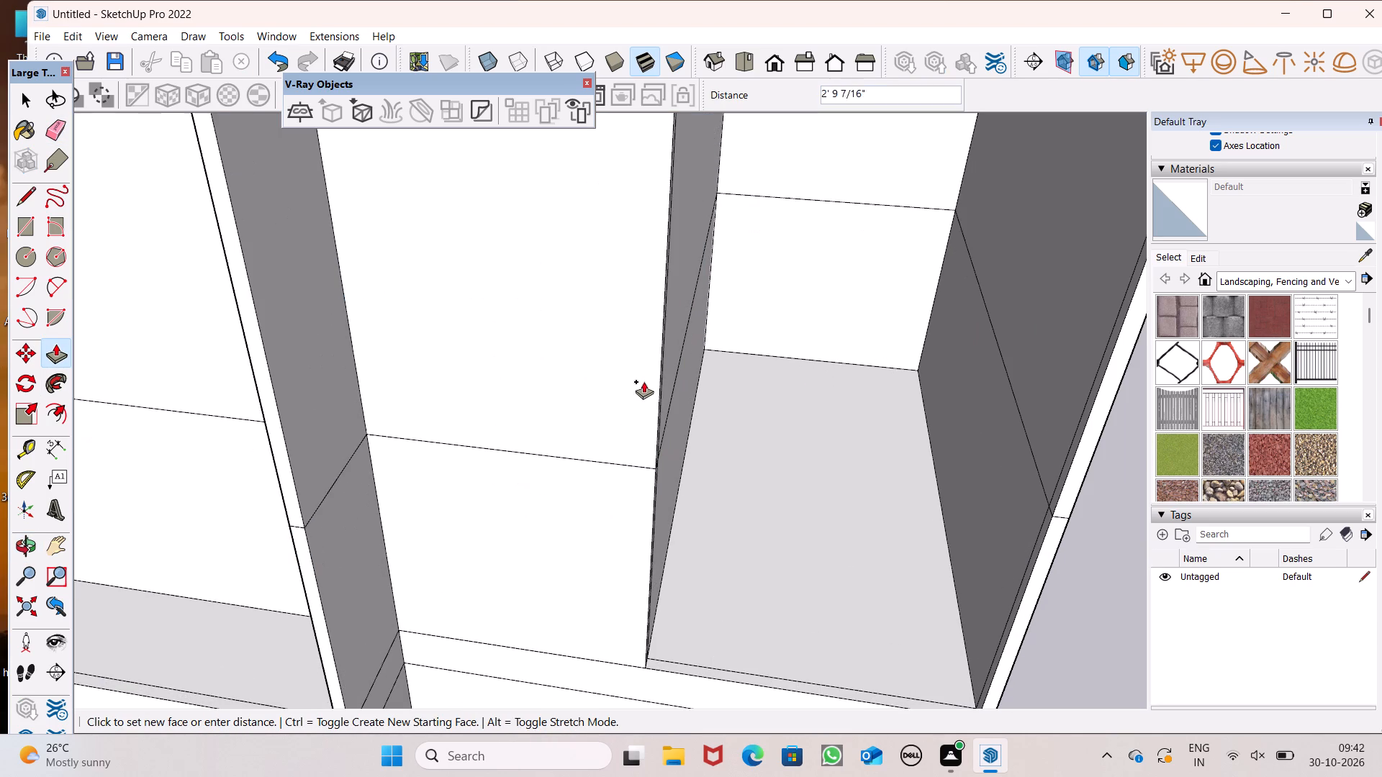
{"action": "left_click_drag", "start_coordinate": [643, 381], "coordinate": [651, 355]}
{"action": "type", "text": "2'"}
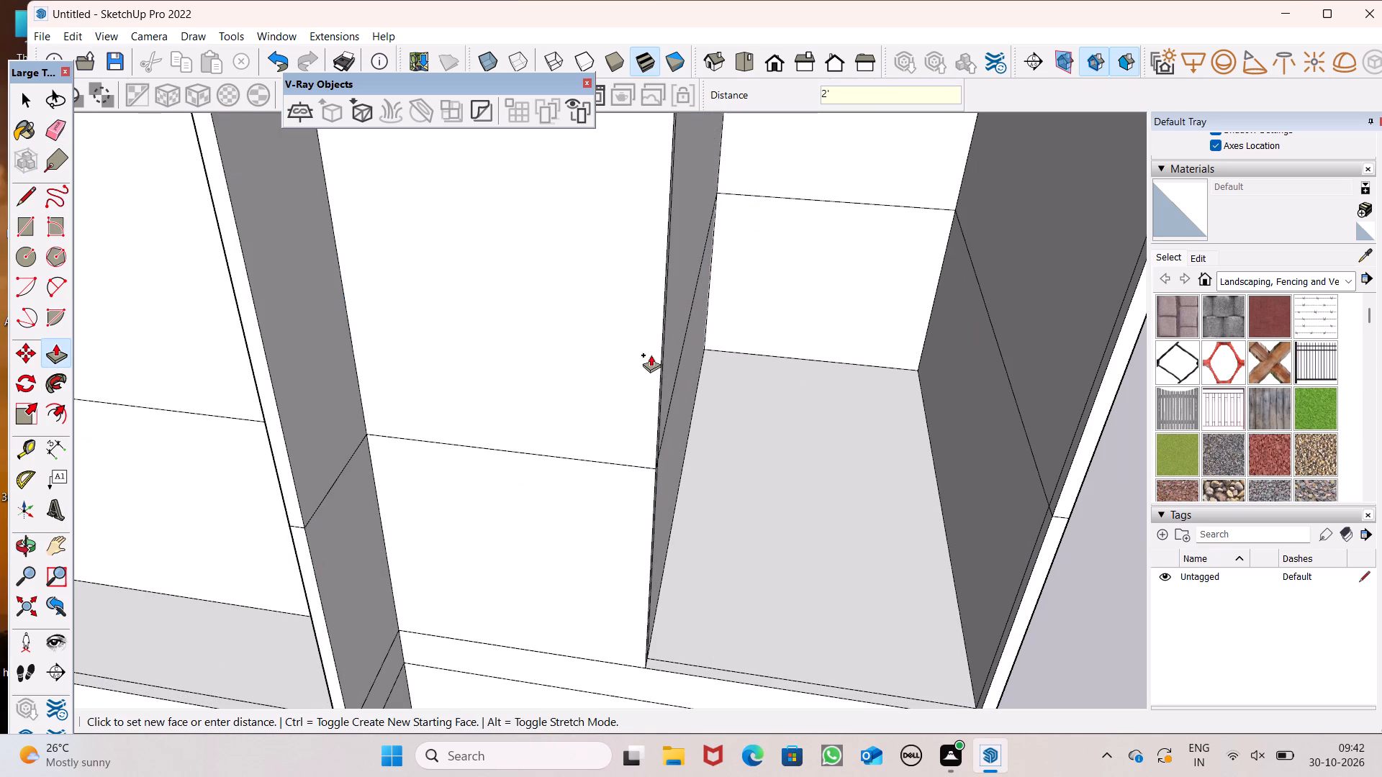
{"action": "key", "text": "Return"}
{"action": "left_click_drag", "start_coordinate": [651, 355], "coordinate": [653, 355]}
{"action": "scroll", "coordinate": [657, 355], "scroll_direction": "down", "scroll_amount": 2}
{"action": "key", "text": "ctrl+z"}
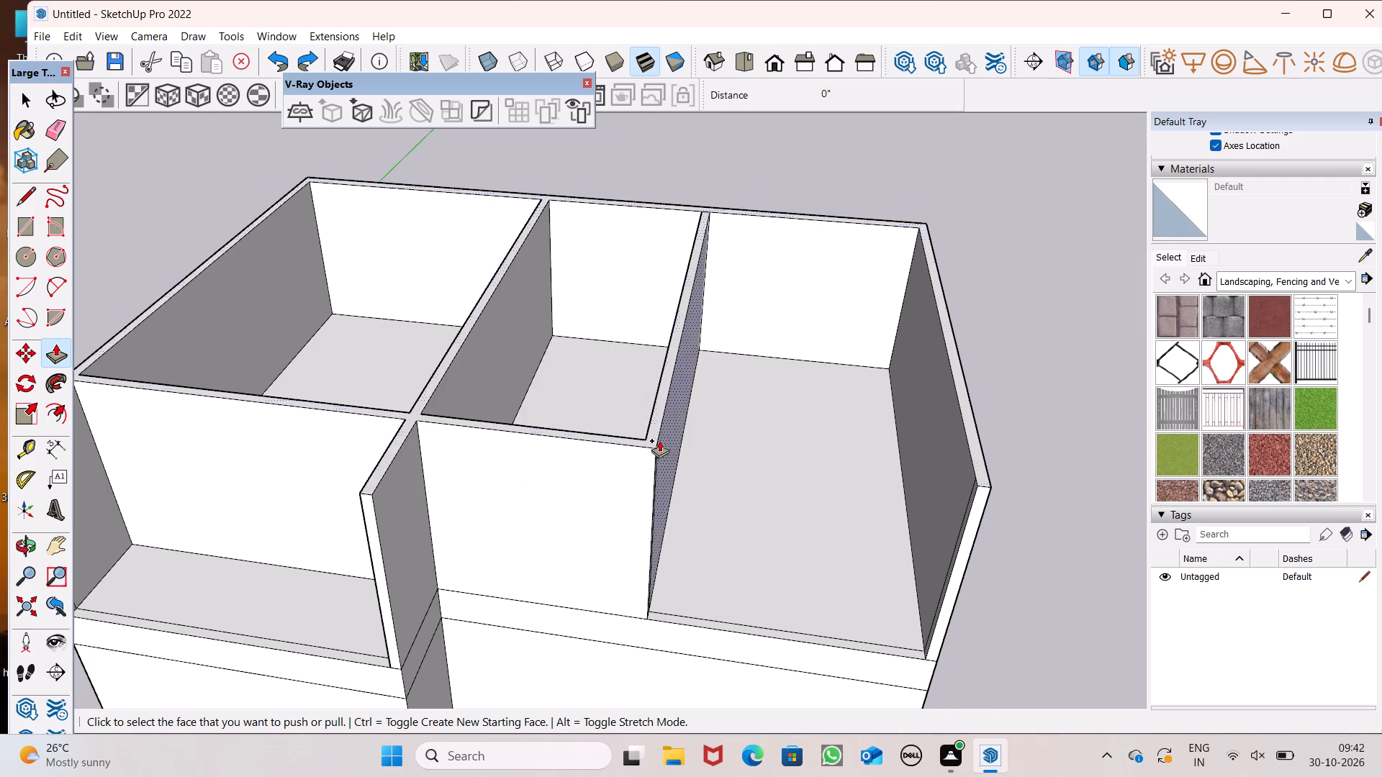
Push/Pull the upper-storey wall tops up in two successive 1' bands, each with a new starting face.
{"action": "left_click_drag", "start_coordinate": [651, 440], "coordinate": [644, 402]}
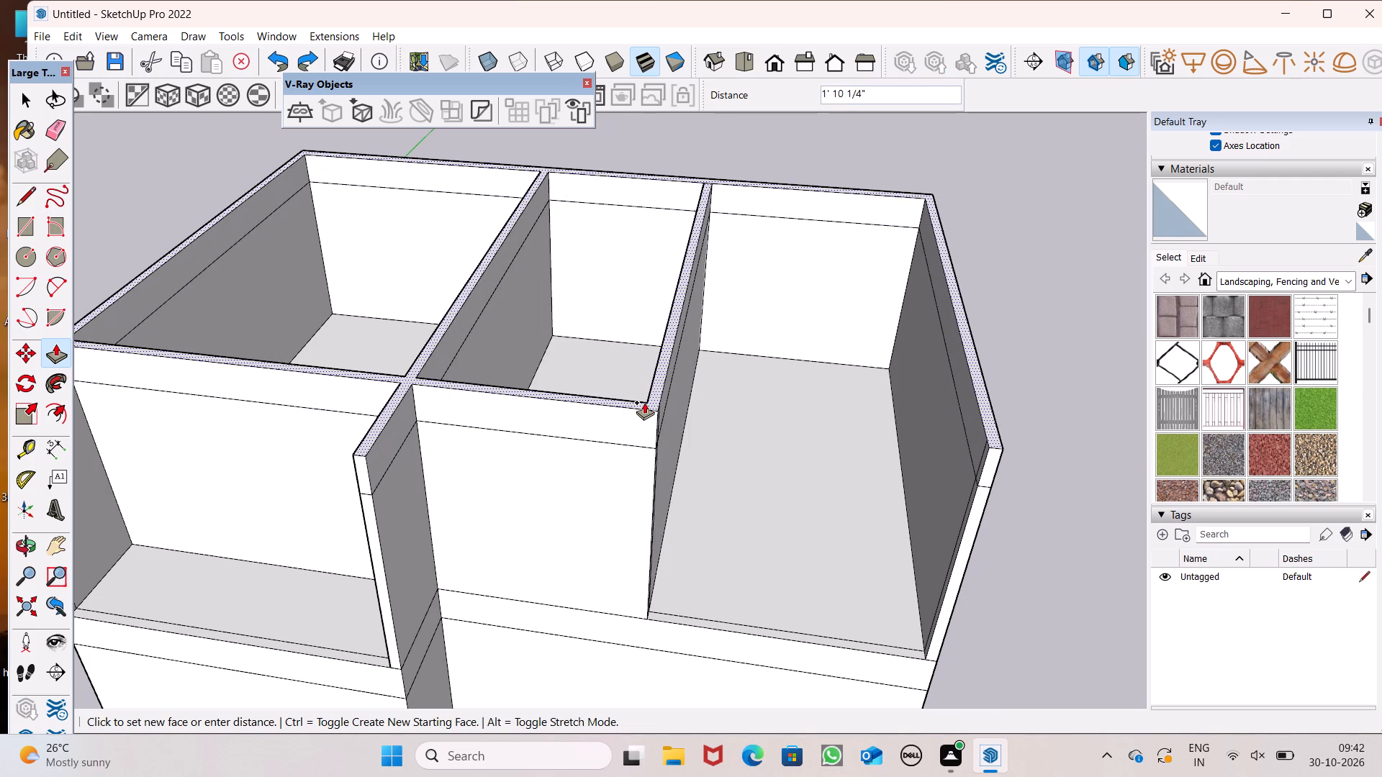
{"action": "left_click_drag", "start_coordinate": [644, 402], "coordinate": [645, 401]}
{"action": "key", "text": "1"}
{"action": "key", "text": "apostrophe"}
{"action": "key", "text": "Return"}
{"action": "left_click_drag", "start_coordinate": [655, 413], "coordinate": [656, 360]}
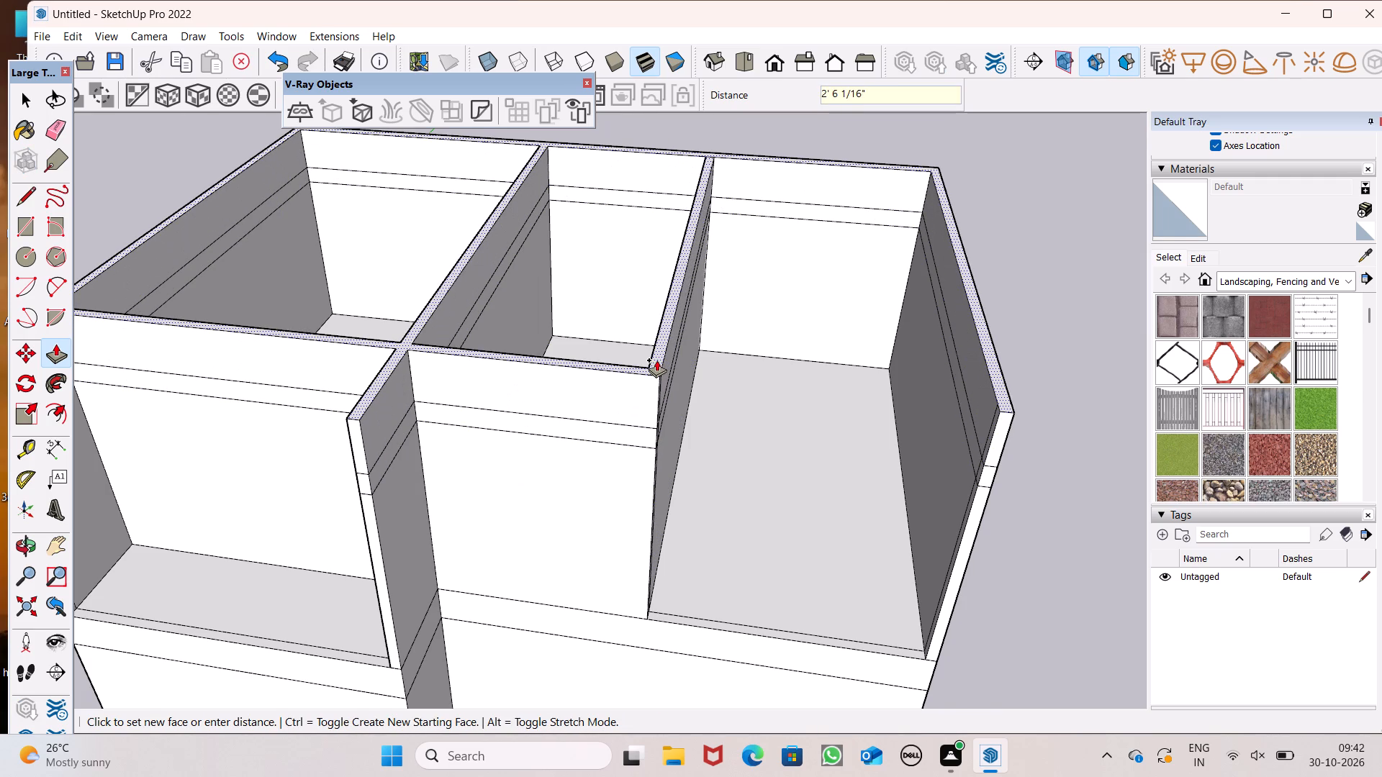
{"action": "left_click_drag", "start_coordinate": [656, 360], "coordinate": [658, 360]}
{"action": "type", "text": "1'"}
{"action": "key", "text": "Return"}
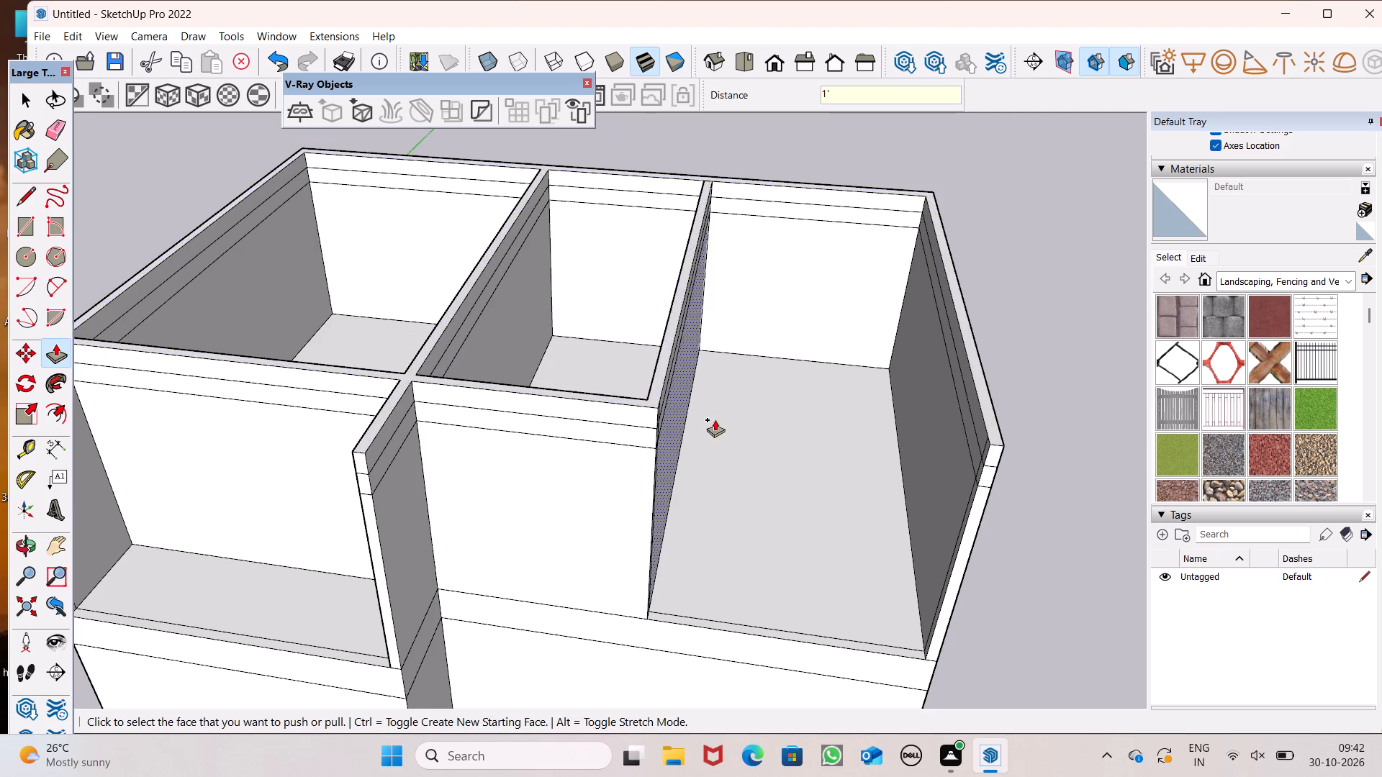
Push/Pull the wall tops above the two bands up 10' to form another storey of walls.
{"action": "middle_click_drag", "start_coordinate": [715, 417], "coordinate": [601, 365]}
{"action": "scroll", "coordinate": [600, 358], "scroll_direction": "up", "scroll_amount": 4}
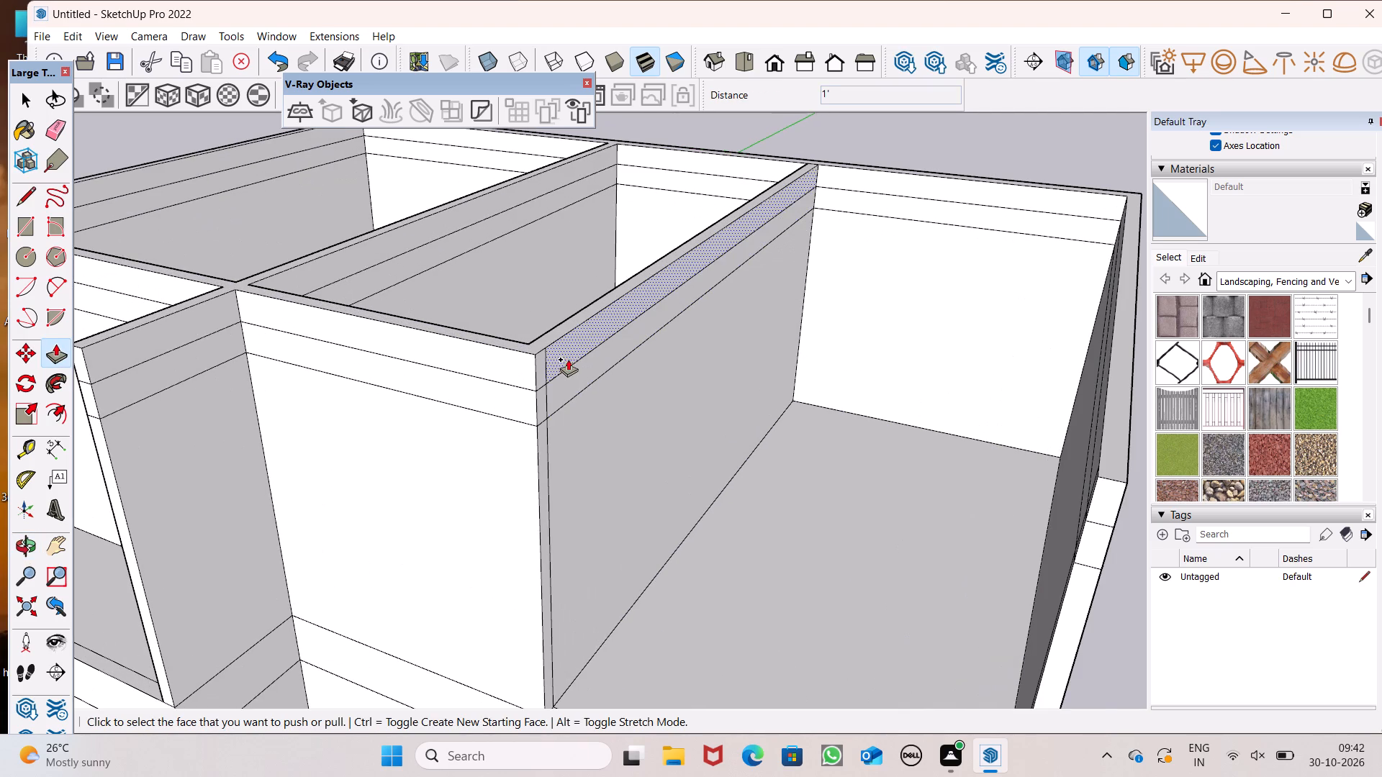
{"action": "scroll", "coordinate": [566, 347], "scroll_direction": "down", "scroll_amount": 2}
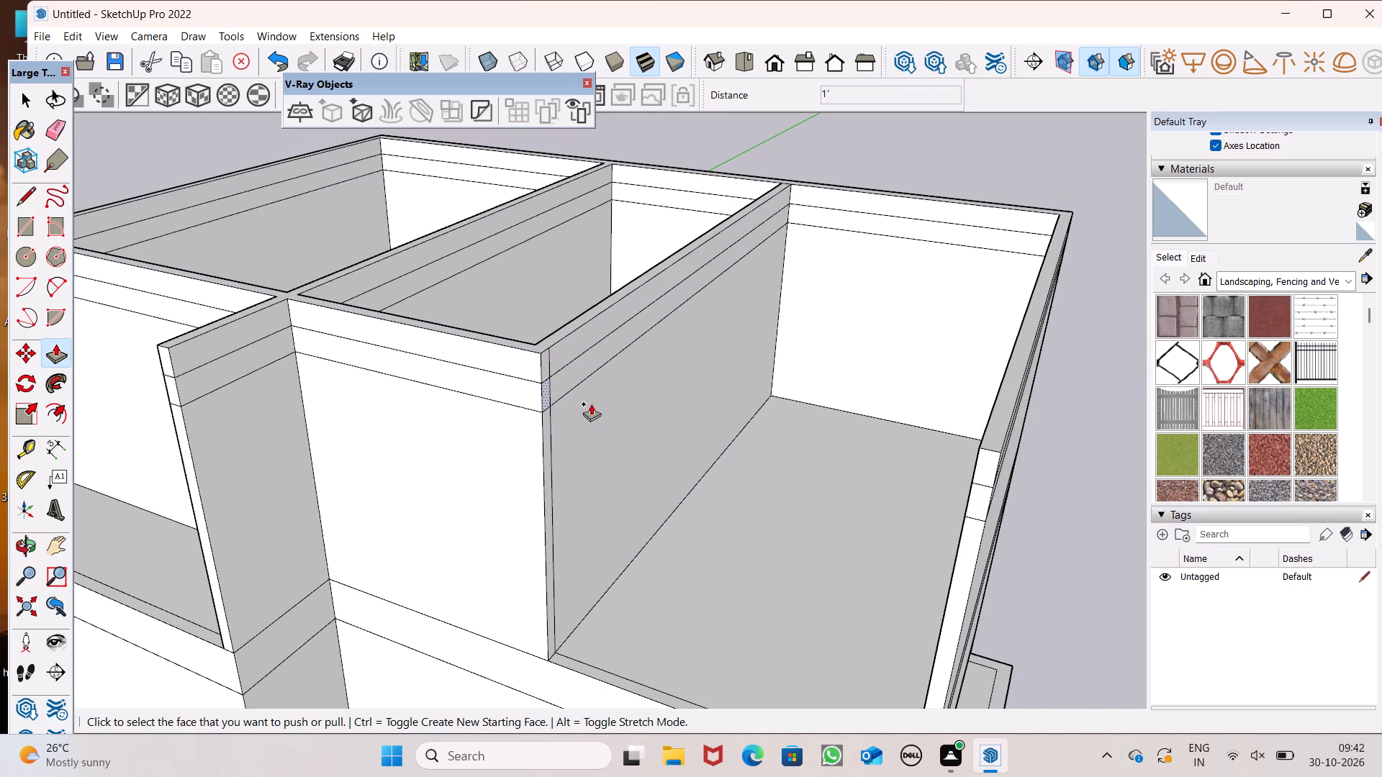
{"action": "scroll", "coordinate": [600, 396], "scroll_direction": "down", "scroll_amount": 4}
{"action": "middle_click_drag", "start_coordinate": [586, 405], "coordinate": [709, 388]}
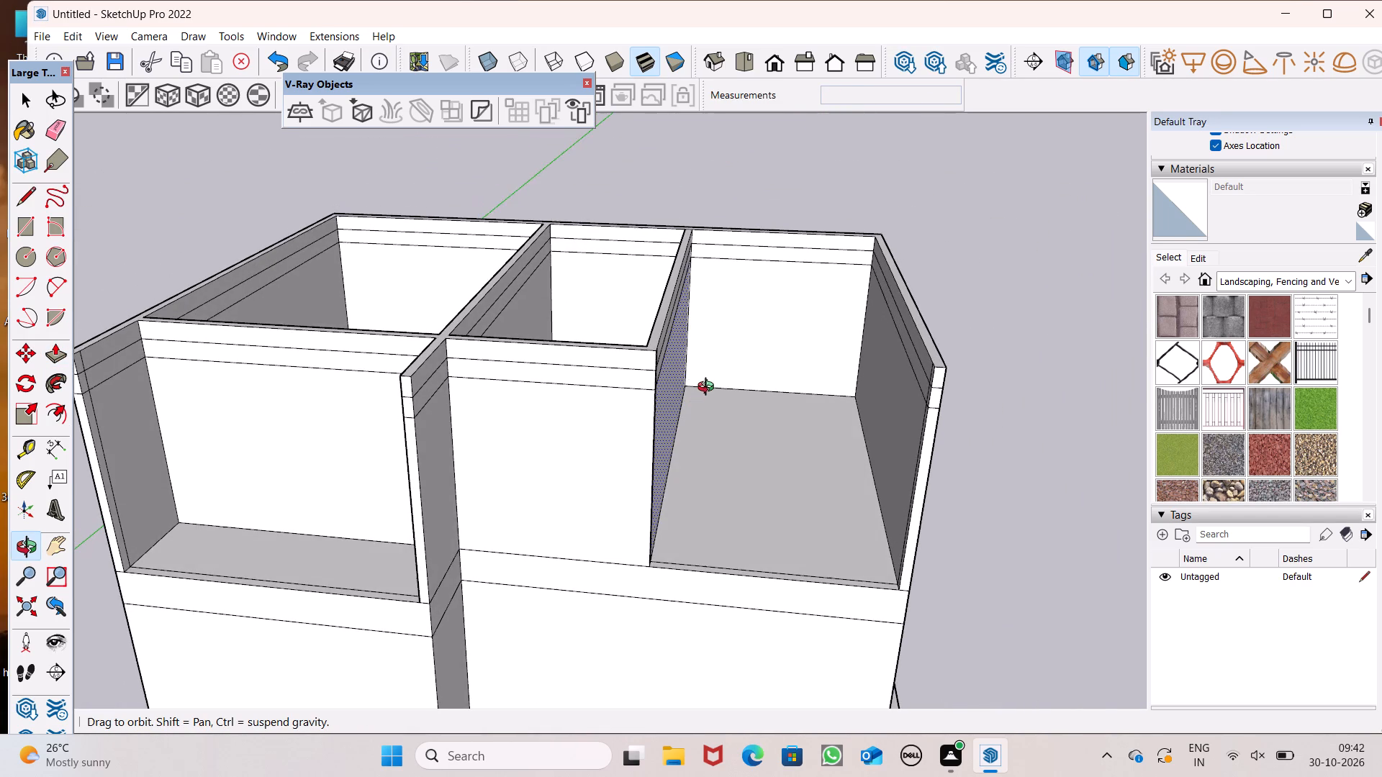
{"action": "middle_click_drag", "start_coordinate": [709, 388], "coordinate": [707, 439]}
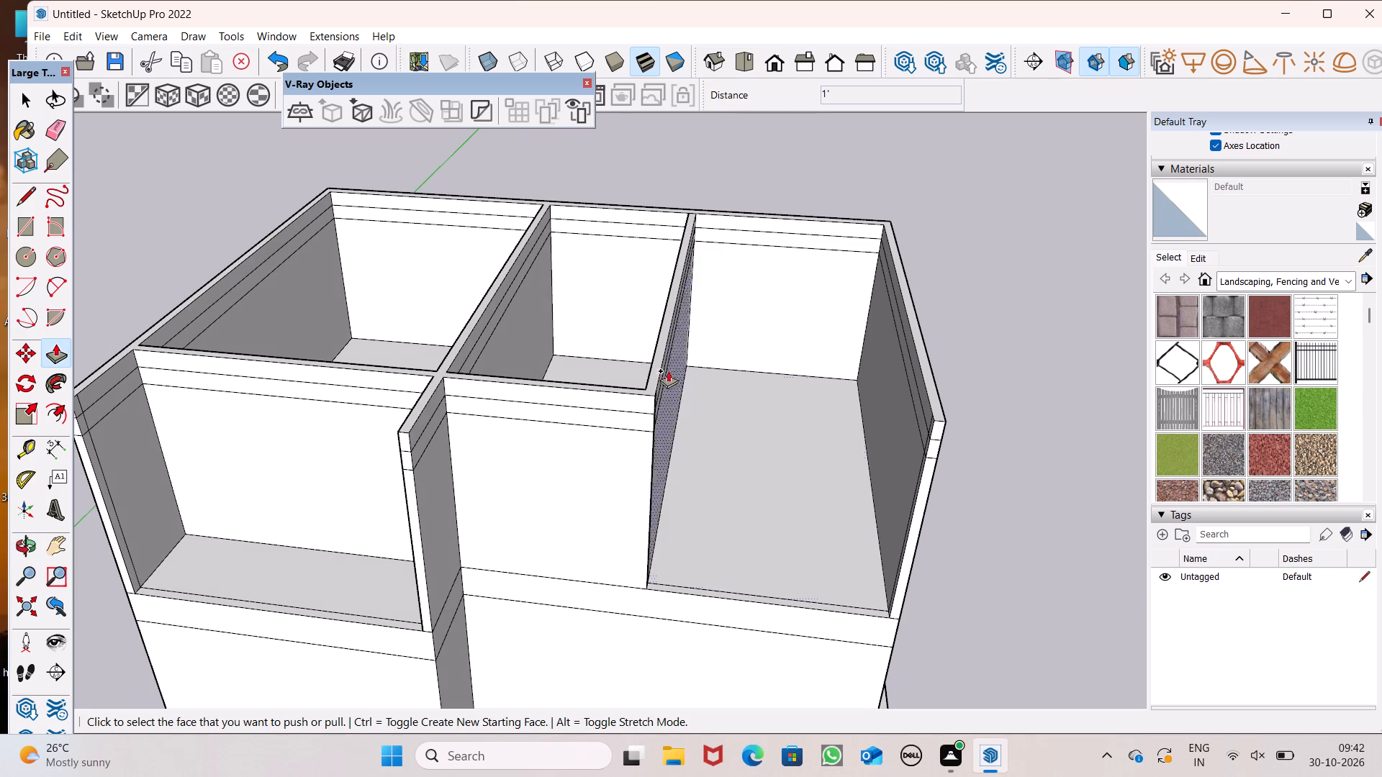
{"action": "left_click", "coordinate": [650, 380]}
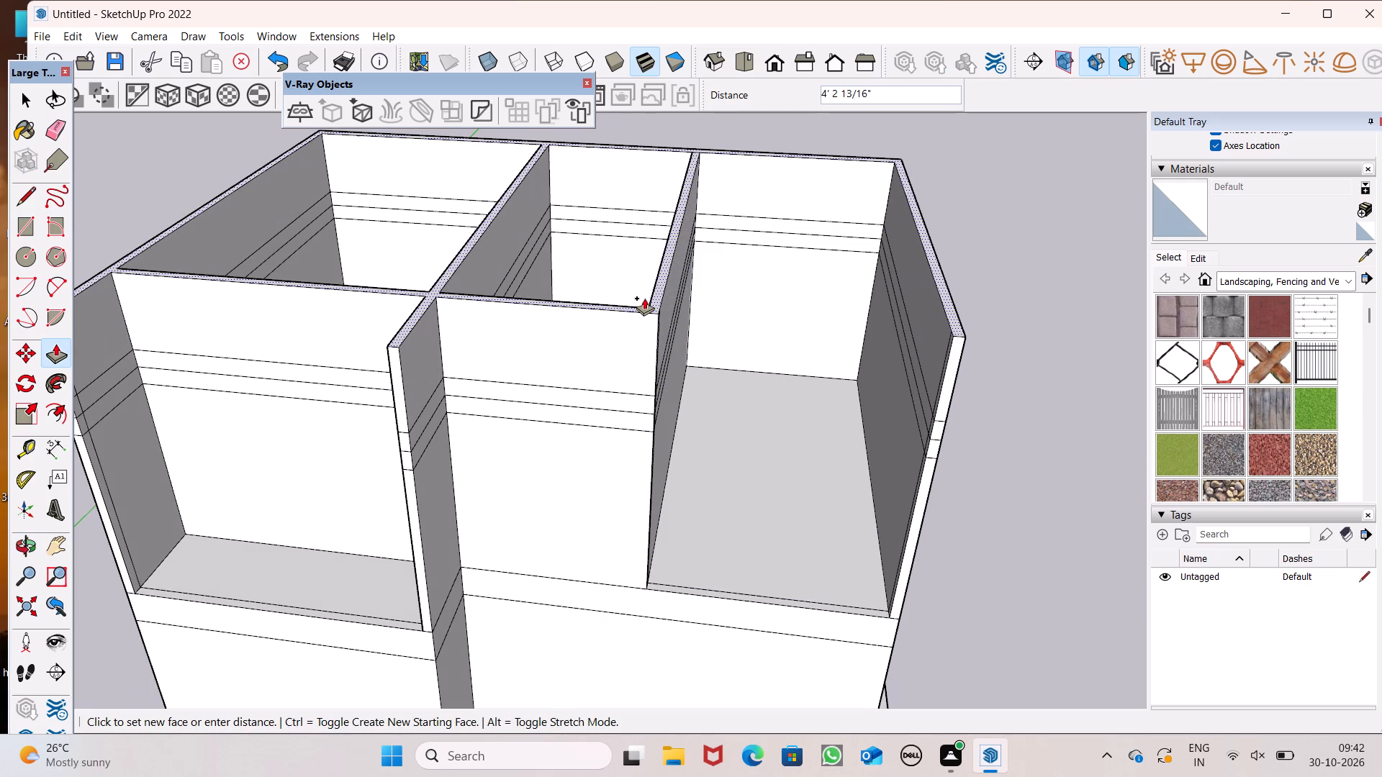
{"action": "key", "text": "1"}
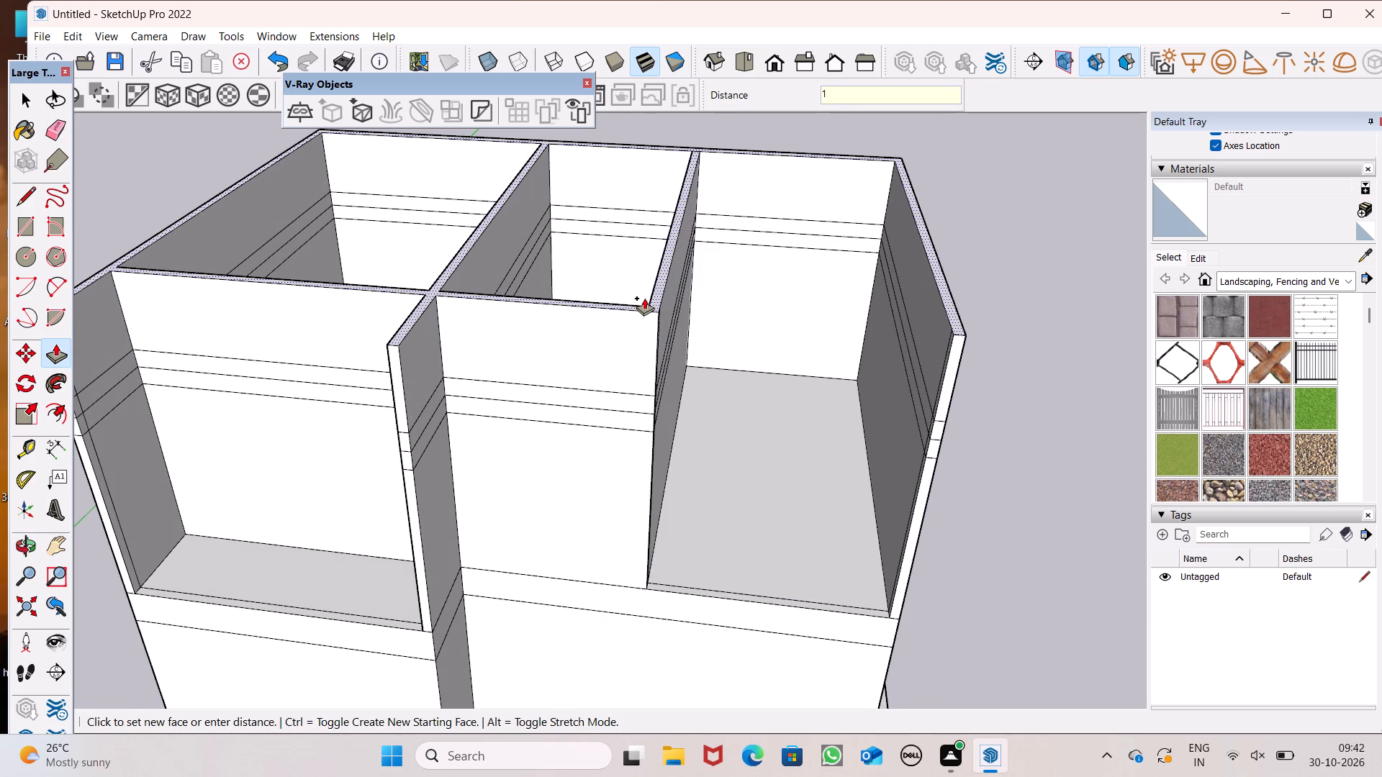
{"action": "type", "text": "0'"}
{"action": "key", "text": "Return"}
Examine the heightened building's walls, bands and open rooms from the front, side and above.
{"action": "scroll", "coordinate": [565, 288], "scroll_direction": "down", "scroll_amount": 4}
{"action": "middle_click_drag", "start_coordinate": [597, 371], "coordinate": [700, 205]}
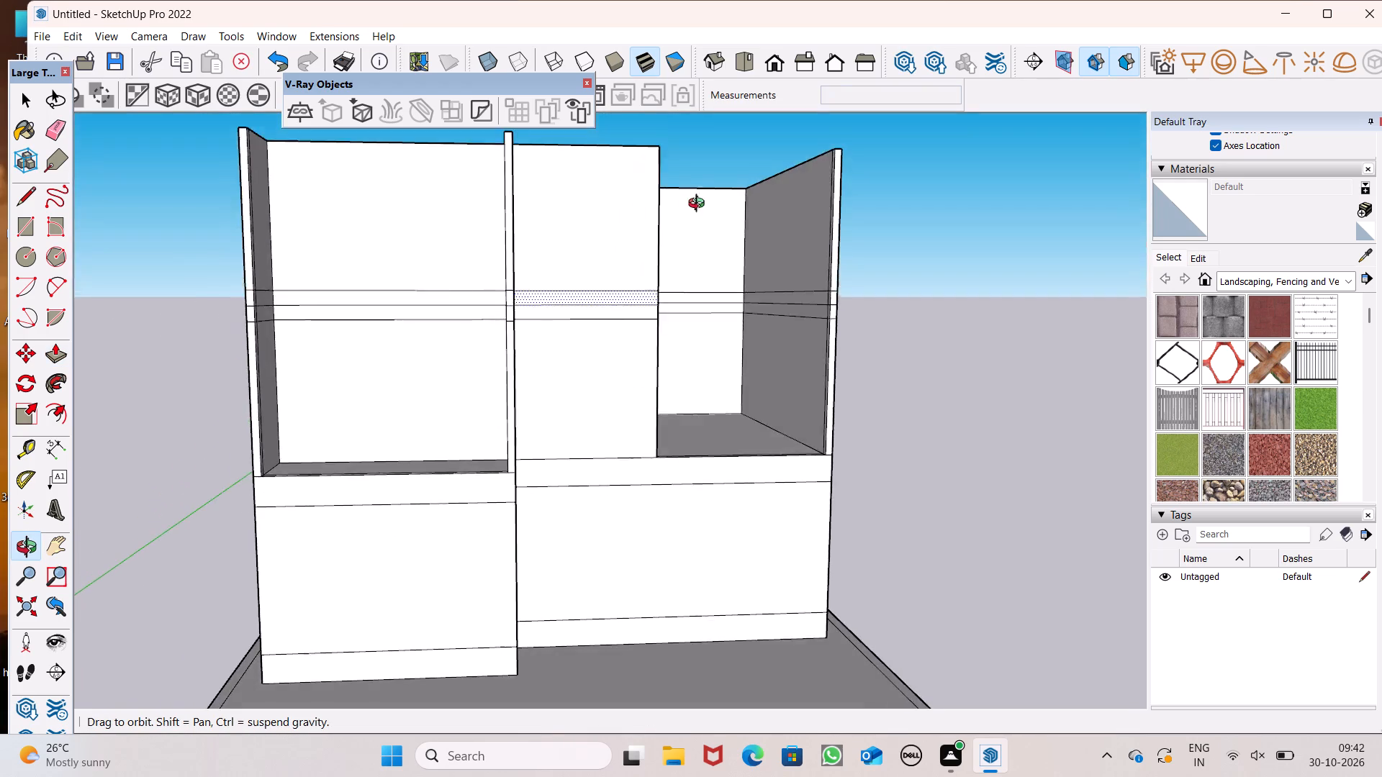
{"action": "middle_click_drag", "start_coordinate": [700, 205], "coordinate": [288, 324]}
{"action": "scroll", "coordinate": [280, 303], "scroll_direction": "down", "scroll_amount": 3}
{"action": "middle_click_drag", "start_coordinate": [327, 281], "coordinate": [351, 258]}
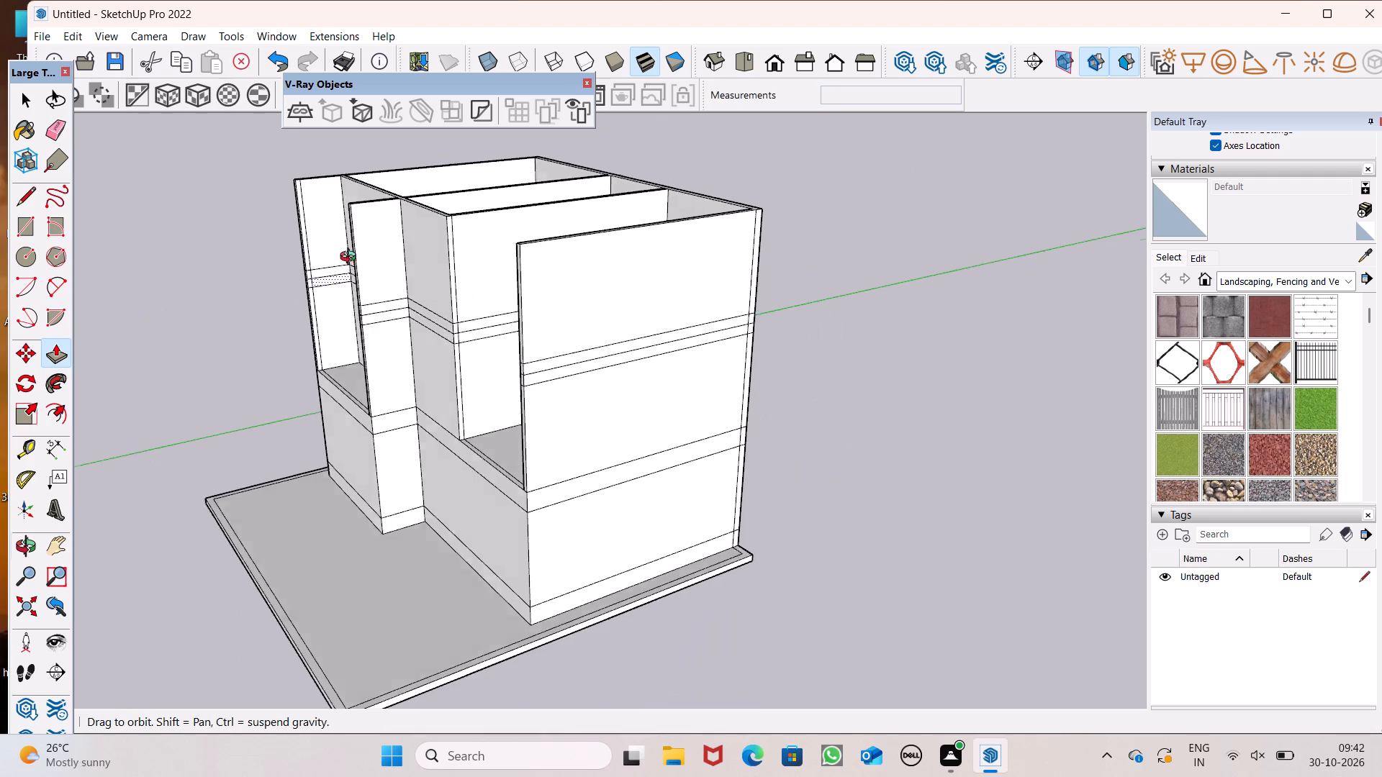
{"action": "middle_click_drag", "start_coordinate": [351, 258], "coordinate": [538, 242]}
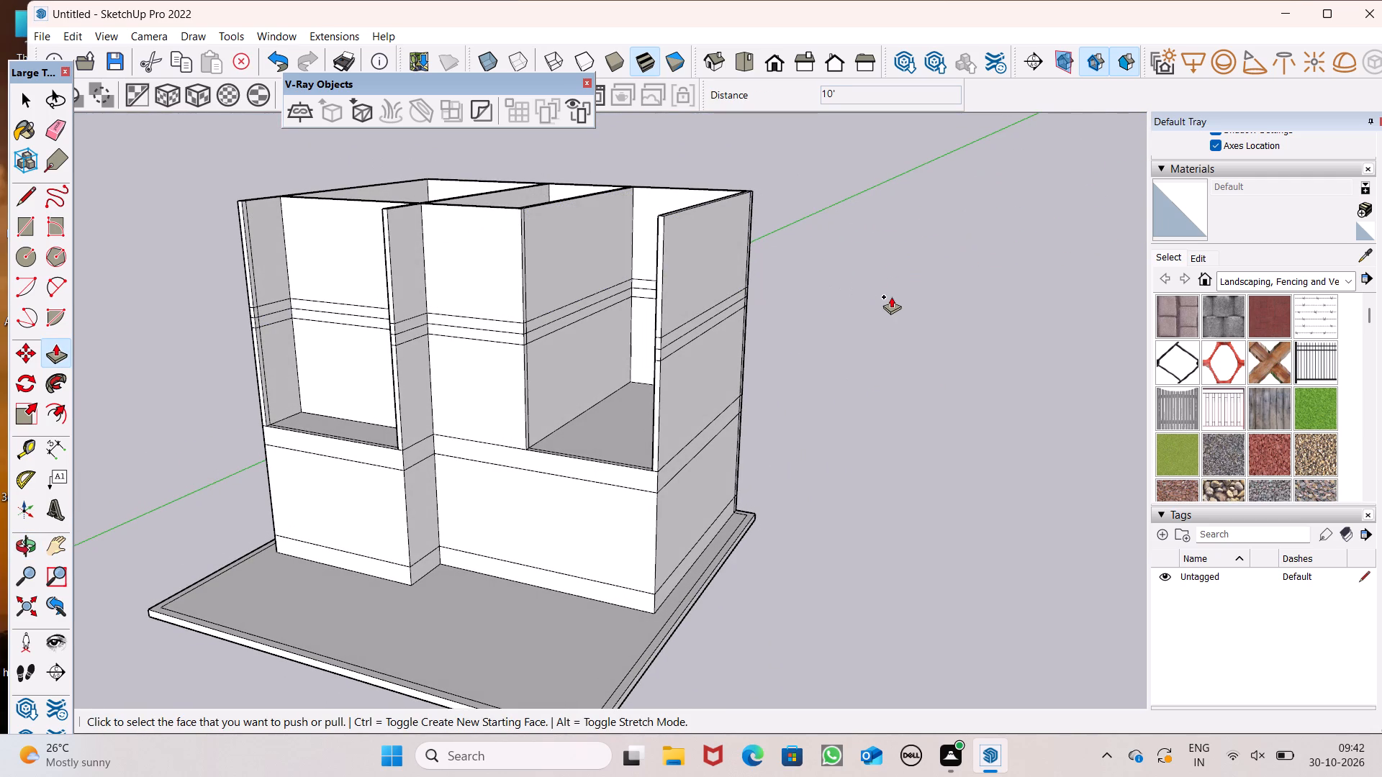
{"action": "key", "text": "space"}
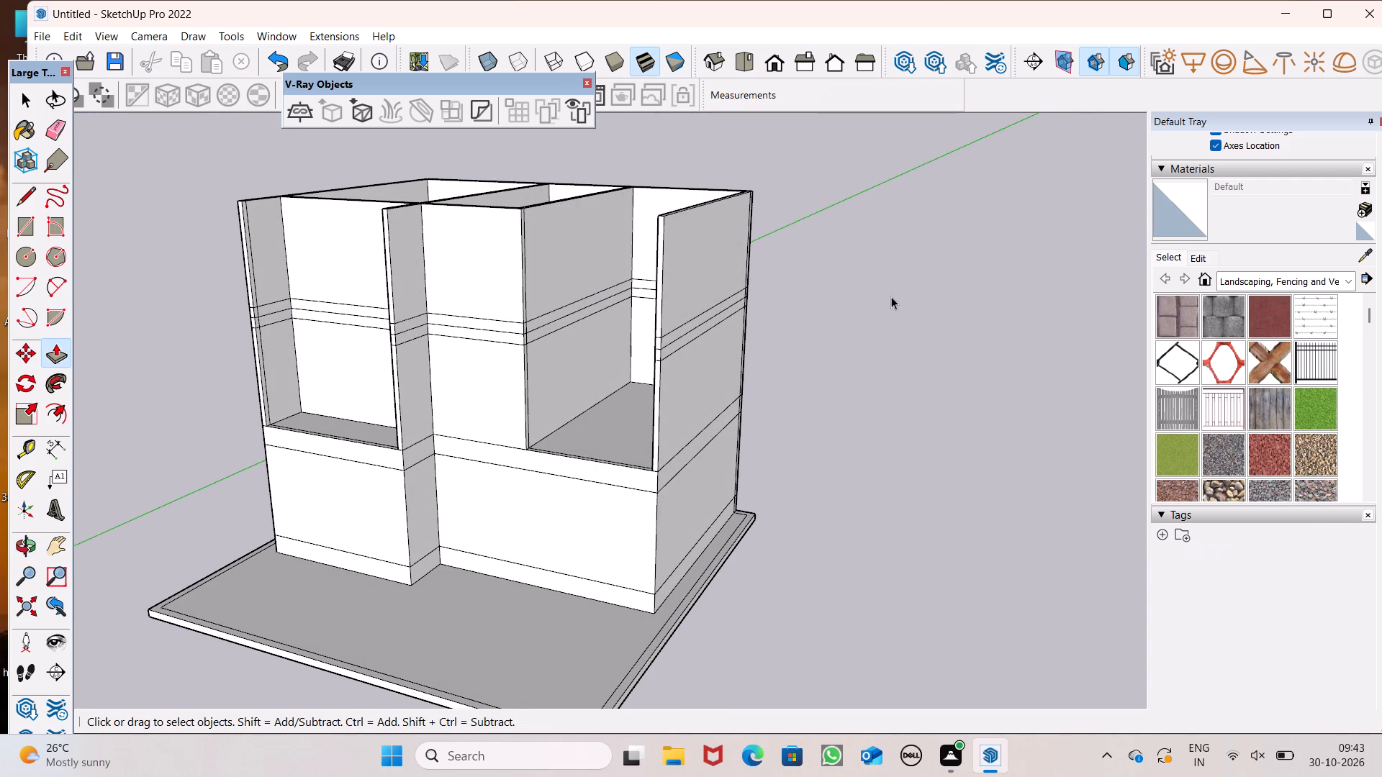
{"action": "scroll", "coordinate": [882, 310], "scroll_direction": "down", "scroll_amount": 1}
{"action": "middle_click_drag", "start_coordinate": [474, 406], "coordinate": [542, 391]}
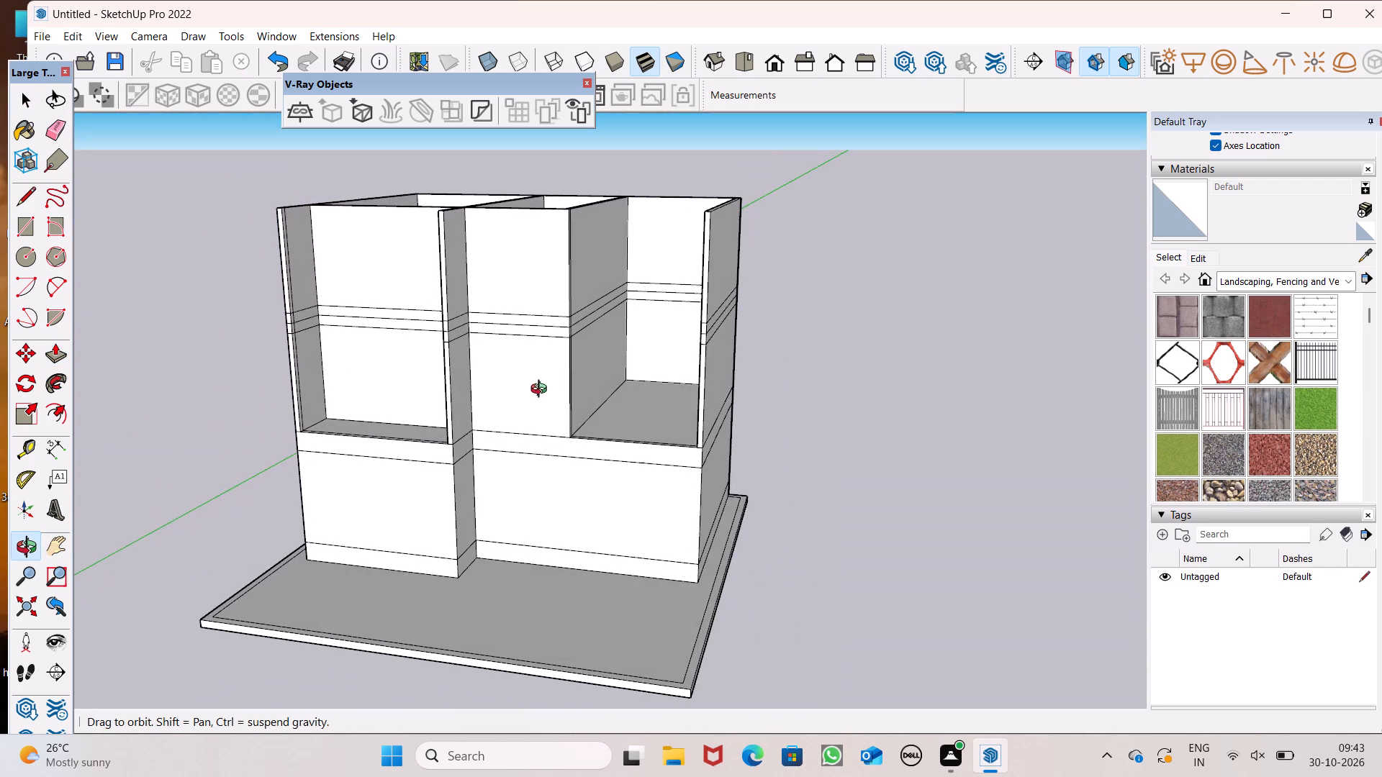
{"action": "middle_click_drag", "start_coordinate": [542, 391], "coordinate": [533, 403]}
{"action": "scroll", "coordinate": [575, 386], "scroll_direction": "up", "scroll_amount": 1}
{"action": "scroll", "coordinate": [559, 368], "scroll_direction": "down", "scroll_amount": 3}
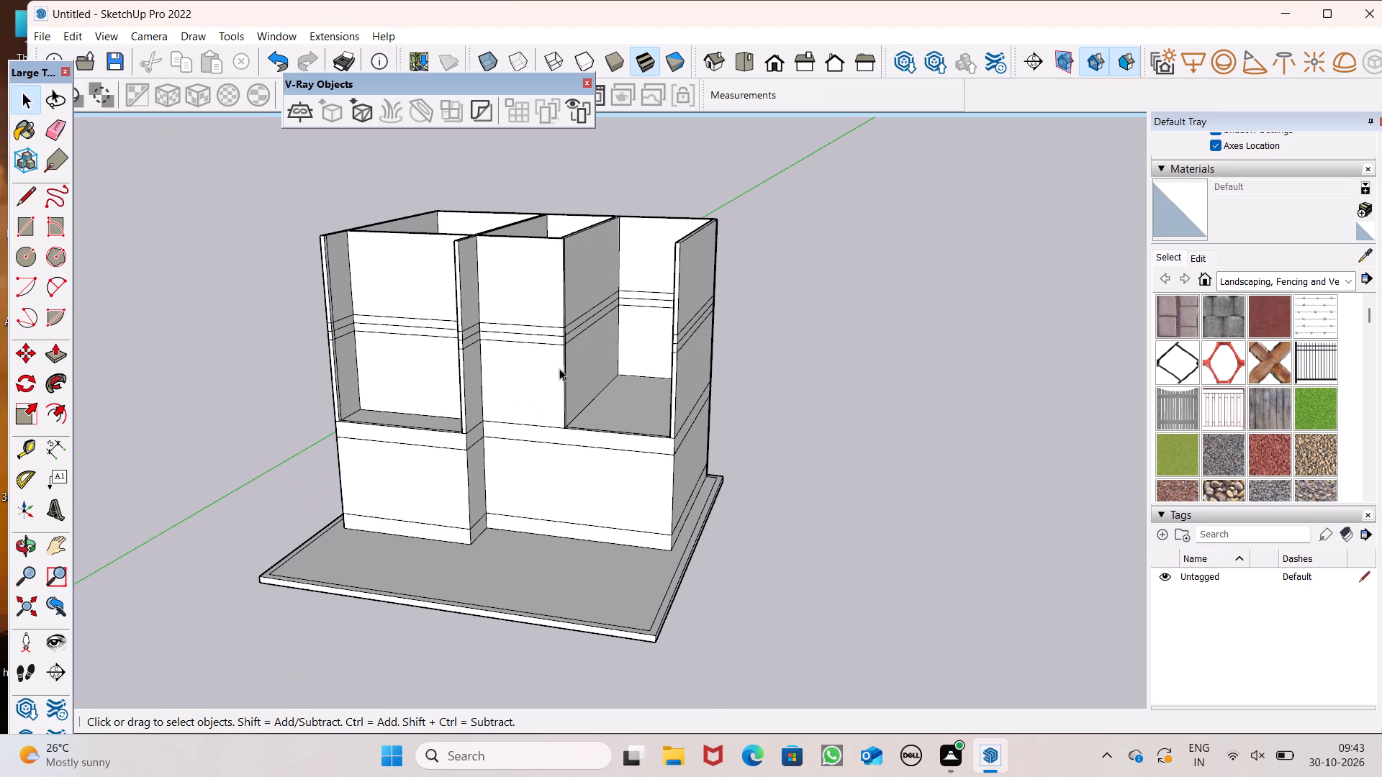
{"action": "scroll", "coordinate": [527, 418], "scroll_direction": "down", "scroll_amount": 1}
{"action": "middle_click_drag", "start_coordinate": [576, 409], "coordinate": [577, 493]}
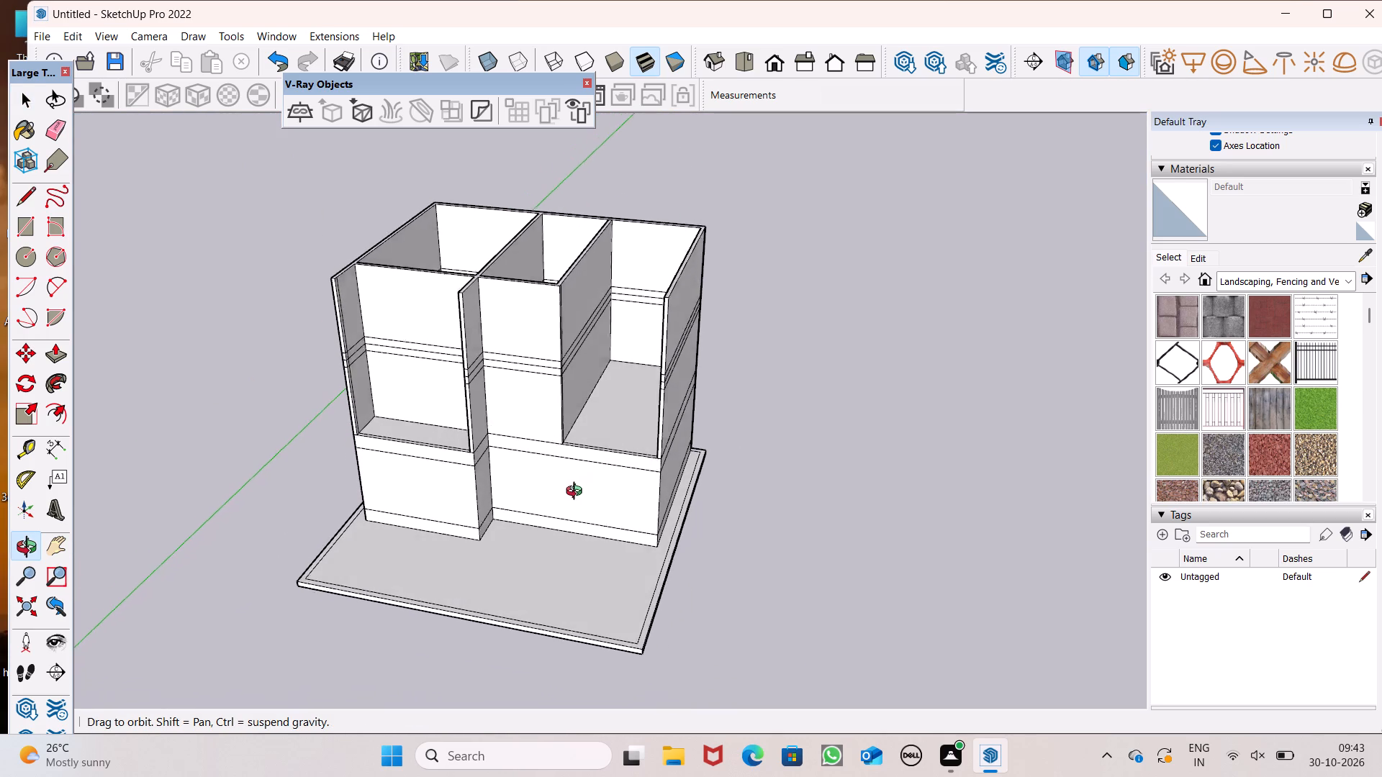
{"action": "middle_click_drag", "start_coordinate": [577, 493], "coordinate": [572, 483]}
{"action": "scroll", "coordinate": [598, 369], "scroll_direction": "up", "scroll_amount": 6}
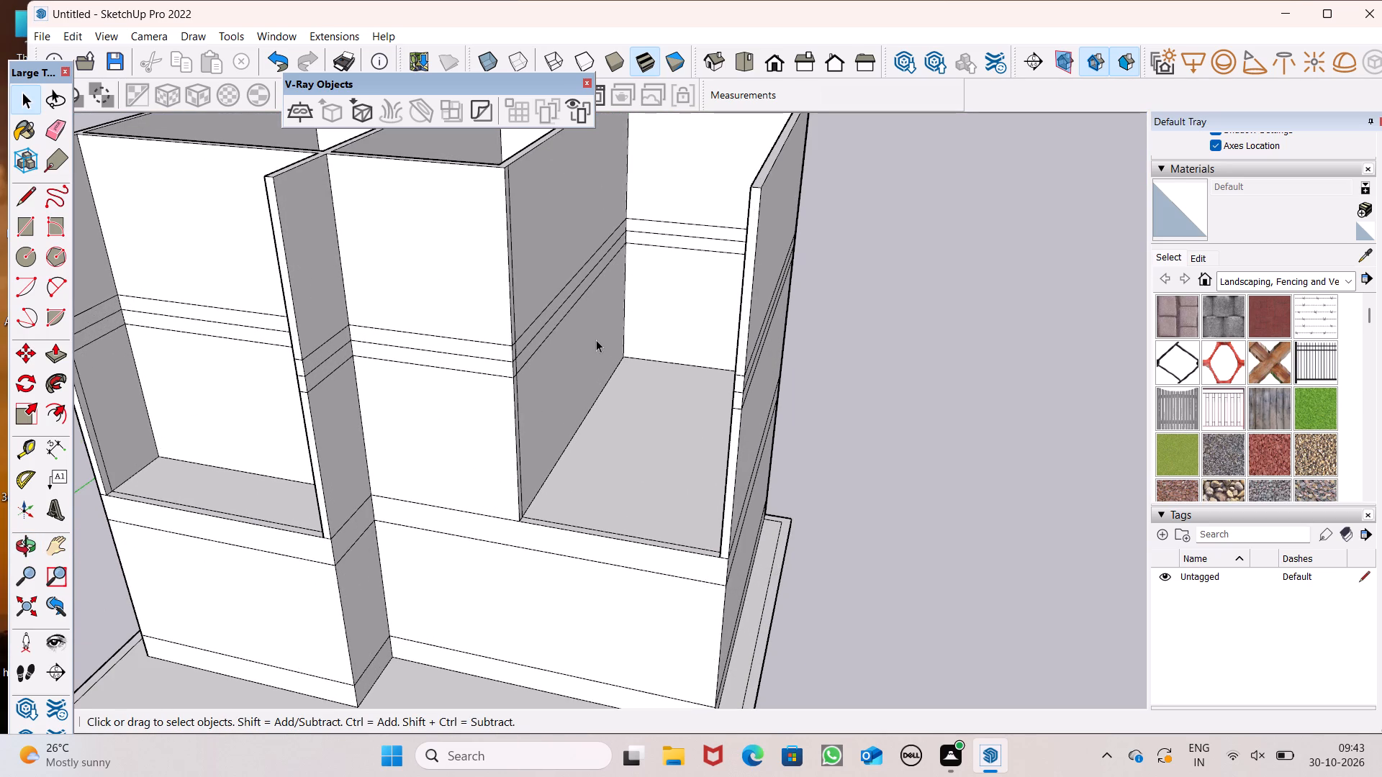
{"action": "scroll", "coordinate": [596, 340], "scroll_direction": "down", "scroll_amount": 3}
{"action": "middle_click_drag", "start_coordinate": [604, 398], "coordinate": [612, 476]}
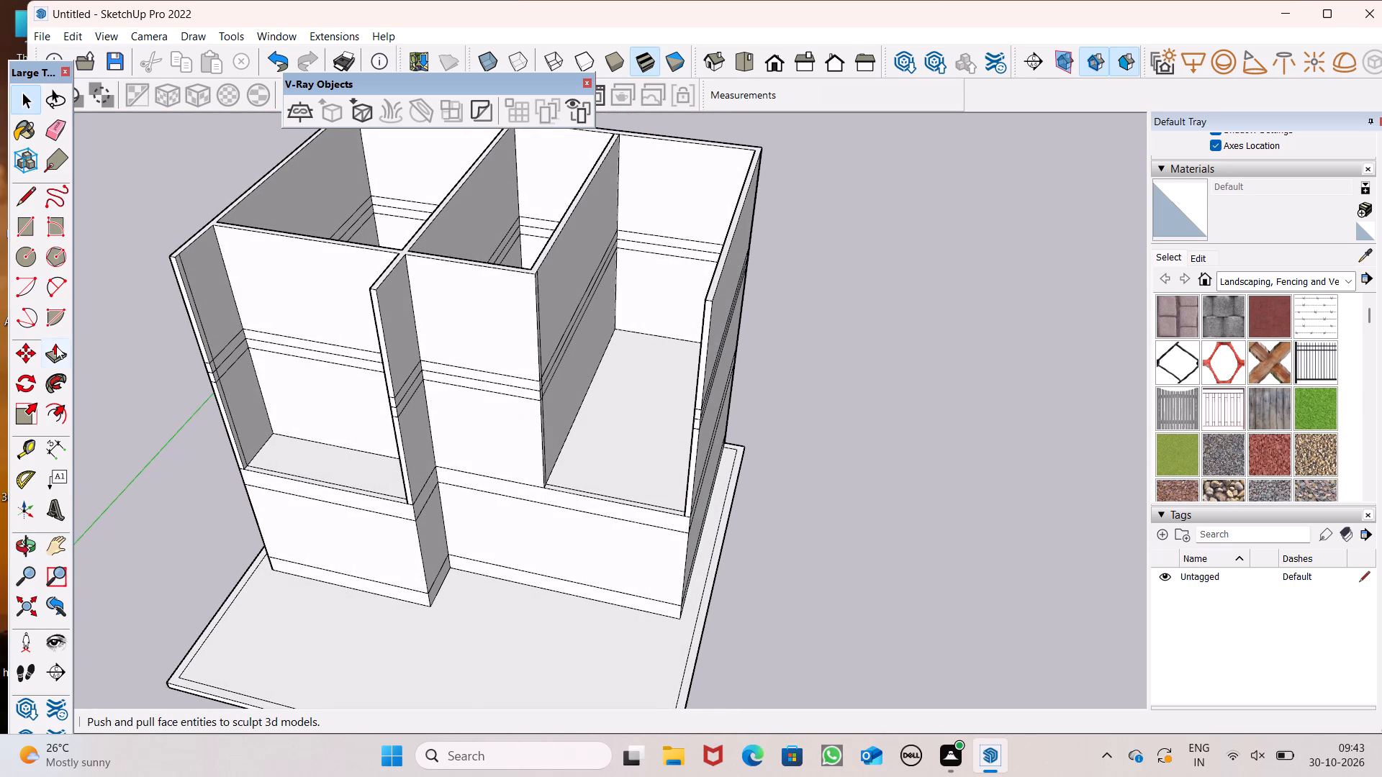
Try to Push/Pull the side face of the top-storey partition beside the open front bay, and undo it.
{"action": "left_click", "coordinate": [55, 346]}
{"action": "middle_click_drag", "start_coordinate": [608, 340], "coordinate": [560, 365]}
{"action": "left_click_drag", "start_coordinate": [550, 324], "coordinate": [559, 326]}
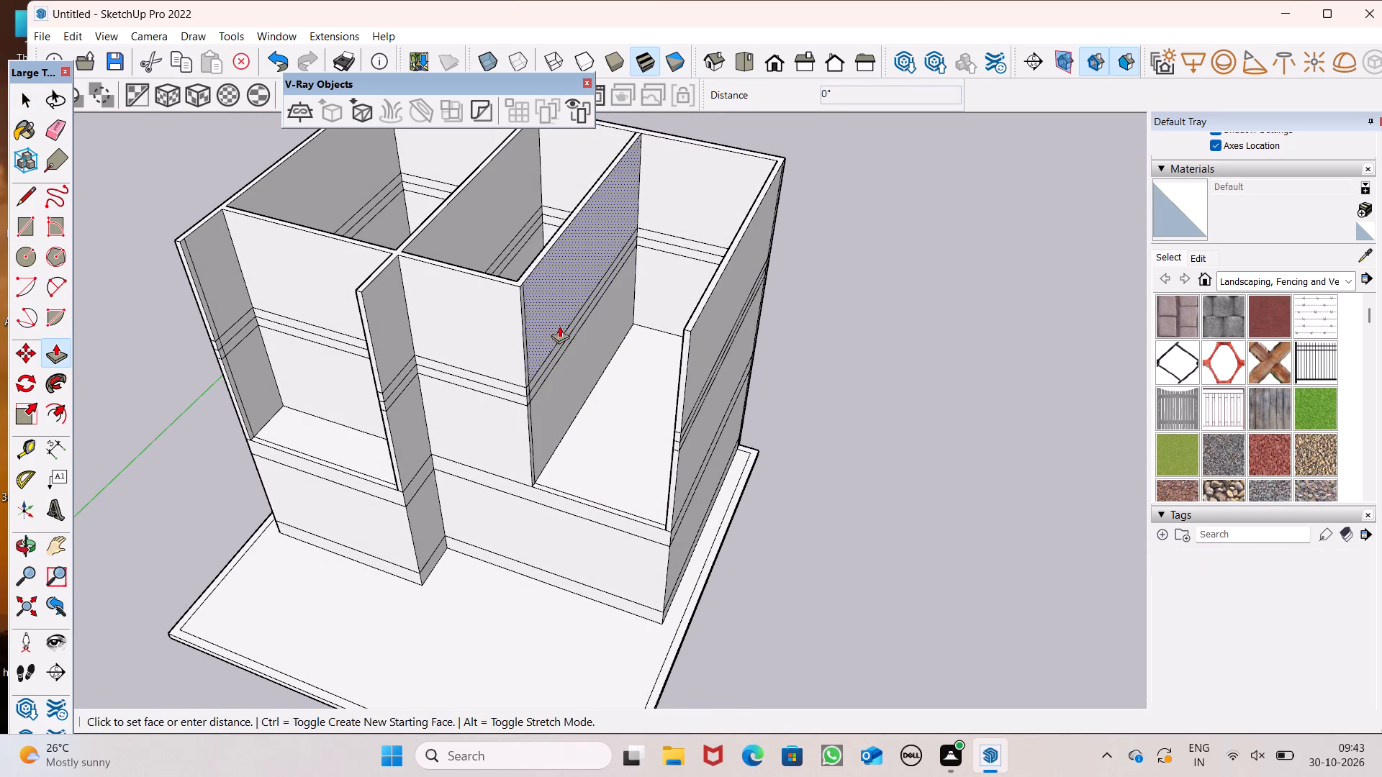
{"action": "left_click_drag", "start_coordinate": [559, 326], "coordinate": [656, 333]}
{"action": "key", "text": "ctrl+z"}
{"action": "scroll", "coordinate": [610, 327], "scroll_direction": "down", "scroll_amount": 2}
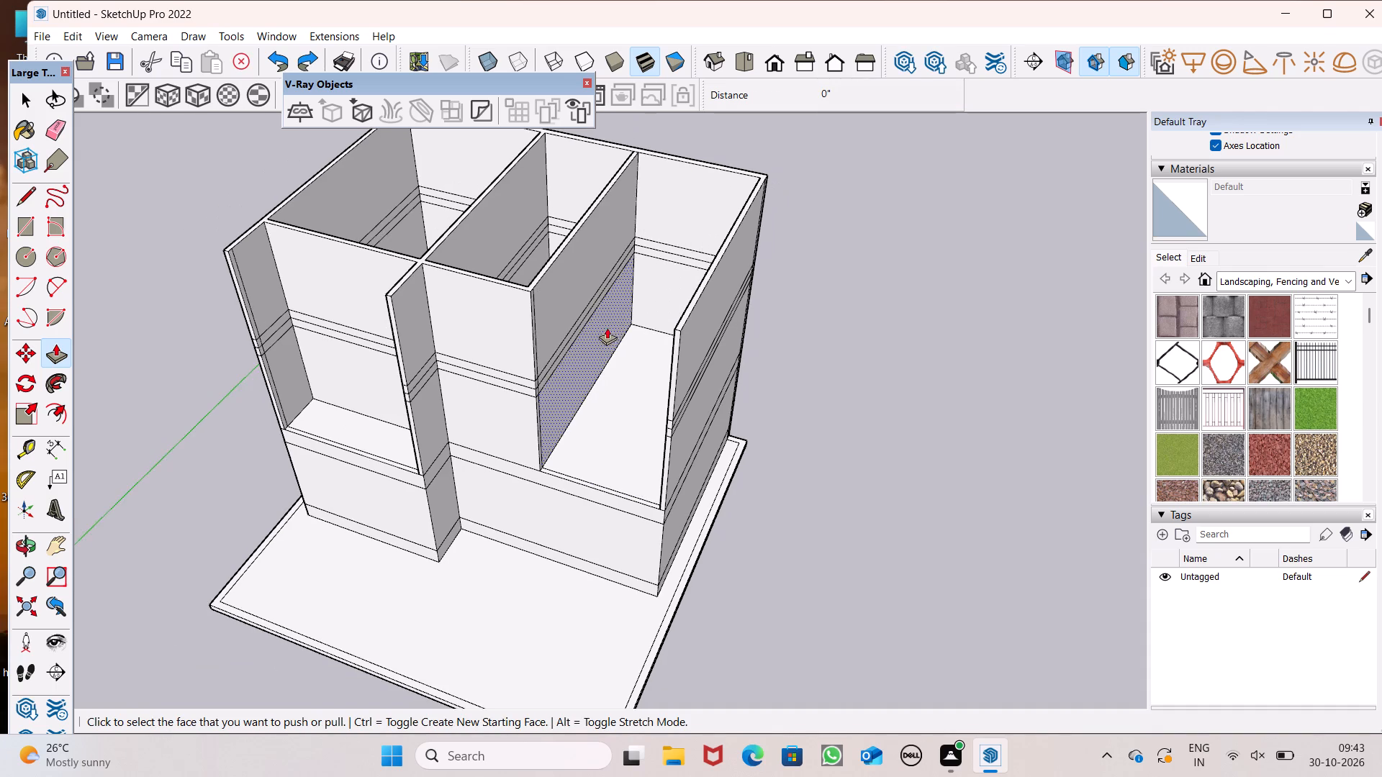
Push/Pull the top-storey front wall end 12' 6 13/16" across the open bay to meet the outer side wall.
{"action": "middle_click_drag", "start_coordinate": [604, 329], "coordinate": [464, 290]}
{"action": "scroll", "coordinate": [498, 364], "scroll_direction": "up", "scroll_amount": 8}
{"action": "left_click_drag", "start_coordinate": [545, 320], "coordinate": [723, 424]}
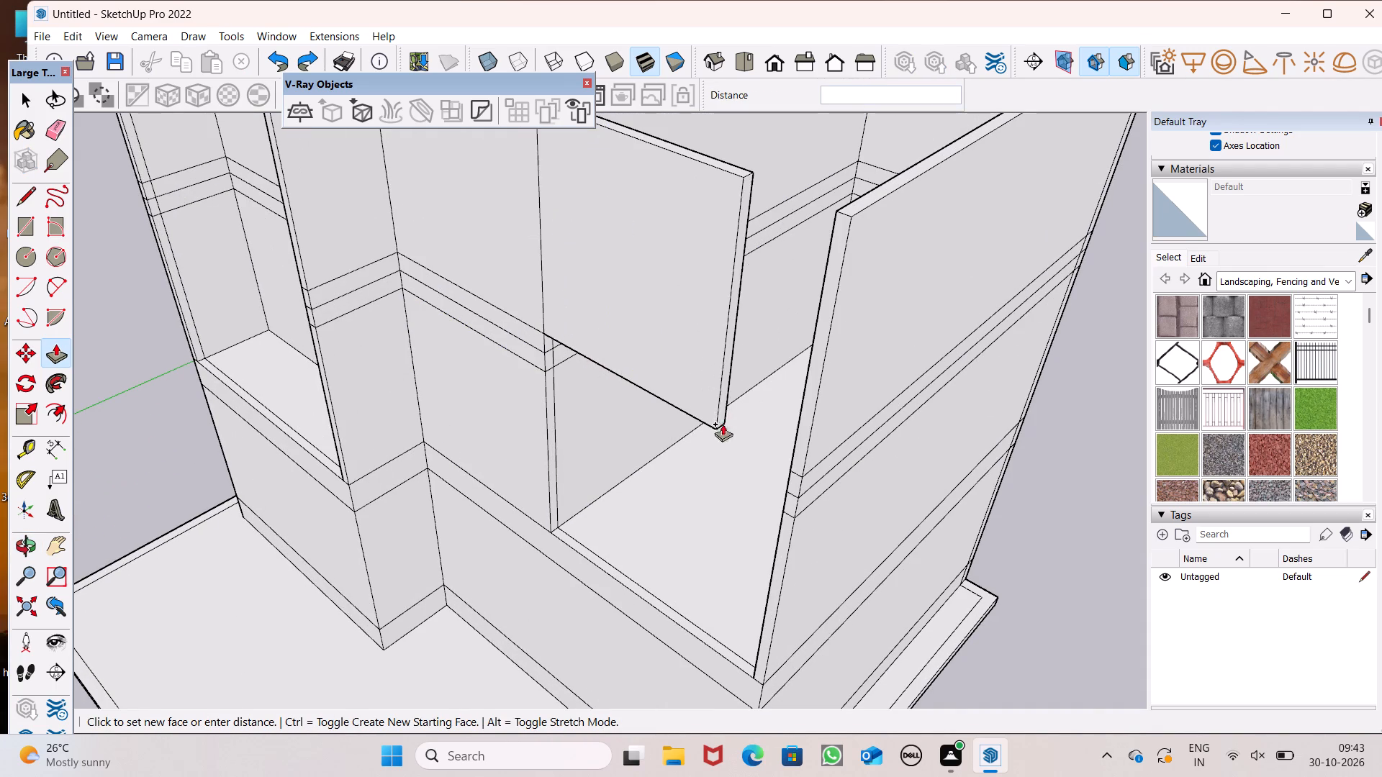
{"action": "left_click_drag", "start_coordinate": [723, 424], "coordinate": [790, 473]}
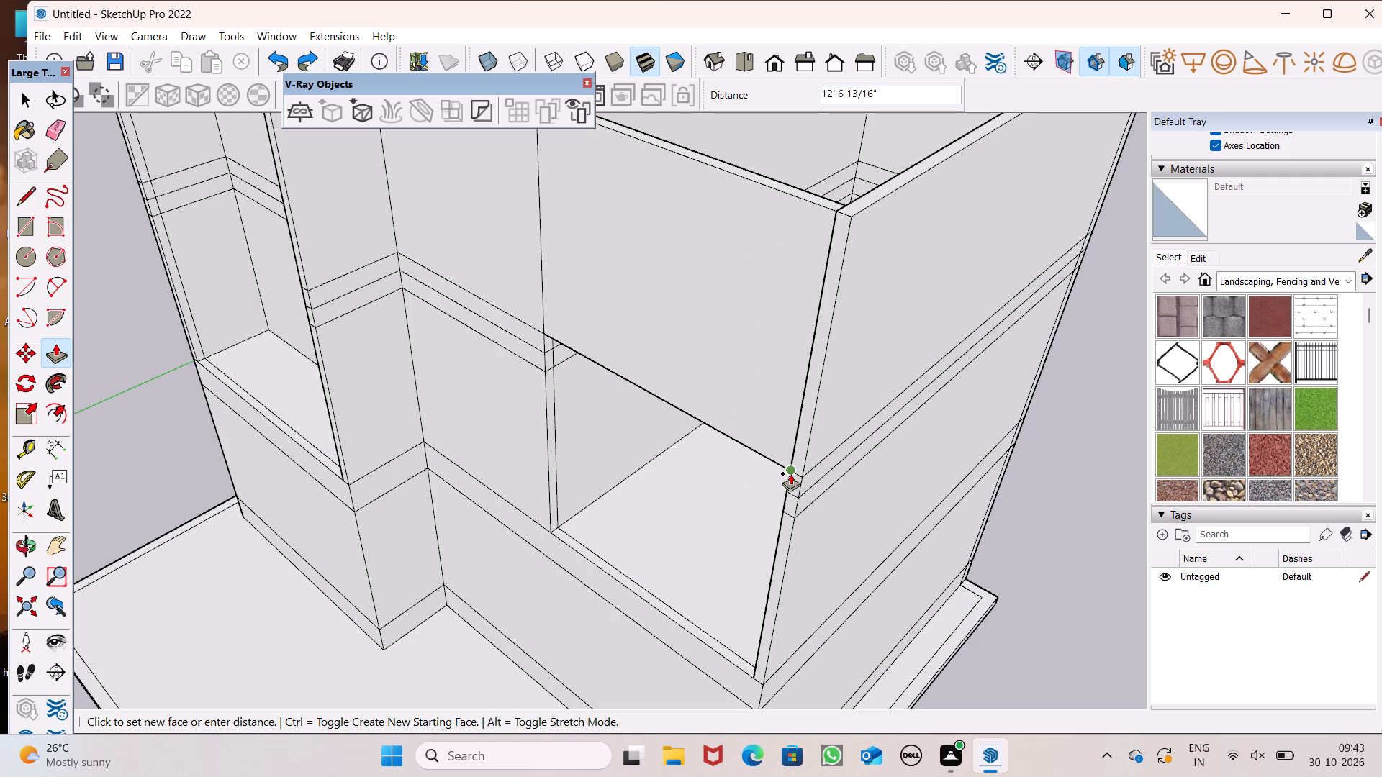
{"action": "left_click_drag", "start_coordinate": [790, 473], "coordinate": [786, 473]}
Examine the extended top-storey front wall and the open bay beneath it from below, the side and the front.
{"action": "scroll", "coordinate": [749, 387], "scroll_direction": "down", "scroll_amount": 5}
{"action": "middle_click_drag", "start_coordinate": [776, 395], "coordinate": [710, 327]}
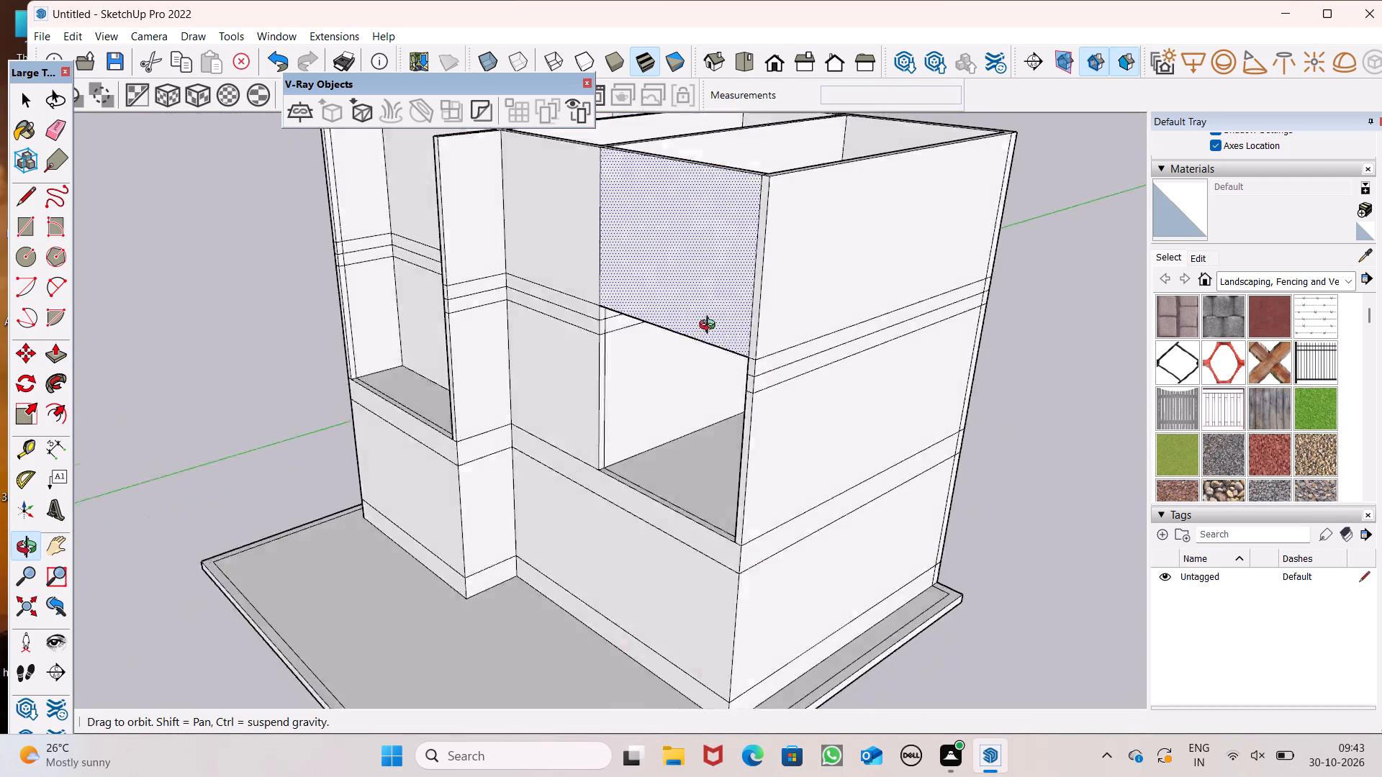
{"action": "middle_click_drag", "start_coordinate": [710, 327], "coordinate": [694, 288]}
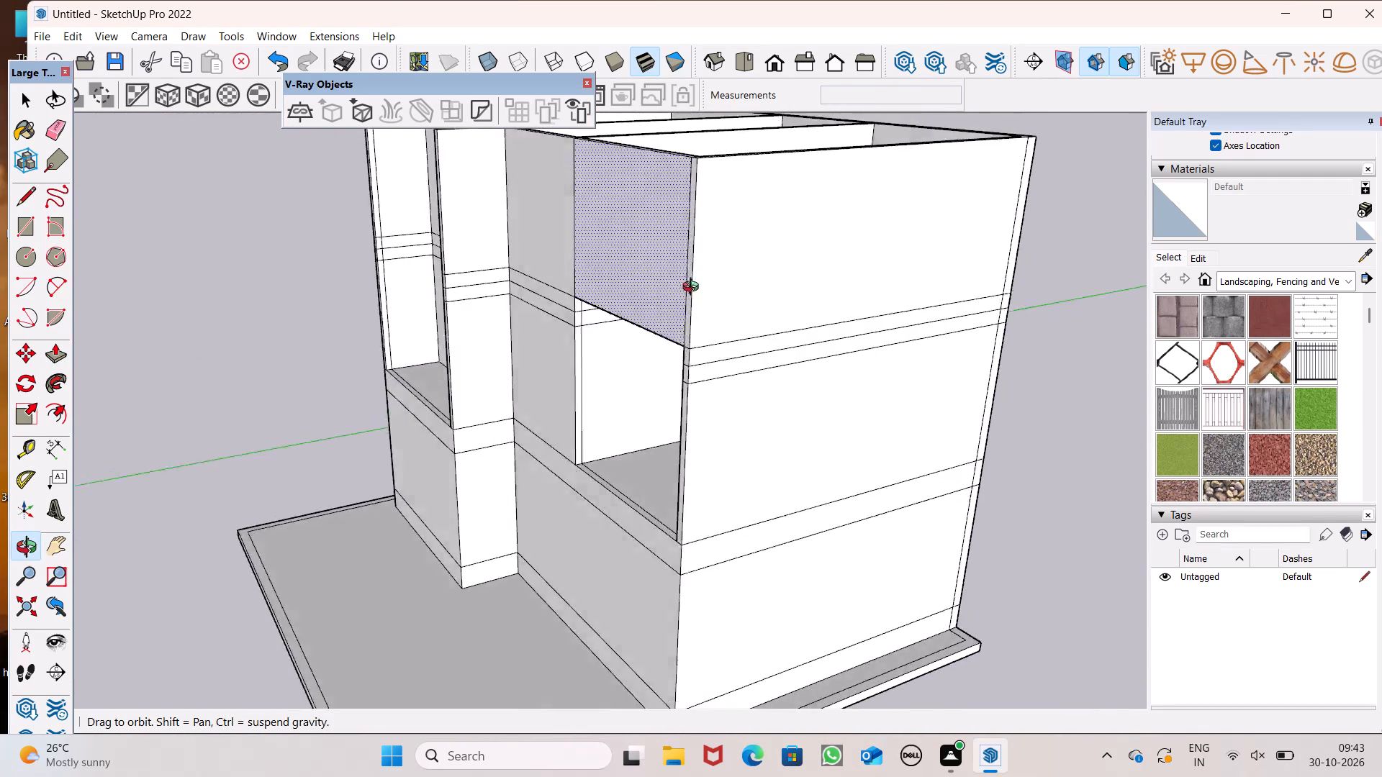
{"action": "middle_click_drag", "start_coordinate": [694, 288], "coordinate": [852, 196]}
{"action": "scroll", "coordinate": [848, 186], "scroll_direction": "up", "scroll_amount": 1}
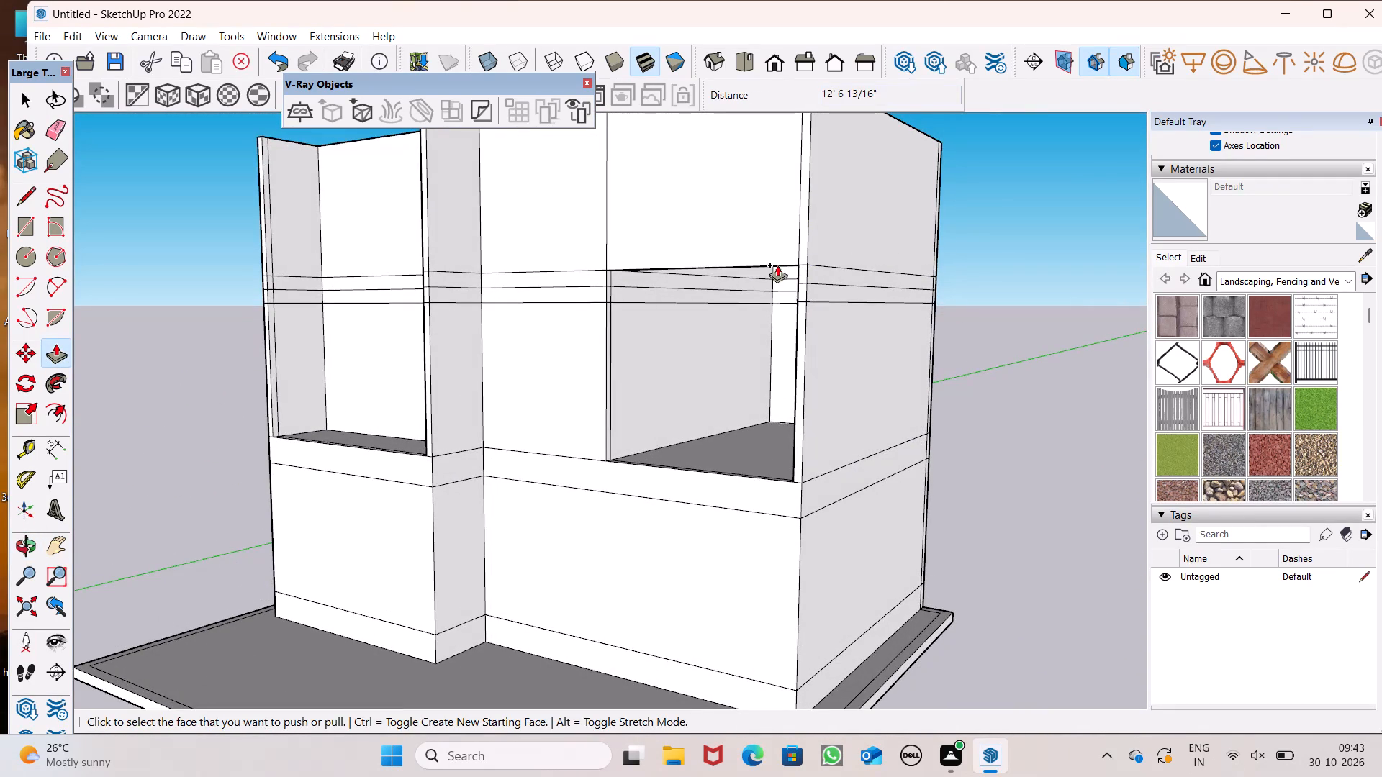
{"action": "scroll", "coordinate": [764, 281], "scroll_direction": "up", "scroll_amount": 1}
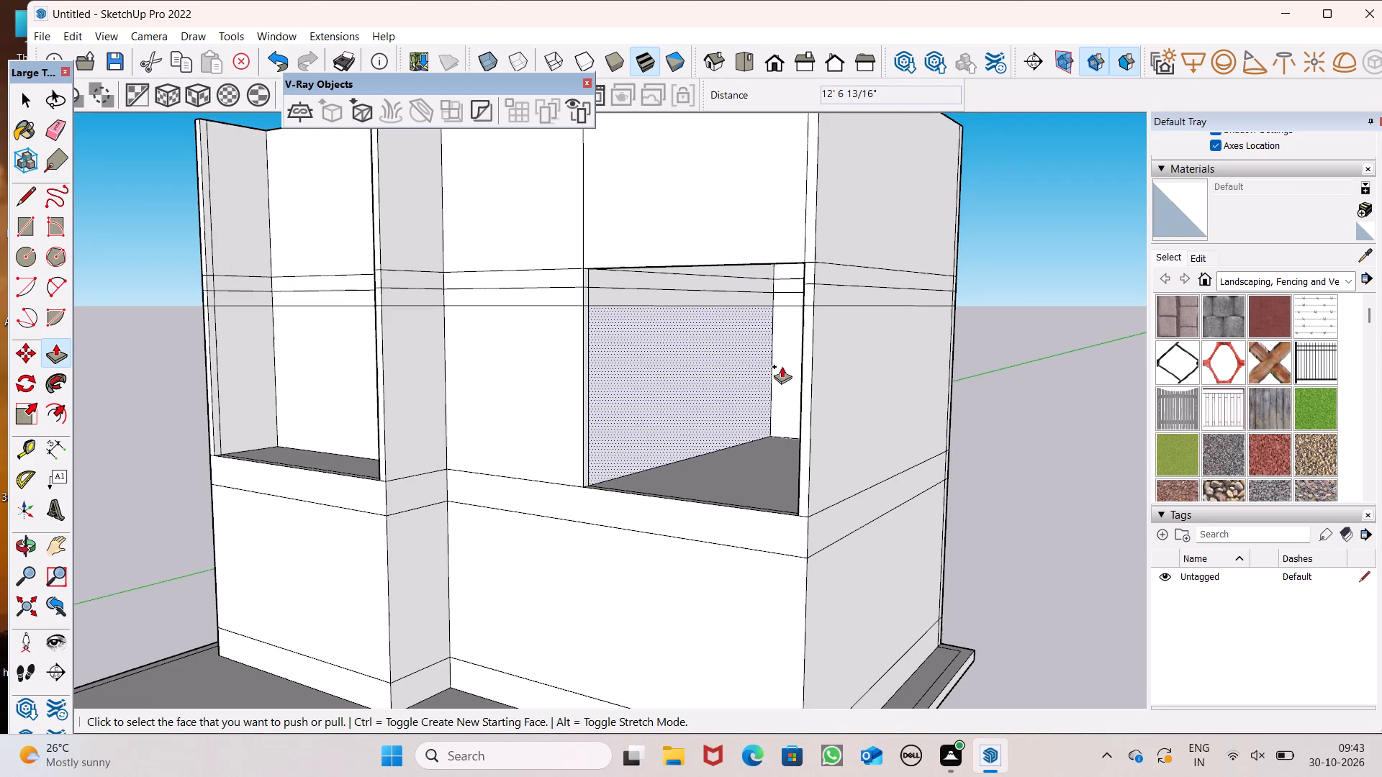
{"action": "scroll", "coordinate": [740, 323], "scroll_direction": "up", "scroll_amount": 7}
{"action": "scroll", "coordinate": [651, 304], "scroll_direction": "down", "scroll_amount": 5}
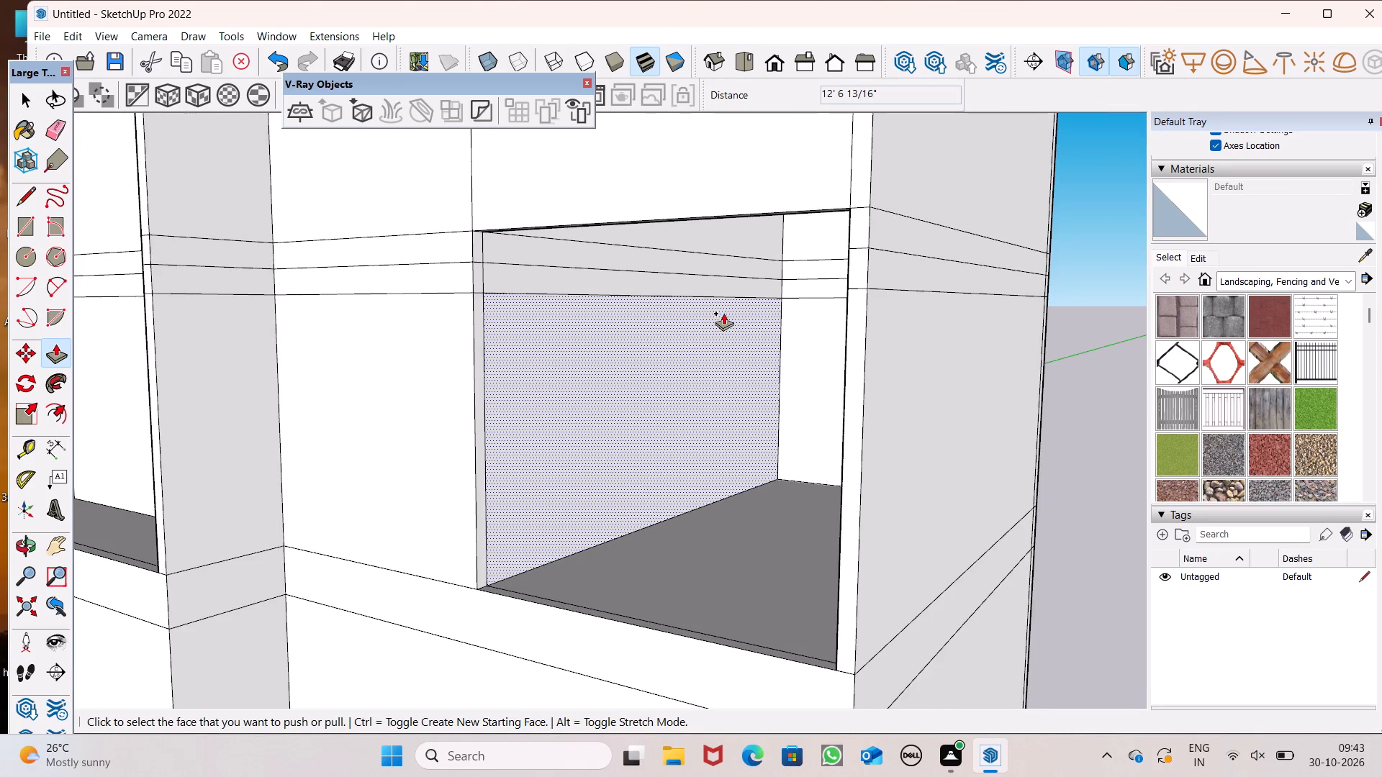
{"action": "scroll", "coordinate": [723, 313], "scroll_direction": "down", "scroll_amount": 4}
{"action": "middle_click_drag", "start_coordinate": [754, 339], "coordinate": [916, 356]}
{"action": "scroll", "coordinate": [948, 381], "scroll_direction": "down", "scroll_amount": 2}
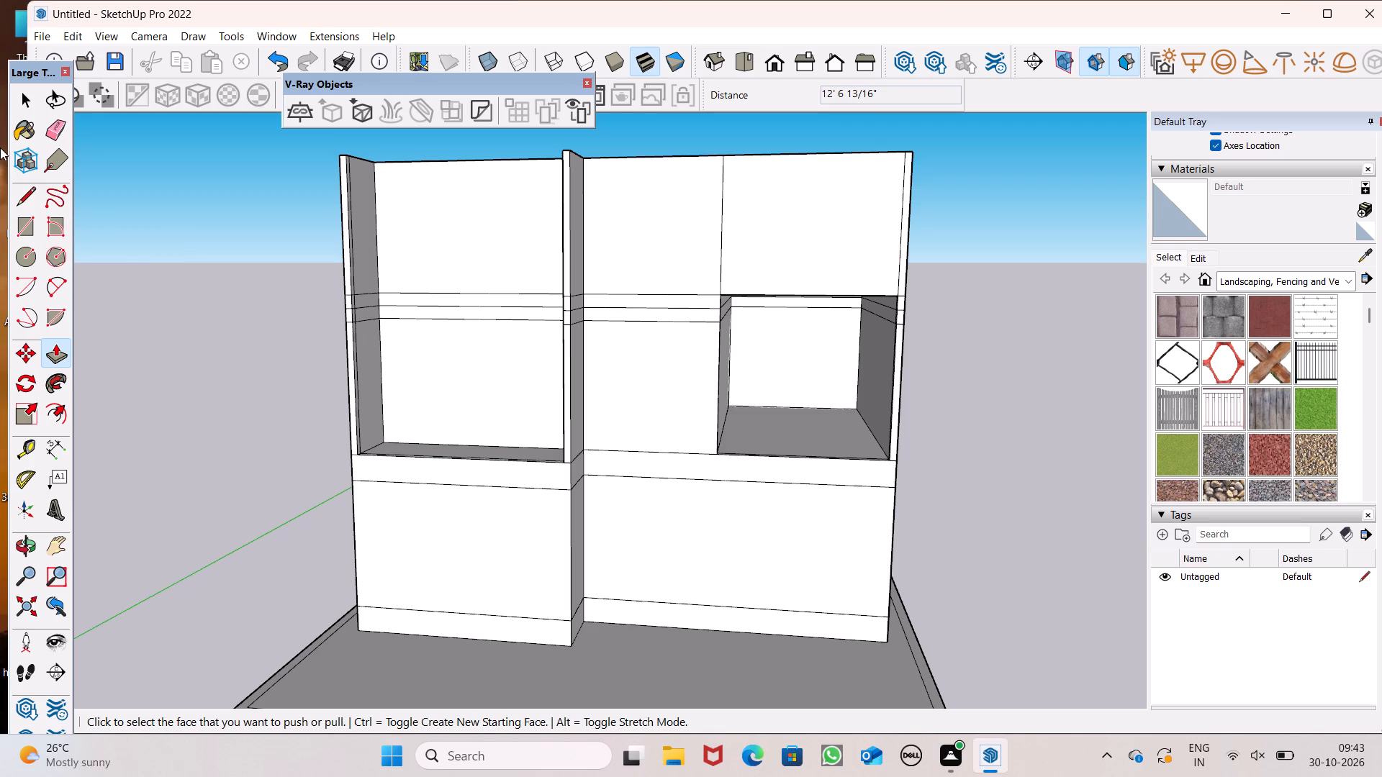
{"action": "middle_click_drag", "start_coordinate": [813, 369], "coordinate": [697, 283]}
Draw a vertical line about 2' long across the two bands on the side wall inside the open middle-storey bay.
{"action": "left_click", "coordinate": [34, 196]}
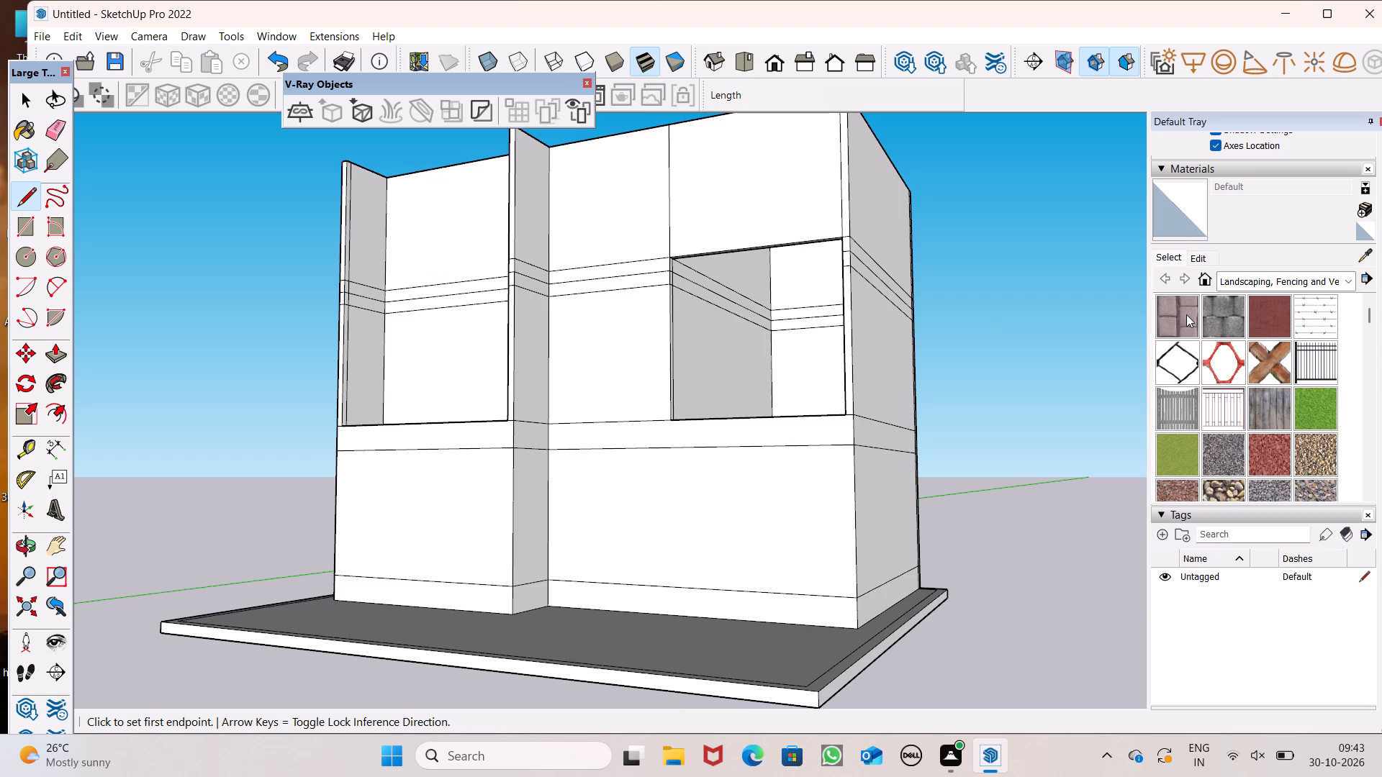
{"action": "middle_click_drag", "start_coordinate": [741, 342], "coordinate": [602, 376]}
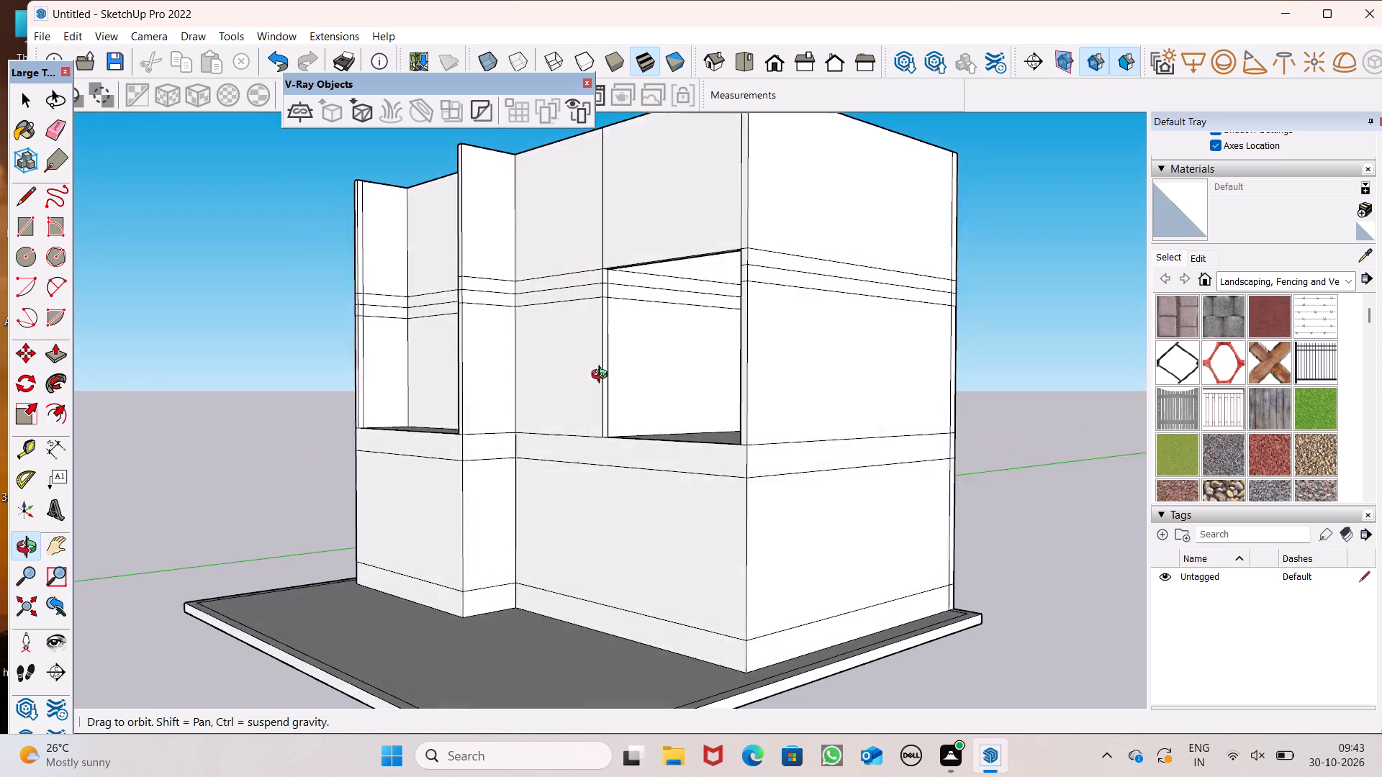
{"action": "middle_click_drag", "start_coordinate": [602, 376], "coordinate": [546, 282]}
{"action": "scroll", "coordinate": [613, 240], "scroll_direction": "up", "scroll_amount": 7}
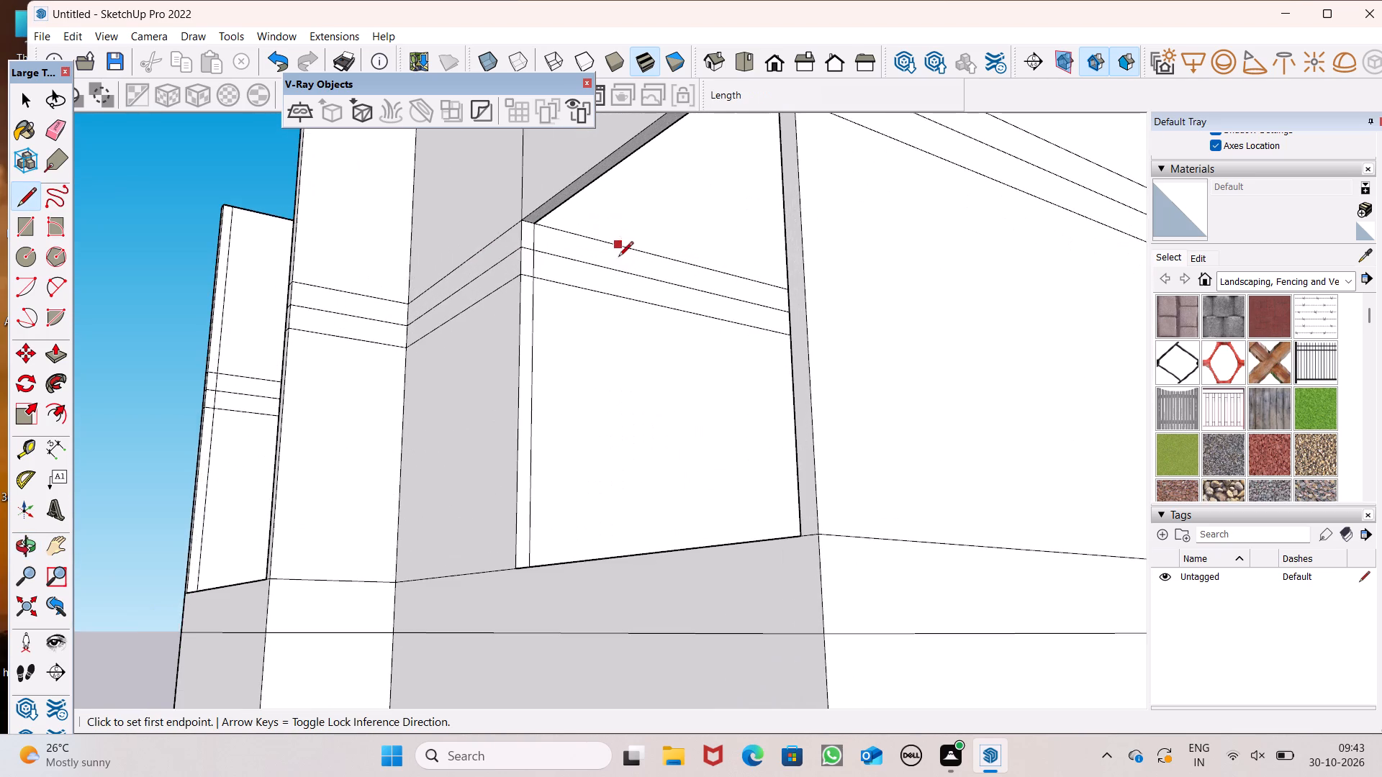
{"action": "scroll", "coordinate": [621, 263], "scroll_direction": "up", "scroll_amount": 8}
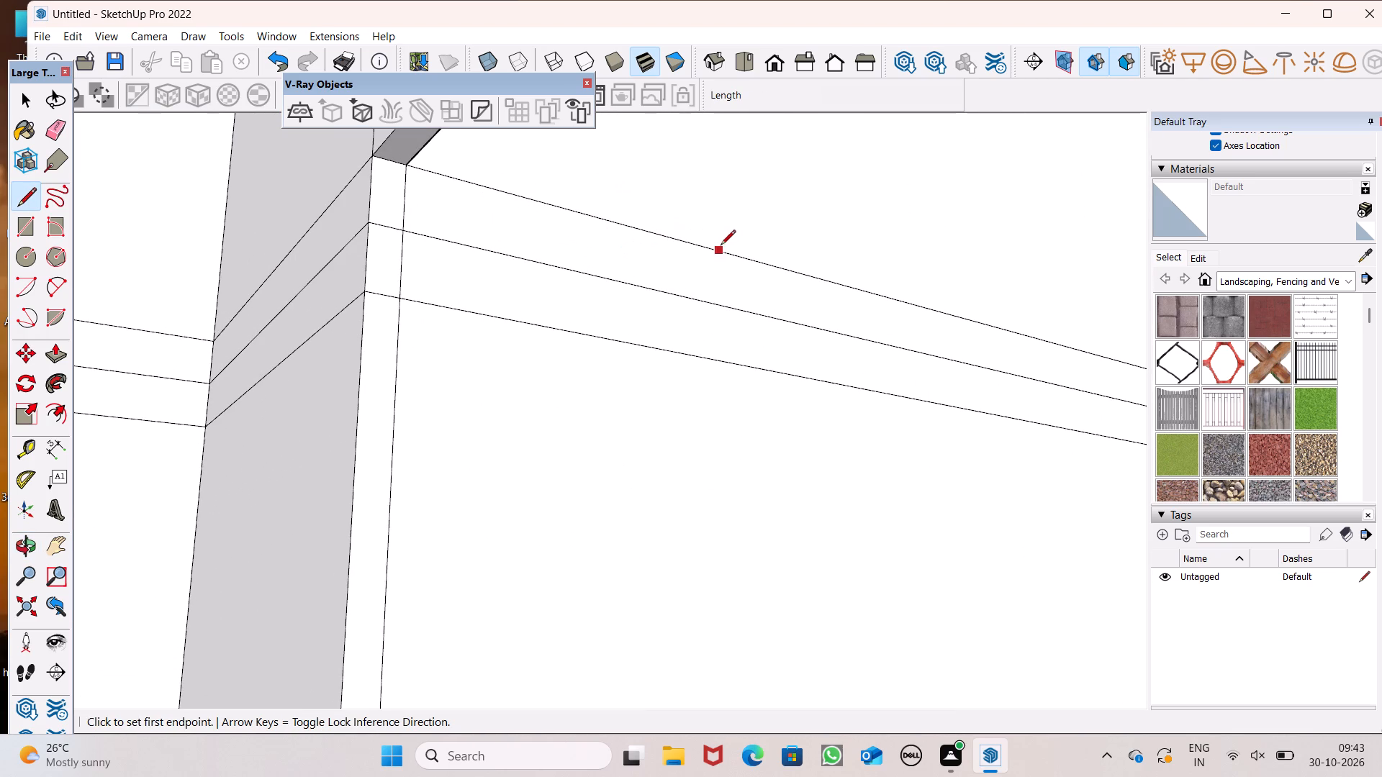
{"action": "left_click", "coordinate": [747, 261]}
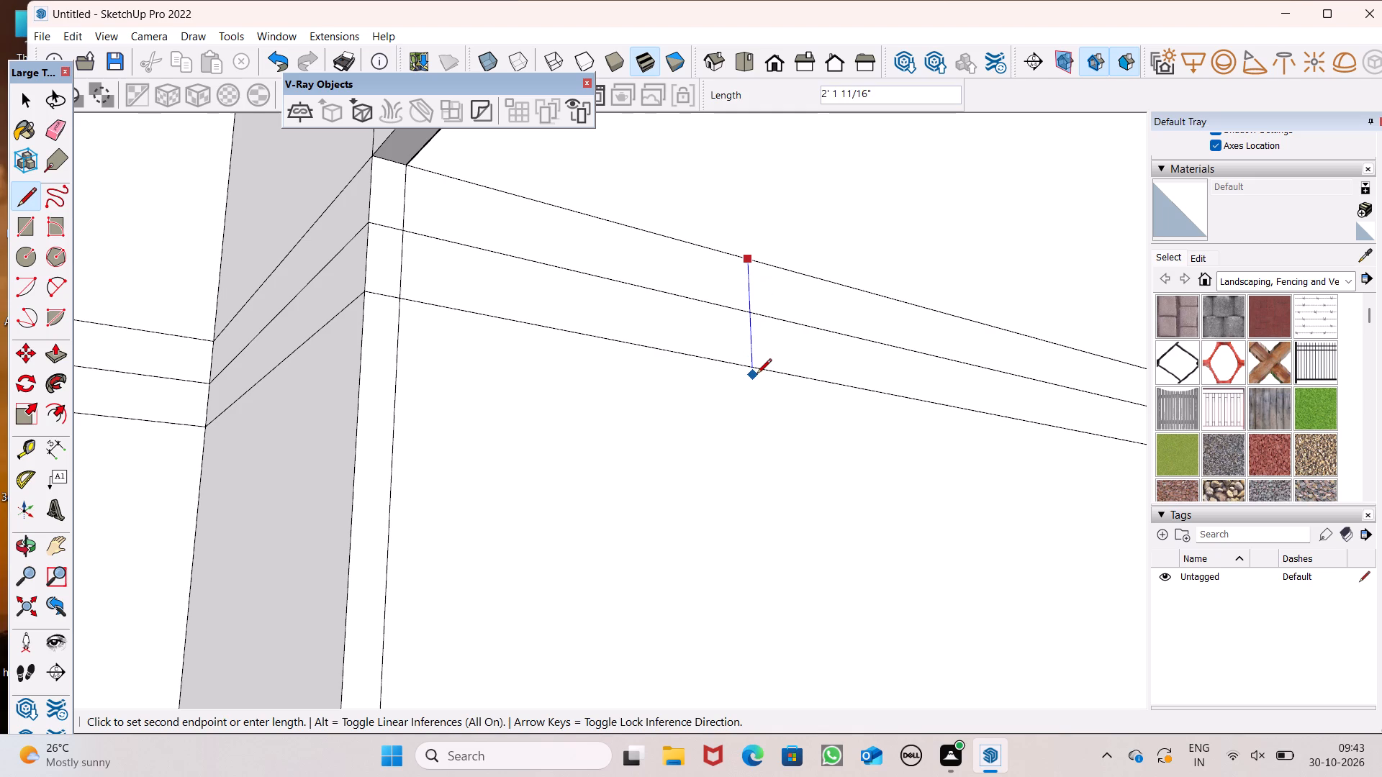
{"action": "left_click", "coordinate": [757, 371]}
Examine the front façade, the band lines and the open bays from below, the front and above.
{"action": "scroll", "coordinate": [755, 337], "scroll_direction": "down", "scroll_amount": 13}
{"action": "middle_click_drag", "start_coordinate": [766, 335], "coordinate": [803, 388]}
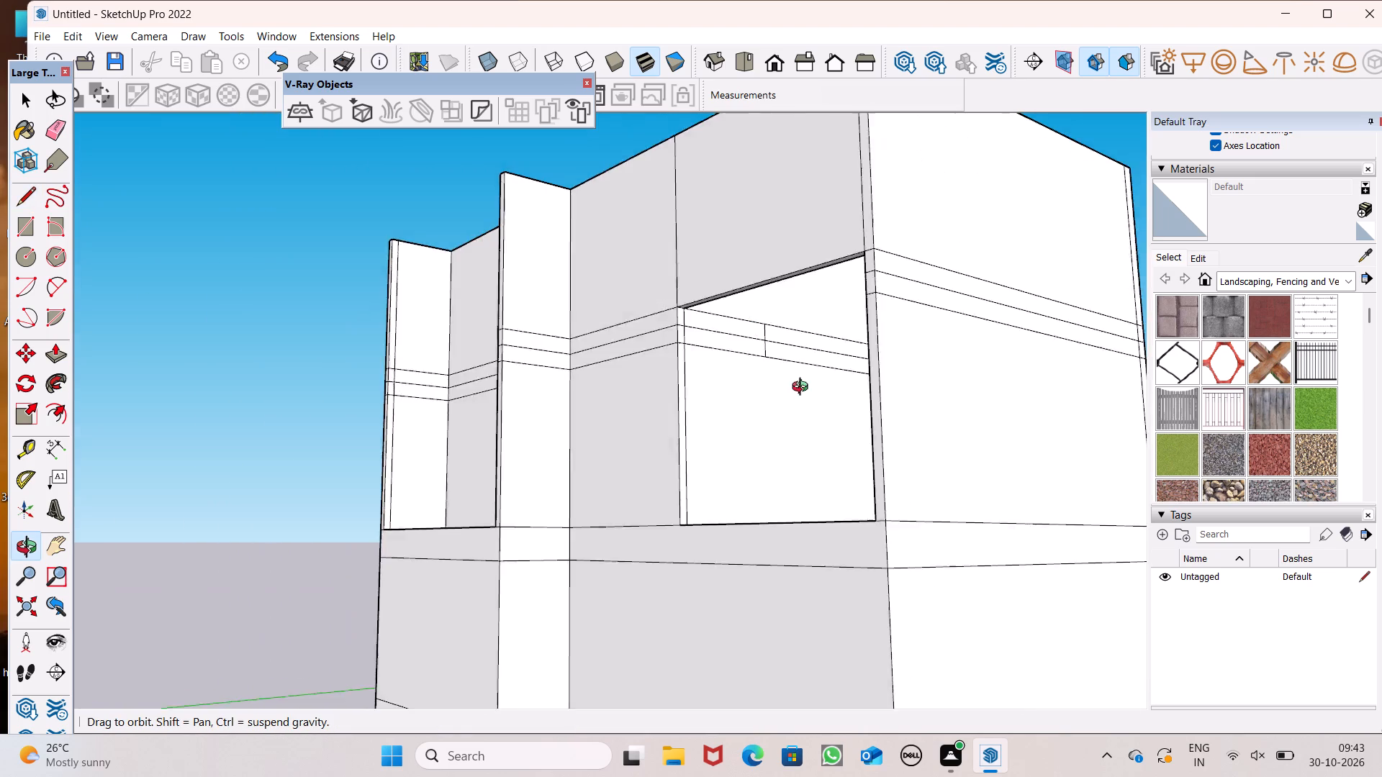
{"action": "middle_click_drag", "start_coordinate": [803, 388], "coordinate": [939, 432]}
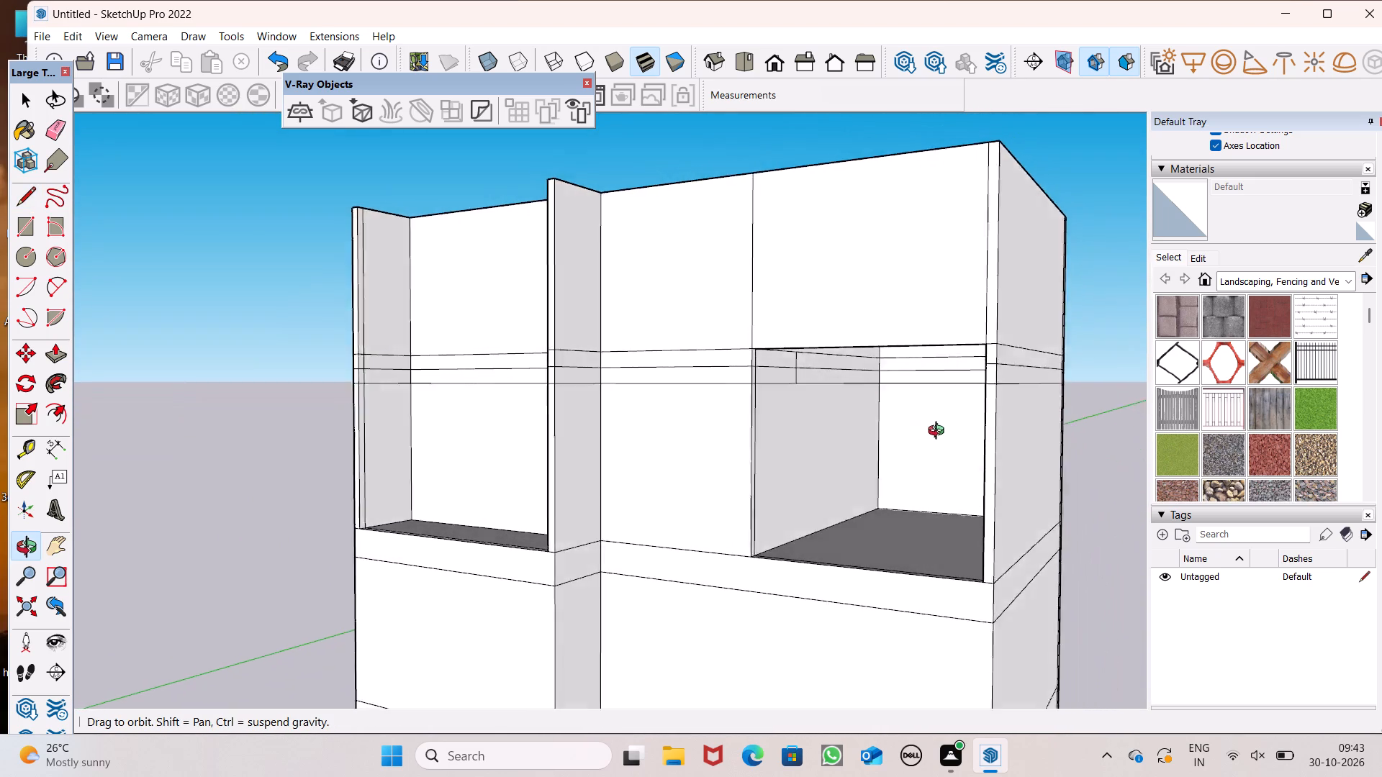
{"action": "middle_click_drag", "start_coordinate": [939, 432], "coordinate": [1037, 451]}
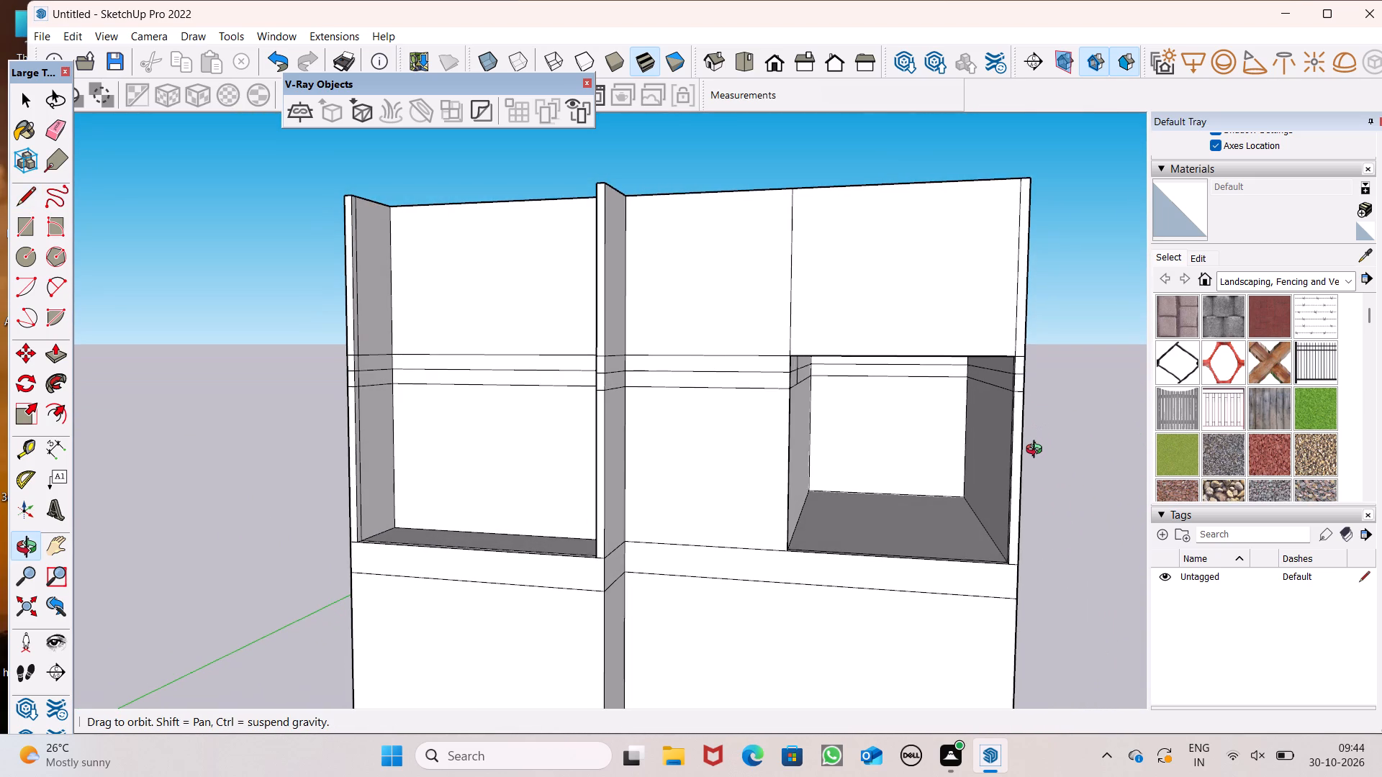
{"action": "middle_click_drag", "start_coordinate": [1037, 451], "coordinate": [1036, 451]}
{"action": "middle_click", "coordinate": [1036, 451]}
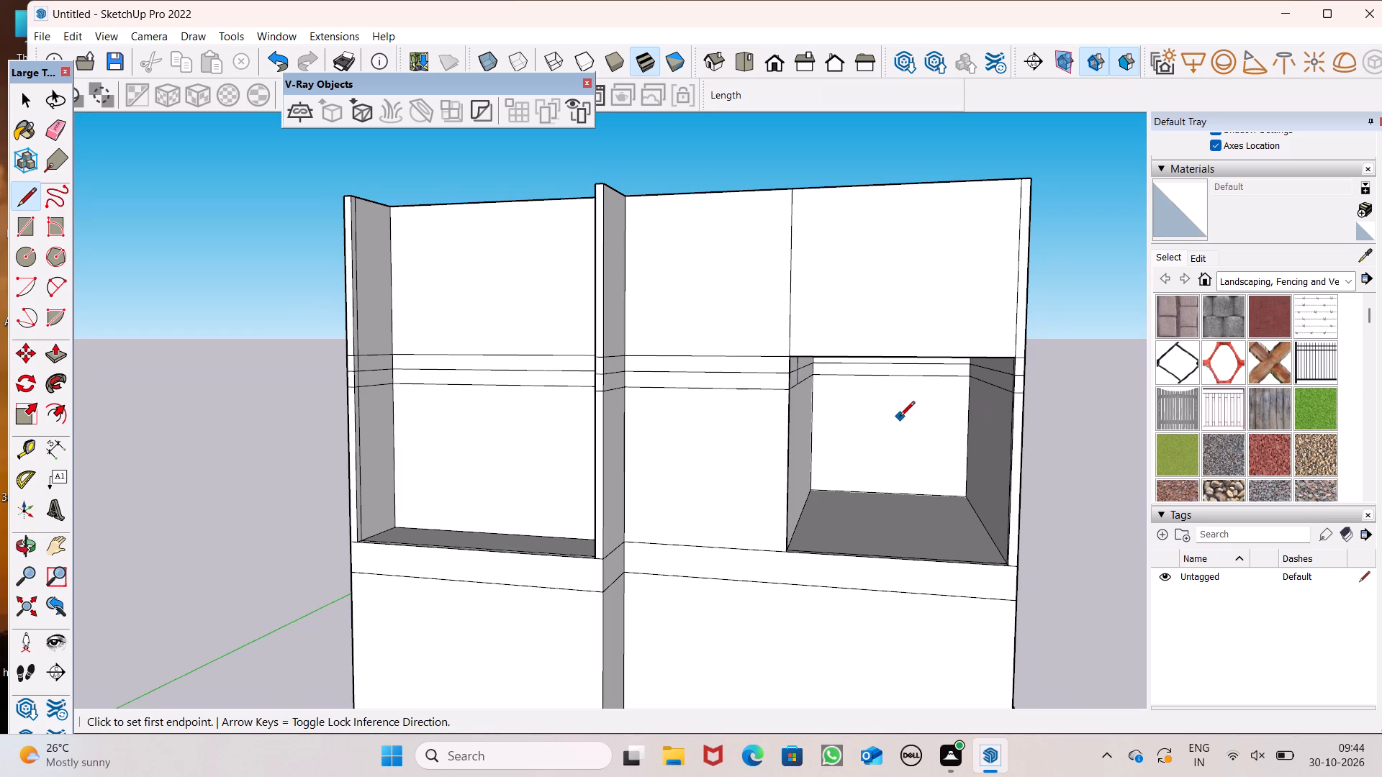
{"action": "scroll", "coordinate": [845, 350], "scroll_direction": "down", "scroll_amount": 2}
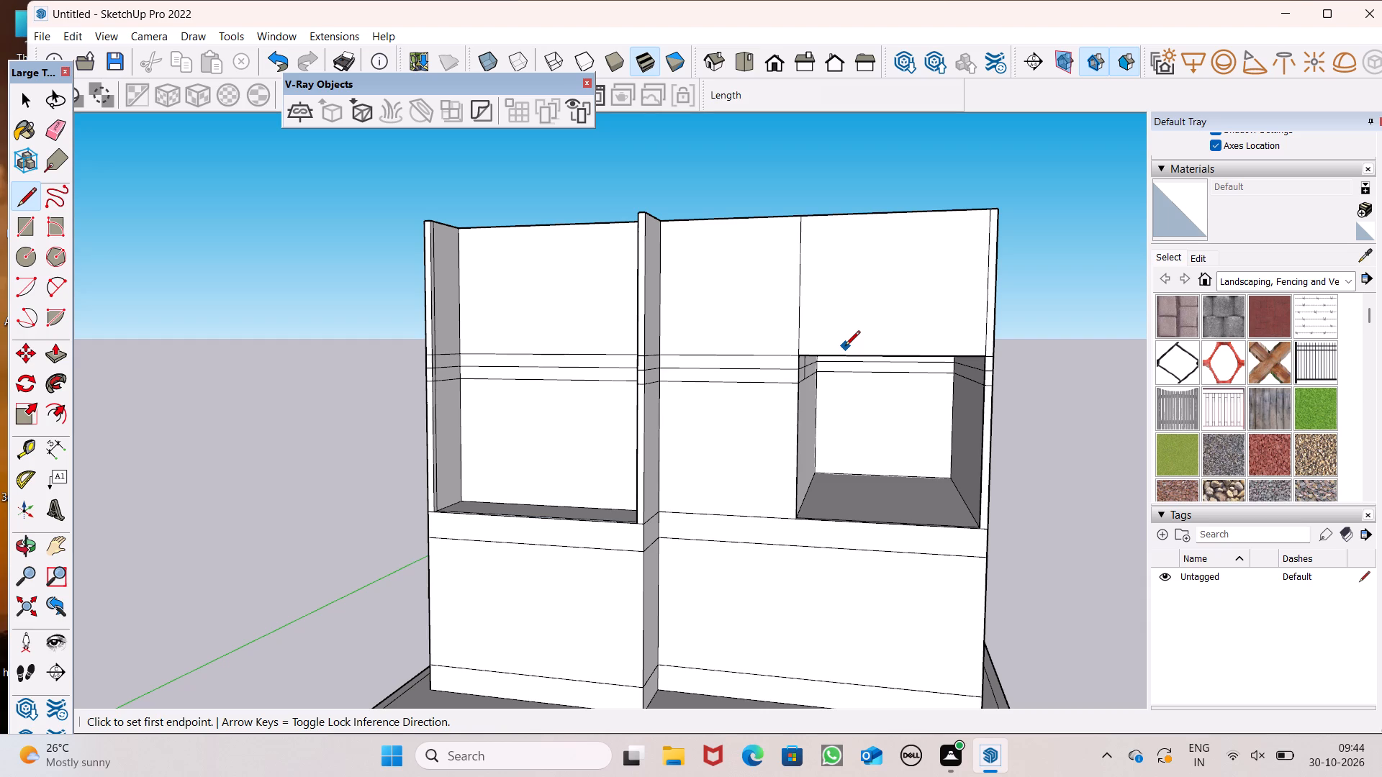
{"action": "scroll", "coordinate": [755, 373], "scroll_direction": "down", "scroll_amount": 1}
{"action": "middle_click_drag", "start_coordinate": [908, 367], "coordinate": [859, 368]}
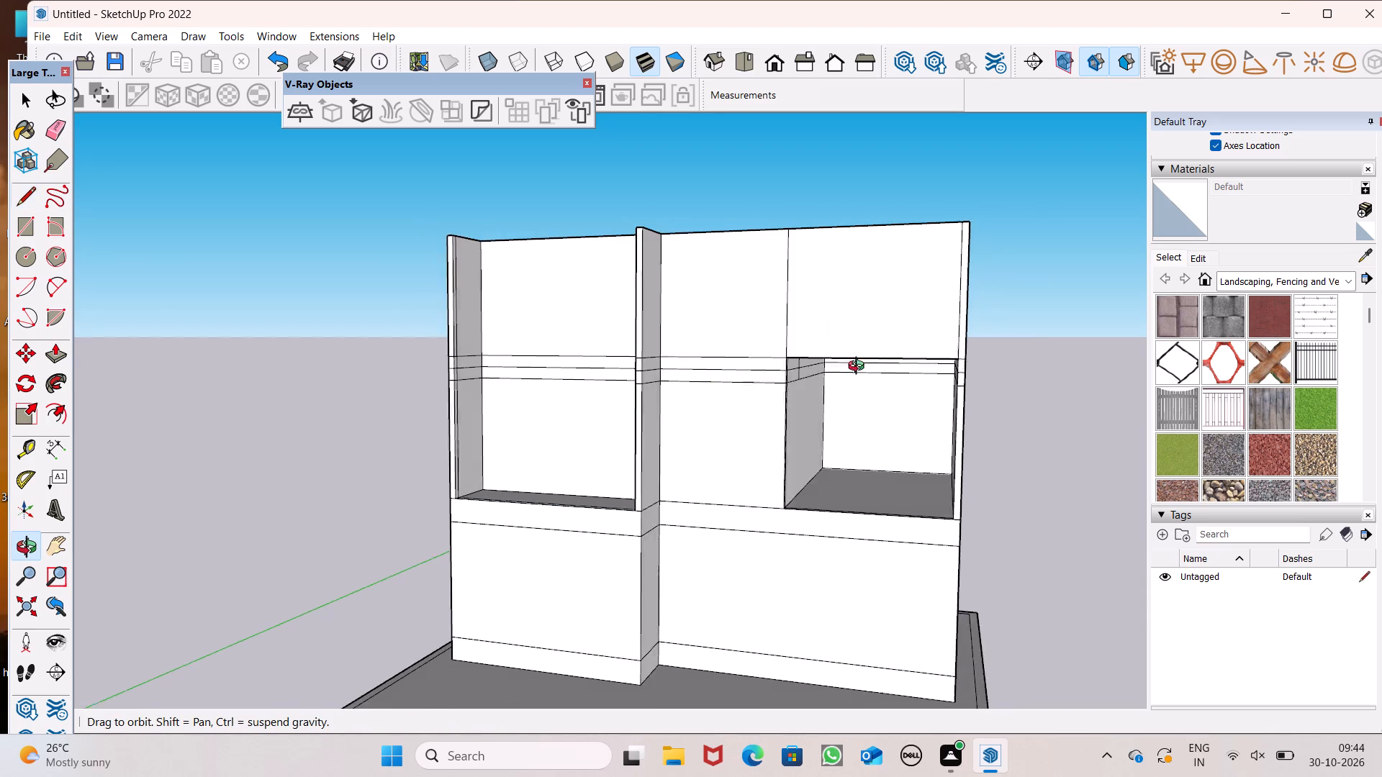
{"action": "middle_click_drag", "start_coordinate": [859, 368], "coordinate": [877, 346]}
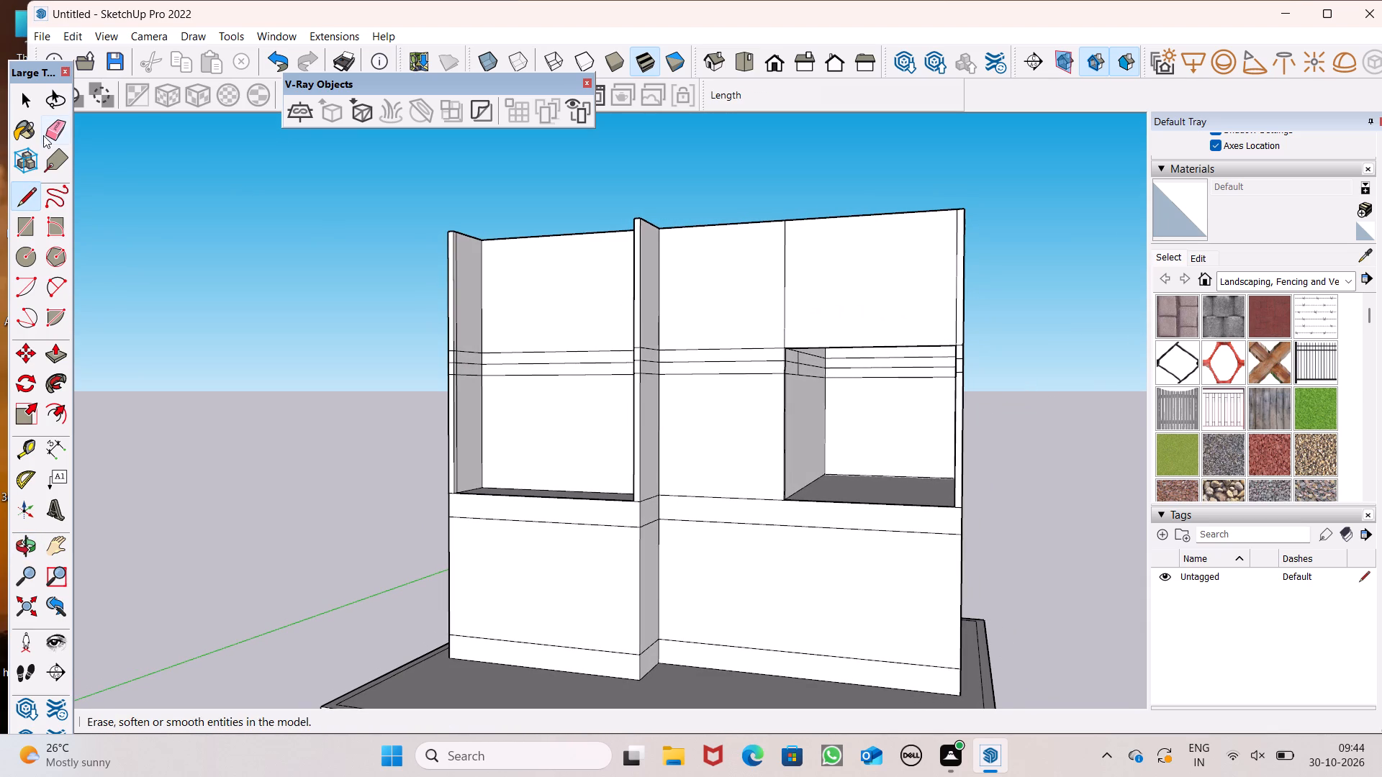
{"action": "left_click", "coordinate": [43, 135]}
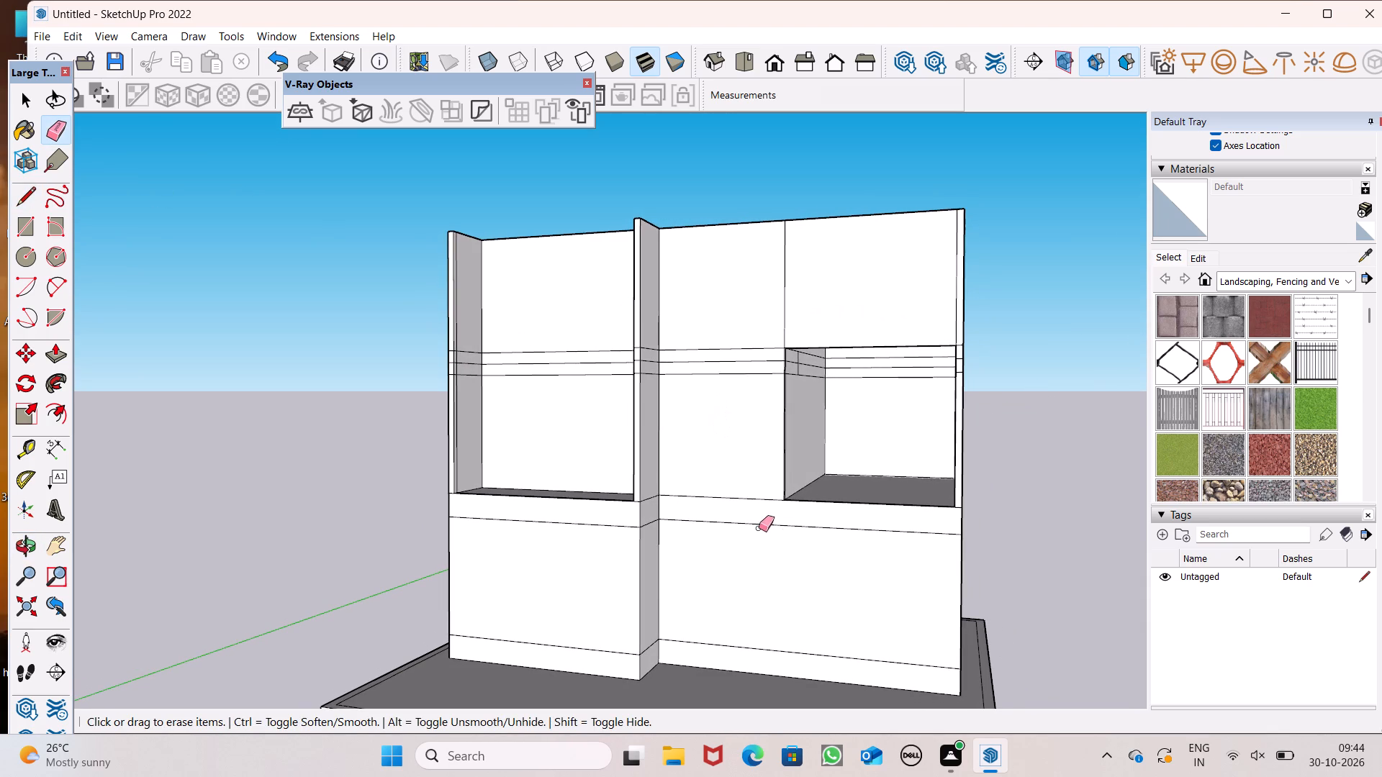
{"action": "scroll", "coordinate": [712, 389], "scroll_direction": "up", "scroll_amount": 1}
{"action": "scroll", "coordinate": [674, 327], "scroll_direction": "down", "scroll_amount": 2}
{"action": "middle_click_drag", "start_coordinate": [780, 360], "coordinate": [761, 389]}
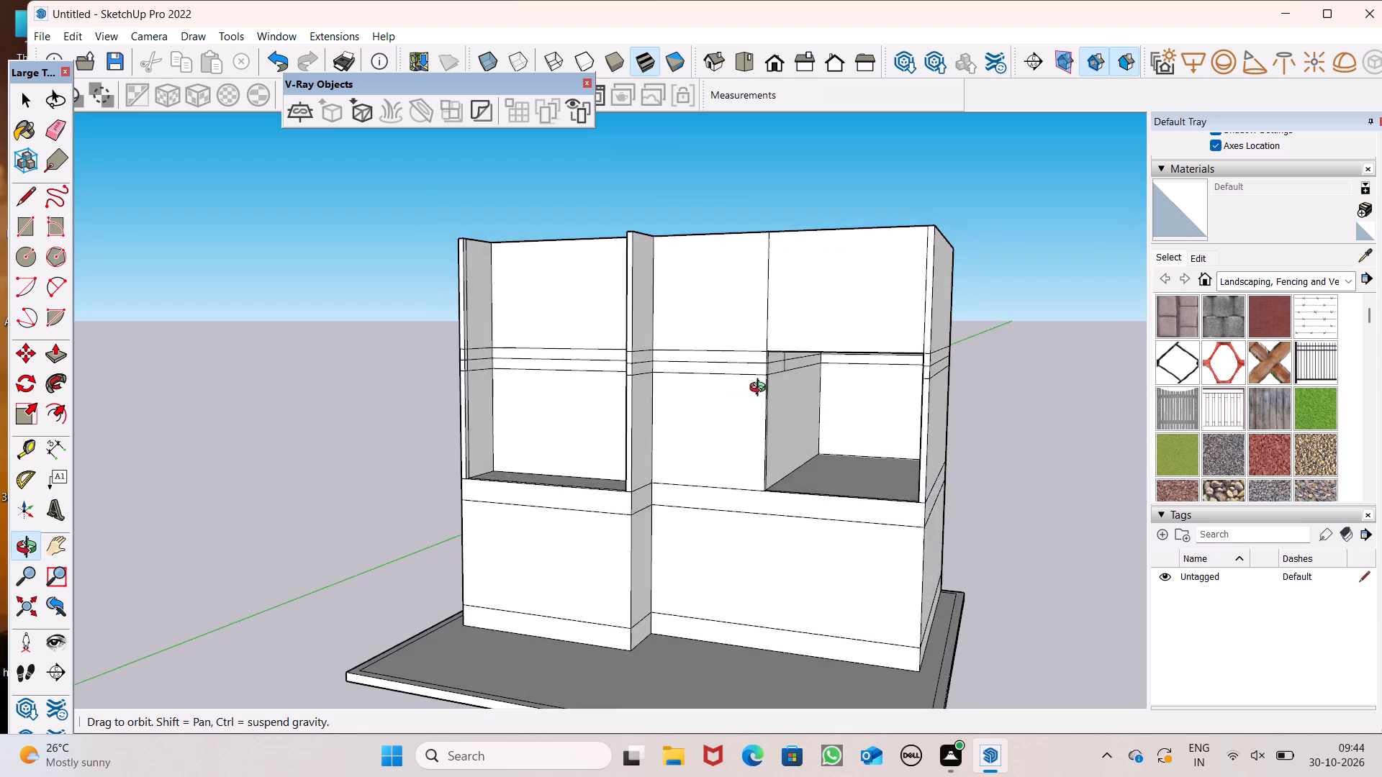
{"action": "middle_click_drag", "start_coordinate": [761, 389], "coordinate": [760, 420]}
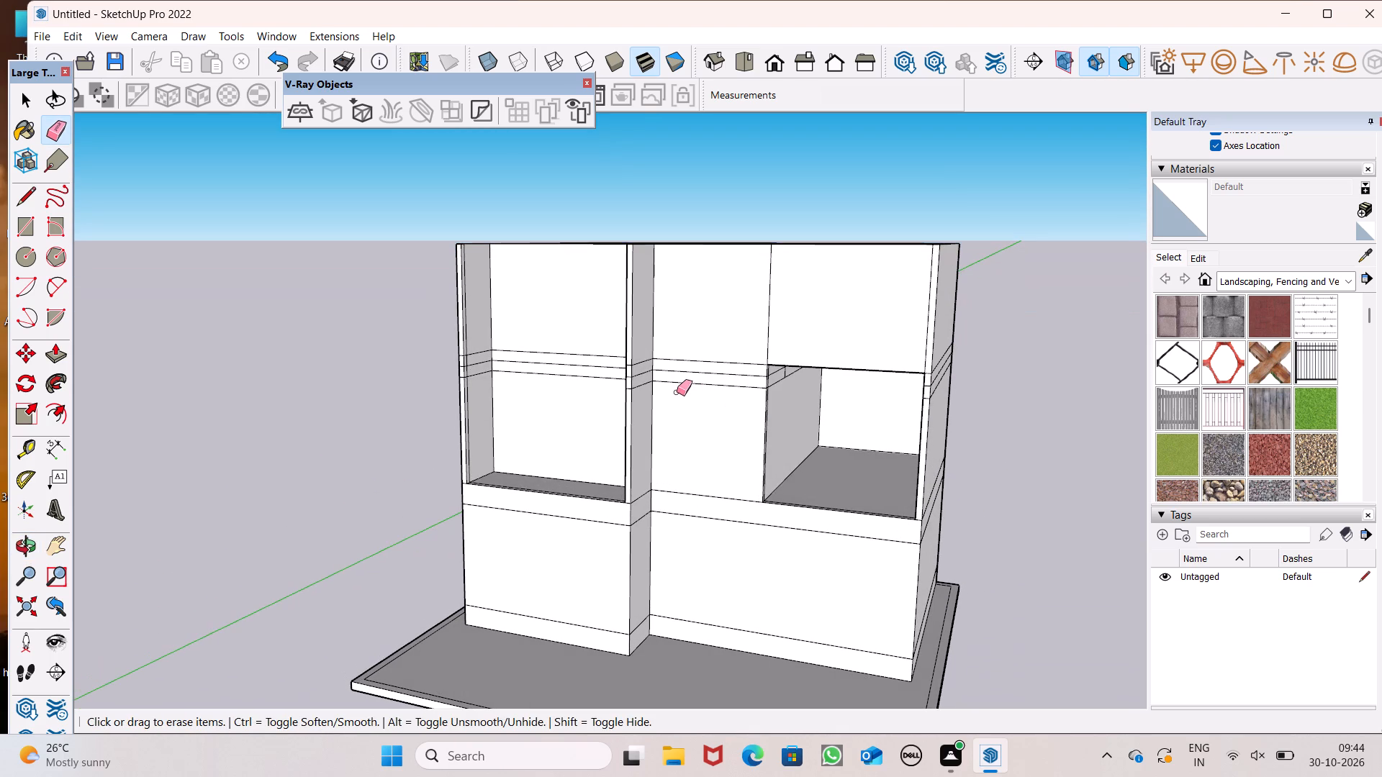
{"action": "left_click", "coordinate": [53, 352]}
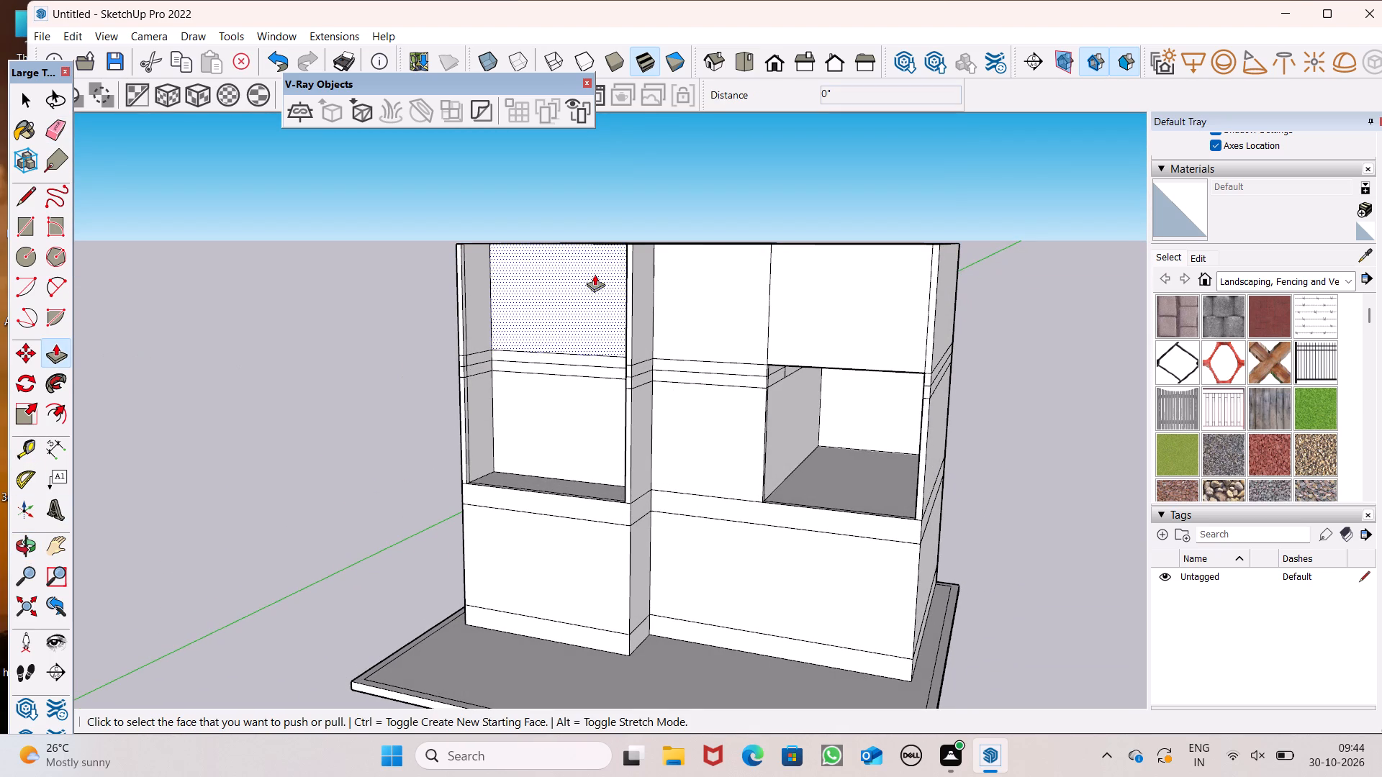
{"action": "scroll", "coordinate": [658, 335], "scroll_direction": "down", "scroll_amount": 1}
{"action": "middle_click_drag", "start_coordinate": [687, 335], "coordinate": [744, 268]}
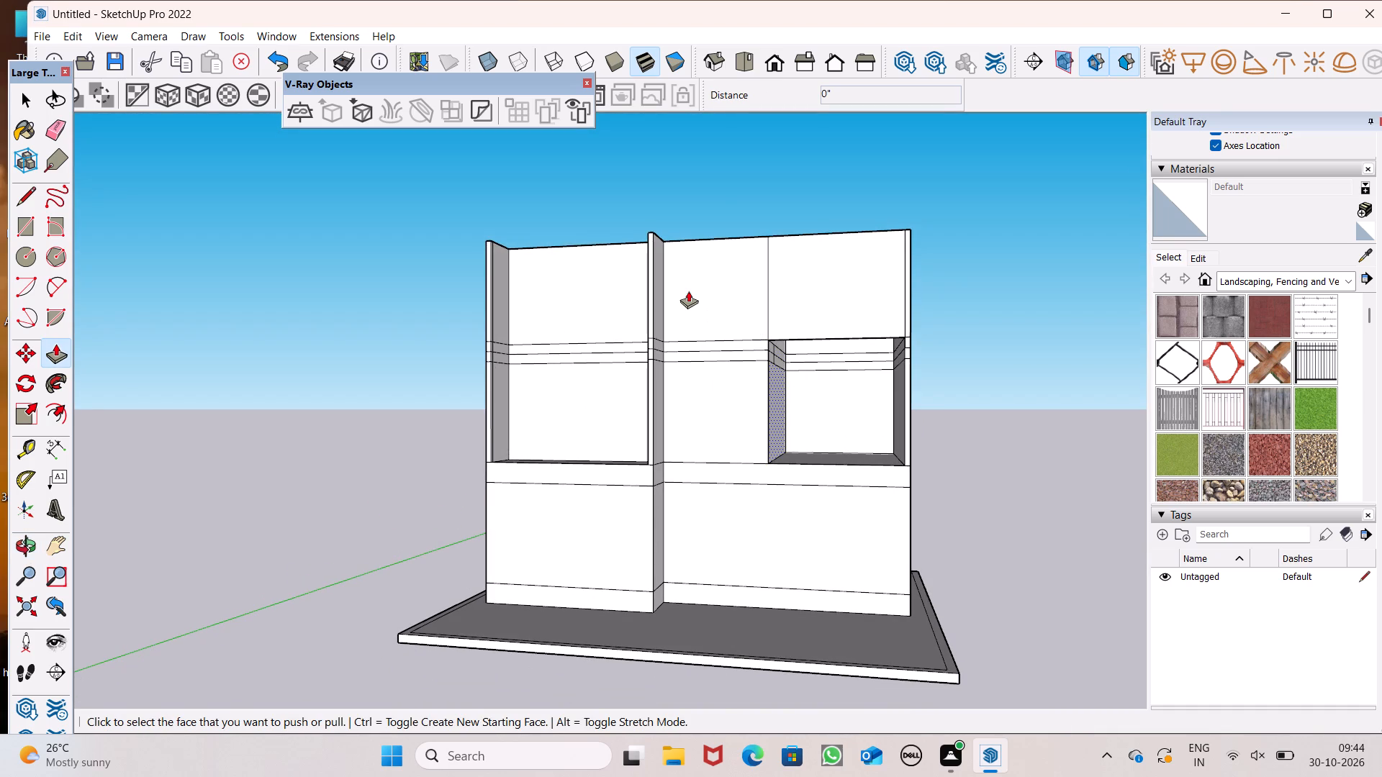
{"action": "scroll", "coordinate": [762, 319], "scroll_direction": "down", "scroll_amount": 3}
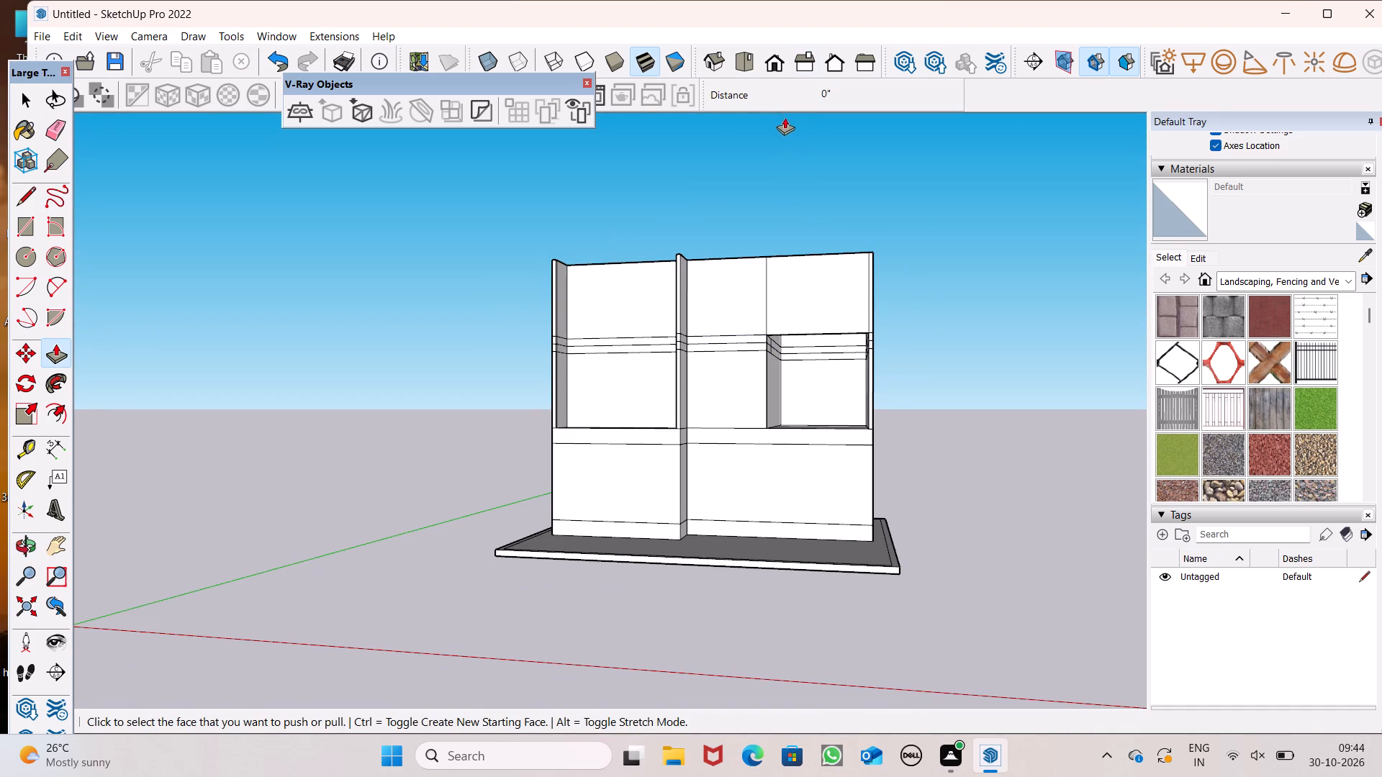
{"action": "middle_click_drag", "start_coordinate": [785, 134], "coordinate": [710, 229]}
{"action": "scroll", "coordinate": [724, 384], "scroll_direction": "up", "scroll_amount": 5}
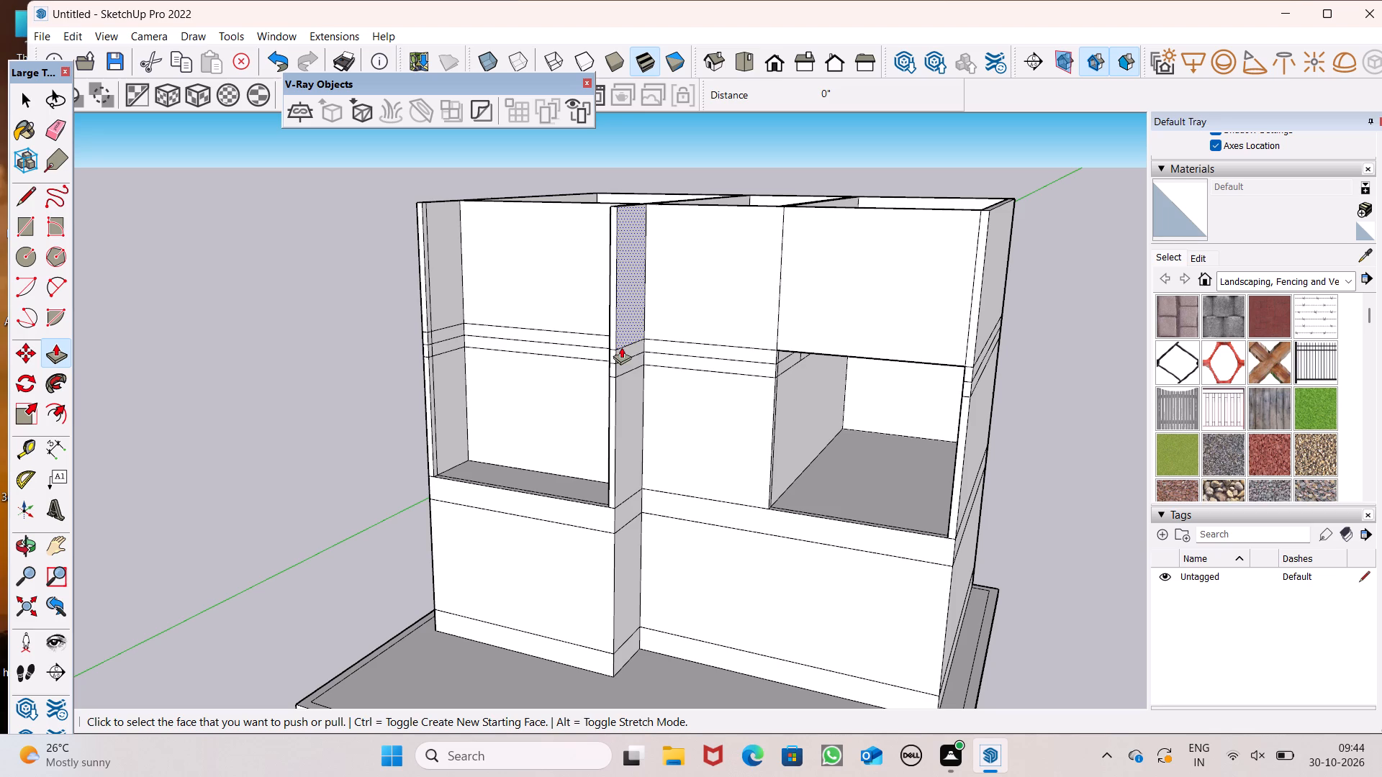
{"action": "scroll", "coordinate": [840, 329], "scroll_direction": "down", "scroll_amount": 4}
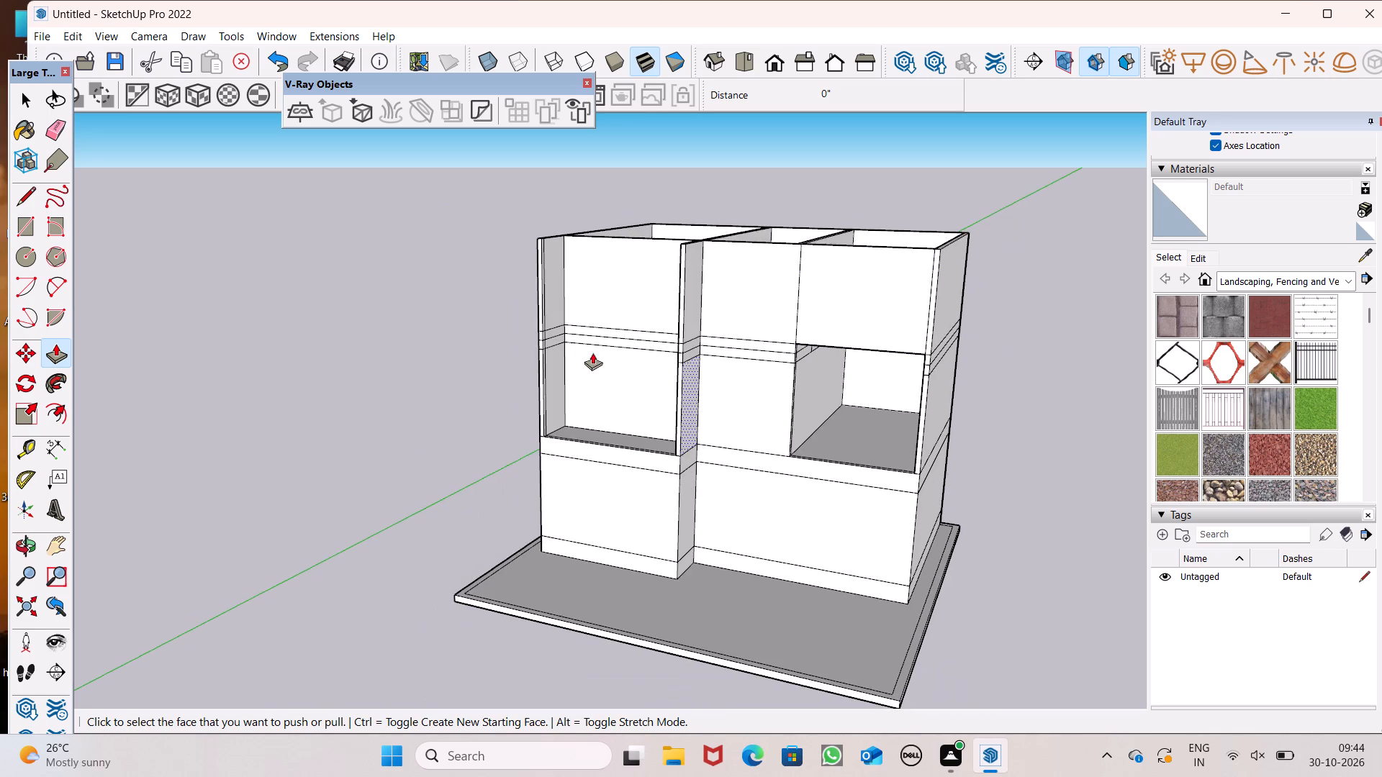
{"action": "middle_click_drag", "start_coordinate": [597, 341], "coordinate": [728, 367]}
Erase the middle band line on the recessed bay's back wall and dividing wall, plus the short vertical line between the bands.
{"action": "left_click", "coordinate": [58, 127]}
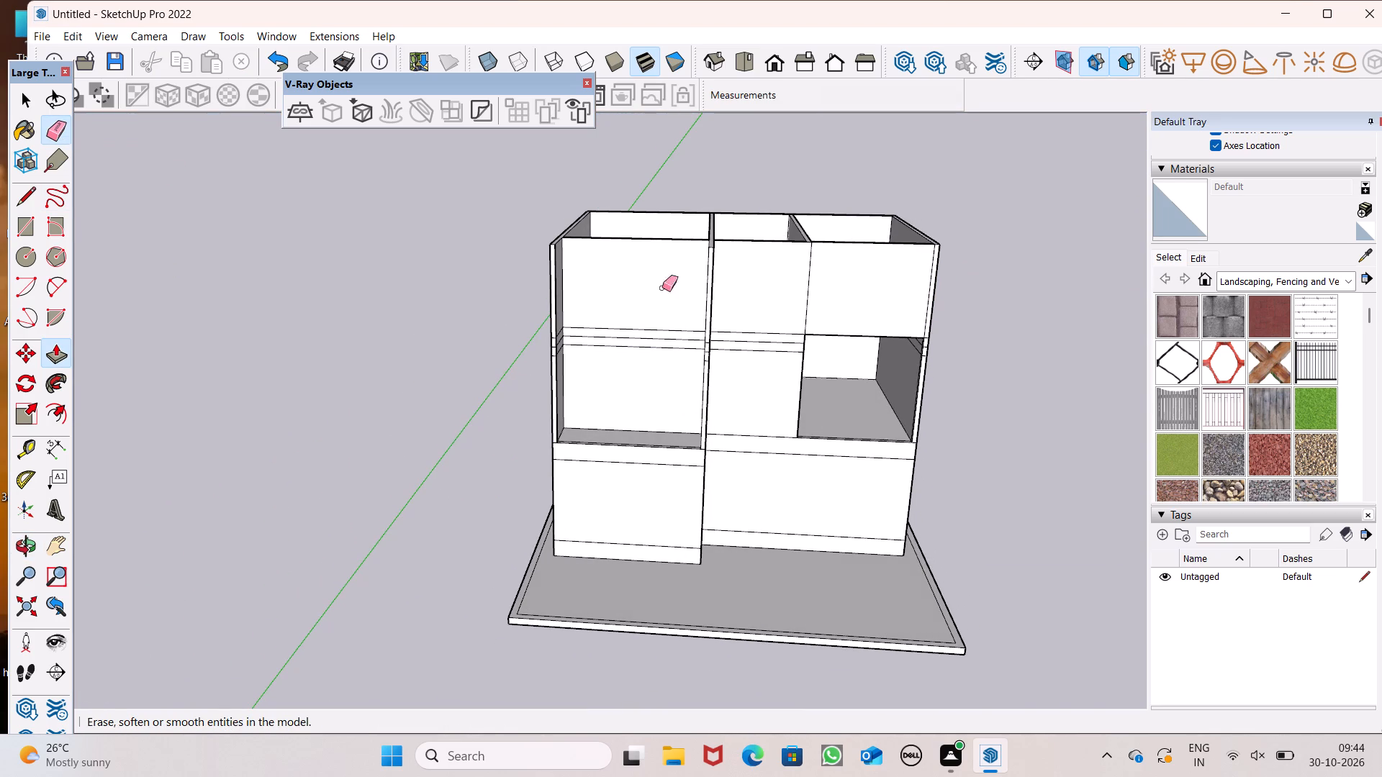
{"action": "scroll", "coordinate": [701, 325], "scroll_direction": "up", "scroll_amount": 12}
{"action": "left_click_drag", "start_coordinate": [574, 314], "coordinate": [574, 326]}
{"action": "middle_click_drag", "start_coordinate": [718, 355], "coordinate": [721, 355]}
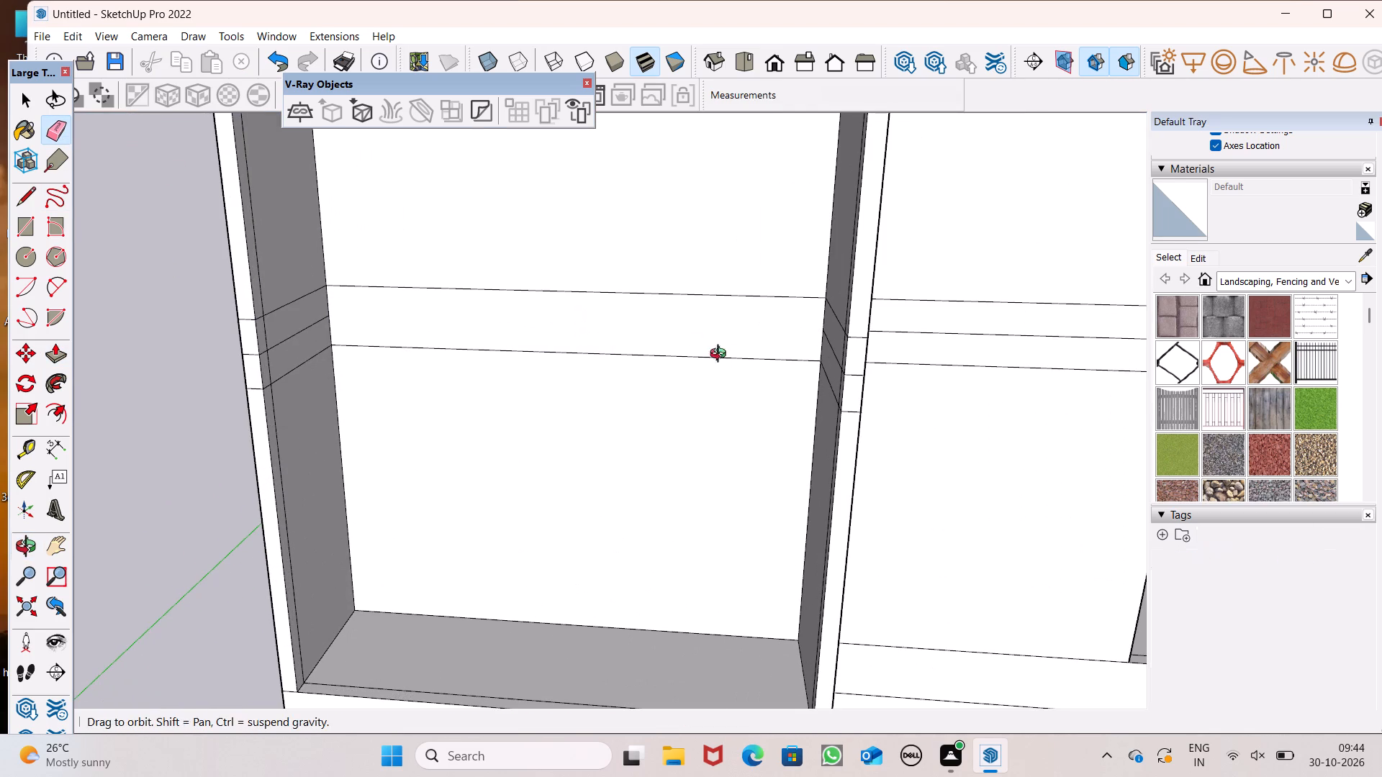
{"action": "middle_click_drag", "start_coordinate": [721, 355], "coordinate": [927, 370]}
{"action": "scroll", "coordinate": [949, 321], "scroll_direction": "up", "scroll_amount": 3}
{"action": "left_click_drag", "start_coordinate": [955, 313], "coordinate": [958, 323]}
{"action": "scroll", "coordinate": [1019, 353], "scroll_direction": "down", "scroll_amount": 1}
{"action": "scroll", "coordinate": [1030, 346], "scroll_direction": "up", "scroll_amount": 4}
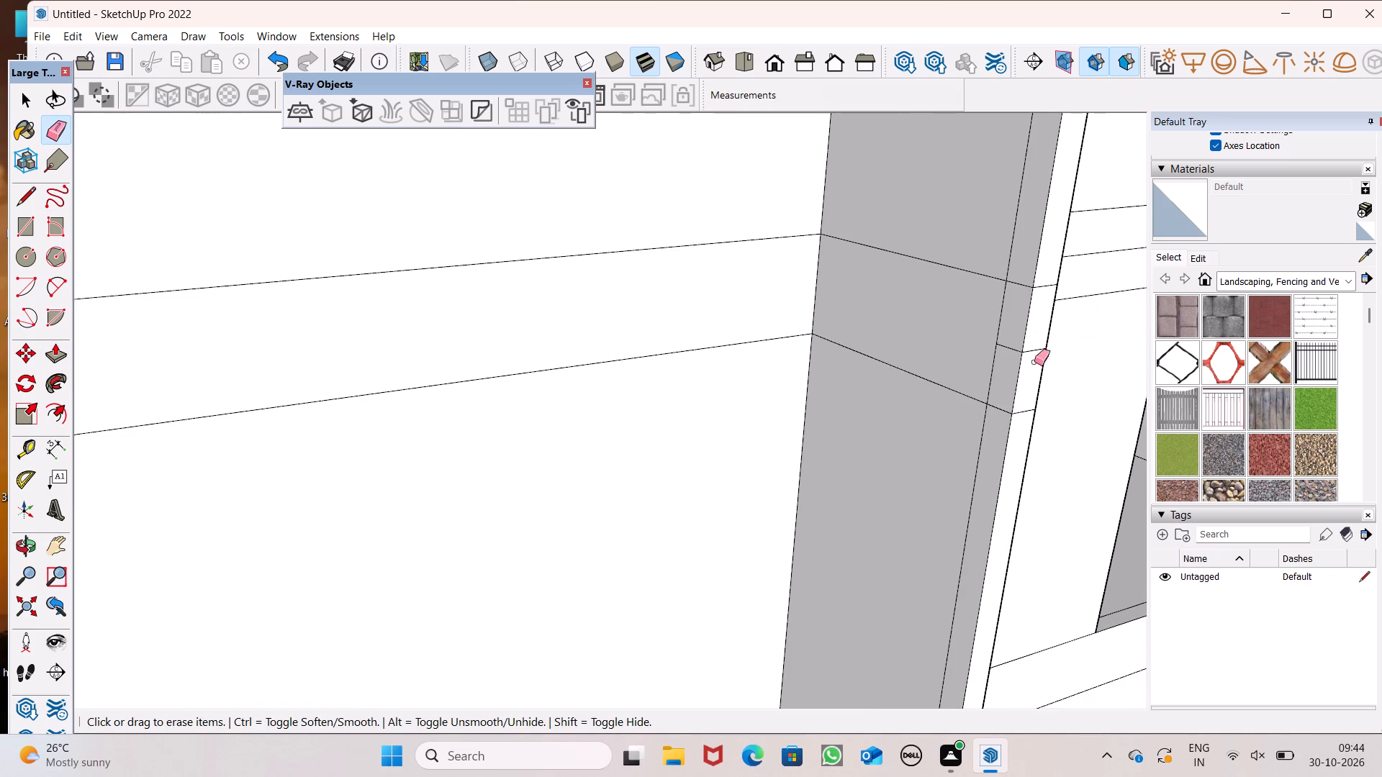
{"action": "scroll", "coordinate": [1006, 337], "scroll_direction": "up", "scroll_amount": 5}
{"action": "left_click_drag", "start_coordinate": [1010, 350], "coordinate": [1011, 358]}
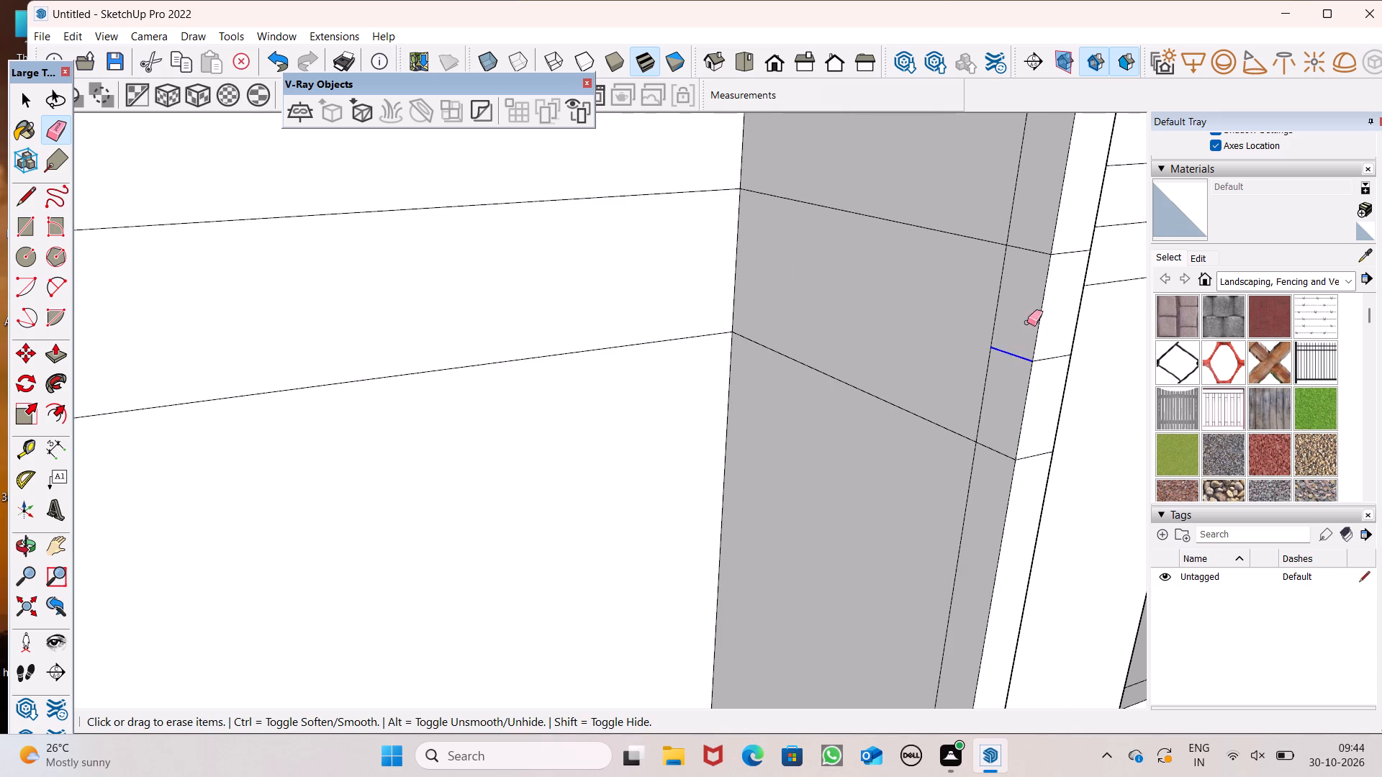
{"action": "scroll", "coordinate": [1030, 314], "scroll_direction": "down", "scroll_amount": 5}
{"action": "left_click_drag", "start_coordinate": [1039, 347], "coordinate": [1043, 337]}
{"action": "scroll", "coordinate": [1016, 306], "scroll_direction": "down", "scroll_amount": 5}
{"action": "scroll", "coordinate": [1013, 306], "scroll_direction": "up", "scroll_amount": 4}
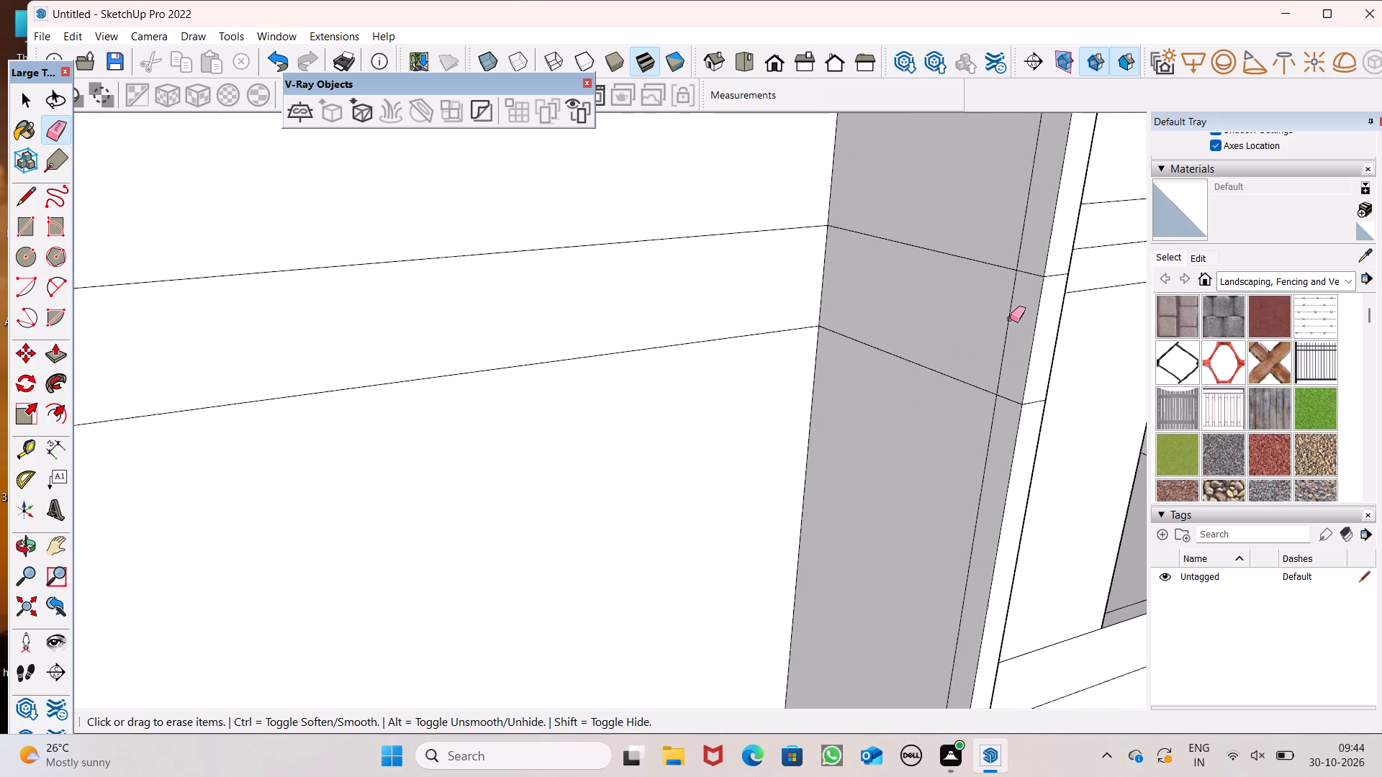
{"action": "left_click", "coordinate": [1008, 320]}
Erase the middle band line and the short vertical segment on the outer side wall inside the recessed bay.
{"action": "scroll", "coordinate": [948, 259], "scroll_direction": "down", "scroll_amount": 5}
{"action": "middle_click_drag", "start_coordinate": [939, 328], "coordinate": [482, 371]}
{"action": "scroll", "coordinate": [380, 264], "scroll_direction": "down", "scroll_amount": 5}
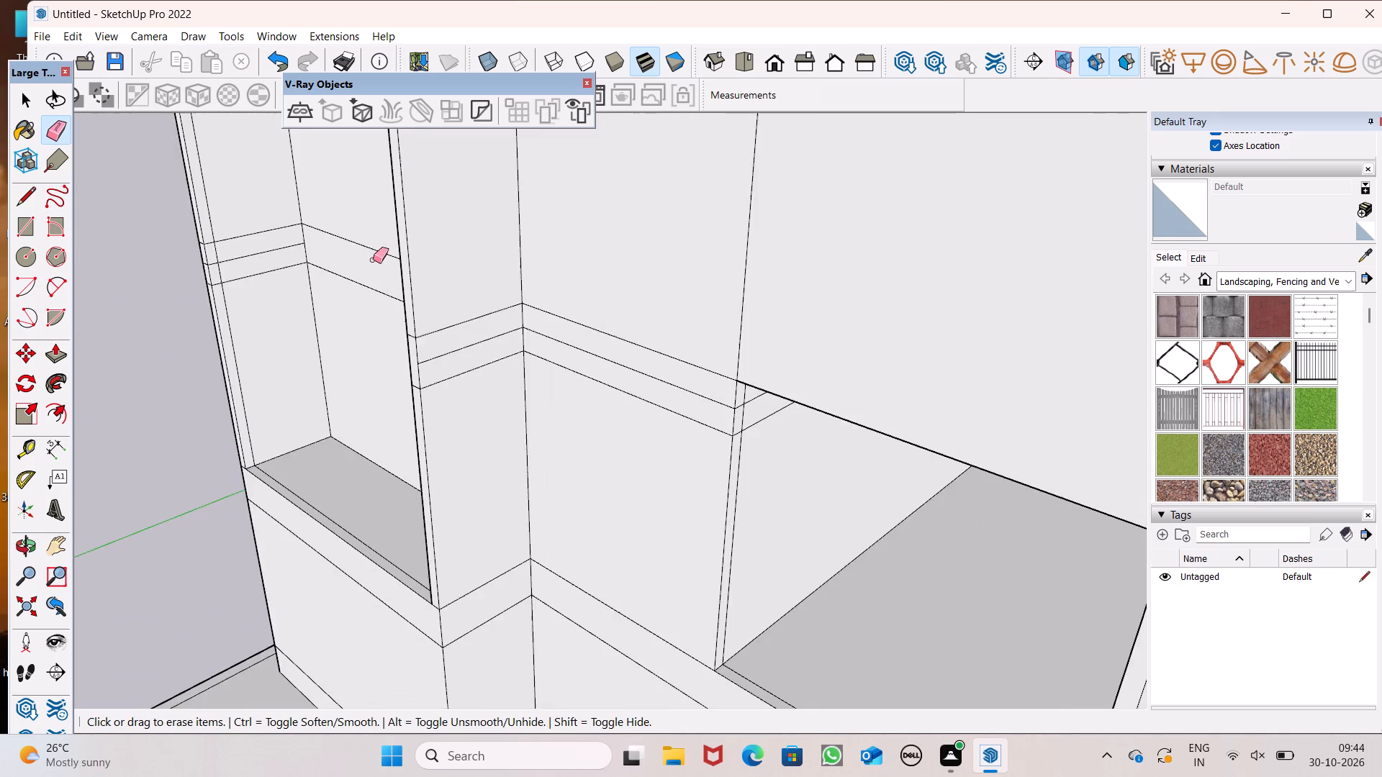
{"action": "scroll", "coordinate": [261, 247], "scroll_direction": "up", "scroll_amount": 6}
{"action": "scroll", "coordinate": [200, 271], "scroll_direction": "up", "scroll_amount": 6}
{"action": "left_click", "coordinate": [176, 275]}
{"action": "left_click_drag", "start_coordinate": [189, 255], "coordinate": [194, 277]}
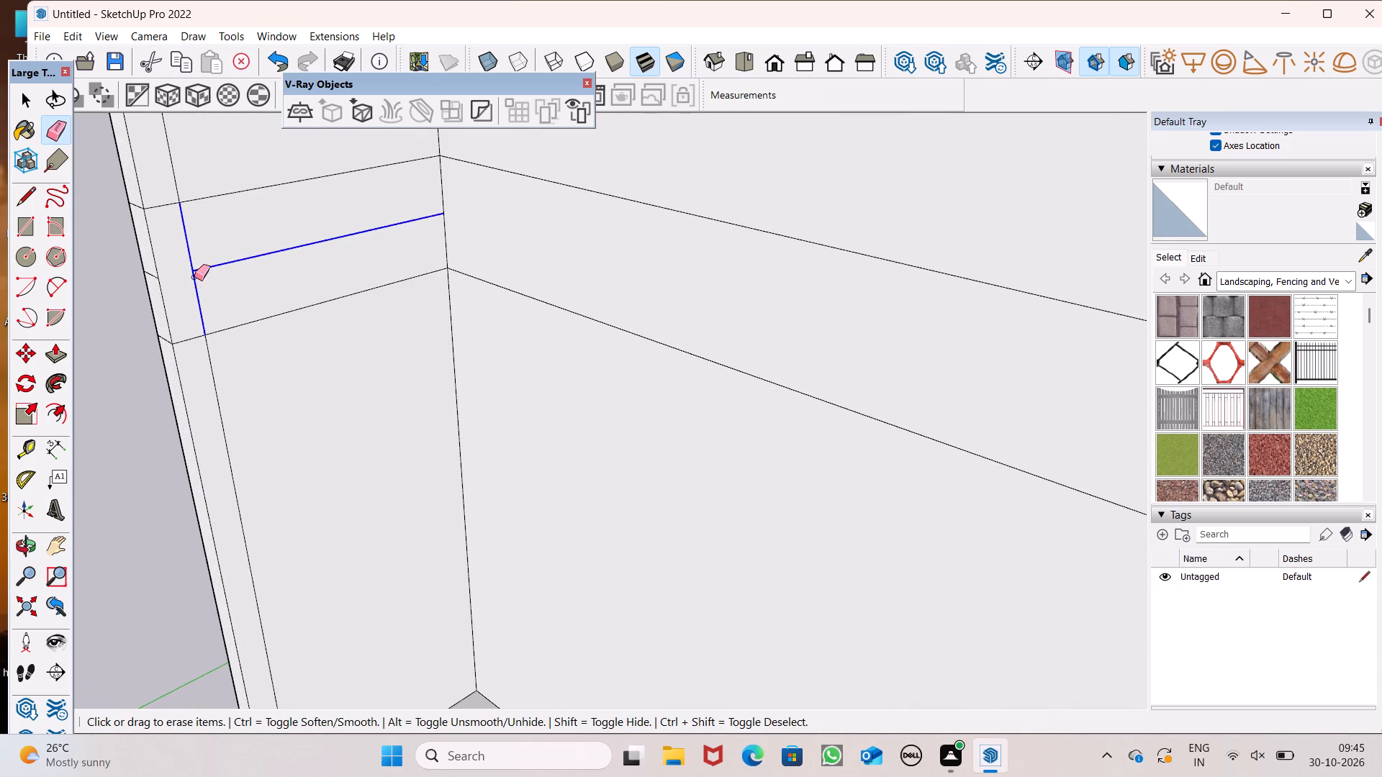
{"action": "left_click_drag", "start_coordinate": [194, 277], "coordinate": [212, 278]}
Push/Pull the recessed bay's back-wall band out about 5' 11/16" to the front ends of the side walls.
{"action": "scroll", "coordinate": [341, 221], "scroll_direction": "down", "scroll_amount": 11}
{"action": "middle_click_drag", "start_coordinate": [384, 324], "coordinate": [568, 315]}
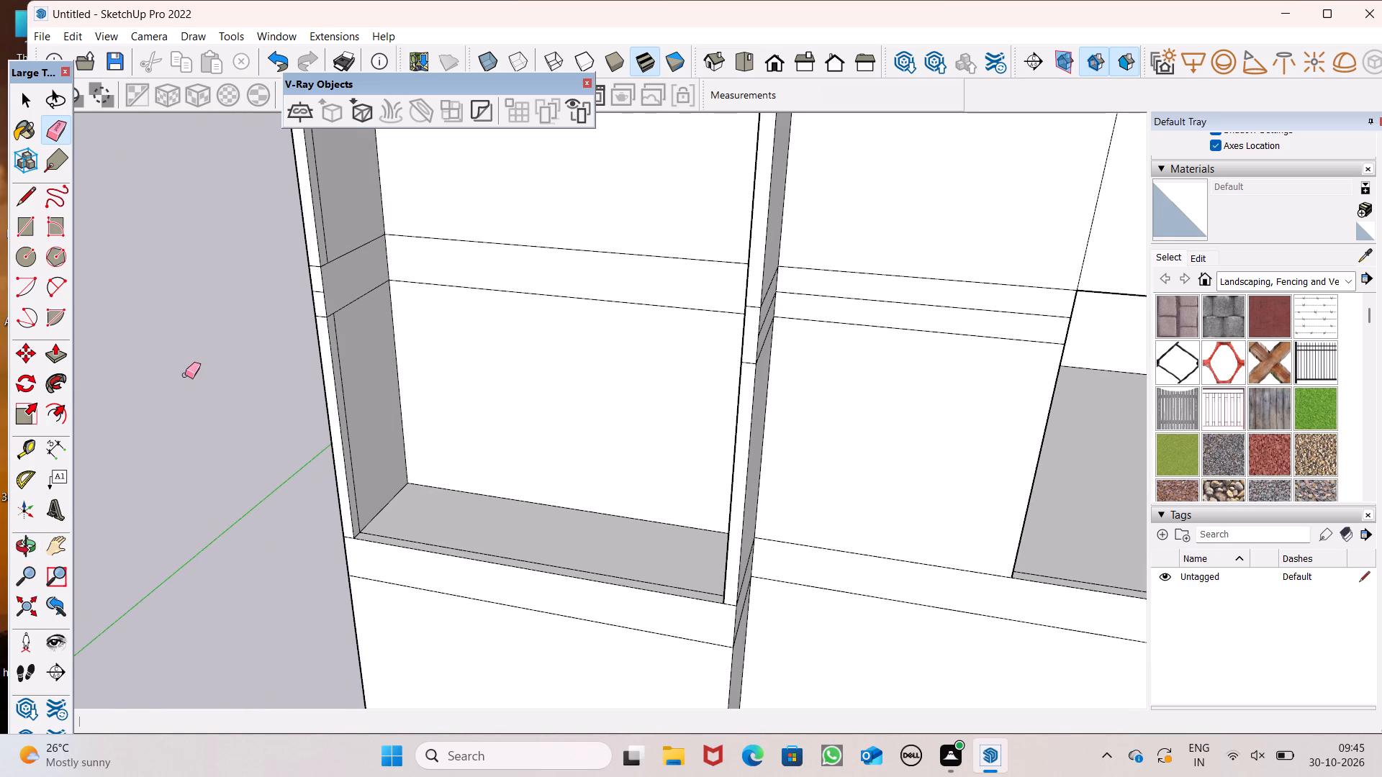
{"action": "left_click", "coordinate": [47, 343]}
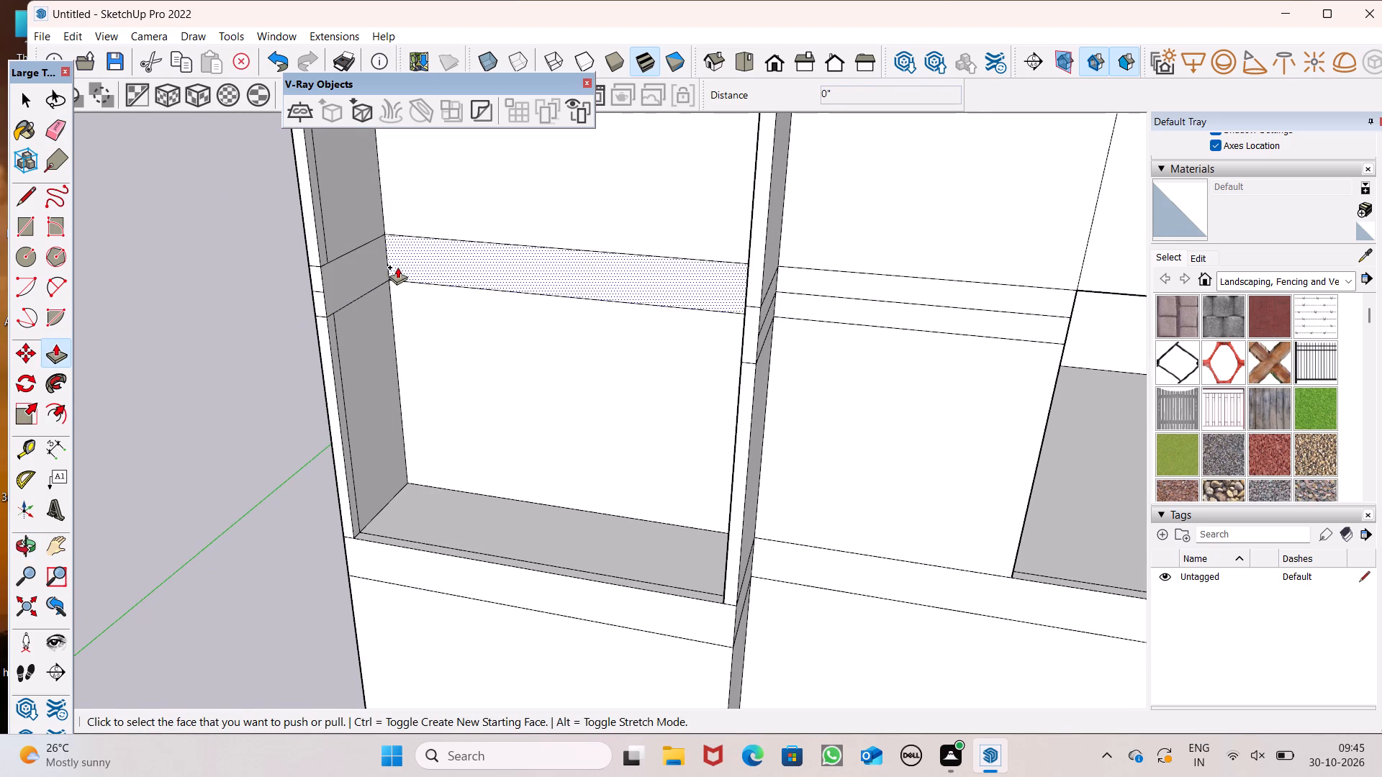
{"action": "left_click_drag", "start_coordinate": [398, 267], "coordinate": [319, 271]}
Erase the vertical lines near the front edge of the dividing wall's inner face, above and below the projecting slab.
{"action": "scroll", "coordinate": [197, 283], "scroll_direction": "down", "scroll_amount": 3}
{"action": "scroll", "coordinate": [229, 345], "scroll_direction": "down", "scroll_amount": 6}
{"action": "middle_click_drag", "start_coordinate": [460, 467], "coordinate": [520, 252]}
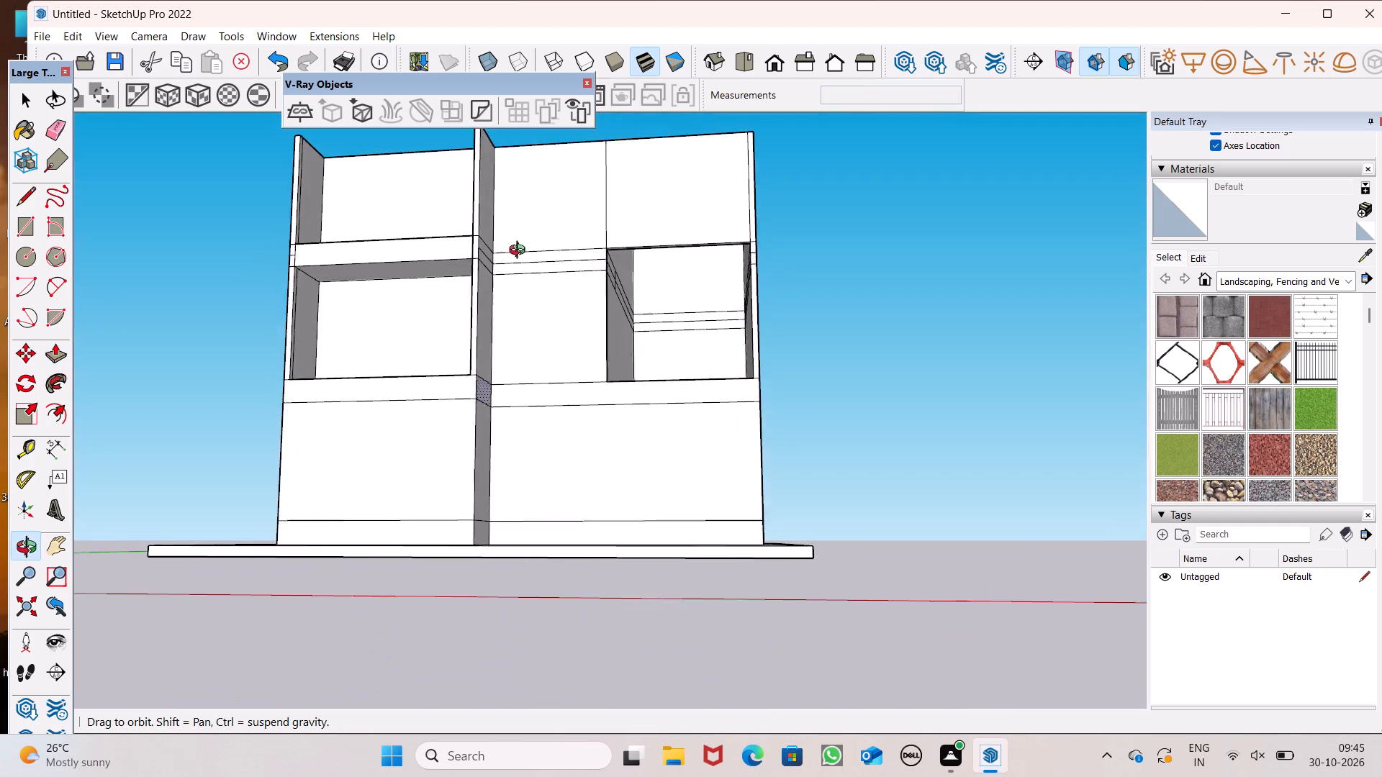
{"action": "middle_click_drag", "start_coordinate": [520, 252], "coordinate": [903, 373]}
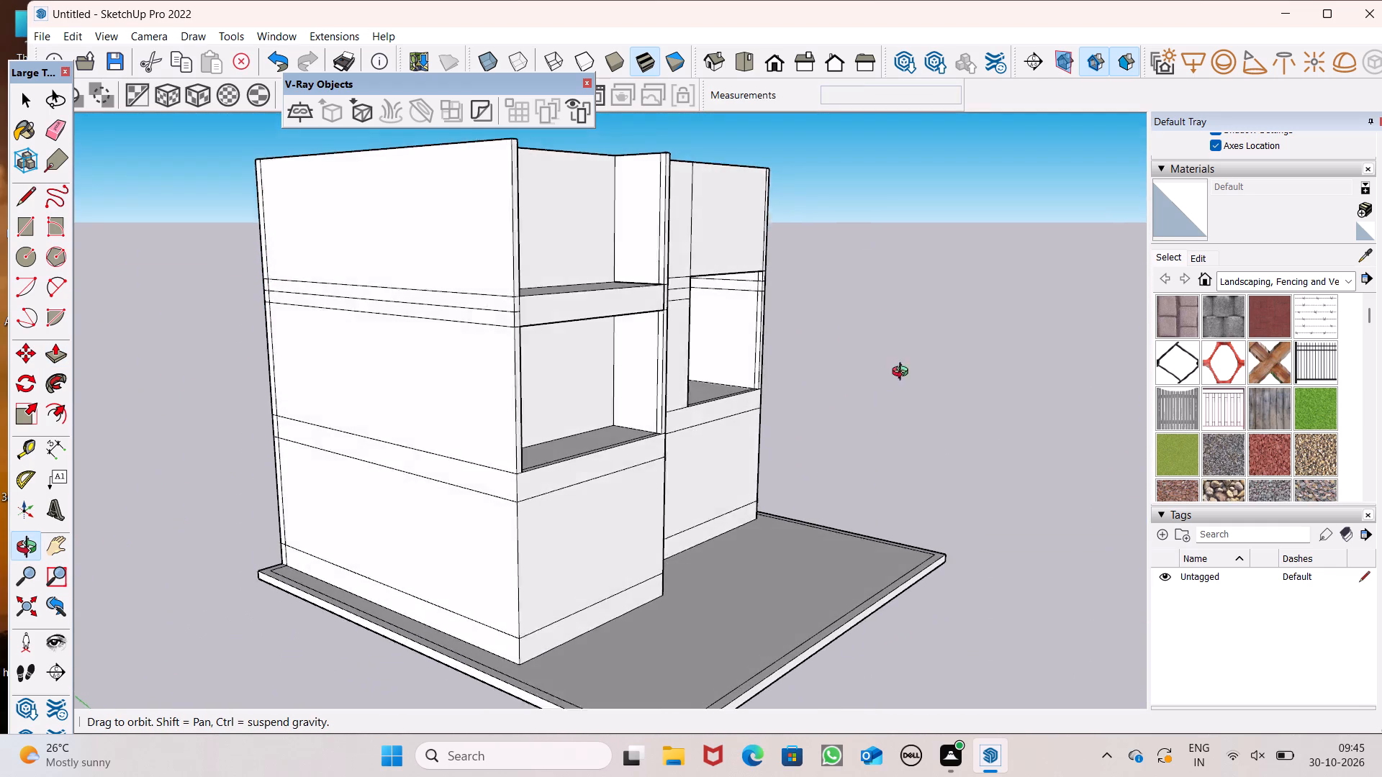
{"action": "middle_click_drag", "start_coordinate": [903, 373], "coordinate": [908, 378]}
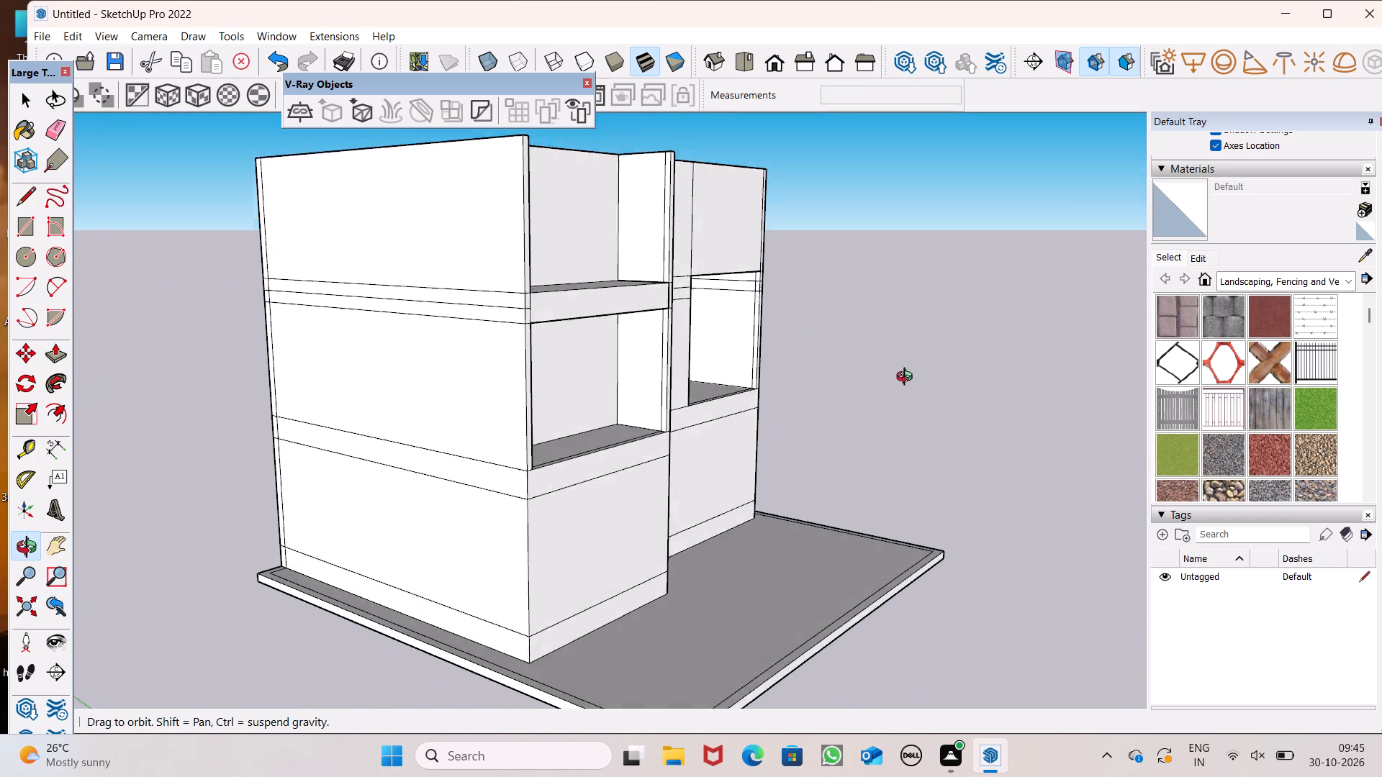
{"action": "middle_click_drag", "start_coordinate": [908, 378], "coordinate": [910, 385]}
{"action": "left_click_drag", "start_coordinate": [52, 139], "coordinate": [90, 181]}
{"action": "scroll", "coordinate": [530, 329], "scroll_direction": "up", "scroll_amount": 4}
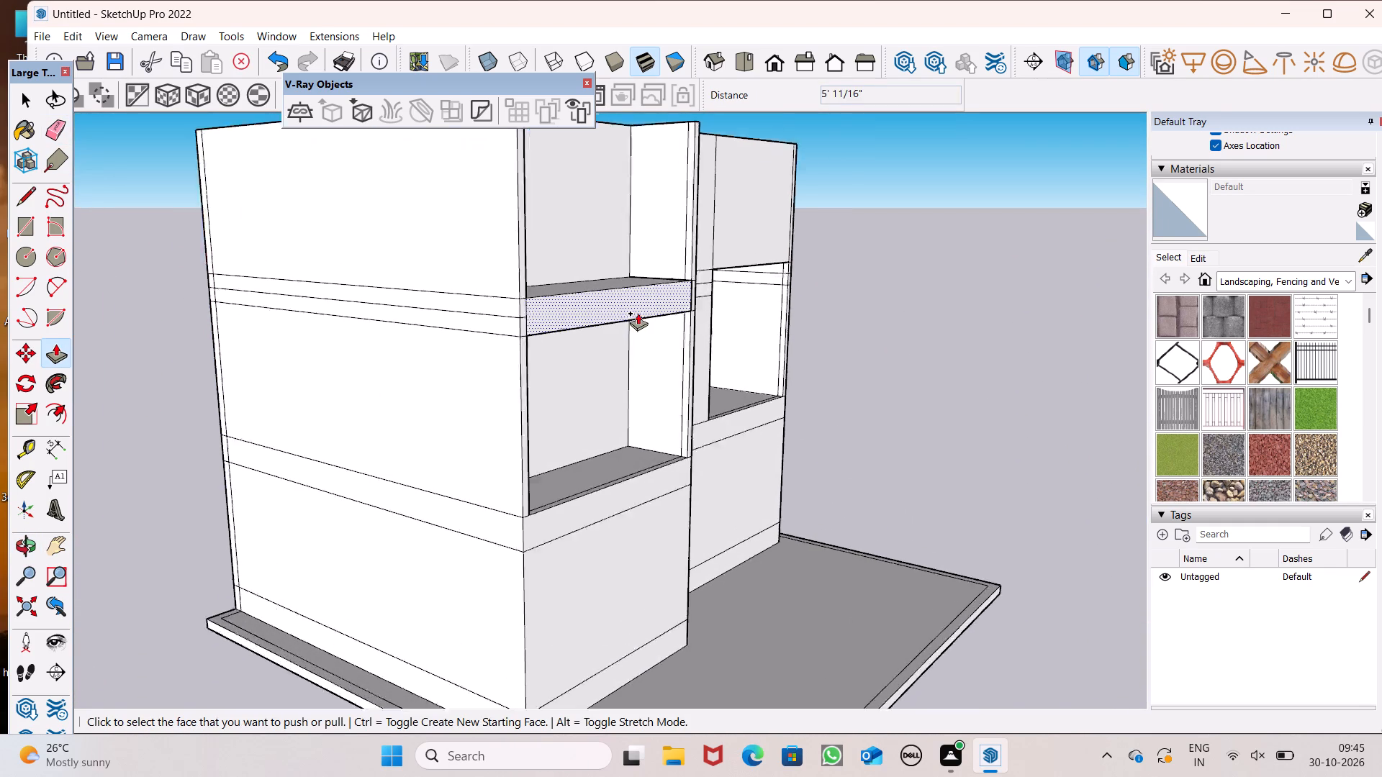
{"action": "scroll", "coordinate": [638, 313], "scroll_direction": "up", "scroll_amount": 4}
{"action": "left_click", "coordinate": [53, 132]}
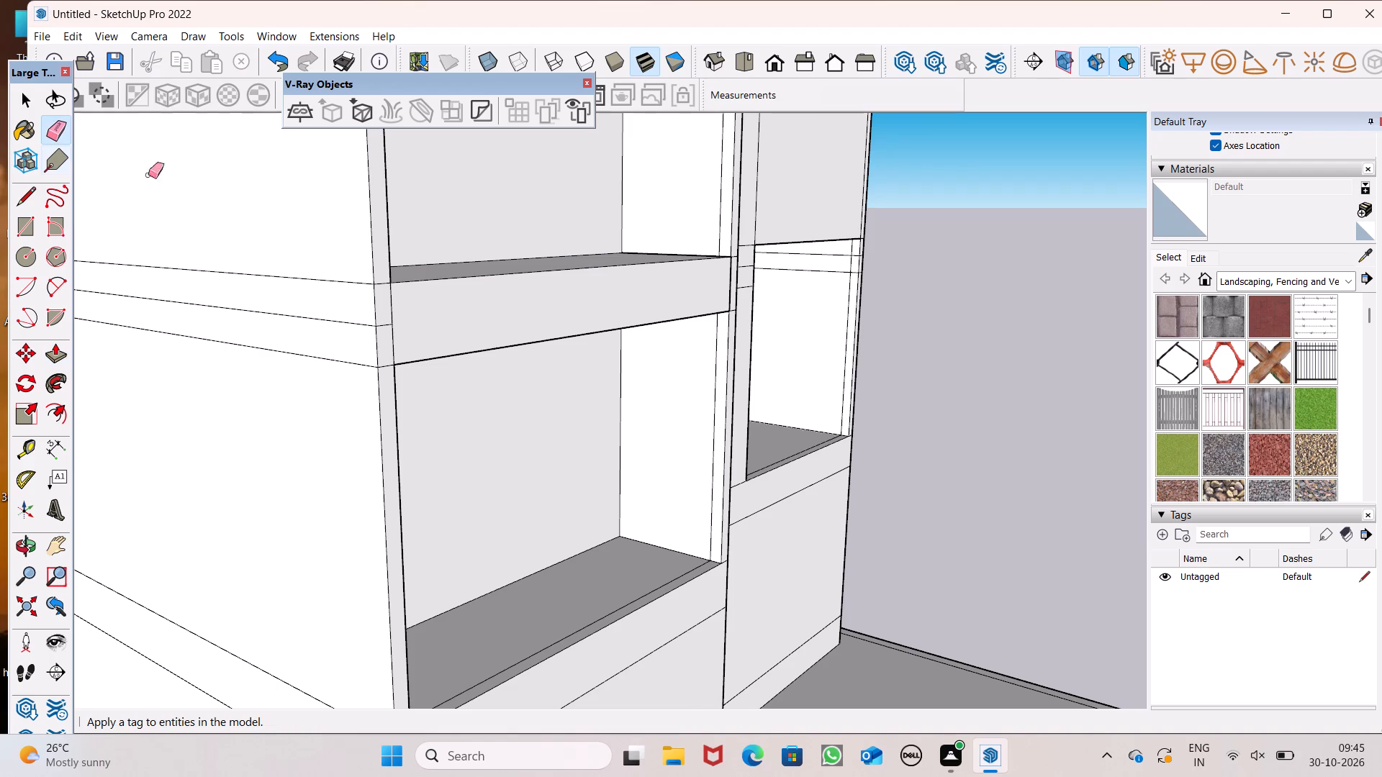
{"action": "left_click_drag", "start_coordinate": [715, 223], "coordinate": [718, 214]}
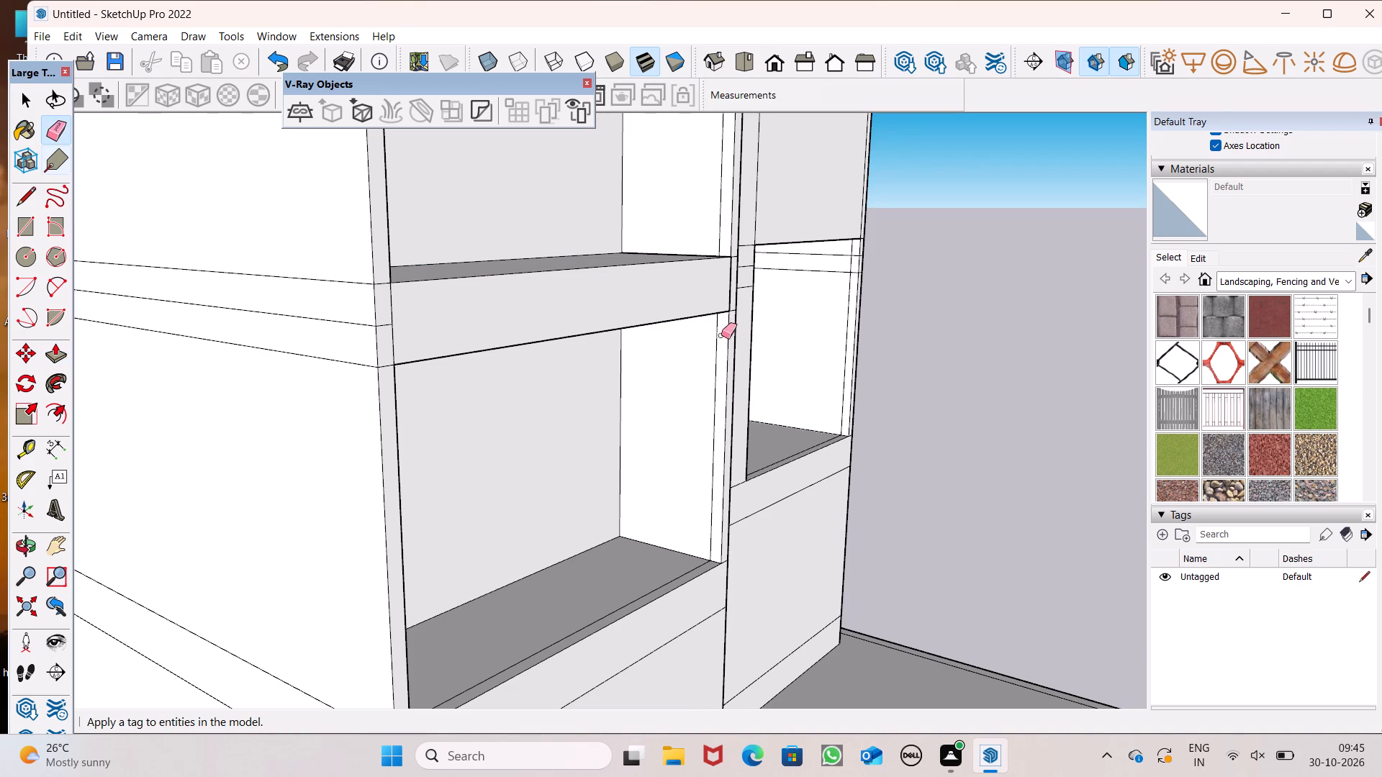
{"action": "left_click", "coordinate": [719, 345]}
{"action": "scroll", "coordinate": [260, 309], "scroll_direction": "down", "scroll_amount": 4}
{"action": "scroll", "coordinate": [567, 178], "scroll_direction": "up", "scroll_amount": 5}
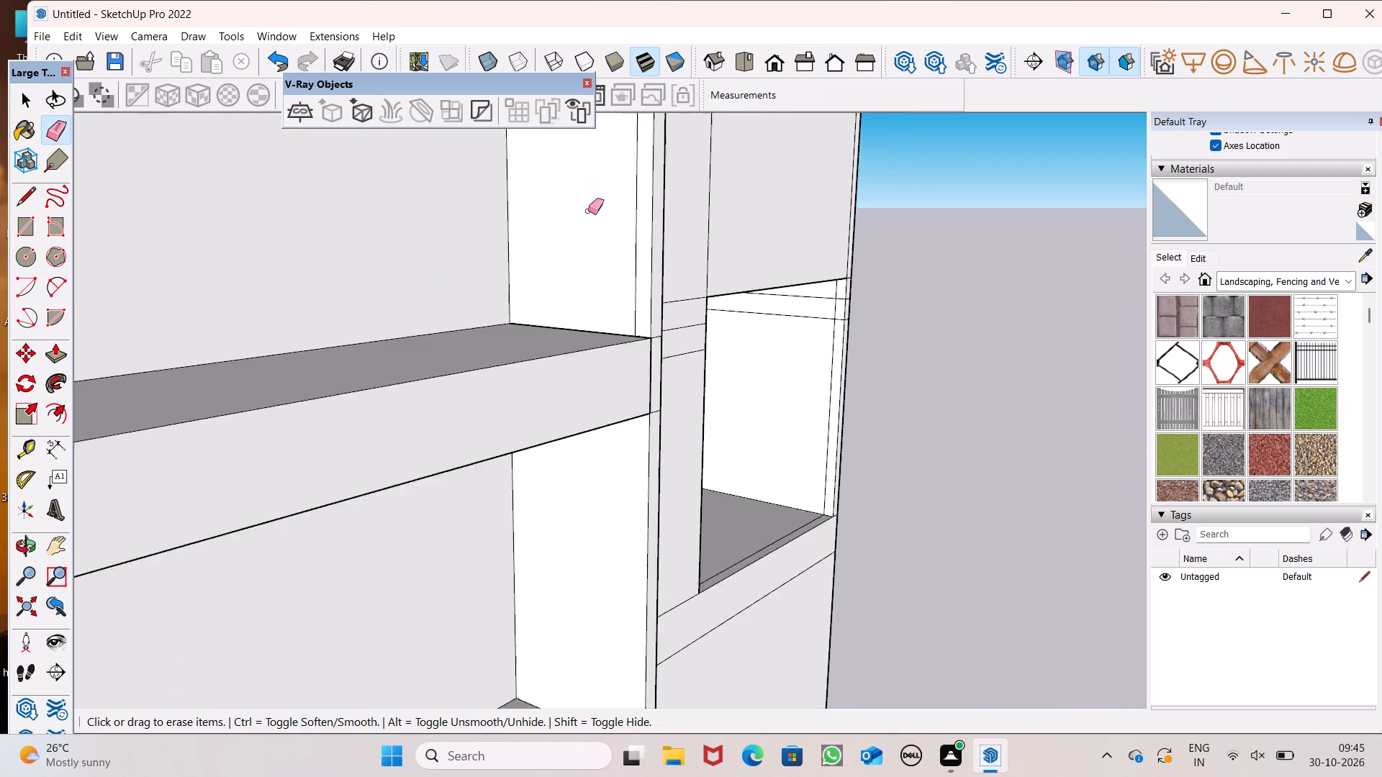
{"action": "scroll", "coordinate": [588, 211], "scroll_direction": "up", "scroll_amount": 3}
{"action": "left_click_drag", "start_coordinate": [654, 290], "coordinate": [636, 291]}
{"action": "scroll", "coordinate": [621, 276], "scroll_direction": "down", "scroll_amount": 8}
{"action": "scroll", "coordinate": [602, 374], "scroll_direction": "down", "scroll_amount": 4}
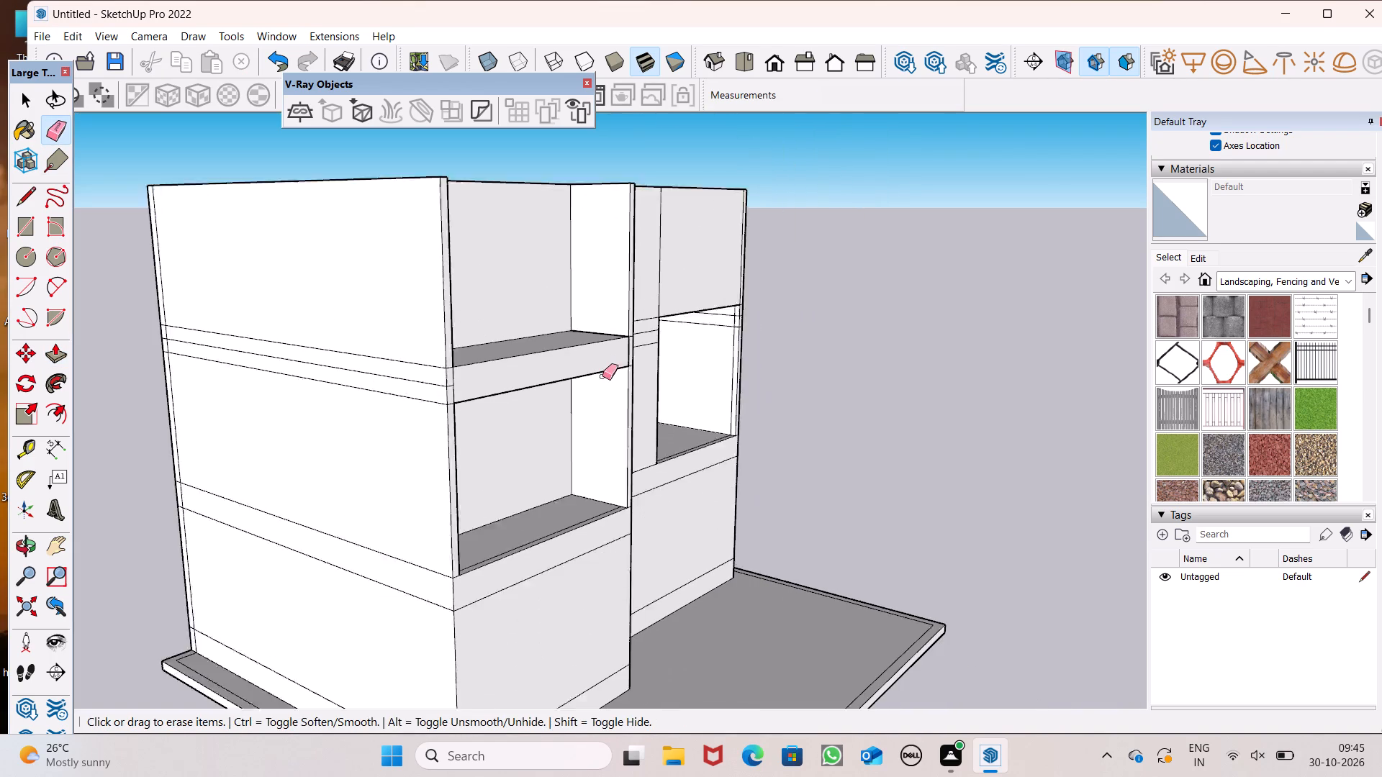
{"action": "scroll", "coordinate": [602, 376], "scroll_direction": "down", "scroll_amount": 2}
Erase the vertical lines near the front edge of the outer side wall's inner face, above and below the projecting slab.
{"action": "left_click", "coordinate": [55, 355]}
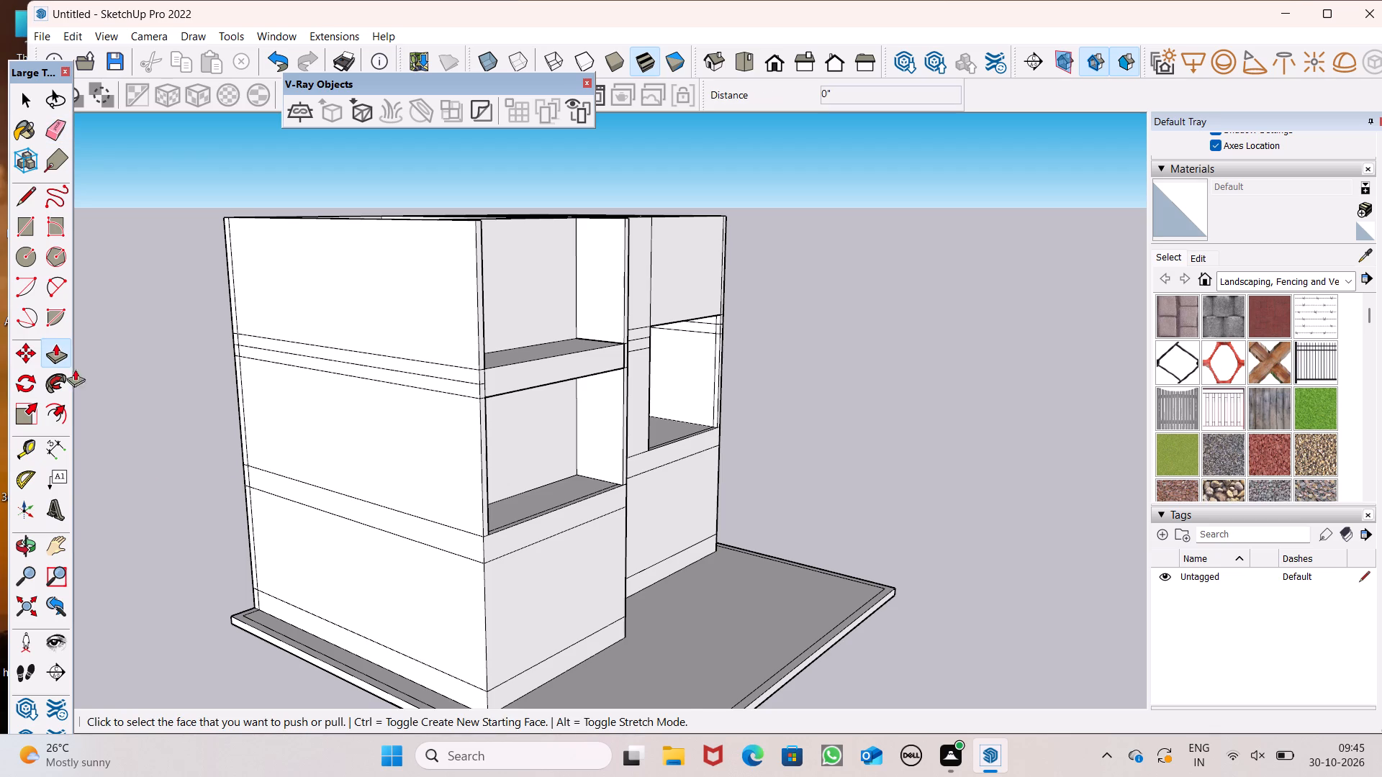
{"action": "scroll", "coordinate": [139, 408], "scroll_direction": "down", "scroll_amount": 1}
{"action": "middle_click_drag", "start_coordinate": [470, 522], "coordinate": [26, 501]}
{"action": "scroll", "coordinate": [373, 304], "scroll_direction": "up", "scroll_amount": 7}
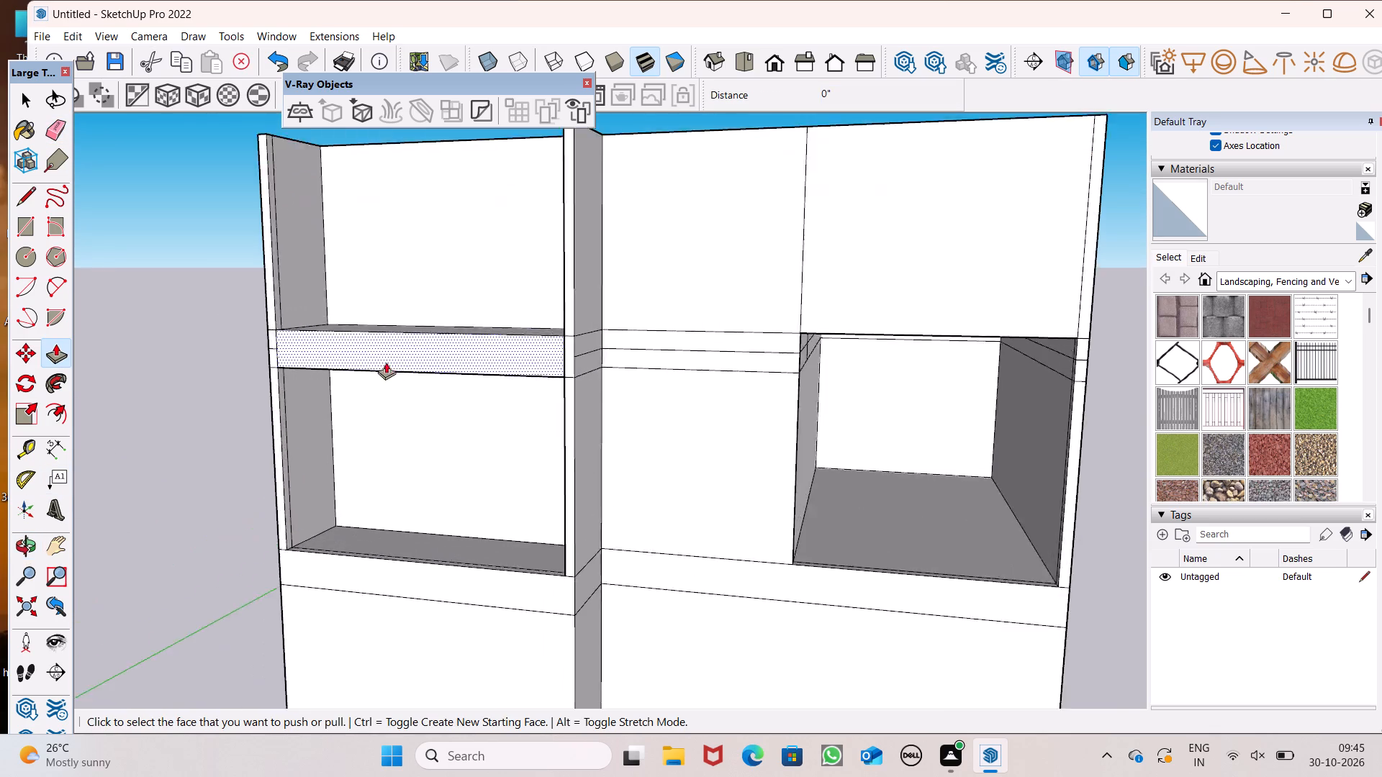
{"action": "scroll", "coordinate": [366, 321], "scroll_direction": "down", "scroll_amount": 9}
{"action": "middle_click_drag", "start_coordinate": [383, 366], "coordinate": [293, 381]}
{"action": "scroll", "coordinate": [355, 373], "scroll_direction": "up", "scroll_amount": 9}
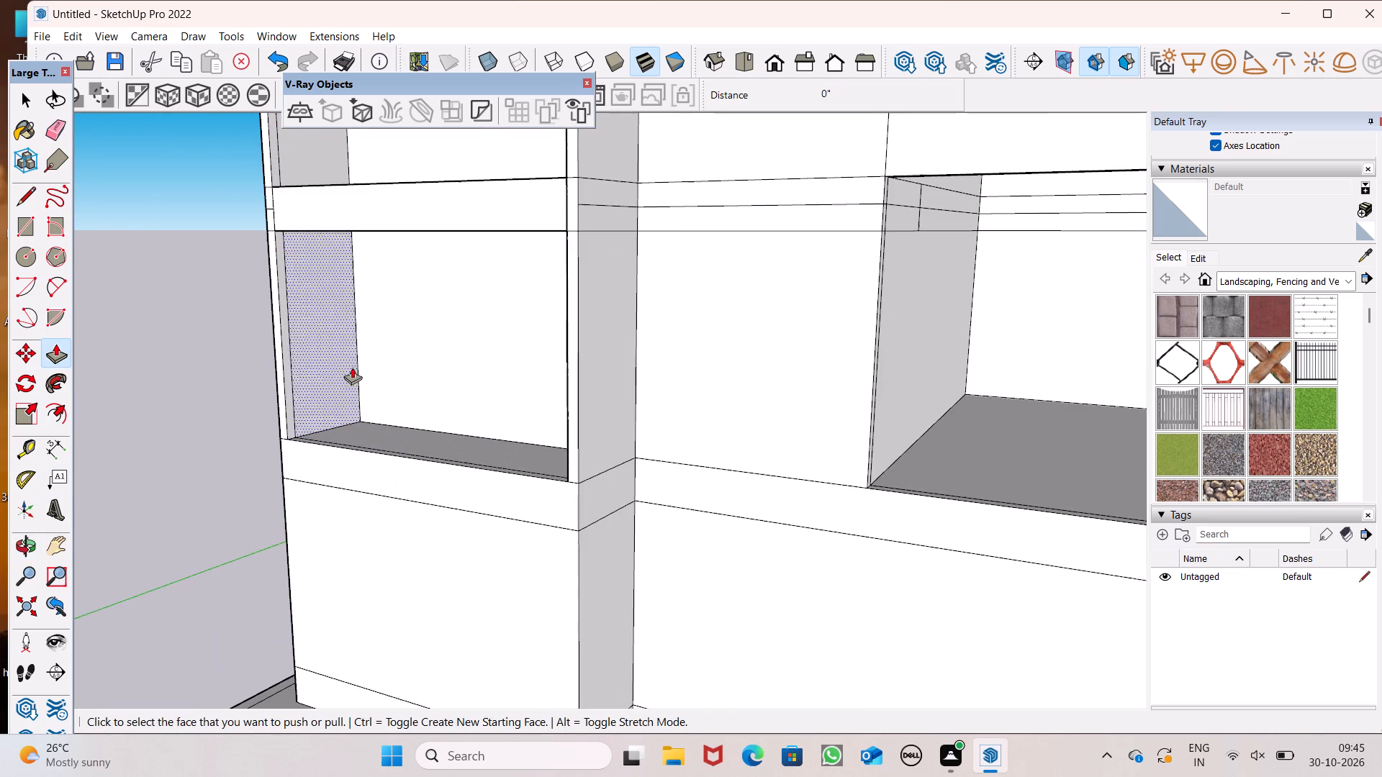
{"action": "scroll", "coordinate": [222, 310], "scroll_direction": "down", "scroll_amount": 6}
{"action": "left_click_drag", "start_coordinate": [46, 132], "coordinate": [66, 132]}
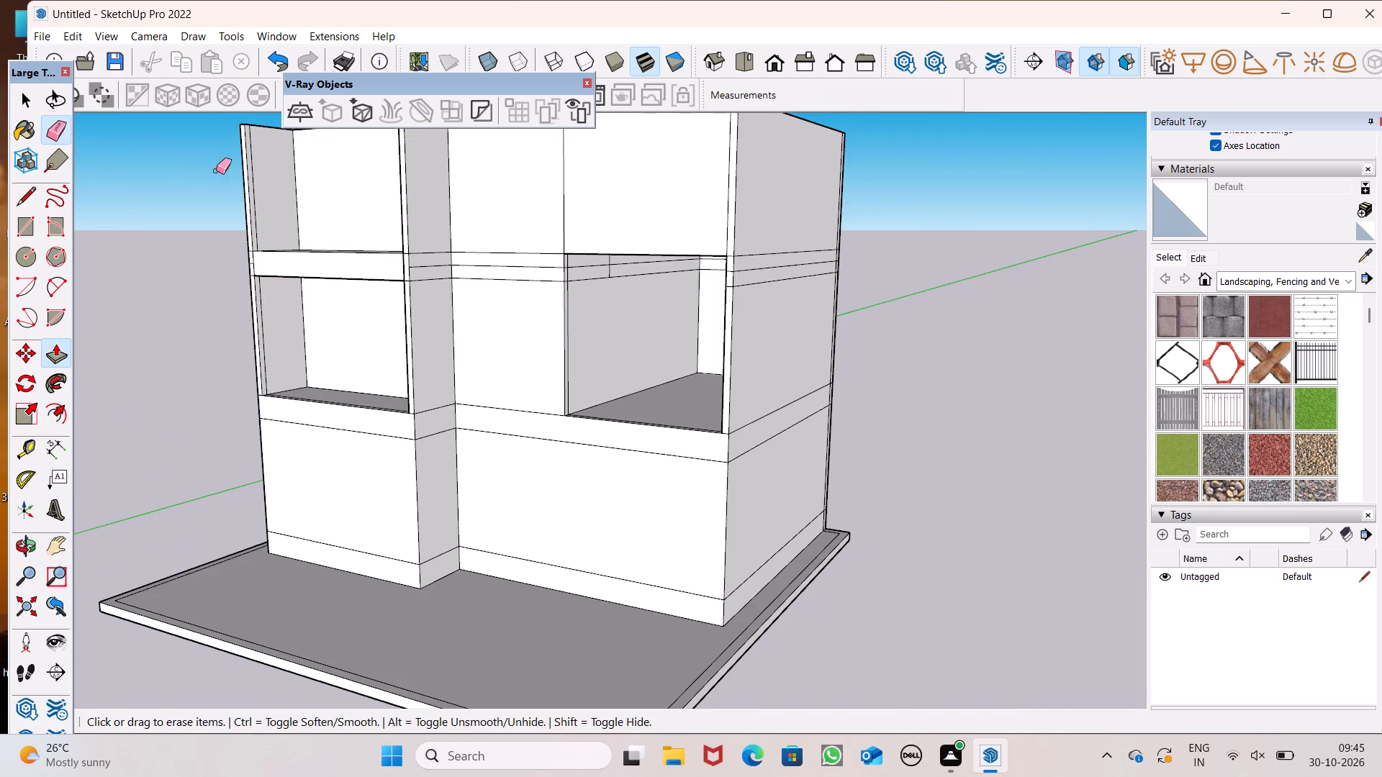
{"action": "scroll", "coordinate": [281, 268], "scroll_direction": "down", "scroll_amount": 5}
{"action": "scroll", "coordinate": [301, 246], "scroll_direction": "up", "scroll_amount": 14}
{"action": "left_click", "coordinate": [227, 248]}
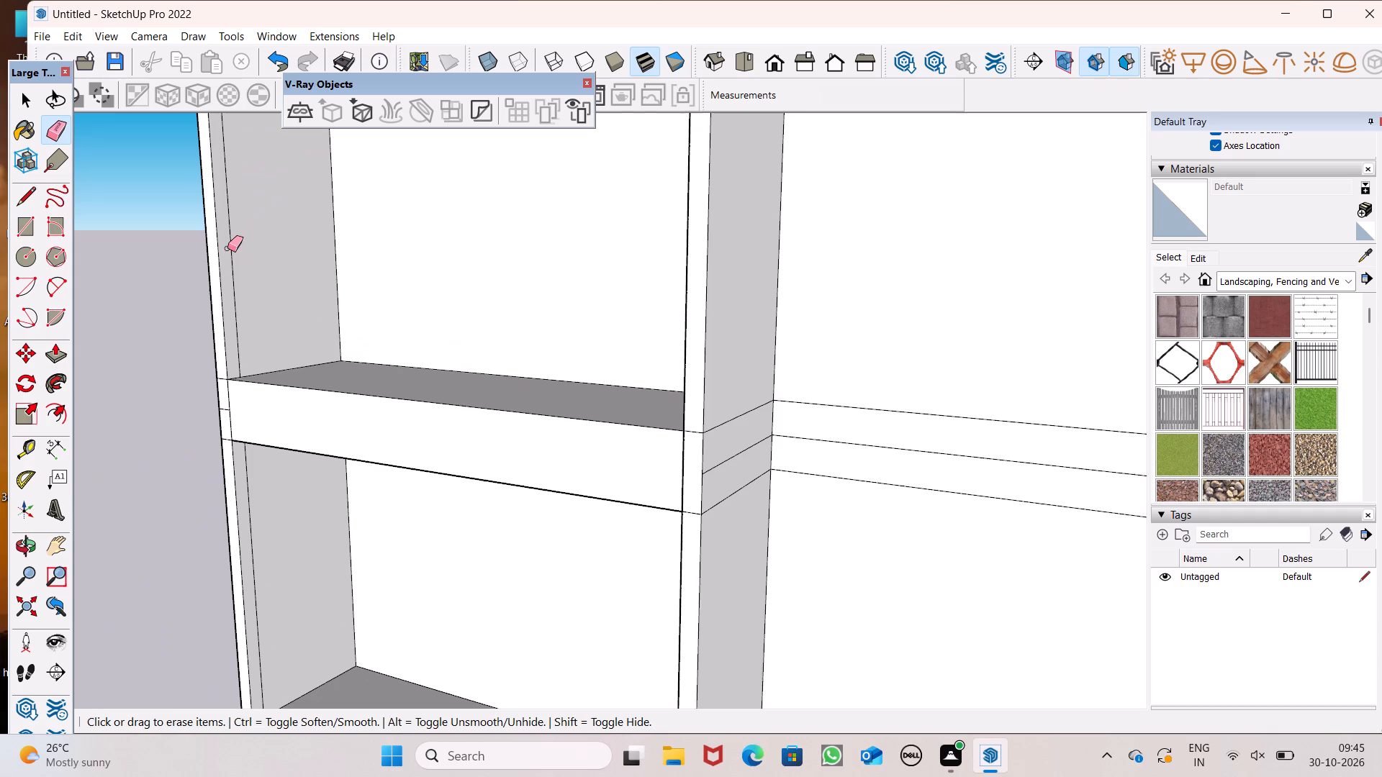
{"action": "left_click_drag", "start_coordinate": [245, 330], "coordinate": [234, 349]}
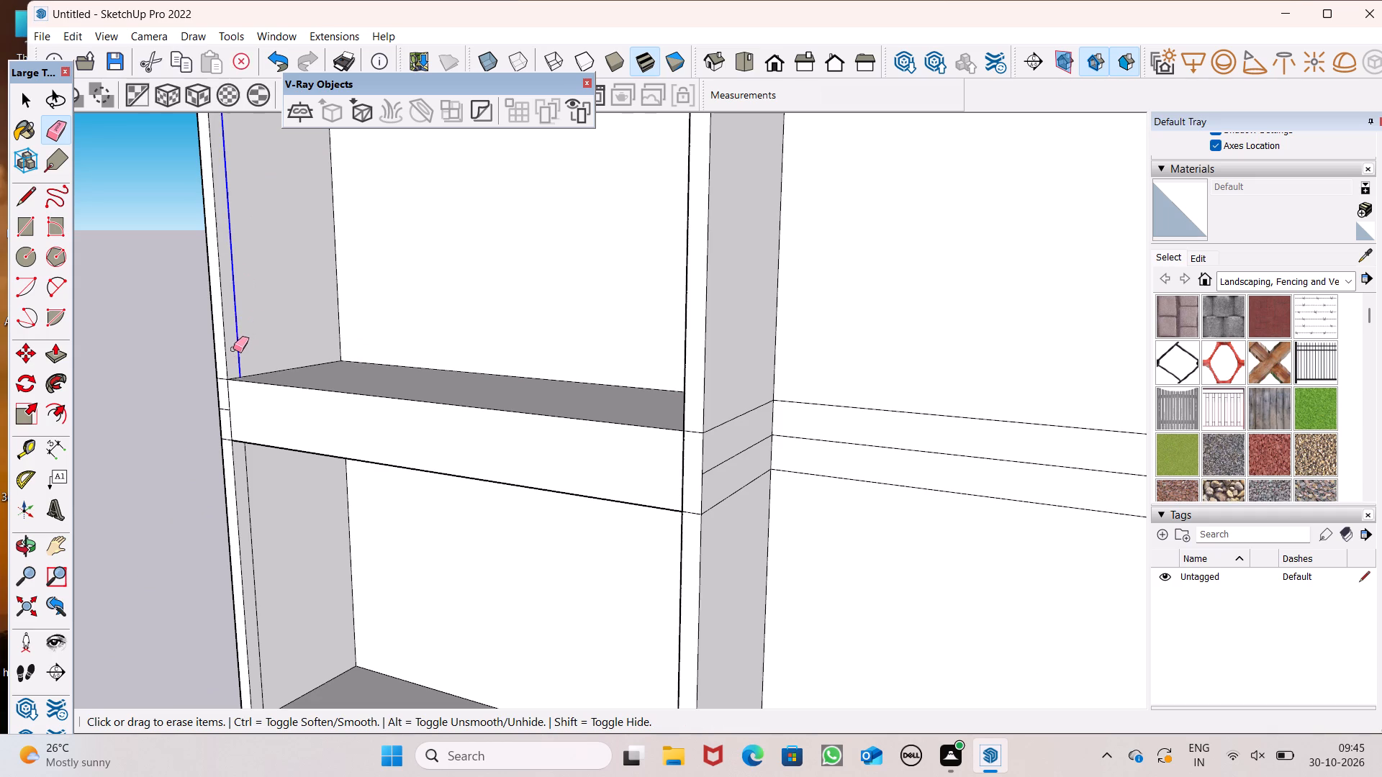
{"action": "scroll", "coordinate": [379, 338], "scroll_direction": "down", "scroll_amount": 4}
{"action": "scroll", "coordinate": [320, 479], "scroll_direction": "up", "scroll_amount": 7}
{"action": "left_click_drag", "start_coordinate": [274, 519], "coordinate": [272, 504]}
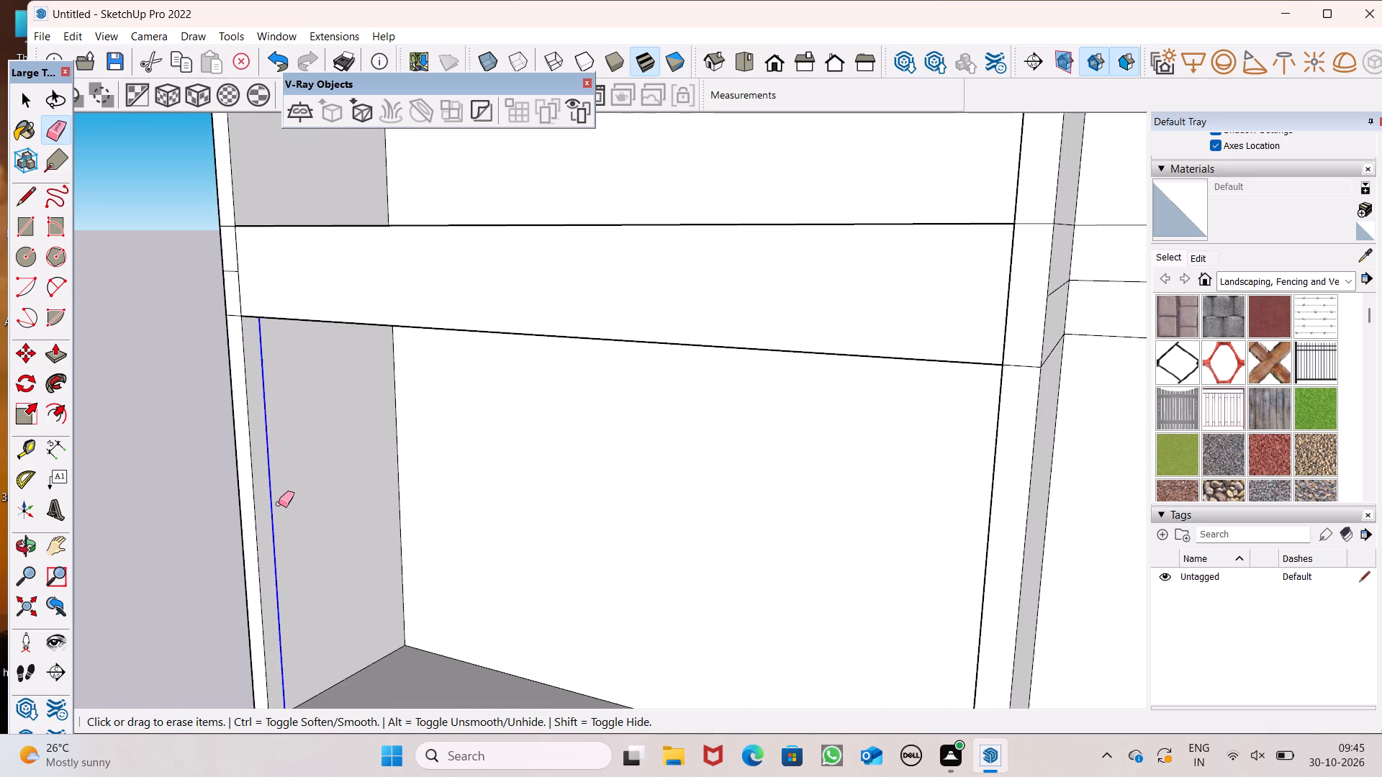
{"action": "scroll", "coordinate": [381, 367], "scroll_direction": "down", "scroll_amount": 14}
{"action": "middle_click_drag", "start_coordinate": [412, 294], "coordinate": [602, 288]}
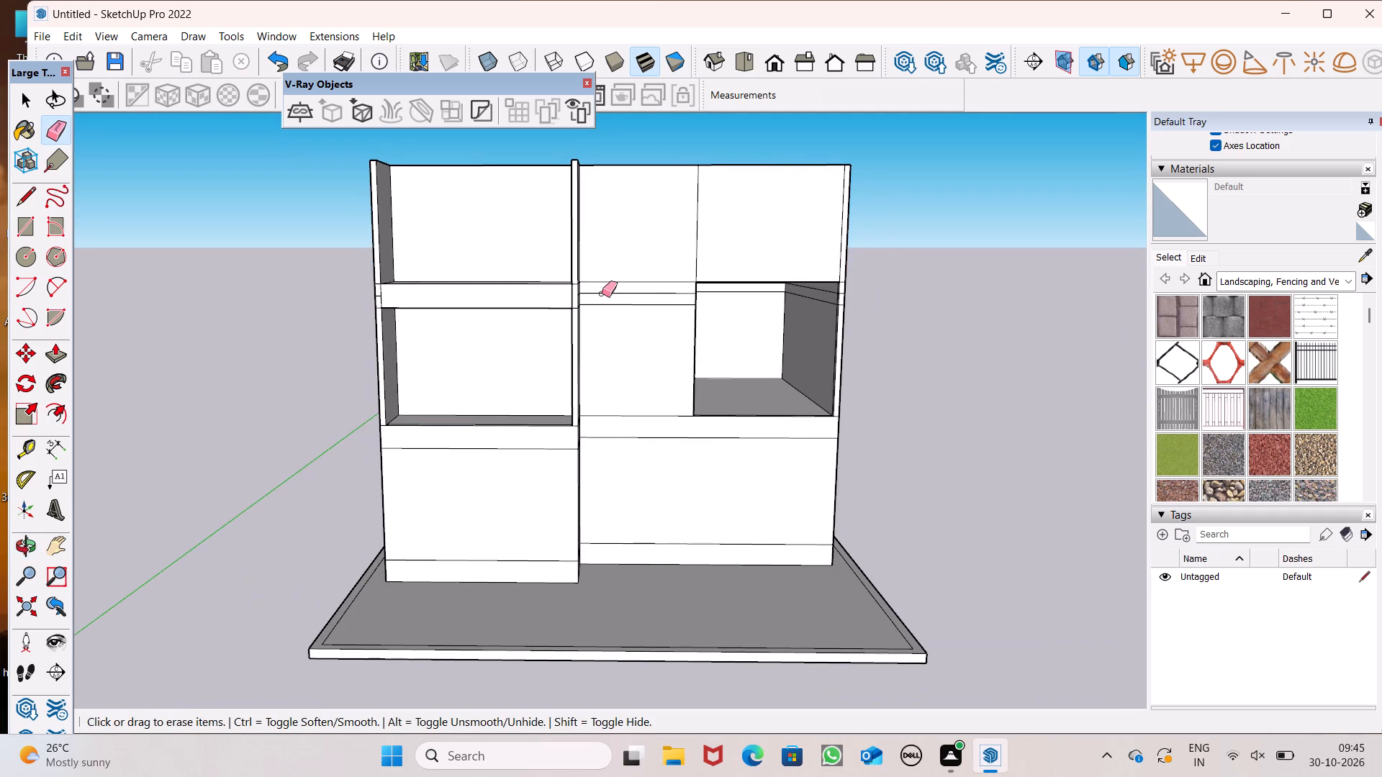
Erase the short middle band line across the front end of the outer side wall beside the projecting slab.
{"action": "scroll", "coordinate": [602, 294], "scroll_direction": "down", "scroll_amount": 1}
{"action": "scroll", "coordinate": [572, 378], "scroll_direction": "down", "scroll_amount": 5}
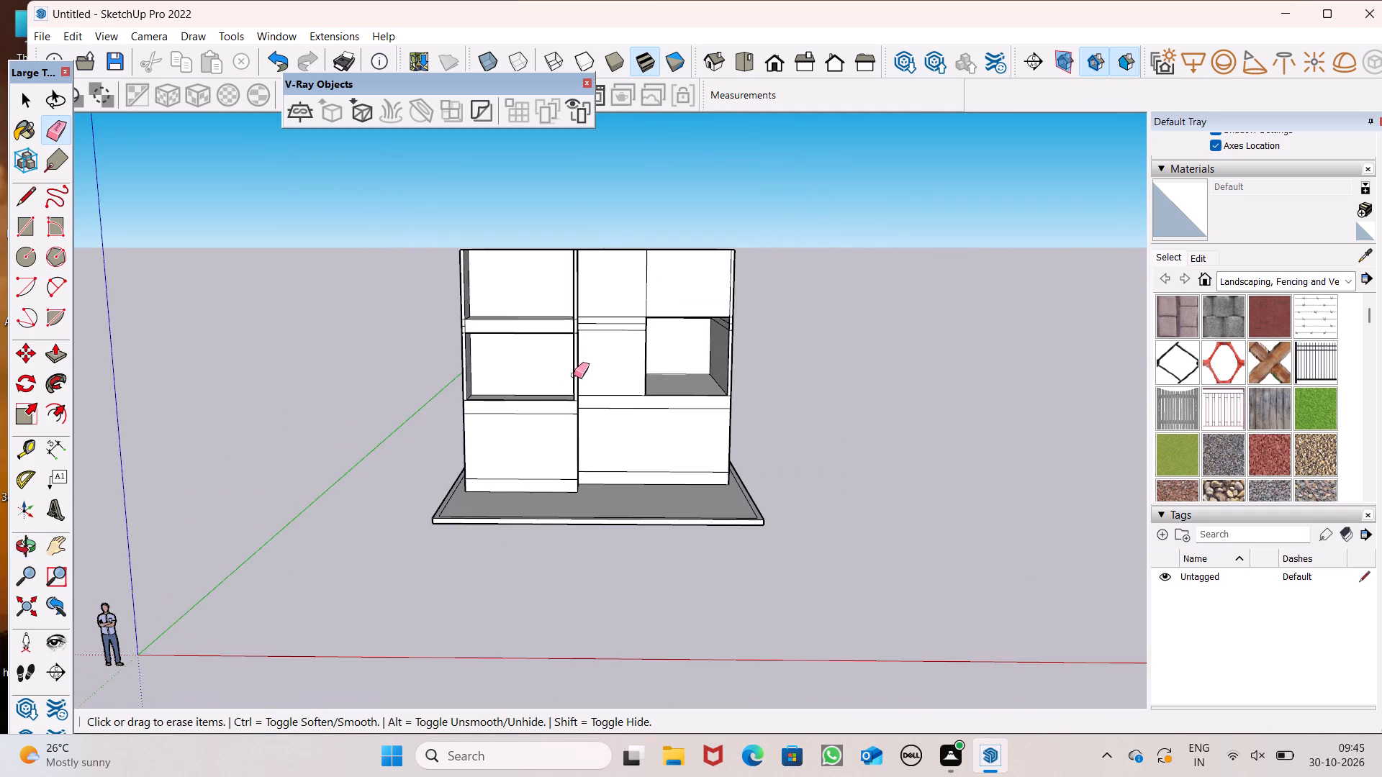
{"action": "middle_click_drag", "start_coordinate": [574, 375], "coordinate": [459, 352]}
{"action": "scroll", "coordinate": [463, 352], "scroll_direction": "up", "scroll_amount": 1}
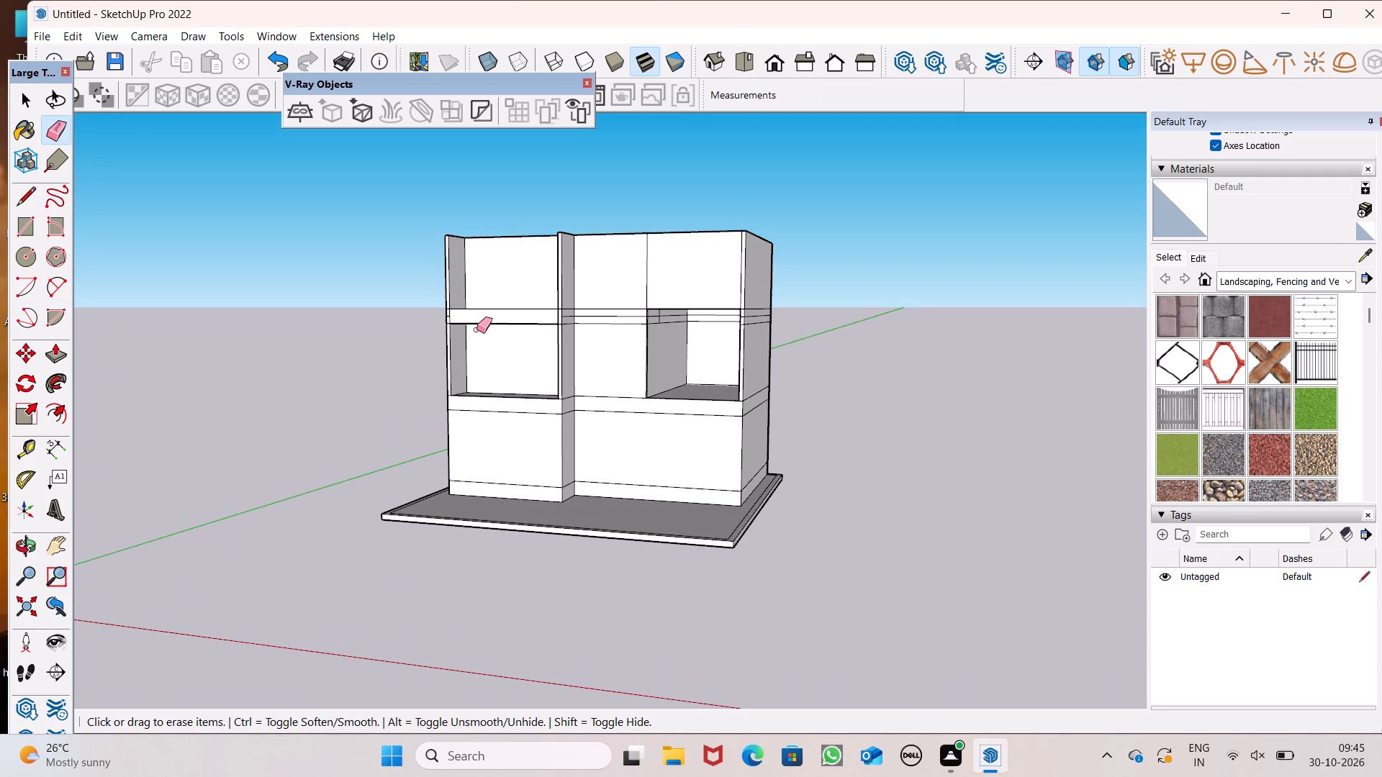
{"action": "scroll", "coordinate": [525, 315], "scroll_direction": "up", "scroll_amount": 7}
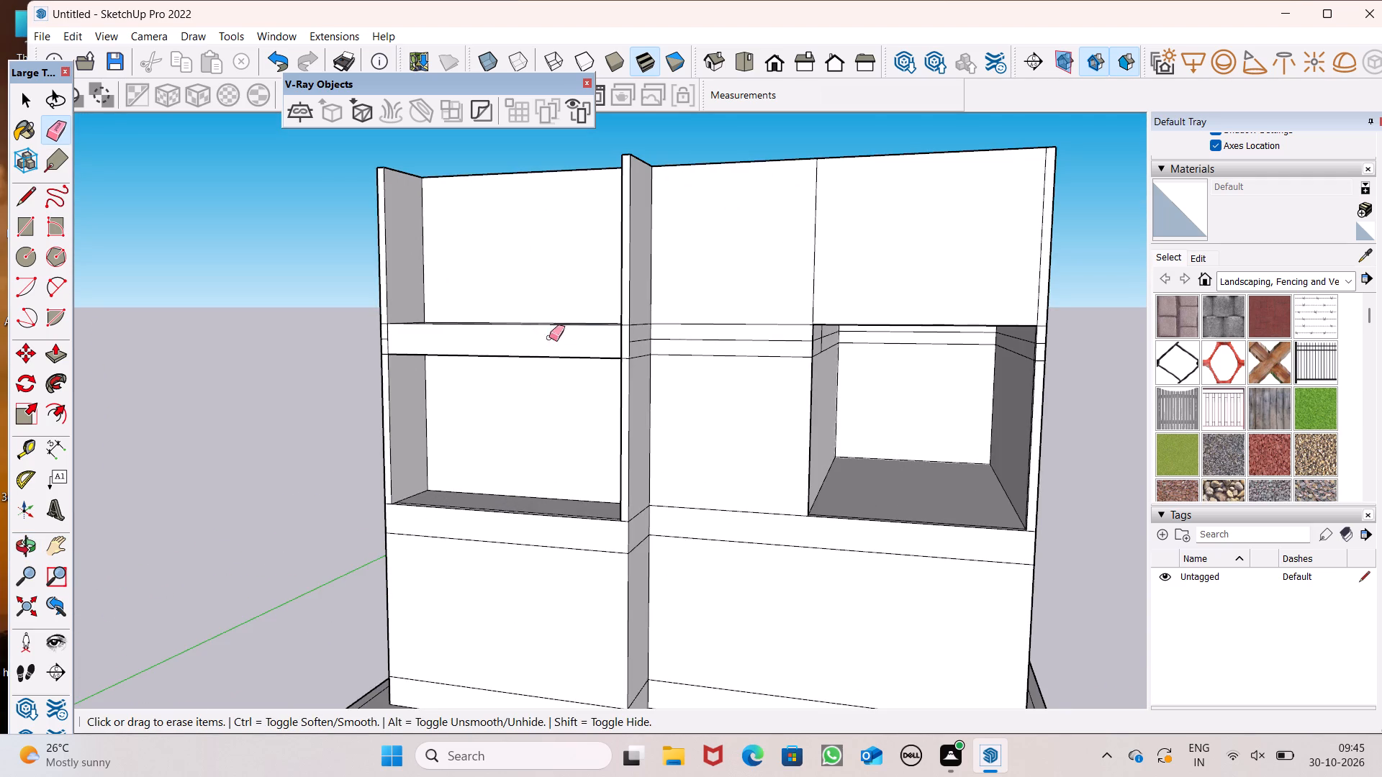
{"action": "scroll", "coordinate": [732, 344], "scroll_direction": "up", "scroll_amount": 4}
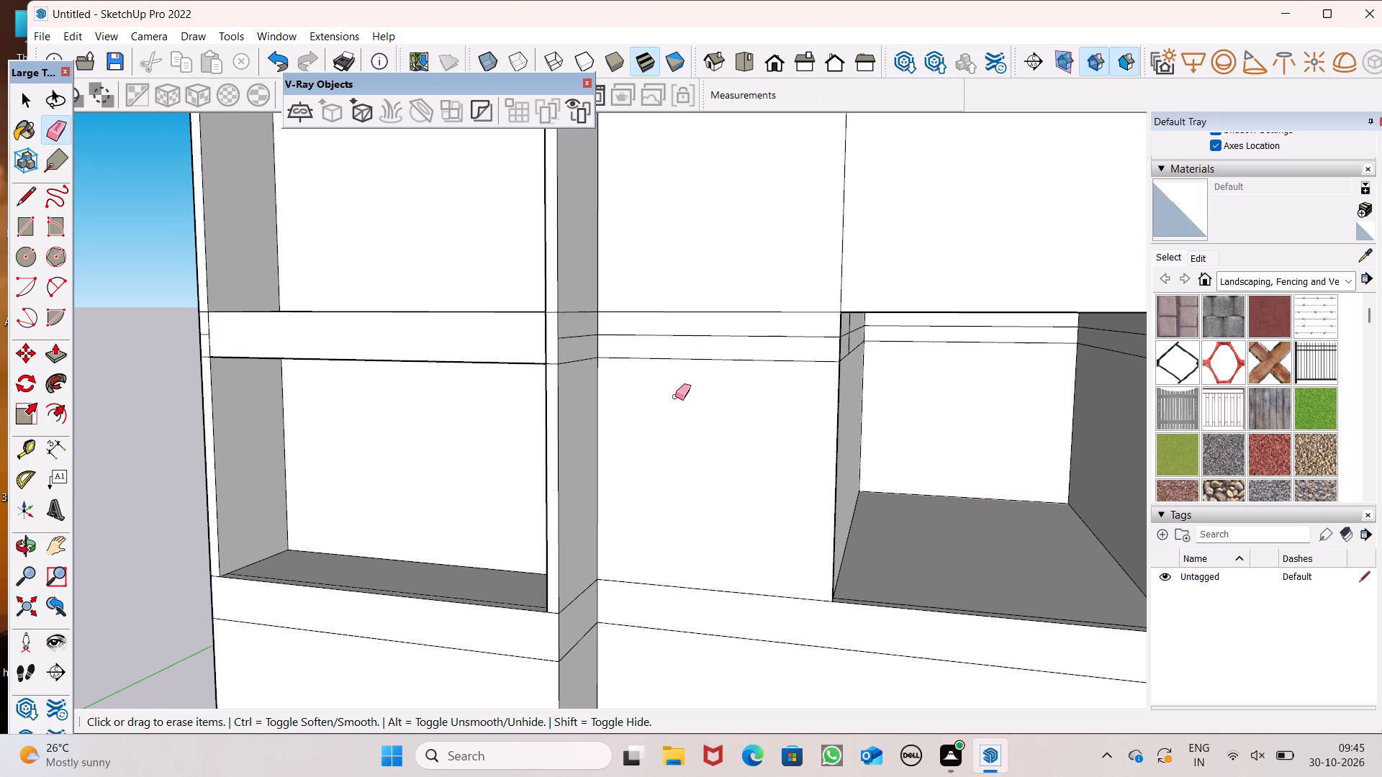
{"action": "scroll", "coordinate": [686, 388], "scroll_direction": "down", "scroll_amount": 1}
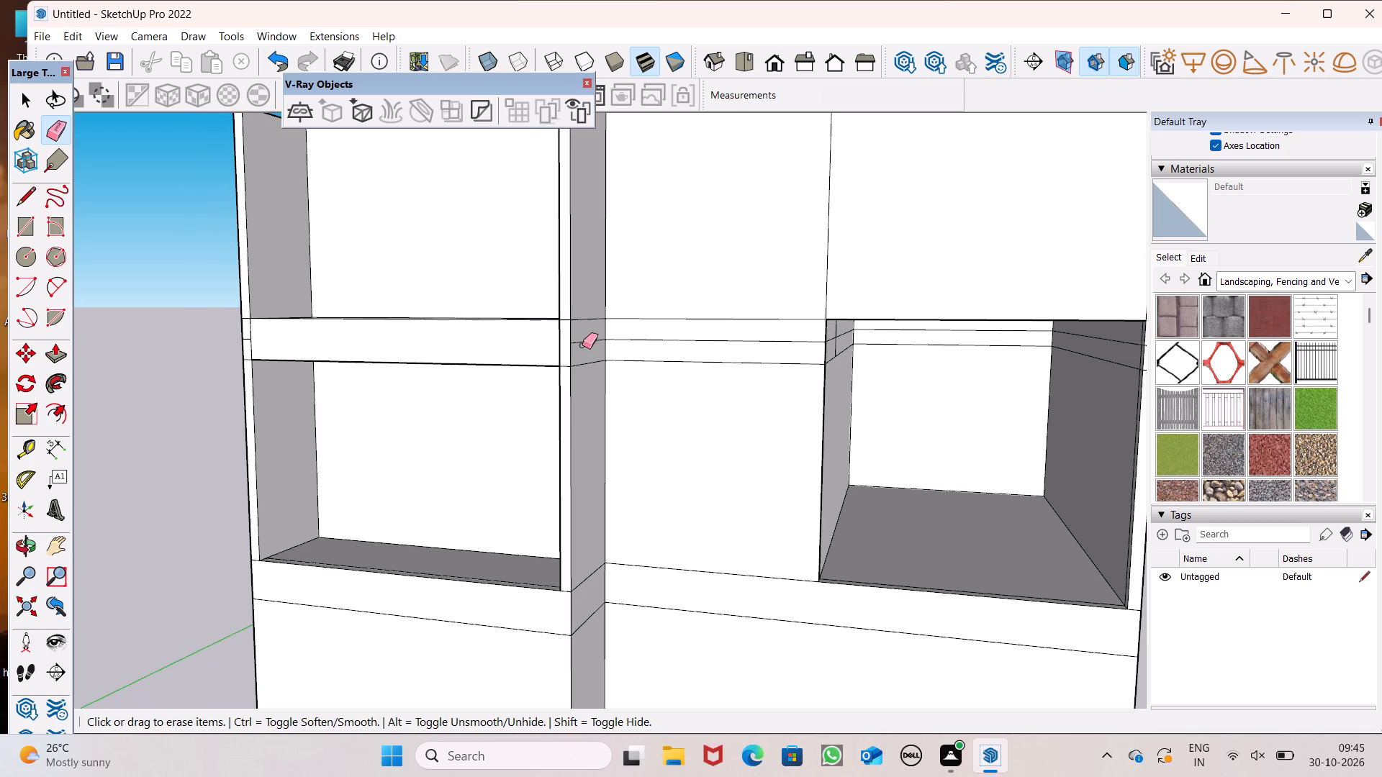
{"action": "scroll", "coordinate": [225, 345], "scroll_direction": "up", "scroll_amount": 5}
{"action": "left_click", "coordinate": [260, 337]}
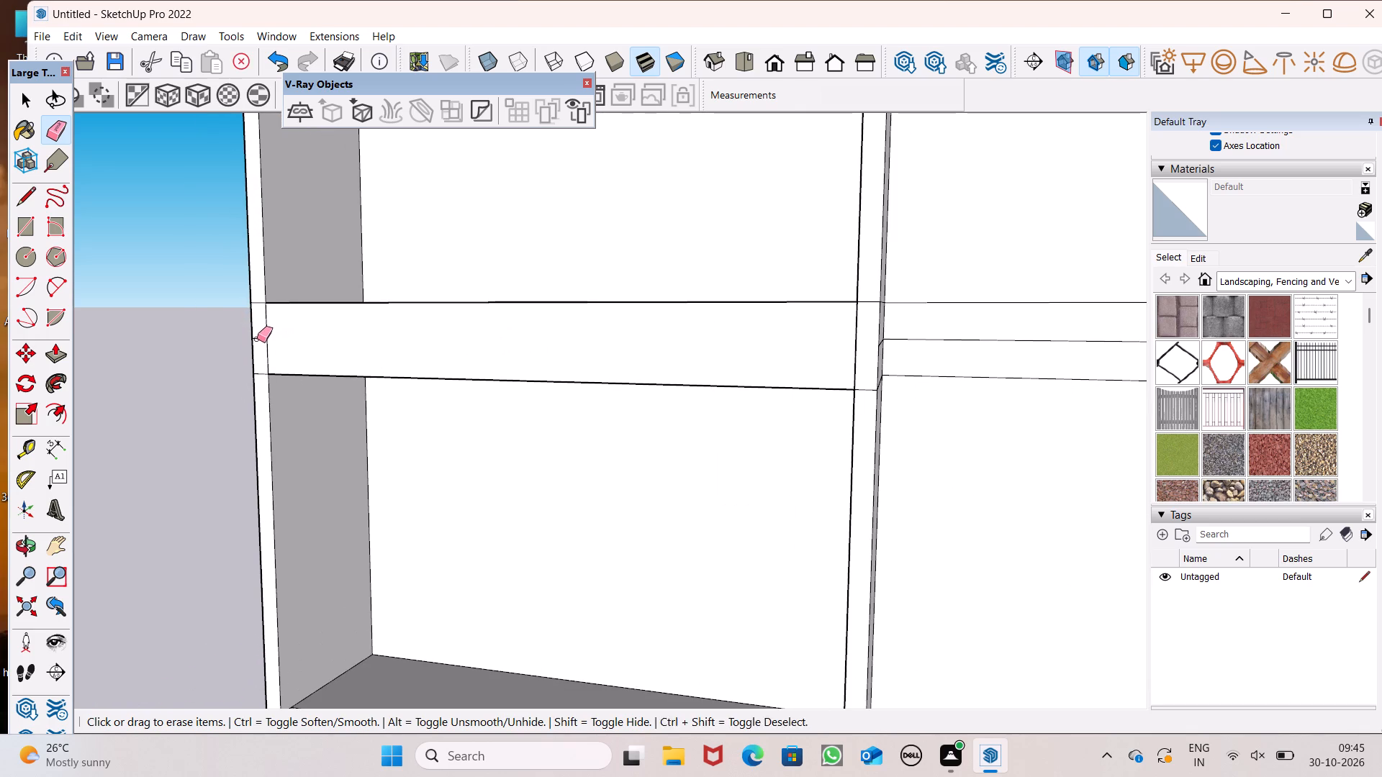
Erase the two short band lines across the front end of the dividing wall beside the projecting slab.
{"action": "scroll", "coordinate": [335, 228], "scroll_direction": "down", "scroll_amount": 10}
{"action": "middle_click_drag", "start_coordinate": [363, 246], "coordinate": [376, 236]}
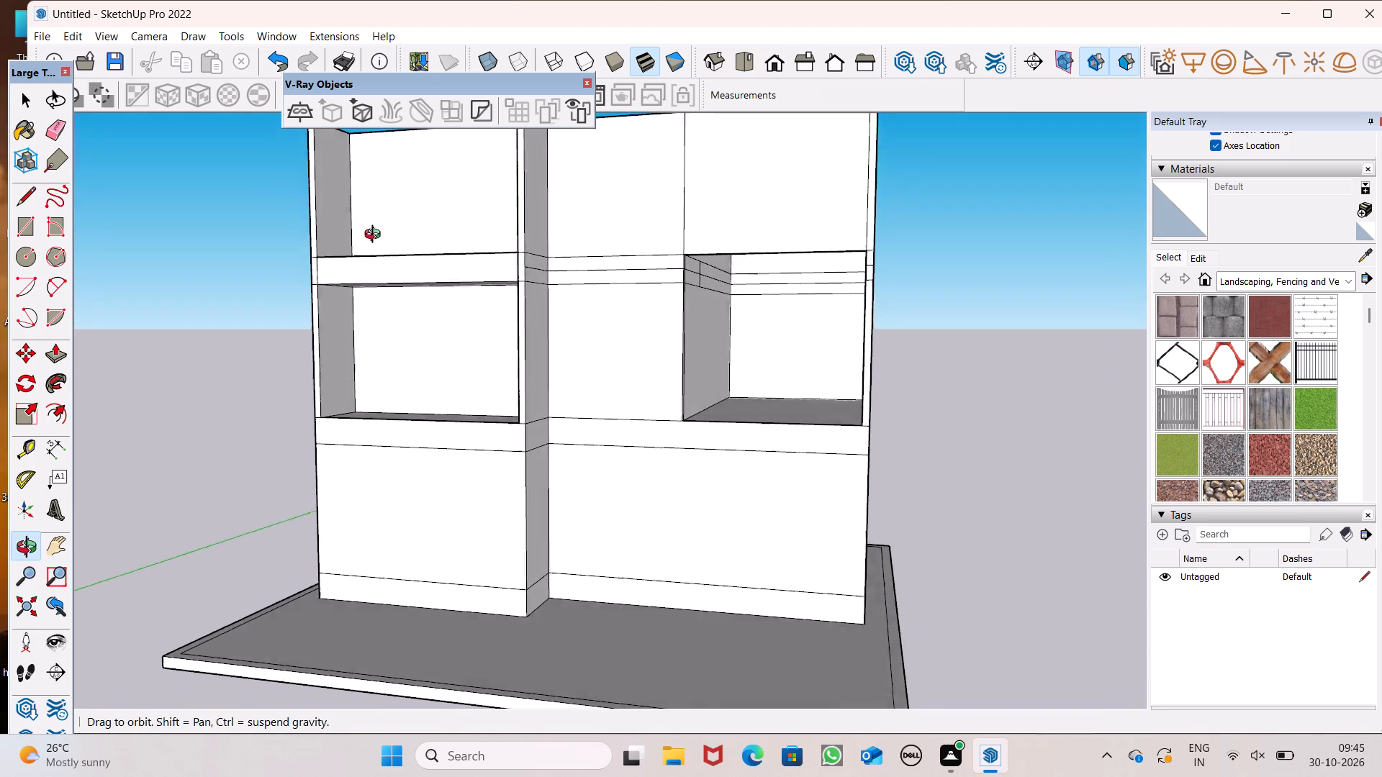
{"action": "middle_click_drag", "start_coordinate": [376, 236], "coordinate": [430, 368]}
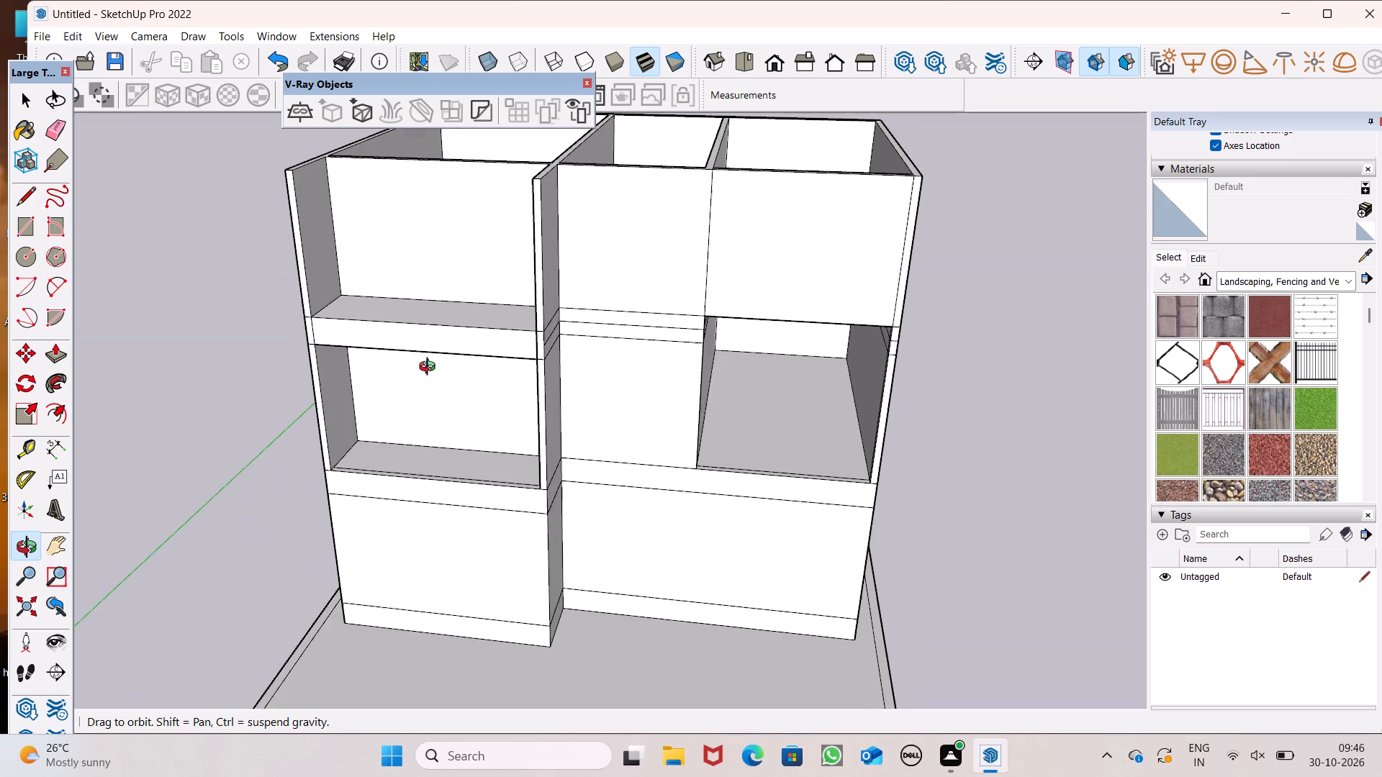
{"action": "middle_click_drag", "start_coordinate": [430, 368], "coordinate": [722, 279]}
{"action": "middle_click_drag", "start_coordinate": [654, 302], "coordinate": [636, 312]}
{"action": "middle_click", "coordinate": [629, 306]}
{"action": "middle_click", "coordinate": [629, 306]}
{"action": "scroll", "coordinate": [745, 391], "scroll_direction": "up", "scroll_amount": 6}
{"action": "scroll", "coordinate": [515, 397], "scroll_direction": "up", "scroll_amount": 7}
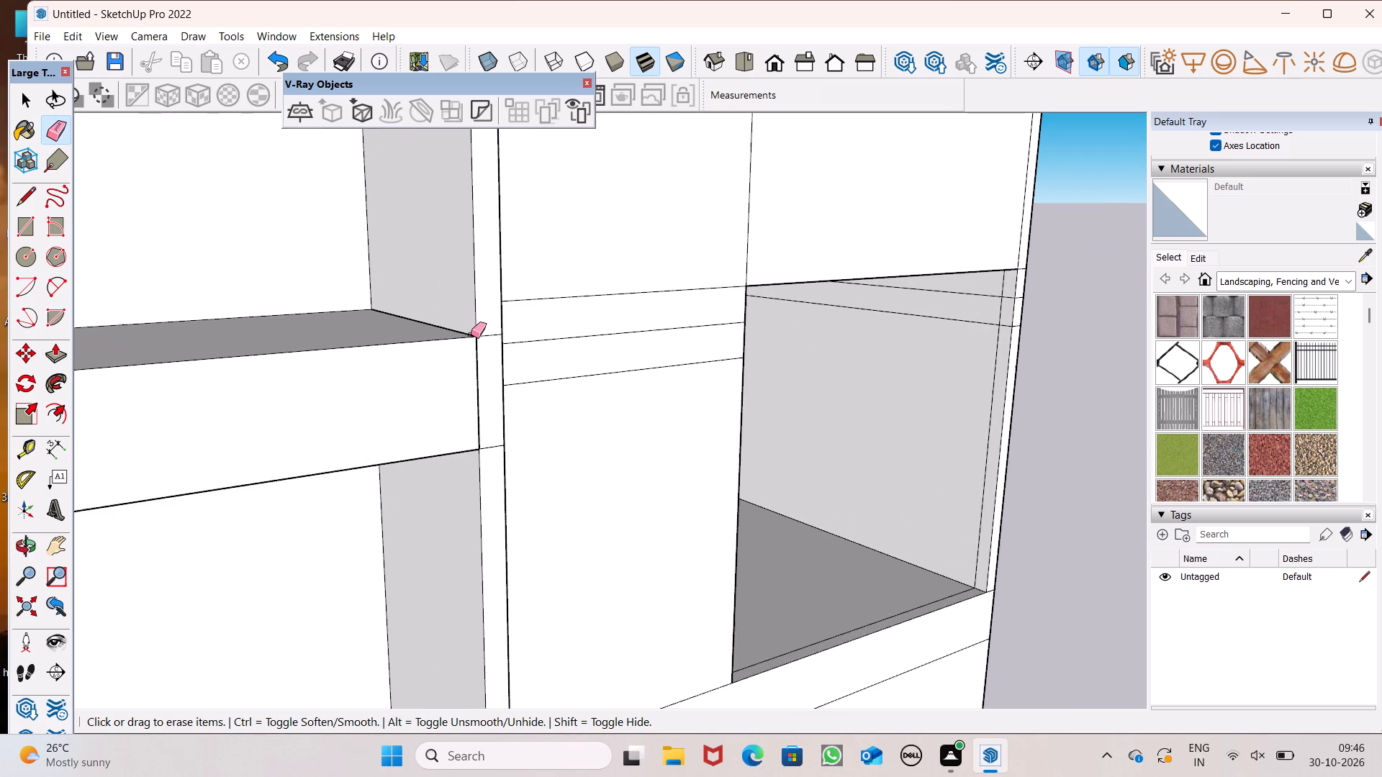
{"action": "left_click_drag", "start_coordinate": [490, 331], "coordinate": [490, 357]}
{"action": "left_click_drag", "start_coordinate": [494, 456], "coordinate": [492, 435]}
{"action": "scroll", "coordinate": [490, 440], "scroll_direction": "down", "scroll_amount": 2}
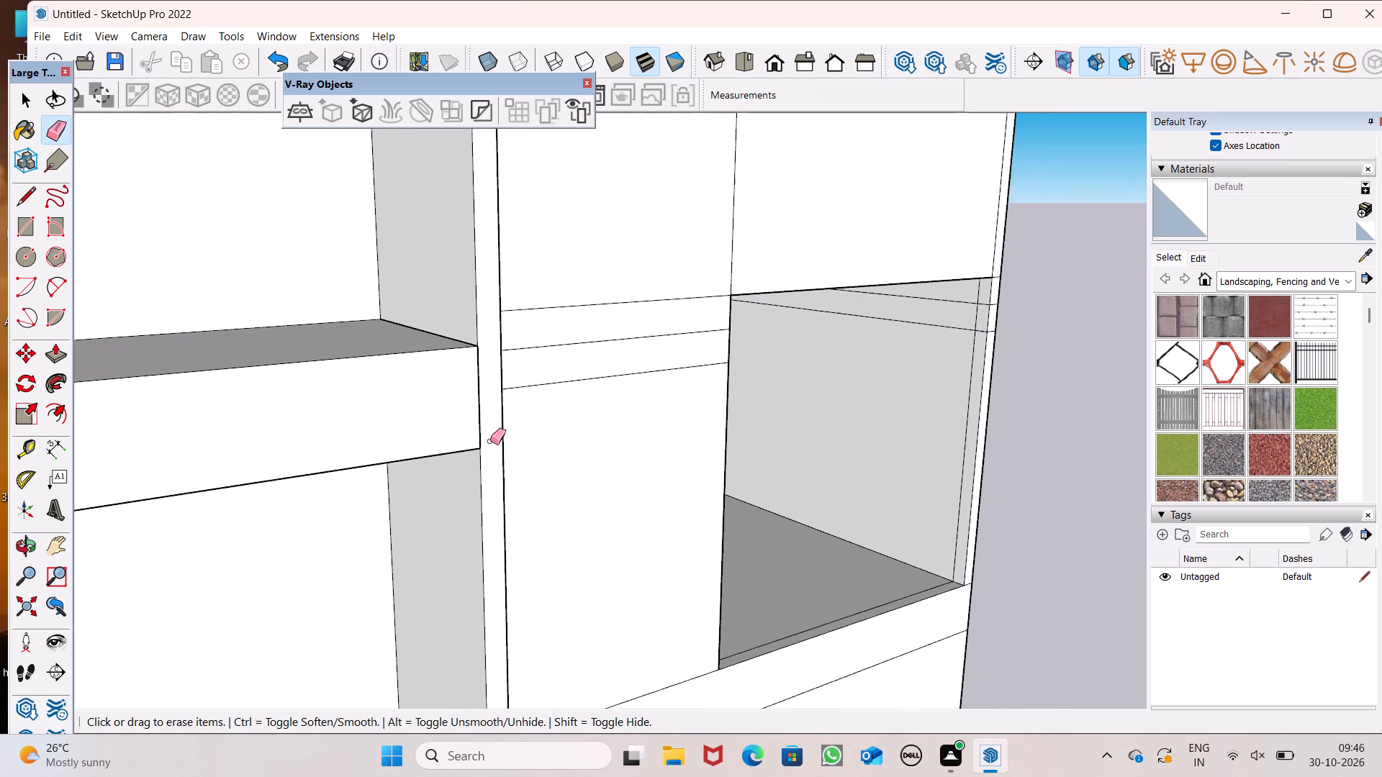
Examine the junction where the projecting slab meets the dividing wall's front edge, from several angles and close up.
{"action": "scroll", "coordinate": [490, 441], "scroll_direction": "down", "scroll_amount": 3}
{"action": "middle_click_drag", "start_coordinate": [507, 455], "coordinate": [654, 496]}
{"action": "scroll", "coordinate": [709, 537], "scroll_direction": "up", "scroll_amount": 4}
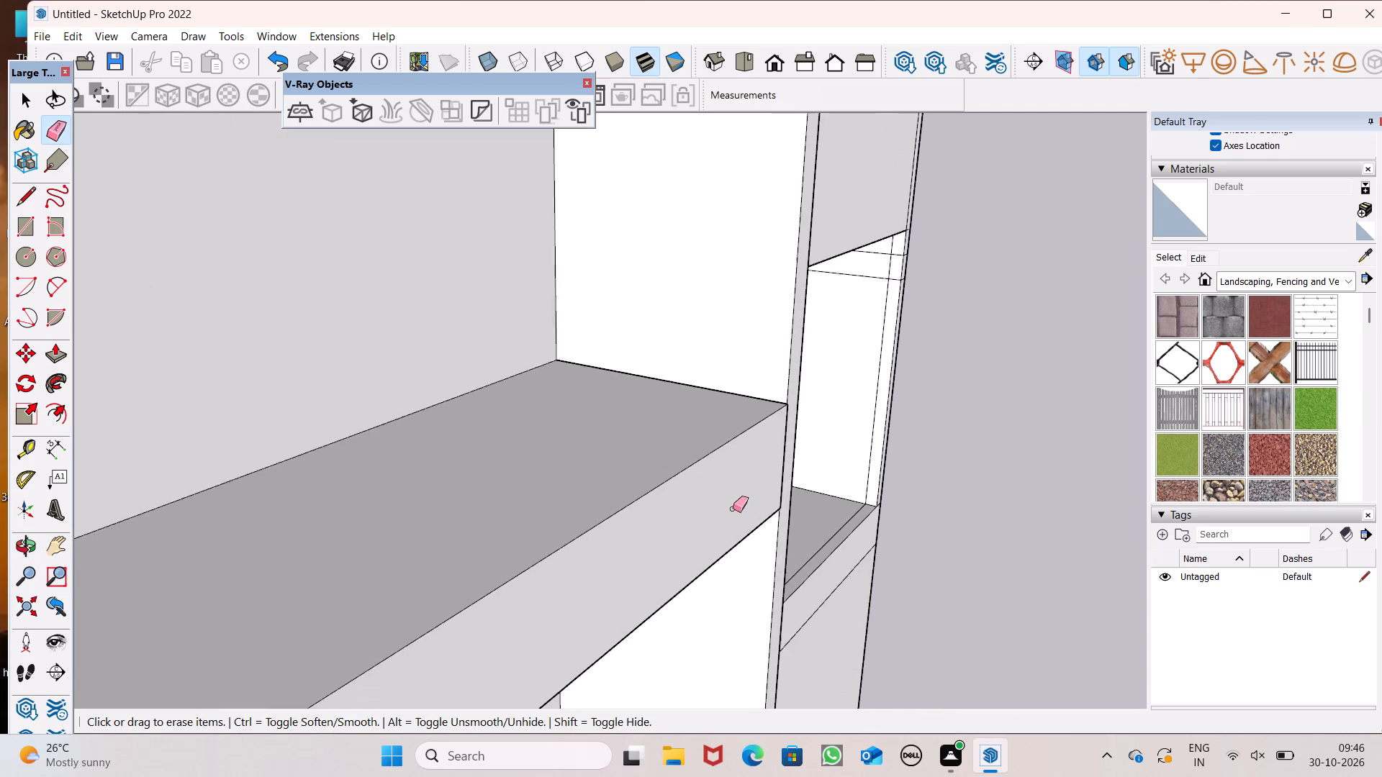
{"action": "scroll", "coordinate": [733, 509], "scroll_direction": "up", "scroll_amount": 4}
{"action": "scroll", "coordinate": [786, 481], "scroll_direction": "up", "scroll_amount": 10}
{"action": "middle_click_drag", "start_coordinate": [832, 523], "coordinate": [326, 505]}
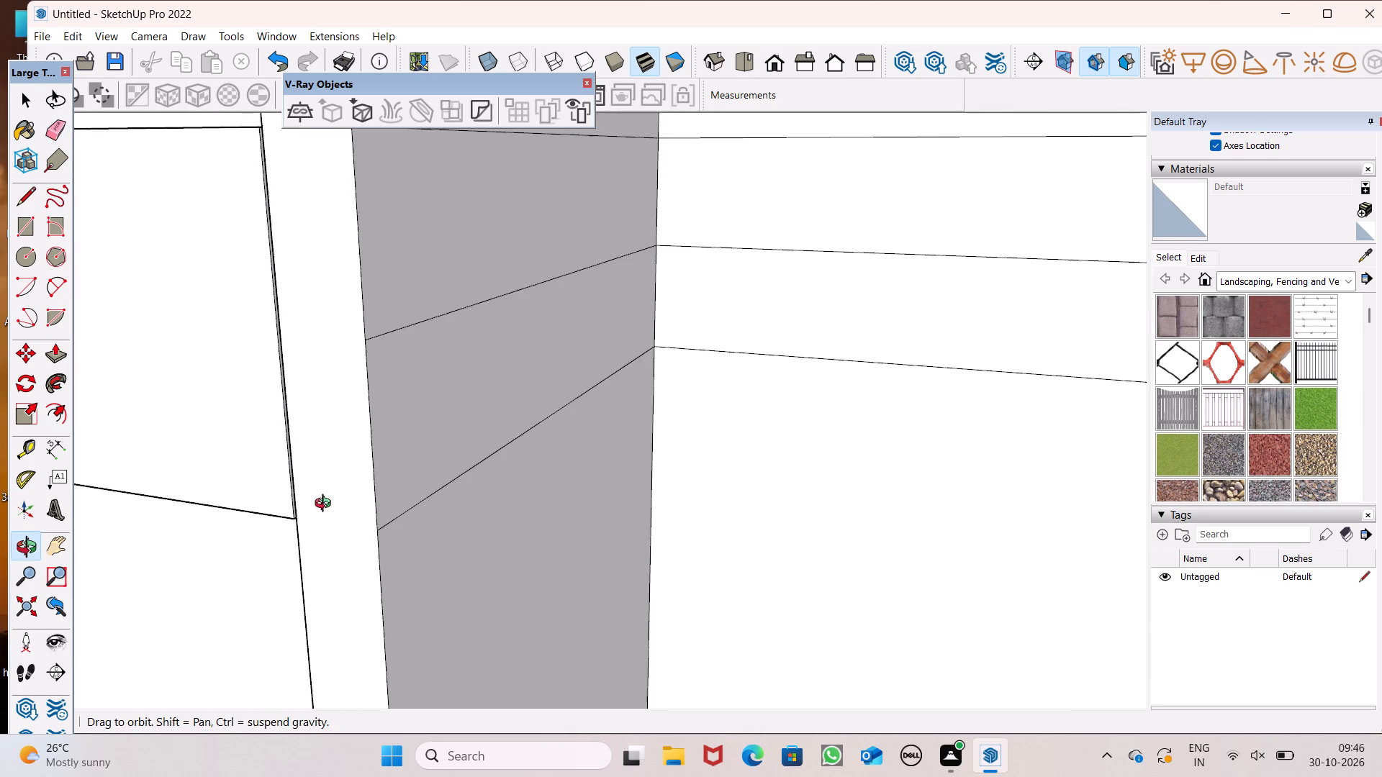
{"action": "middle_click_drag", "start_coordinate": [326, 505], "coordinate": [286, 506]}
{"action": "scroll", "coordinate": [209, 506], "scroll_direction": "up", "scroll_amount": 7}
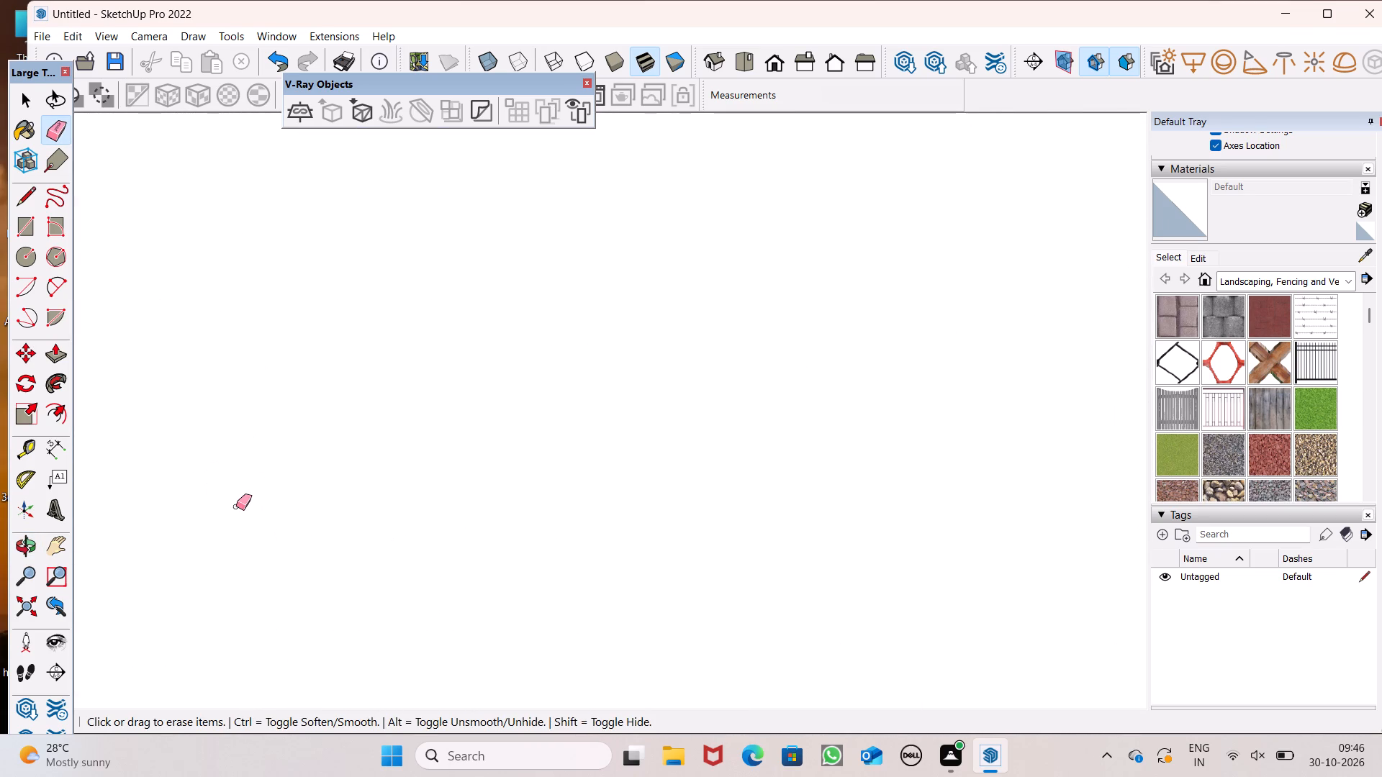
{"action": "scroll", "coordinate": [236, 506], "scroll_direction": "down", "scroll_amount": 6}
{"action": "scroll", "coordinate": [307, 454], "scroll_direction": "up", "scroll_amount": 8}
{"action": "middle_click_drag", "start_coordinate": [339, 475], "coordinate": [435, 475]}
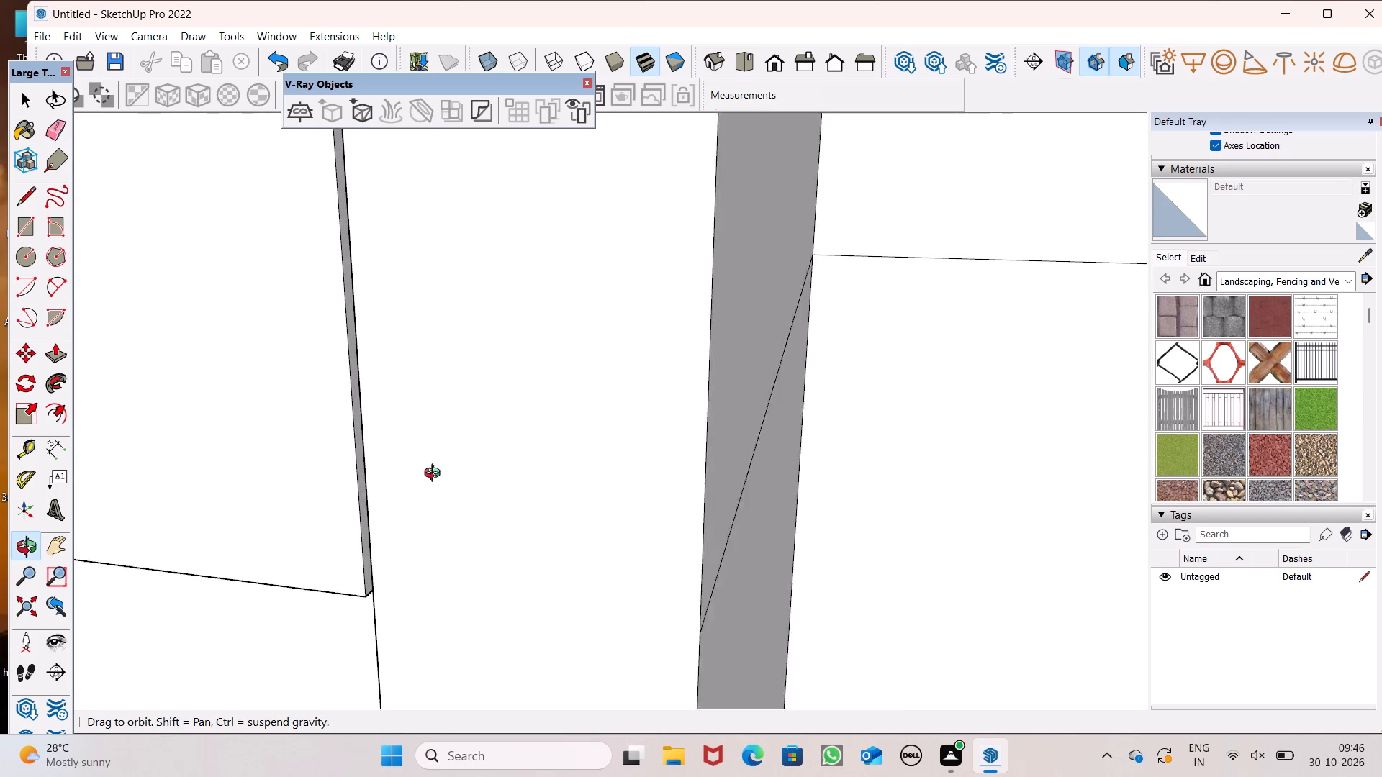
{"action": "middle_click_drag", "start_coordinate": [435, 475], "coordinate": [692, 592]}
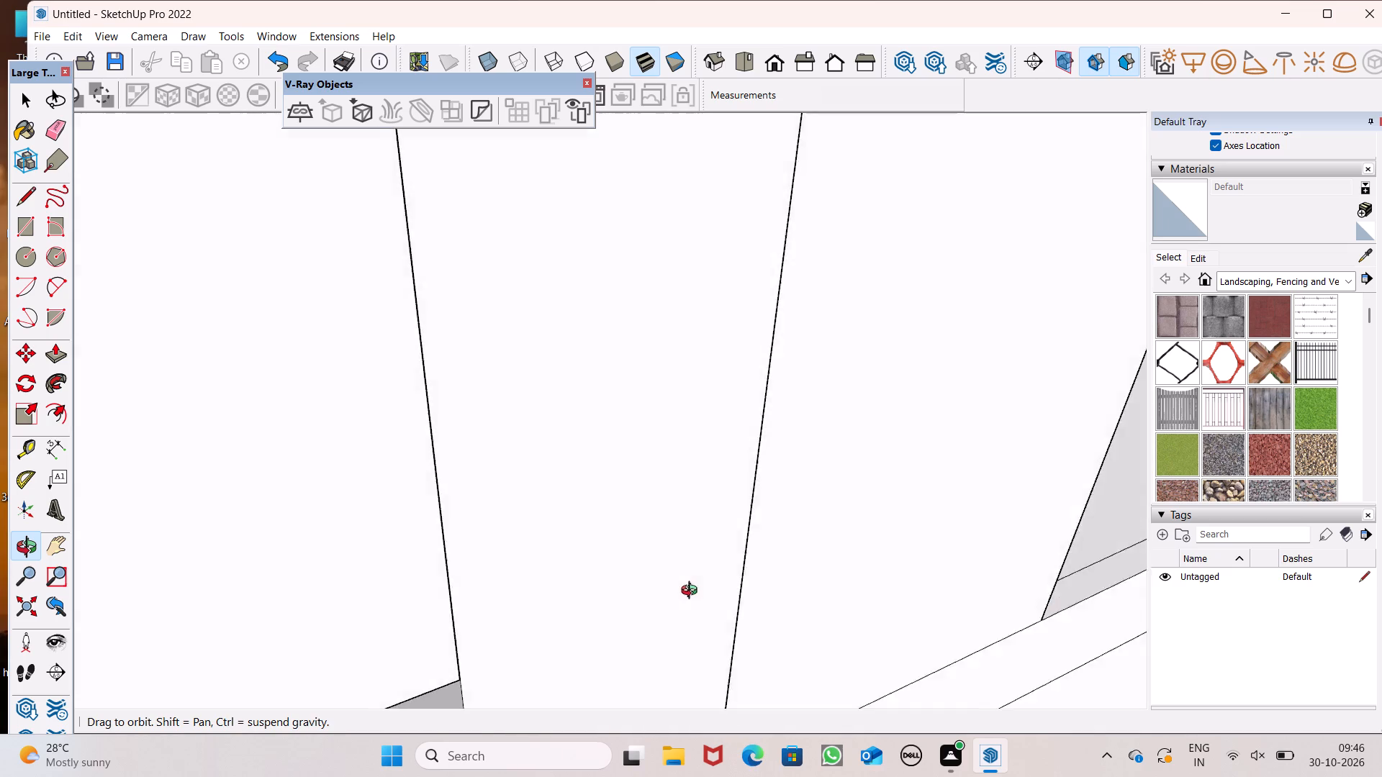
{"action": "middle_click_drag", "start_coordinate": [692, 592], "coordinate": [623, 476]}
{"action": "scroll", "coordinate": [554, 396], "scroll_direction": "down", "scroll_amount": 14}
{"action": "middle_click_drag", "start_coordinate": [553, 465], "coordinate": [738, 699]}
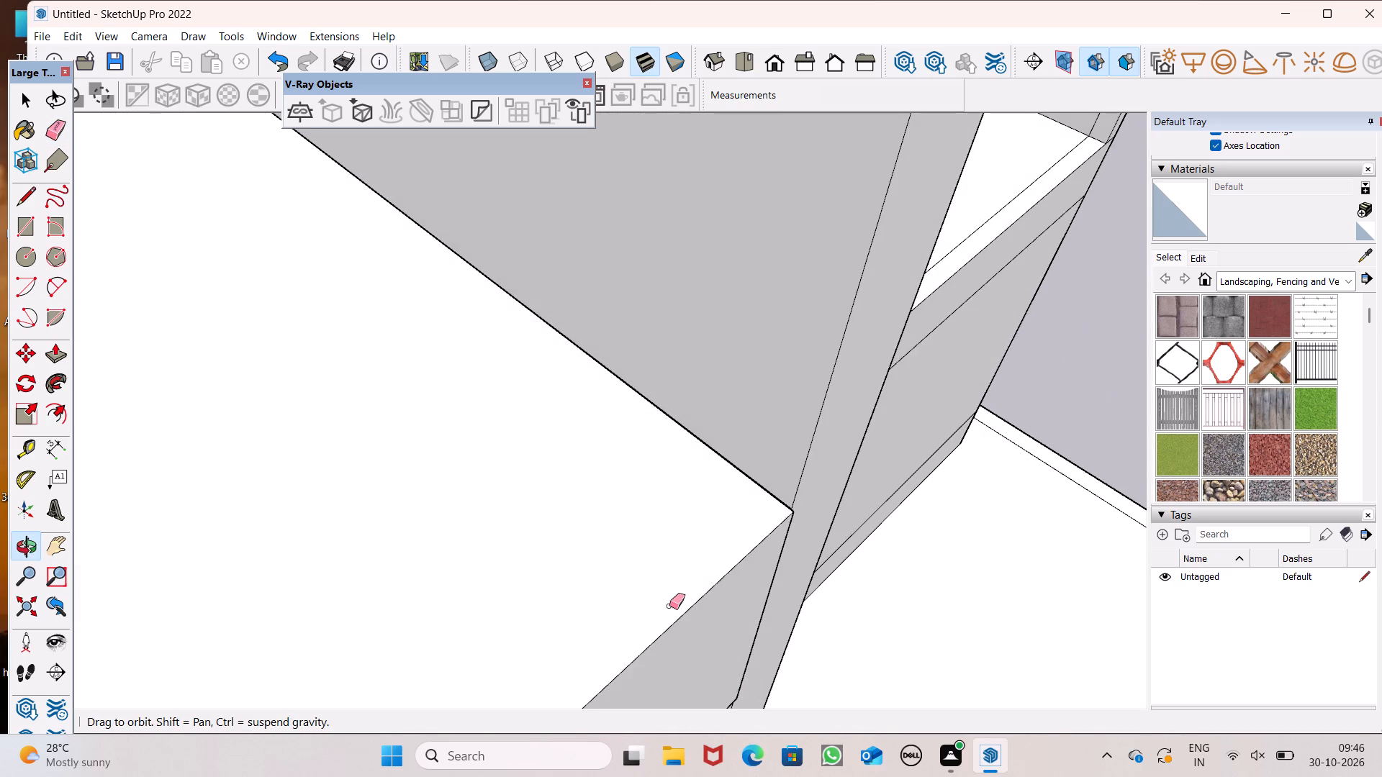
{"action": "scroll", "coordinate": [669, 606], "scroll_direction": "down", "scroll_amount": 2}
{"action": "middle_click_drag", "start_coordinate": [709, 567], "coordinate": [486, 450]}
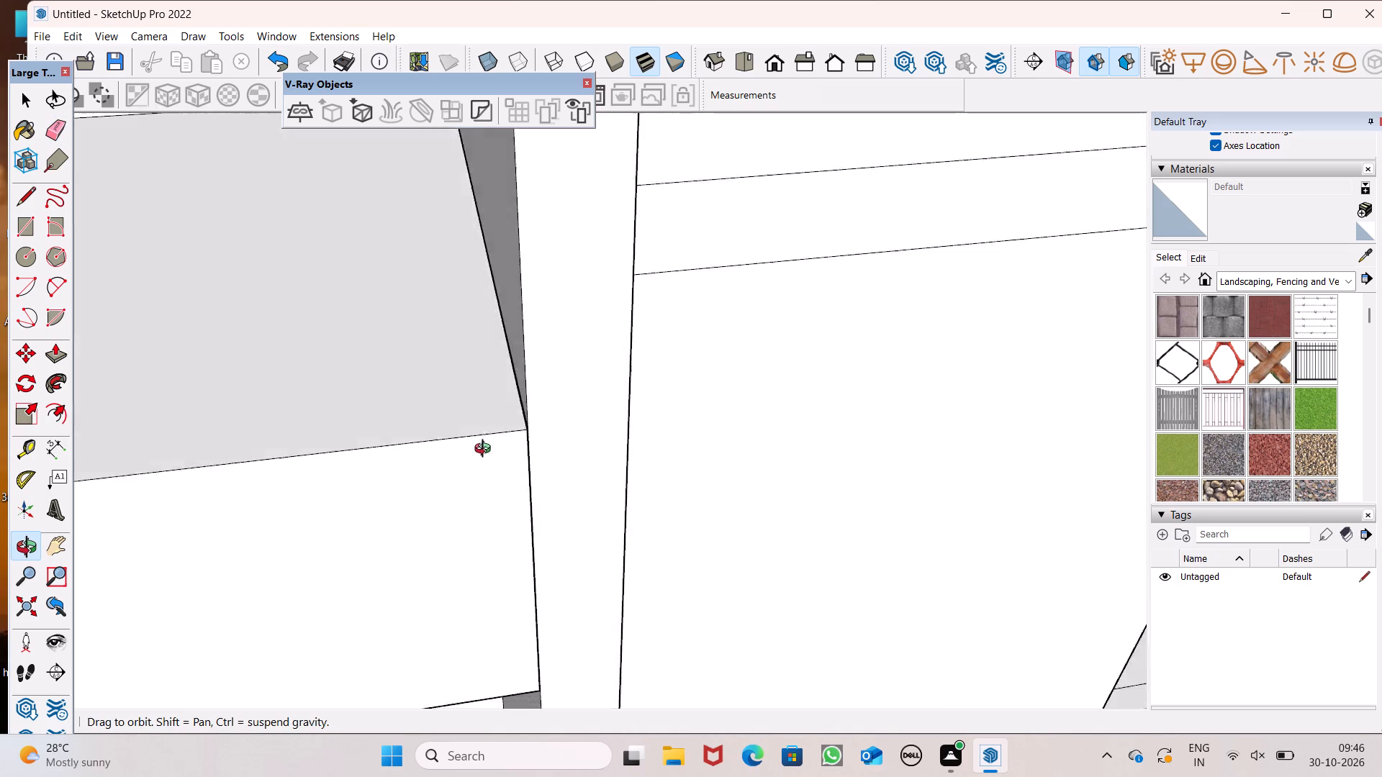
{"action": "middle_click_drag", "start_coordinate": [486, 450], "coordinate": [442, 312]}
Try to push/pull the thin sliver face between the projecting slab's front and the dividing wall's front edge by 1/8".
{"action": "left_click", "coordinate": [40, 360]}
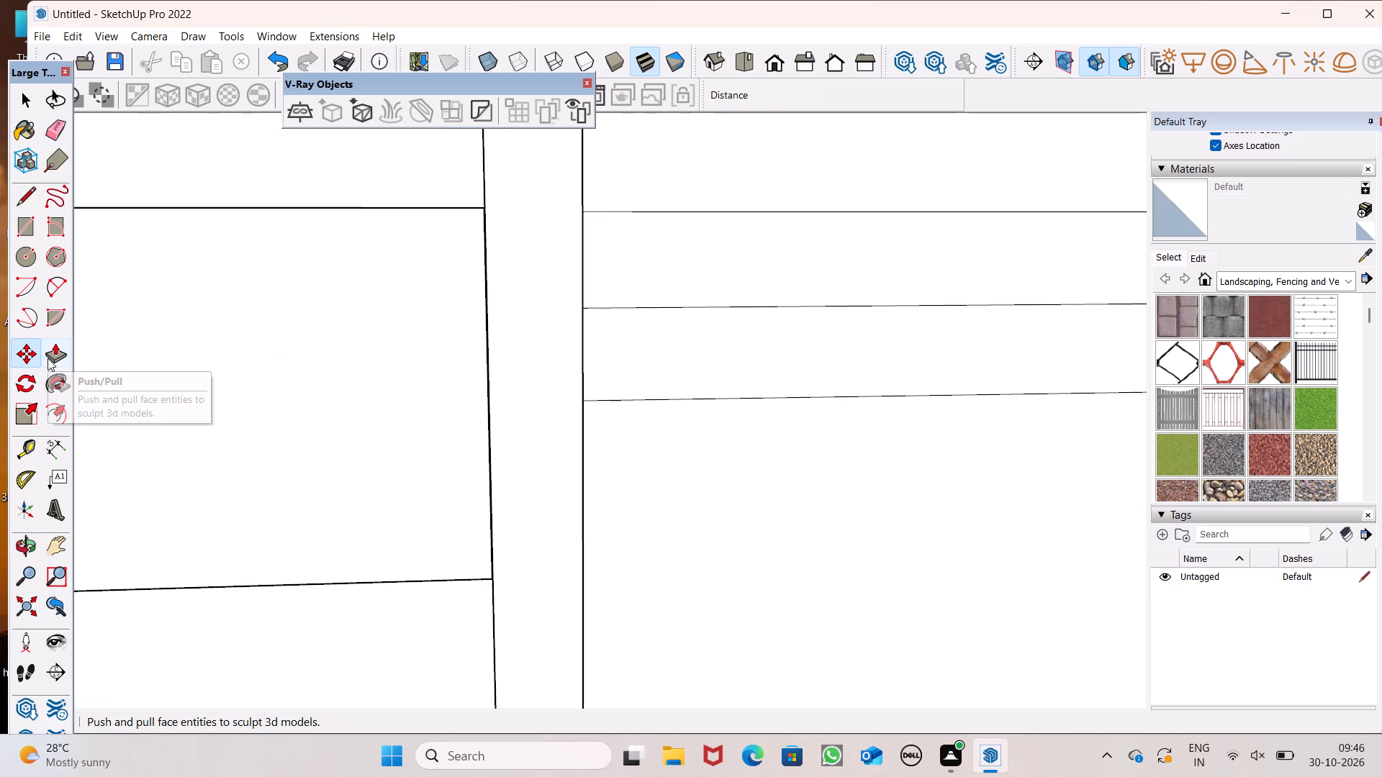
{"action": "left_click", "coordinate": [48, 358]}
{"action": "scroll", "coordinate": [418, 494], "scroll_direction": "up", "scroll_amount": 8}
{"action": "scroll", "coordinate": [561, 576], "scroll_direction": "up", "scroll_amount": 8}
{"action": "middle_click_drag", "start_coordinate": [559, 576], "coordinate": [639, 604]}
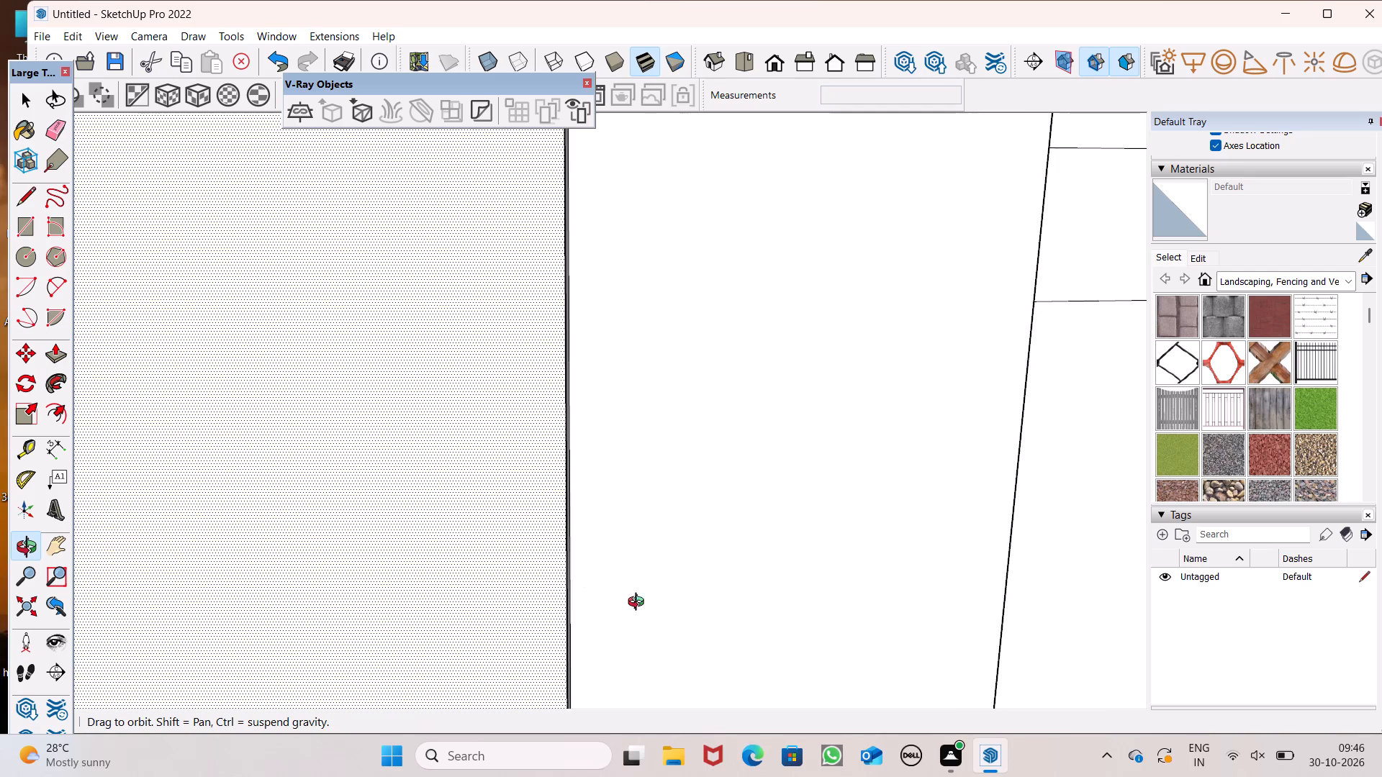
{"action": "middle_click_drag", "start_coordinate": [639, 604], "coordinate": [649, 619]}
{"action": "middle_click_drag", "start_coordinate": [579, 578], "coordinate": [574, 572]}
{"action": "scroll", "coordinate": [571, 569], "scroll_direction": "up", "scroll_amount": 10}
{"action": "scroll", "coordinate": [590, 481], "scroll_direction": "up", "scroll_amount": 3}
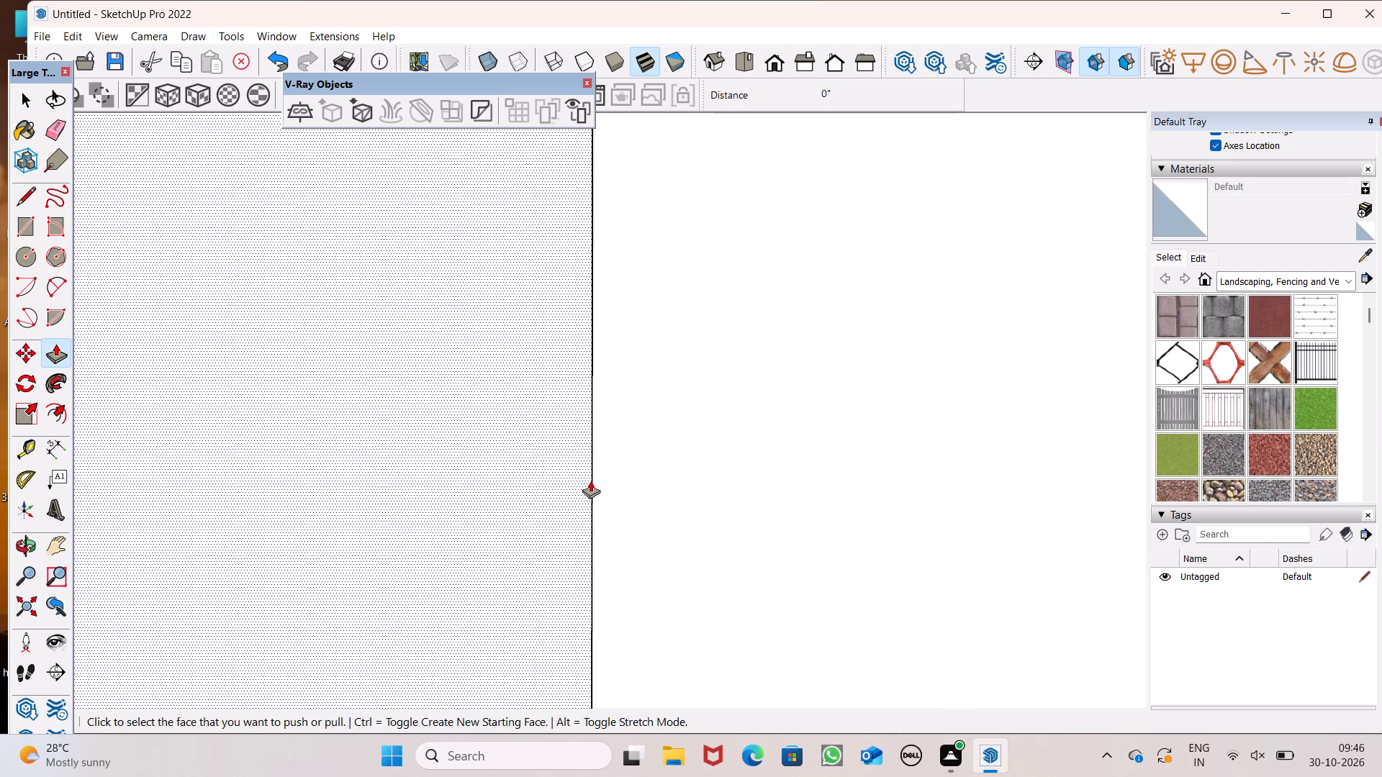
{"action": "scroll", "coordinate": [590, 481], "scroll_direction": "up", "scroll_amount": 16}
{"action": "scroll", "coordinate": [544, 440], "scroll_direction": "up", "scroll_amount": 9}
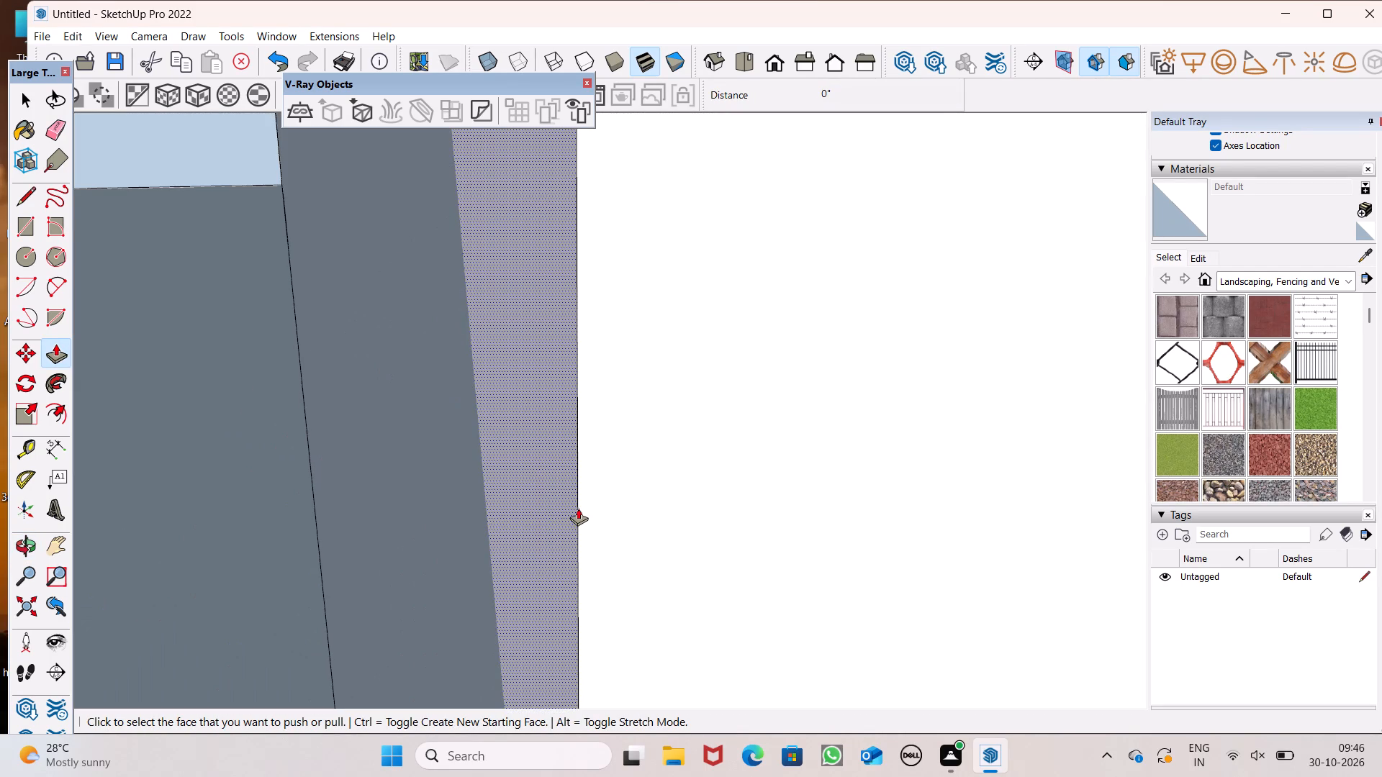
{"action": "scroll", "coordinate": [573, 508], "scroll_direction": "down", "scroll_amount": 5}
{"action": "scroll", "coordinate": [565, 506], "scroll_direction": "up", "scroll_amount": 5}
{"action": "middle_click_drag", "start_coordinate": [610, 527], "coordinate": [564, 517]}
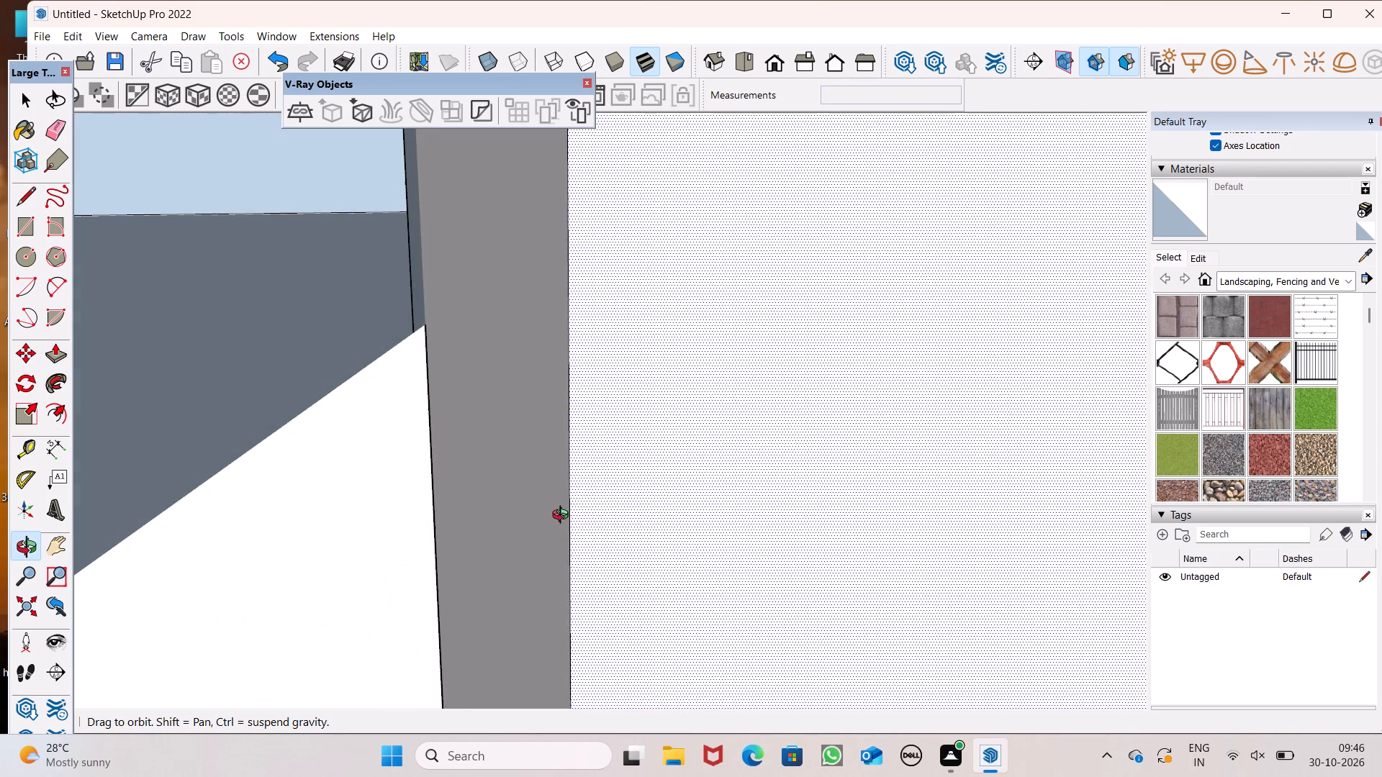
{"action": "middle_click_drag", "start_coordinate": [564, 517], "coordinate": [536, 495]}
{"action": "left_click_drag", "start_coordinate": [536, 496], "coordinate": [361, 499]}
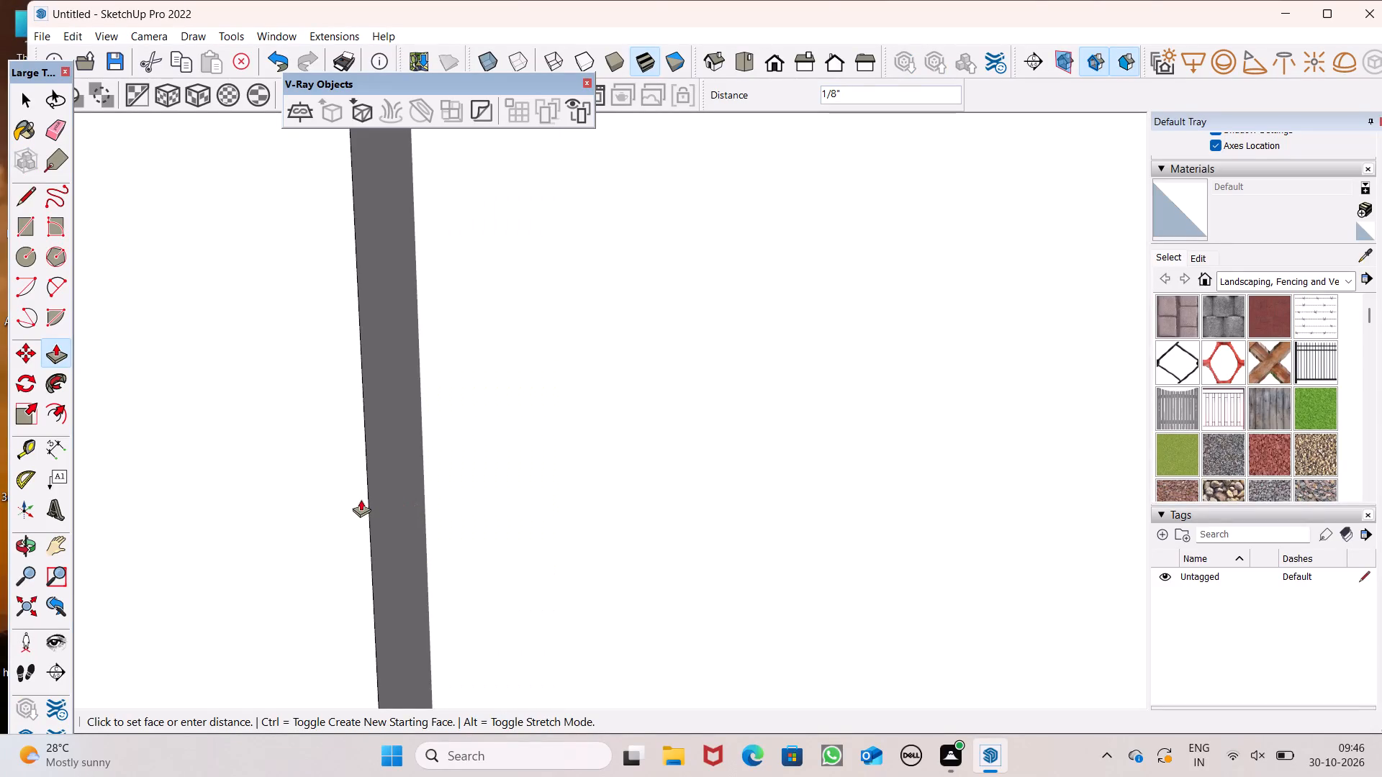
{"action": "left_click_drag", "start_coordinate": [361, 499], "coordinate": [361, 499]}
Undo the sliver push/pull, the recent line erasures on both walls, and the slab's projection between them.
{"action": "scroll", "coordinate": [494, 440], "scroll_direction": "down", "scroll_amount": 8}
{"action": "scroll", "coordinate": [589, 445], "scroll_direction": "down", "scroll_amount": 9}
{"action": "scroll", "coordinate": [598, 439], "scroll_direction": "down", "scroll_amount": 16}
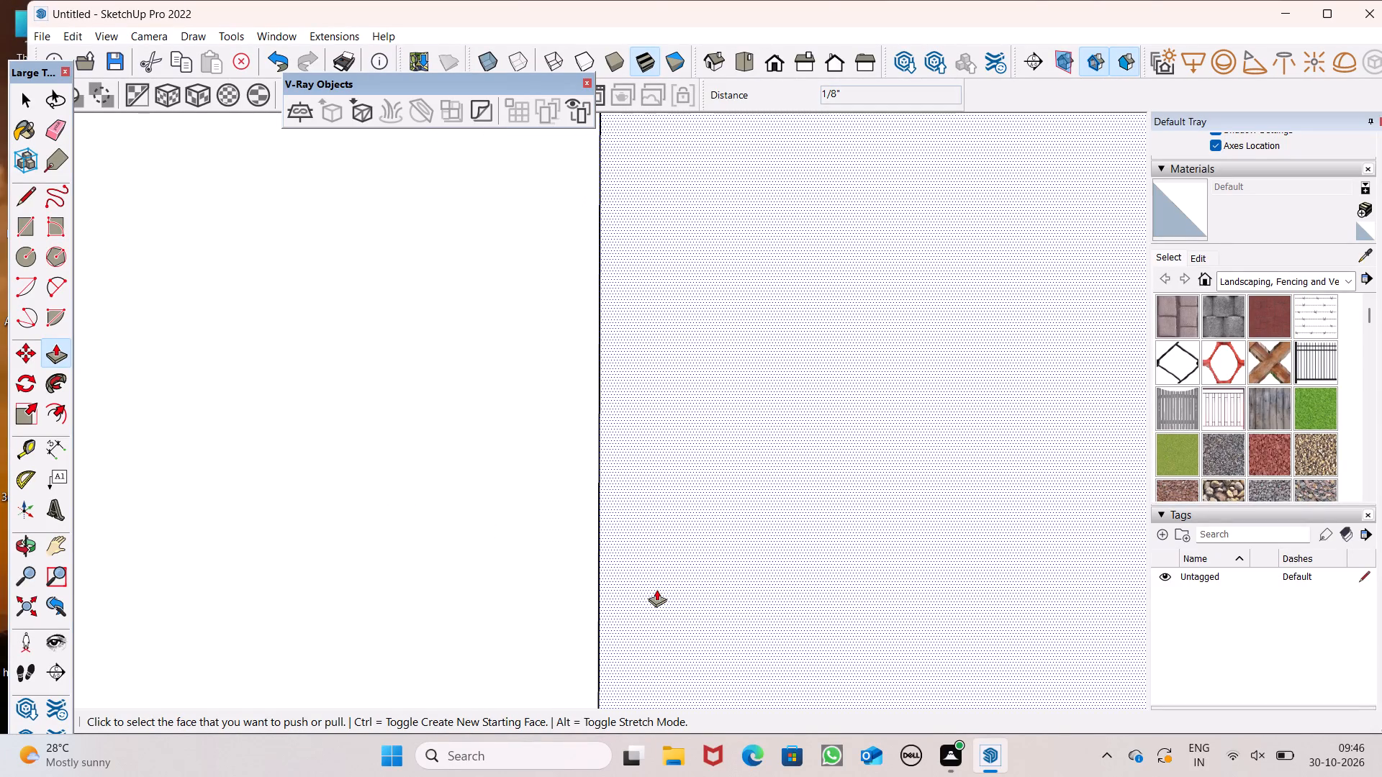
{"action": "key", "text": "ctrl+z"}
{"action": "scroll", "coordinate": [647, 565], "scroll_direction": "down", "scroll_amount": 17, "text": "ctrl"}
{"action": "key", "text": "ctrl+z"}
{"action": "scroll", "coordinate": [610, 550], "scroll_direction": "down", "scroll_amount": 9, "text": "ctrl"}
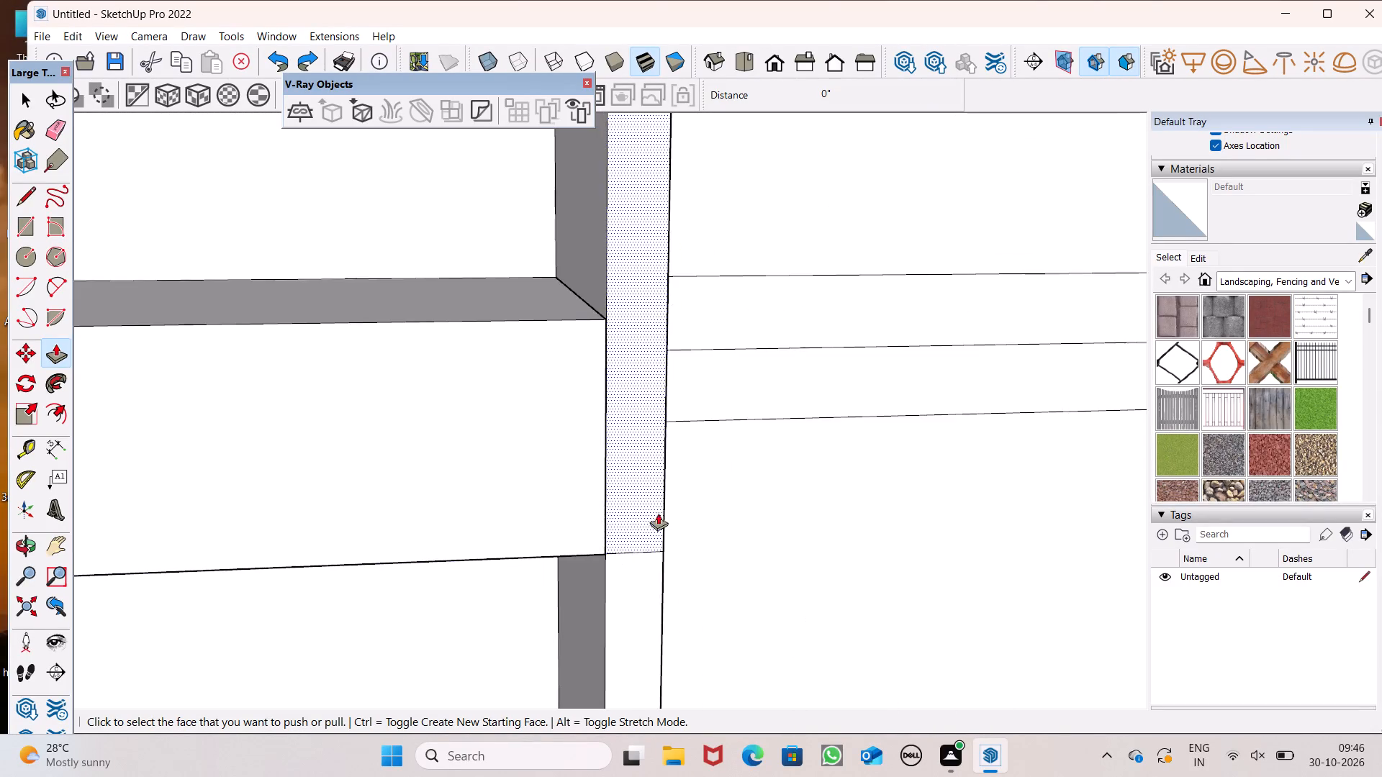
{"action": "scroll", "coordinate": [659, 512], "scroll_direction": "down", "scroll_amount": 7}
{"action": "key", "text": "ctrl+z"}
{"action": "scroll", "coordinate": [759, 500], "scroll_direction": "down", "scroll_amount": 8, "text": "ctrl"}
{"action": "key", "text": "ctrl+z"}
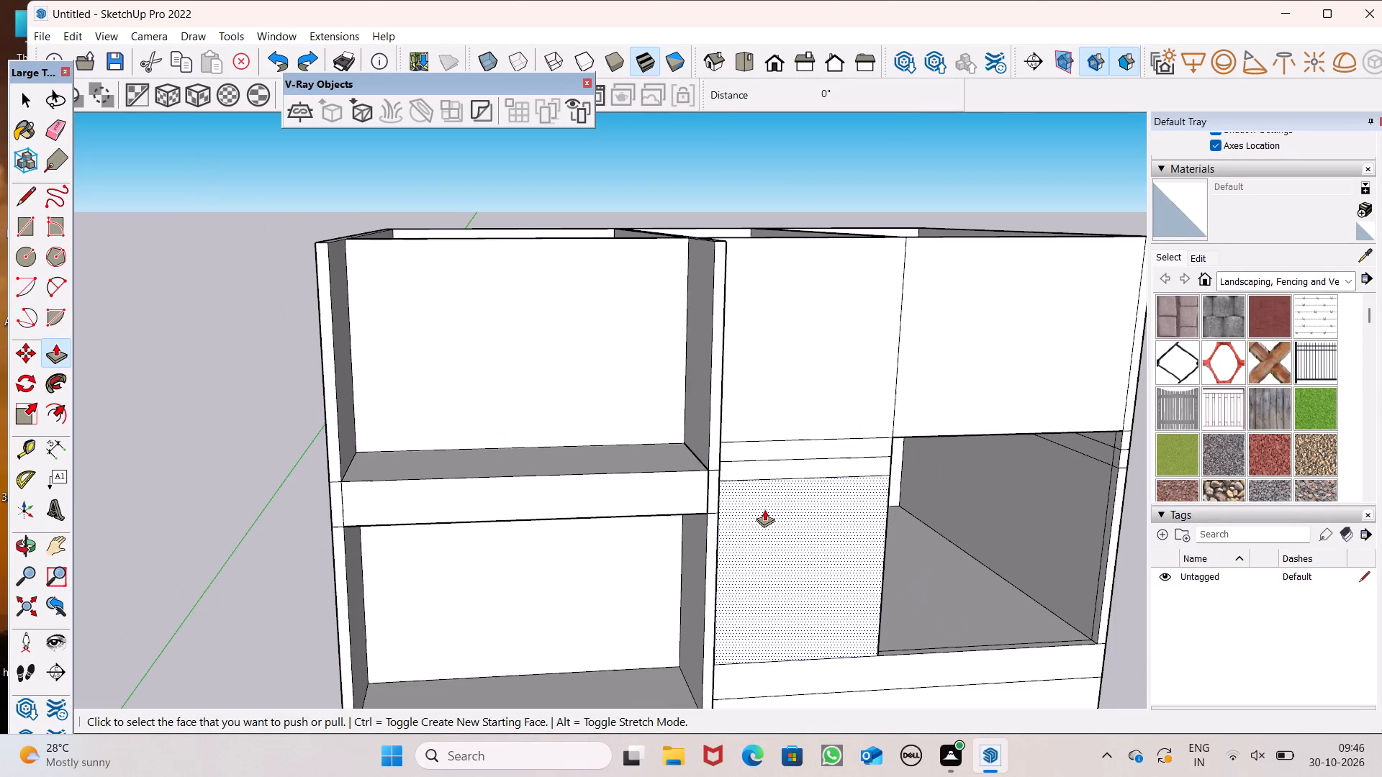
{"action": "key", "text": "ctrl+z"}
{"action": "key", "text": "ctrl+z"}
{"action": "key", "text": "ctrl+z"}
{"action": "key", "text": "ctrl+z"}
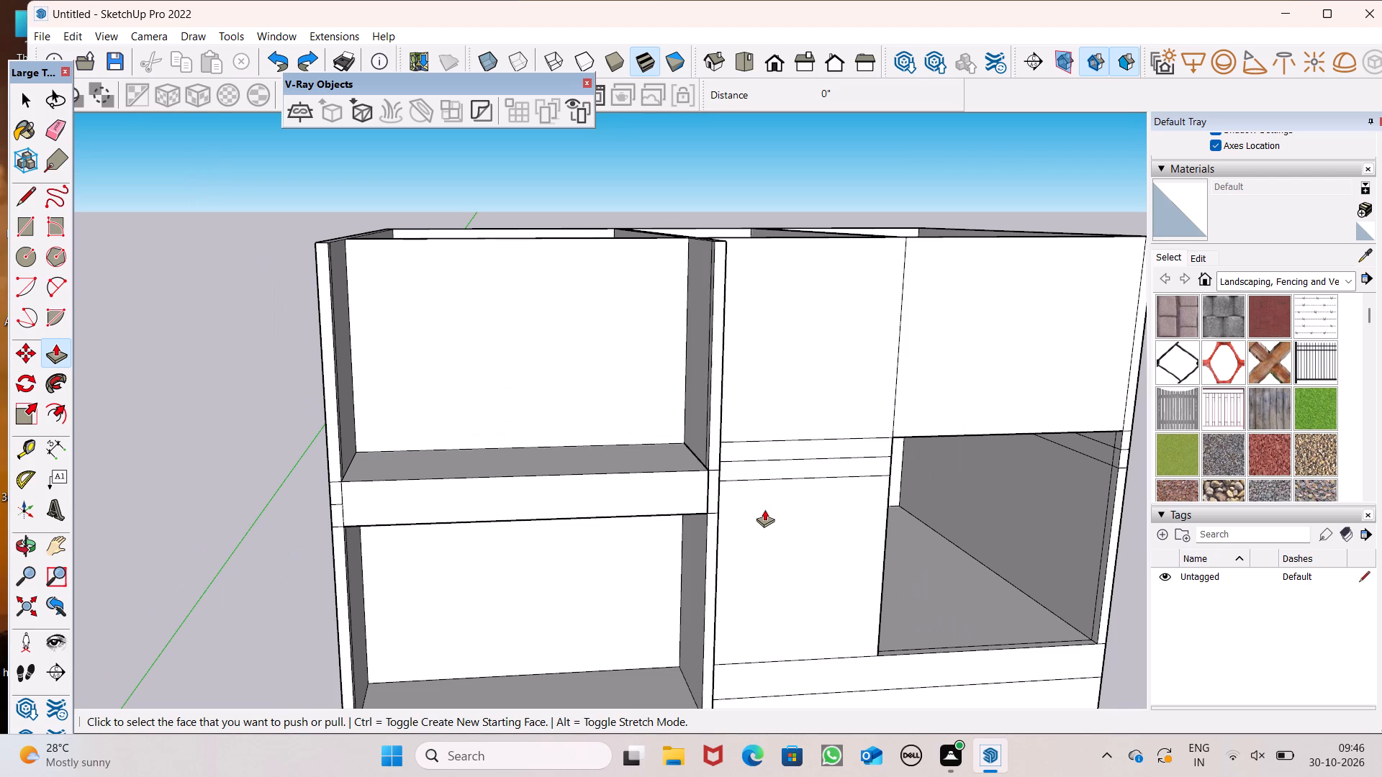
{"action": "key", "text": "ctrl+z"}
Erase the three short band lines across the front end of the outer side wall.
{"action": "middle_click_drag", "start_coordinate": [528, 547], "coordinate": [435, 532]}
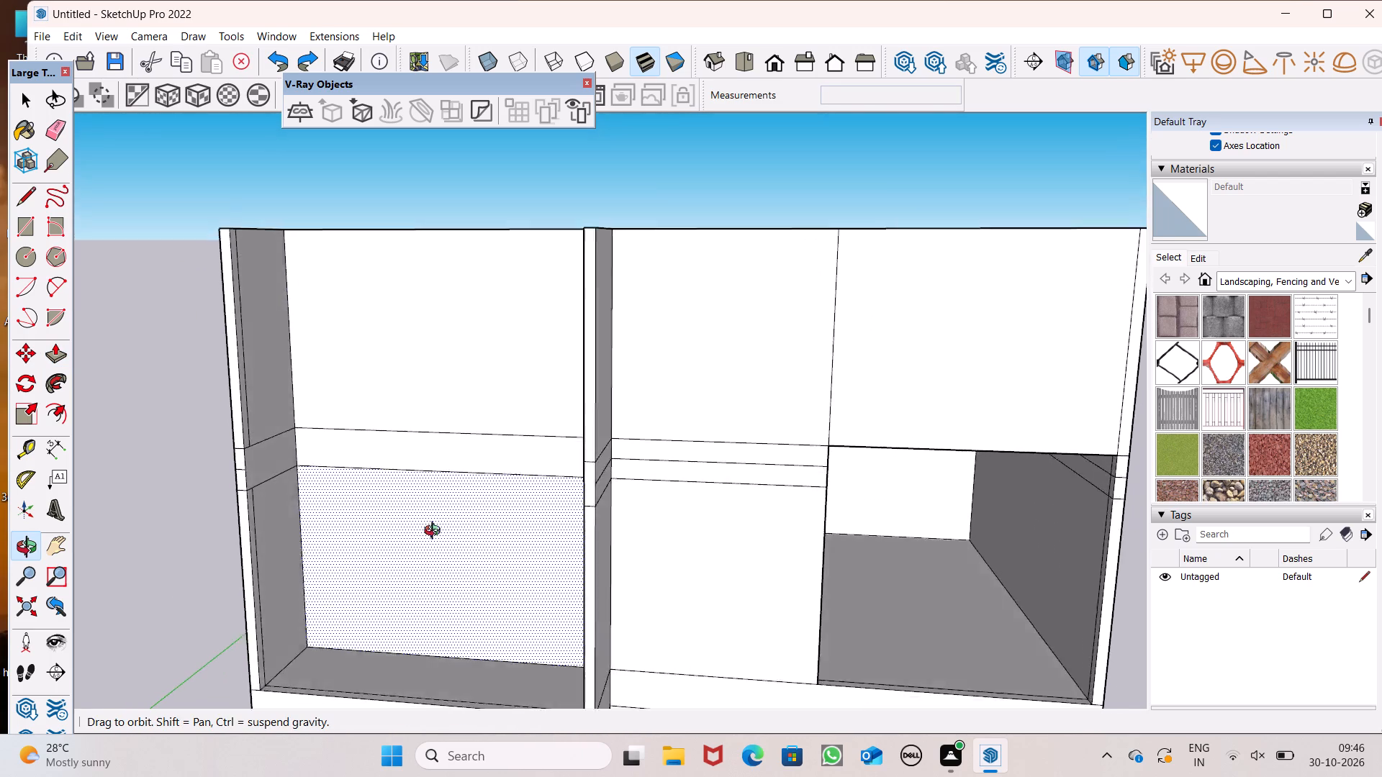
{"action": "middle_click_drag", "start_coordinate": [435, 532], "coordinate": [471, 519]}
{"action": "scroll", "coordinate": [506, 444], "scroll_direction": "down", "scroll_amount": 4}
{"action": "middle_click_drag", "start_coordinate": [450, 483], "coordinate": [375, 487]}
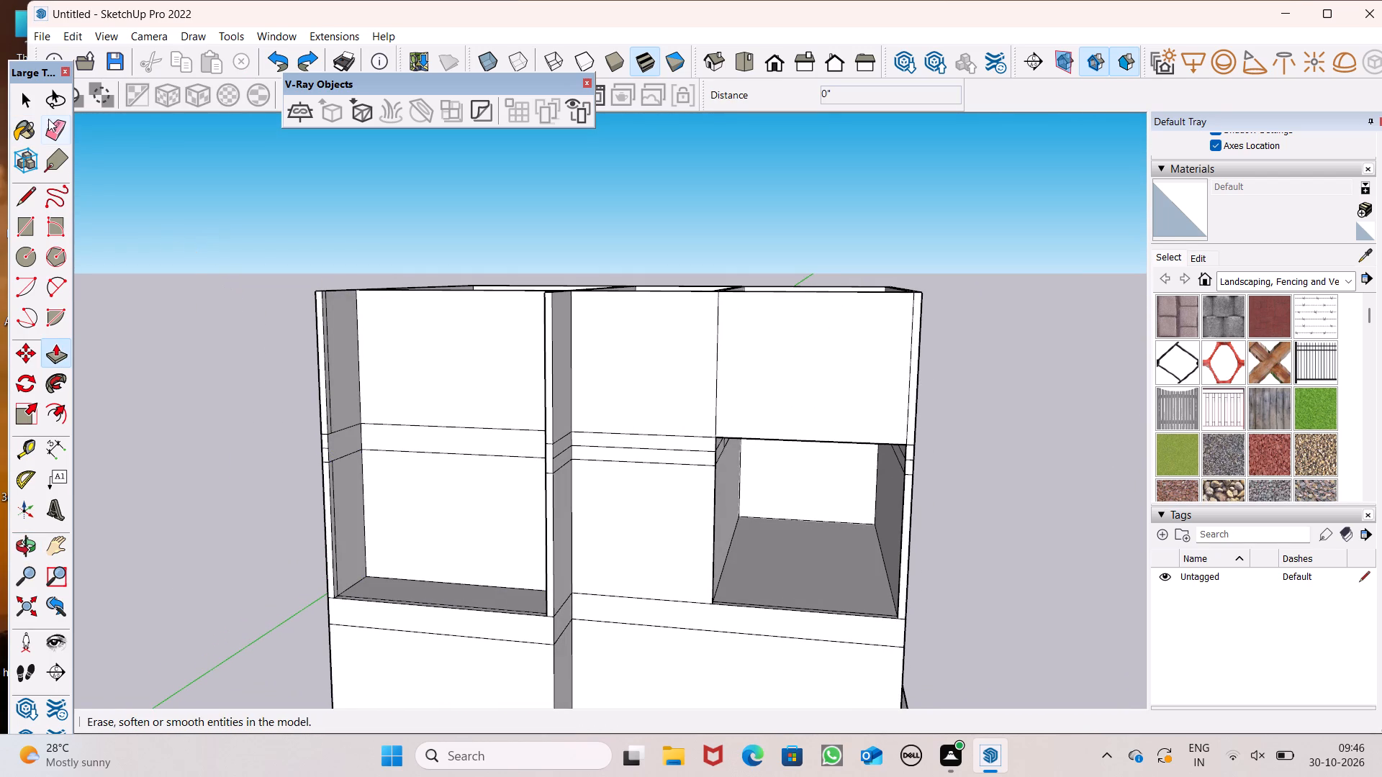
{"action": "left_click", "coordinate": [48, 119]}
{"action": "scroll", "coordinate": [272, 386], "scroll_direction": "up", "scroll_amount": 8}
{"action": "scroll", "coordinate": [329, 472], "scroll_direction": "up", "scroll_amount": 6}
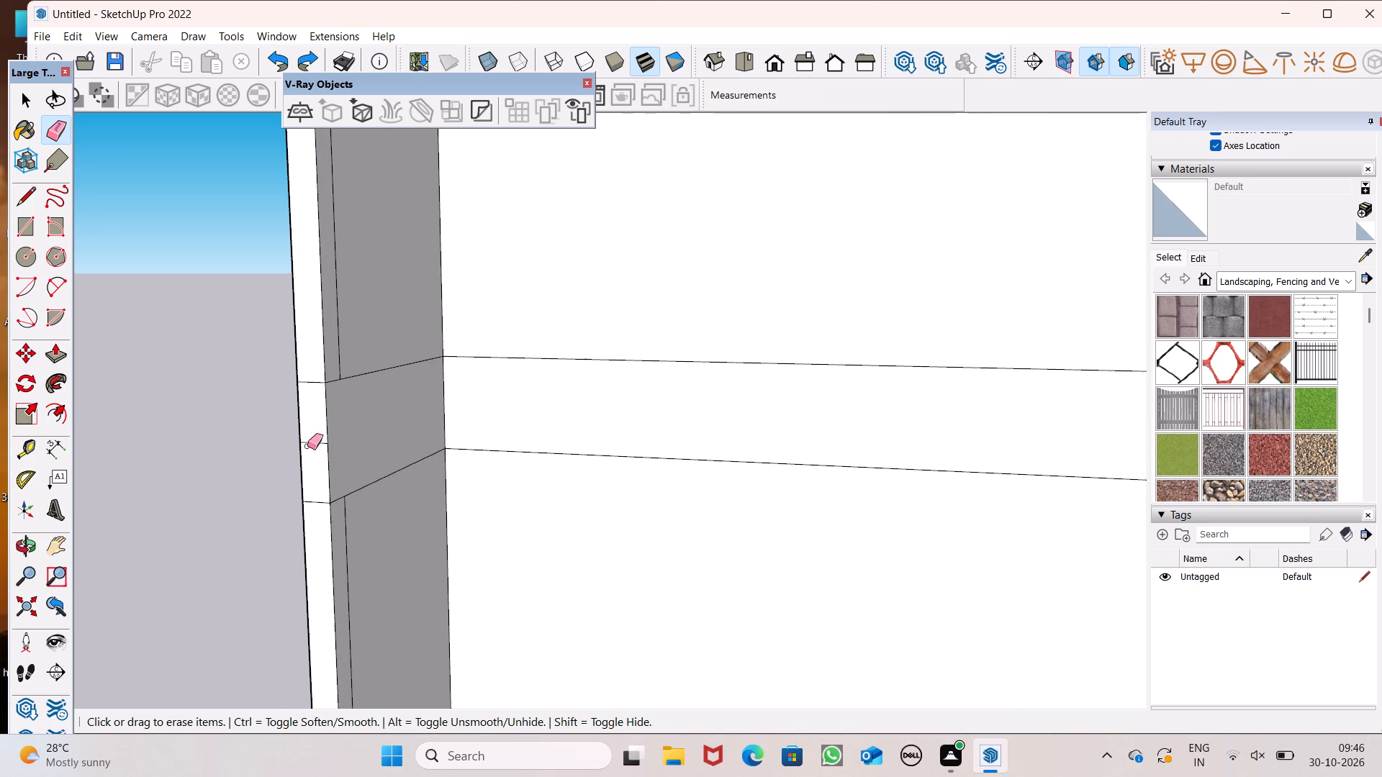
{"action": "left_click", "coordinate": [307, 445]}
{"action": "left_click_drag", "start_coordinate": [307, 436], "coordinate": [307, 446]}
{"action": "left_click_drag", "start_coordinate": [314, 473], "coordinate": [315, 501]}
{"action": "left_click_drag", "start_coordinate": [304, 378], "coordinate": [308, 399]}
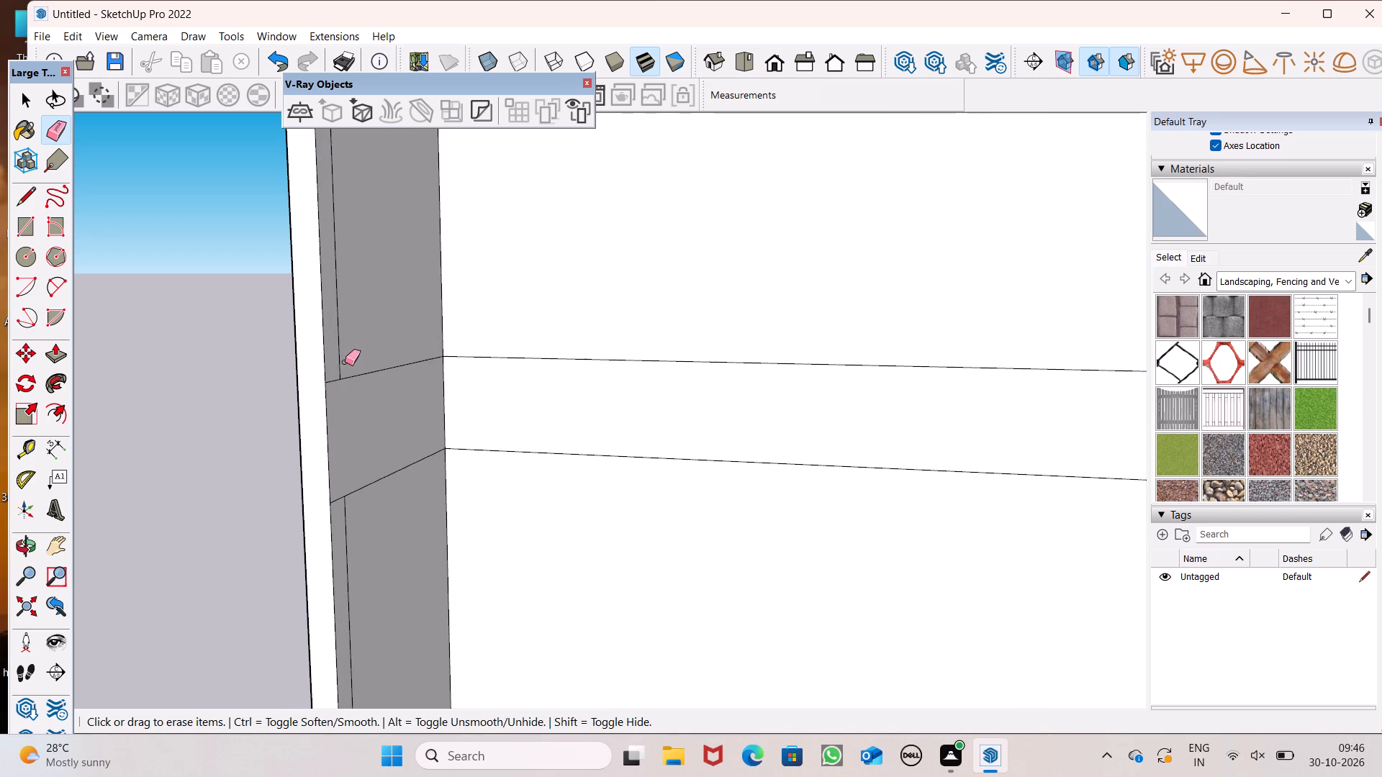
Erase the leftover vertical lines near the front edge and the two band lines on the outer side wall's inner face.
{"action": "left_click", "coordinate": [340, 365]}
{"action": "left_click_drag", "start_coordinate": [351, 565], "coordinate": [349, 565]}
{"action": "left_click_drag", "start_coordinate": [349, 565], "coordinate": [351, 549]}
{"action": "left_click", "coordinate": [348, 544]}
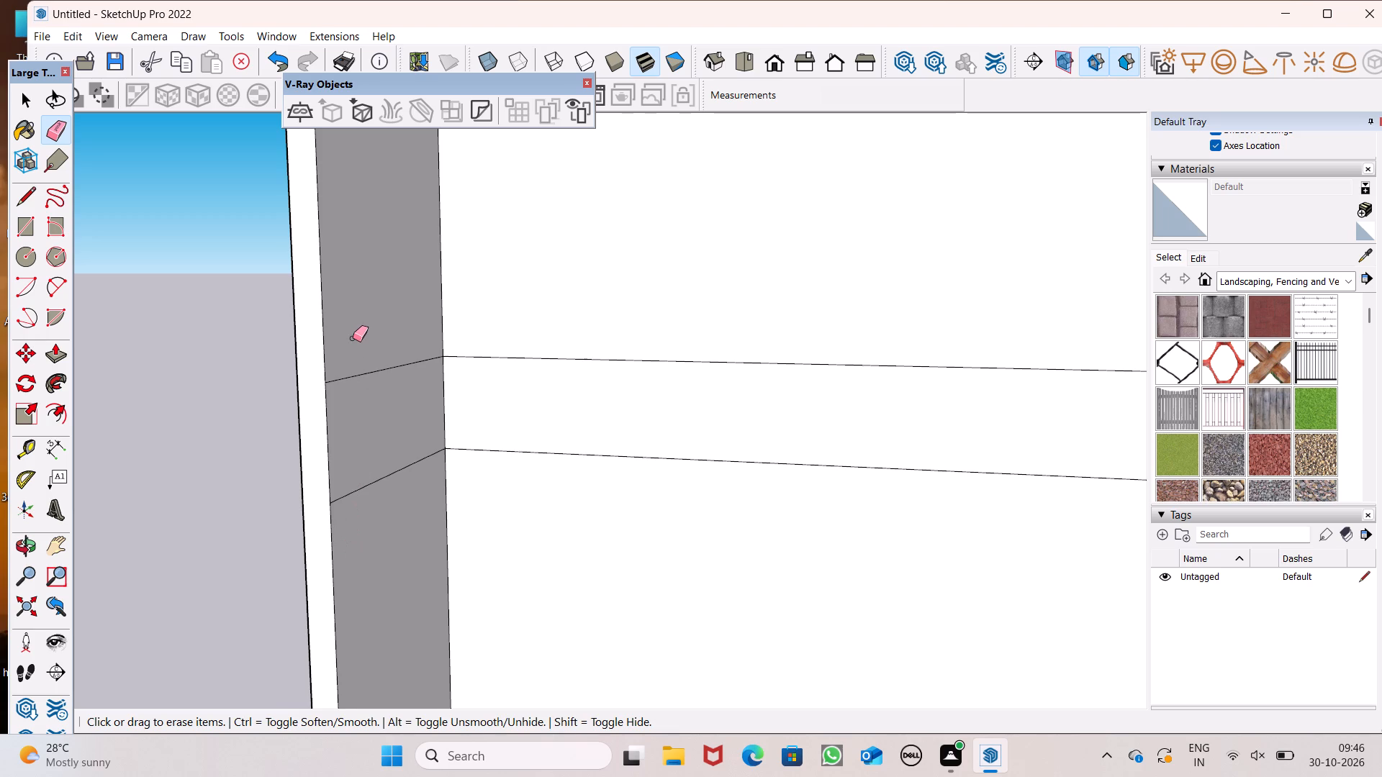
{"action": "scroll", "coordinate": [353, 338], "scroll_direction": "down", "scroll_amount": 3}
{"action": "middle_click_drag", "start_coordinate": [503, 476], "coordinate": [452, 476]}
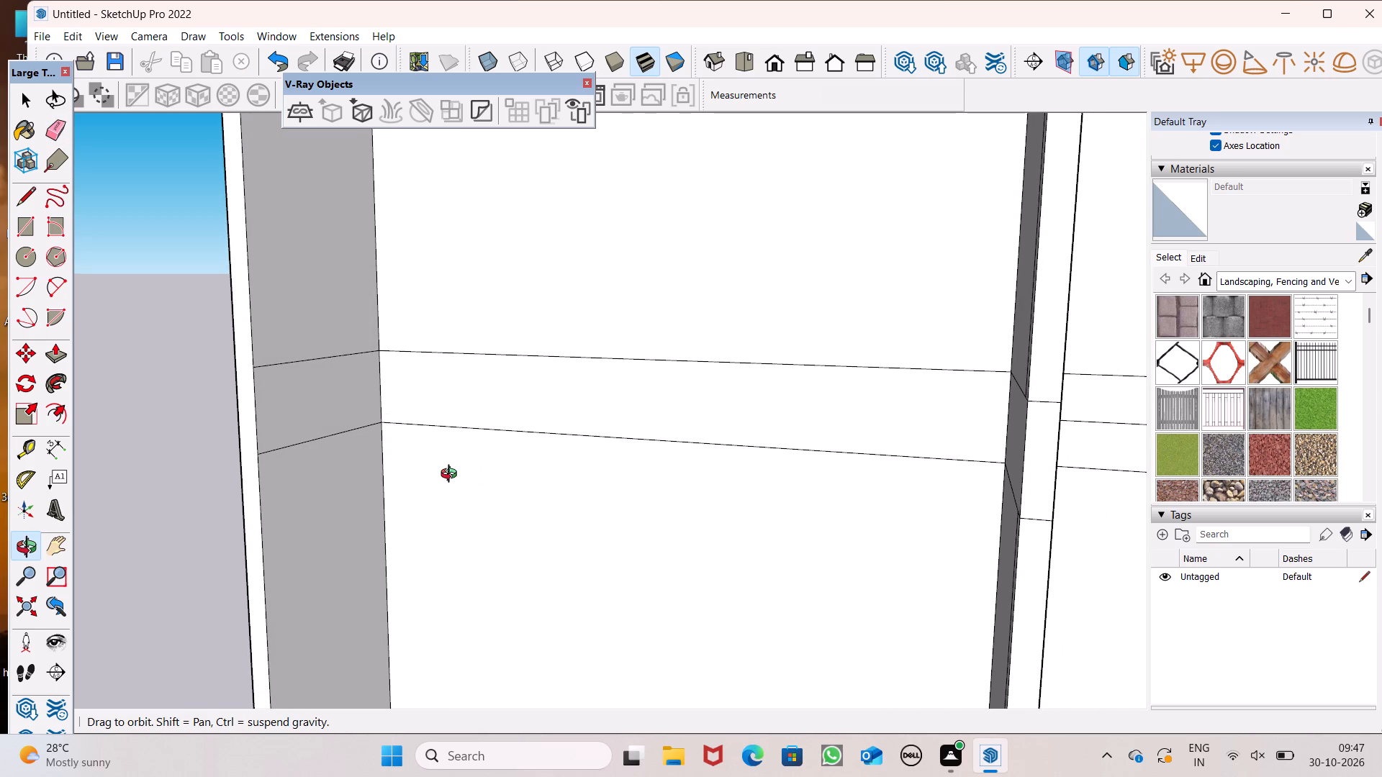
{"action": "middle_click_drag", "start_coordinate": [452, 476], "coordinate": [450, 450]}
{"action": "left_click_drag", "start_coordinate": [352, 323], "coordinate": [313, 436]}
Erase the two band lines and the leftover vertical line pieces on the dividing wall's inner face.
{"action": "middle_click_drag", "start_coordinate": [403, 422], "coordinate": [810, 481]}
{"action": "scroll", "coordinate": [311, 468], "scroll_direction": "down", "scroll_amount": 6}
{"action": "scroll", "coordinate": [767, 414], "scroll_direction": "up", "scroll_amount": 5}
{"action": "left_click_drag", "start_coordinate": [757, 377], "coordinate": [751, 412]}
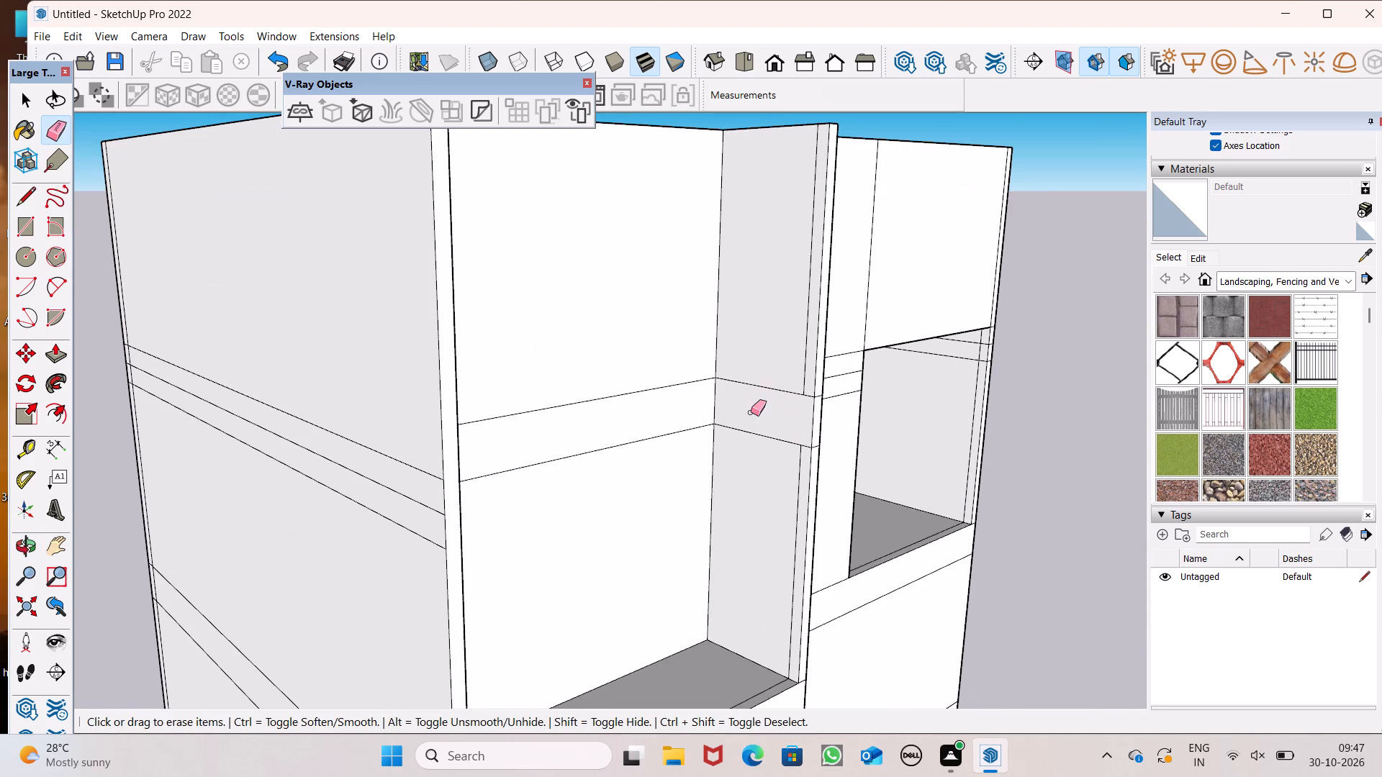
{"action": "left_click_drag", "start_coordinate": [751, 412], "coordinate": [745, 447]}
{"action": "middle_click_drag", "start_coordinate": [757, 455], "coordinate": [794, 473]}
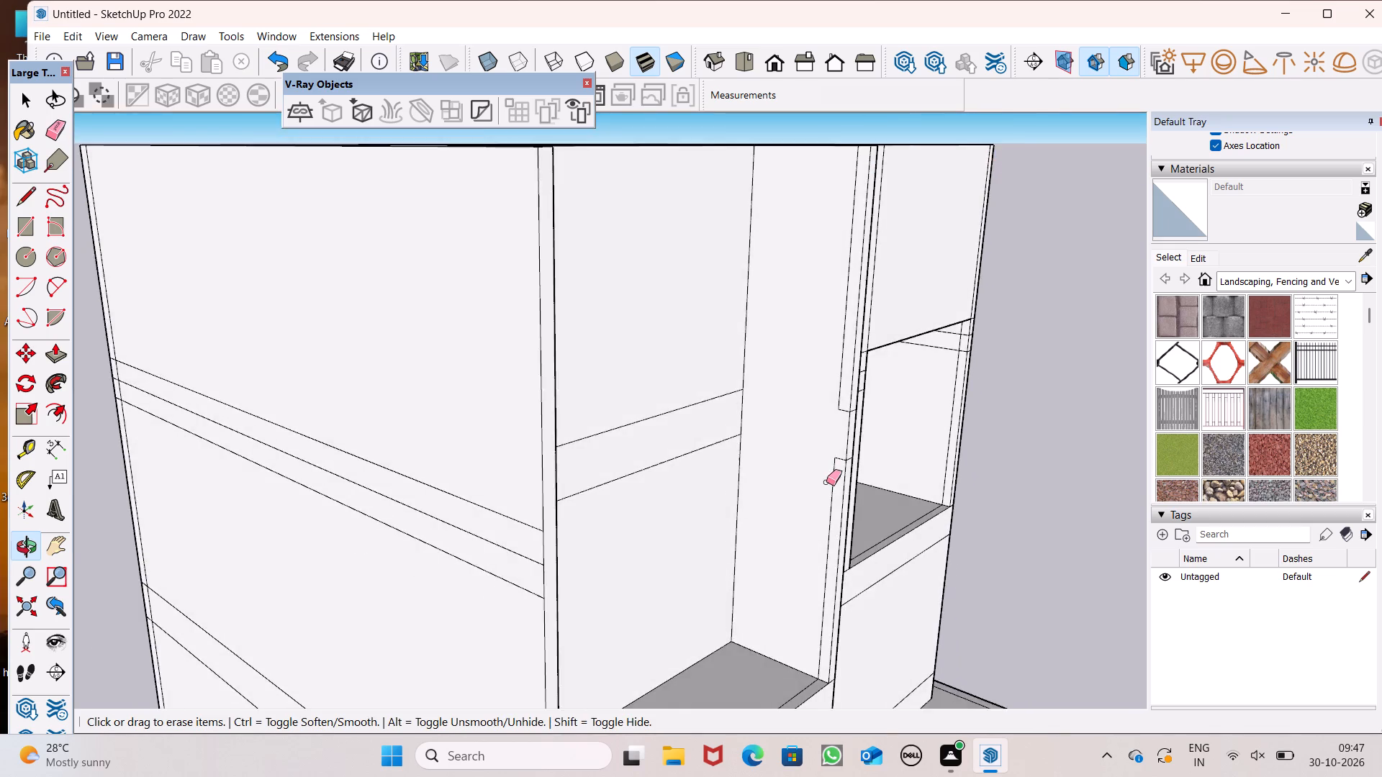
{"action": "scroll", "coordinate": [826, 482], "scroll_direction": "up", "scroll_amount": 14}
{"action": "left_click_drag", "start_coordinate": [847, 432], "coordinate": [825, 437]}
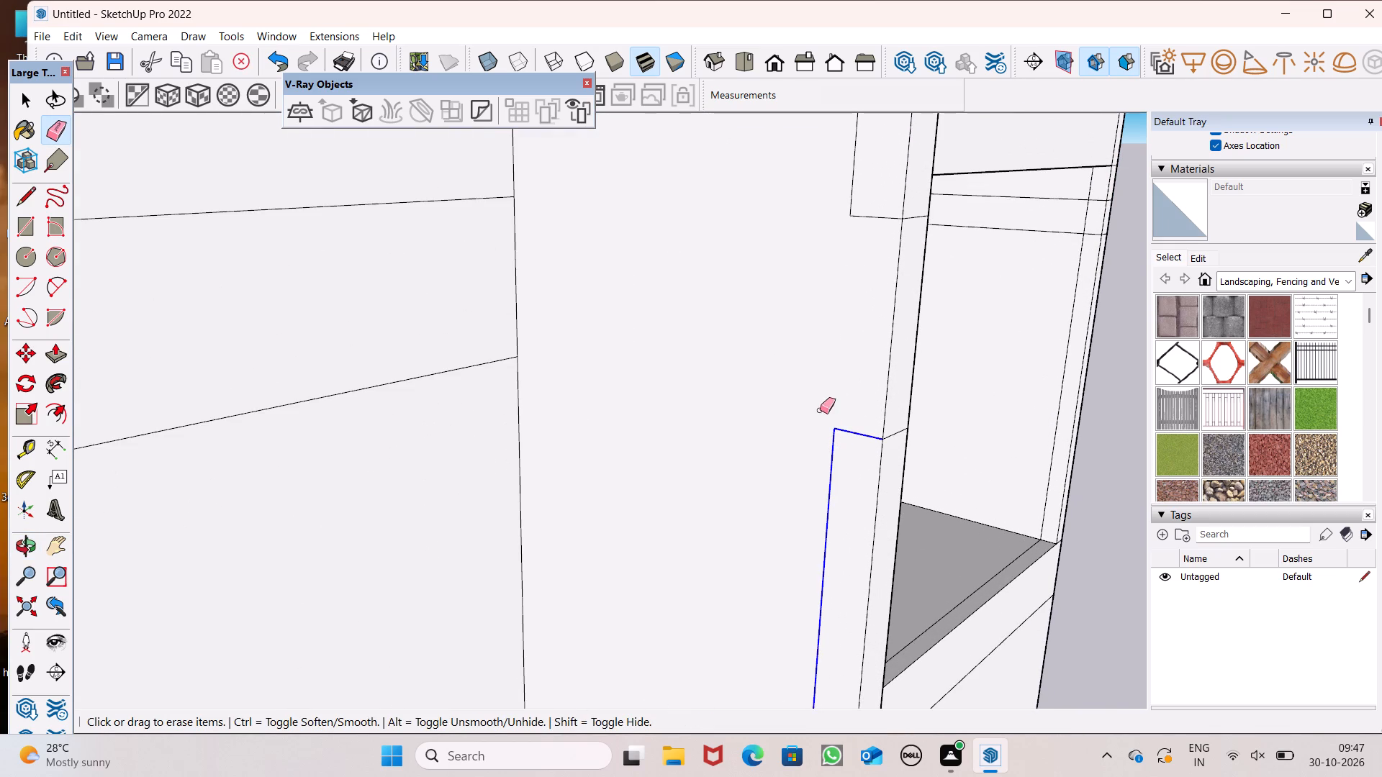
{"action": "left_click_drag", "start_coordinate": [858, 214], "coordinate": [841, 196]}
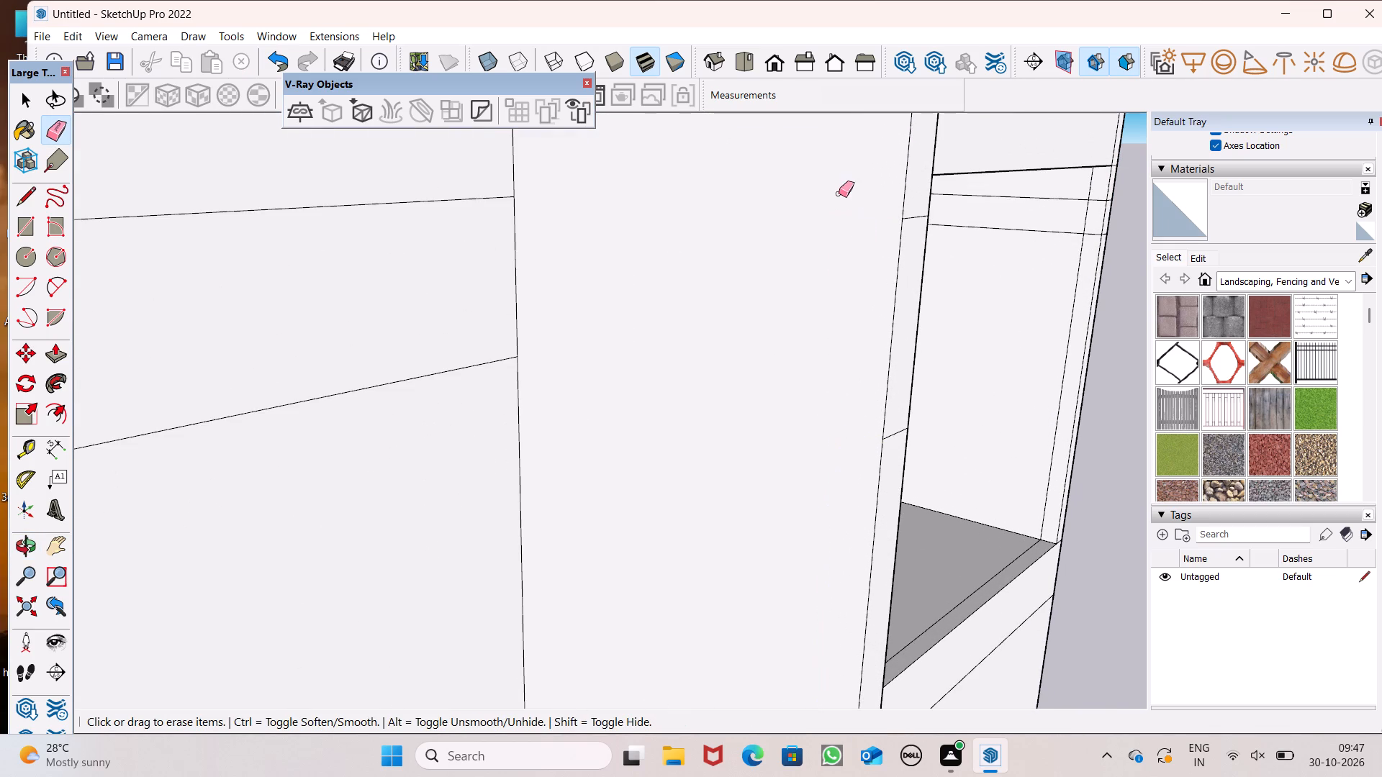
Erase the short band lines across the front end of the dividing wall.
{"action": "scroll", "coordinate": [859, 249], "scroll_direction": "down", "scroll_amount": 4}
{"action": "middle_click_drag", "start_coordinate": [757, 380], "coordinate": [586, 425]}
{"action": "left_click_drag", "start_coordinate": [641, 458], "coordinate": [628, 474]}
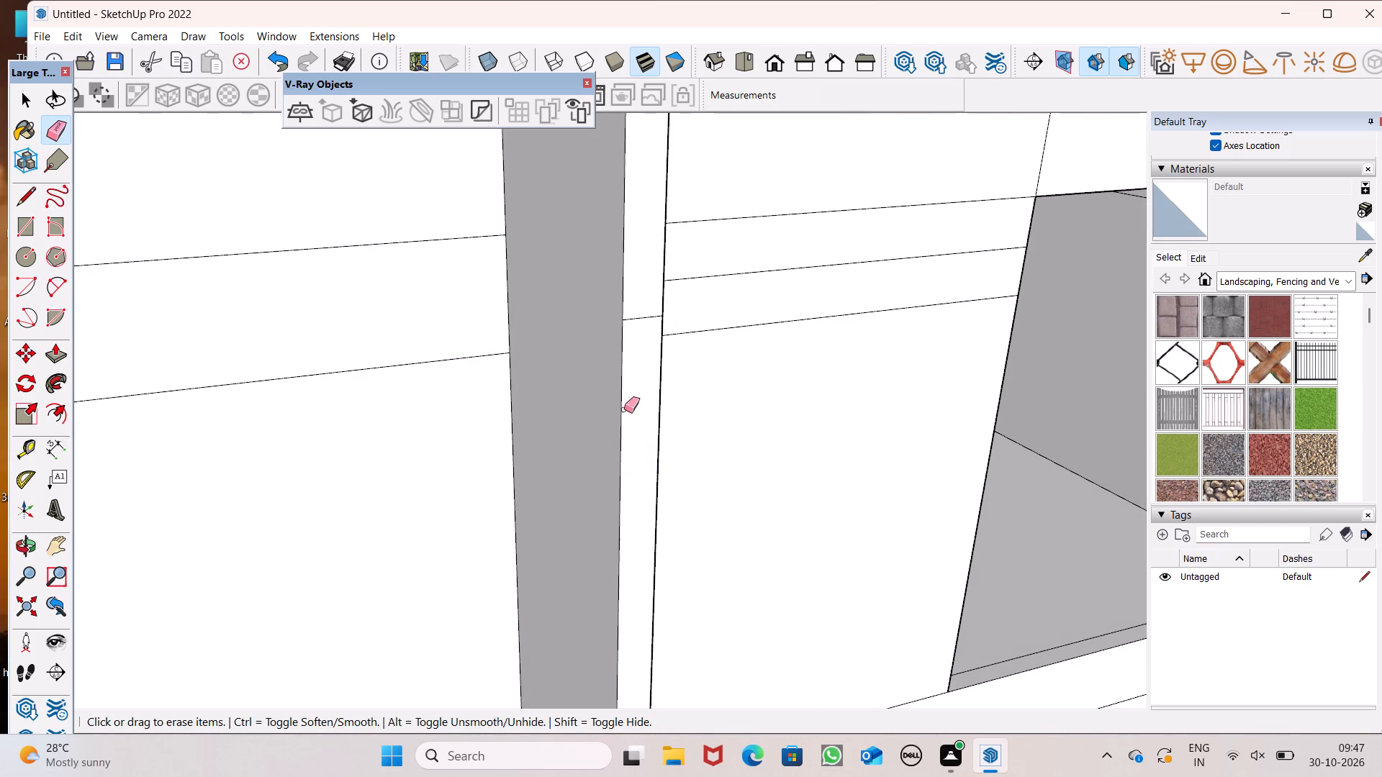
{"action": "left_click_drag", "start_coordinate": [641, 303], "coordinate": [641, 322]}
{"action": "scroll", "coordinate": [640, 326], "scroll_direction": "down", "scroll_amount": 4}
{"action": "key", "text": "space"}
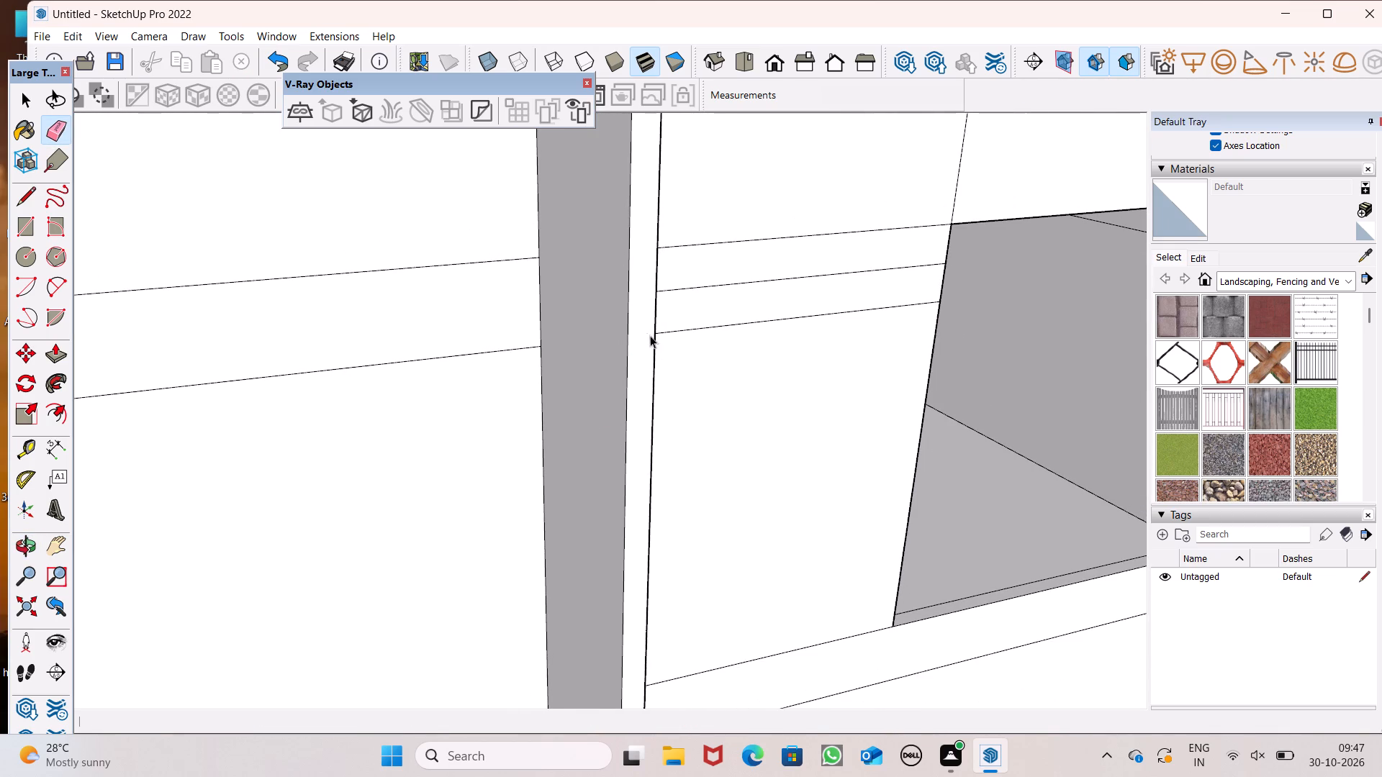
Thicken the projecting outer side wall by pulling its inner face about 1' 3 9/16" toward the open bay.
{"action": "scroll", "coordinate": [657, 341], "scroll_direction": "down", "scroll_amount": 5}
{"action": "middle_click_drag", "start_coordinate": [769, 391], "coordinate": [679, 437]}
{"action": "scroll", "coordinate": [825, 262], "scroll_direction": "down", "scroll_amount": 10}
{"action": "middle_click_drag", "start_coordinate": [762, 320], "coordinate": [618, 350]}
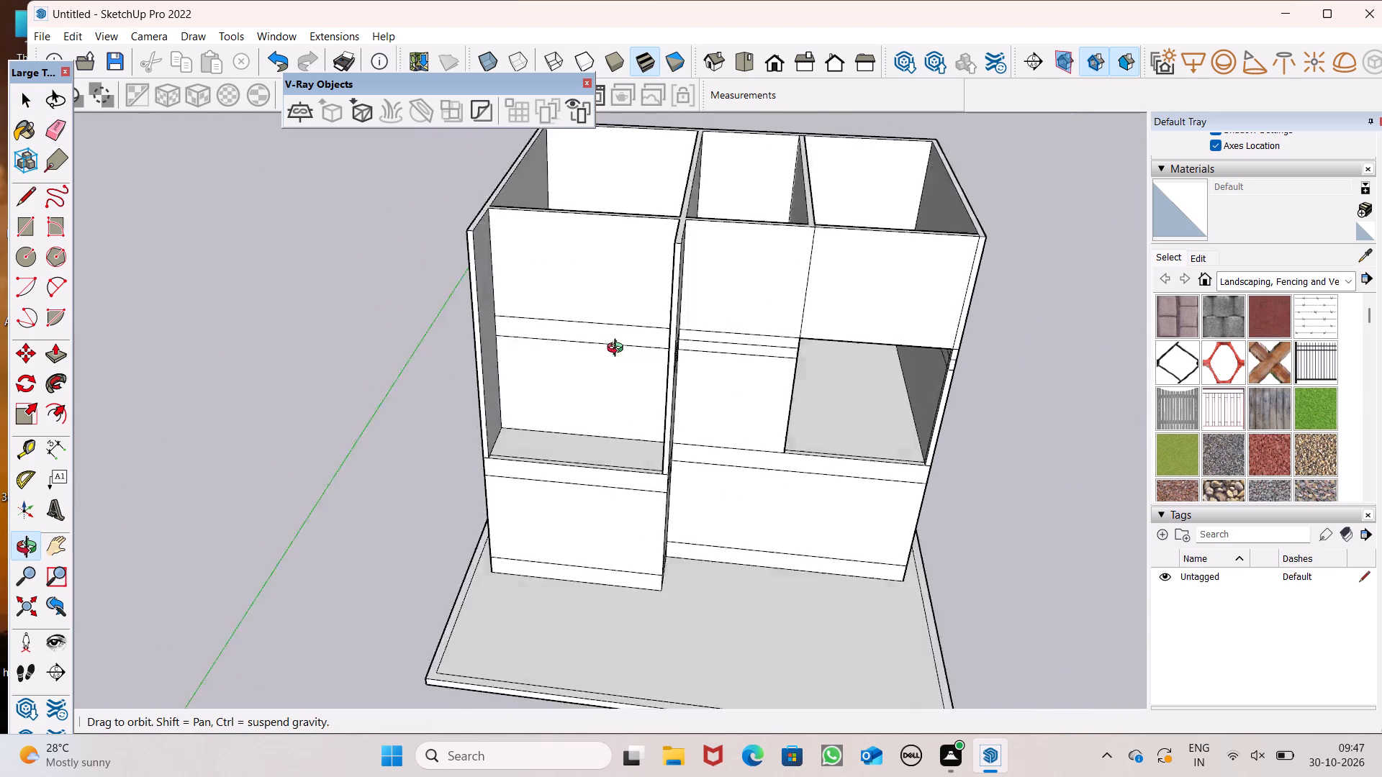
{"action": "middle_click_drag", "start_coordinate": [618, 350], "coordinate": [504, 322]}
{"action": "left_click", "coordinate": [48, 354]}
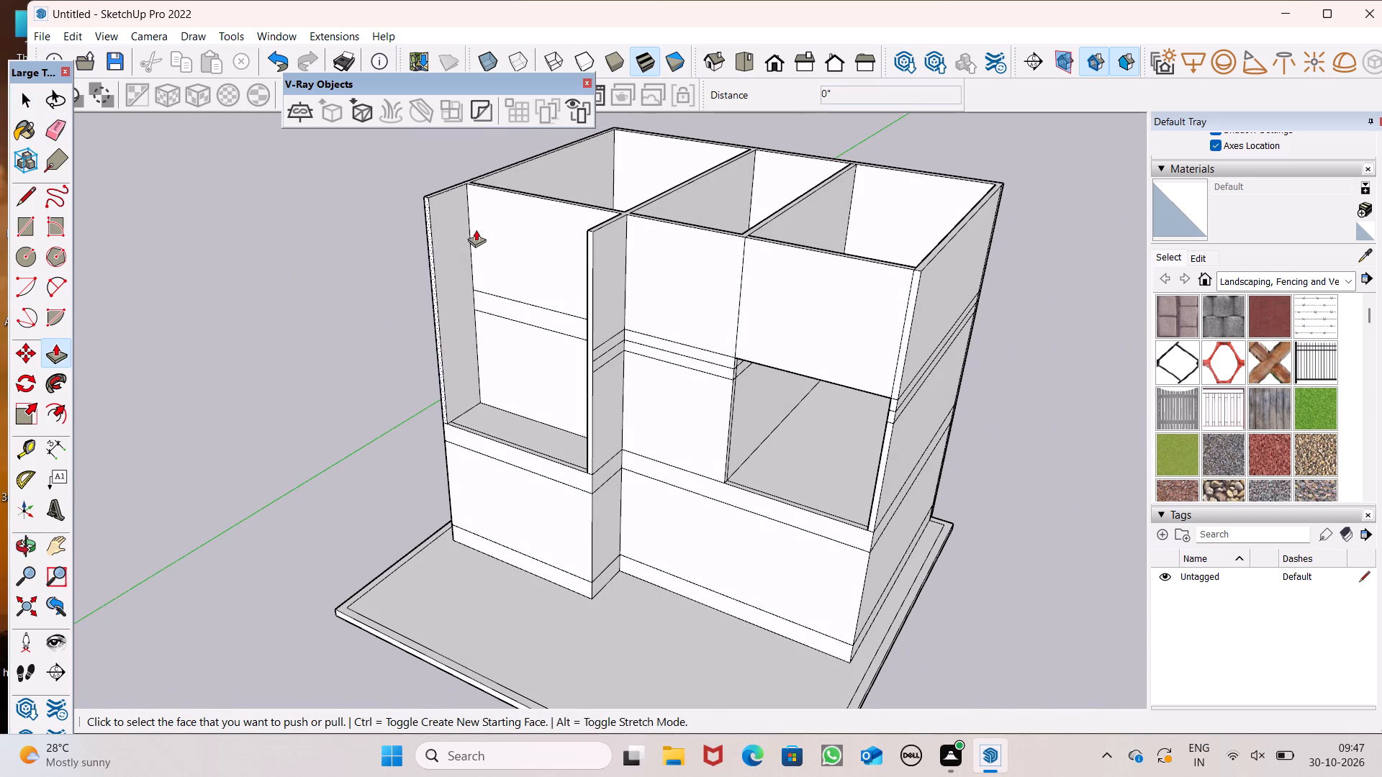
{"action": "scroll", "coordinate": [476, 230], "scroll_direction": "up", "scroll_amount": 7}
{"action": "left_click_drag", "start_coordinate": [414, 266], "coordinate": [431, 278]}
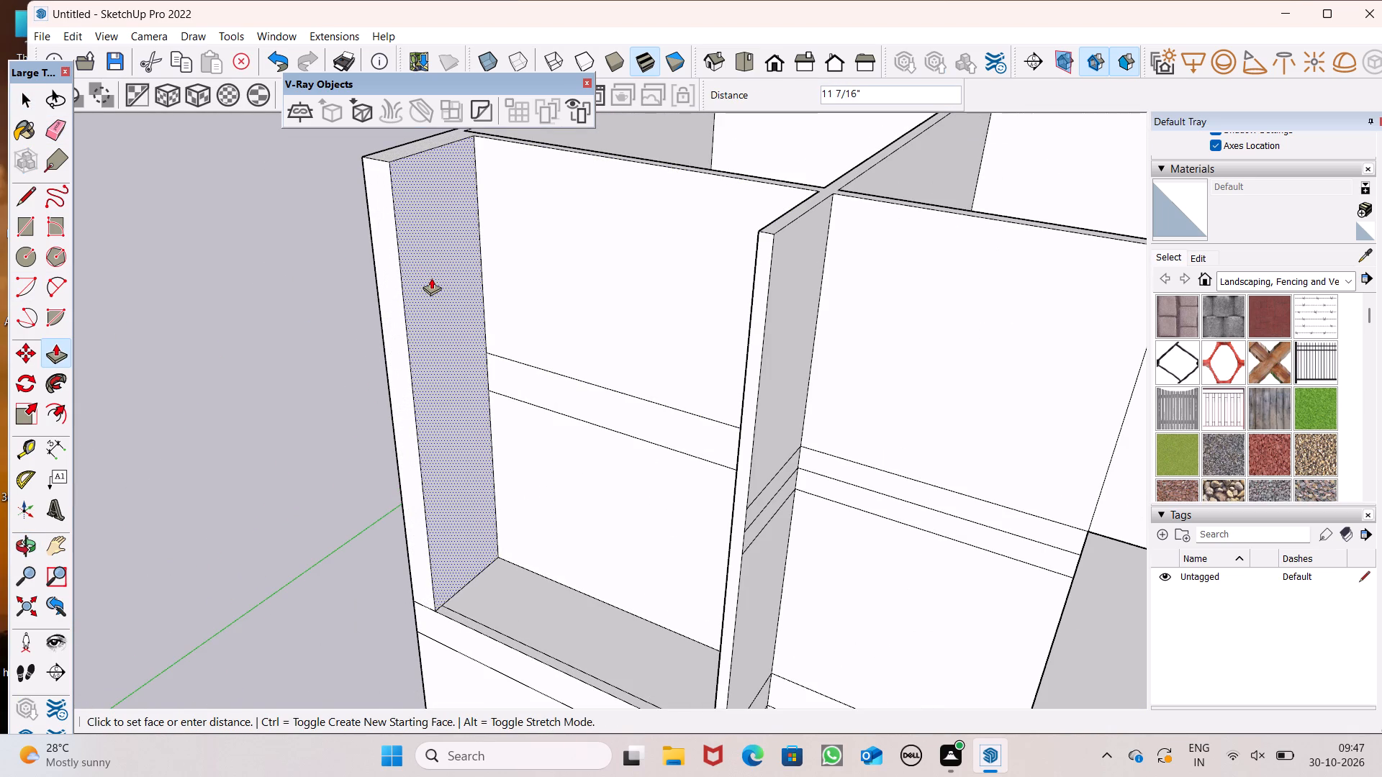
{"action": "left_click_drag", "start_coordinate": [431, 278], "coordinate": [435, 283]}
Thicken the projecting dividing wall by pulling its inner face about 1' 6 9/16" toward the open bay.
{"action": "scroll", "coordinate": [425, 286], "scroll_direction": "down", "scroll_amount": 5}
{"action": "middle_click_drag", "start_coordinate": [480, 310], "coordinate": [700, 163]}
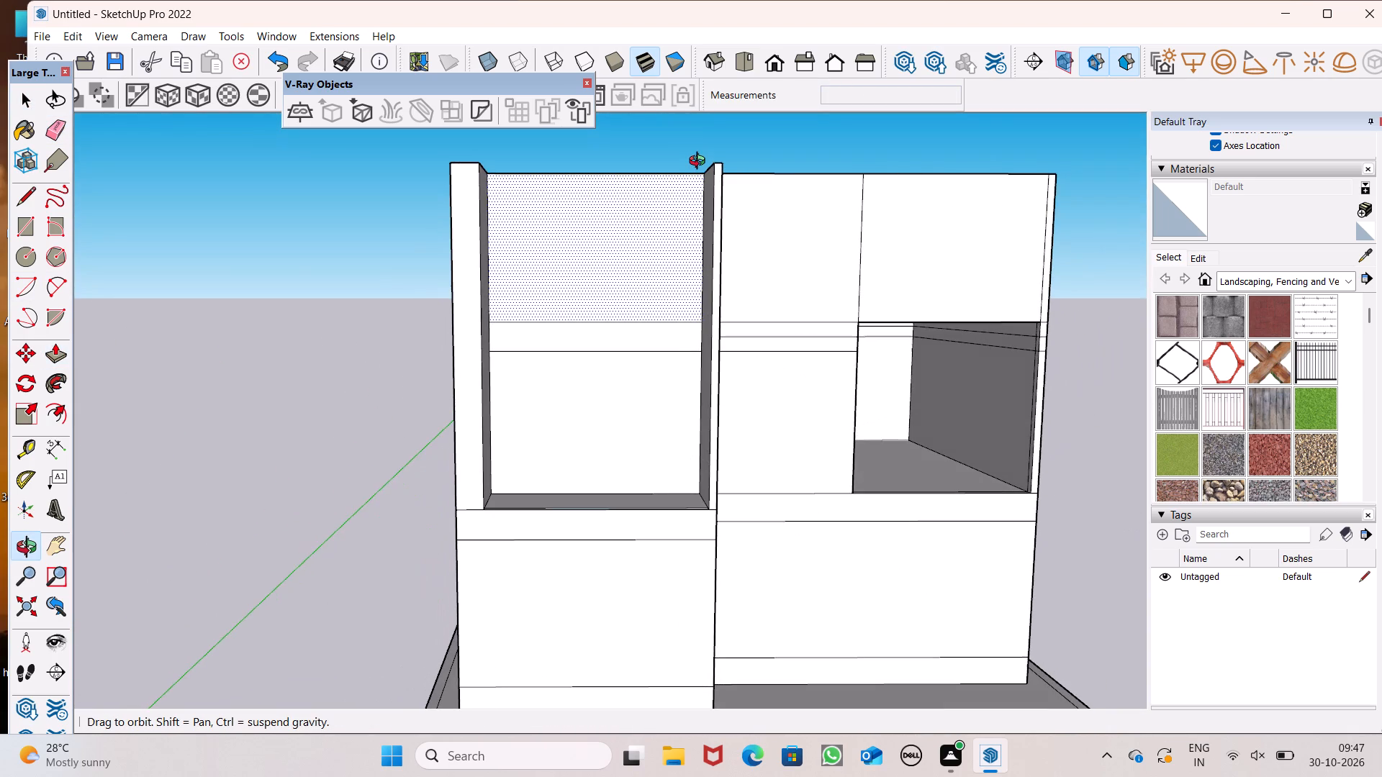
{"action": "middle_click_drag", "start_coordinate": [700, 163], "coordinate": [890, 307]}
{"action": "scroll", "coordinate": [712, 398], "scroll_direction": "up", "scroll_amount": 5}
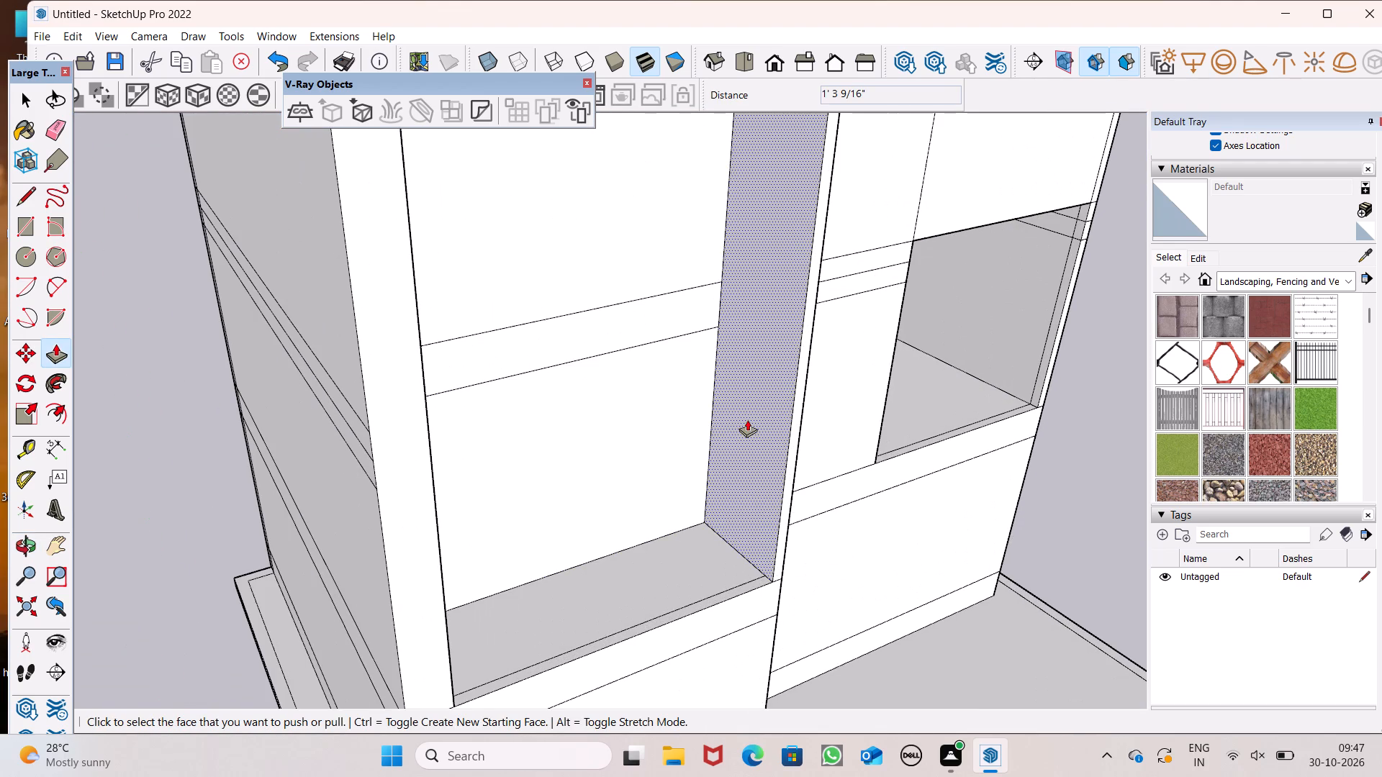
{"action": "left_click_drag", "start_coordinate": [748, 419], "coordinate": [726, 445]}
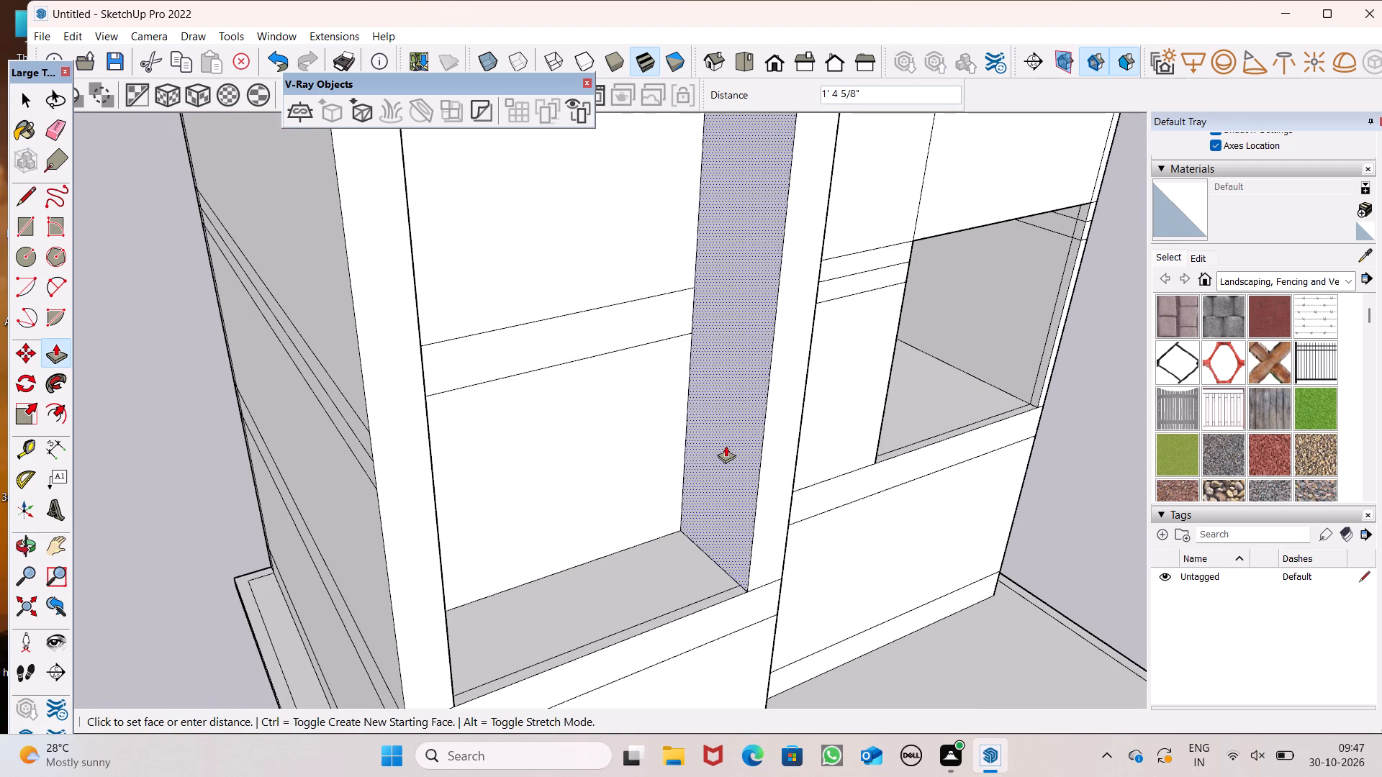
{"action": "left_click_drag", "start_coordinate": [726, 445], "coordinate": [723, 447]}
Push the dividing wall's inner face back about 3 3/4" to slim the wall's projecting front end.
{"action": "scroll", "coordinate": [705, 418], "scroll_direction": "down", "scroll_amount": 4}
{"action": "middle_click_drag", "start_coordinate": [721, 439], "coordinate": [604, 315]}
{"action": "scroll", "coordinate": [647, 379], "scroll_direction": "down", "scroll_amount": 3}
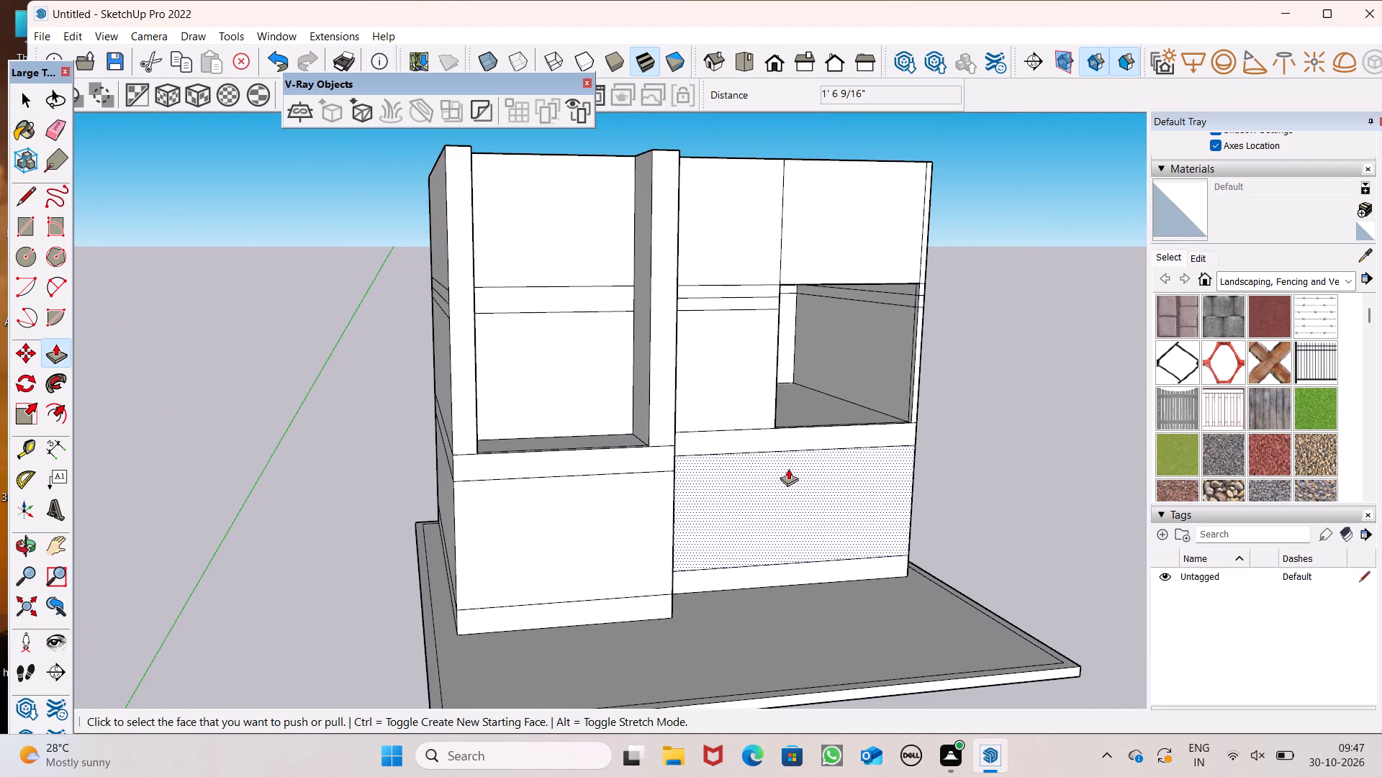
{"action": "scroll", "coordinate": [610, 410], "scroll_direction": "up", "scroll_amount": 7}
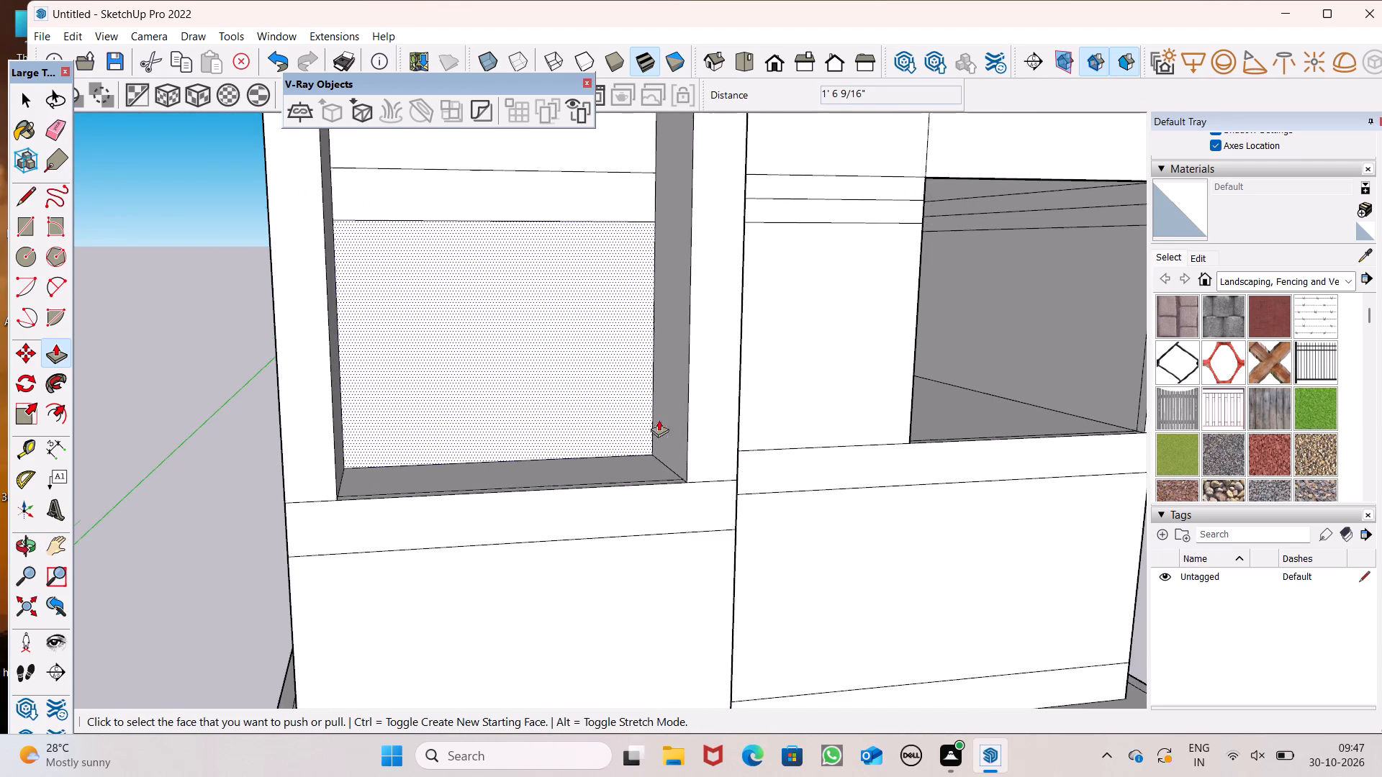
{"action": "left_click_drag", "start_coordinate": [685, 424], "coordinate": [692, 427]}
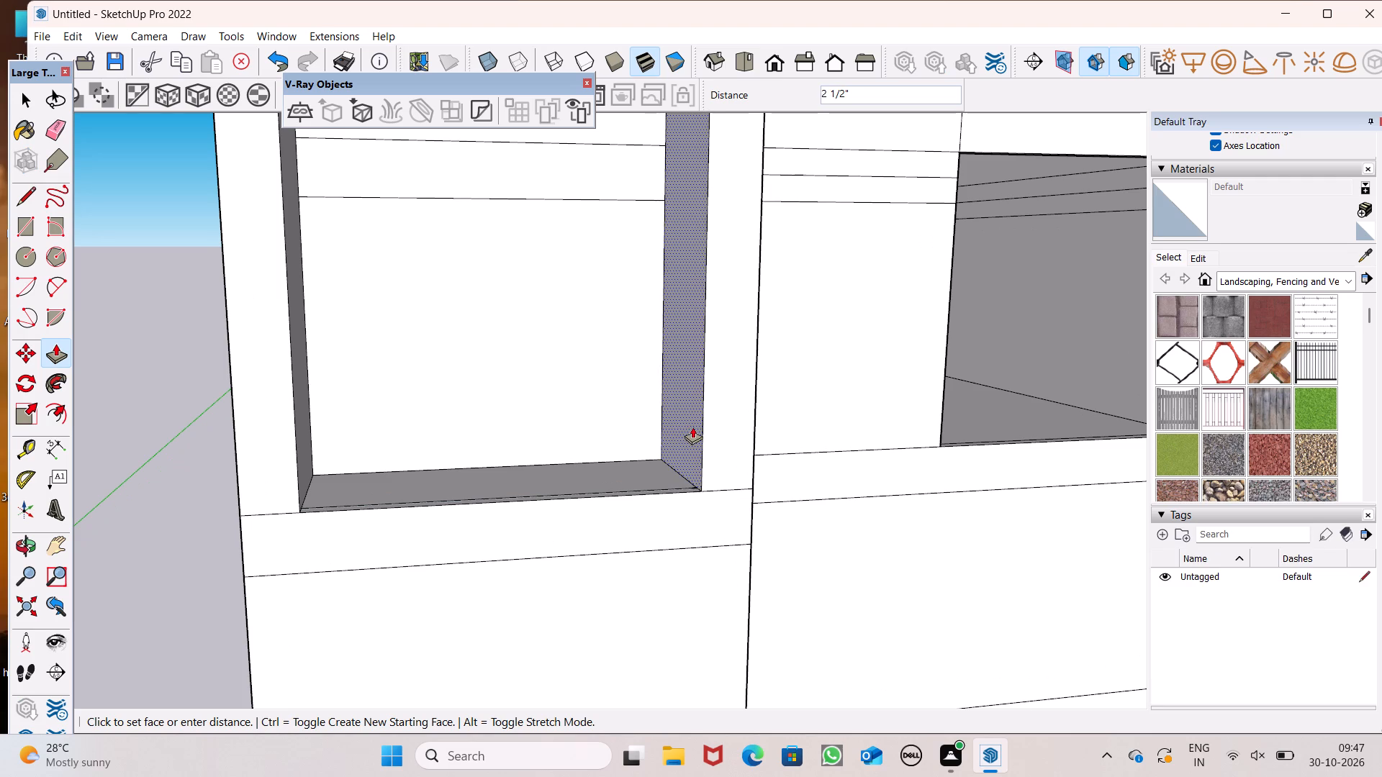
{"action": "left_click_drag", "start_coordinate": [692, 427], "coordinate": [693, 429]}
Pull the dividing wall's inner face about 4 15/16" further into the open bay.
{"action": "scroll", "coordinate": [553, 419], "scroll_direction": "down", "scroll_amount": 5}
{"action": "middle_click_drag", "start_coordinate": [570, 453], "coordinate": [512, 453]}
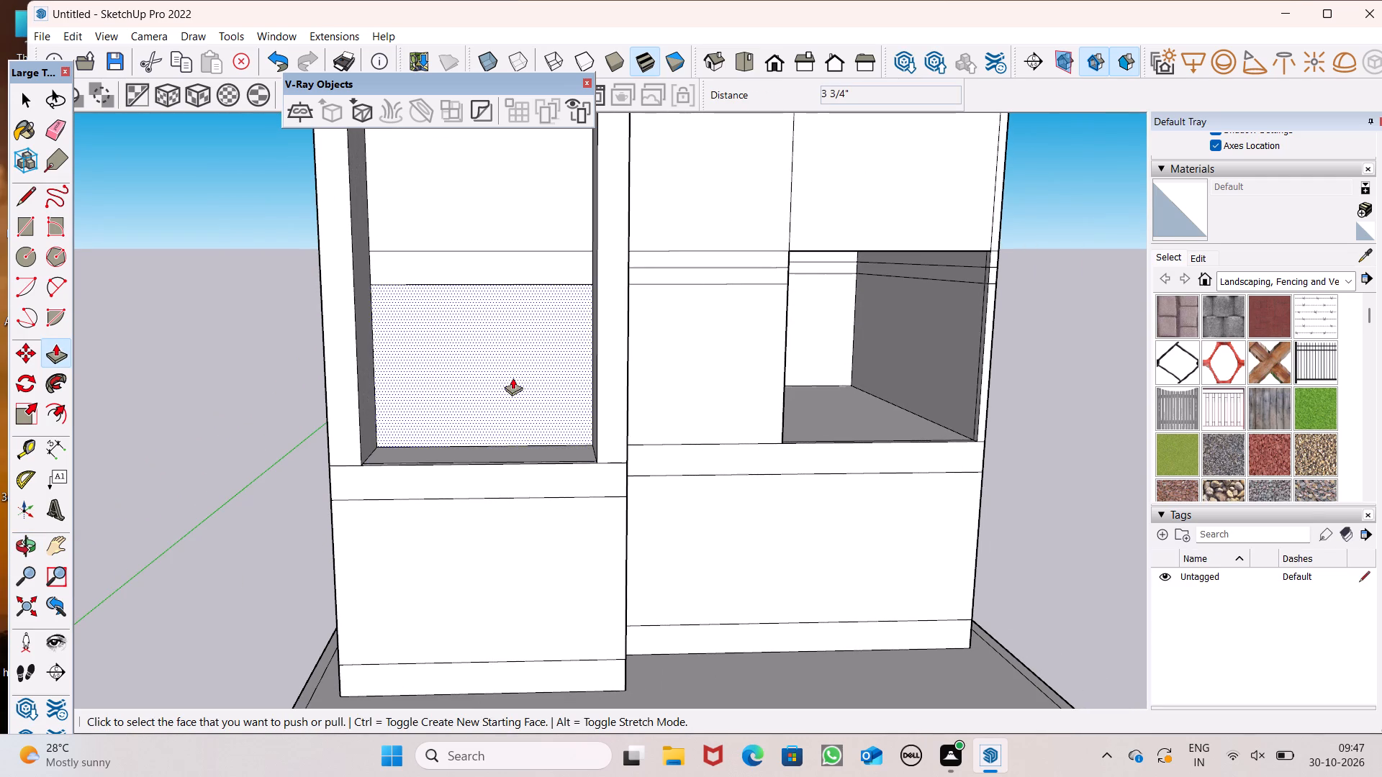
{"action": "scroll", "coordinate": [427, 435], "scroll_direction": "down", "scroll_amount": 5}
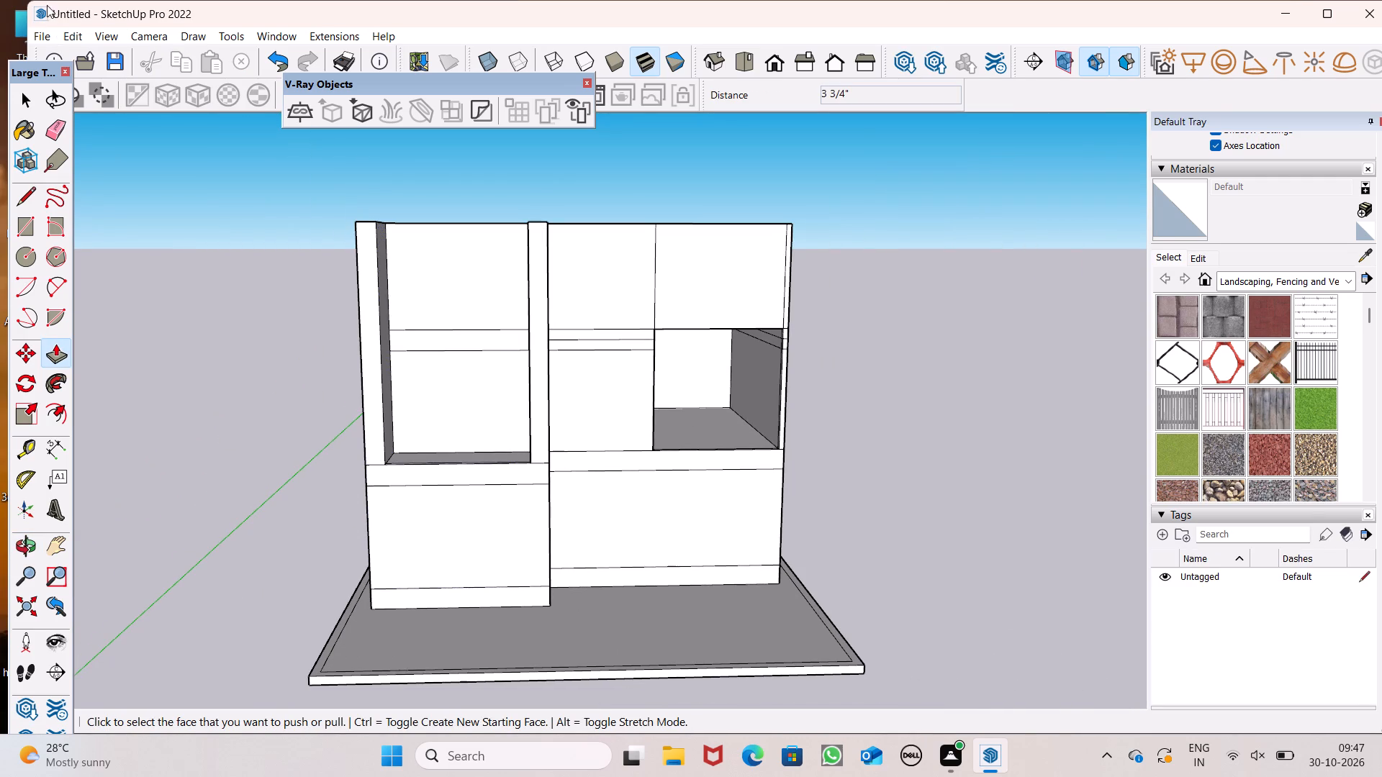
{"action": "middle_click_drag", "start_coordinate": [573, 363], "coordinate": [841, 460]}
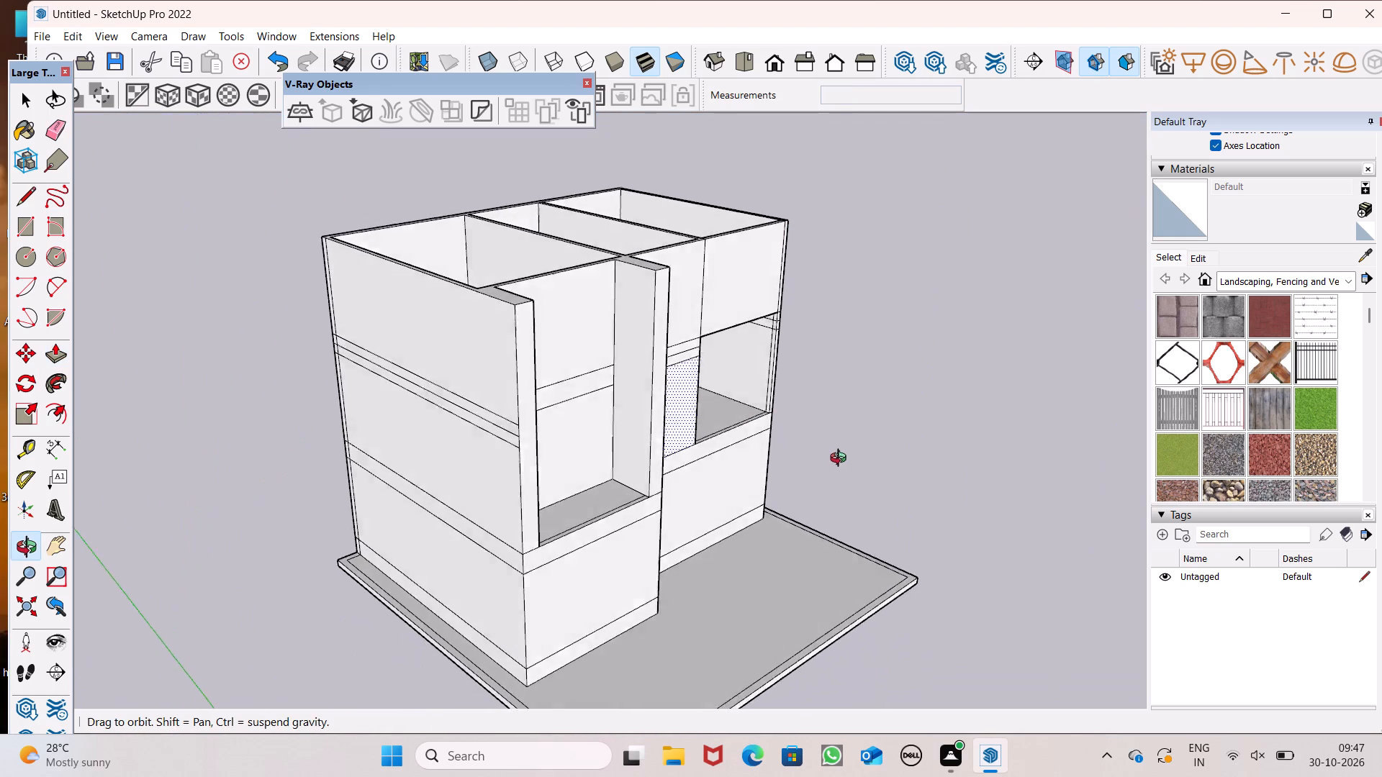
{"action": "middle_click_drag", "start_coordinate": [841, 460], "coordinate": [849, 466]}
{"action": "scroll", "coordinate": [718, 394], "scroll_direction": "up", "scroll_amount": 4}
{"action": "left_click_drag", "start_coordinate": [613, 384], "coordinate": [609, 391]}
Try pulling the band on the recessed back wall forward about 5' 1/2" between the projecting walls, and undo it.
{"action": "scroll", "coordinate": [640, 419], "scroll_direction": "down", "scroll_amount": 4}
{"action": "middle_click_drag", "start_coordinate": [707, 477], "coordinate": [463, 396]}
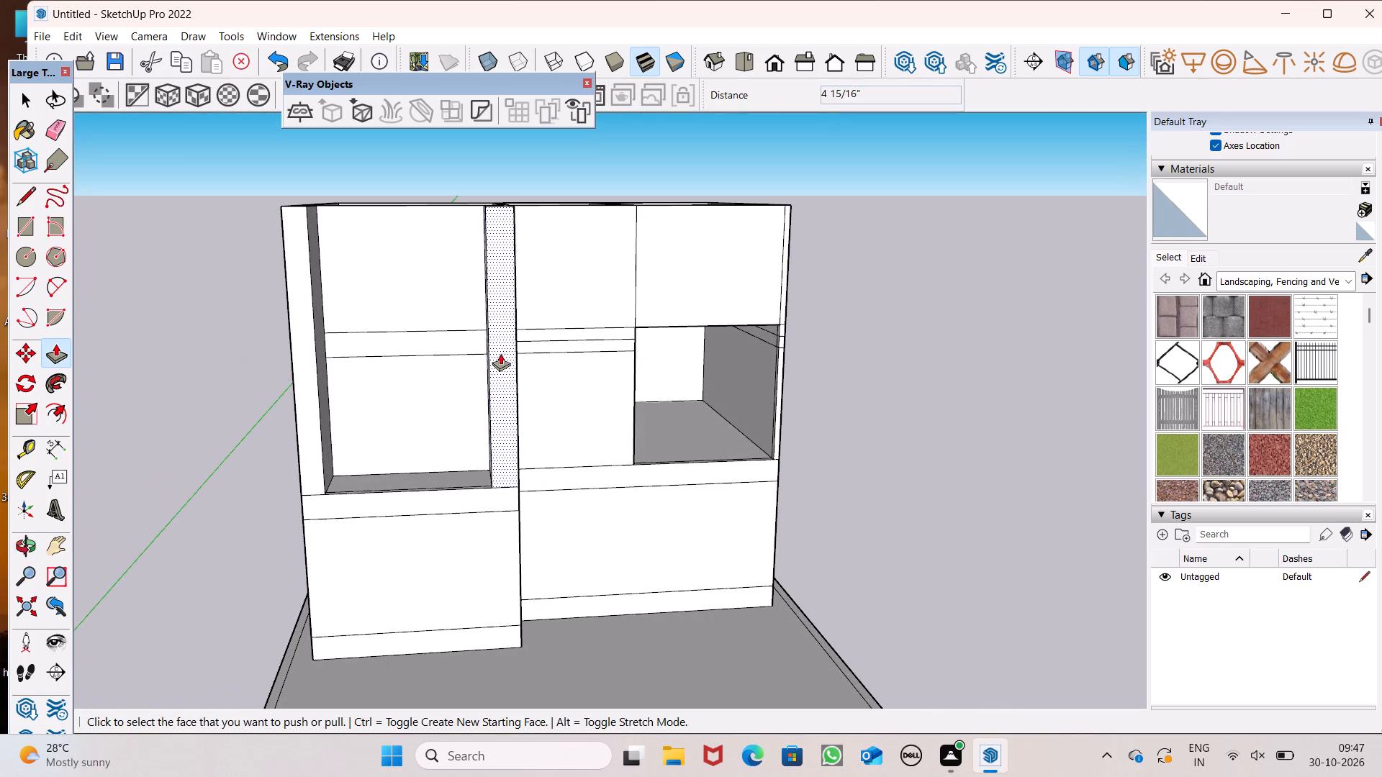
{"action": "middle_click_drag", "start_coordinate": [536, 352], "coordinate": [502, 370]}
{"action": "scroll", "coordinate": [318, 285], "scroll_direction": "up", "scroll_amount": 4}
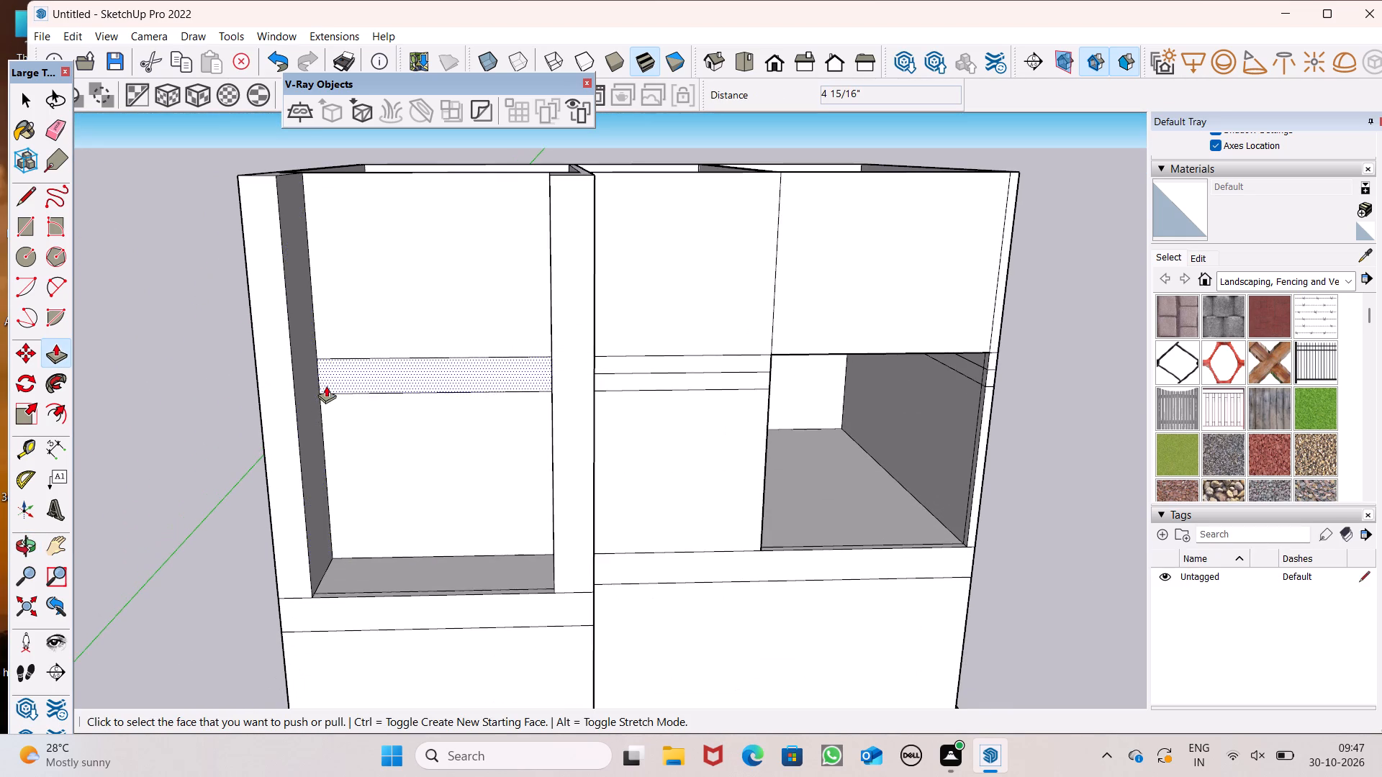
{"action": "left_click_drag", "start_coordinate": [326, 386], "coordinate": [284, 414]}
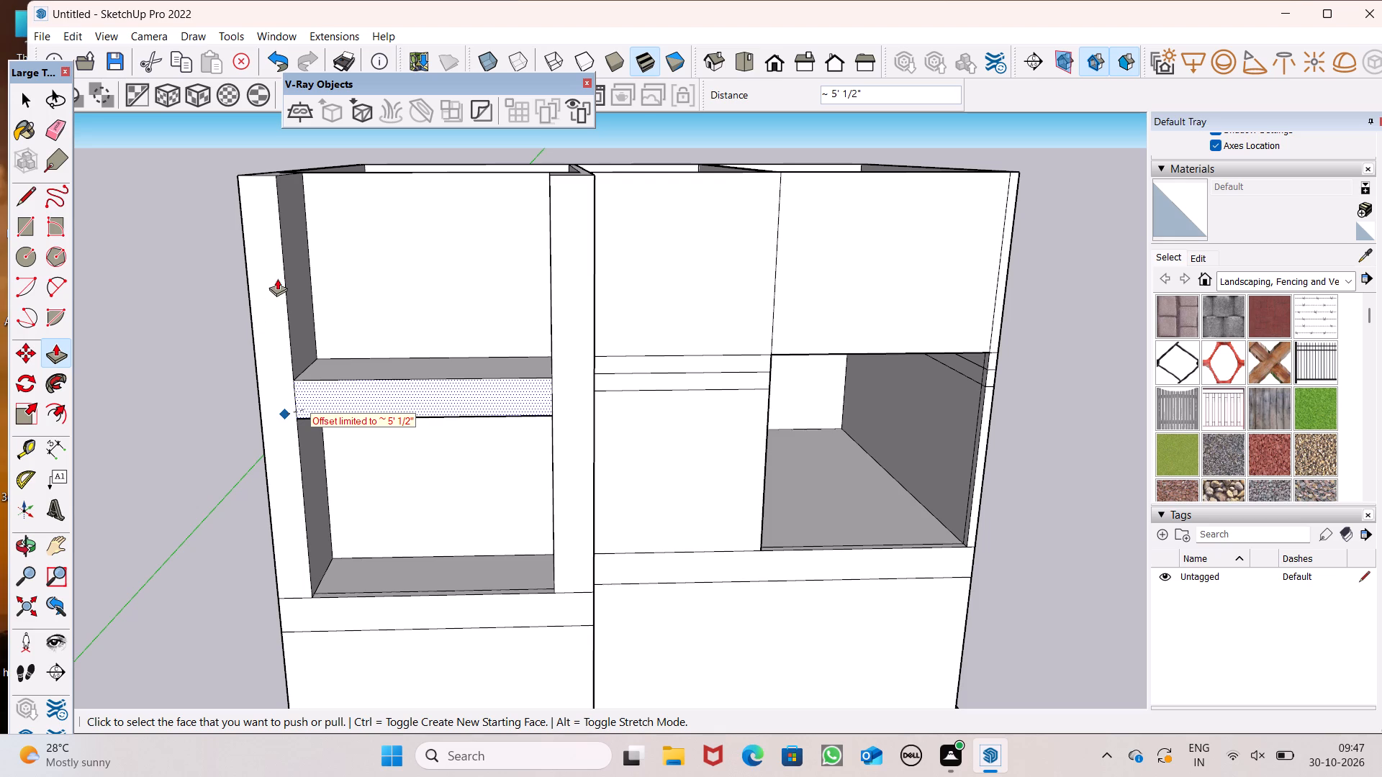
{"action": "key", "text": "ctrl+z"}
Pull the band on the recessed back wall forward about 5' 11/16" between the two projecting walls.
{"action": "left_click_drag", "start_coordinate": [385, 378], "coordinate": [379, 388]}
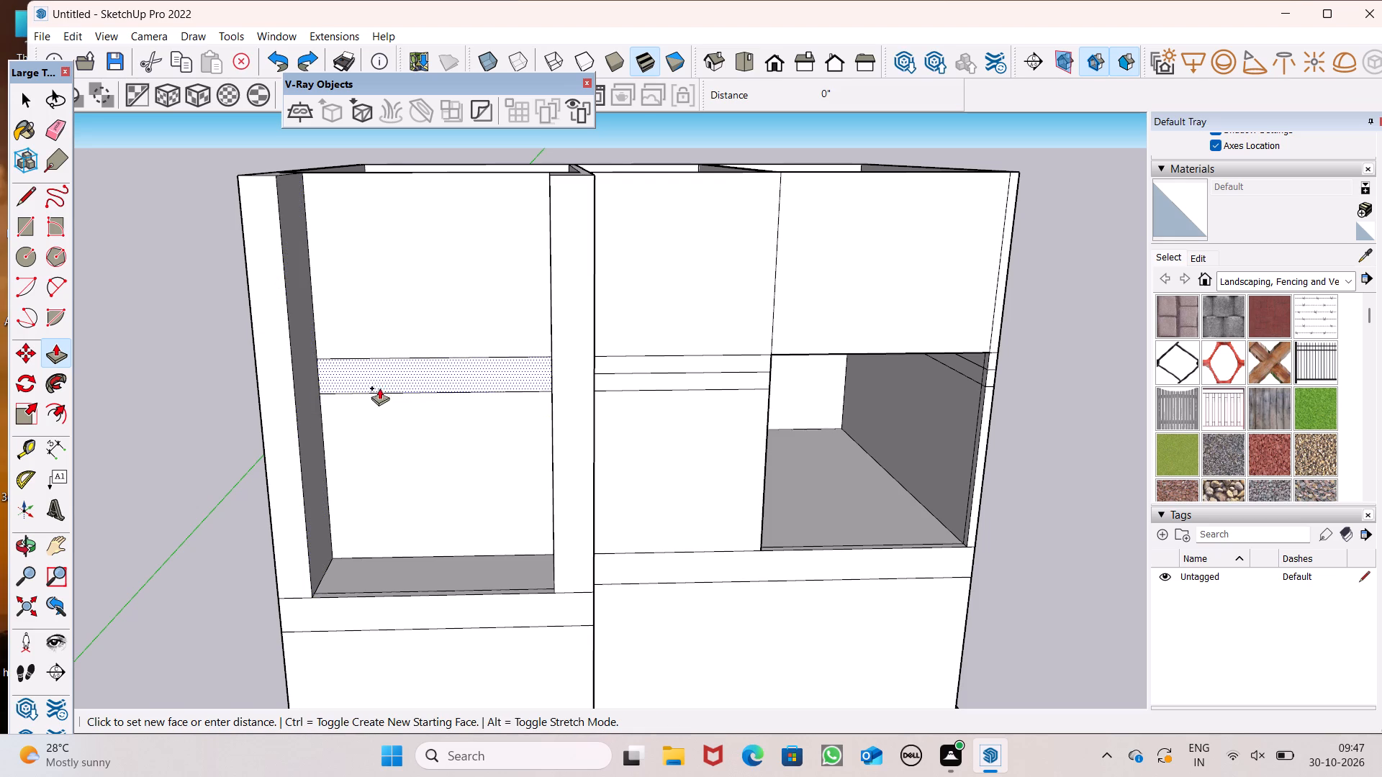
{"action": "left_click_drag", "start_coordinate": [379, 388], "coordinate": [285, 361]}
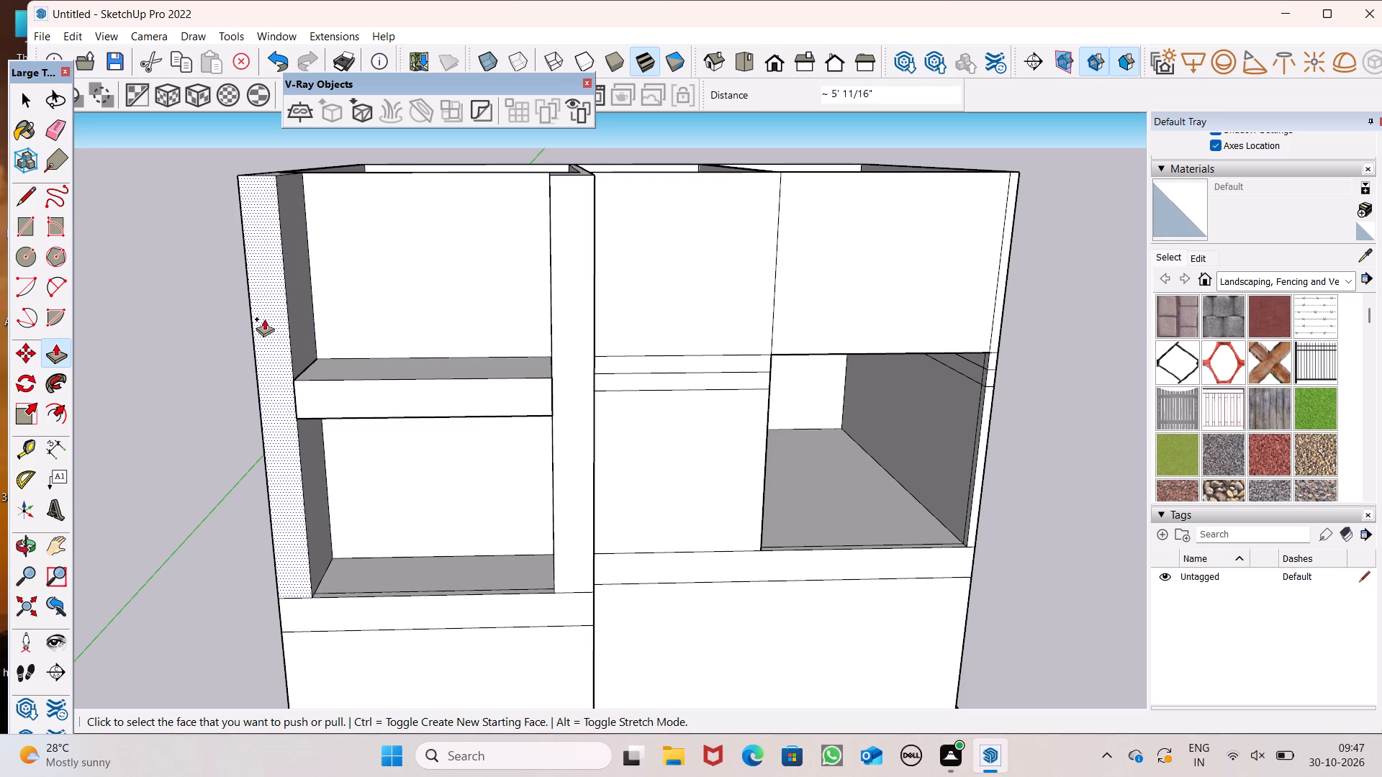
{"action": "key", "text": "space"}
Examine the joint between the pulled-out band and the outer side wall up close, from below and from the front.
{"action": "scroll", "coordinate": [335, 458], "scroll_direction": "up", "scroll_amount": 1}
{"action": "middle_click_drag", "start_coordinate": [335, 458], "coordinate": [585, 475]}
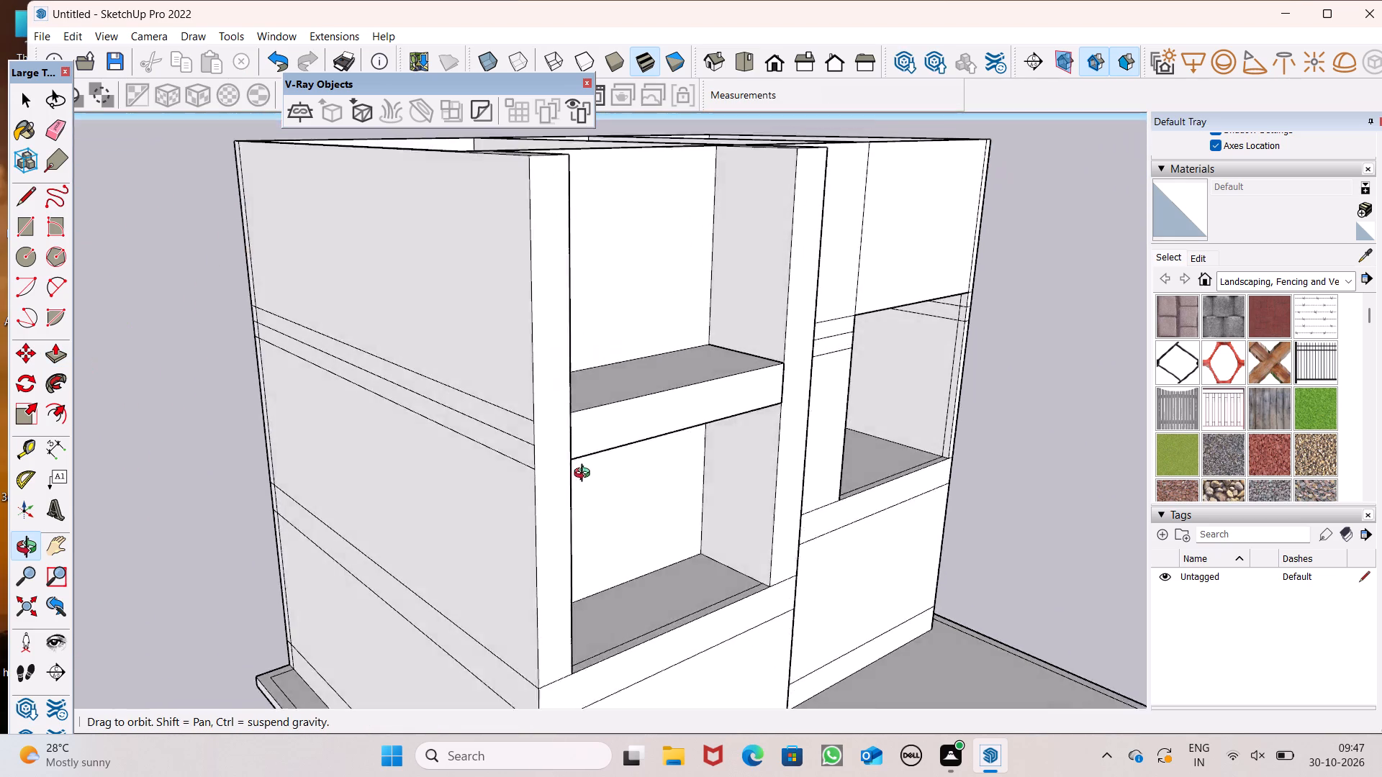
{"action": "middle_click_drag", "start_coordinate": [585, 475], "coordinate": [618, 485]}
{"action": "scroll", "coordinate": [643, 483], "scroll_direction": "up", "scroll_amount": 8}
{"action": "scroll", "coordinate": [588, 432], "scroll_direction": "up", "scroll_amount": 10}
{"action": "middle_click_drag", "start_coordinate": [670, 478], "coordinate": [403, 509]}
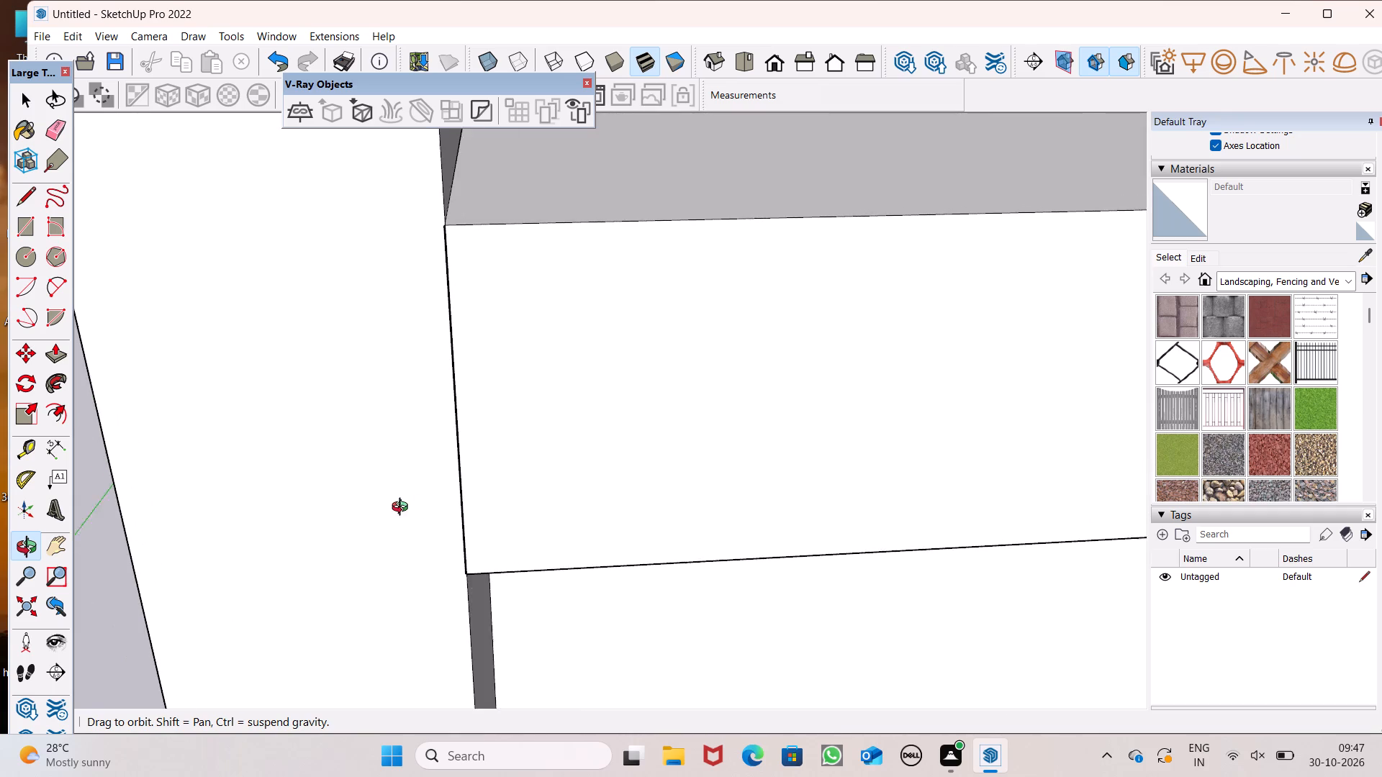
{"action": "middle_click_drag", "start_coordinate": [403, 509], "coordinate": [466, 476]}
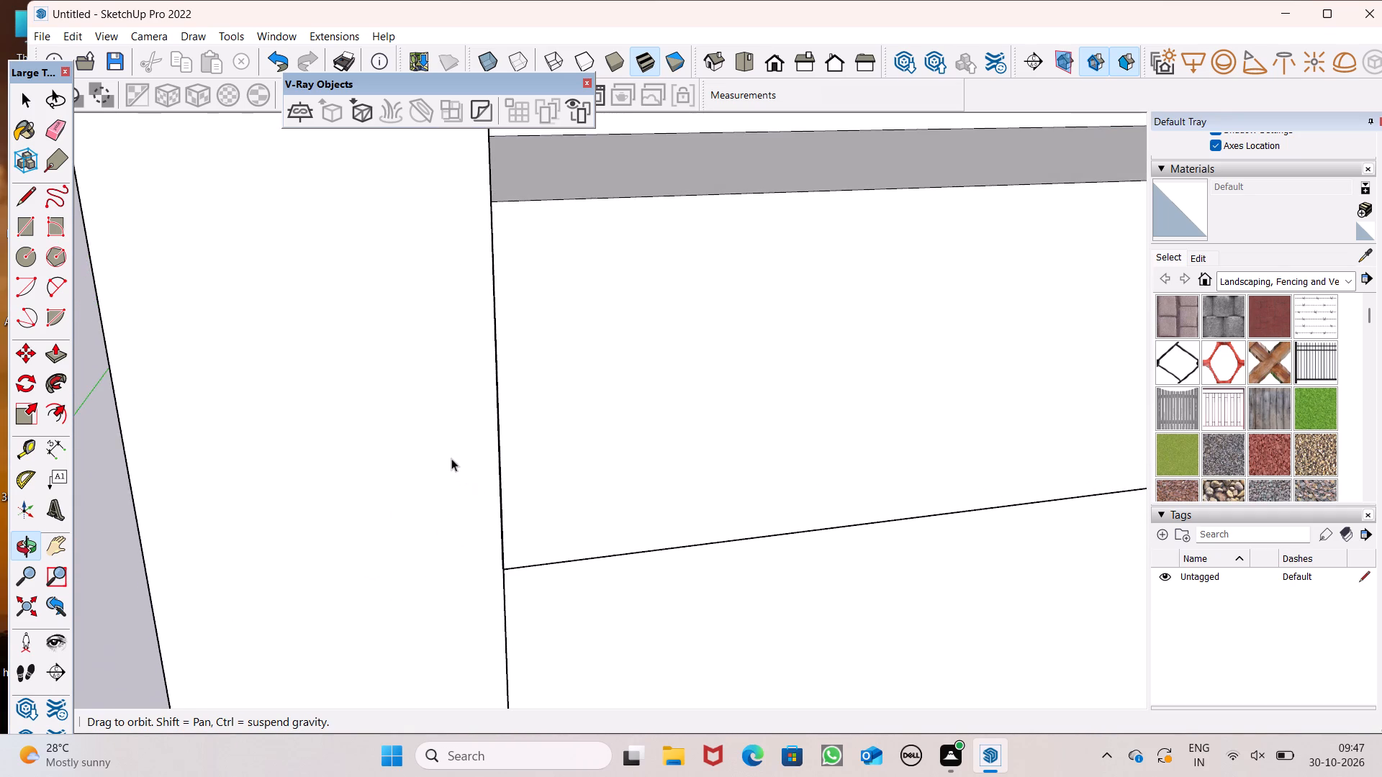
{"action": "middle_click_drag", "start_coordinate": [370, 390], "coordinate": [311, 353]}
{"action": "scroll", "coordinate": [474, 465], "scroll_direction": "up", "scroll_amount": 6}
{"action": "middle_click_drag", "start_coordinate": [559, 527], "coordinate": [345, 53]}
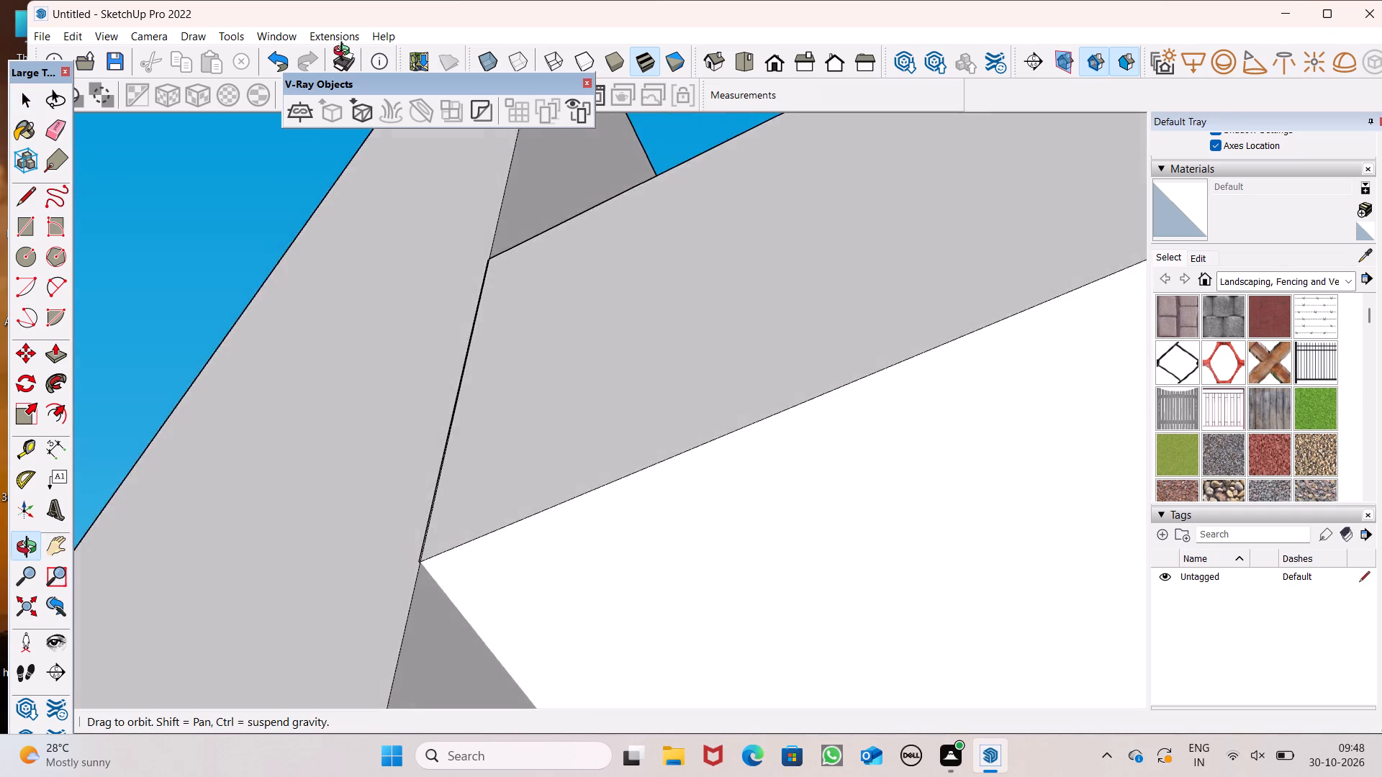
{"action": "middle_click_drag", "start_coordinate": [345, 53], "coordinate": [623, 0]}
{"action": "scroll", "coordinate": [623, 0], "scroll_direction": "up", "scroll_amount": 1}
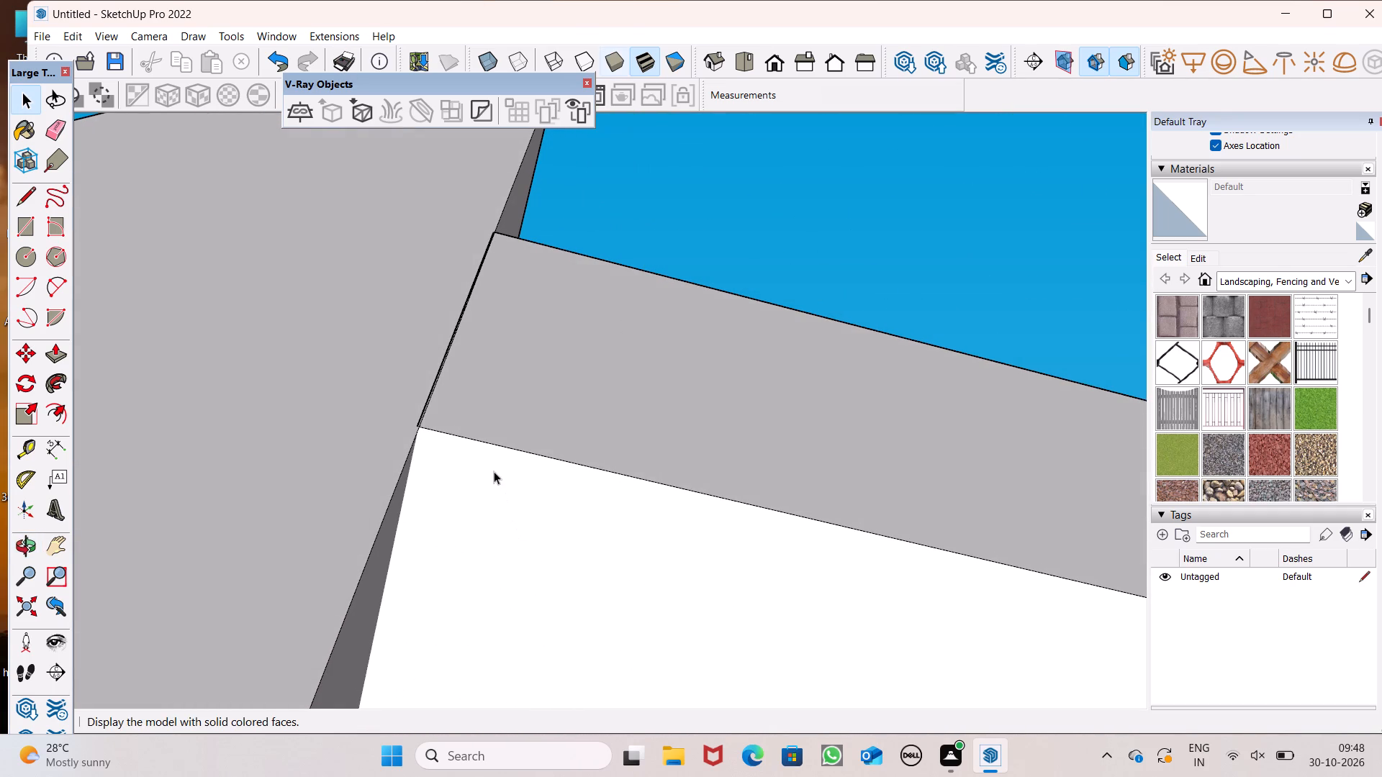
{"action": "scroll", "coordinate": [451, 465], "scroll_direction": "up", "scroll_amount": 9}
{"action": "scroll", "coordinate": [392, 378], "scroll_direction": "up", "scroll_amount": 7}
{"action": "scroll", "coordinate": [392, 378], "scroll_direction": "down", "scroll_amount": 5}
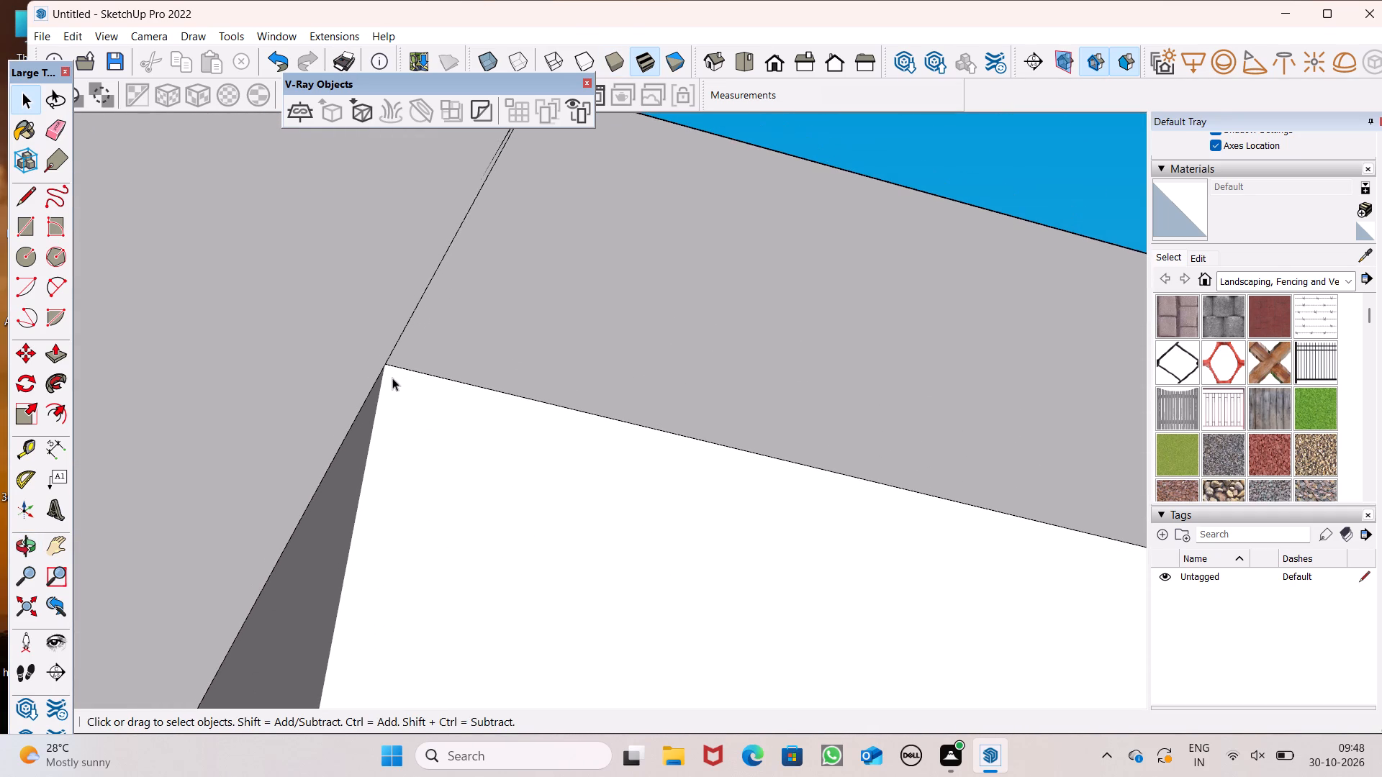
{"action": "scroll", "coordinate": [394, 390], "scroll_direction": "down", "scroll_amount": 12}
{"action": "scroll", "coordinate": [471, 309], "scroll_direction": "down", "scroll_amount": 14}
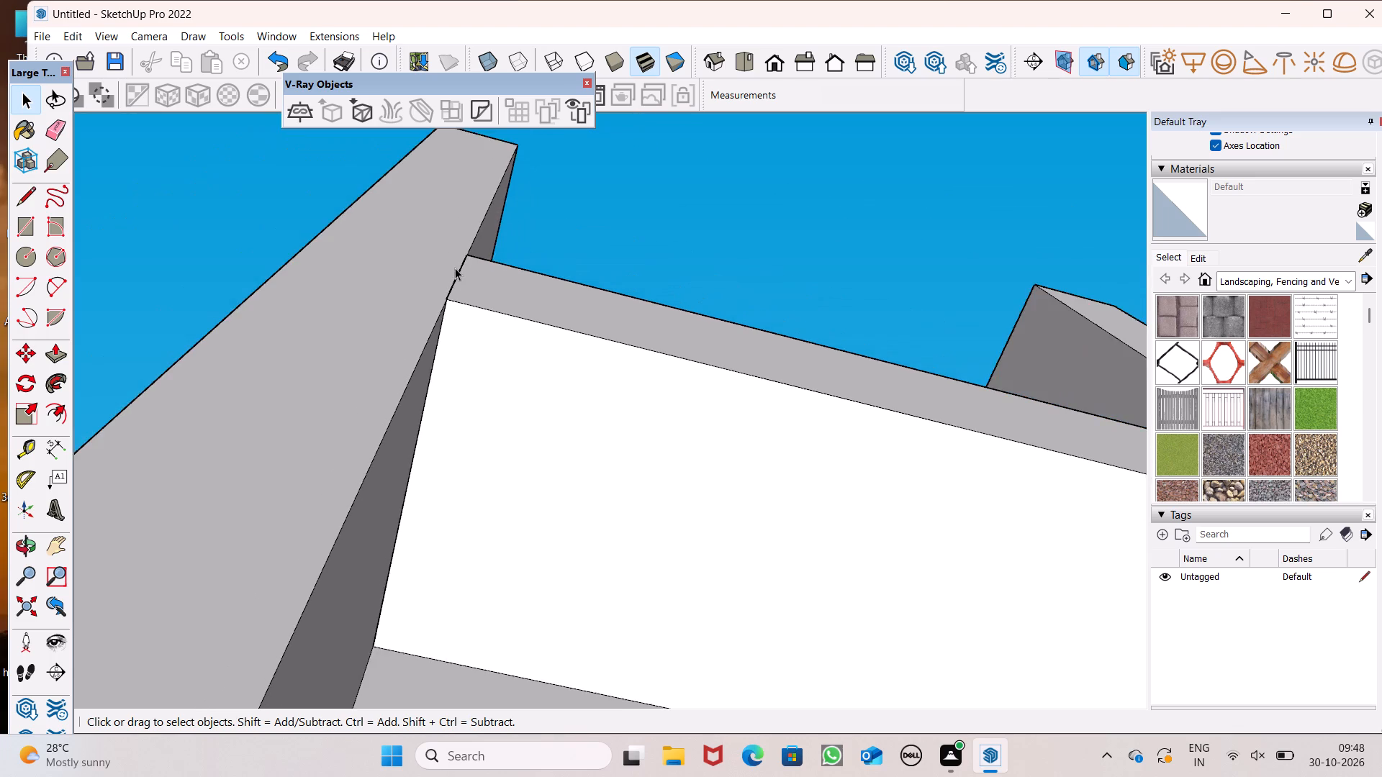
{"action": "scroll", "coordinate": [455, 268], "scroll_direction": "down", "scroll_amount": 14}
{"action": "middle_click_drag", "start_coordinate": [512, 372], "coordinate": [516, 683]}
{"action": "scroll", "coordinate": [514, 674], "scroll_direction": "up", "scroll_amount": 1}
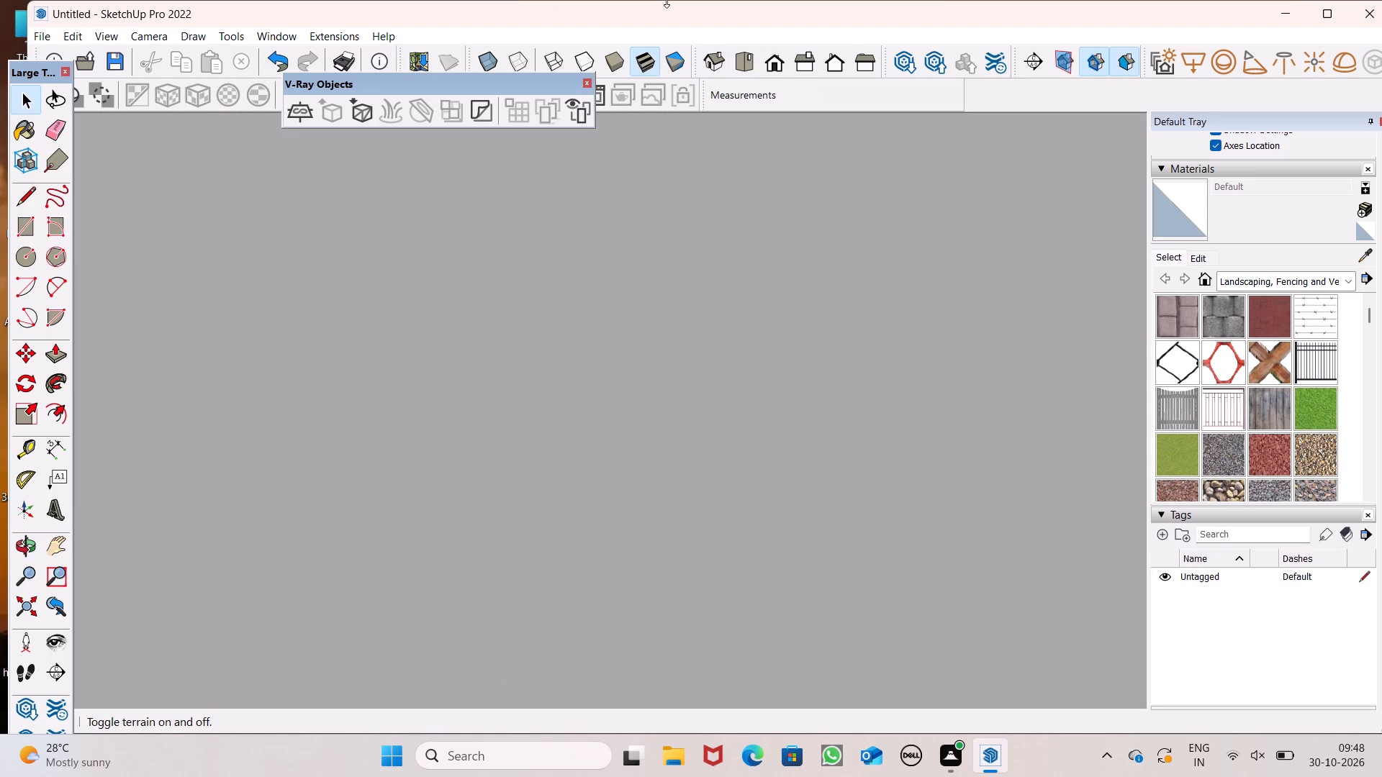
{"action": "left_click", "coordinate": [778, 62]}
{"action": "scroll", "coordinate": [762, 176], "scroll_direction": "down", "scroll_amount": 20}
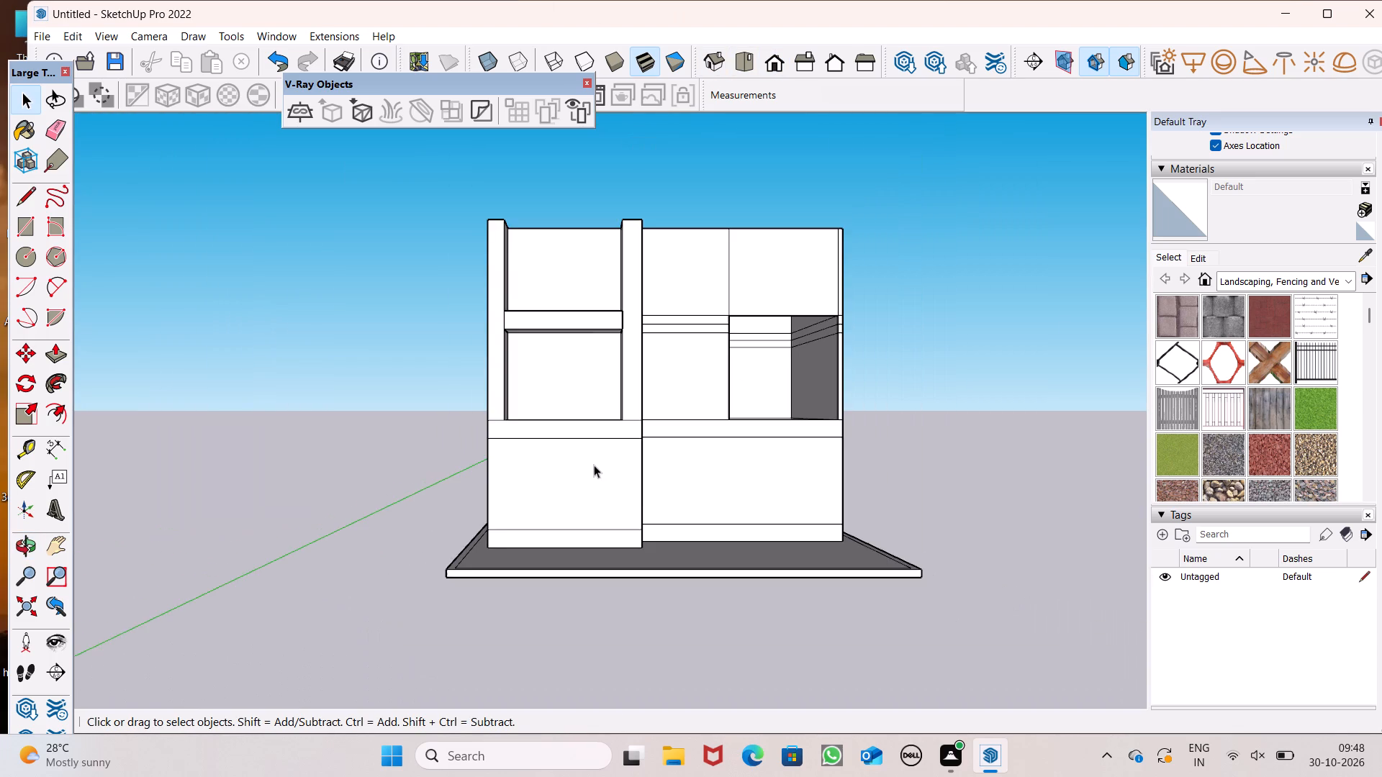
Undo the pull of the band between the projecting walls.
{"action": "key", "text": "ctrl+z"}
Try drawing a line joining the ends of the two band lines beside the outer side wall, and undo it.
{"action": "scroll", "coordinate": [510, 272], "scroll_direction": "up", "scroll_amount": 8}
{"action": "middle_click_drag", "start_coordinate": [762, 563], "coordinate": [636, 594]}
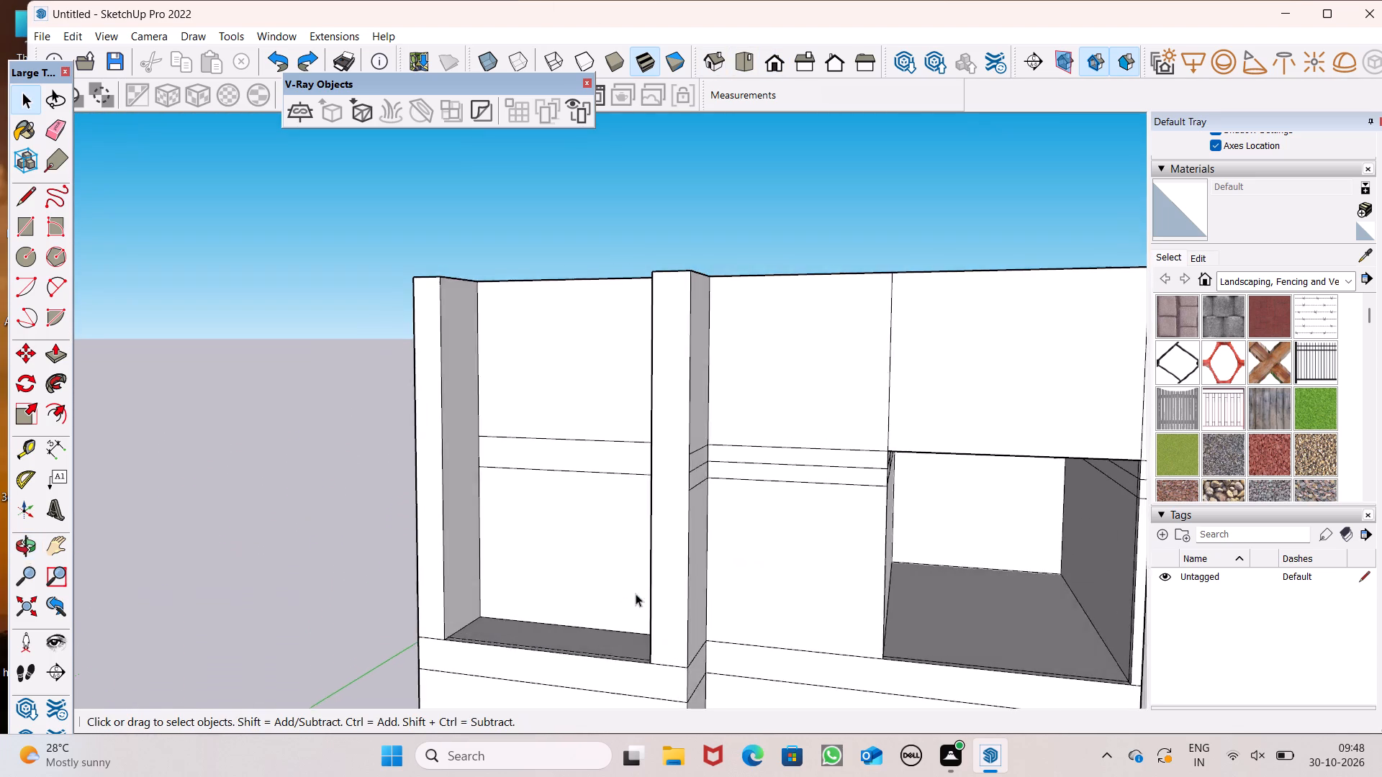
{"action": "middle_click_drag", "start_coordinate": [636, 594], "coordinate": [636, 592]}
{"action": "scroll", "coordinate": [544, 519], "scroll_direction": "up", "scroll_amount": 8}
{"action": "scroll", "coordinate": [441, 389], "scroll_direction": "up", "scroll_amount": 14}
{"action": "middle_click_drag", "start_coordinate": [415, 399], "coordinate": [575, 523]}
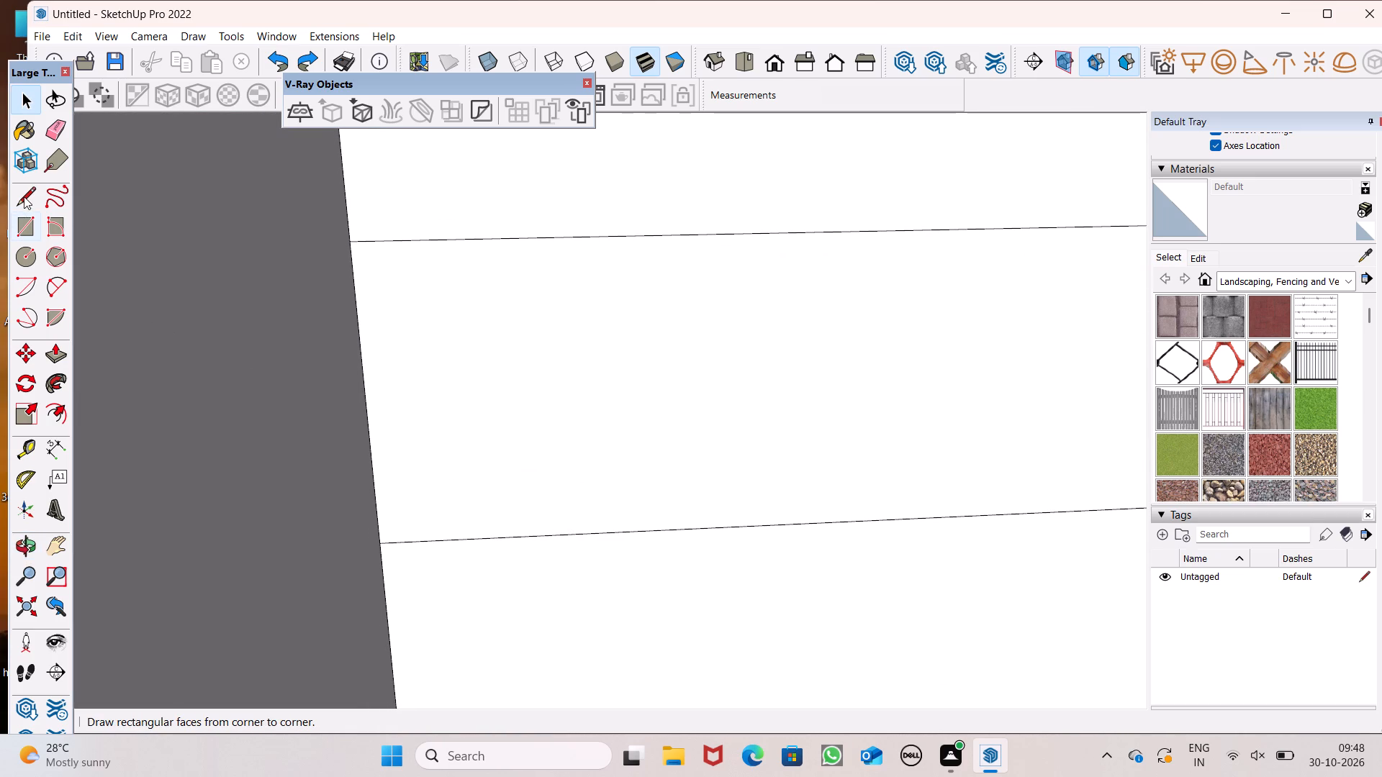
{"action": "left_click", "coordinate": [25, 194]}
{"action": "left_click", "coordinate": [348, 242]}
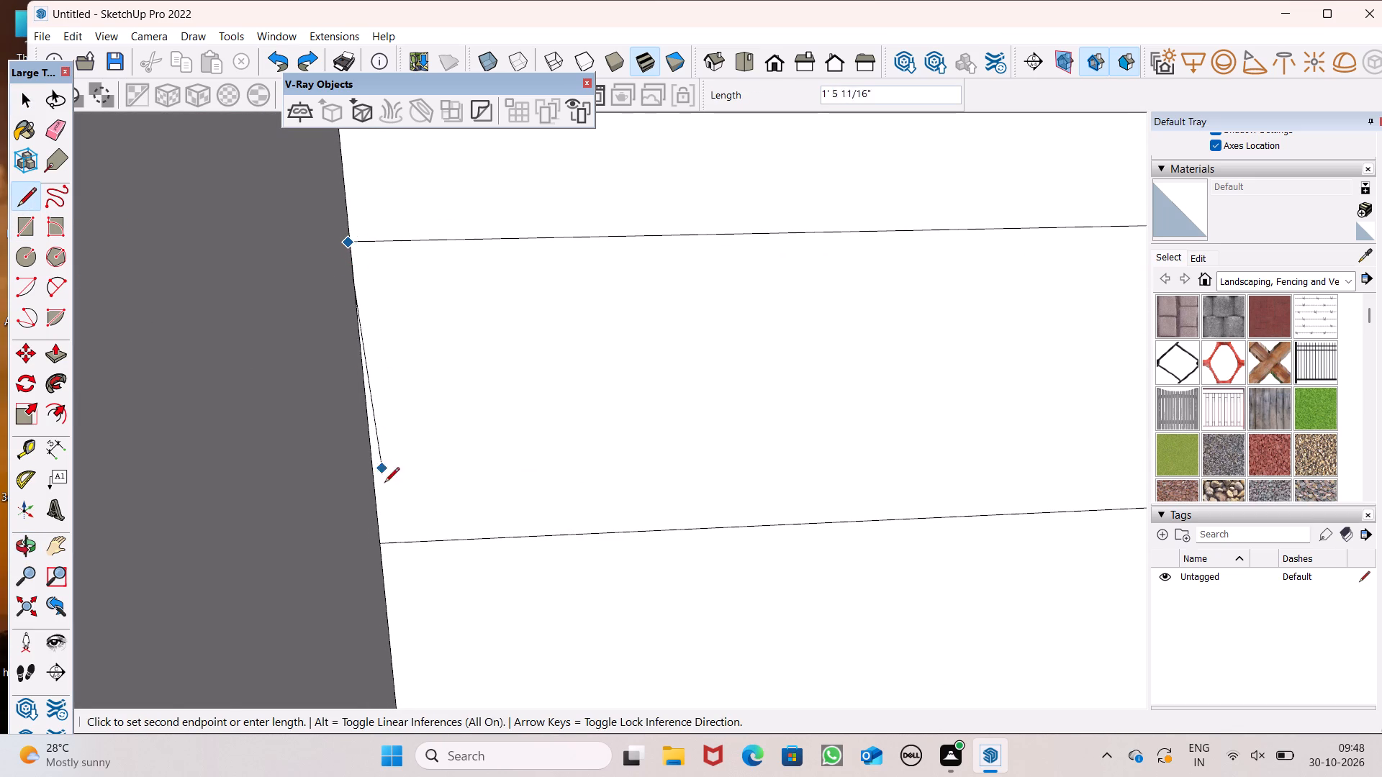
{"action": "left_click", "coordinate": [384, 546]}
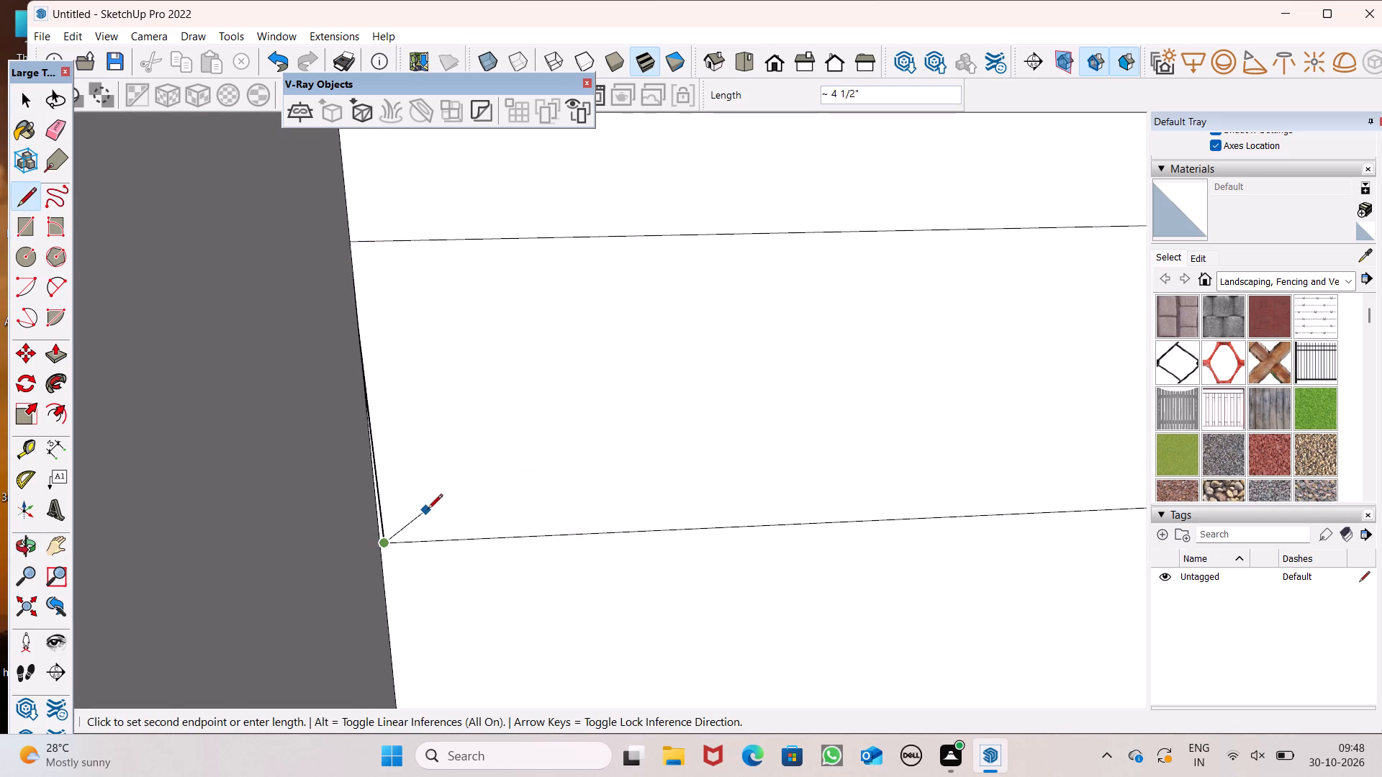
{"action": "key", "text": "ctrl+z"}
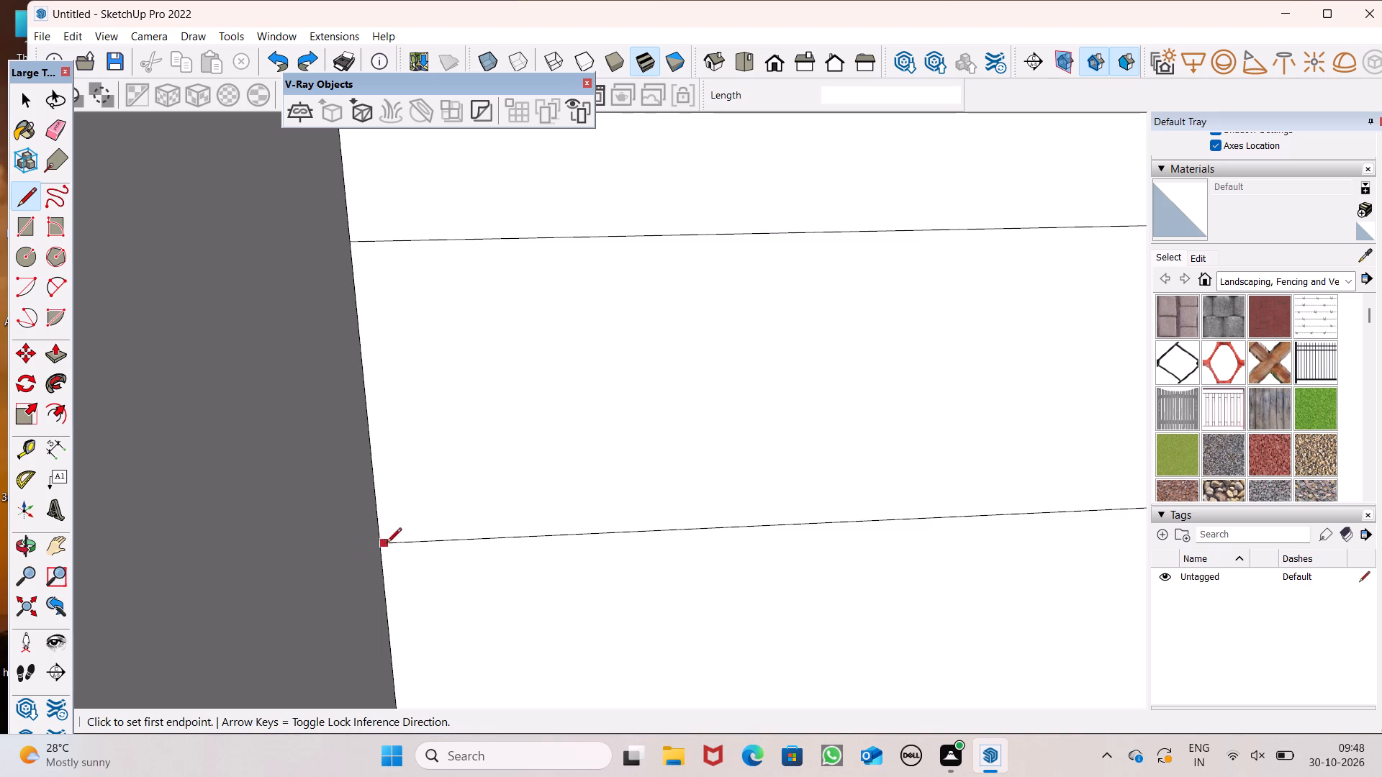
Draw a line about 2' 1/16" long joining the ends of the two band lines beside the outer side wall.
{"action": "middle_click_drag", "start_coordinate": [410, 566], "coordinate": [240, 573]}
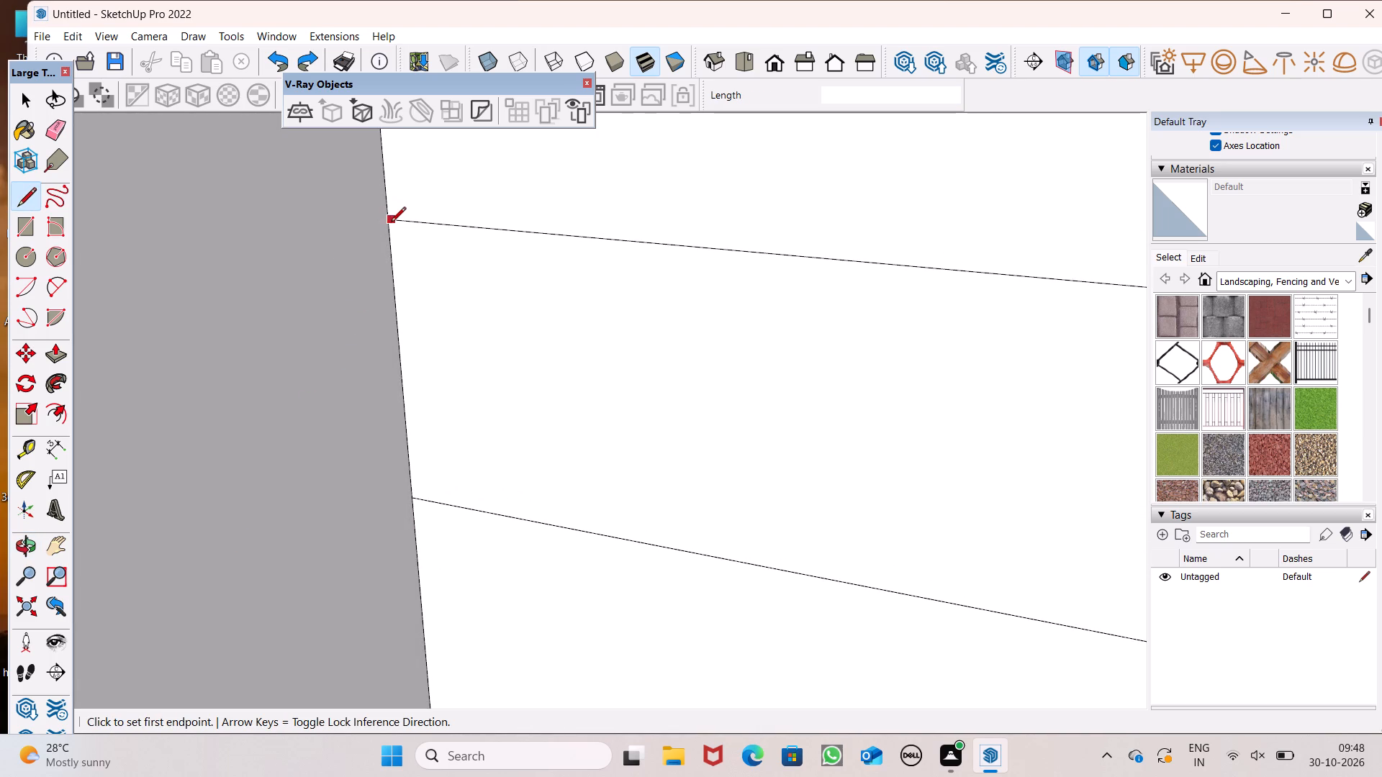
{"action": "scroll", "coordinate": [391, 224], "scroll_direction": "up", "scroll_amount": 18}
{"action": "scroll", "coordinate": [383, 210], "scroll_direction": "up", "scroll_amount": 7}
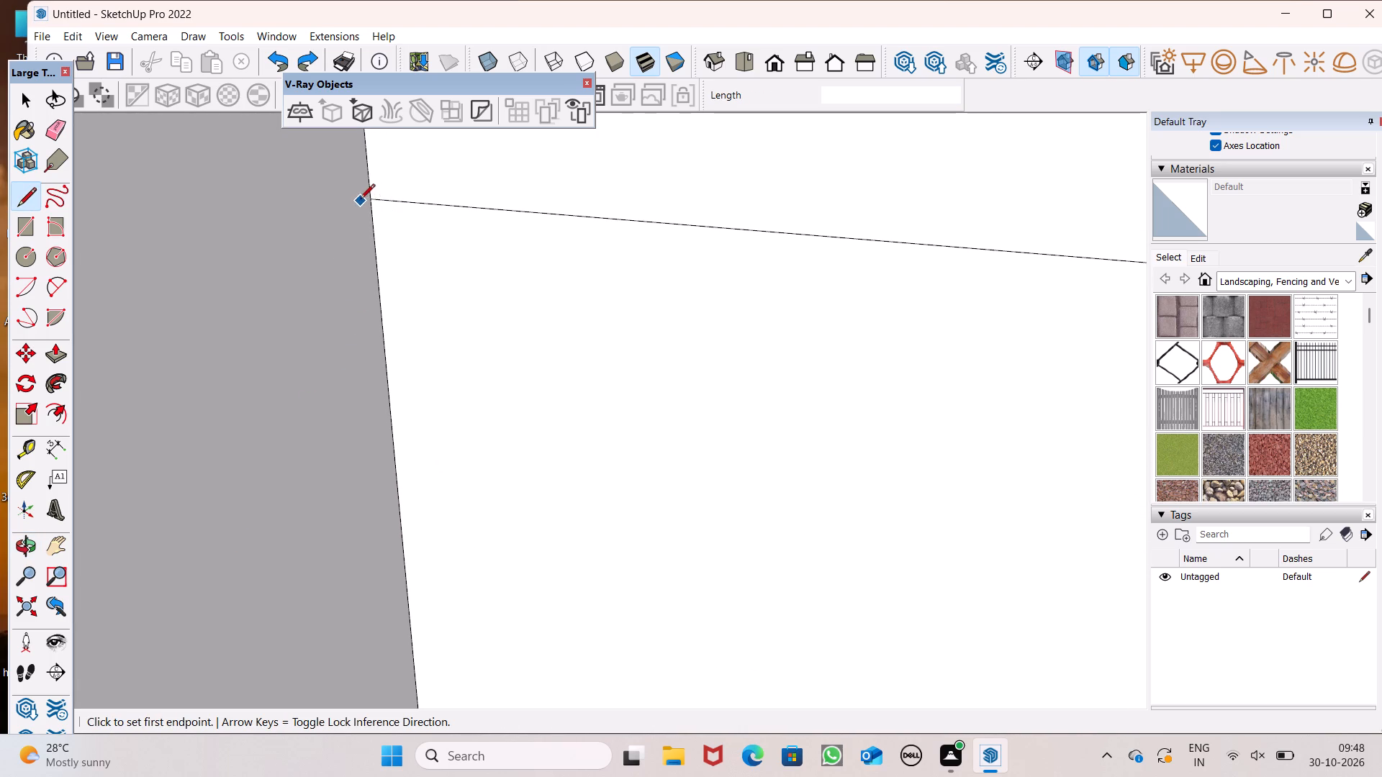
{"action": "left_click", "coordinate": [371, 195]}
{"action": "scroll", "coordinate": [371, 294], "scroll_direction": "down", "scroll_amount": 6}
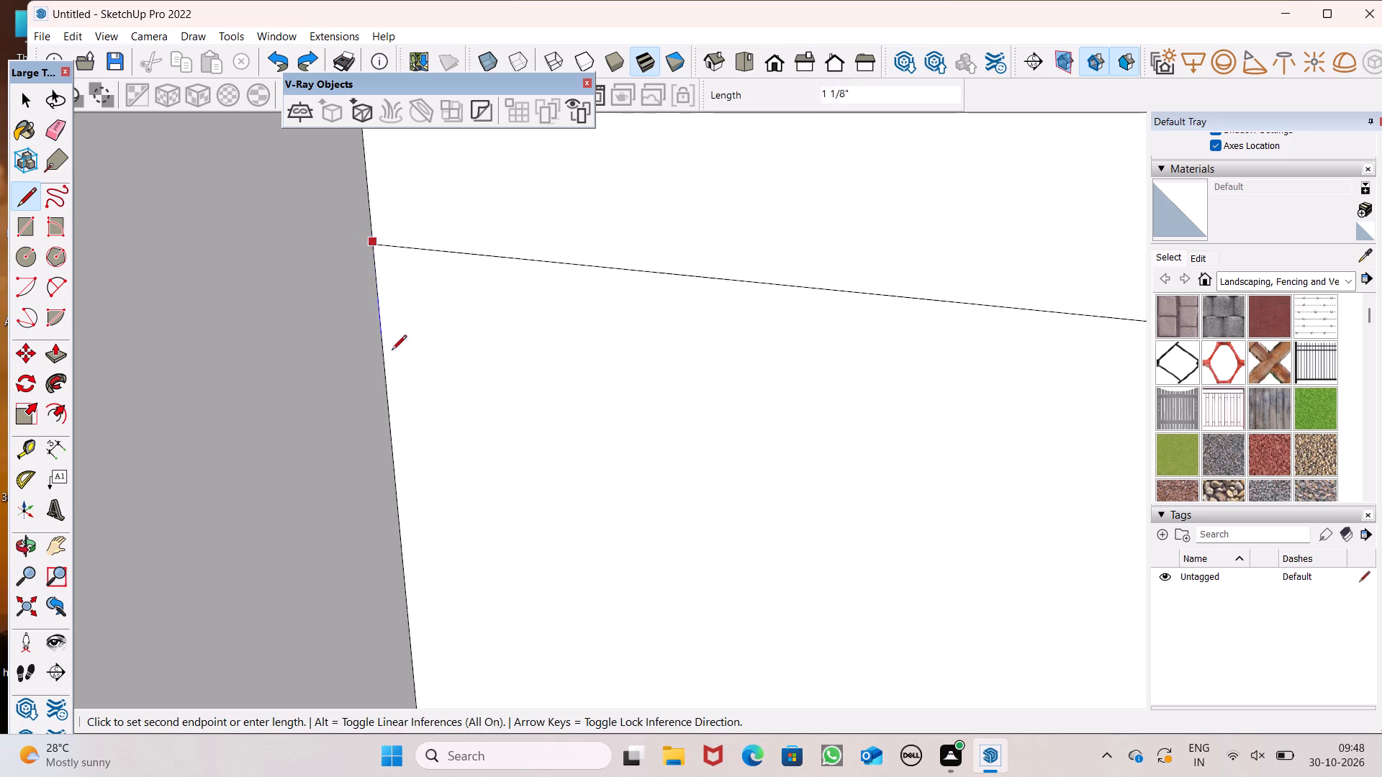
{"action": "scroll", "coordinate": [387, 241], "scroll_direction": "down", "scroll_amount": 8}
{"action": "scroll", "coordinate": [412, 188], "scroll_direction": "down", "scroll_amount": 8}
{"action": "scroll", "coordinate": [425, 370], "scroll_direction": "down", "scroll_amount": 2}
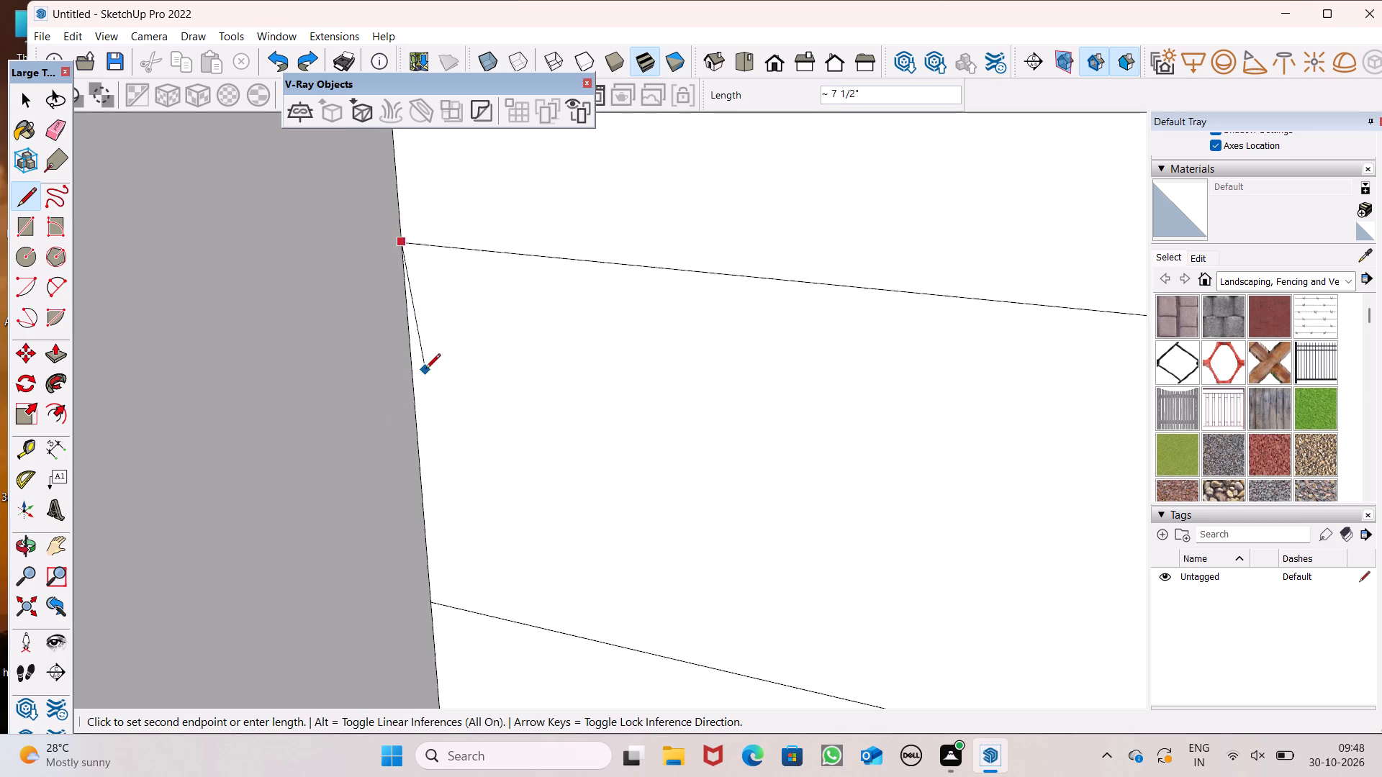
{"action": "scroll", "coordinate": [425, 370], "scroll_direction": "down", "scroll_amount": 4}
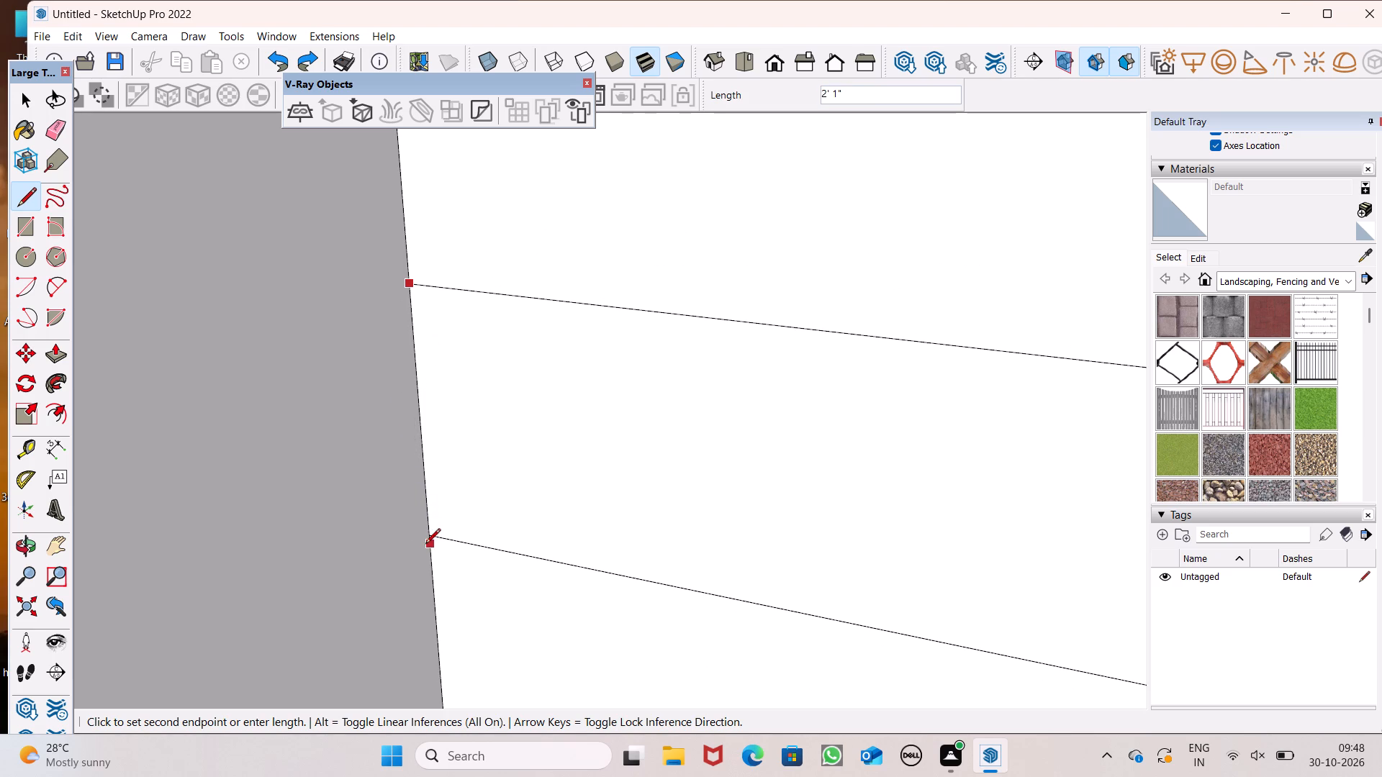
{"action": "scroll", "coordinate": [430, 542], "scroll_direction": "up", "scroll_amount": 16}
{"action": "scroll", "coordinate": [428, 523], "scroll_direction": "up", "scroll_amount": 8}
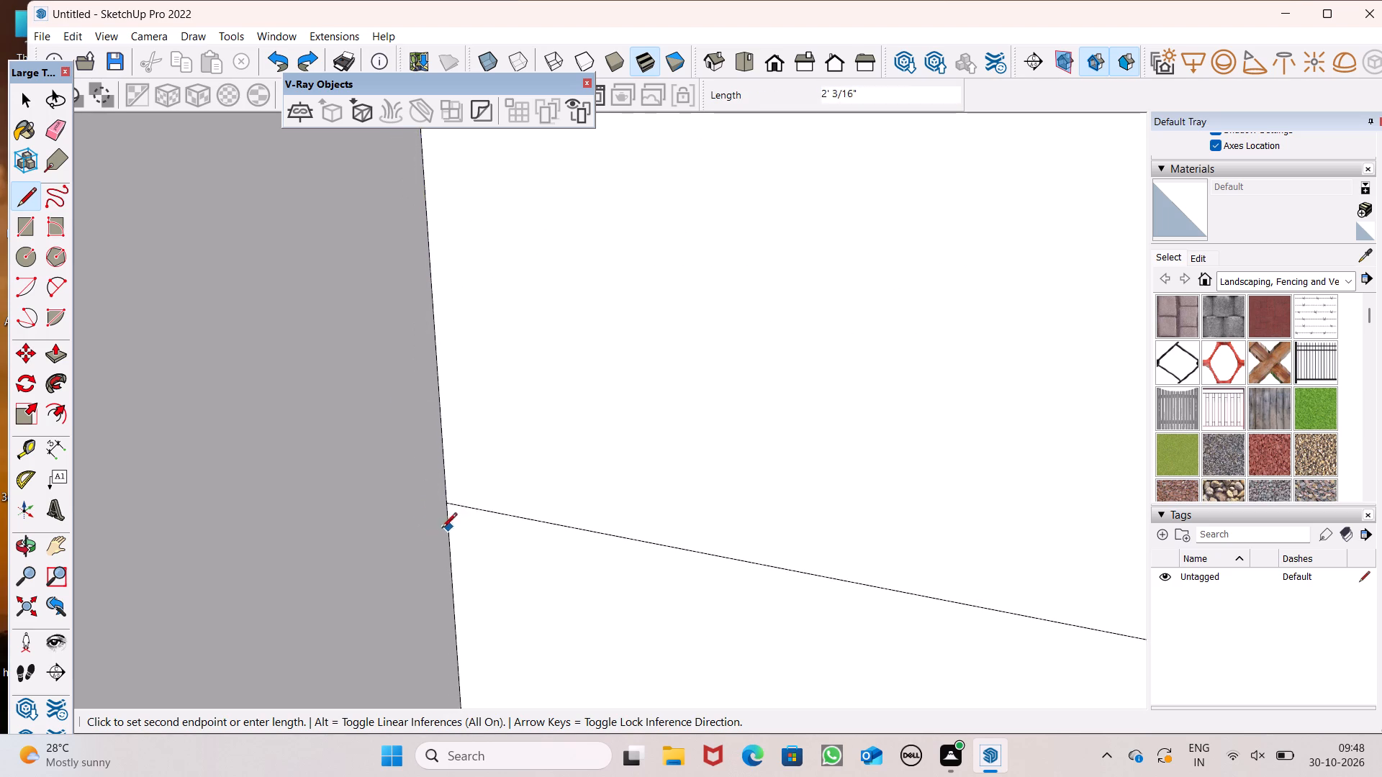
{"action": "scroll", "coordinate": [442, 529], "scroll_direction": "up", "scroll_amount": 17}
{"action": "scroll", "coordinate": [431, 505], "scroll_direction": "up", "scroll_amount": 8}
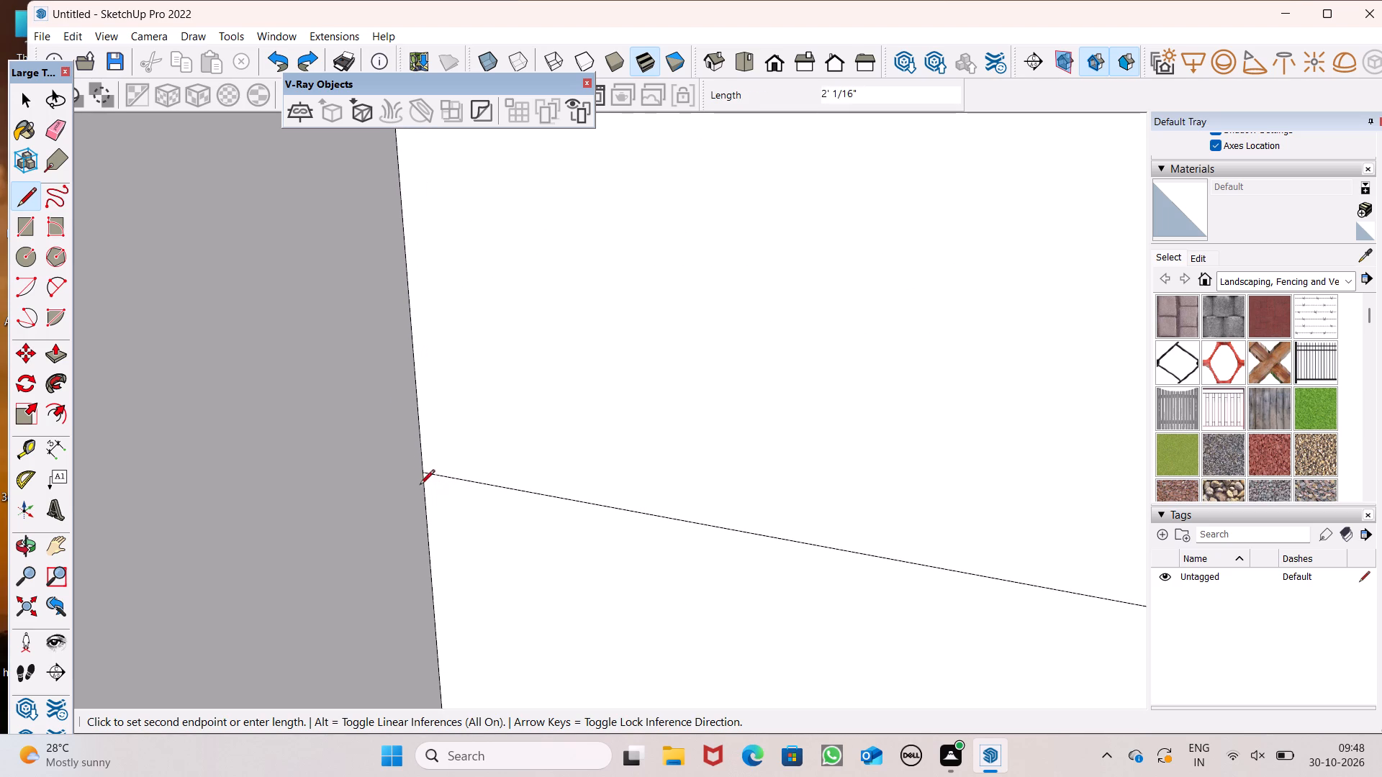
{"action": "scroll", "coordinate": [415, 478], "scroll_direction": "up", "scroll_amount": 15}
{"action": "scroll", "coordinate": [430, 470], "scroll_direction": "down", "scroll_amount": 6}
{"action": "scroll", "coordinate": [448, 353], "scroll_direction": "down", "scroll_amount": 4}
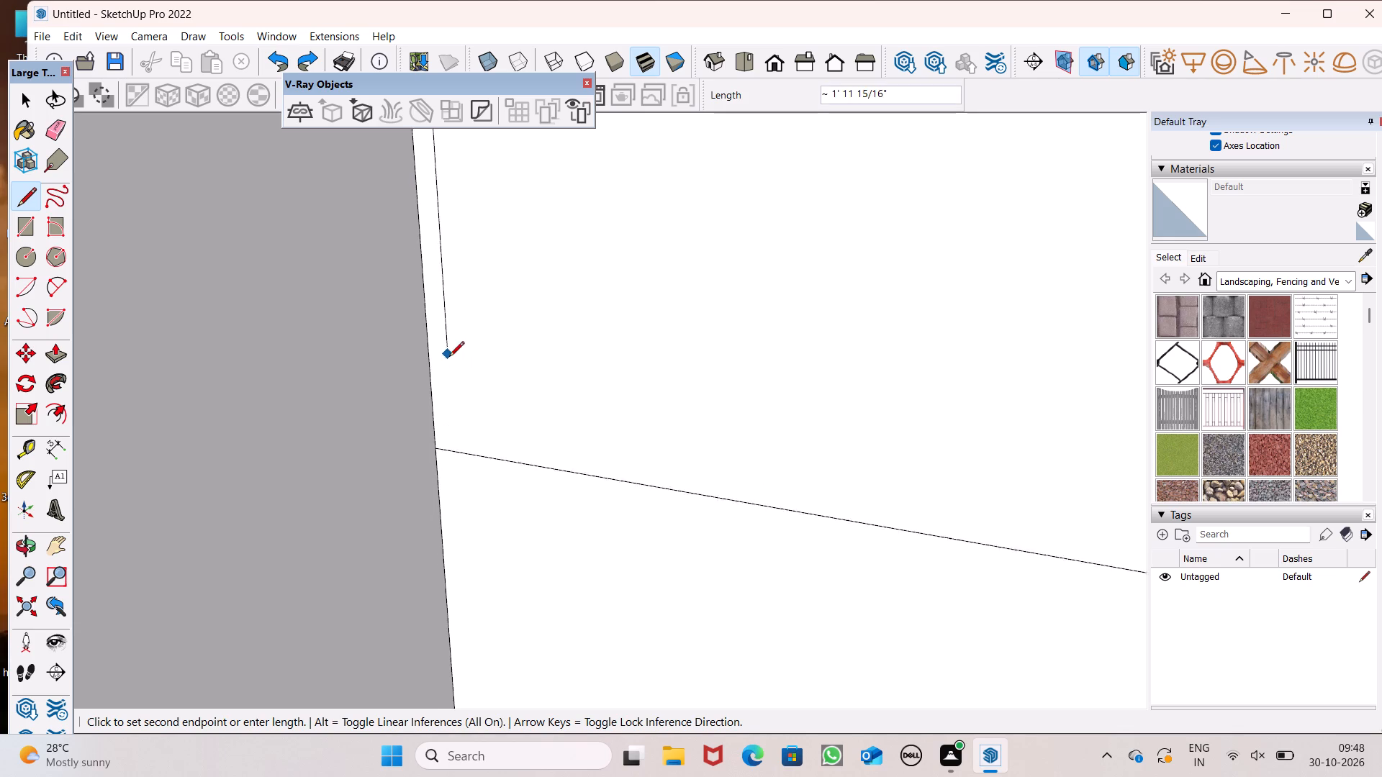
{"action": "scroll", "coordinate": [449, 358], "scroll_direction": "down", "scroll_amount": 9}
{"action": "scroll", "coordinate": [466, 422], "scroll_direction": "up", "scroll_amount": 6}
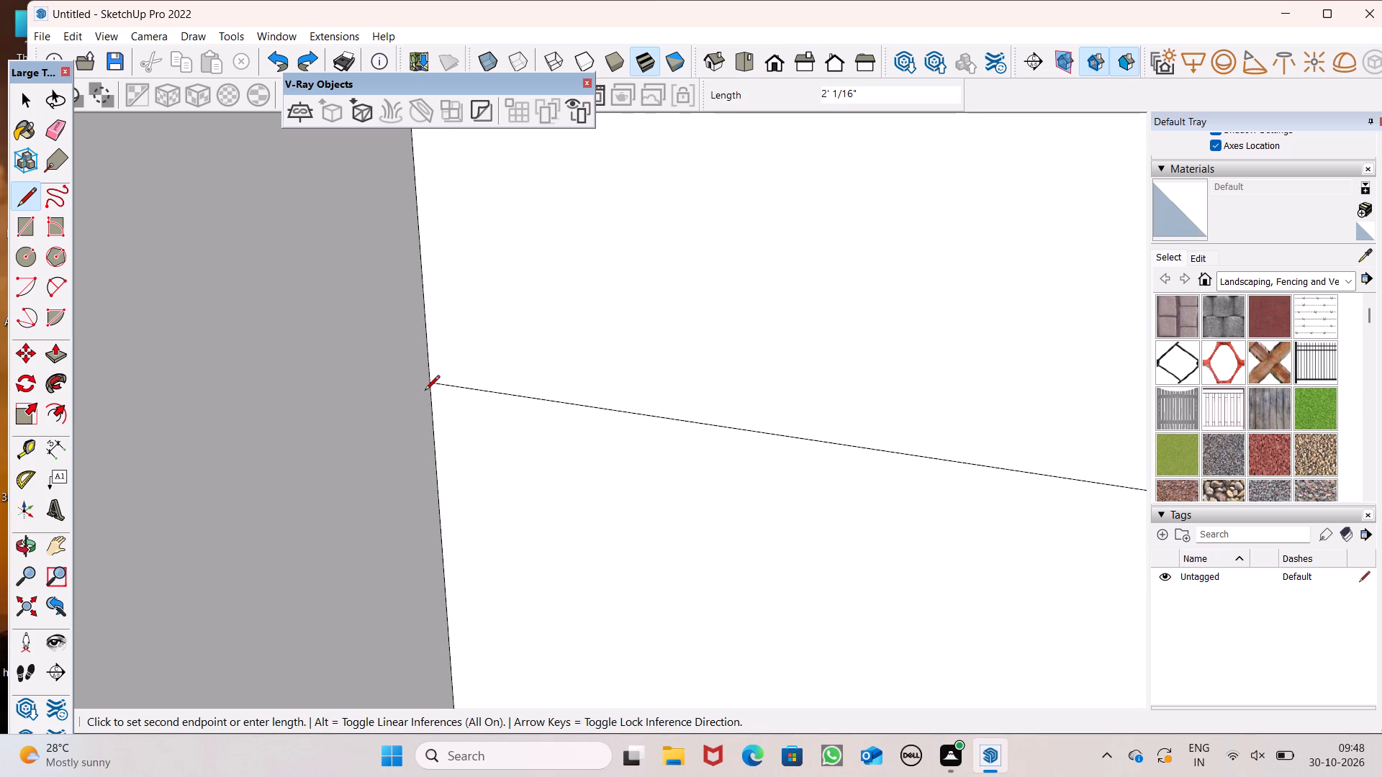
{"action": "scroll", "coordinate": [431, 381], "scroll_direction": "up", "scroll_amount": 17}
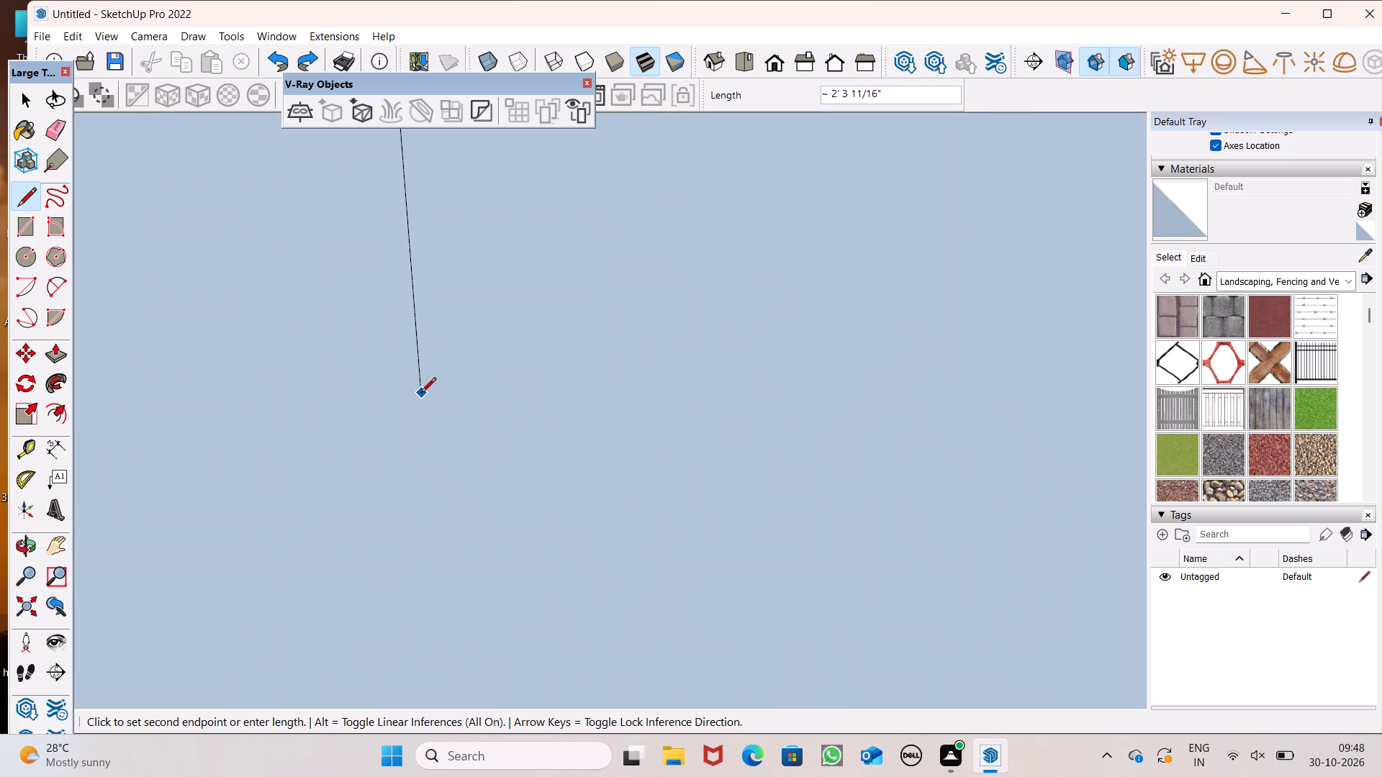
{"action": "middle_click_drag", "start_coordinate": [421, 394], "coordinate": [545, 233]}
{"action": "left_click", "coordinate": [774, 63]}
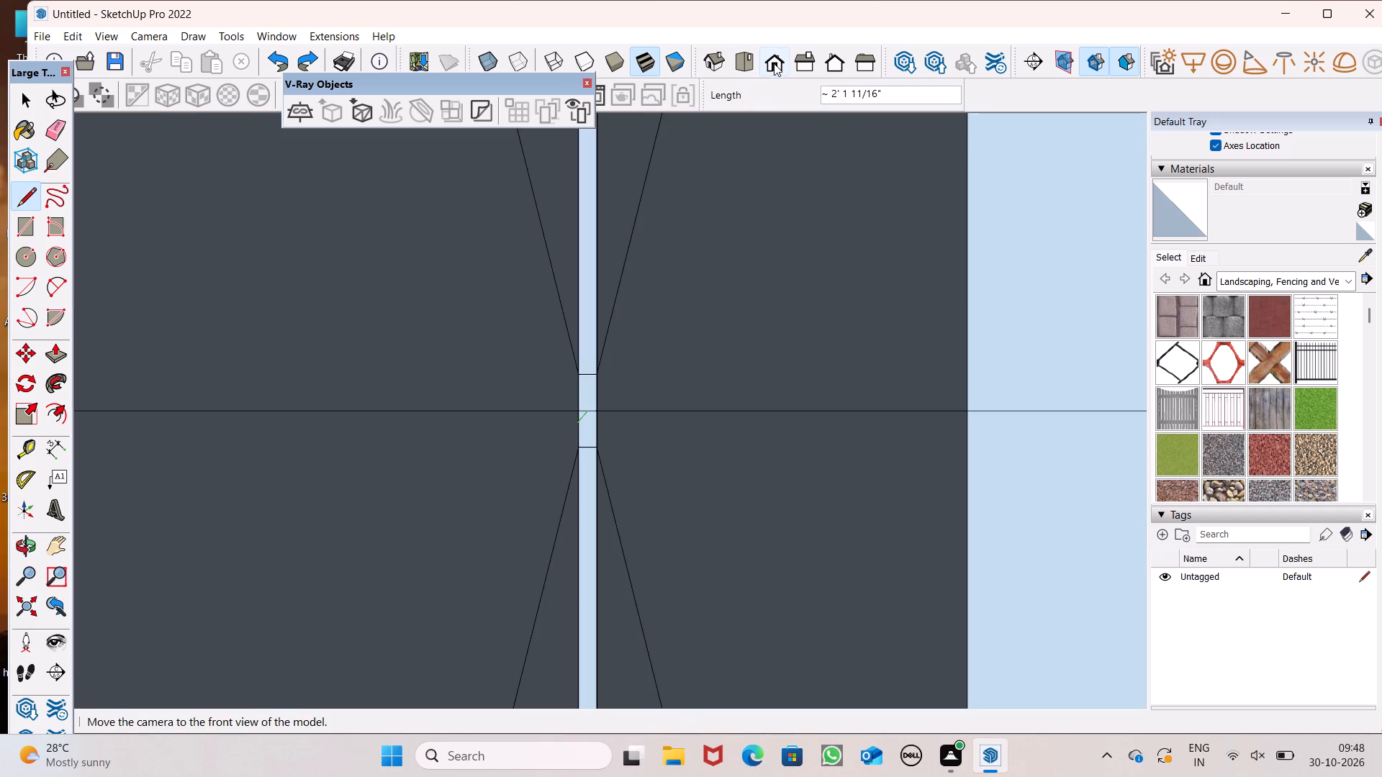
{"action": "scroll", "coordinate": [630, 457], "scroll_direction": "down", "scroll_amount": 6}
{"action": "scroll", "coordinate": [500, 521], "scroll_direction": "down", "scroll_amount": 7}
{"action": "scroll", "coordinate": [746, 439], "scroll_direction": "down", "scroll_amount": 7}
{"action": "scroll", "coordinate": [401, 333], "scroll_direction": "down", "scroll_amount": 4}
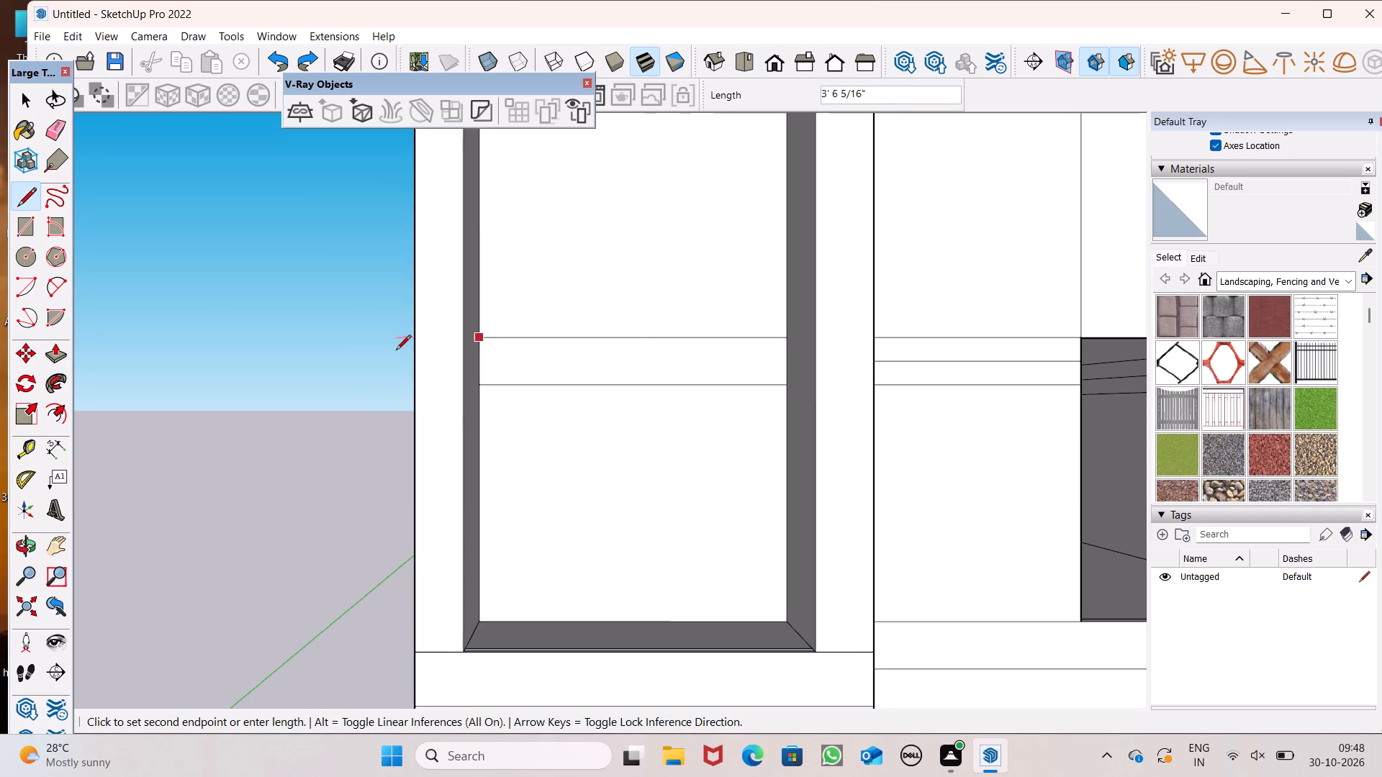
{"action": "scroll", "coordinate": [396, 351], "scroll_direction": "down", "scroll_amount": 7}
{"action": "scroll", "coordinate": [518, 373], "scroll_direction": "up", "scroll_amount": 9}
{"action": "scroll", "coordinate": [461, 333], "scroll_direction": "up", "scroll_amount": 9}
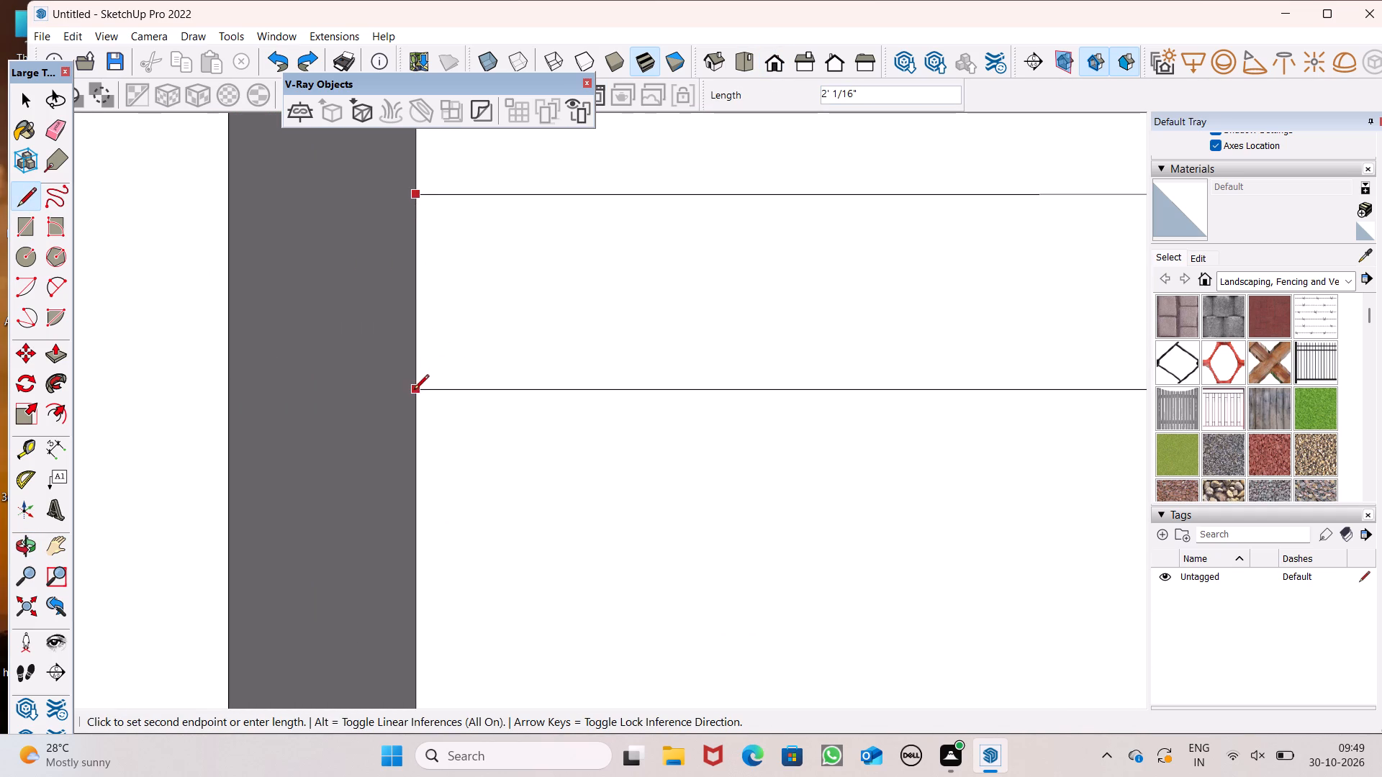
{"action": "left_click", "coordinate": [414, 391]}
{"action": "scroll", "coordinate": [312, 456], "scroll_direction": "down", "scroll_amount": 6}
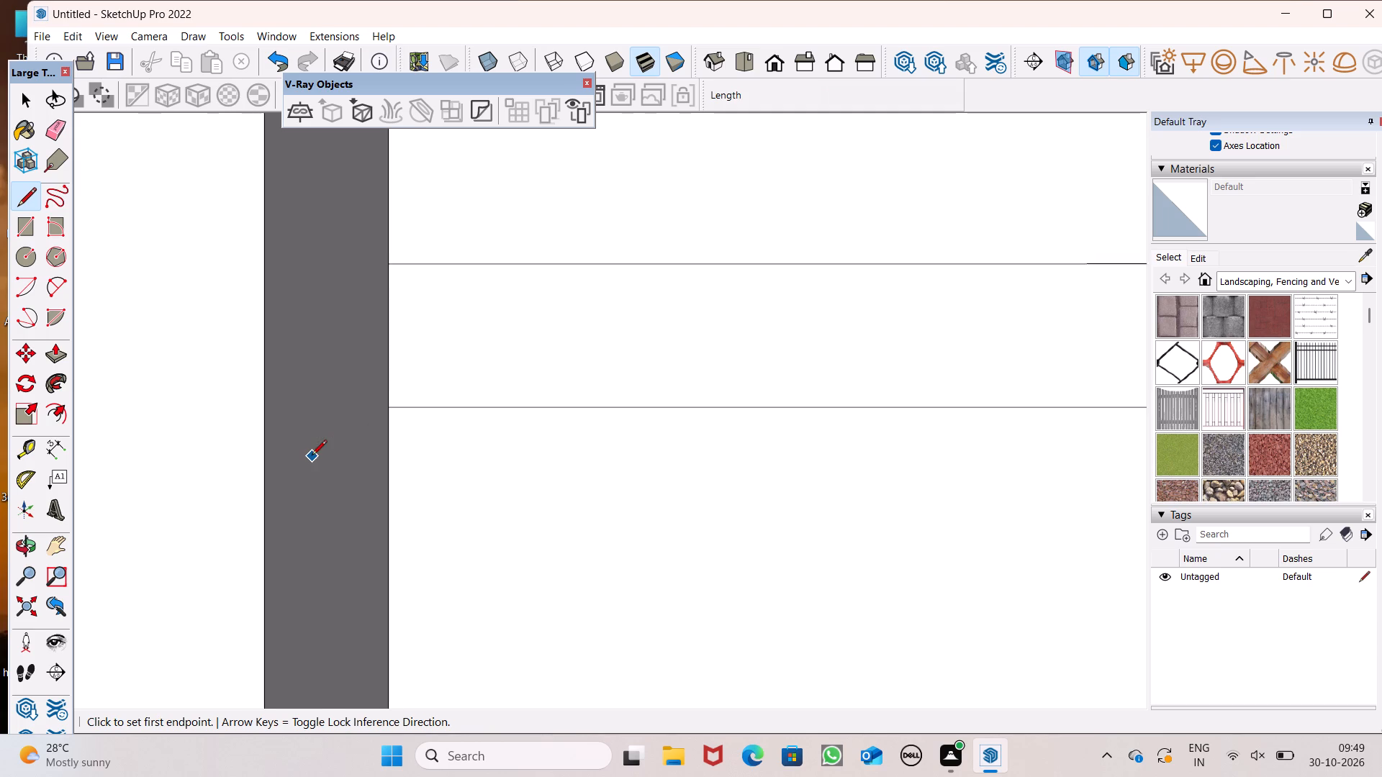
{"action": "key", "text": "space"}
Pull the band on the recessed back wall forward about 5' 1/2" between the two projecting walls.
{"action": "scroll", "coordinate": [384, 505], "scroll_direction": "down", "scroll_amount": 6}
{"action": "middle_click_drag", "start_coordinate": [625, 507], "coordinate": [1011, 622]}
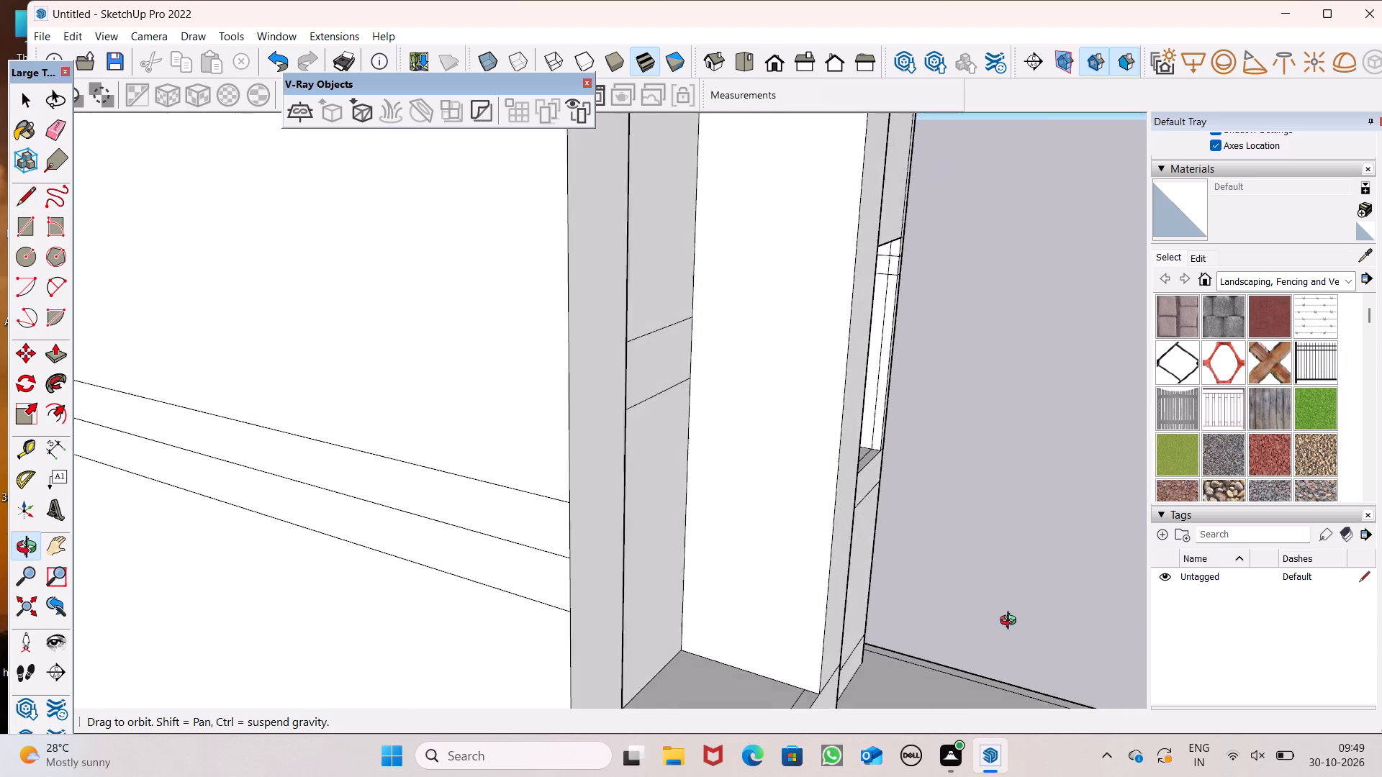
{"action": "middle_click_drag", "start_coordinate": [1011, 622], "coordinate": [918, 755]}
{"action": "scroll", "coordinate": [826, 548], "scroll_direction": "up", "scroll_amount": 7}
{"action": "scroll", "coordinate": [646, 471], "scroll_direction": "up", "scroll_amount": 4}
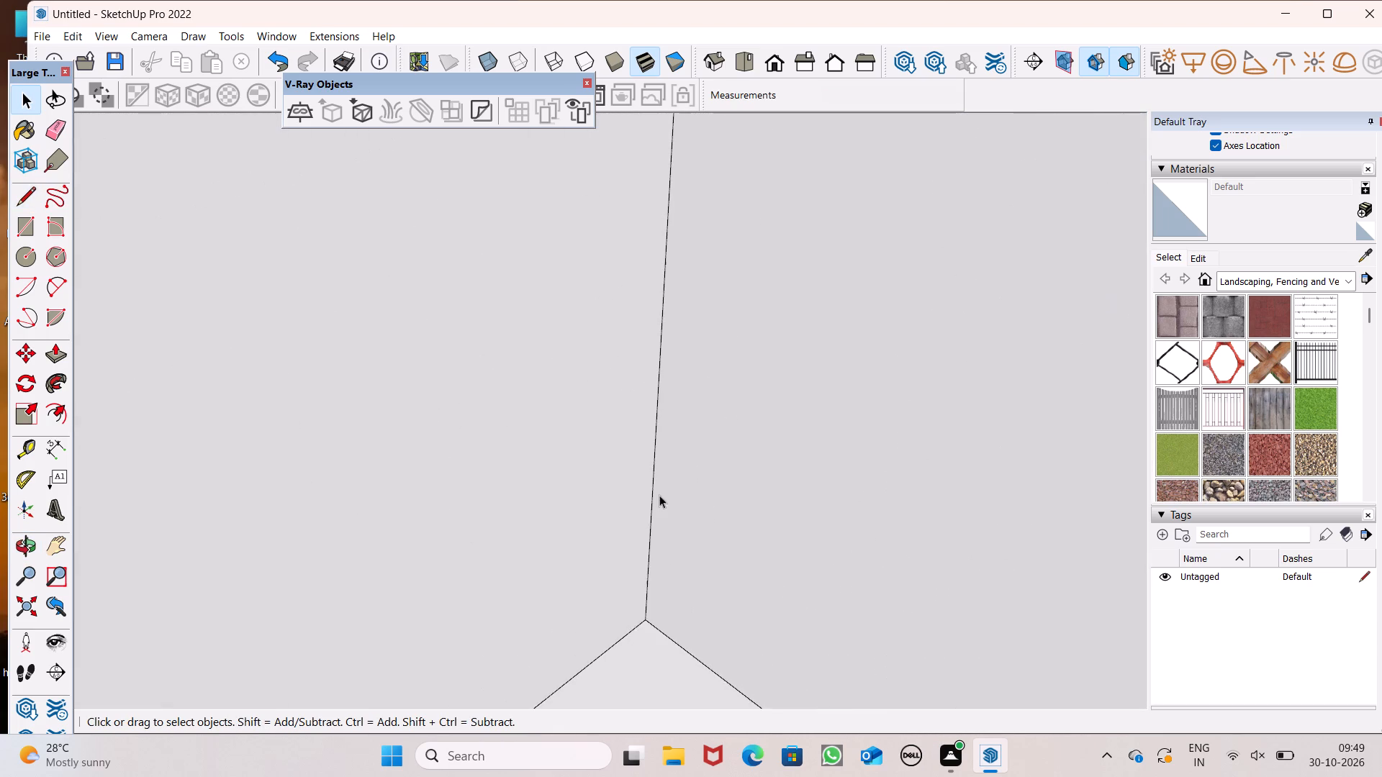
{"action": "scroll", "coordinate": [659, 495], "scroll_direction": "up", "scroll_amount": 4}
{"action": "middle_click_drag", "start_coordinate": [659, 504], "coordinate": [731, 535]}
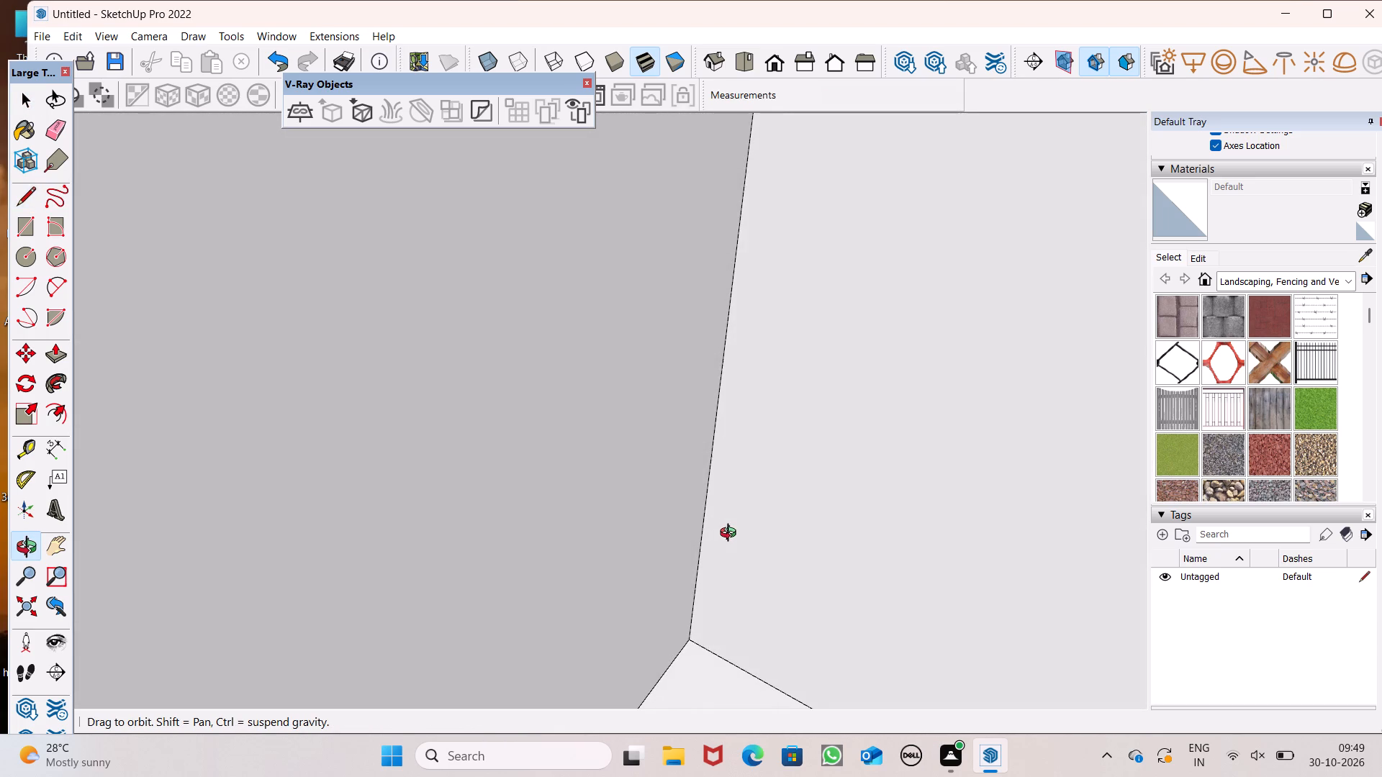
{"action": "middle_click_drag", "start_coordinate": [731, 535], "coordinate": [549, 540]}
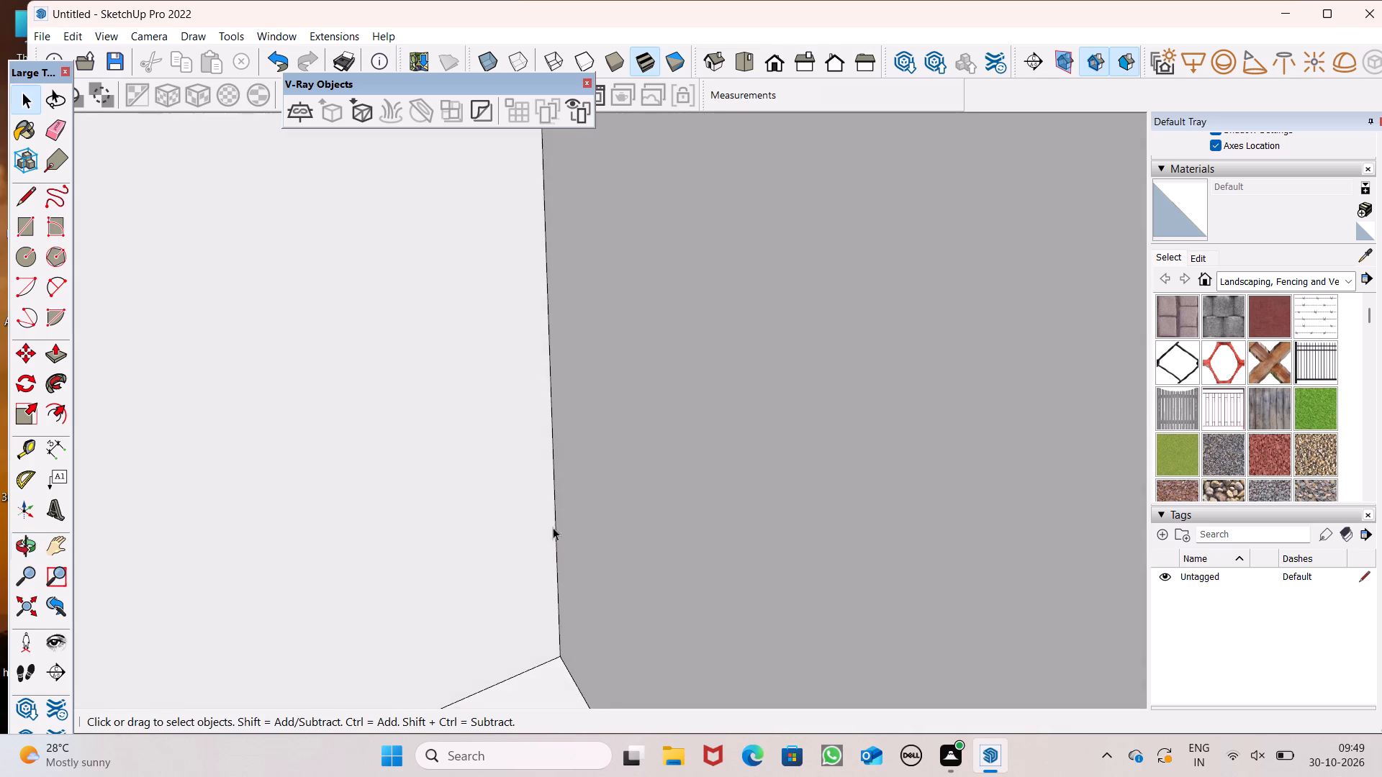
{"action": "scroll", "coordinate": [679, 329], "scroll_direction": "down", "scroll_amount": 7}
{"action": "scroll", "coordinate": [723, 196], "scroll_direction": "down", "scroll_amount": 20}
{"action": "scroll", "coordinate": [723, 196], "scroll_direction": "down", "scroll_amount": 4}
{"action": "scroll", "coordinate": [705, 343], "scroll_direction": "up", "scroll_amount": 1}
{"action": "middle_click_drag", "start_coordinate": [705, 343], "coordinate": [694, 342]}
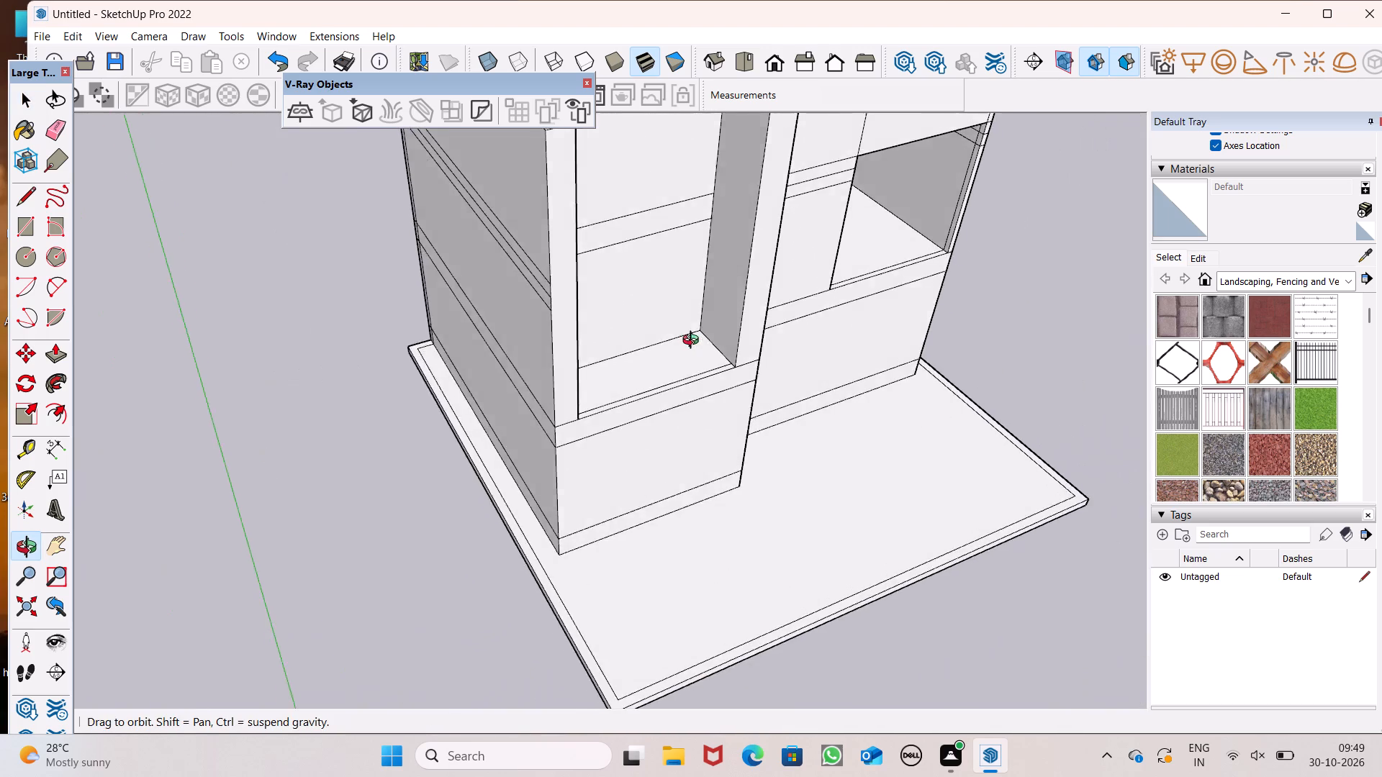
{"action": "middle_click_drag", "start_coordinate": [694, 342], "coordinate": [669, 337]}
{"action": "left_click", "coordinate": [51, 364]}
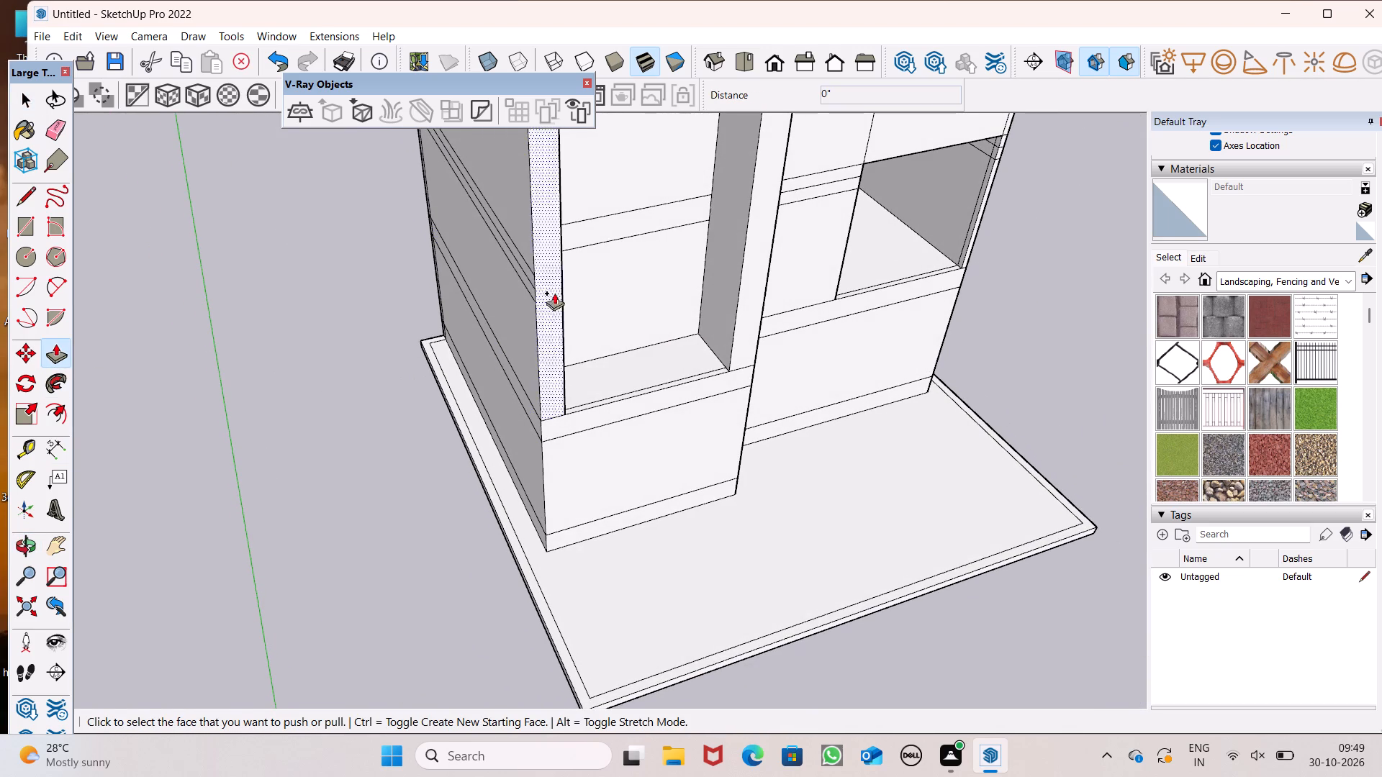
{"action": "left_click_drag", "start_coordinate": [663, 223], "coordinate": [749, 222]}
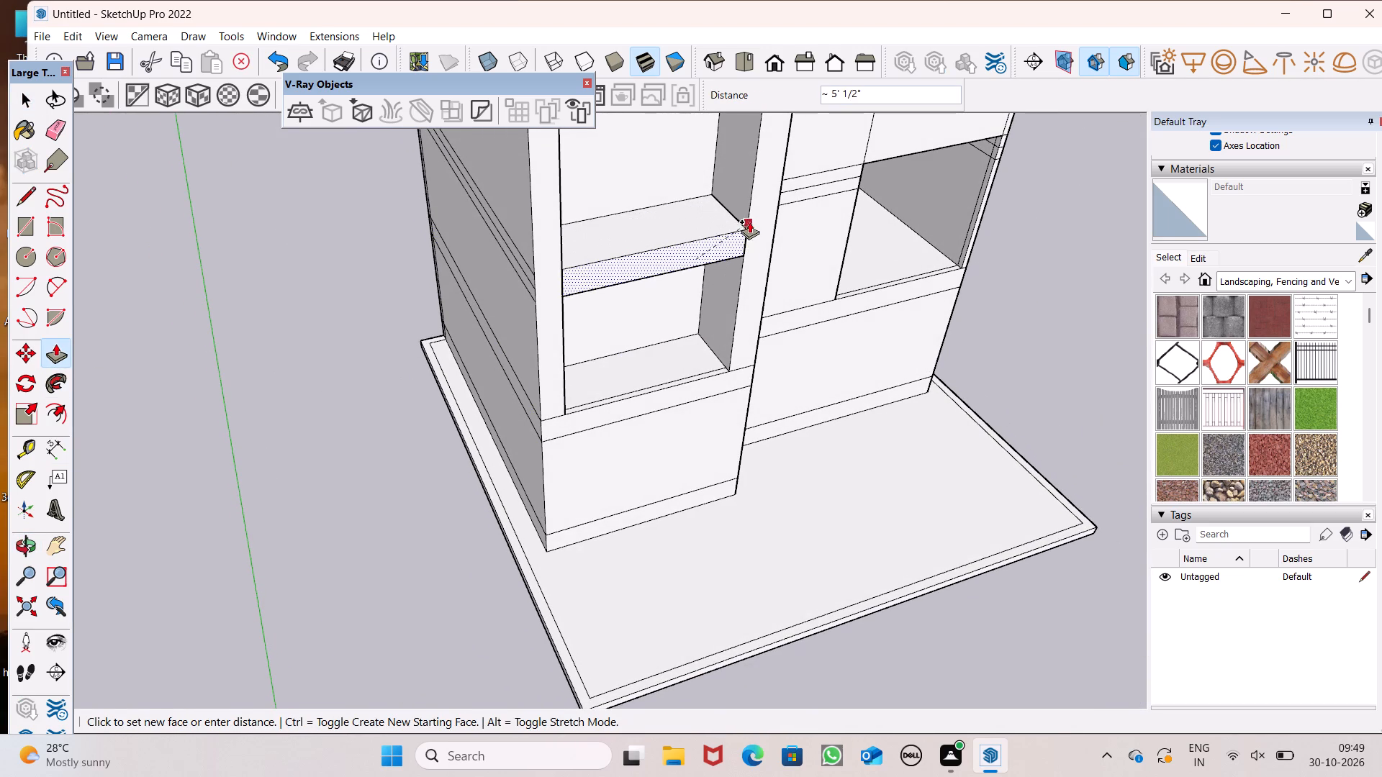
{"action": "left_click_drag", "start_coordinate": [749, 222], "coordinate": [752, 218]}
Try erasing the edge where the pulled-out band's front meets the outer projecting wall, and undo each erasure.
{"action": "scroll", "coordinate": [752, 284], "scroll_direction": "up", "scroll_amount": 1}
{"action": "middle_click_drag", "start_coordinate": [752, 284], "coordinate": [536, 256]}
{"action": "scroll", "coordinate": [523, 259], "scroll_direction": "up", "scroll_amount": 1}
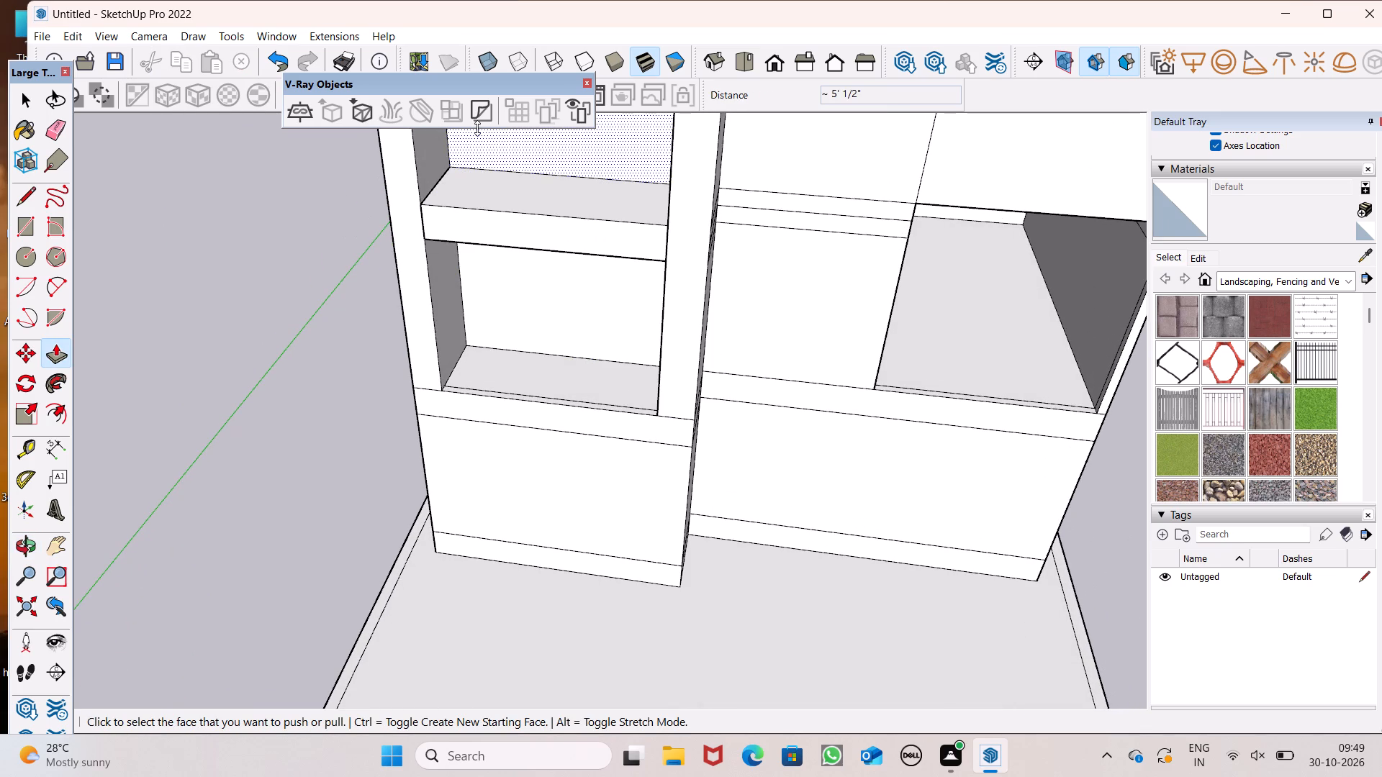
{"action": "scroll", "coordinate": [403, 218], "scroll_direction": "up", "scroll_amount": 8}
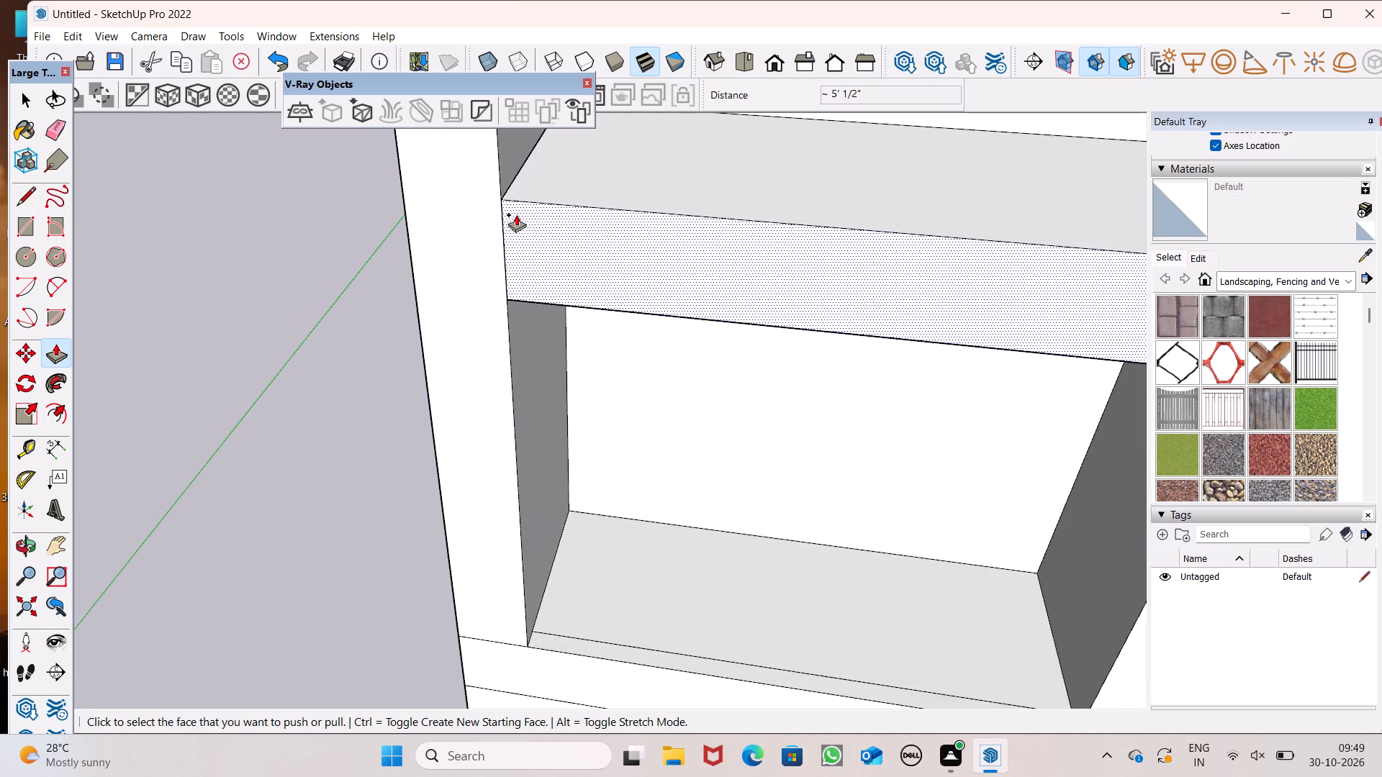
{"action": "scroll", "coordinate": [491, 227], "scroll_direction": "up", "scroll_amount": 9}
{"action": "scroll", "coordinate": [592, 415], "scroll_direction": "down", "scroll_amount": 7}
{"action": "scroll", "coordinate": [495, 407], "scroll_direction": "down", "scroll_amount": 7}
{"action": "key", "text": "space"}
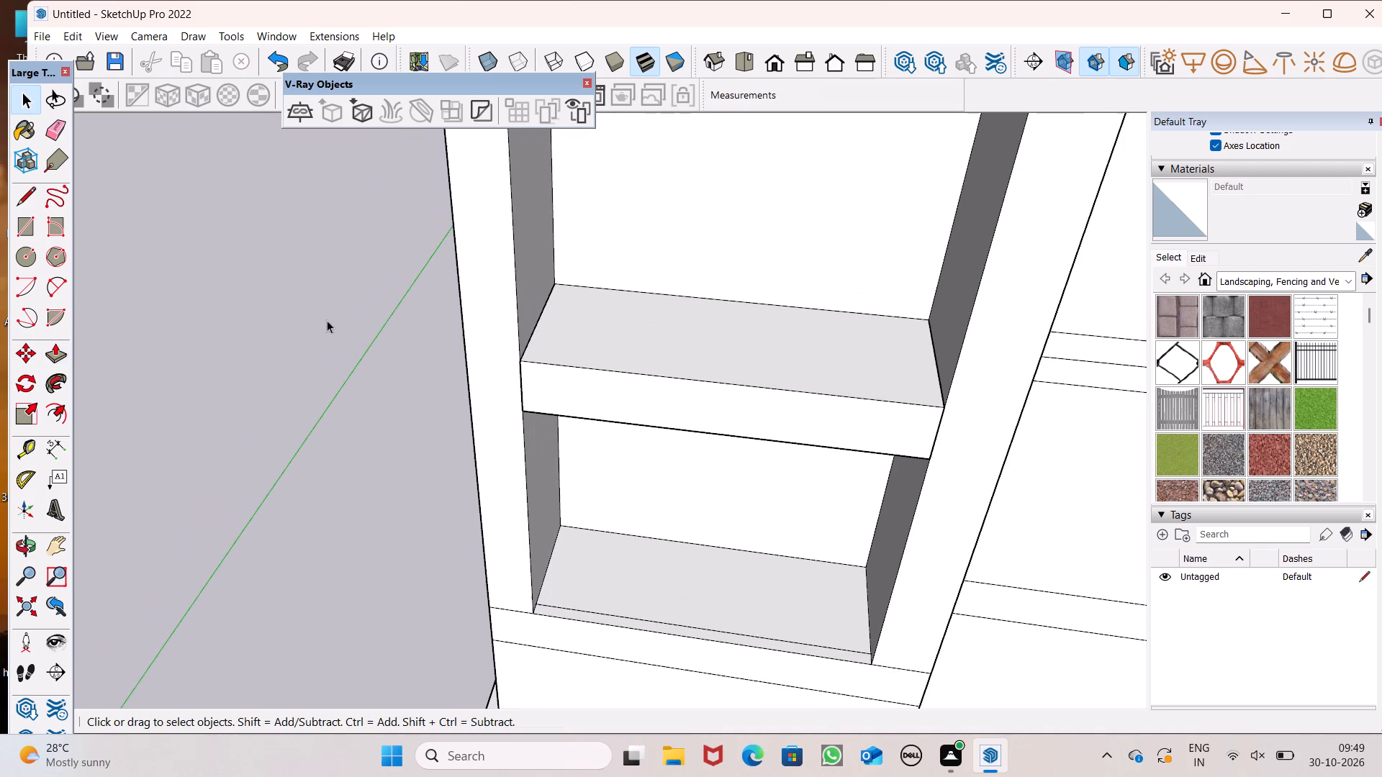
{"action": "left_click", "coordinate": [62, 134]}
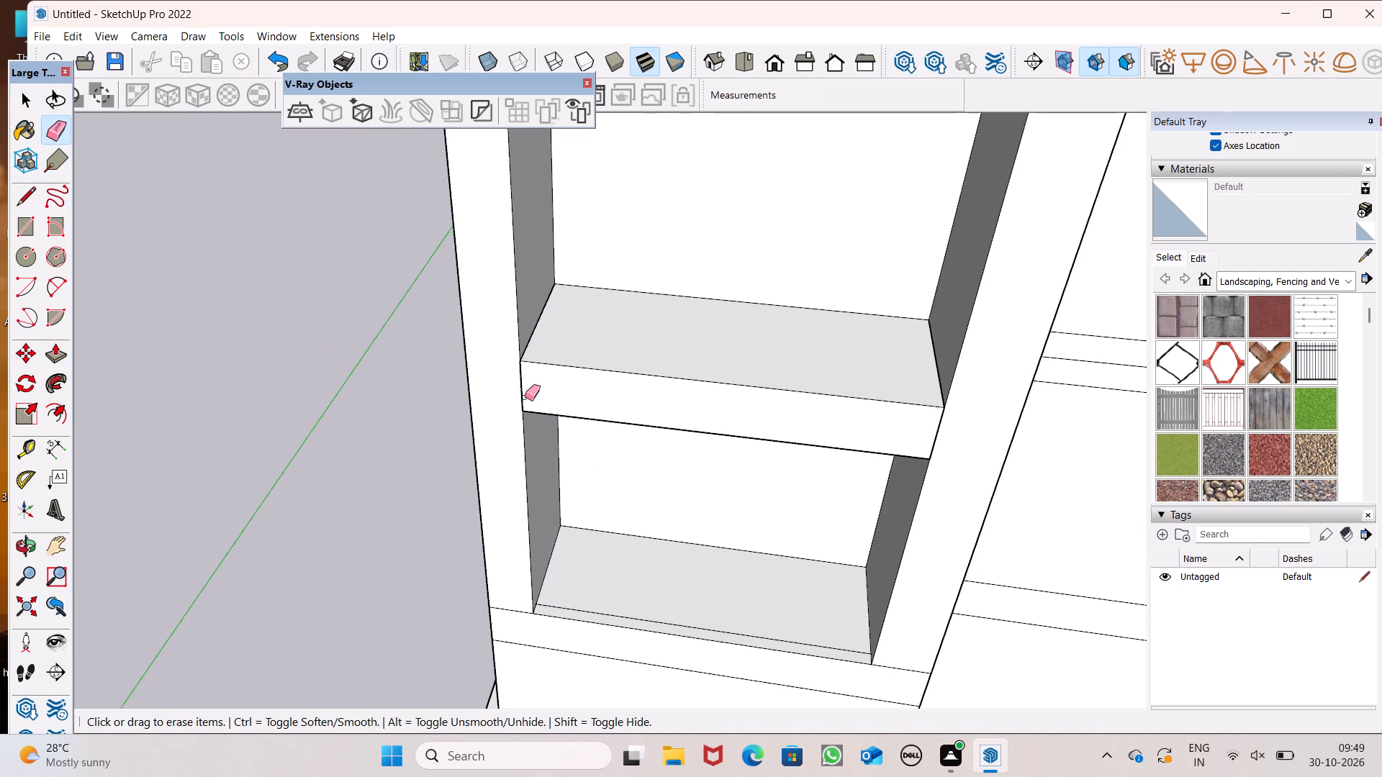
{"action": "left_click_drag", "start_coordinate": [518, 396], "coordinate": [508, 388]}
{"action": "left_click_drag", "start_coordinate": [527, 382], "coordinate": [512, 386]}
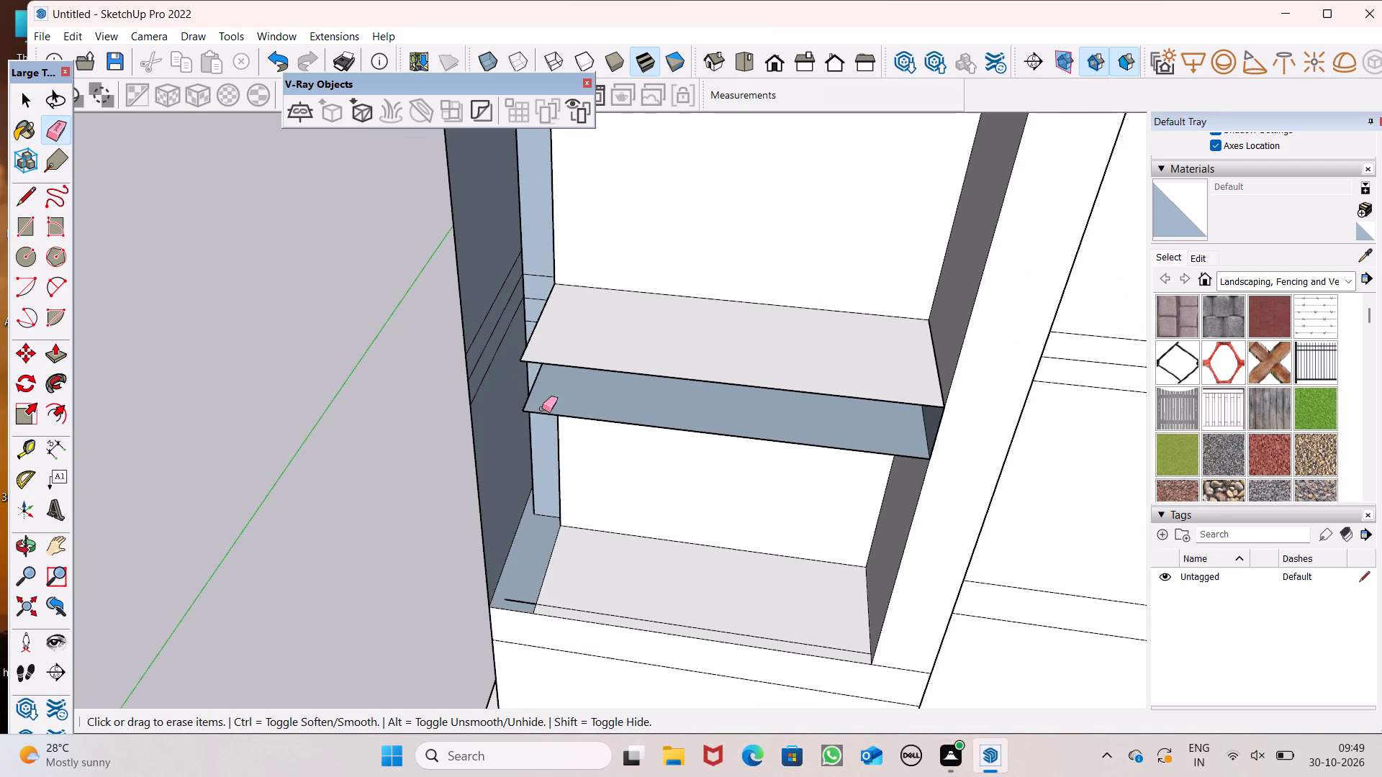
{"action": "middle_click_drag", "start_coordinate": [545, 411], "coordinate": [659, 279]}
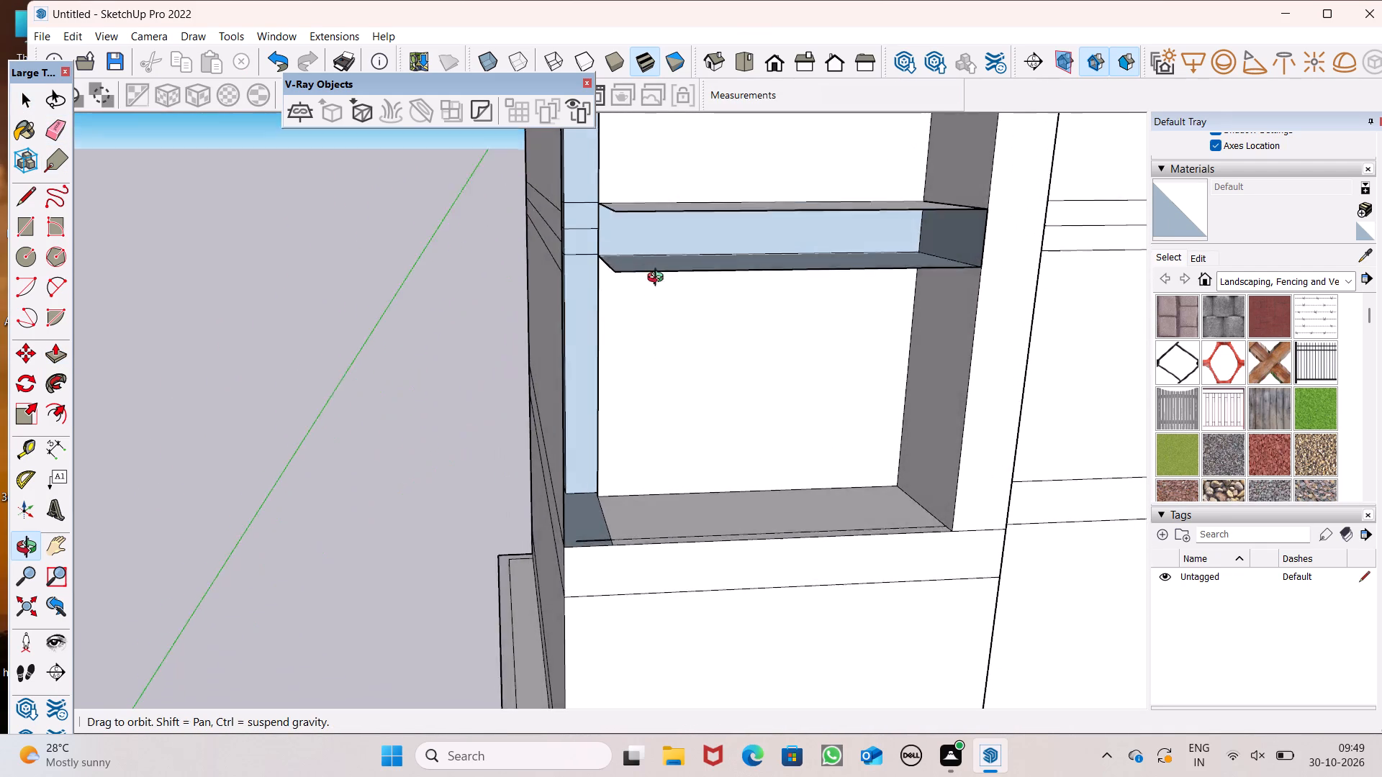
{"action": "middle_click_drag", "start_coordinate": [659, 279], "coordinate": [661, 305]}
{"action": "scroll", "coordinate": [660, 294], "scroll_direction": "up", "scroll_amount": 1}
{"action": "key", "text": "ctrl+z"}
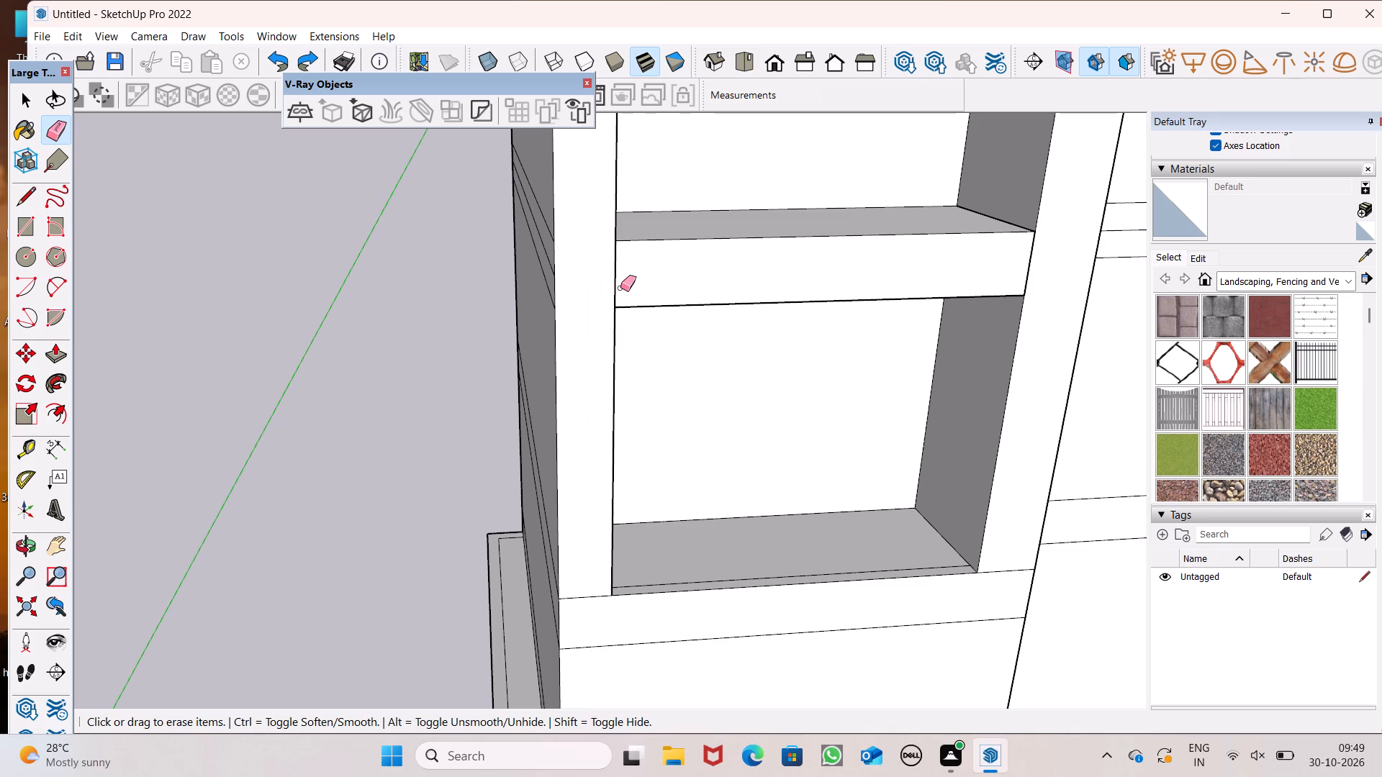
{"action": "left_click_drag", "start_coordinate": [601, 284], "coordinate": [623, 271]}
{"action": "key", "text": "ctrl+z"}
Examine the pulled-out band from above and from the front, and its joint with the inner projecting wall up close.
{"action": "middle_click_drag", "start_coordinate": [1052, 306], "coordinate": [778, 519]}
{"action": "scroll", "coordinate": [778, 519], "scroll_direction": "up", "scroll_amount": 1}
{"action": "scroll", "coordinate": [891, 298], "scroll_direction": "down", "scroll_amount": 7}
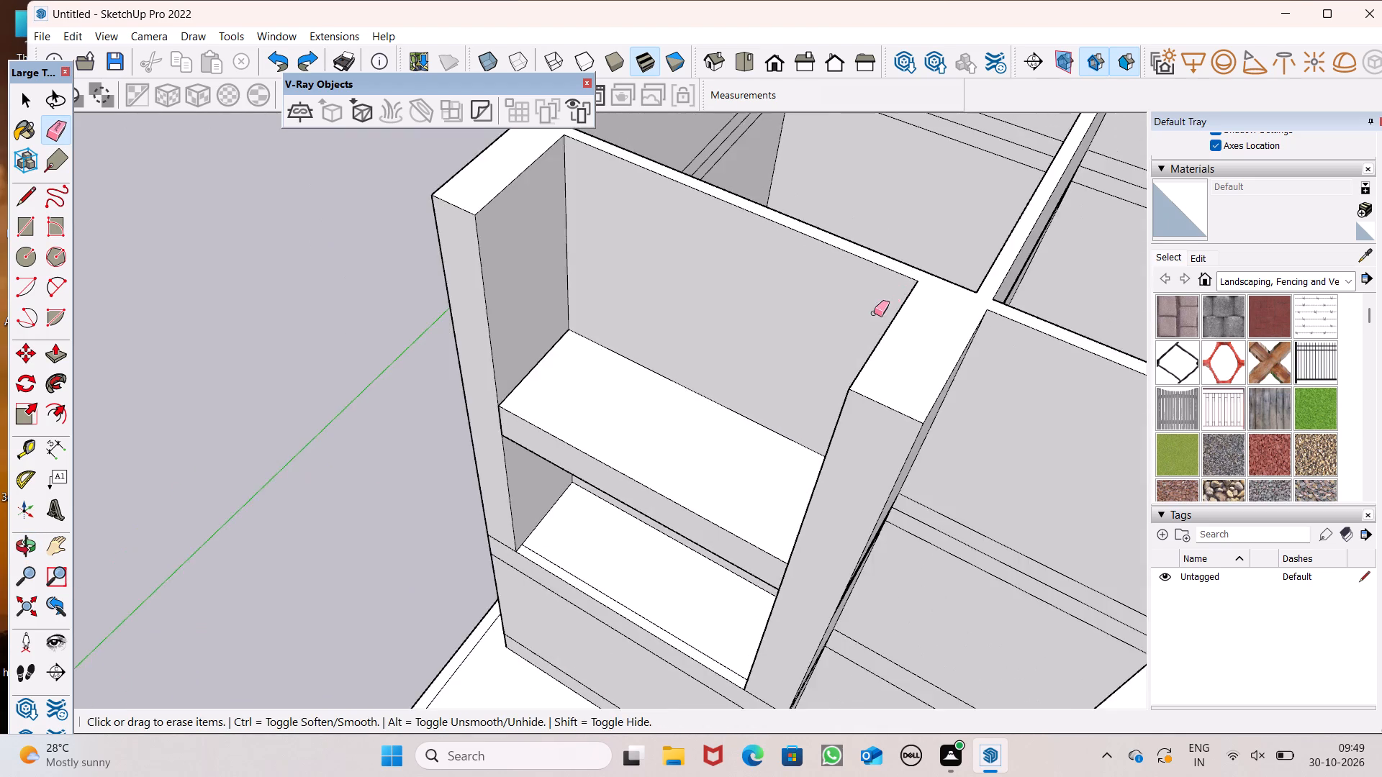
{"action": "scroll", "coordinate": [866, 324], "scroll_direction": "down", "scroll_amount": 8}
{"action": "middle_click_drag", "start_coordinate": [726, 583], "coordinate": [913, 281]}
{"action": "scroll", "coordinate": [886, 293], "scroll_direction": "up", "scroll_amount": 6}
{"action": "scroll", "coordinate": [874, 299], "scroll_direction": "down", "scroll_amount": 7}
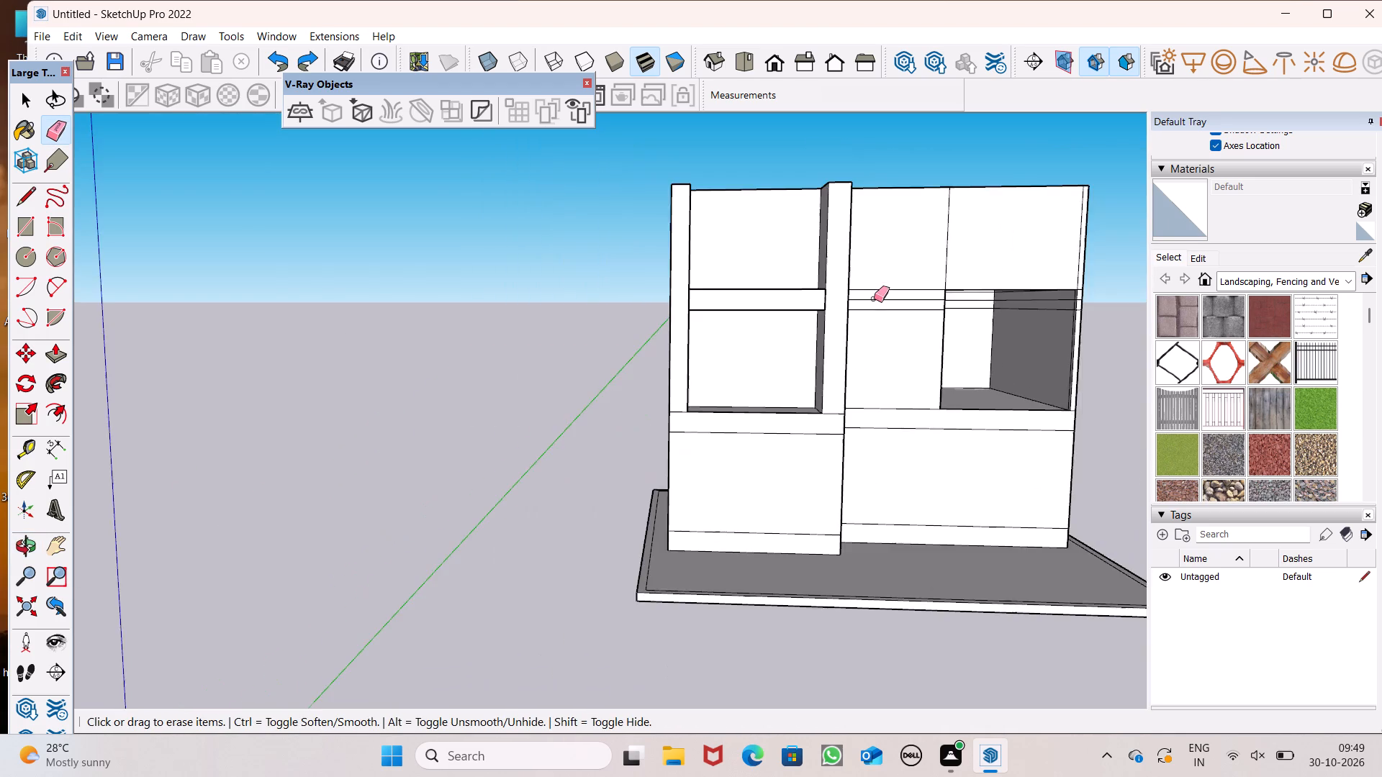
{"action": "scroll", "coordinate": [833, 301], "scroll_direction": "down", "scroll_amount": 8}
{"action": "scroll", "coordinate": [523, 379], "scroll_direction": "down", "scroll_amount": 6}
{"action": "scroll", "coordinate": [677, 317], "scroll_direction": "up", "scroll_amount": 10}
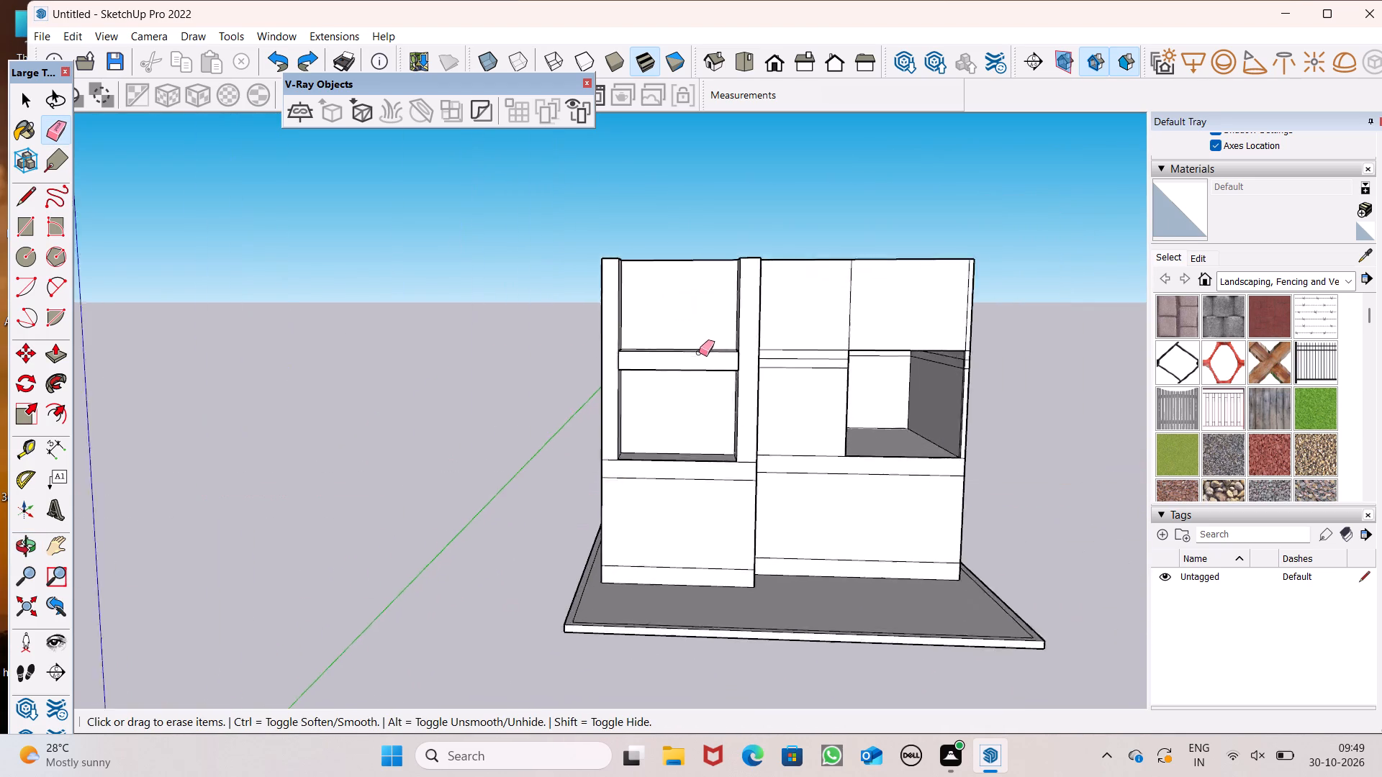
{"action": "scroll", "coordinate": [699, 353], "scroll_direction": "up", "scroll_amount": 14}
{"action": "scroll", "coordinate": [796, 379], "scroll_direction": "up", "scroll_amount": 15}
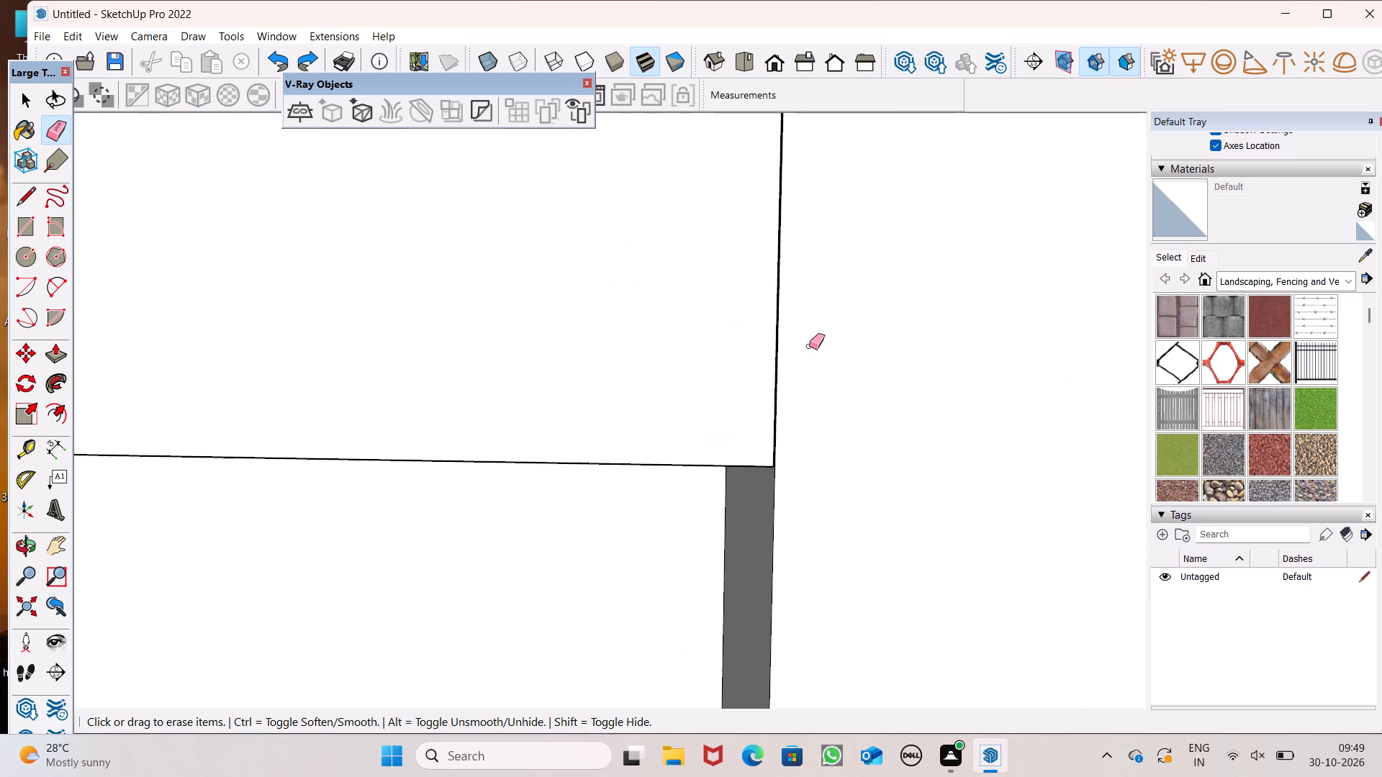
{"action": "scroll", "coordinate": [809, 340], "scroll_direction": "up", "scroll_amount": 7}
{"action": "scroll", "coordinate": [766, 449], "scroll_direction": "up", "scroll_amount": 6}
{"action": "scroll", "coordinate": [706, 500], "scroll_direction": "up", "scroll_amount": 7}
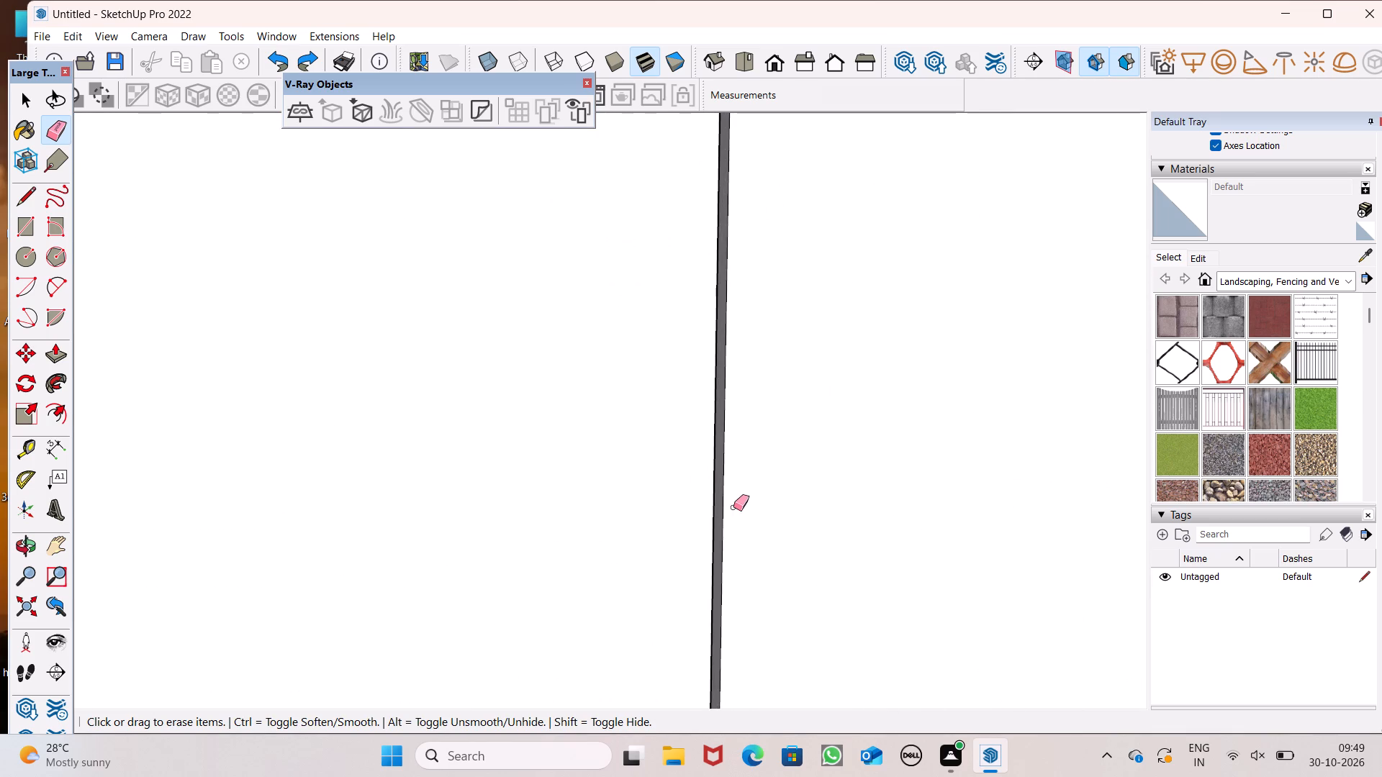
Push/pull the band's front face about 1/16" to the edge of the inner projecting wall.
{"action": "middle_click_drag", "start_coordinate": [719, 509], "coordinate": [469, 564]}
{"action": "left_click", "coordinate": [66, 355]}
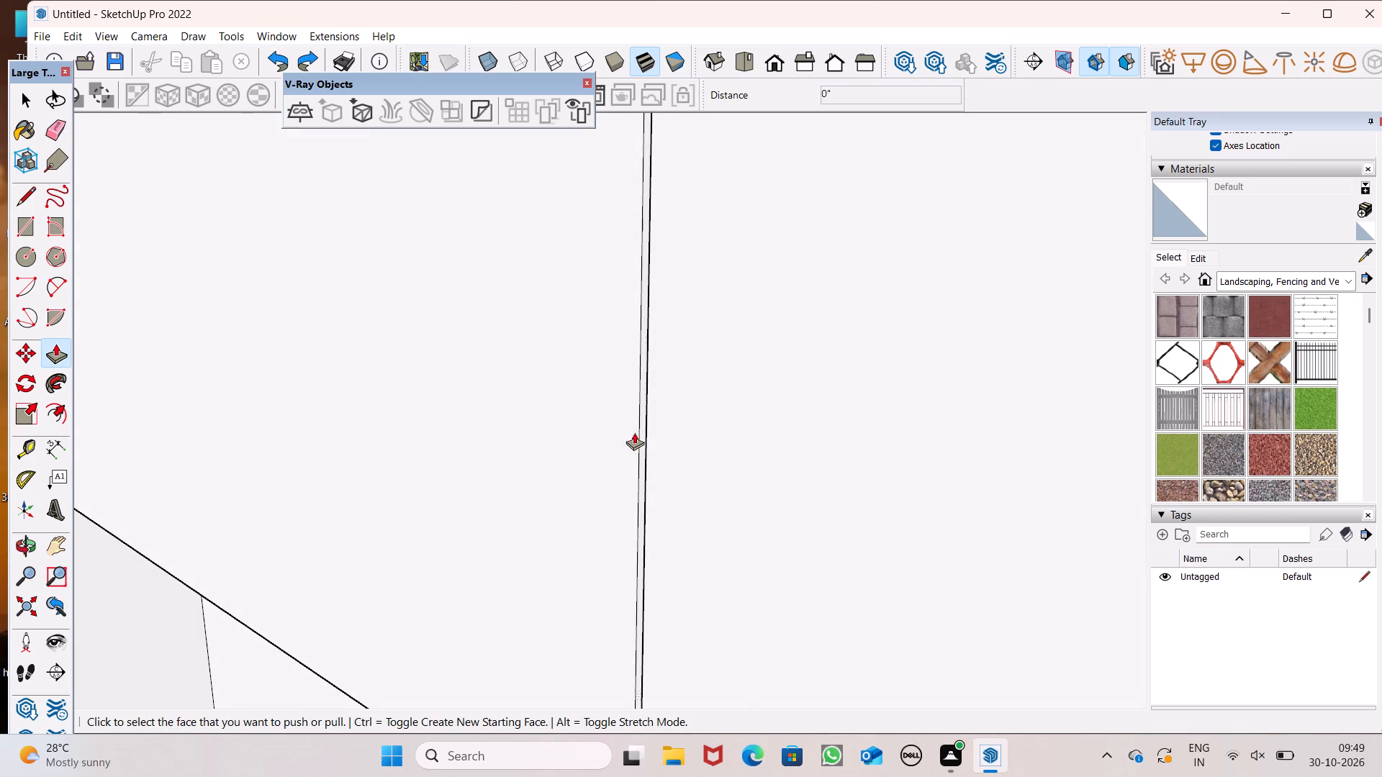
{"action": "scroll", "coordinate": [671, 456], "scroll_direction": "up", "scroll_amount": 6}
{"action": "left_click_drag", "start_coordinate": [618, 481], "coordinate": [632, 491]}
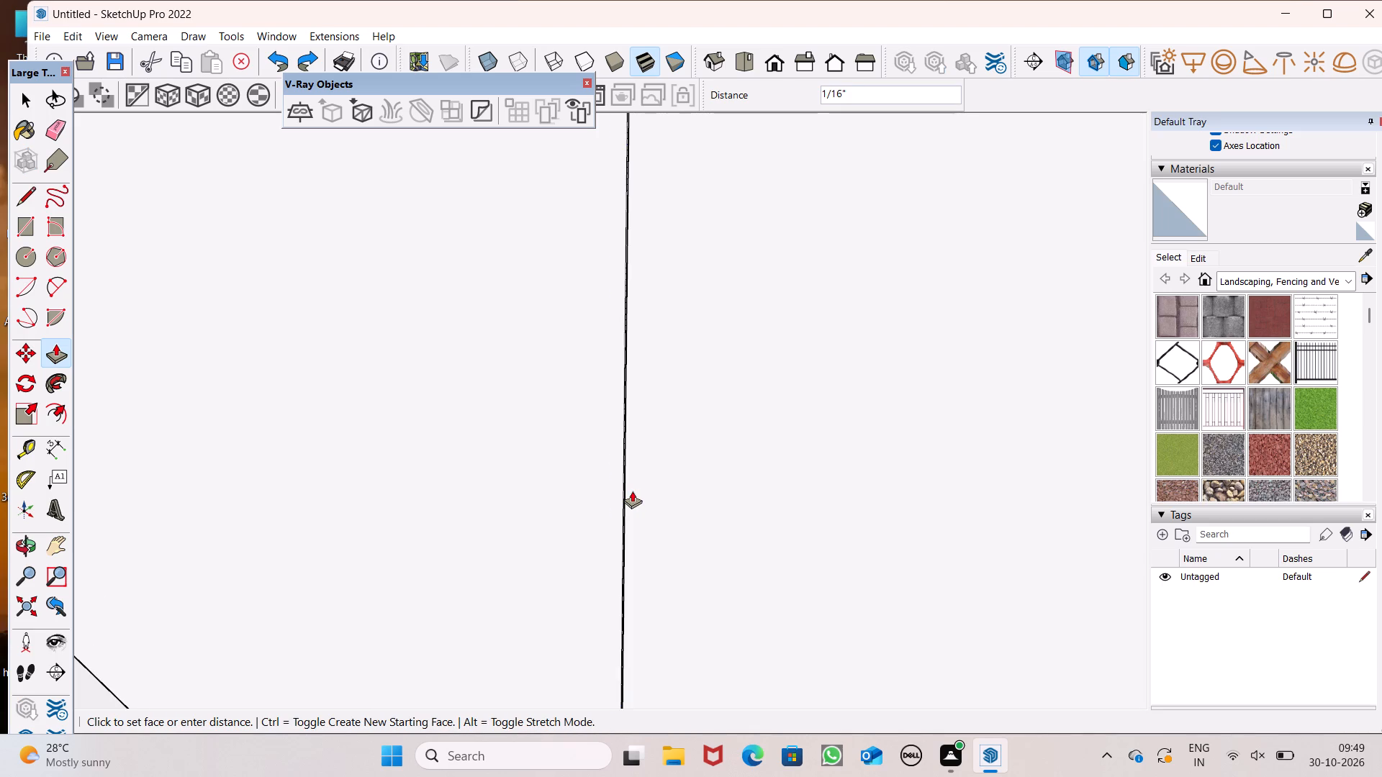
{"action": "left_click_drag", "start_coordinate": [632, 491], "coordinate": [622, 496]}
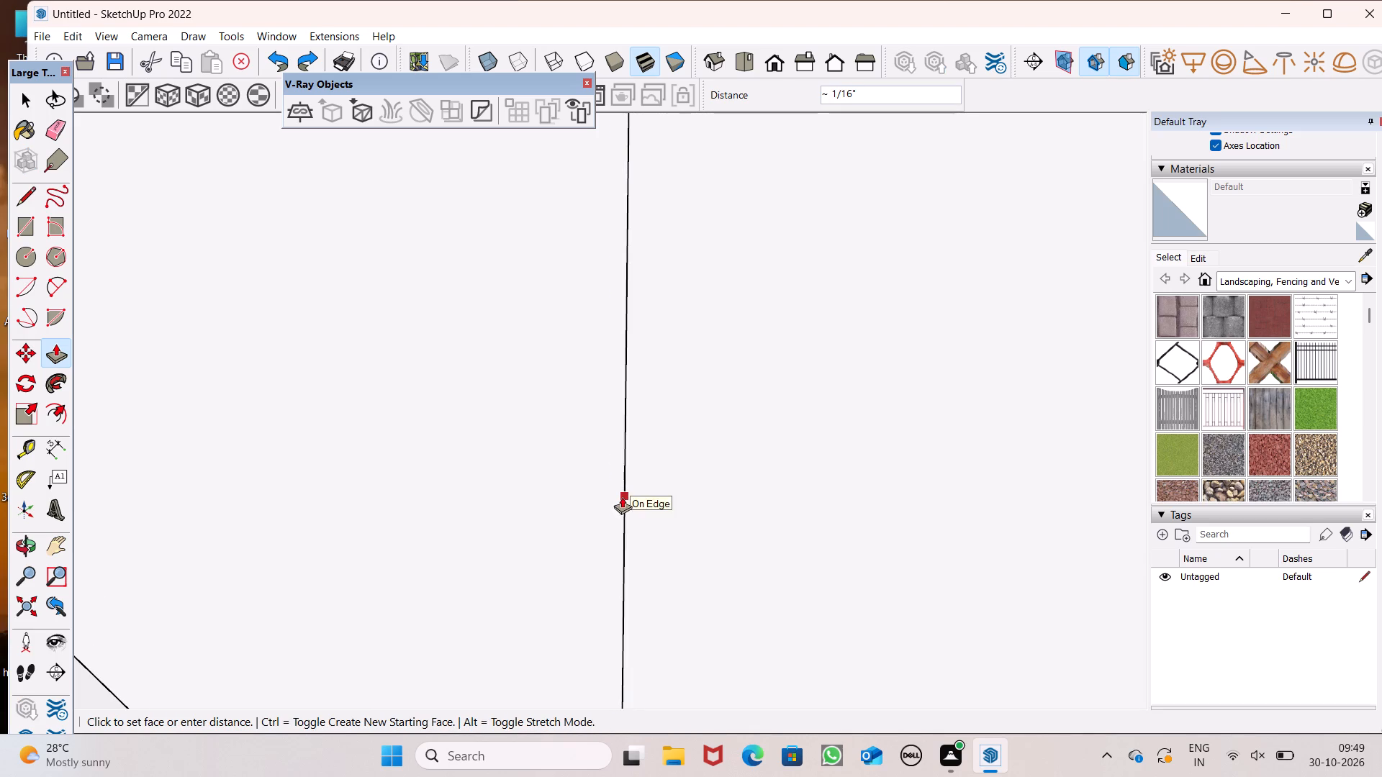
{"action": "left_click_drag", "start_coordinate": [622, 496], "coordinate": [622, 496]}
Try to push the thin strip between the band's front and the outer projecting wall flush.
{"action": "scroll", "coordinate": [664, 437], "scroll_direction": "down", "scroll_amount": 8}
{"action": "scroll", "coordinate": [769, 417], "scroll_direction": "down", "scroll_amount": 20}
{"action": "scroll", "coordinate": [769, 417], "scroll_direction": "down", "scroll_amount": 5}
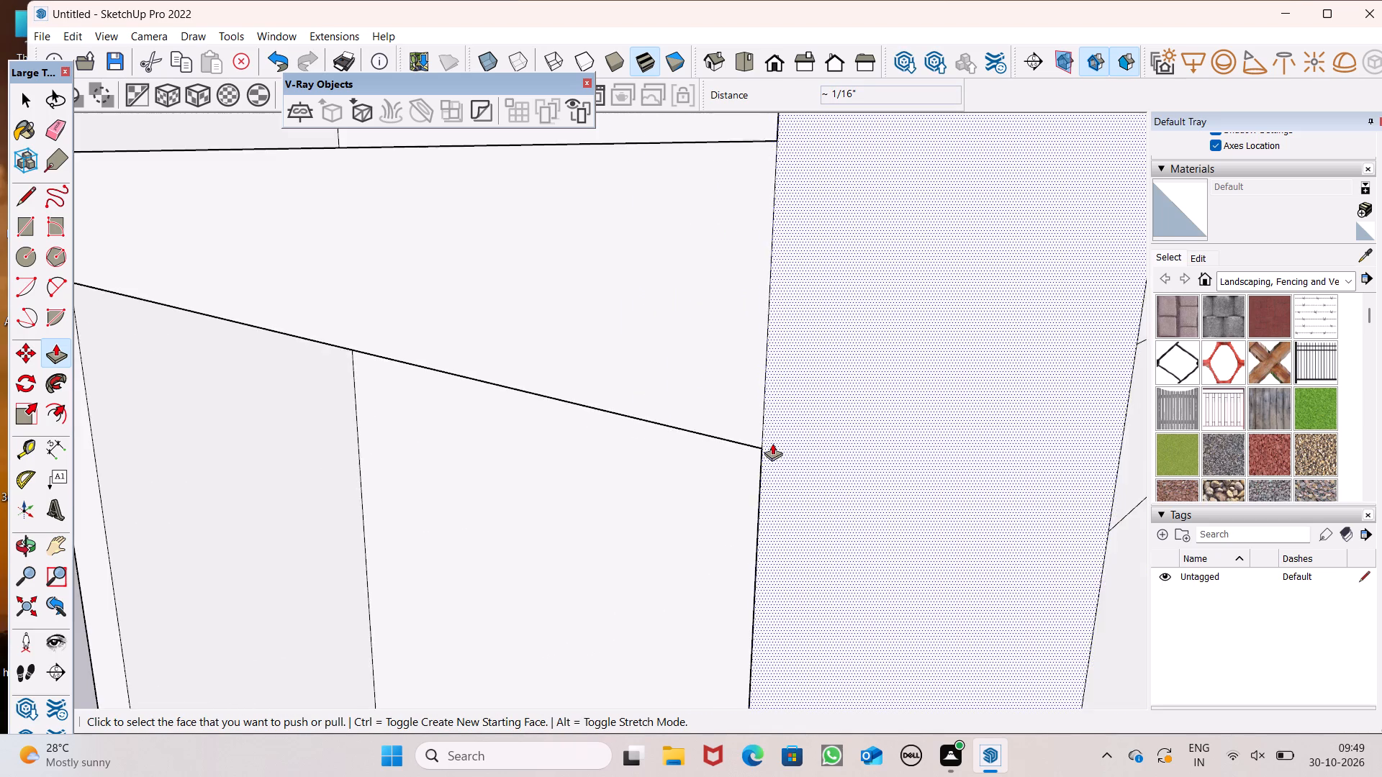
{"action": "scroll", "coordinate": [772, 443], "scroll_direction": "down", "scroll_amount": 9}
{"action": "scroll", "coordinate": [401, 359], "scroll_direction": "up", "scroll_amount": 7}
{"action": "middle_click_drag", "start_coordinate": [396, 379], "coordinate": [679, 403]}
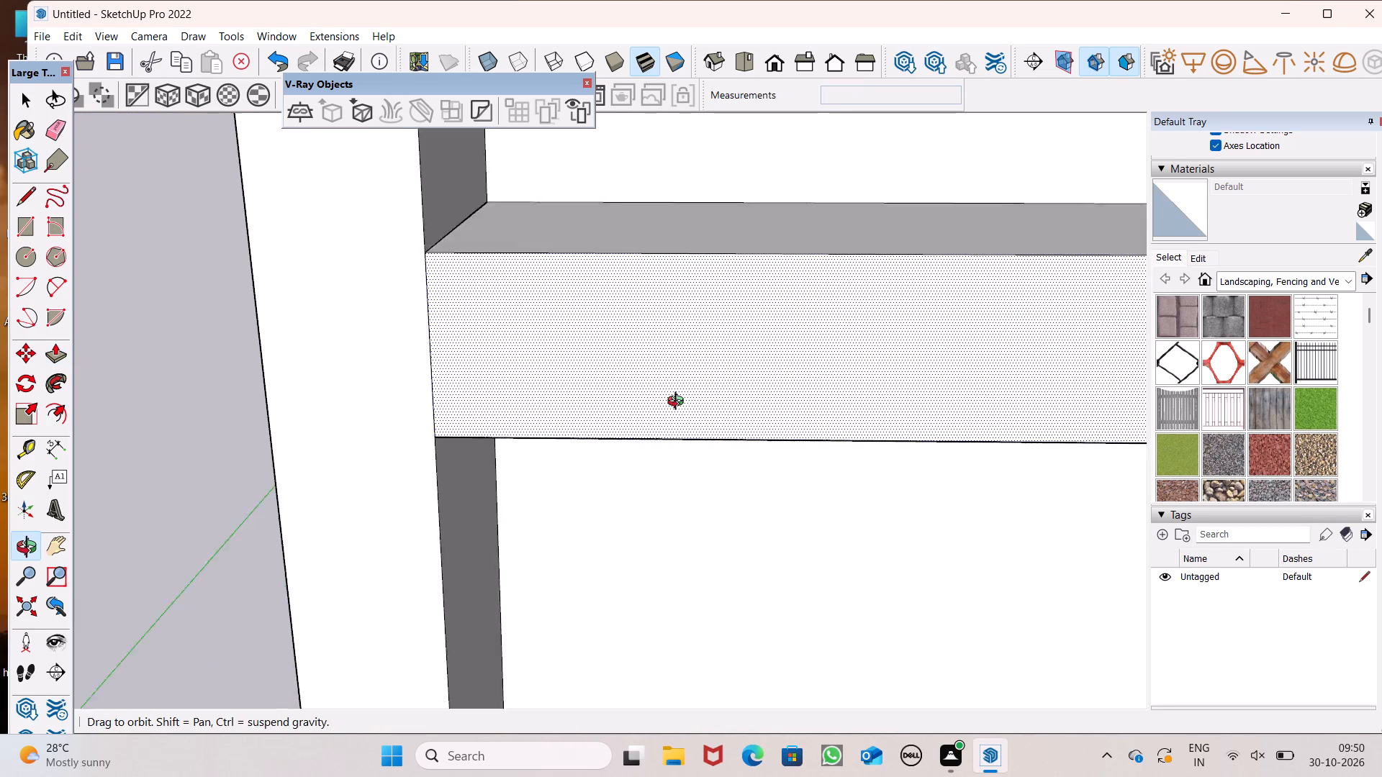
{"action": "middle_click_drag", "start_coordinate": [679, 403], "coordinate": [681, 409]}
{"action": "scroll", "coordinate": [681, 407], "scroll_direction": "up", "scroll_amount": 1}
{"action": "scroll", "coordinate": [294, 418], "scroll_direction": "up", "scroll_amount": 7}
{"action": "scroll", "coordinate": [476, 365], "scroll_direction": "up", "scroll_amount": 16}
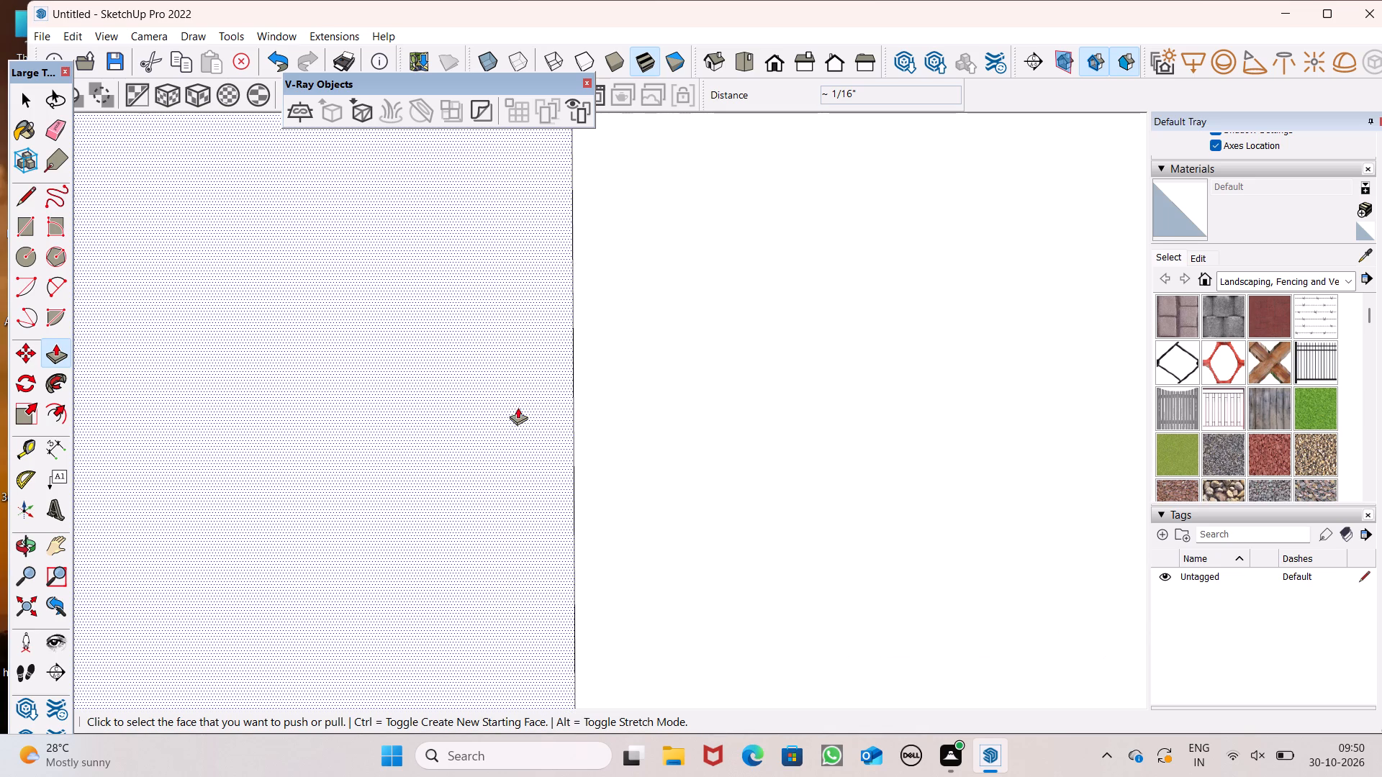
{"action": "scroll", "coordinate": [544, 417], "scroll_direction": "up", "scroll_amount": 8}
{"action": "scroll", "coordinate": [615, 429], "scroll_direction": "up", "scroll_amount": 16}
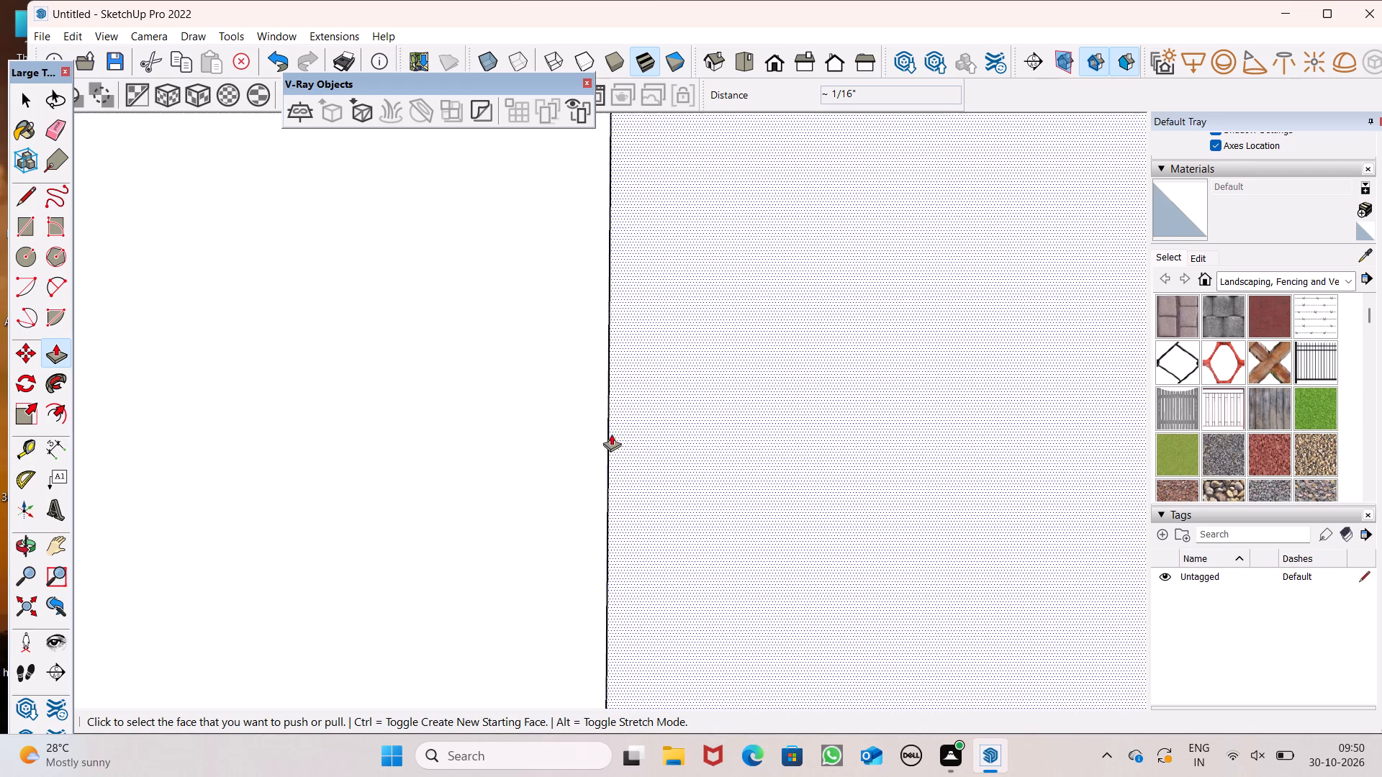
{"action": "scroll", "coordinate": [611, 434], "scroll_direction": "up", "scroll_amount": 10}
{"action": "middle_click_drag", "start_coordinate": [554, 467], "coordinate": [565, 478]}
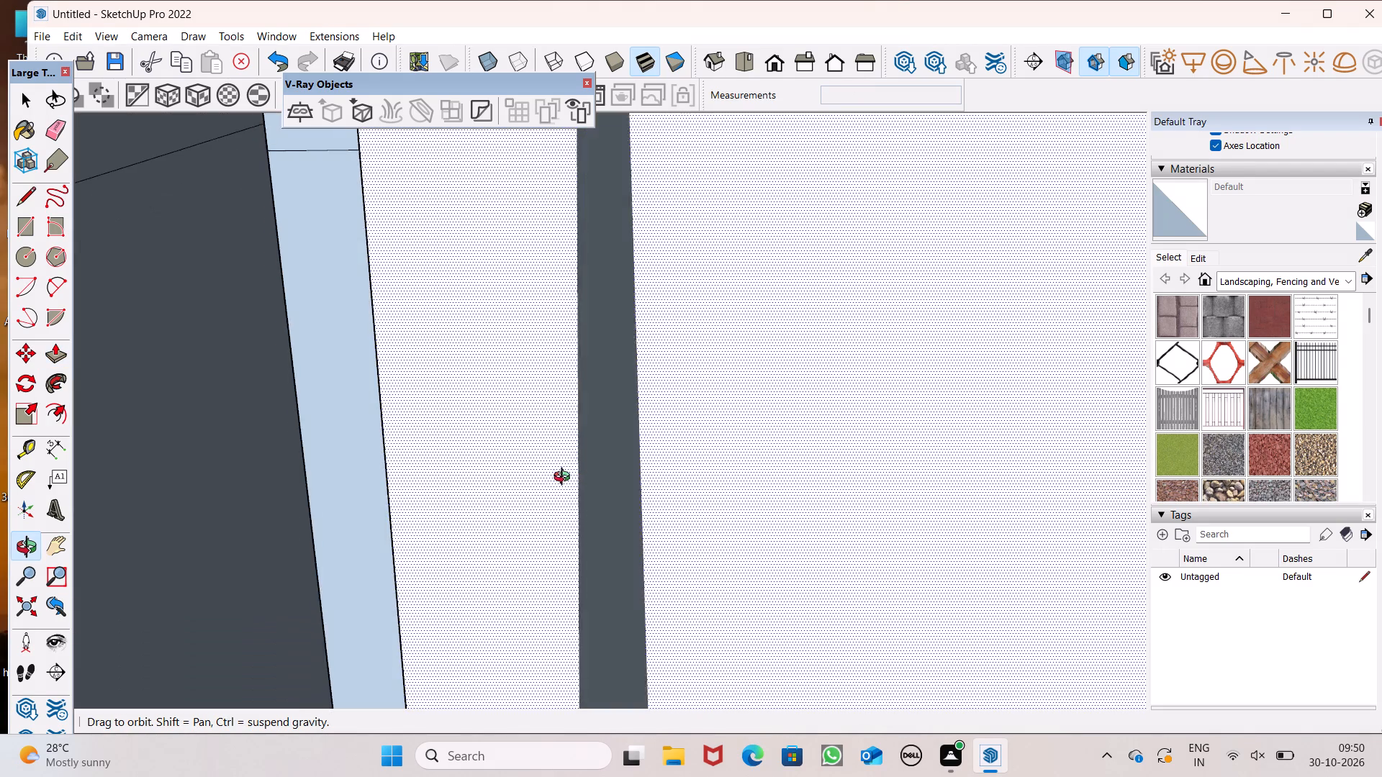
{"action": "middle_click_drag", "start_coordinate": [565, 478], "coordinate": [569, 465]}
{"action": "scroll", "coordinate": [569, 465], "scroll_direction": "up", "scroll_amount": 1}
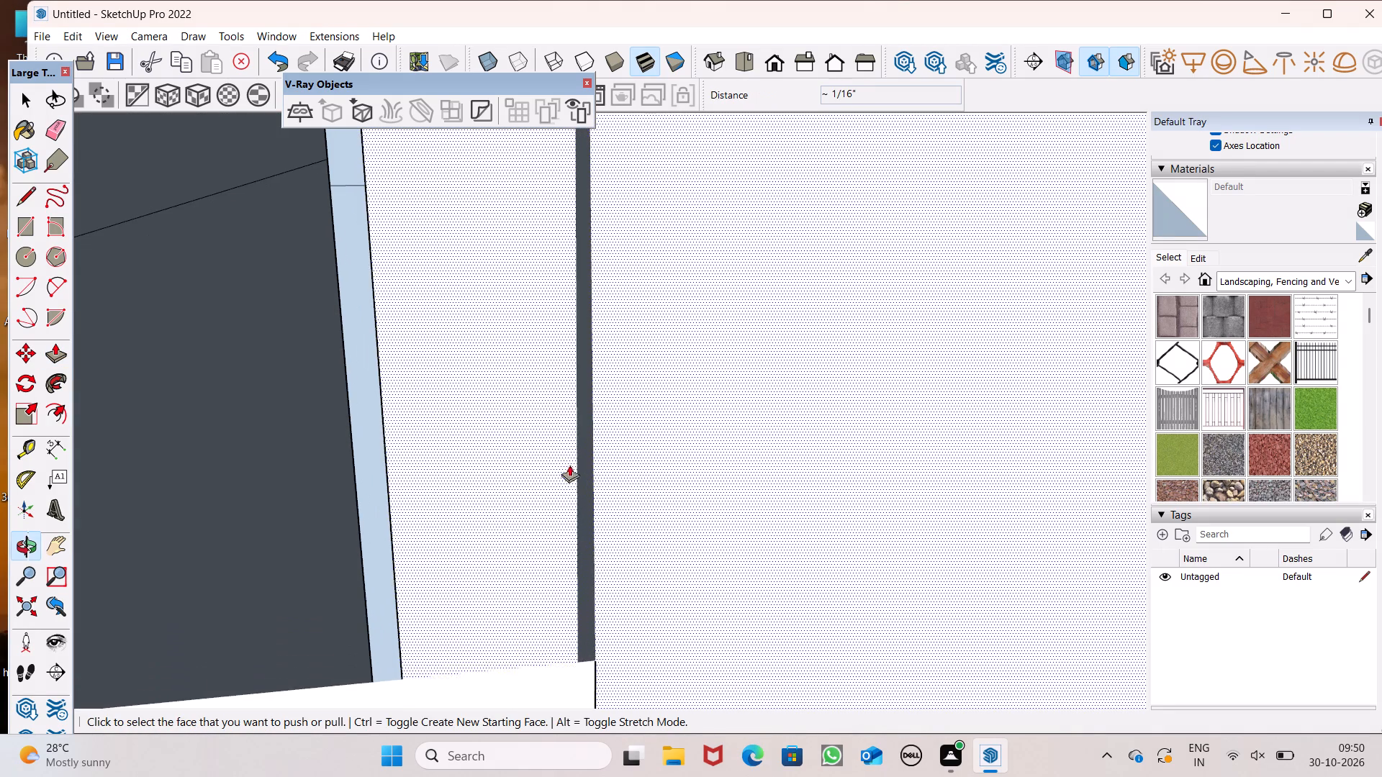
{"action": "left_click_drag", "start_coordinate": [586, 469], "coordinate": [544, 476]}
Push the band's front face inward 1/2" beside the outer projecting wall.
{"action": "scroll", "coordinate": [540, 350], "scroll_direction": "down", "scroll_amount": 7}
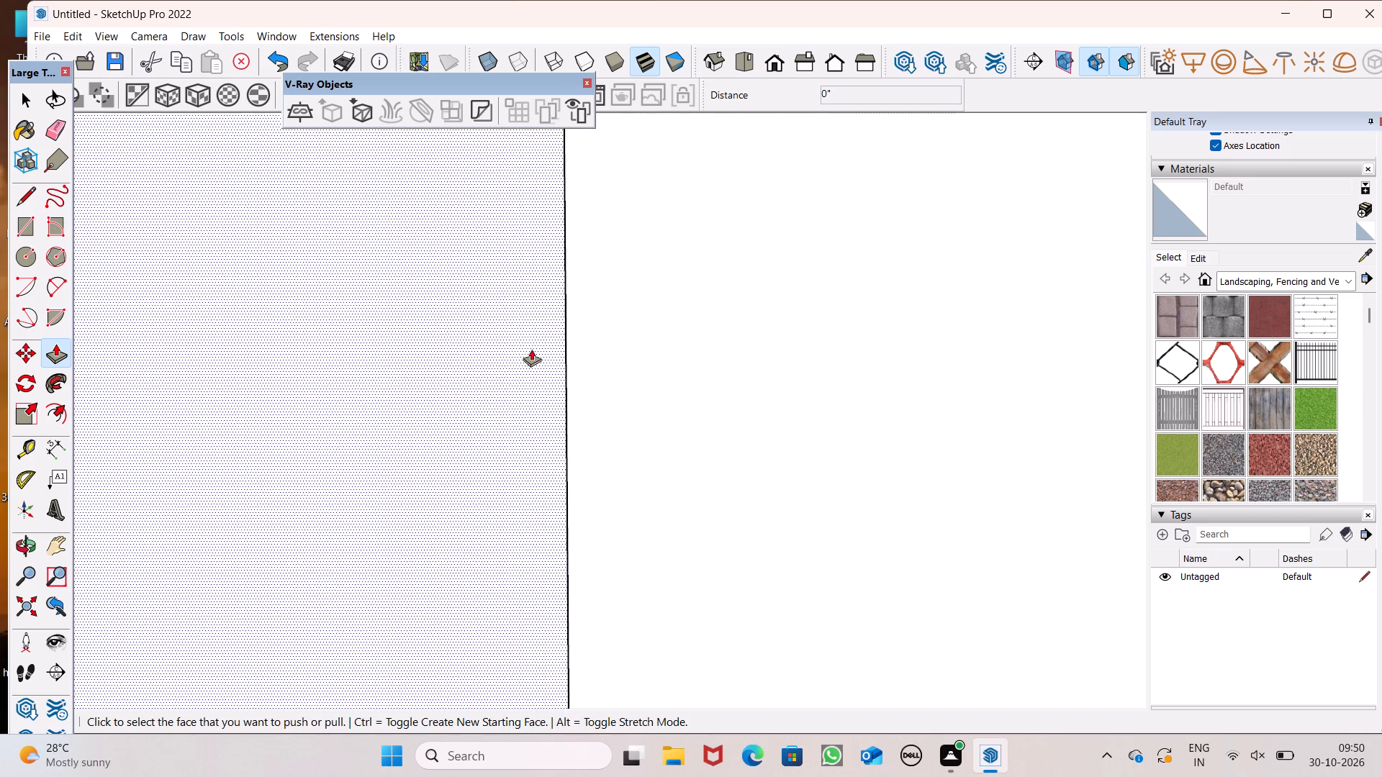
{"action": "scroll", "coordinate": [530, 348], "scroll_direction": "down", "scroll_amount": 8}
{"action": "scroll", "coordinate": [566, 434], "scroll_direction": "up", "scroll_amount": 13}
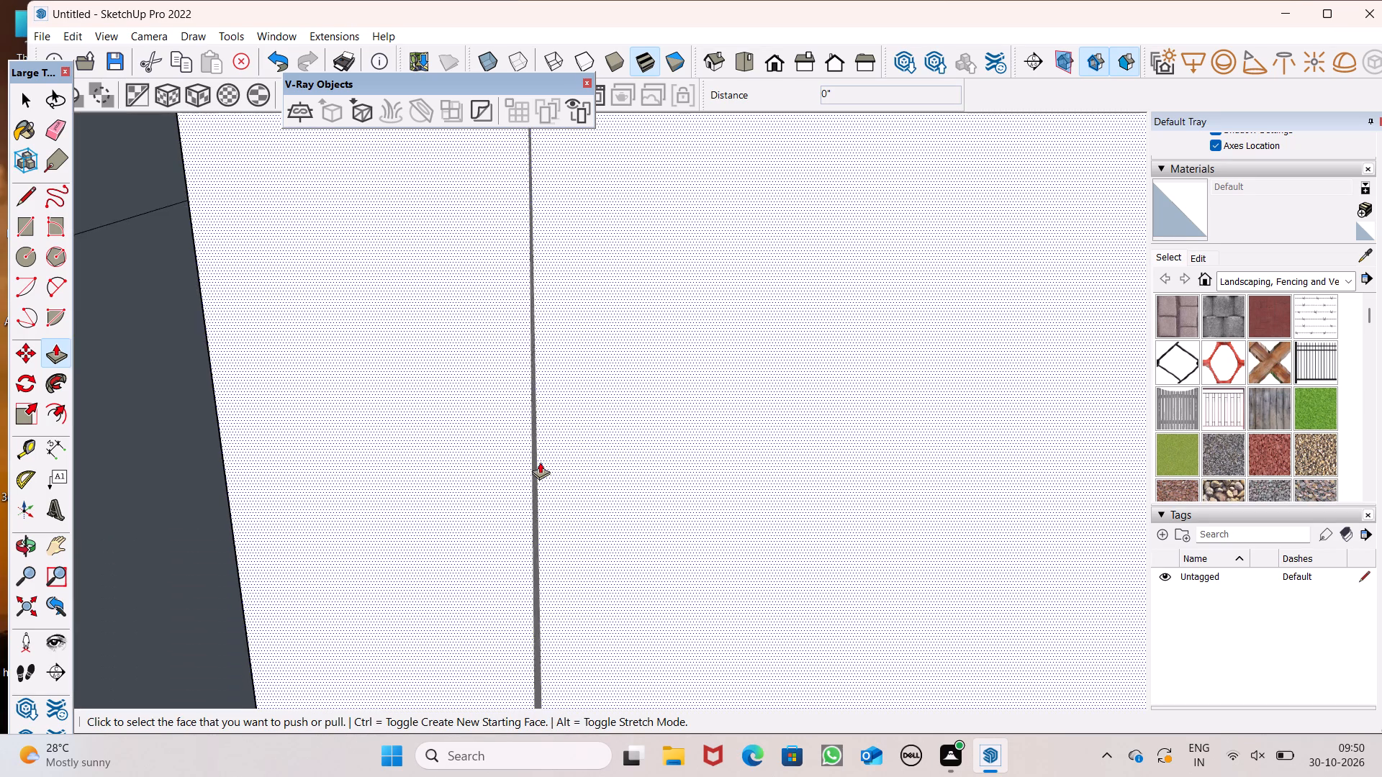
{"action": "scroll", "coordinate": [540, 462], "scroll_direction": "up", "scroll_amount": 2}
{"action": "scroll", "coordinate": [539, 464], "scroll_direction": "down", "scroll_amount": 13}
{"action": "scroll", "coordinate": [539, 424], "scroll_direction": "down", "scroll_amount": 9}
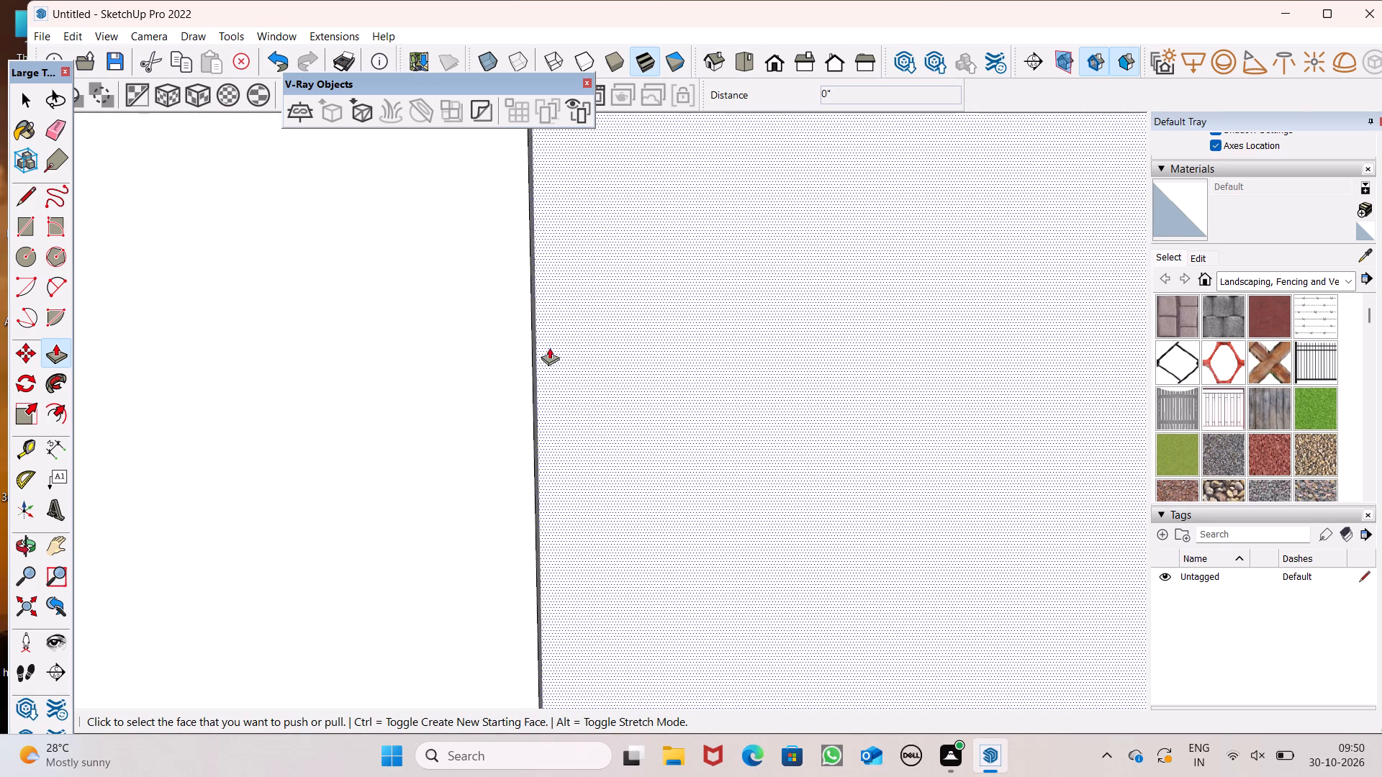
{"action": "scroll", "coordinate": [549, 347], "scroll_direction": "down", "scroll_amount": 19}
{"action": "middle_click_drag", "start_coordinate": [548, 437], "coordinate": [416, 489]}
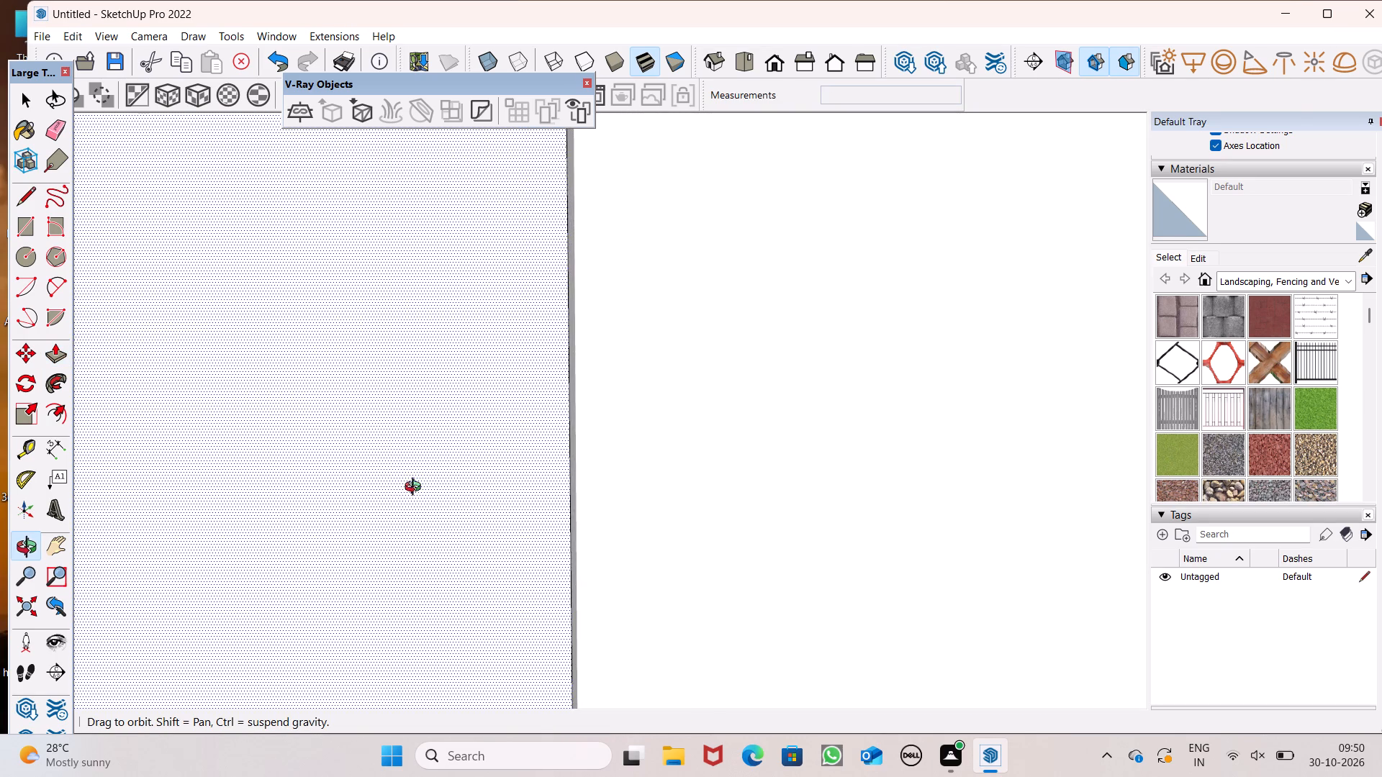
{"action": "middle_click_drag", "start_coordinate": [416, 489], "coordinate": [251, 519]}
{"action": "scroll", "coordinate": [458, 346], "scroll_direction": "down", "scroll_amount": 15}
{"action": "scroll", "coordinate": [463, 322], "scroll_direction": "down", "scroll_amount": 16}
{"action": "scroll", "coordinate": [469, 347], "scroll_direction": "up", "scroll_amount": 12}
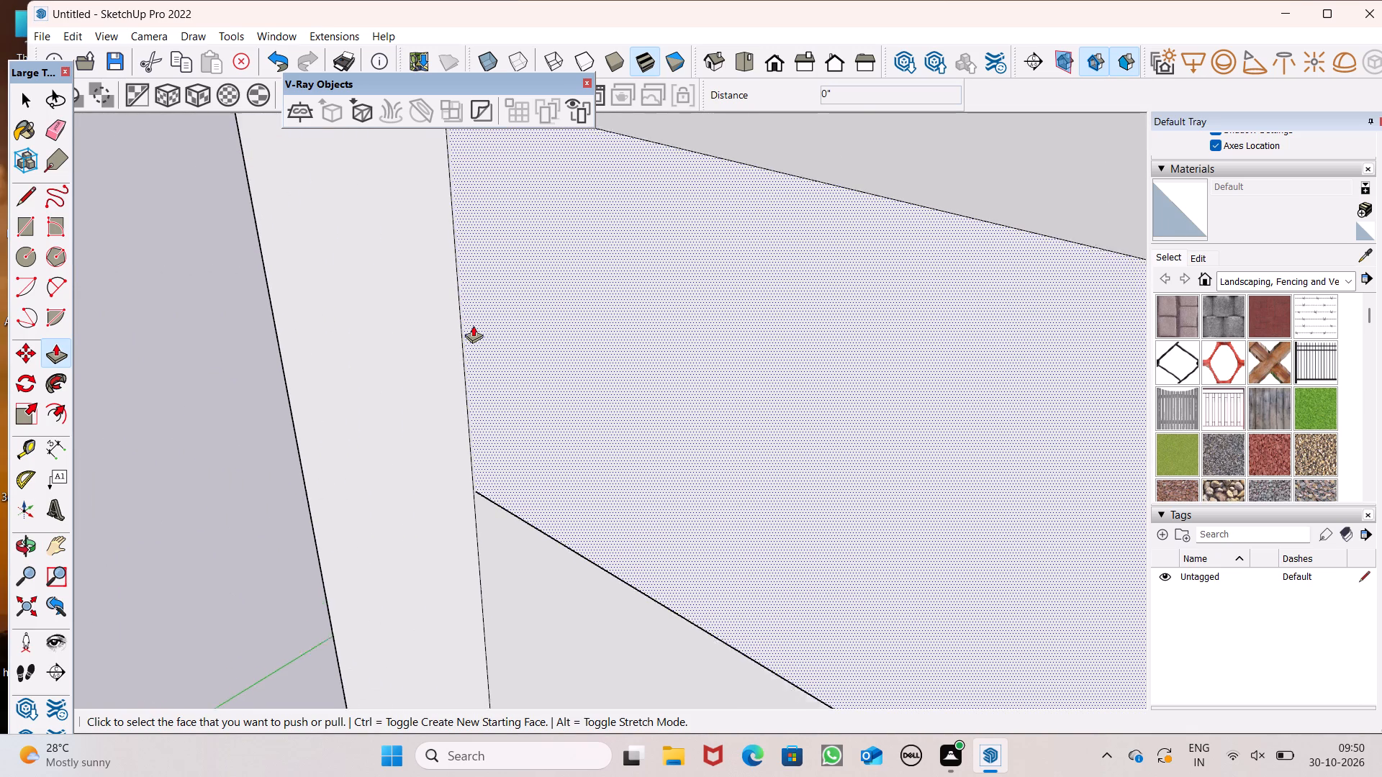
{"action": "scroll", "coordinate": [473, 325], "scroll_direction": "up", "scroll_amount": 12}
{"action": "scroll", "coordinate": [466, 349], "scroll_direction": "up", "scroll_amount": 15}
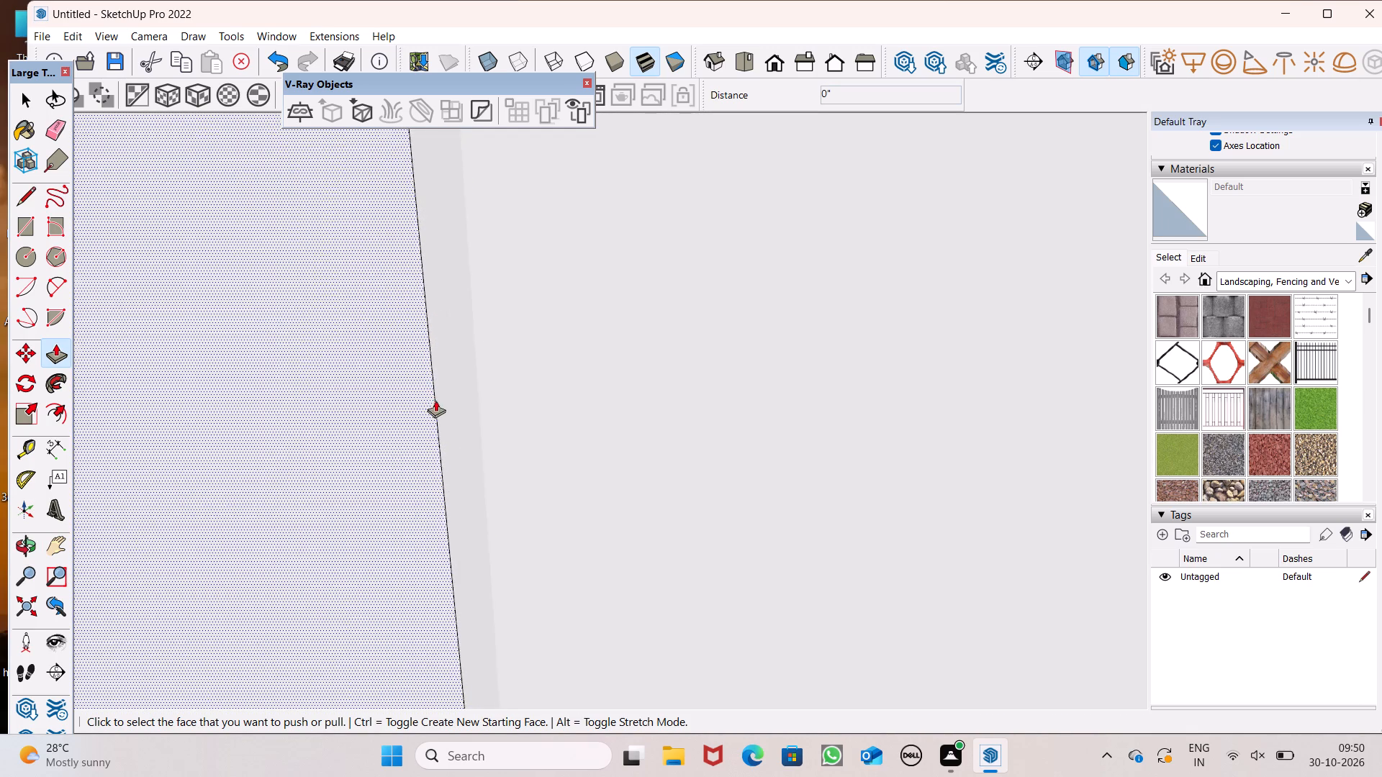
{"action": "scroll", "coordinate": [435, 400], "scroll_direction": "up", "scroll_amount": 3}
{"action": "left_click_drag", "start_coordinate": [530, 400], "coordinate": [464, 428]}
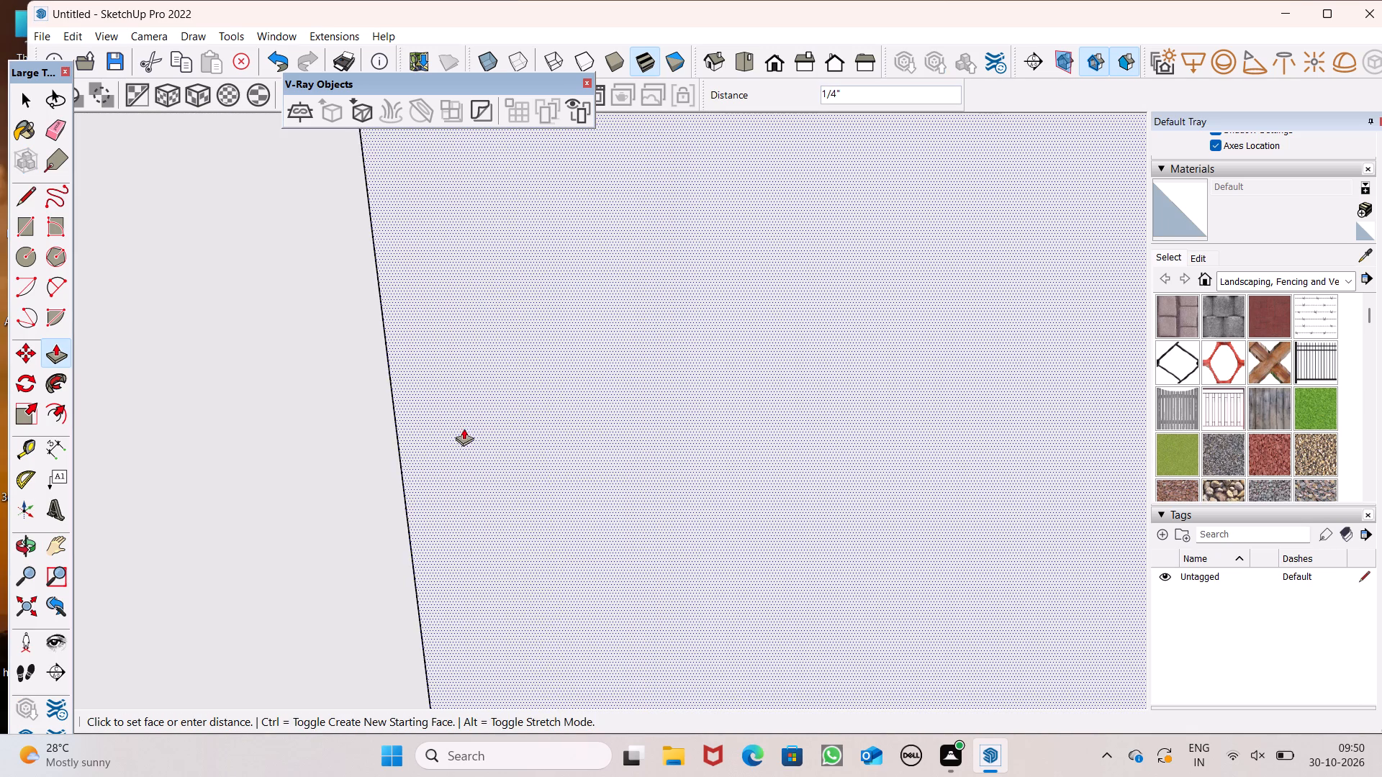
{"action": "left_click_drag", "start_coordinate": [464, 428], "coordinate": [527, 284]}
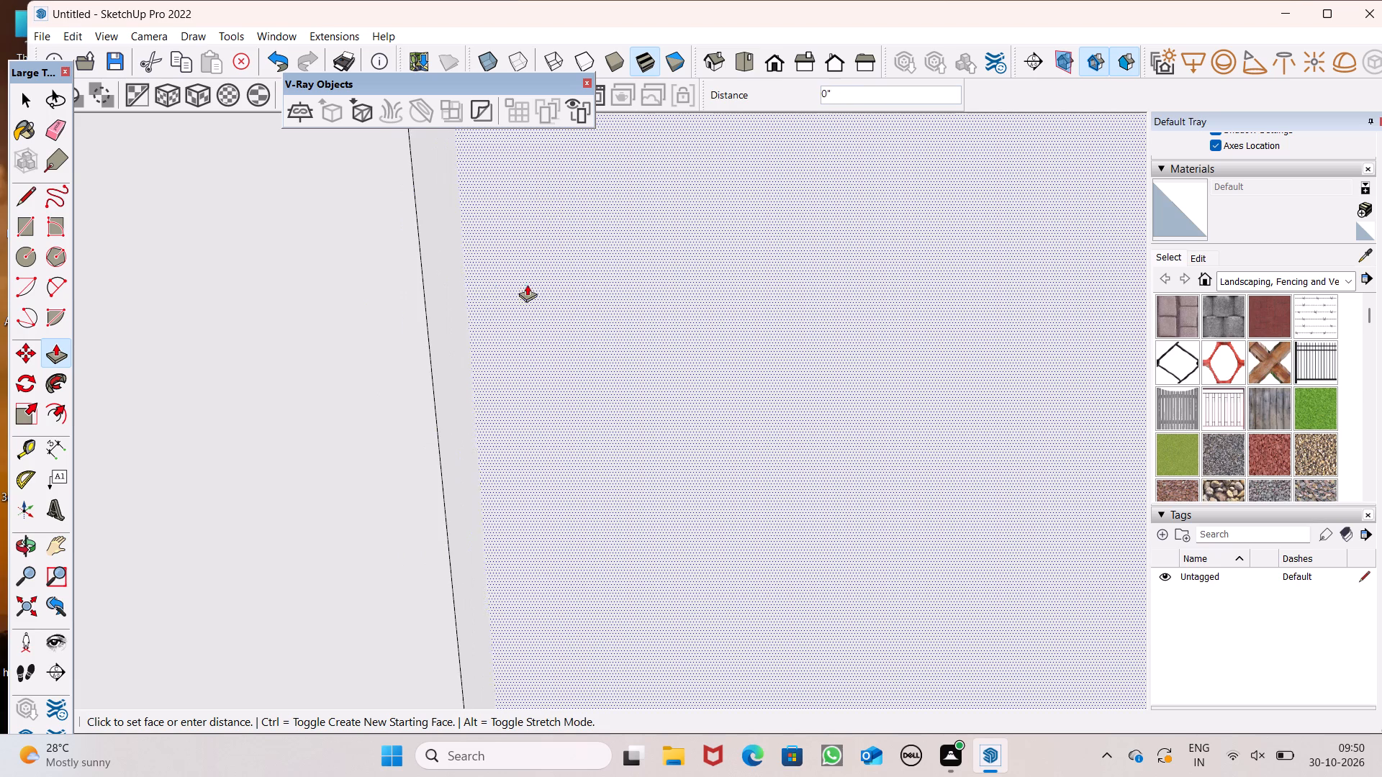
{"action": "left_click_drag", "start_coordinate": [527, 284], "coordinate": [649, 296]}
Pull the band's front face outward about 11/16" to the outer projecting wall's front edge.
{"action": "scroll", "coordinate": [444, 365], "scroll_direction": "down", "scroll_amount": 9}
{"action": "scroll", "coordinate": [441, 454], "scroll_direction": "down", "scroll_amount": 16}
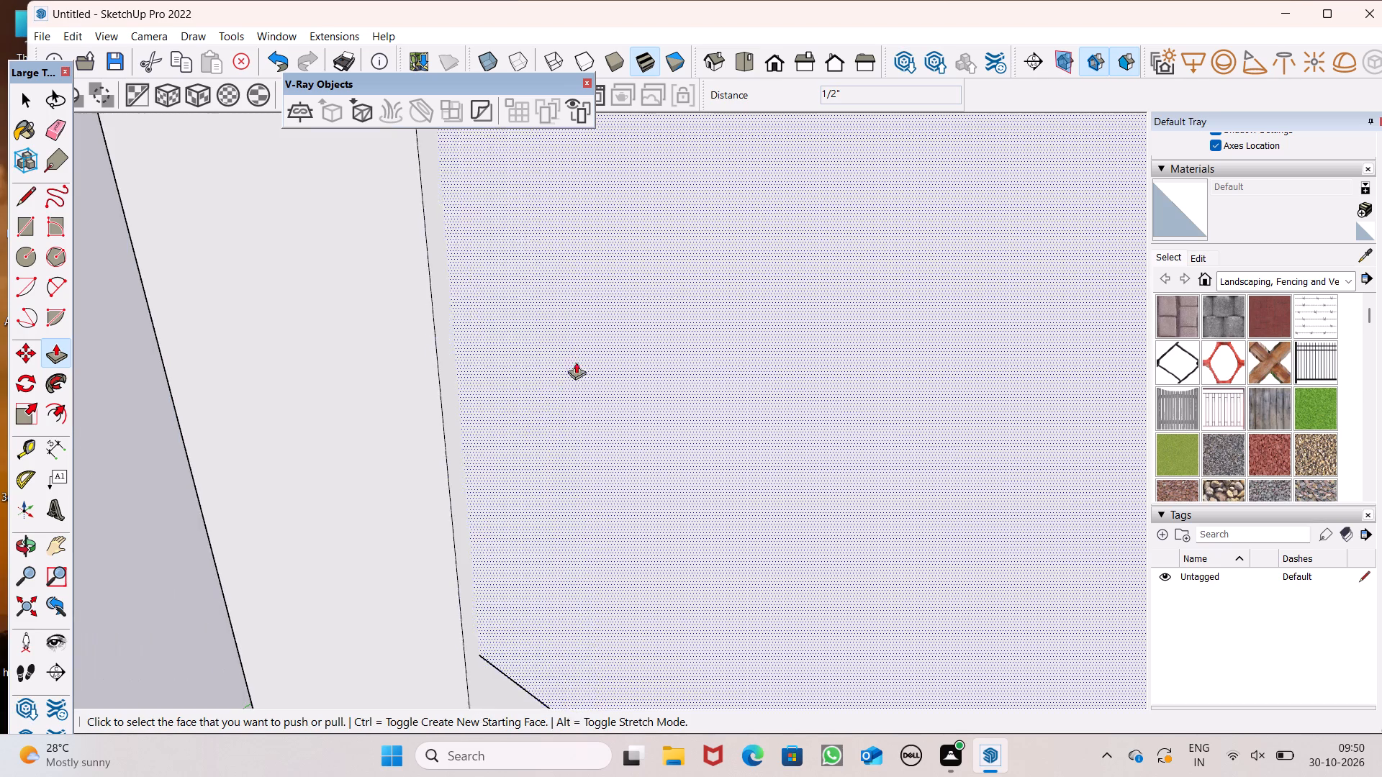
{"action": "scroll", "coordinate": [576, 362], "scroll_direction": "down", "scroll_amount": 18}
{"action": "scroll", "coordinate": [539, 455], "scroll_direction": "up", "scroll_amount": 11}
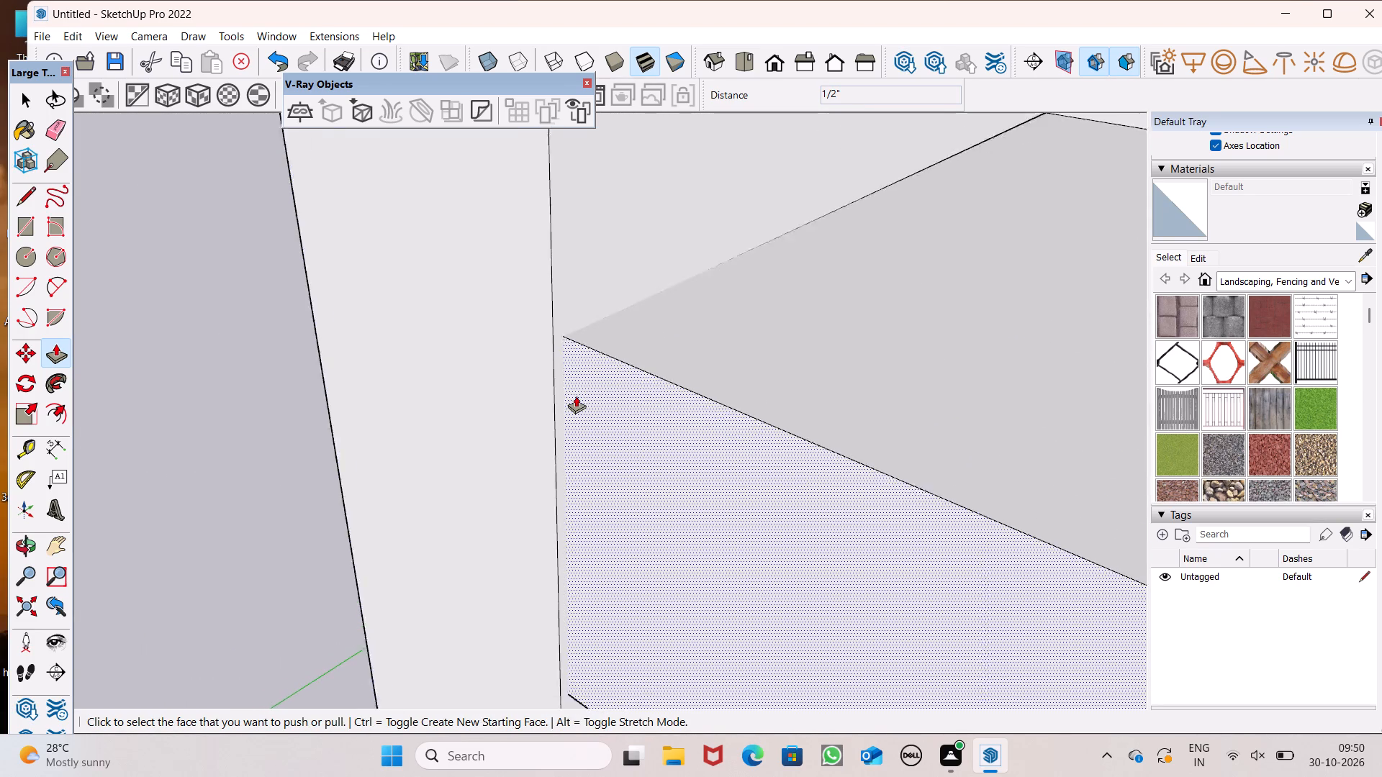
{"action": "scroll", "coordinate": [576, 396], "scroll_direction": "up", "scroll_amount": 5}
{"action": "left_click_drag", "start_coordinate": [565, 334], "coordinate": [522, 296]}
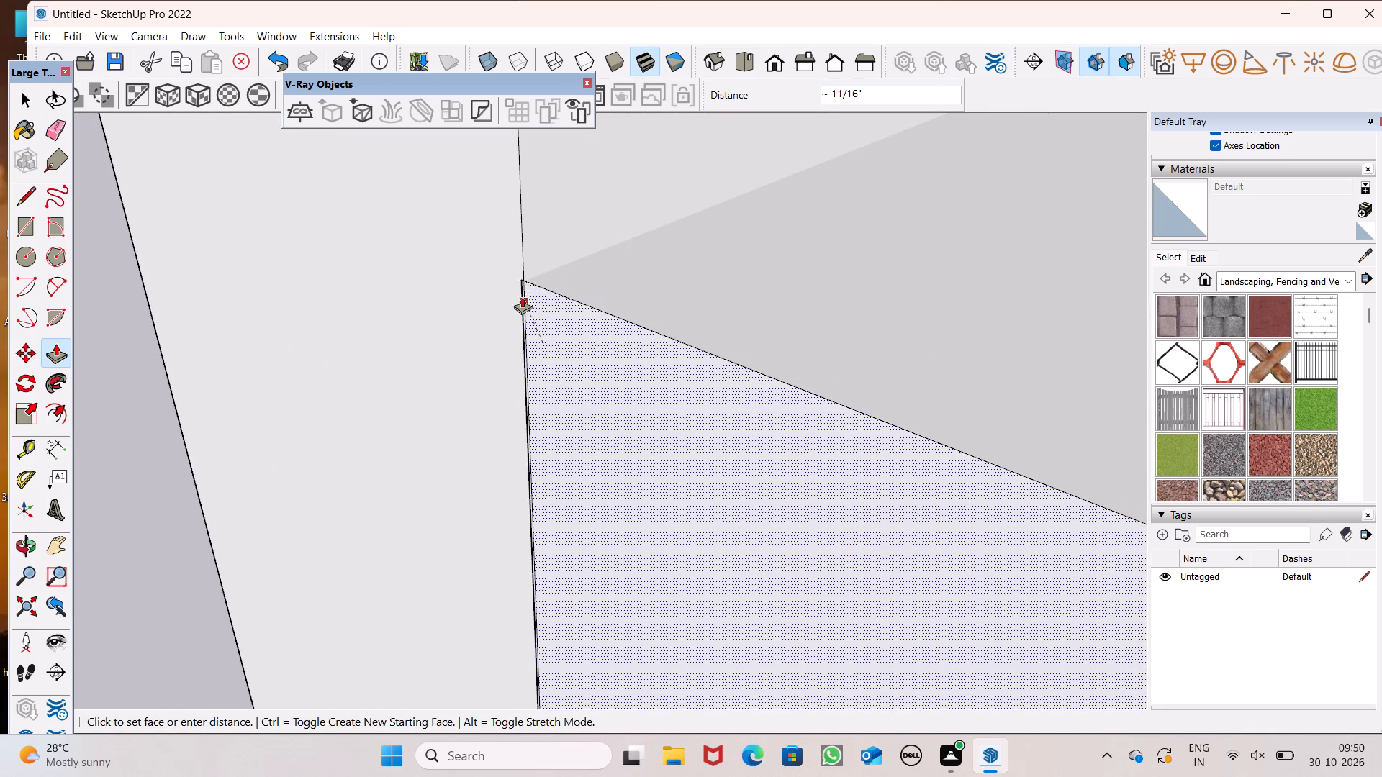
{"action": "left_click_drag", "start_coordinate": [522, 296], "coordinate": [520, 224]}
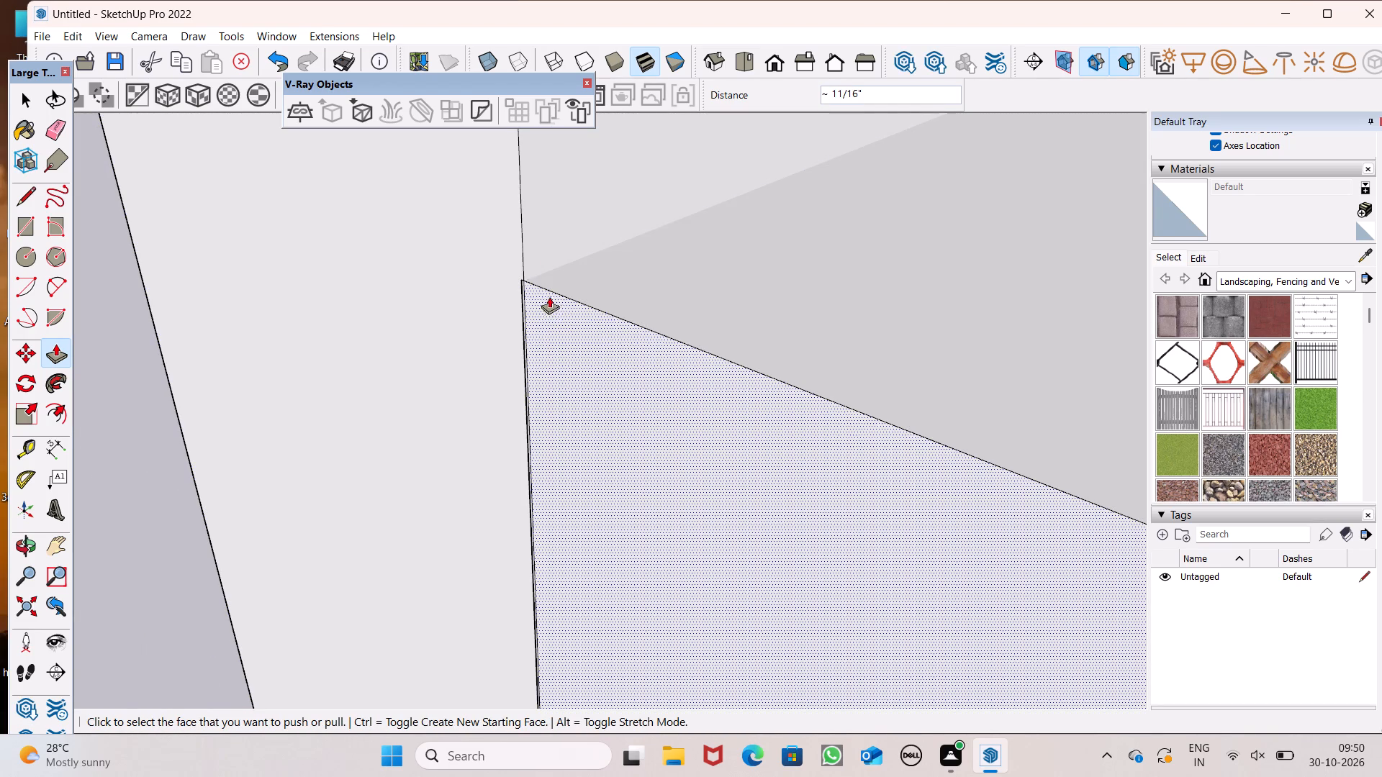
{"action": "key", "text": "ctrl+z"}
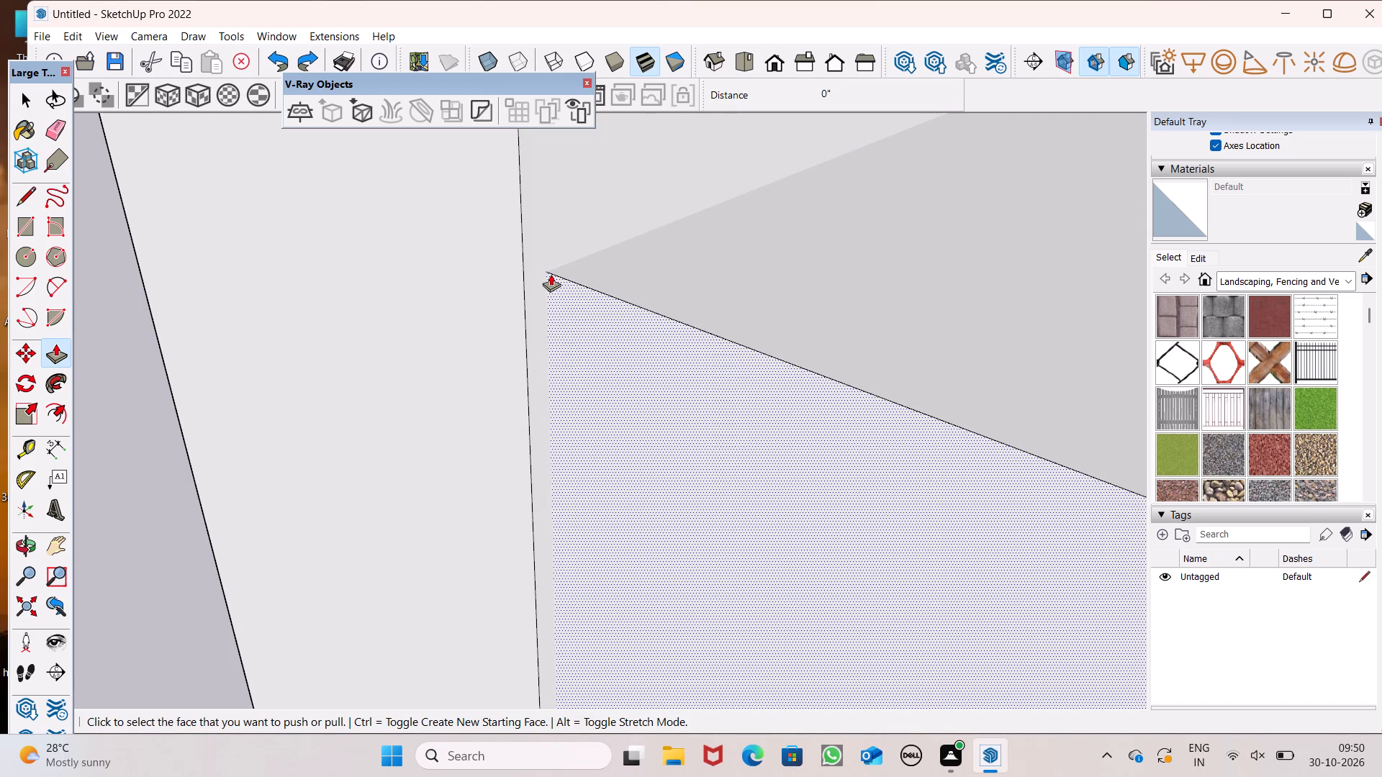
{"action": "left_click_drag", "start_coordinate": [551, 273], "coordinate": [520, 263]}
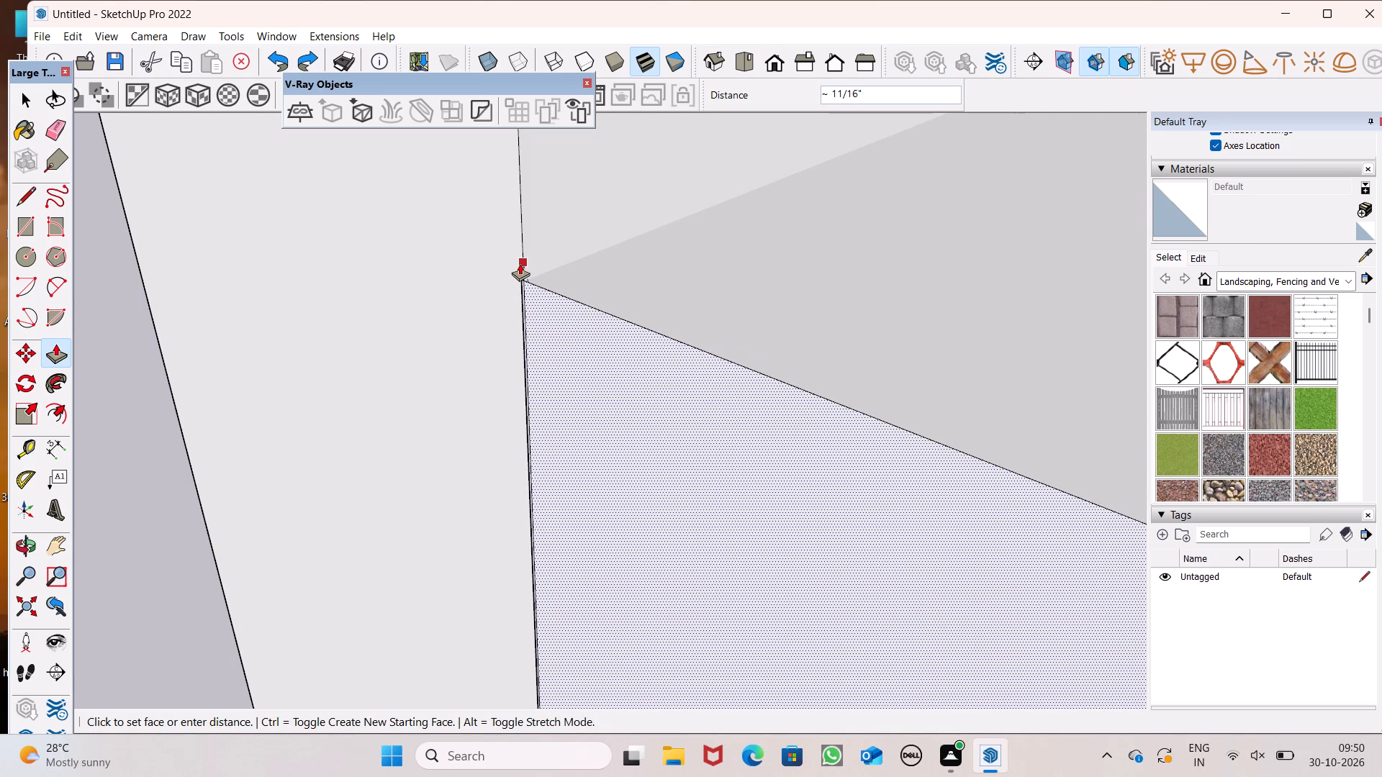
{"action": "left_click_drag", "start_coordinate": [520, 263], "coordinate": [520, 211]}
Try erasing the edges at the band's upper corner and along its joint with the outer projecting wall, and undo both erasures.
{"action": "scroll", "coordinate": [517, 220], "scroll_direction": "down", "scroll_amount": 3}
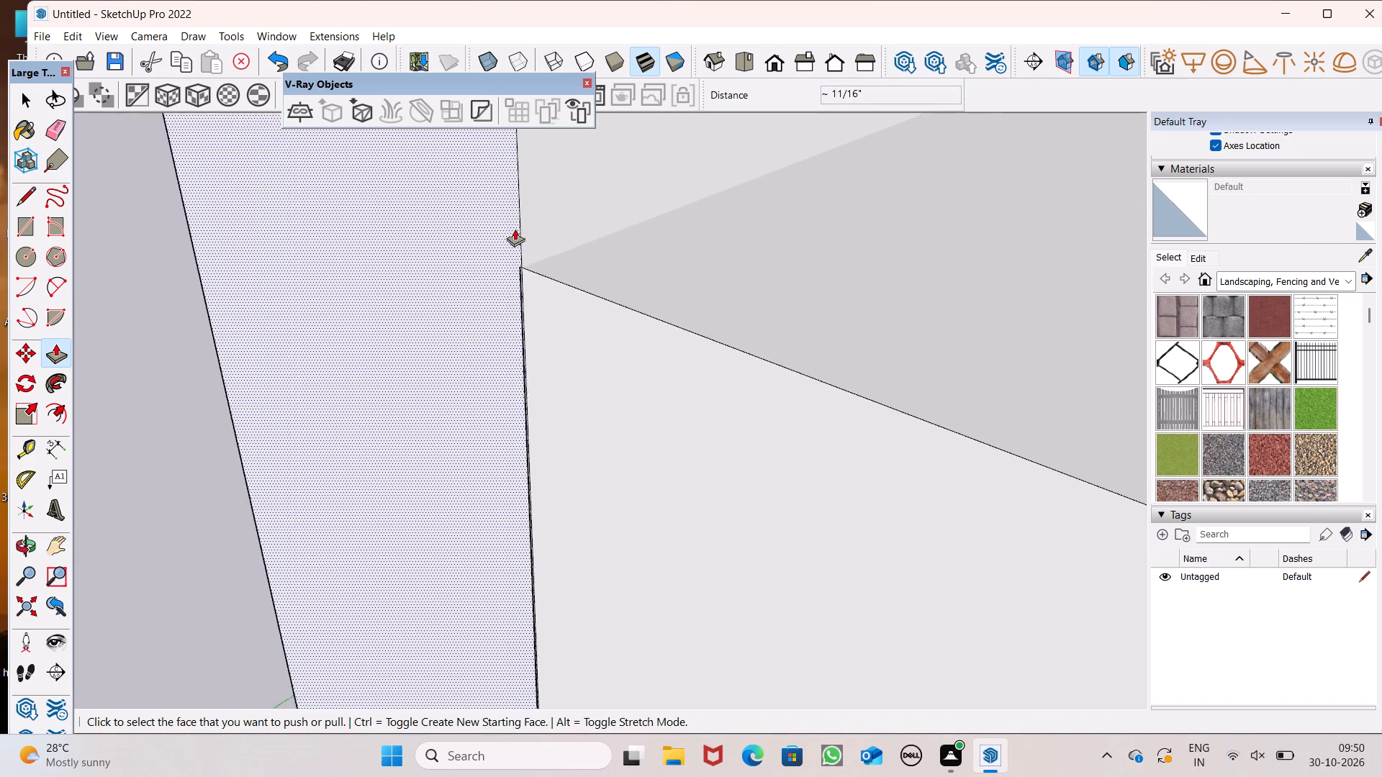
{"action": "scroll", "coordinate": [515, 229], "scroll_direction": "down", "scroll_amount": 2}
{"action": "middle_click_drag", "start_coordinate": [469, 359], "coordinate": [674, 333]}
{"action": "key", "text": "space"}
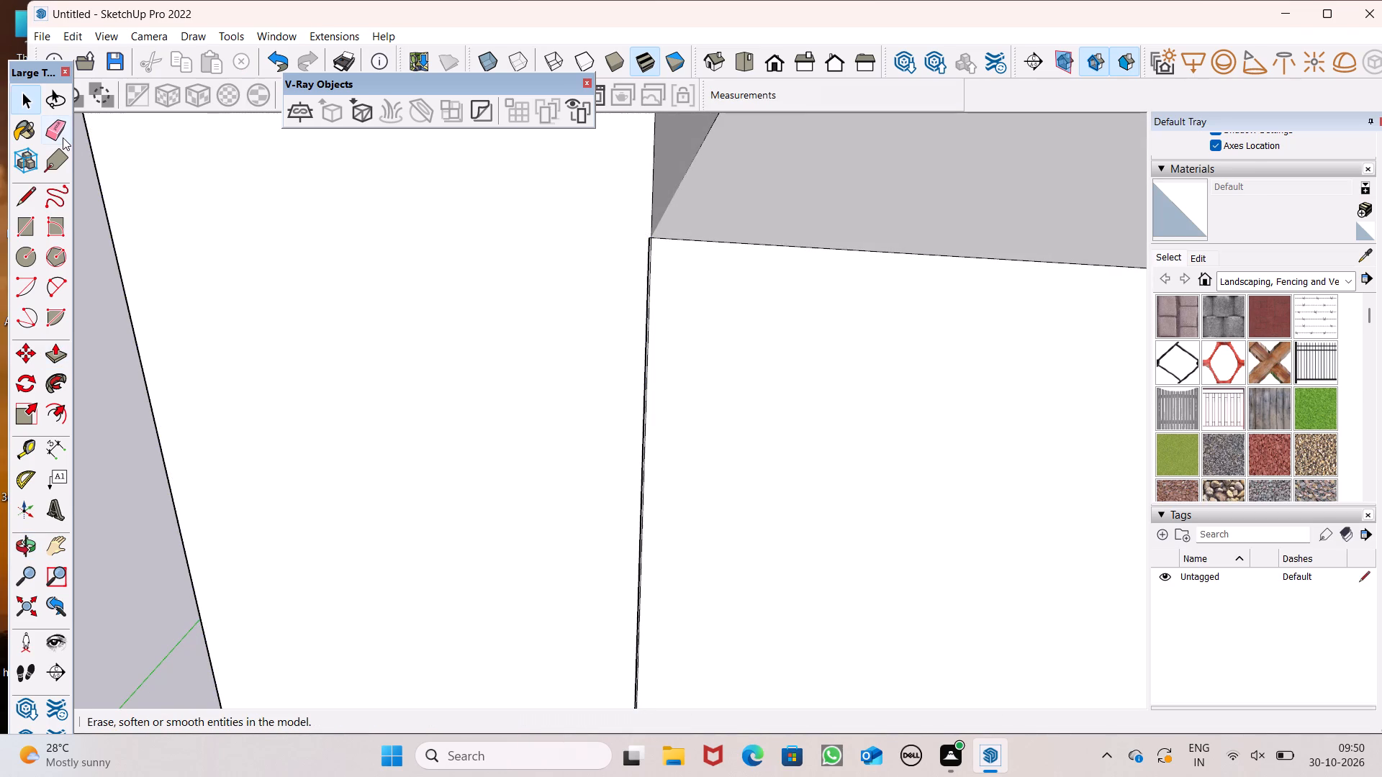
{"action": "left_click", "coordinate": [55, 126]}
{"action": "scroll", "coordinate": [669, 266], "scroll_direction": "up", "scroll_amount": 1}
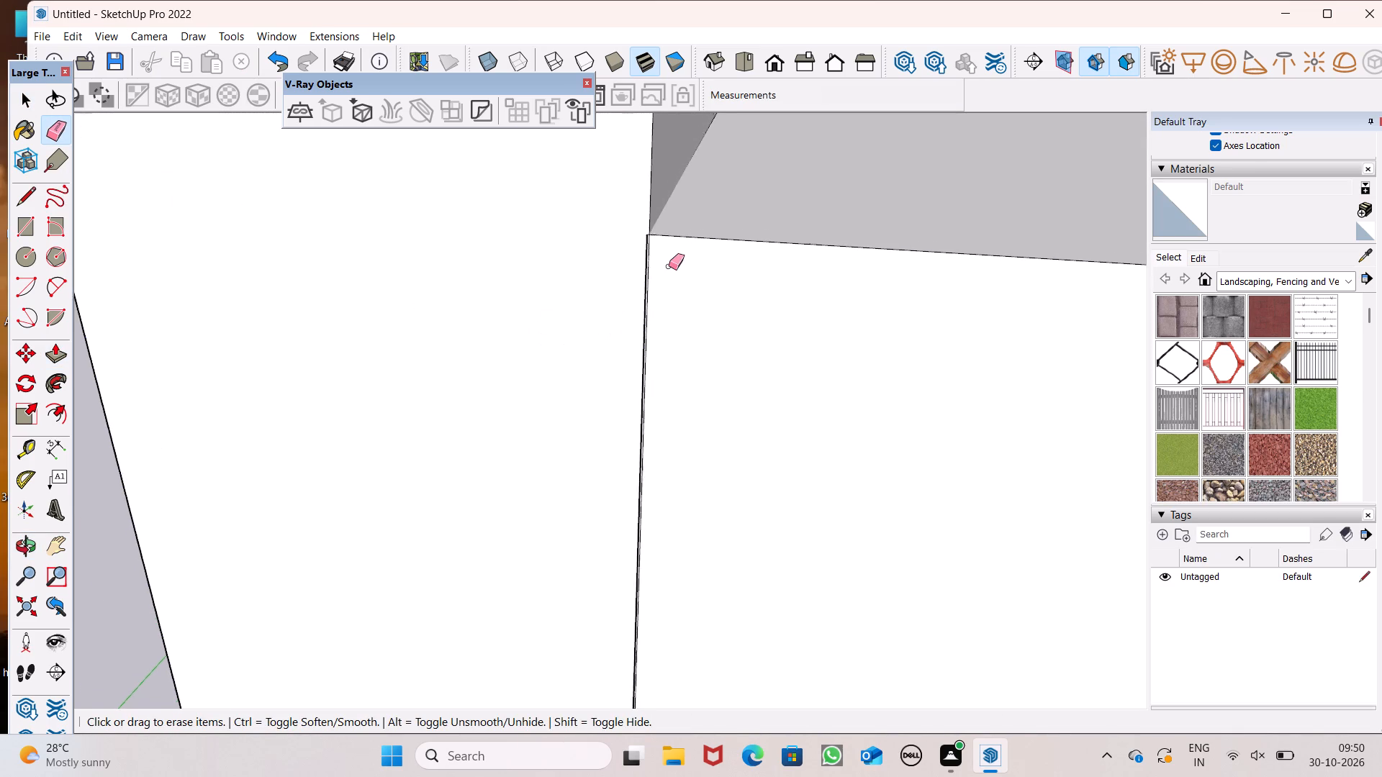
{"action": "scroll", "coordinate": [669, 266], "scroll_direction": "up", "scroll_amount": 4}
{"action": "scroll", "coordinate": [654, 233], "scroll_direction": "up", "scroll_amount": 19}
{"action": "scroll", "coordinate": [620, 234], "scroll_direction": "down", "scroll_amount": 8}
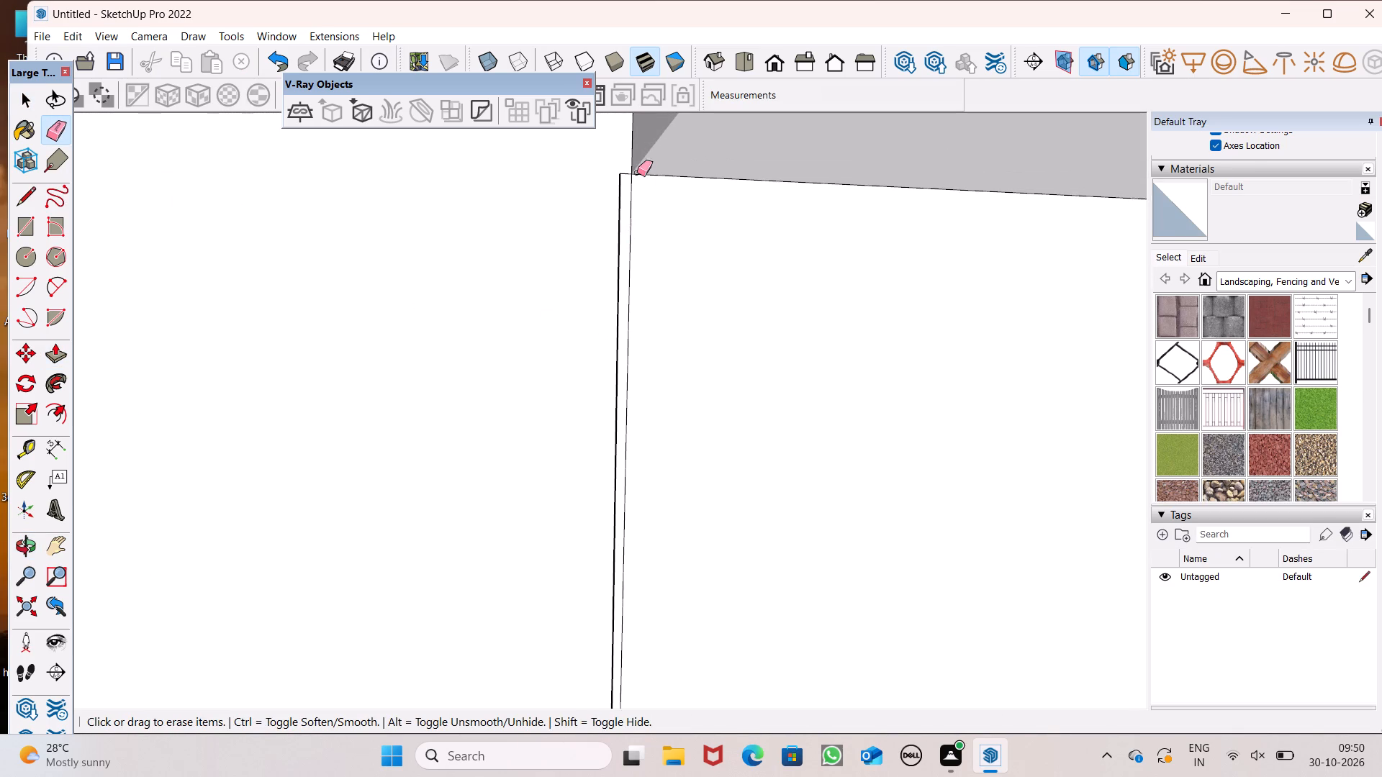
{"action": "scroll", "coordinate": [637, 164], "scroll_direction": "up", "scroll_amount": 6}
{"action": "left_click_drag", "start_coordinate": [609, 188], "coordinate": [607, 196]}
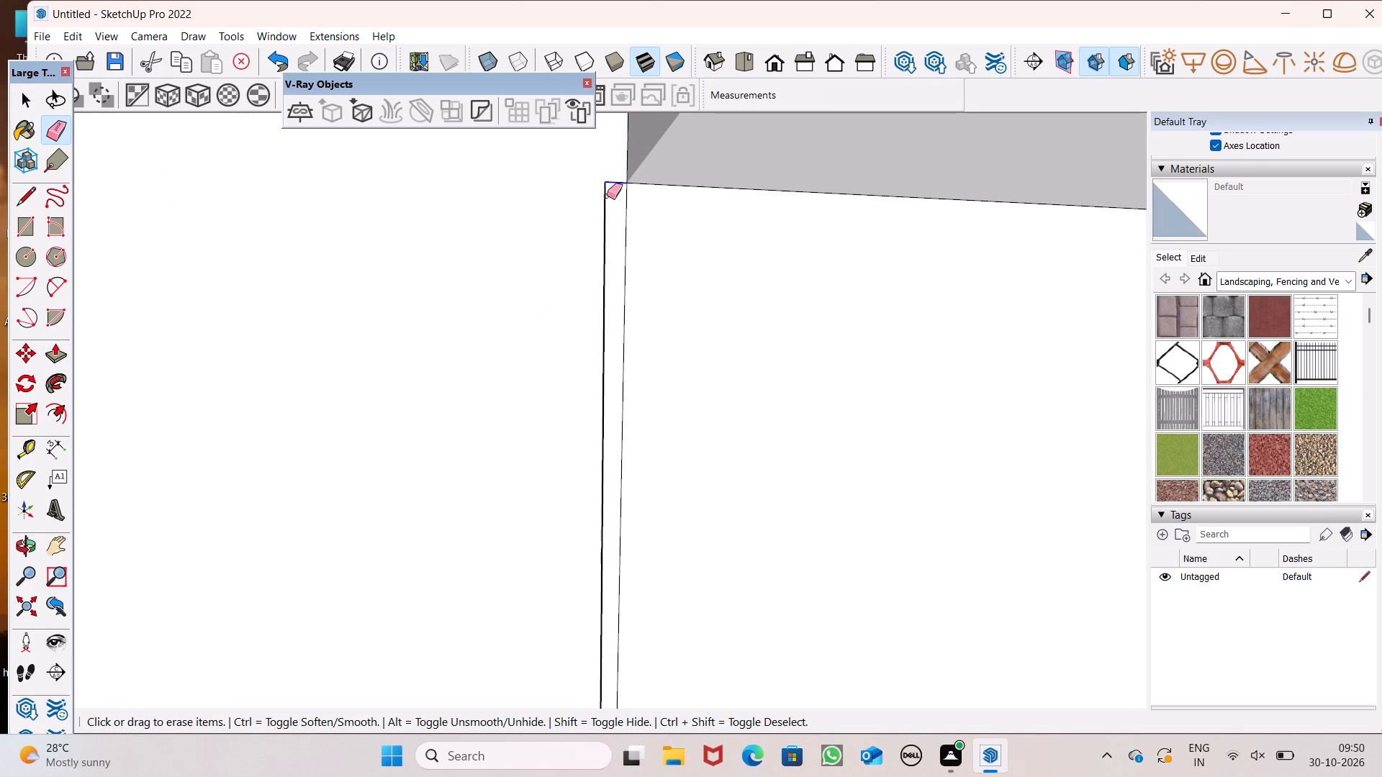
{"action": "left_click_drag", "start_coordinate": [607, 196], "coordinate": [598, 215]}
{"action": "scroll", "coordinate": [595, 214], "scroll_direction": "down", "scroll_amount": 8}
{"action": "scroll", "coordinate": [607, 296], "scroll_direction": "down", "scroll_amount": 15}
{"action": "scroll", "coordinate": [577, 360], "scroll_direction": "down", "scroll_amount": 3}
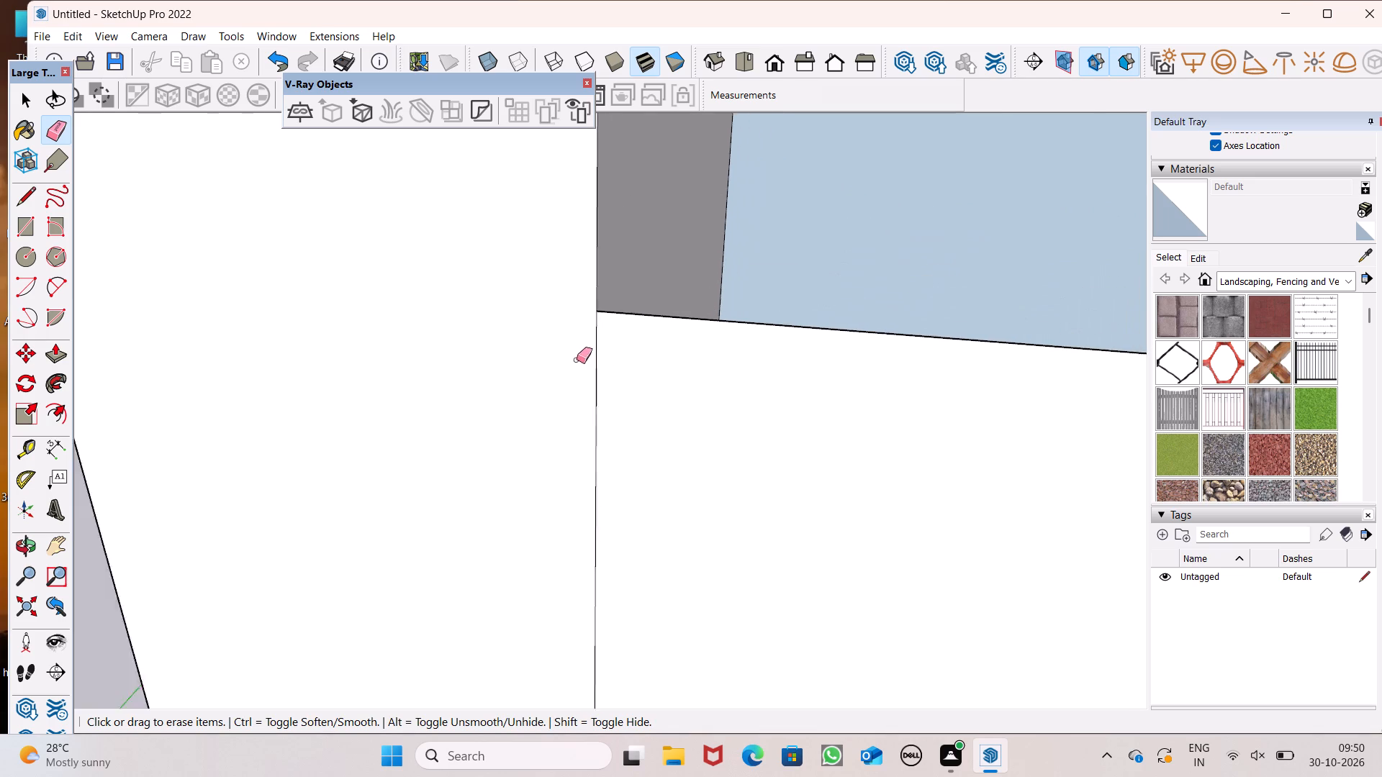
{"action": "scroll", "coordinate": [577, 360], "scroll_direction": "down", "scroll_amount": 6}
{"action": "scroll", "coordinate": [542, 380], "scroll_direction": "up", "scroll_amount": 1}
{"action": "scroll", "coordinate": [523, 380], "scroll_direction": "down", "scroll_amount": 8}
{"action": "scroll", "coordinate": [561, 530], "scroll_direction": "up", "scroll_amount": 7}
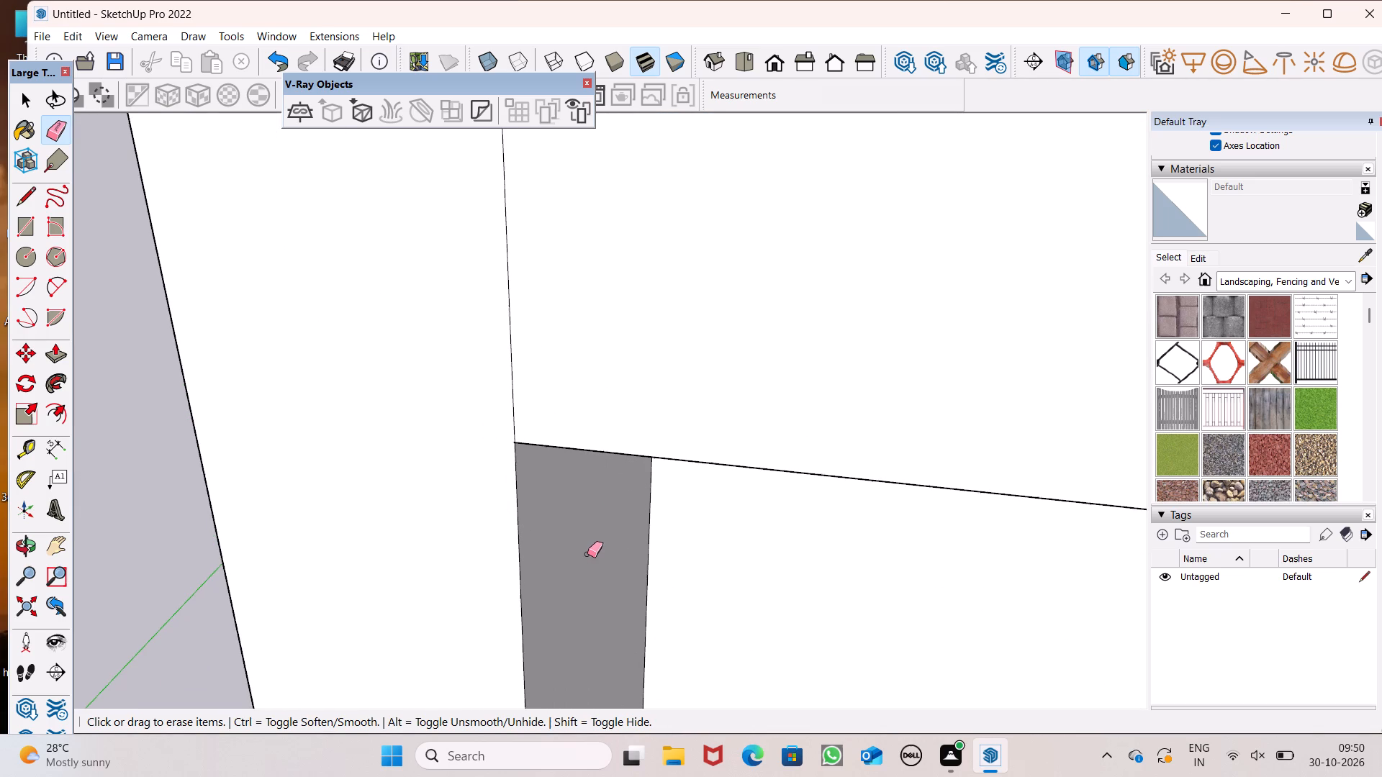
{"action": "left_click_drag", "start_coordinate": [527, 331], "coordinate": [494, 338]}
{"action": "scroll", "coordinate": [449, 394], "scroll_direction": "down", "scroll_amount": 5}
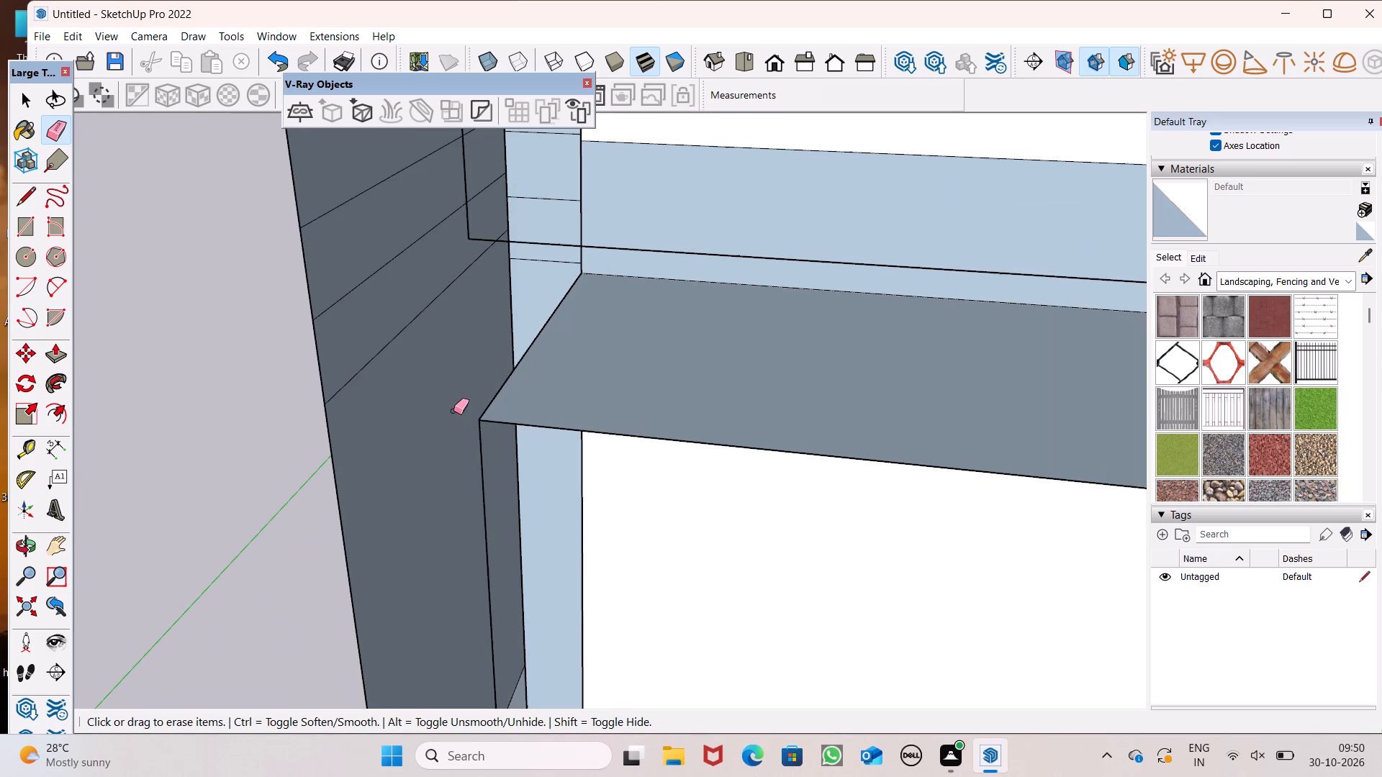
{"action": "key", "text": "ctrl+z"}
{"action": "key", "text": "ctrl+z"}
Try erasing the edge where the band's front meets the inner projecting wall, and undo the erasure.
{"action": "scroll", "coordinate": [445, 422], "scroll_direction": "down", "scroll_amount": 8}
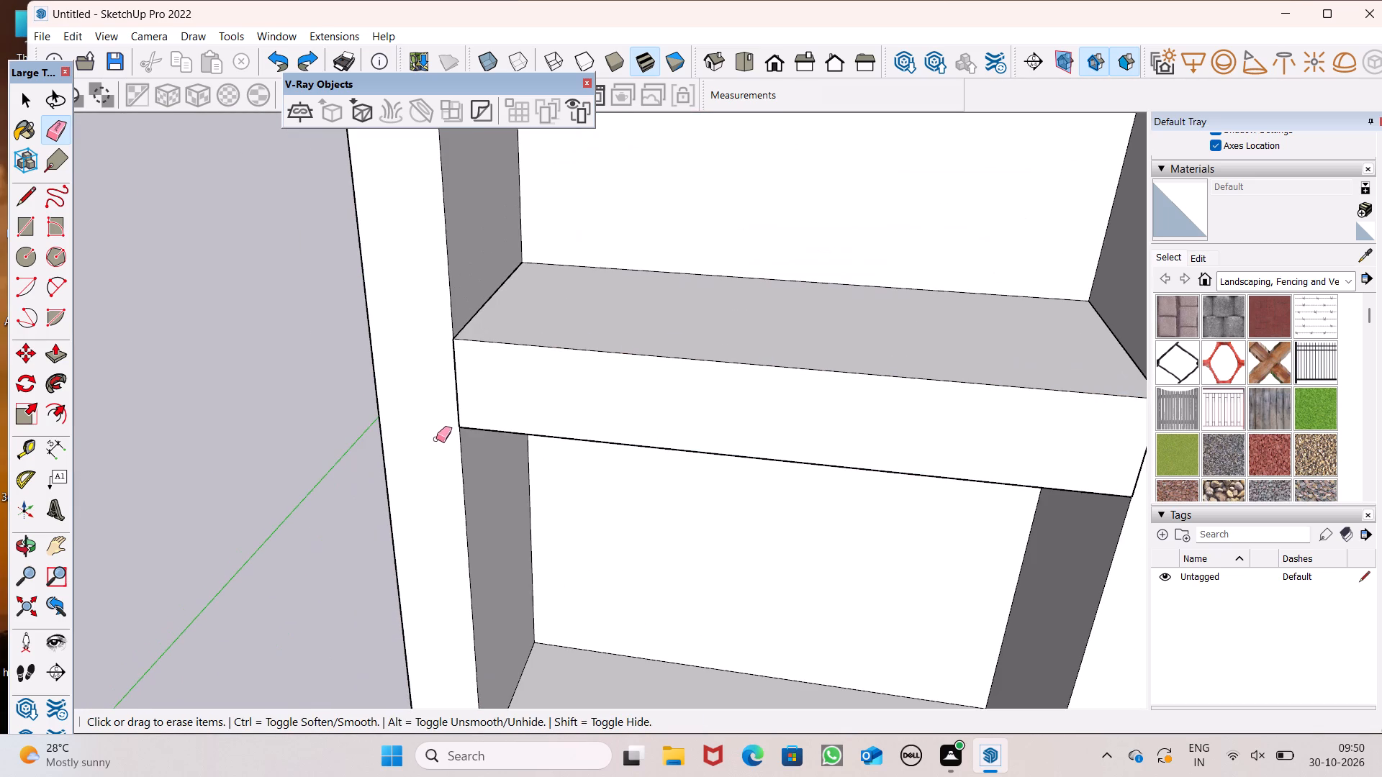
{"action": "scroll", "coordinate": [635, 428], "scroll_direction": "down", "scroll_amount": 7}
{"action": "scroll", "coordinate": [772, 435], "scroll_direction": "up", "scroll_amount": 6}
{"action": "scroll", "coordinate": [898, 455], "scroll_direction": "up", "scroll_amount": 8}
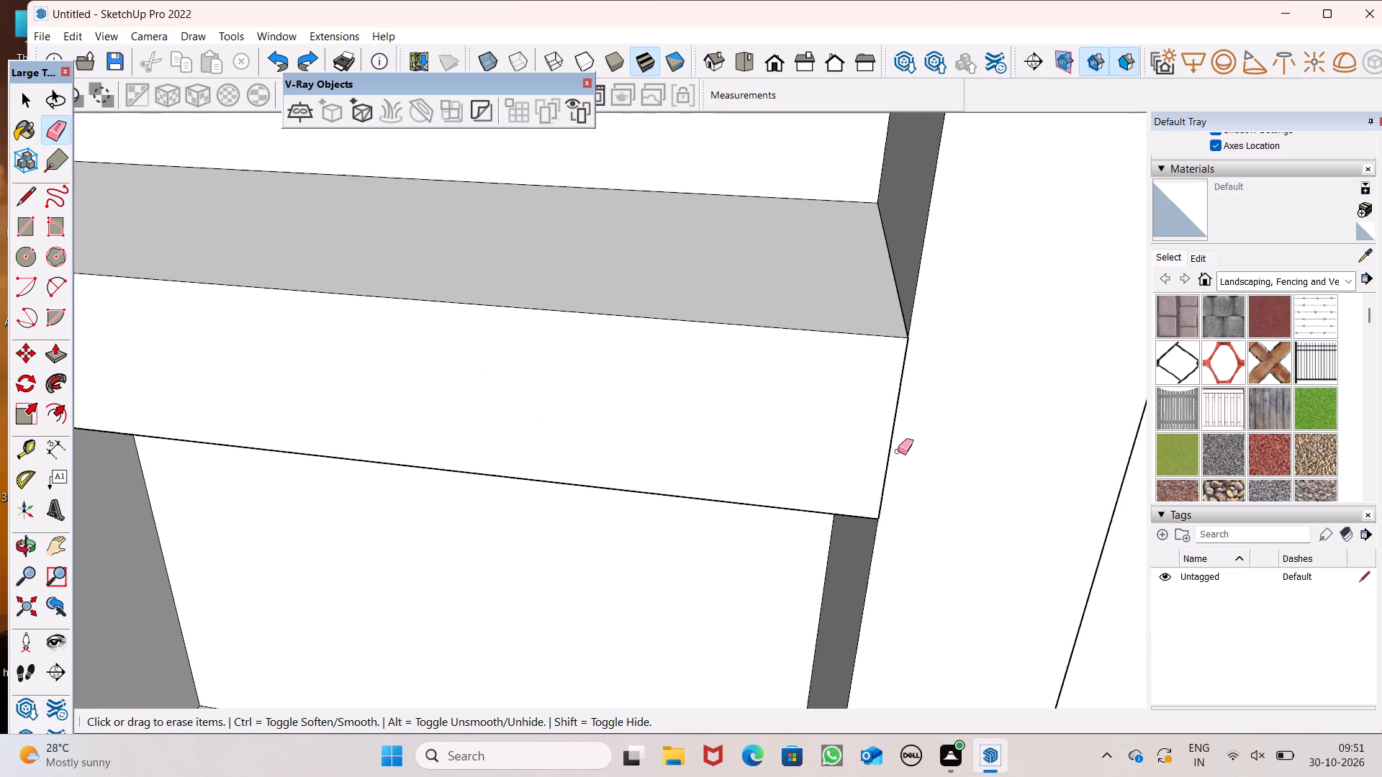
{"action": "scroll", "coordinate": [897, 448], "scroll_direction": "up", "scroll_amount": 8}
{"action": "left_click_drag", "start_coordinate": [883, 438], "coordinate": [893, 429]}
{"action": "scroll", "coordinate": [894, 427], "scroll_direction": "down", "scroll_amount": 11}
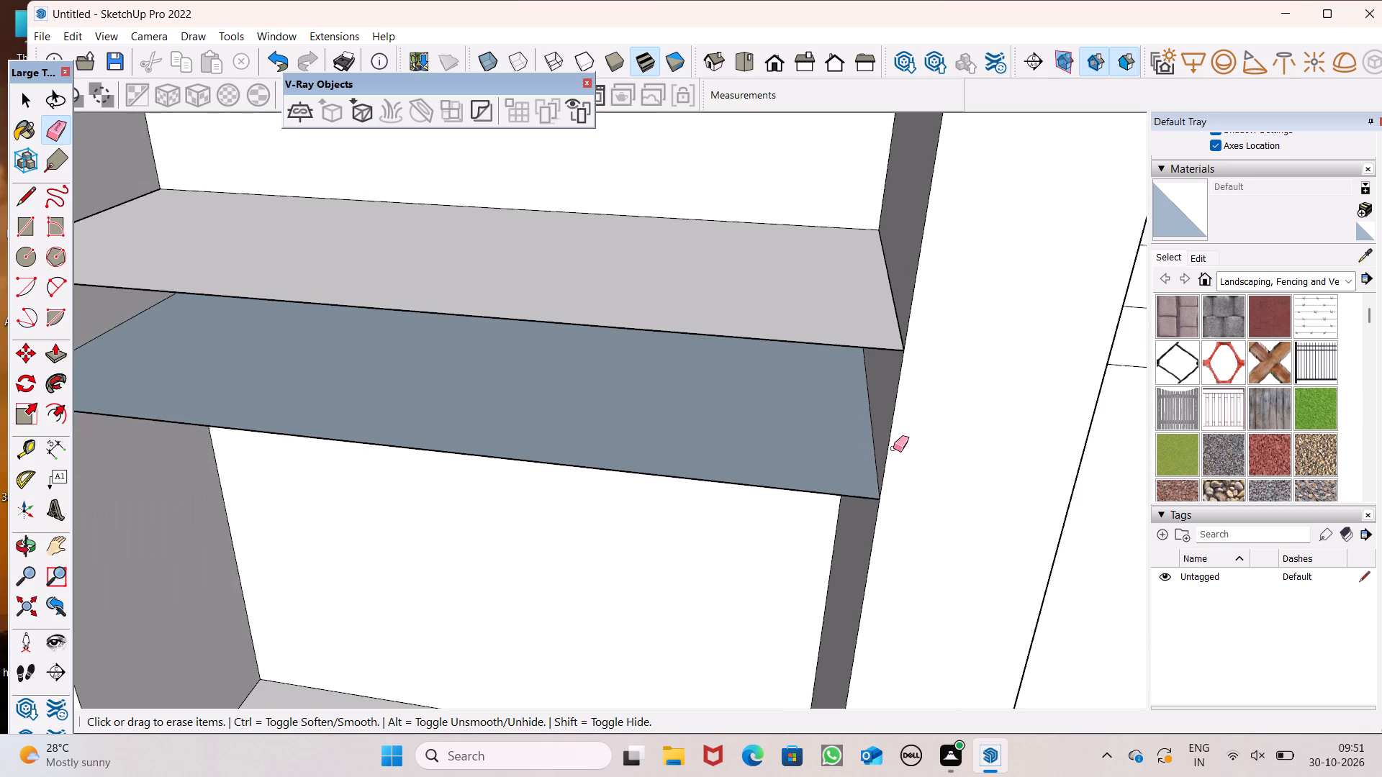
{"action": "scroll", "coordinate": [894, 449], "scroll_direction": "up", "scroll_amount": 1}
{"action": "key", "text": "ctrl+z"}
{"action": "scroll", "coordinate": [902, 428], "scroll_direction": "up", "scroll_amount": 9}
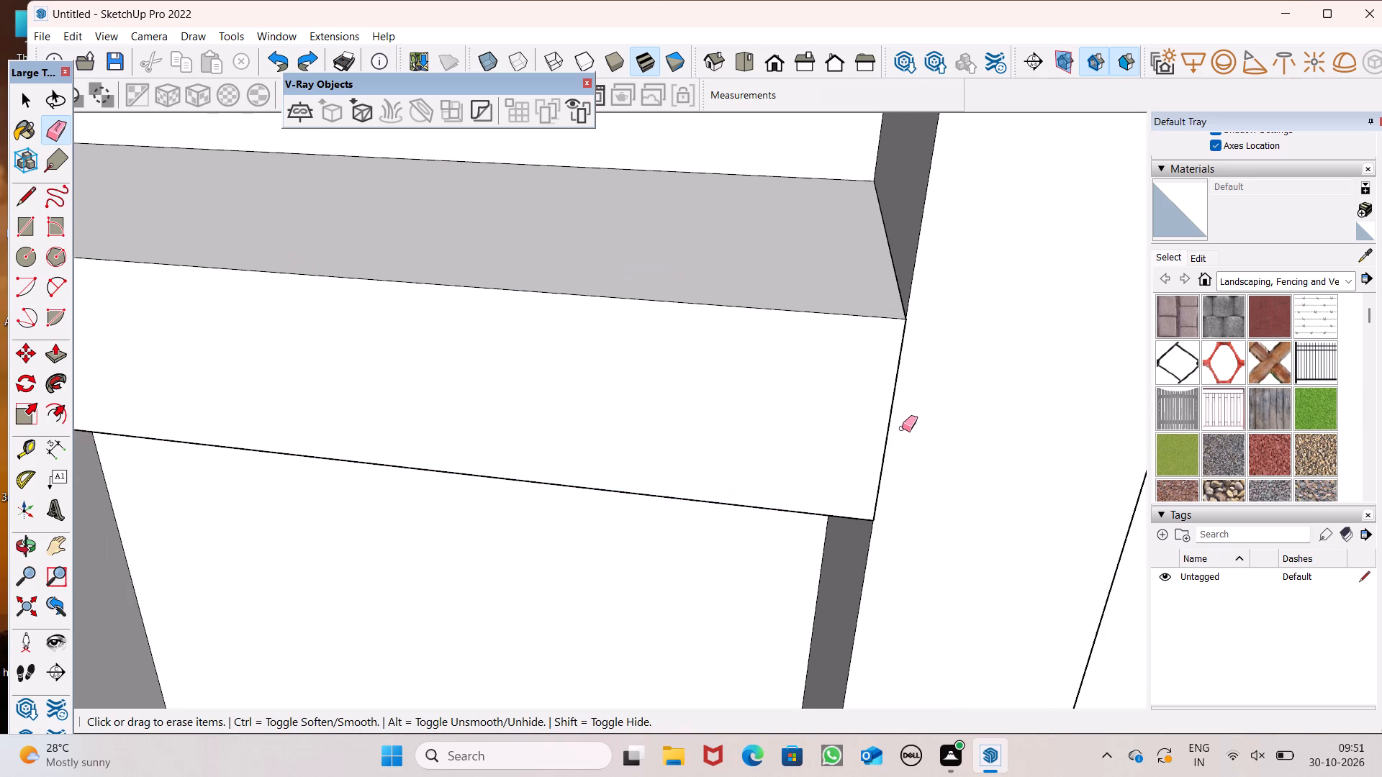
Push the band's front face inward about 3/16" so it sits flush with the inner projecting wall.
{"action": "key", "text": "space"}
{"action": "scroll", "coordinate": [902, 428], "scroll_direction": "up", "scroll_amount": 9}
{"action": "scroll", "coordinate": [902, 428], "scroll_direction": "up", "scroll_amount": 15}
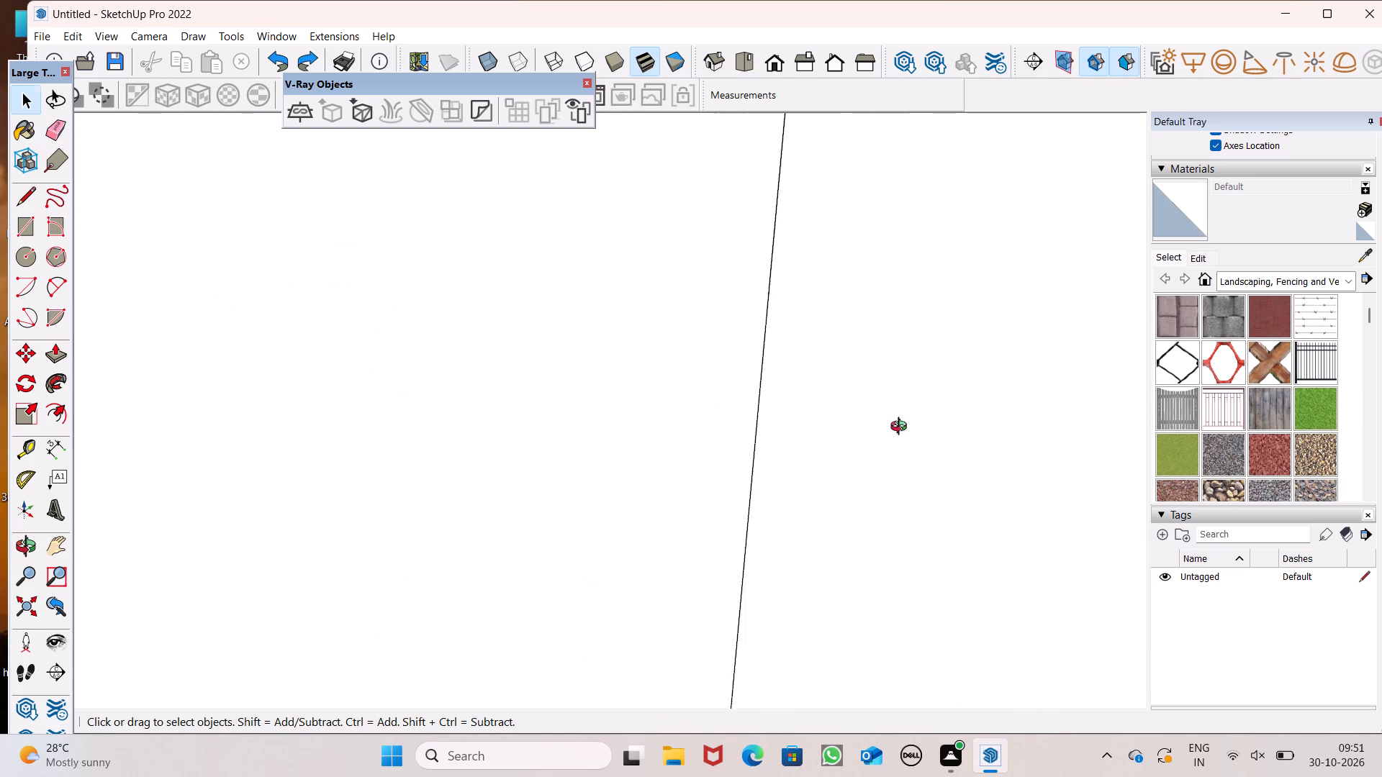
{"action": "middle_click", "coordinate": [902, 428]}
{"action": "scroll", "coordinate": [902, 428], "scroll_direction": "up", "scroll_amount": 10}
{"action": "scroll", "coordinate": [603, 465], "scroll_direction": "up", "scroll_amount": 3}
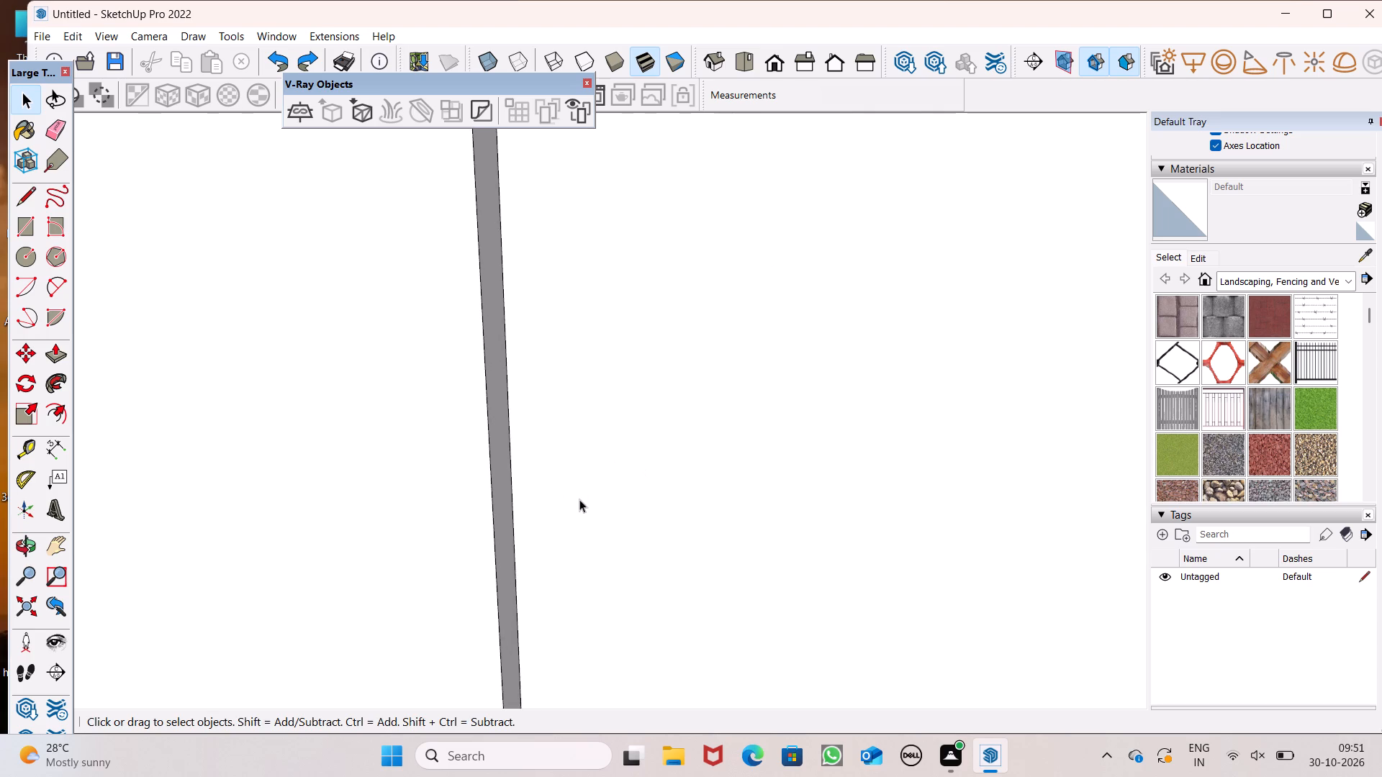
{"action": "middle_click_drag", "start_coordinate": [579, 499], "coordinate": [328, 704]}
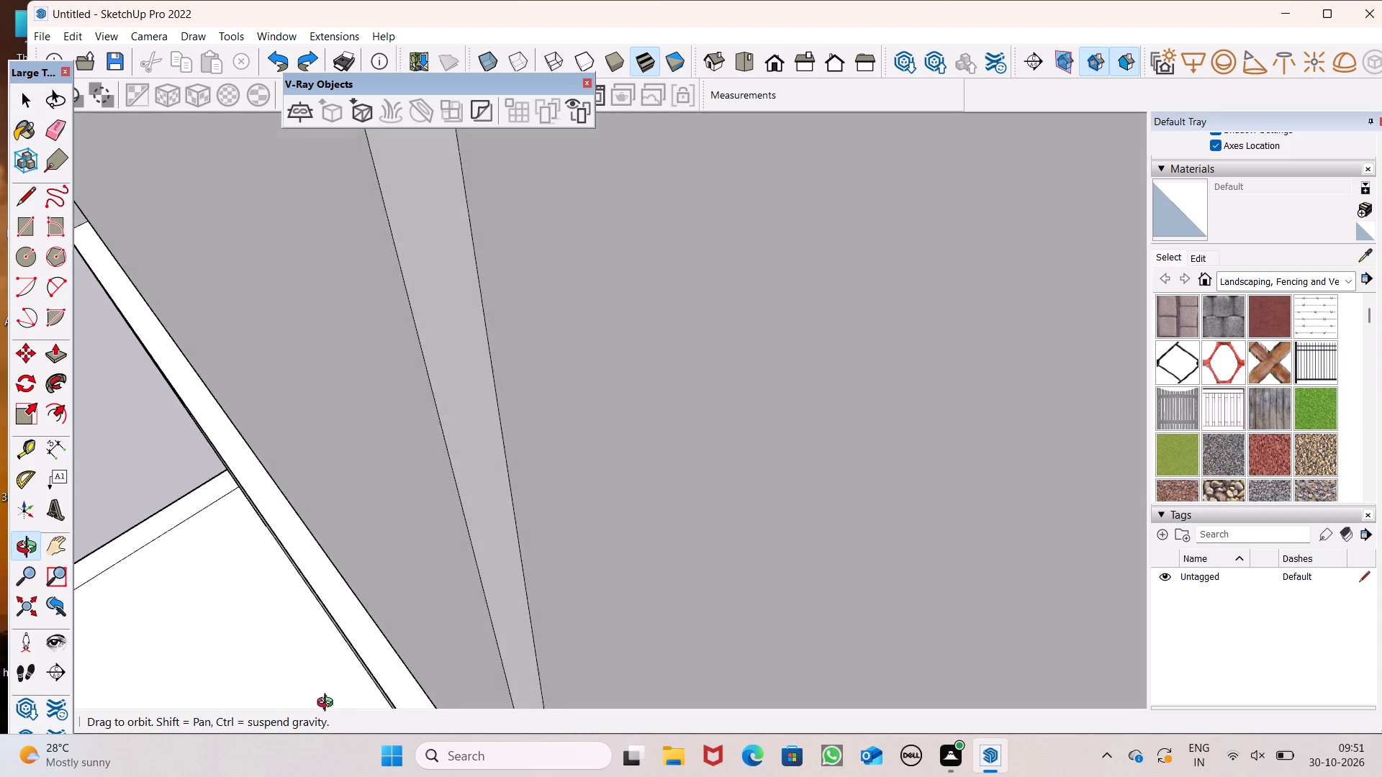
{"action": "middle_click_drag", "start_coordinate": [328, 704], "coordinate": [762, 600]}
{"action": "scroll", "coordinate": [762, 601], "scroll_direction": "up", "scroll_amount": 1}
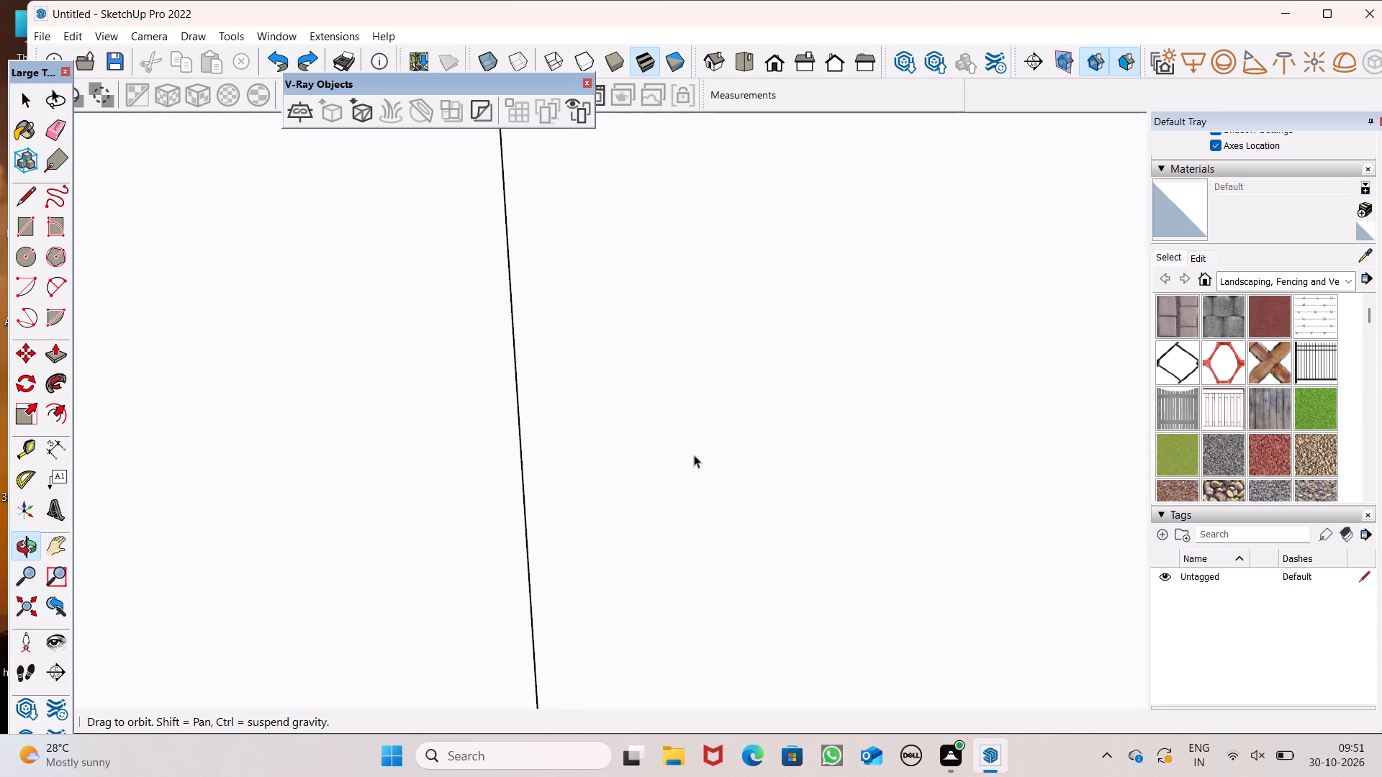
{"action": "scroll", "coordinate": [687, 435], "scroll_direction": "down", "scroll_amount": 13}
{"action": "scroll", "coordinate": [669, 414], "scroll_direction": "down", "scroll_amount": 17}
{"action": "scroll", "coordinate": [674, 403], "scroll_direction": "down", "scroll_amount": 7}
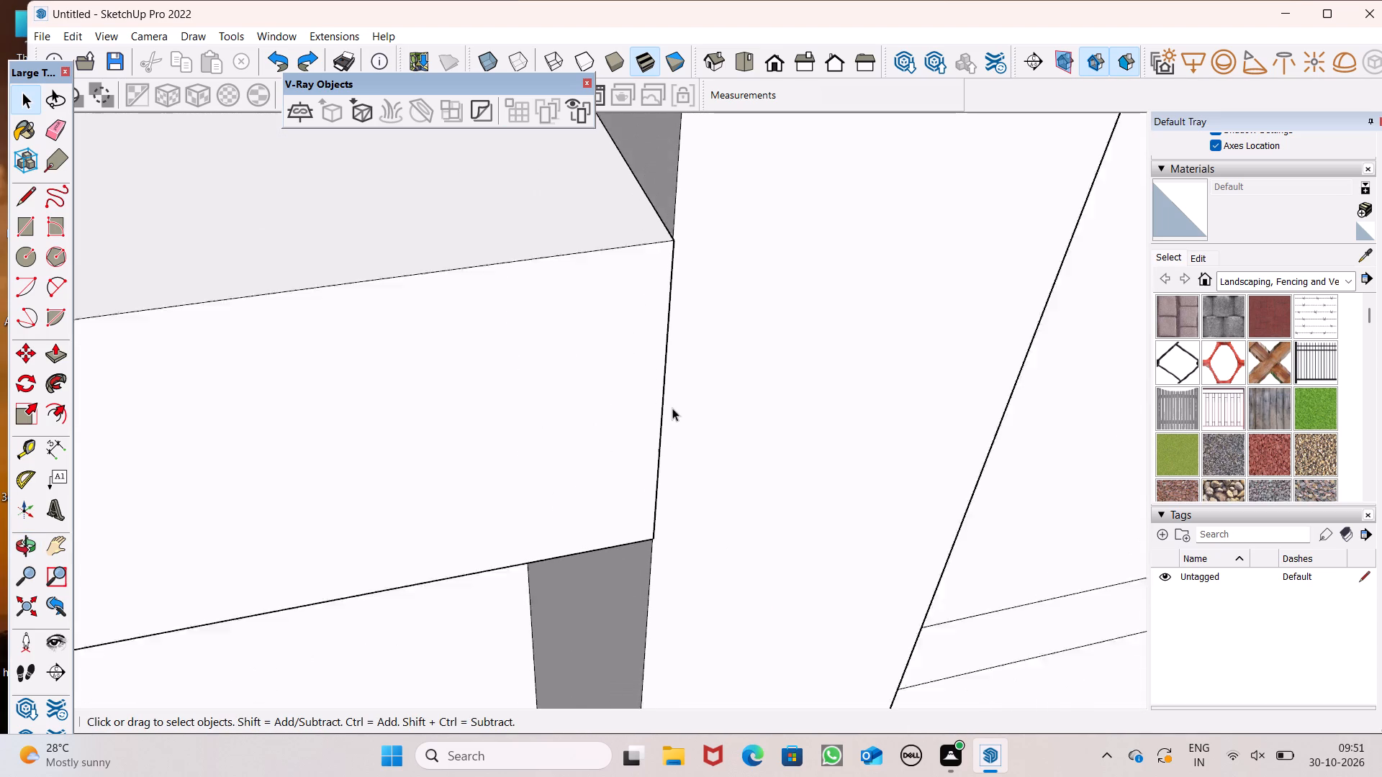
{"action": "scroll", "coordinate": [672, 408], "scroll_direction": "down", "scroll_amount": 2}
{"action": "middle_click_drag", "start_coordinate": [668, 430], "coordinate": [410, 409]}
{"action": "scroll", "coordinate": [614, 491], "scroll_direction": "up", "scroll_amount": 1}
{"action": "middle_click_drag", "start_coordinate": [614, 491], "coordinate": [486, 490]}
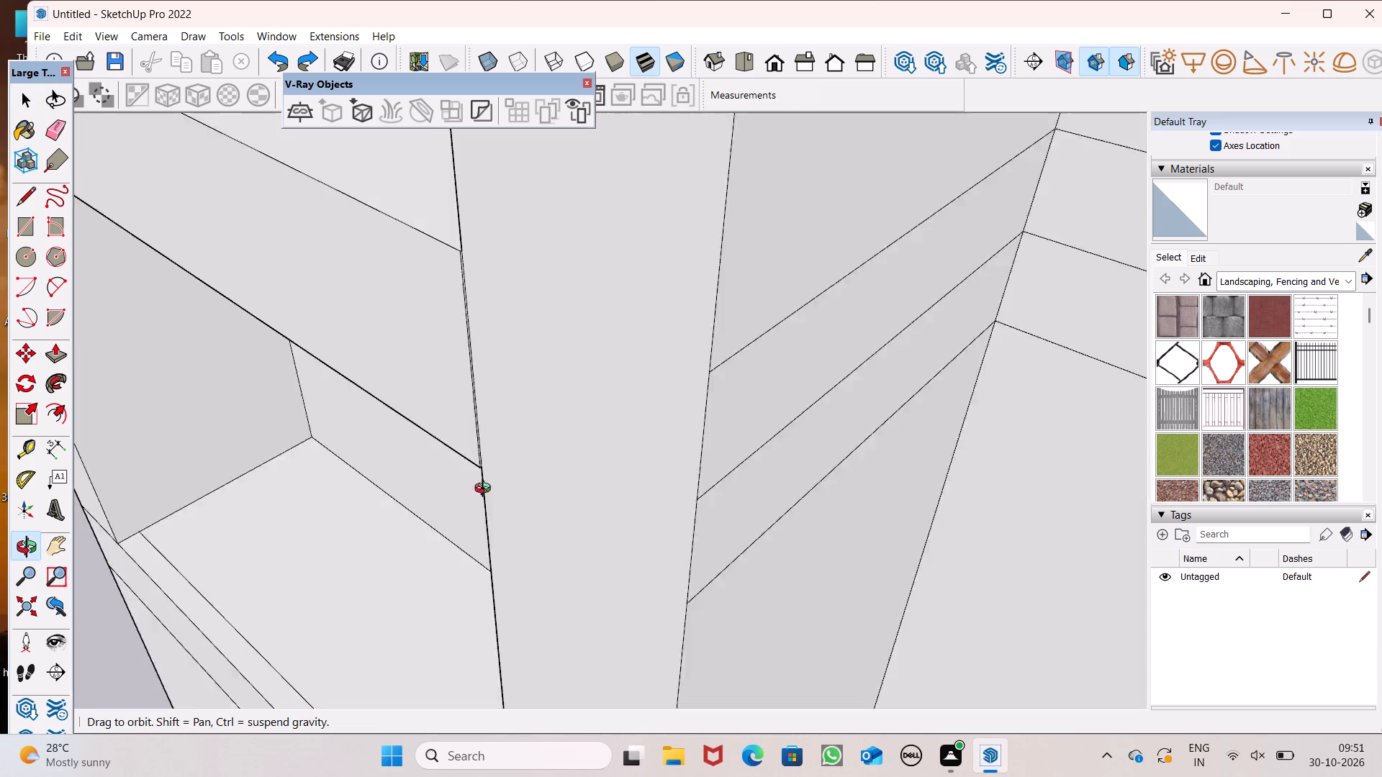
{"action": "middle_click_drag", "start_coordinate": [486, 490], "coordinate": [356, 377]}
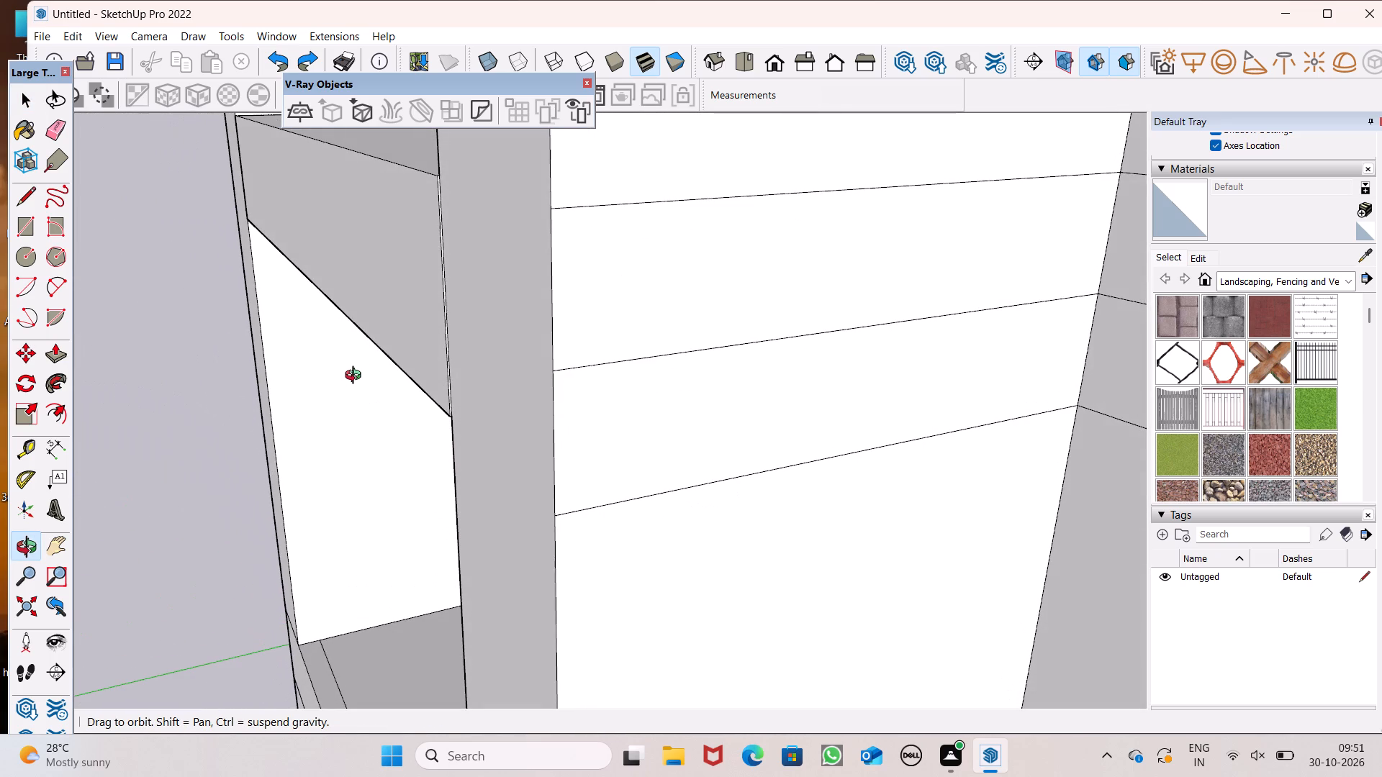
{"action": "middle_click_drag", "start_coordinate": [356, 377], "coordinate": [384, 378]}
{"action": "left_click", "coordinate": [58, 354]}
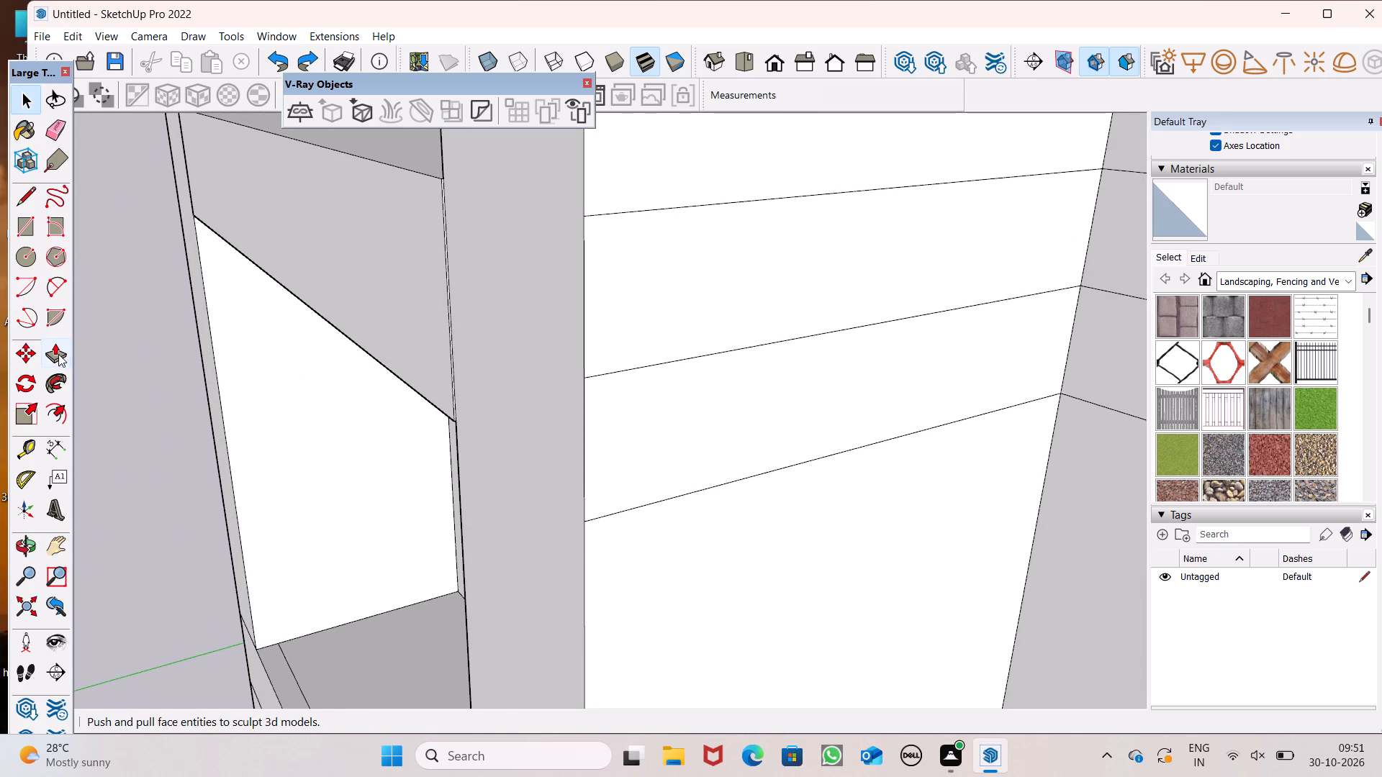
{"action": "left_click_drag", "start_coordinate": [415, 344], "coordinate": [464, 334]}
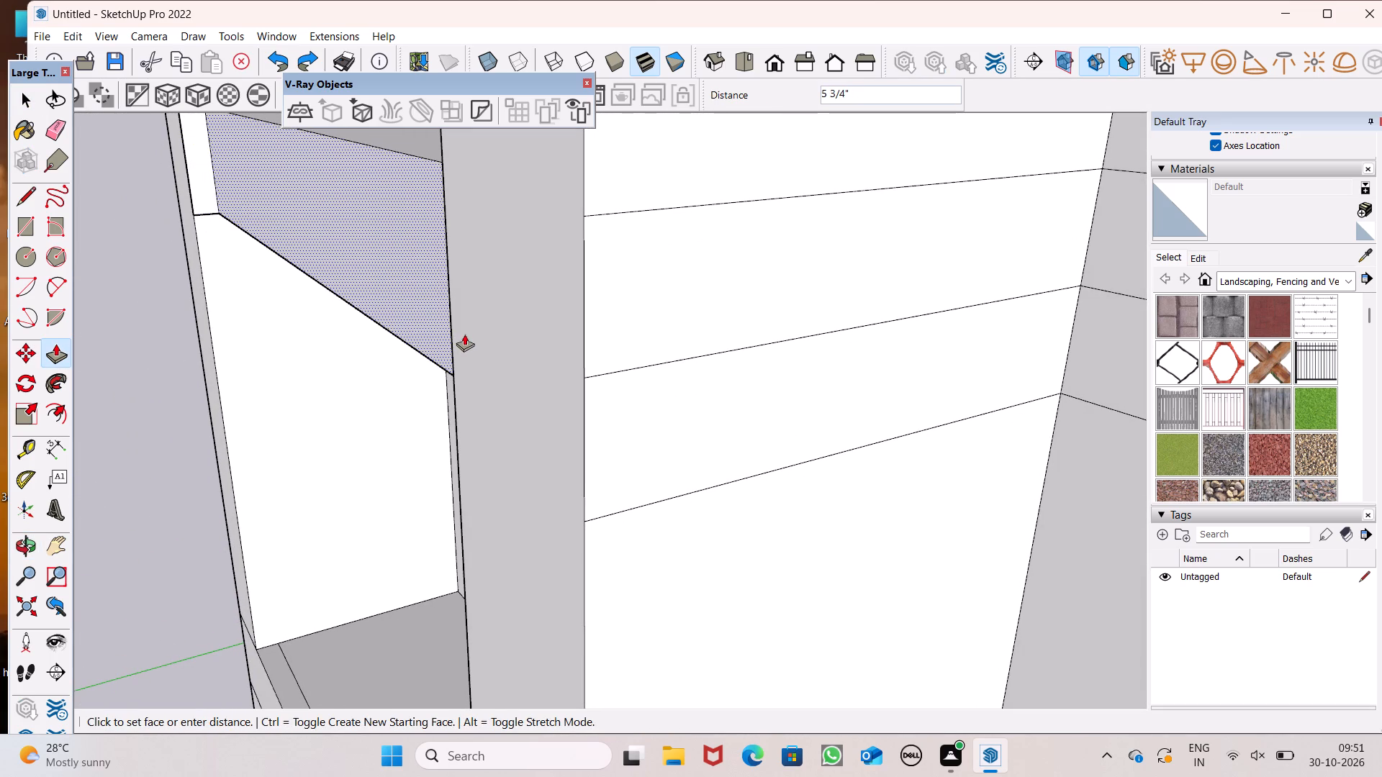
{"action": "left_click_drag", "start_coordinate": [464, 334], "coordinate": [458, 390]}
{"action": "middle_click_drag", "start_coordinate": [453, 389], "coordinate": [583, 398]}
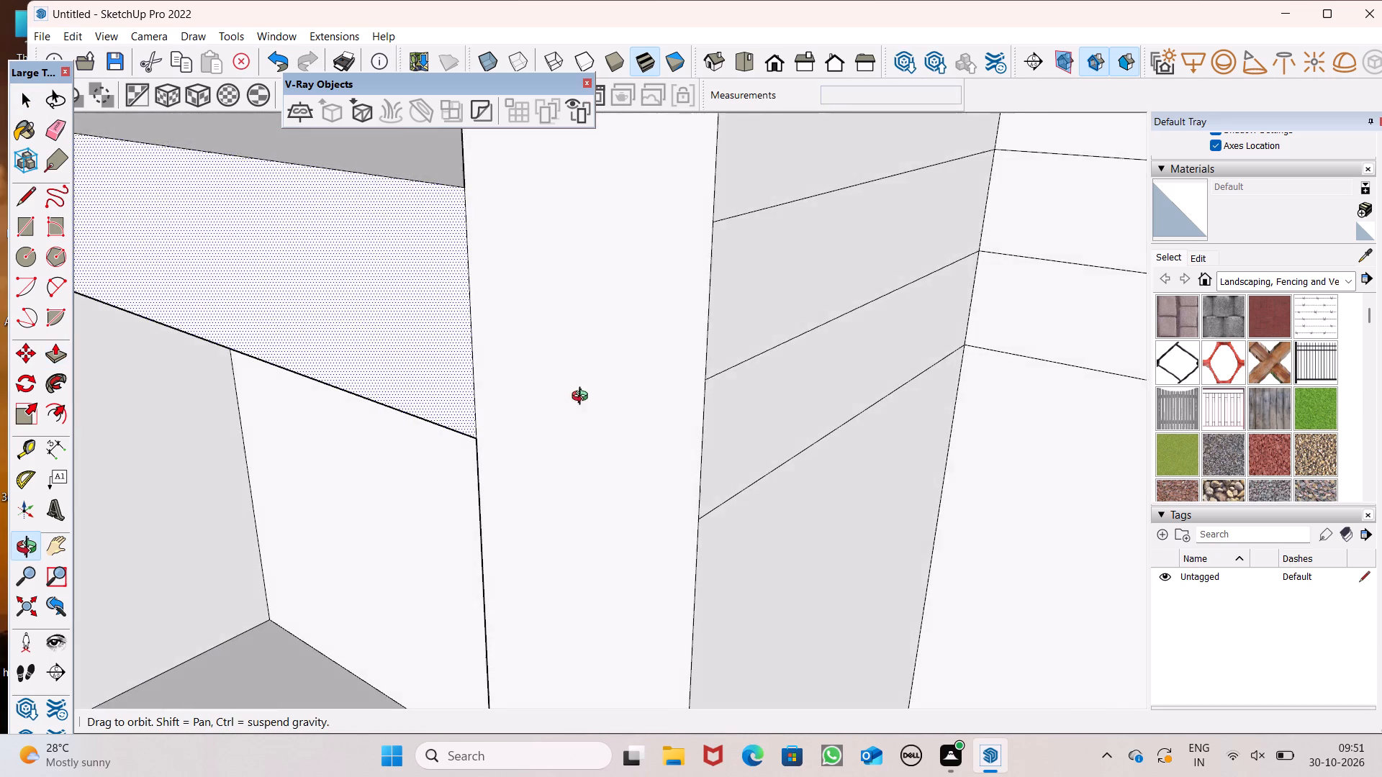
{"action": "middle_click_drag", "start_coordinate": [583, 398], "coordinate": [782, 404]}
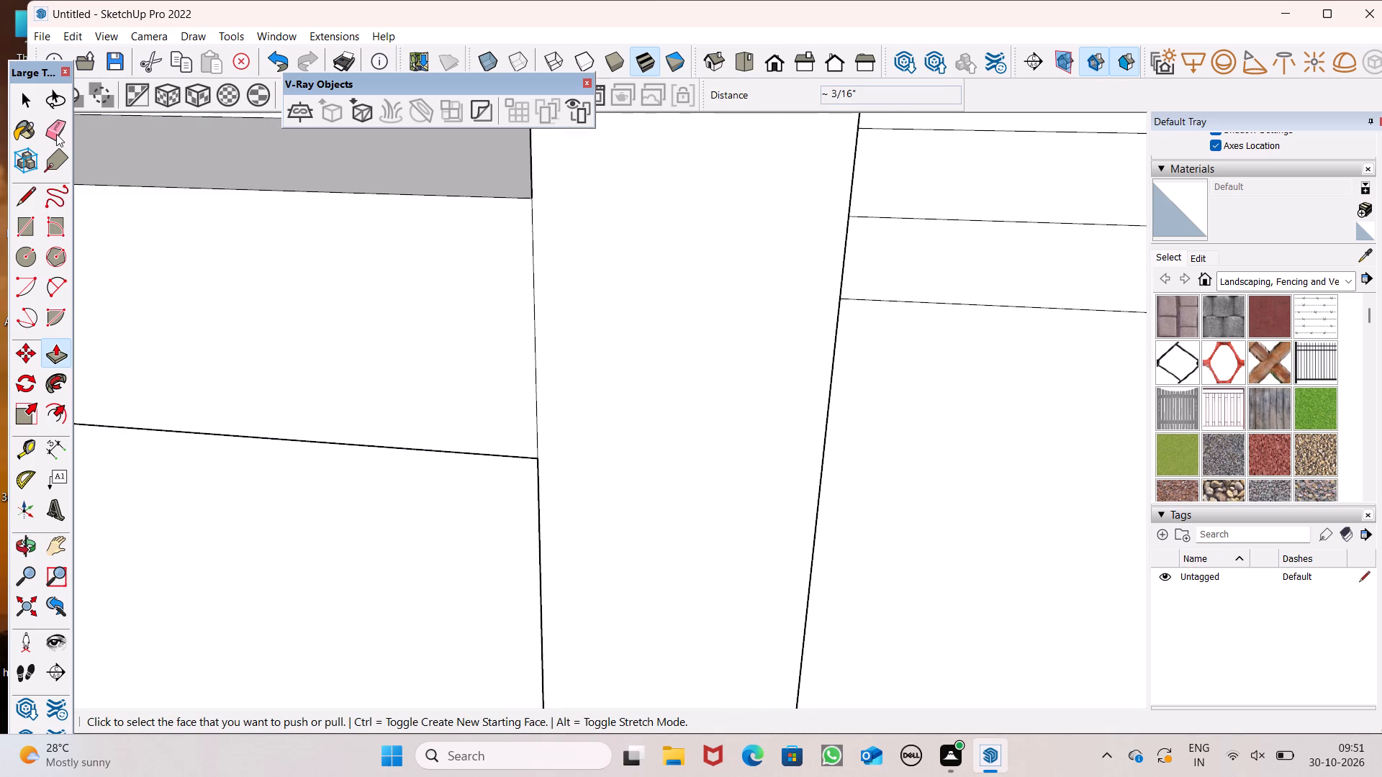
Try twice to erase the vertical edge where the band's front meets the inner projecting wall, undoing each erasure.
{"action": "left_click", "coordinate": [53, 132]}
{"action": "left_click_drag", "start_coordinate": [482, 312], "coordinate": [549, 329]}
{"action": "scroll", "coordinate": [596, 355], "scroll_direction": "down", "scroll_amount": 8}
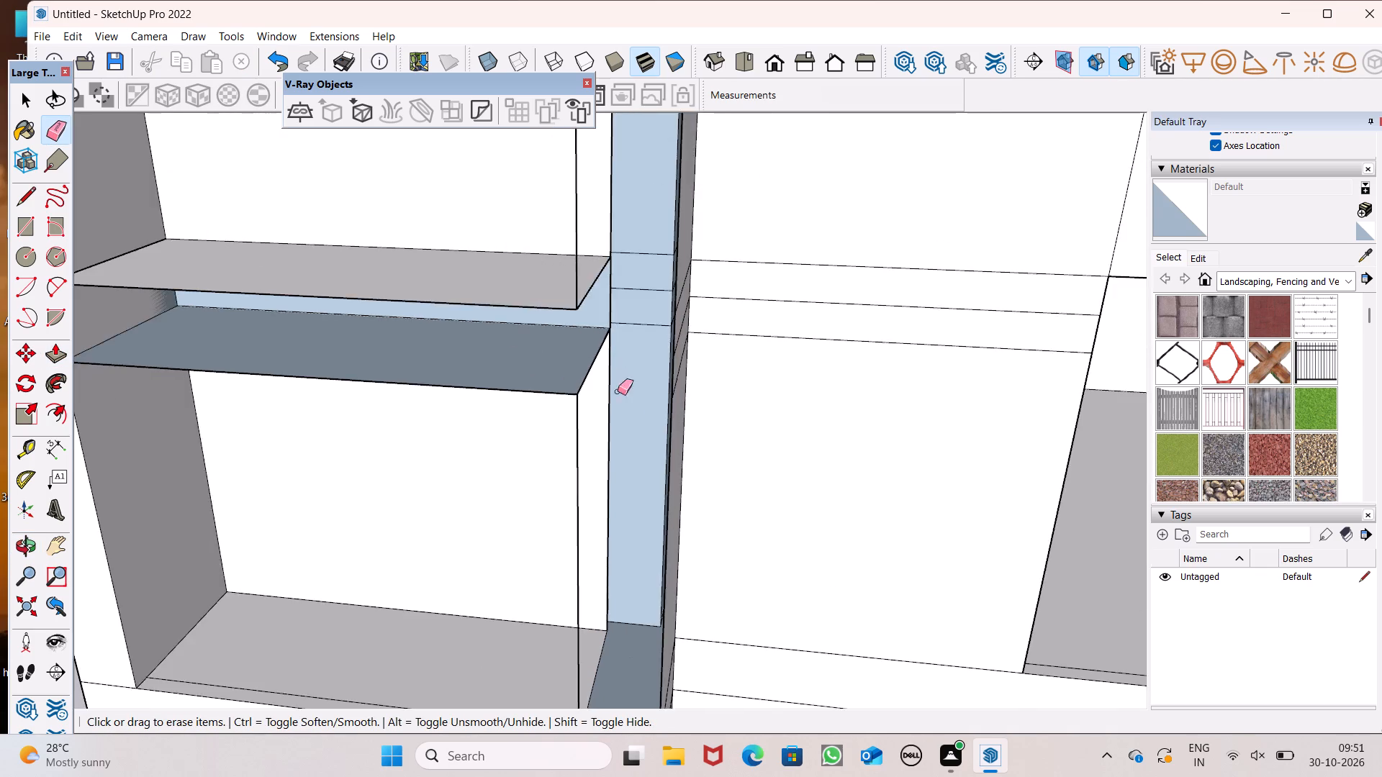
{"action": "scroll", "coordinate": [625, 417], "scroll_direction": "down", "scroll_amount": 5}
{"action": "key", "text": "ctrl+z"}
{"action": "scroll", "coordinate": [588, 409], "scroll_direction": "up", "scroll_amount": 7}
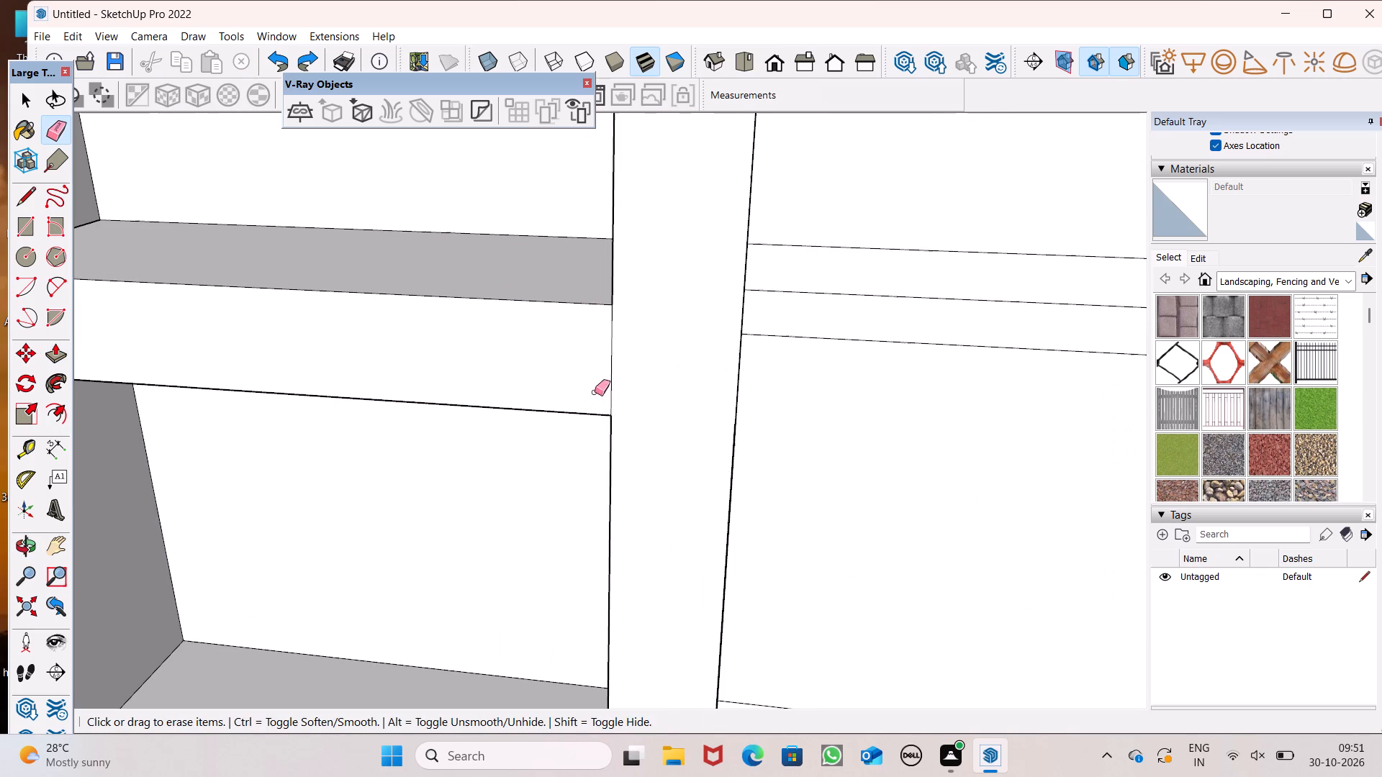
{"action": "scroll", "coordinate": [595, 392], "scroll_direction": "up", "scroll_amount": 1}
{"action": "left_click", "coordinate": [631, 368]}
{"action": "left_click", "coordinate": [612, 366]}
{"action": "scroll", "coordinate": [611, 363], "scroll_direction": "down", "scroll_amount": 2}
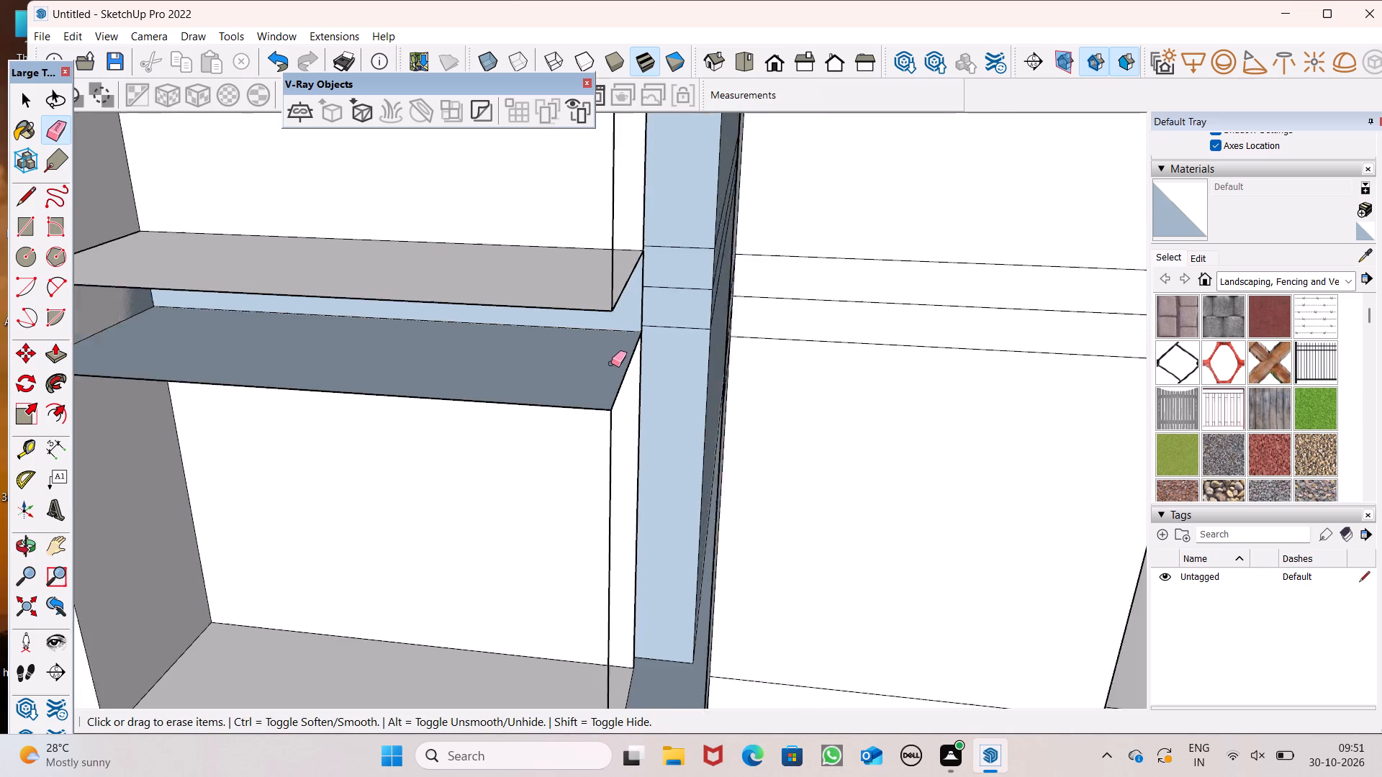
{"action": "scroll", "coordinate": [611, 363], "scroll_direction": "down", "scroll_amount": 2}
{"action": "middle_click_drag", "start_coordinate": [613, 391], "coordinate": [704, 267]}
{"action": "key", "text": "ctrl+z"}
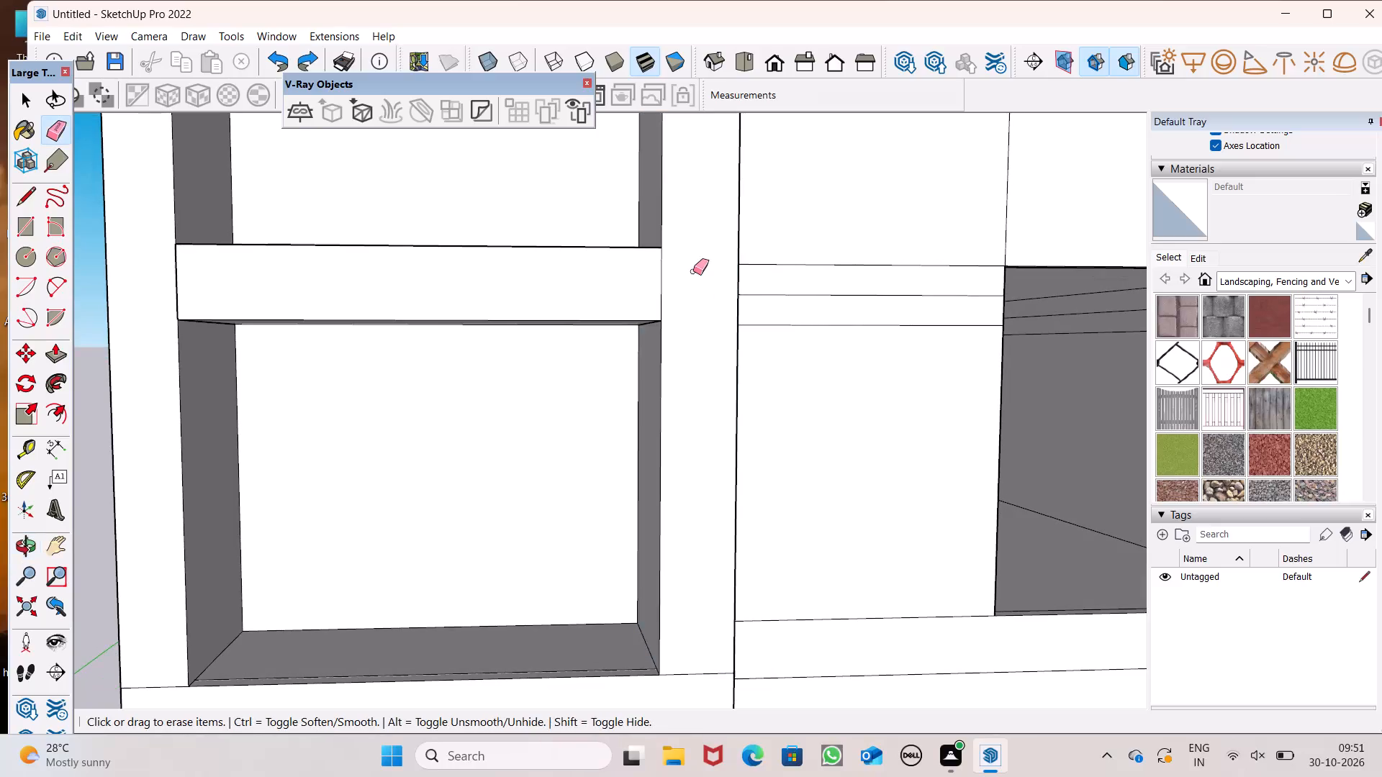
Examine the whole building's front facade, projecting walls, bands and openings from several angles.
{"action": "scroll", "coordinate": [646, 355], "scroll_direction": "down", "scroll_amount": 10}
{"action": "middle_click_drag", "start_coordinate": [664, 372], "coordinate": [628, 384]}
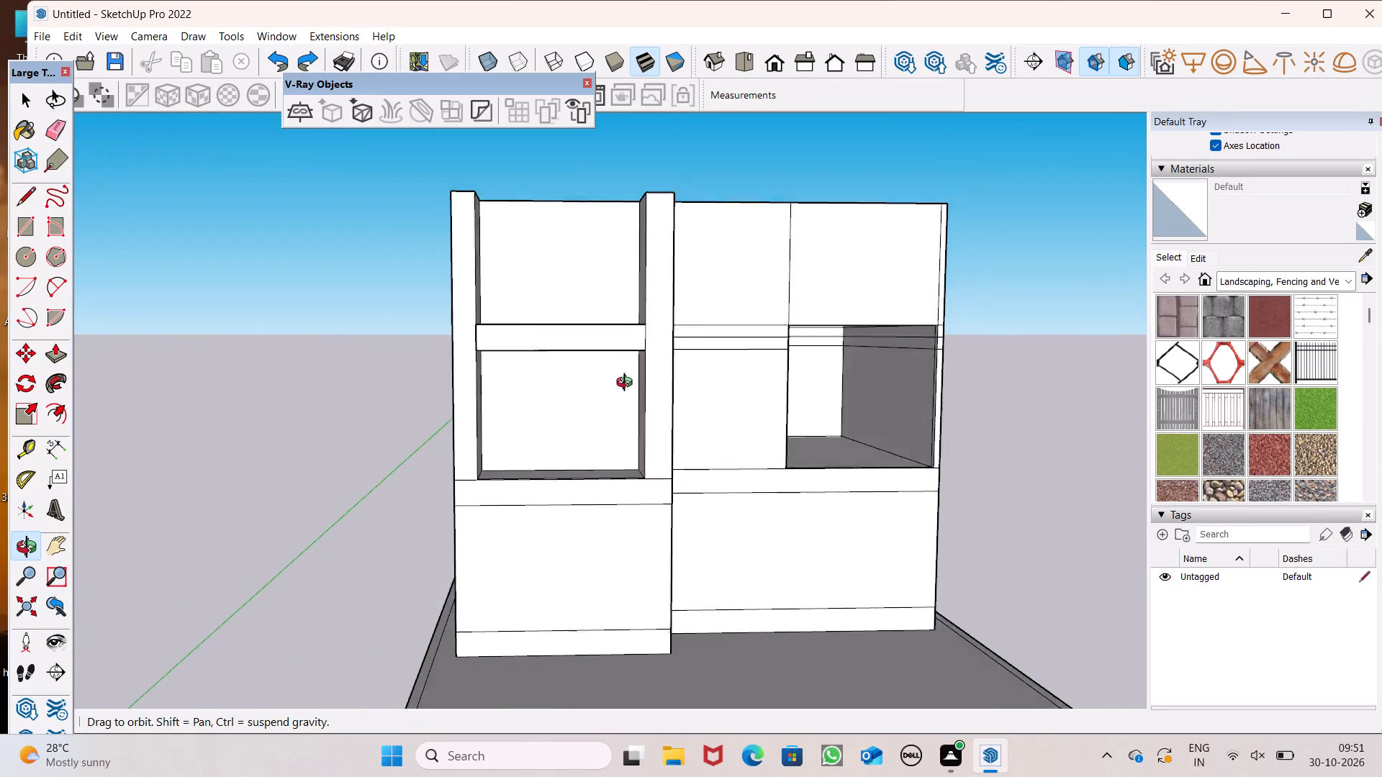
{"action": "middle_click_drag", "start_coordinate": [628, 384], "coordinate": [569, 399]}
{"action": "scroll", "coordinate": [572, 394], "scroll_direction": "down", "scroll_amount": 4}
{"action": "scroll", "coordinate": [569, 404], "scroll_direction": "up", "scroll_amount": 3}
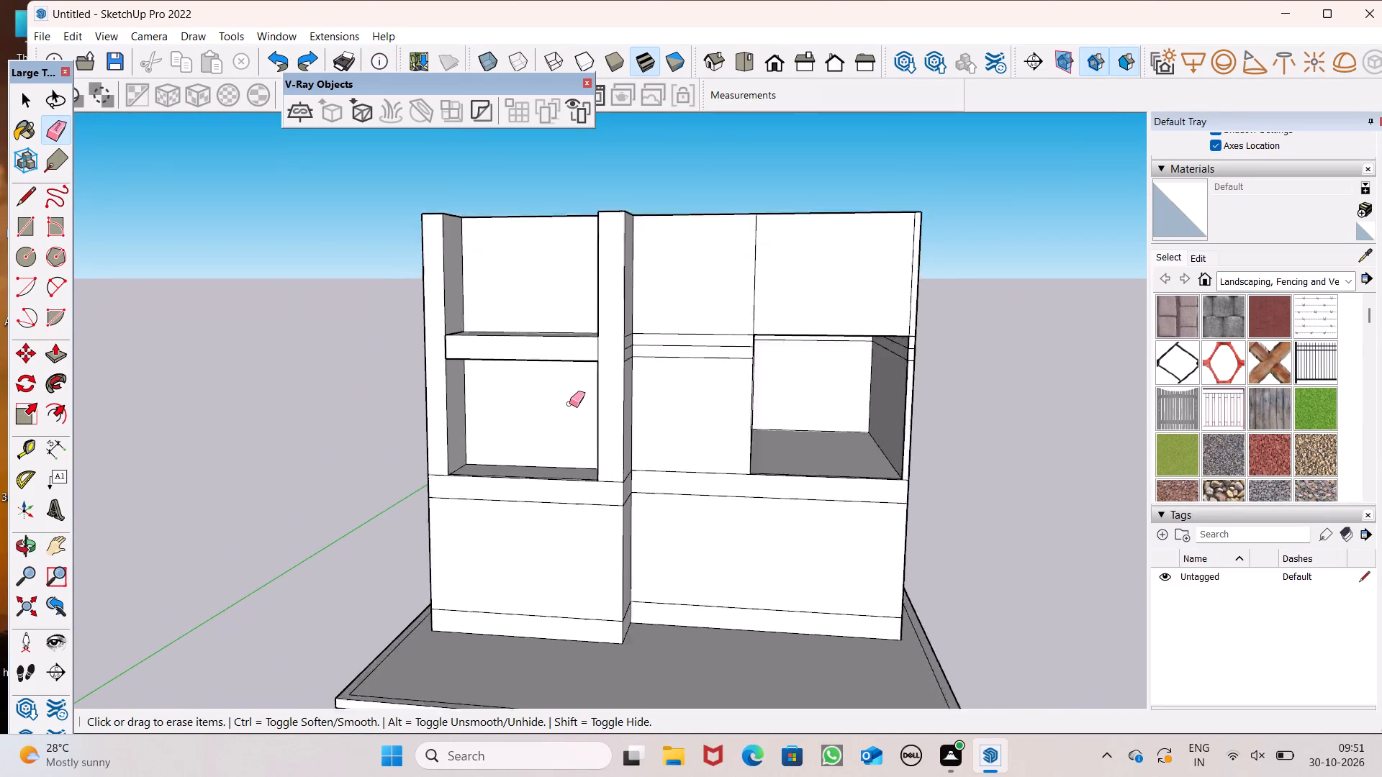
{"action": "scroll", "coordinate": [569, 404], "scroll_direction": "up", "scroll_amount": 4}
{"action": "scroll", "coordinate": [550, 378], "scroll_direction": "down", "scroll_amount": 8}
{"action": "middle_click_drag", "start_coordinate": [561, 386], "coordinate": [489, 333]}
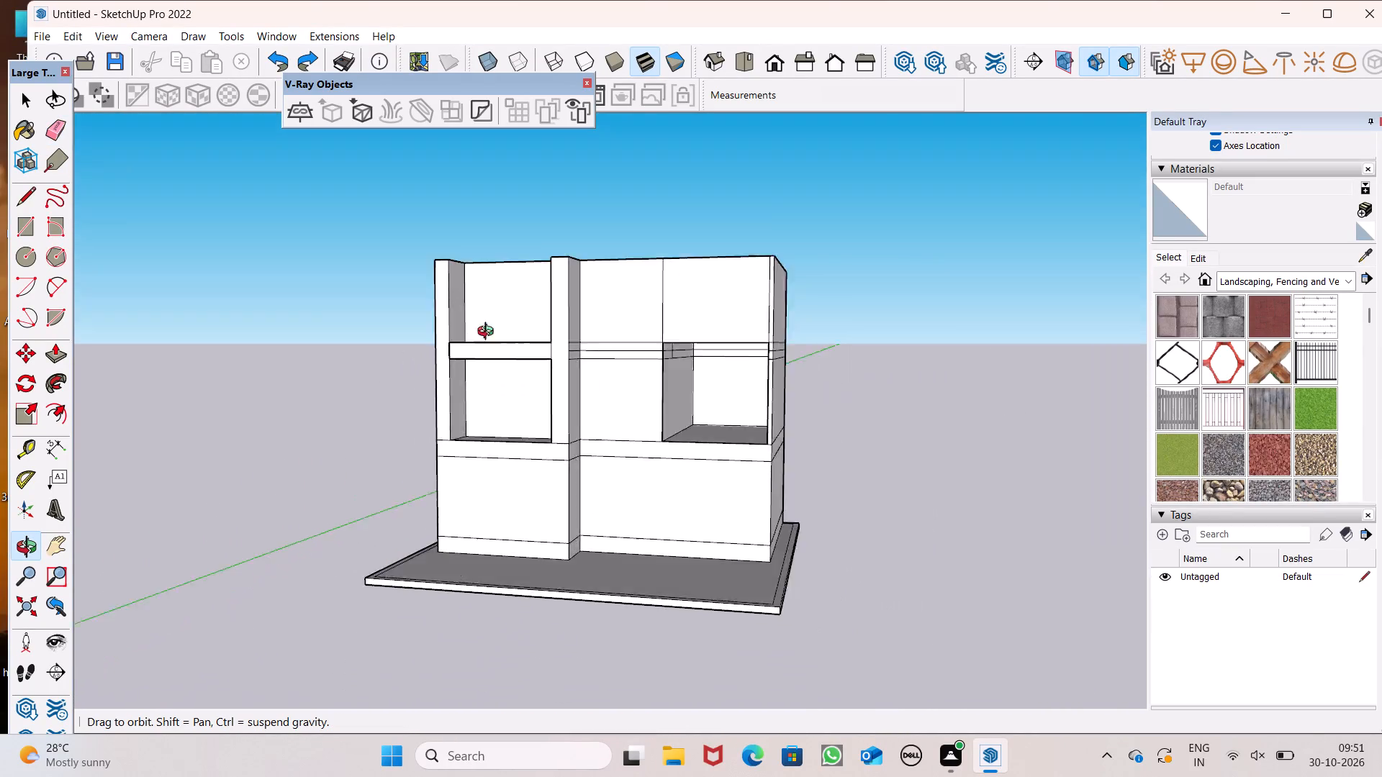
{"action": "middle_click_drag", "start_coordinate": [489, 333], "coordinate": [459, 444]}
{"action": "scroll", "coordinate": [451, 411], "scroll_direction": "up", "scroll_amount": 1}
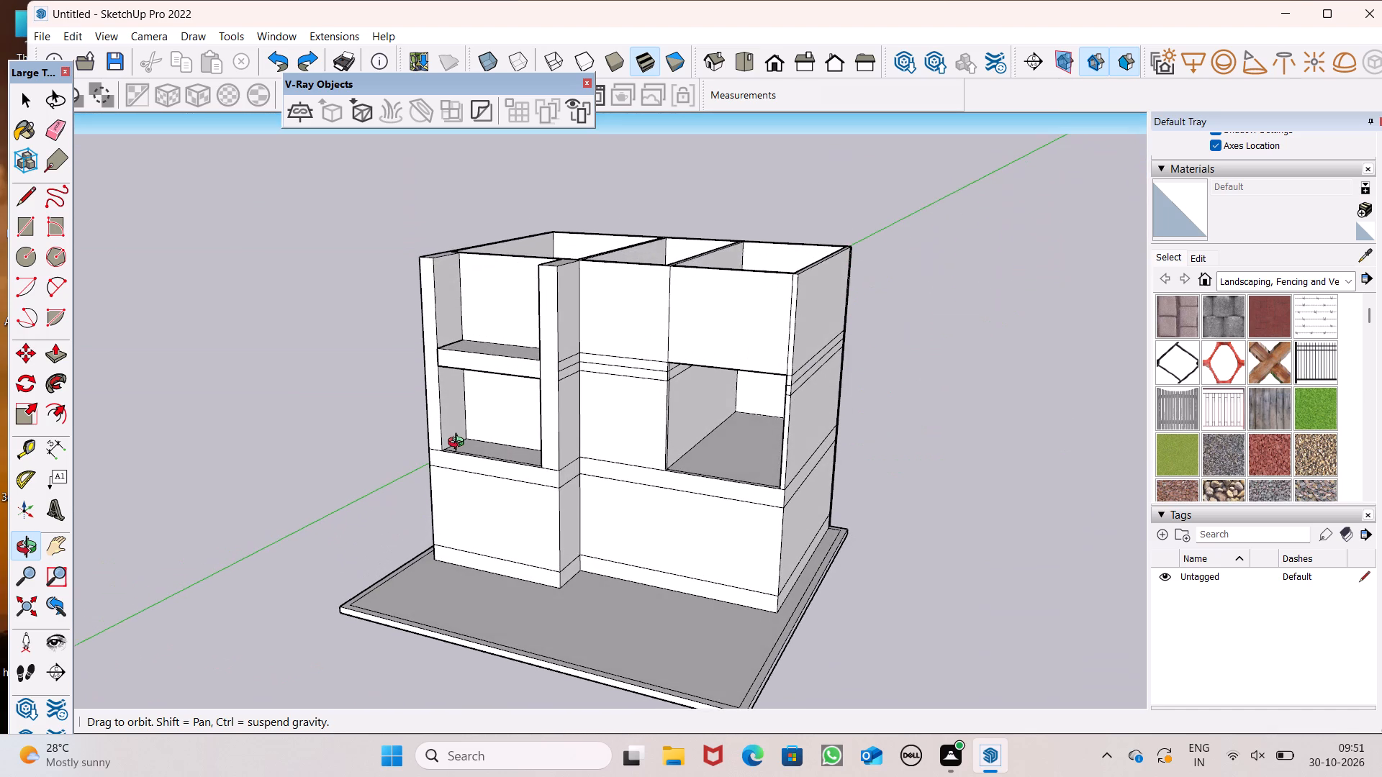
{"action": "middle_click_drag", "start_coordinate": [459, 444], "coordinate": [465, 463]}
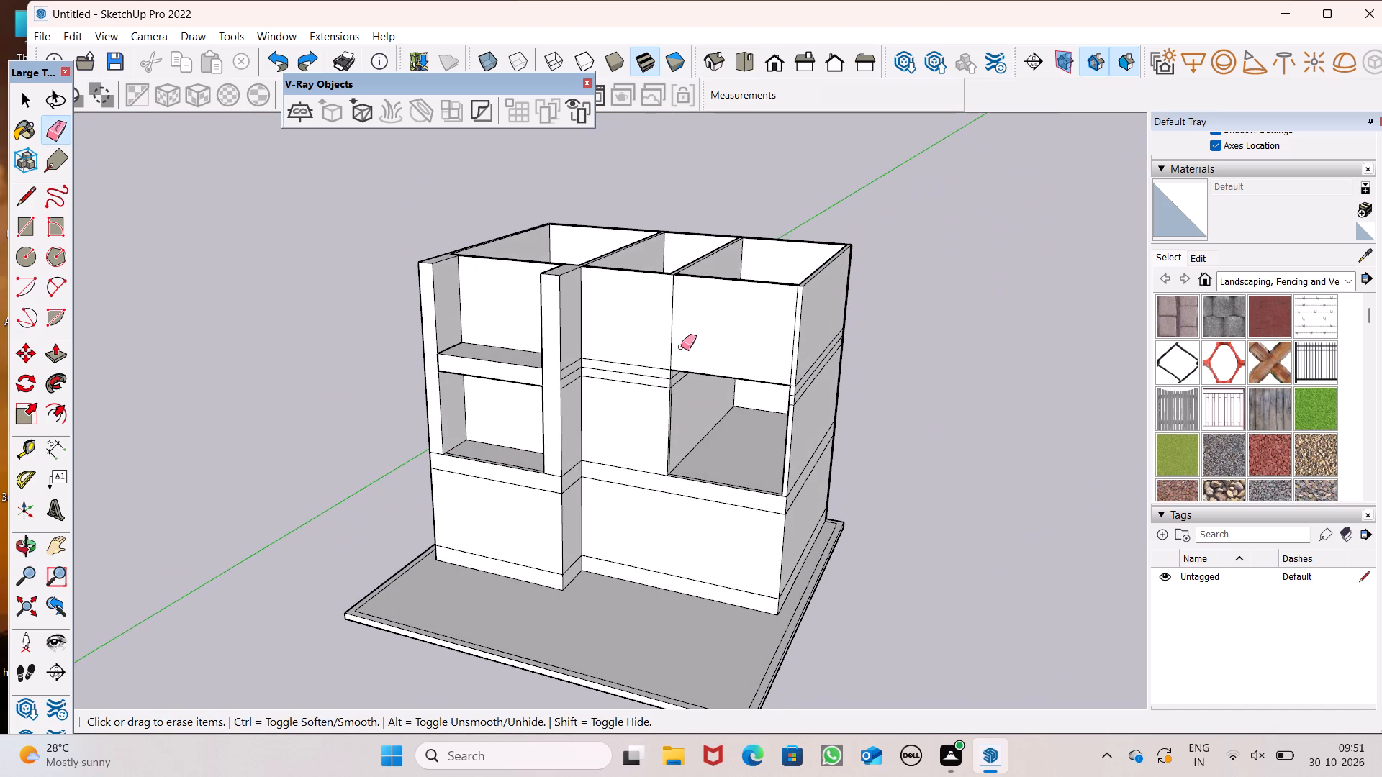
{"action": "scroll", "coordinate": [651, 326], "scroll_direction": "down", "scroll_amount": 6}
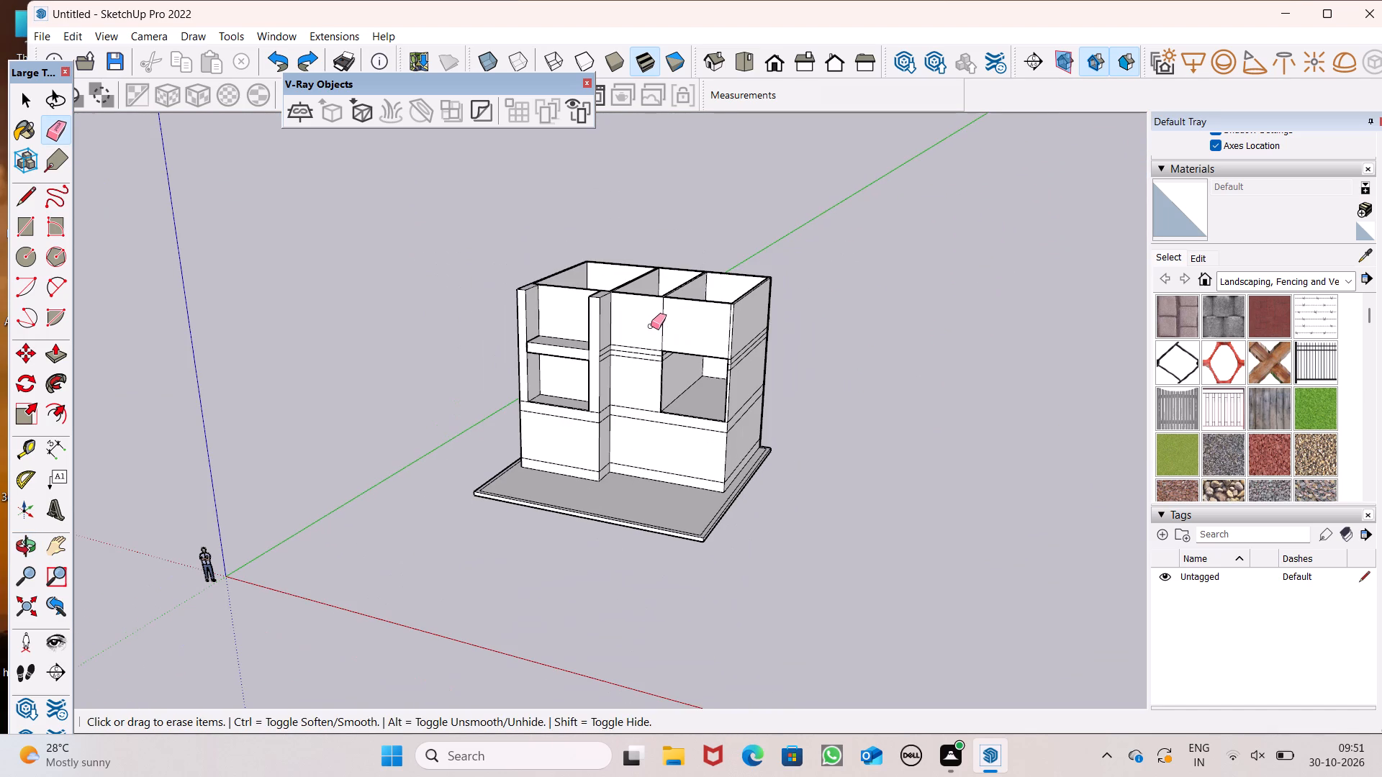
{"action": "middle_click_drag", "start_coordinate": [686, 447], "coordinate": [683, 449]}
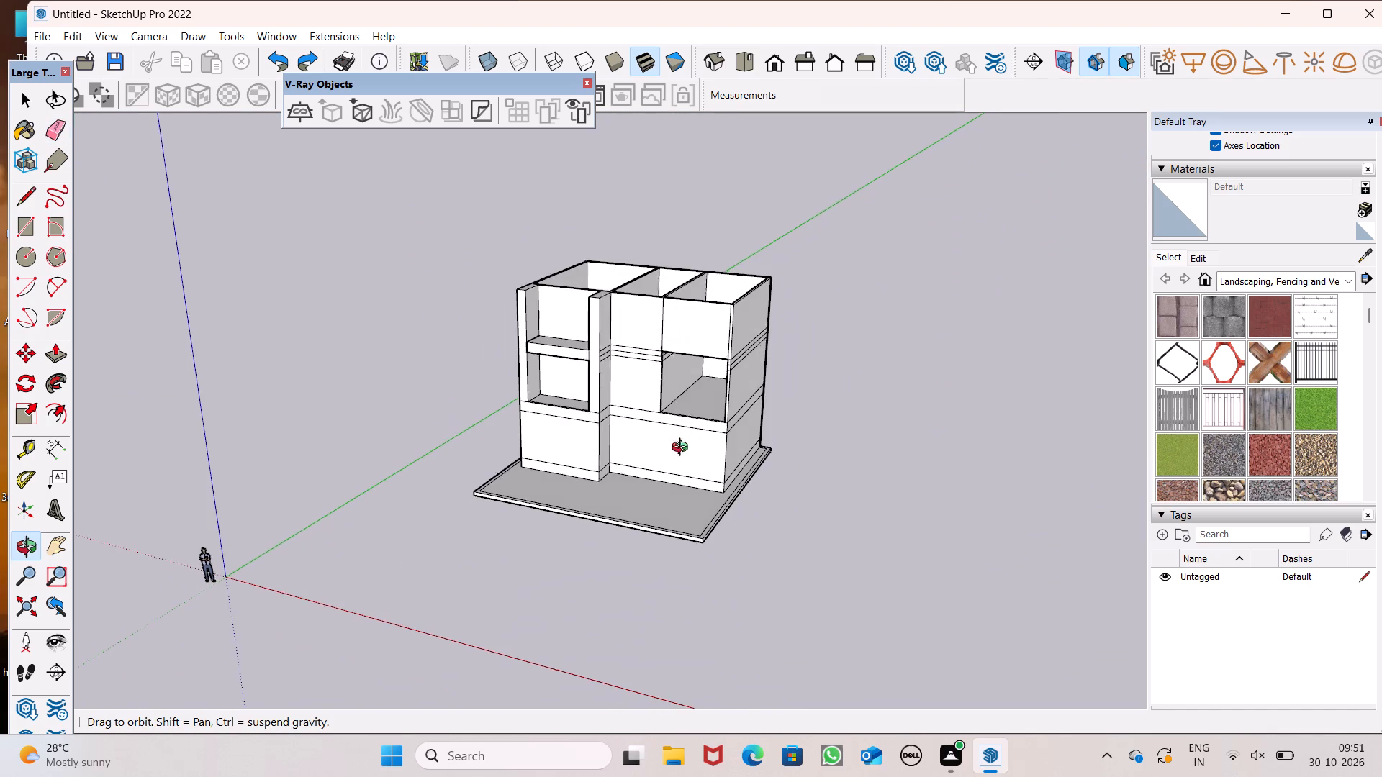
{"action": "middle_click_drag", "start_coordinate": [683, 449], "coordinate": [739, 440]}
{"action": "scroll", "coordinate": [741, 443], "scroll_direction": "up", "scroll_amount": 8}
{"action": "scroll", "coordinate": [603, 432], "scroll_direction": "up", "scroll_amount": 1}
{"action": "middle_click_drag", "start_coordinate": [607, 427], "coordinate": [660, 360]}
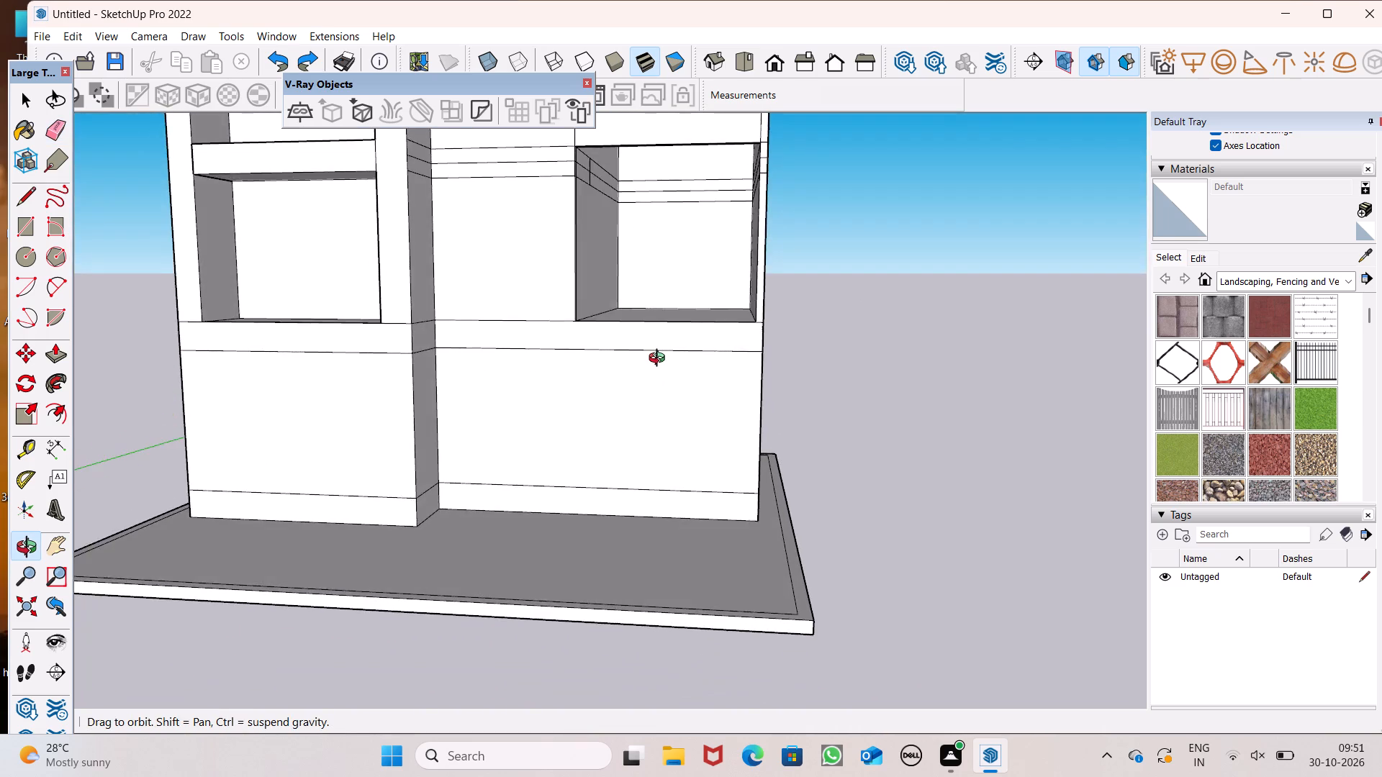
{"action": "middle_click_drag", "start_coordinate": [660, 360], "coordinate": [668, 414]}
{"action": "scroll", "coordinate": [668, 414], "scroll_direction": "up", "scroll_amount": 1}
{"action": "scroll", "coordinate": [510, 407], "scroll_direction": "down", "scroll_amount": 4}
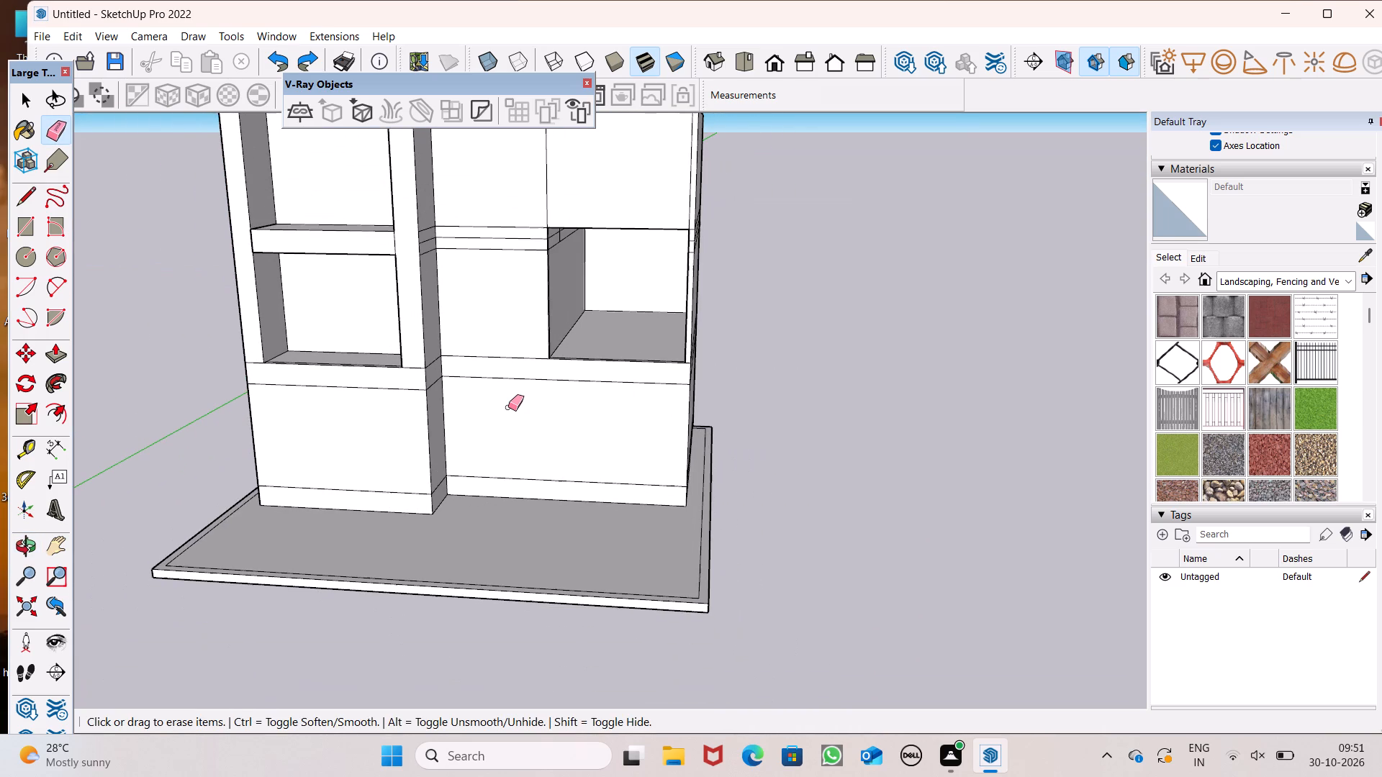
{"action": "scroll", "coordinate": [485, 586], "scroll_direction": "down", "scroll_amount": 6}
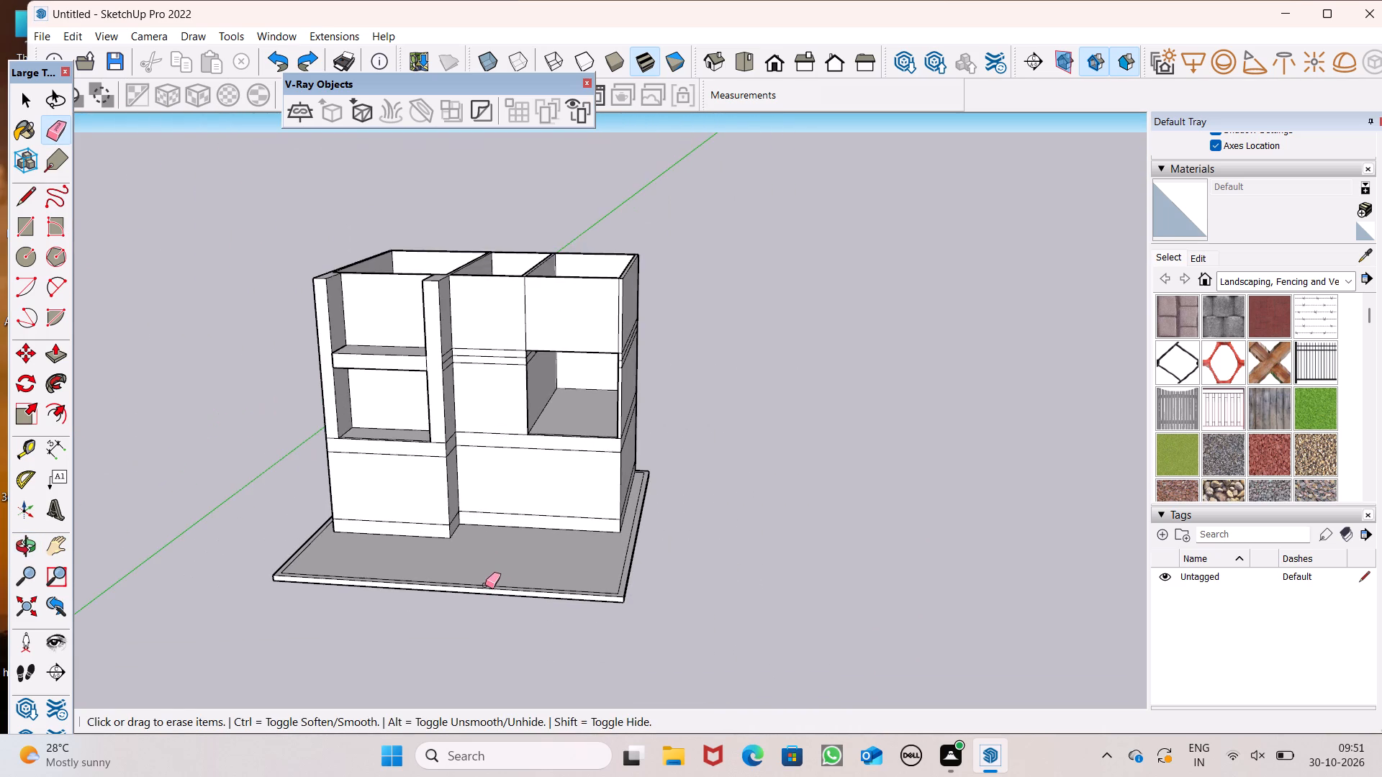
{"action": "scroll", "coordinate": [492, 599], "scroll_direction": "down", "scroll_amount": 7}
{"action": "scroll", "coordinate": [494, 542], "scroll_direction": "up", "scroll_amount": 7}
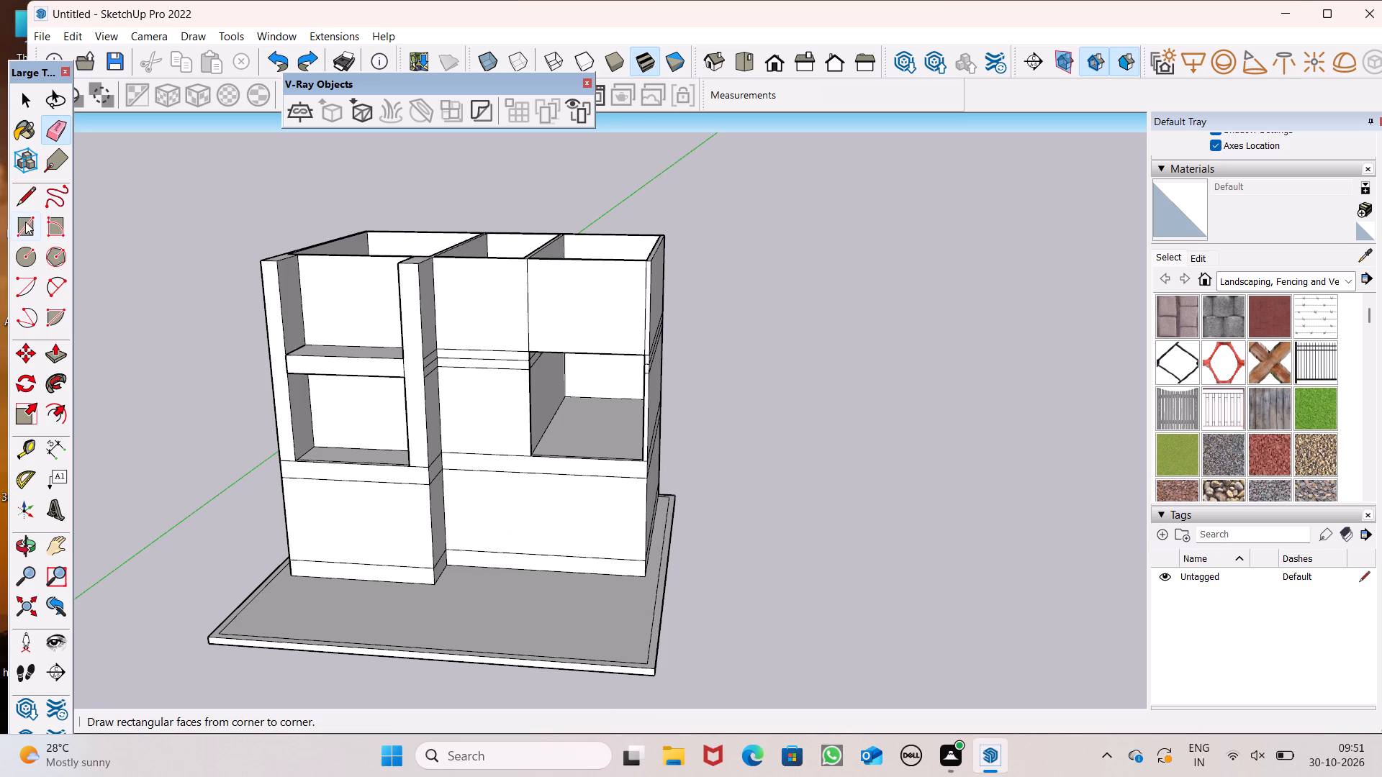
Draw a 14' vertical line down the front wall from the upper opening's lower inner corner to the wall's base.
{"action": "left_click", "coordinate": [24, 198]}
{"action": "scroll", "coordinate": [415, 353], "scroll_direction": "up", "scroll_amount": 7}
{"action": "scroll", "coordinate": [519, 399], "scroll_direction": "down", "scroll_amount": 7}
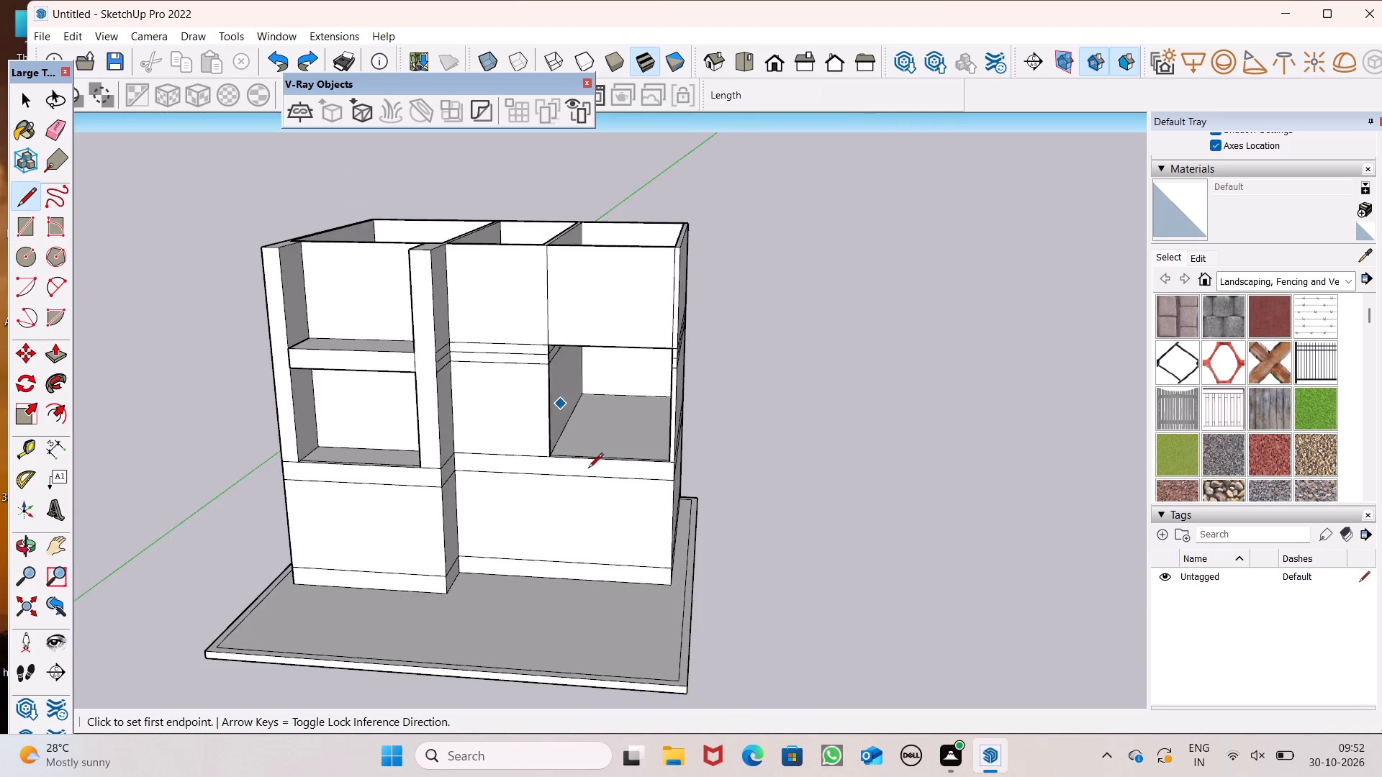
{"action": "scroll", "coordinate": [608, 521], "scroll_direction": "up", "scroll_amount": 7}
{"action": "scroll", "coordinate": [546, 485], "scroll_direction": "up", "scroll_amount": 8}
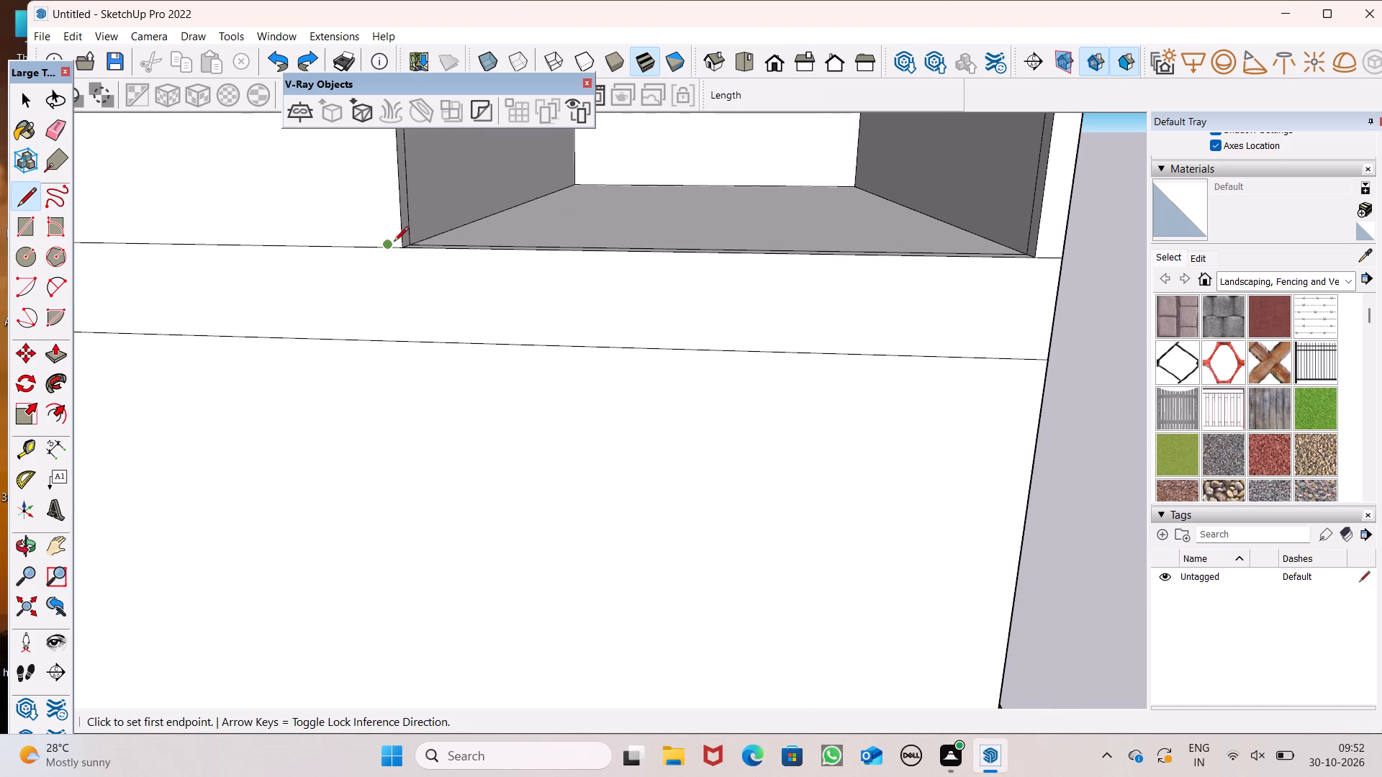
{"action": "left_click", "coordinate": [405, 248]}
{"action": "scroll", "coordinate": [410, 250], "scroll_direction": "down", "scroll_amount": 8}
{"action": "scroll", "coordinate": [419, 338], "scroll_direction": "down", "scroll_amount": 1}
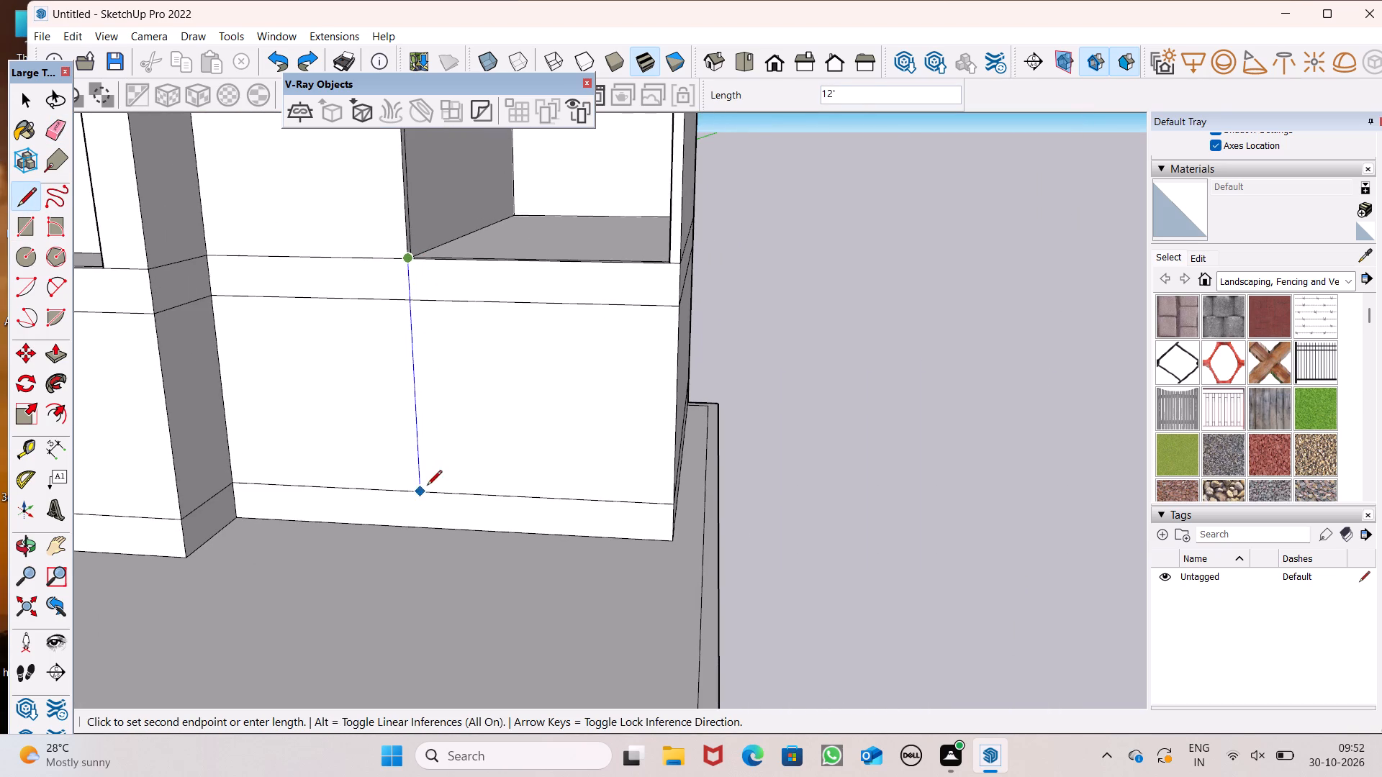
{"action": "left_click", "coordinate": [423, 537]}
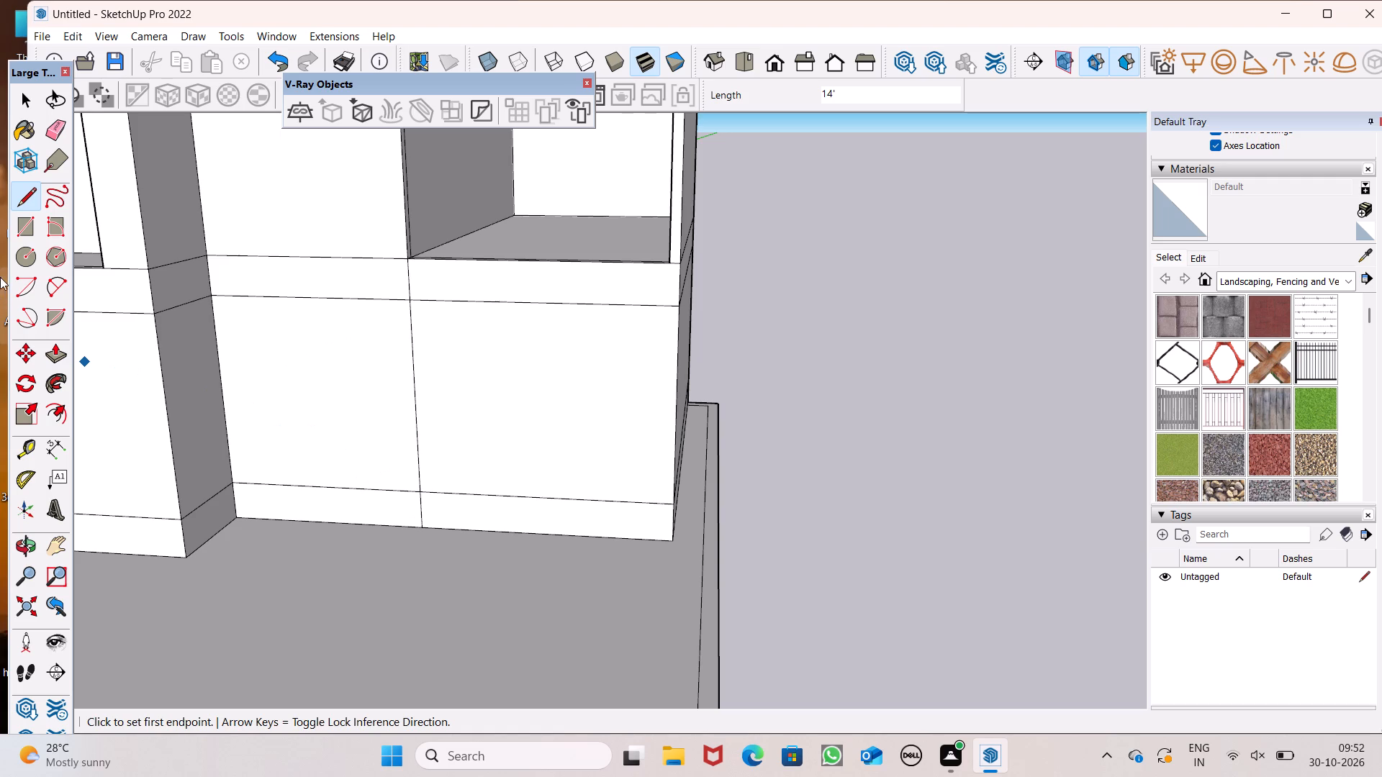
Push in the plinth strip beside the vertical line below the opening, and push the ground-floor panel above it inward 6".
{"action": "left_click", "coordinate": [58, 351]}
{"action": "scroll", "coordinate": [492, 453], "scroll_direction": "down", "scroll_amount": 3}
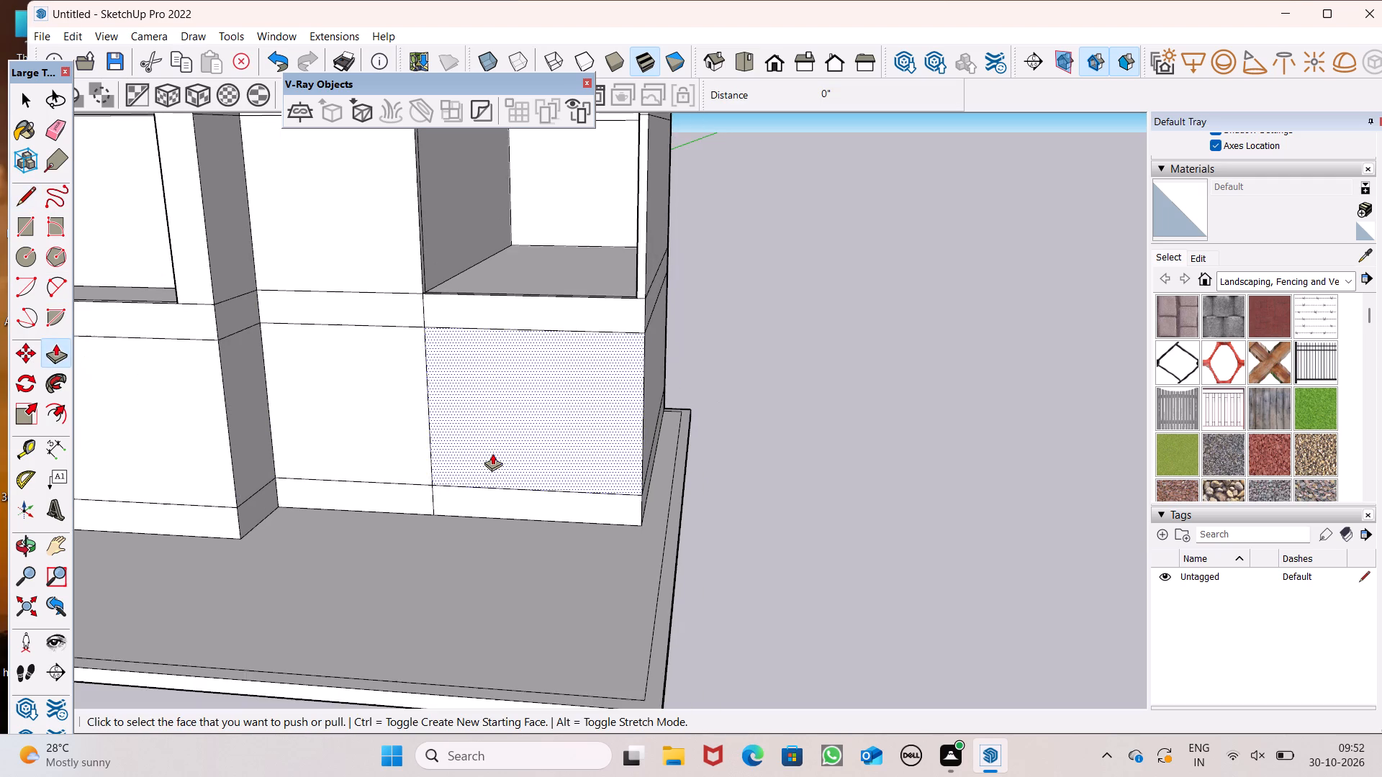
{"action": "left_click_drag", "start_coordinate": [482, 498], "coordinate": [605, 535]}
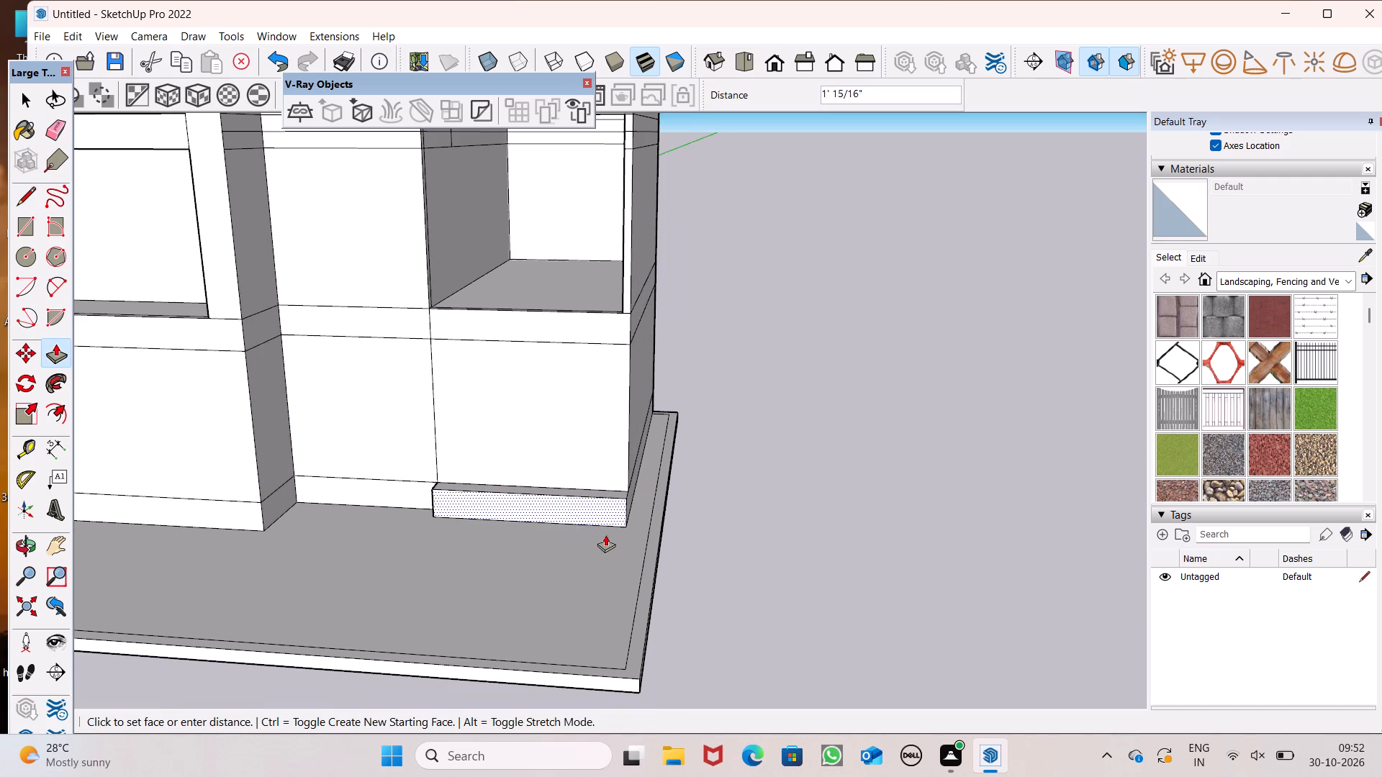
{"action": "left_click_drag", "start_coordinate": [605, 535], "coordinate": [562, 408]}
{"action": "left_click_drag", "start_coordinate": [495, 470], "coordinate": [590, 381]}
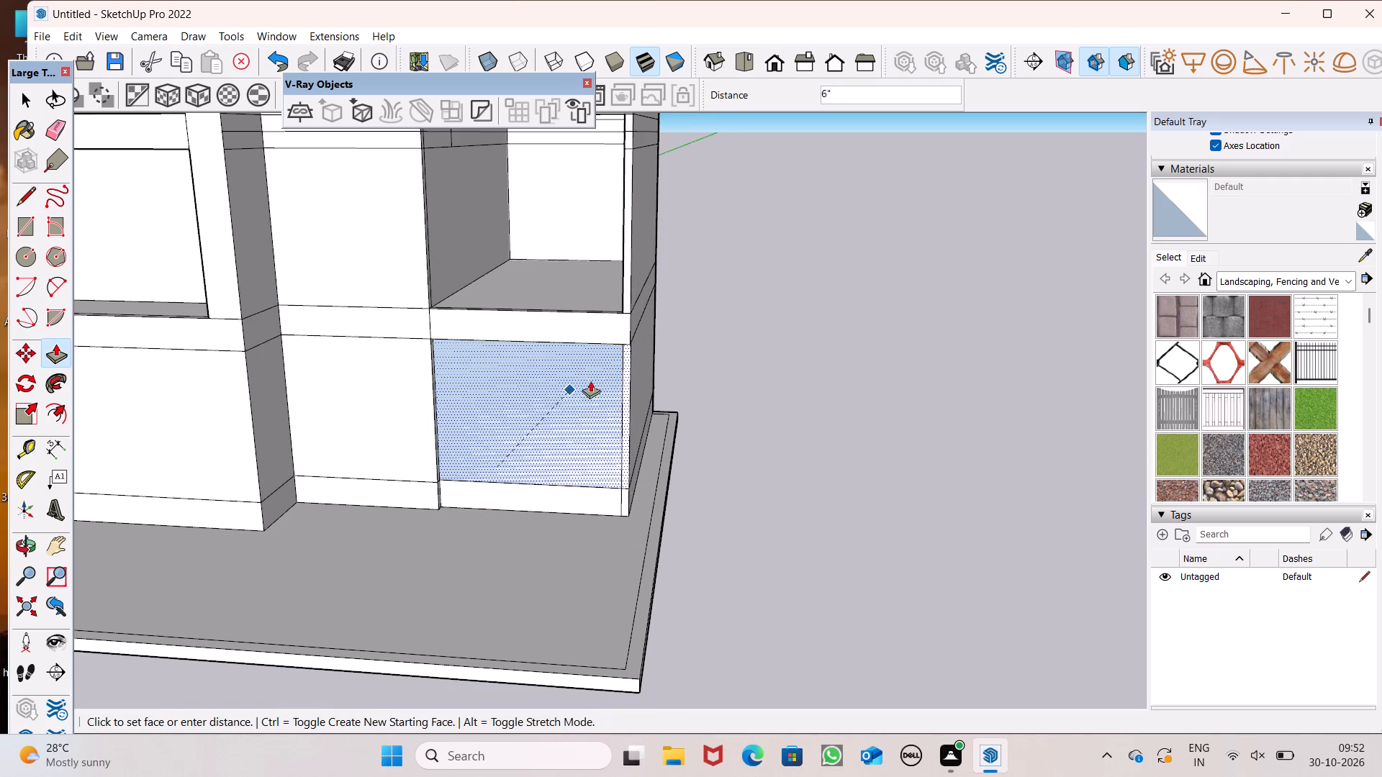
{"action": "left_click_drag", "start_coordinate": [590, 381], "coordinate": [595, 380]}
Push/Pull the recessed ground-floor panel again, setting its depth from the lower edge of the band above.
{"action": "left_click_drag", "start_coordinate": [455, 470], "coordinate": [551, 334]}
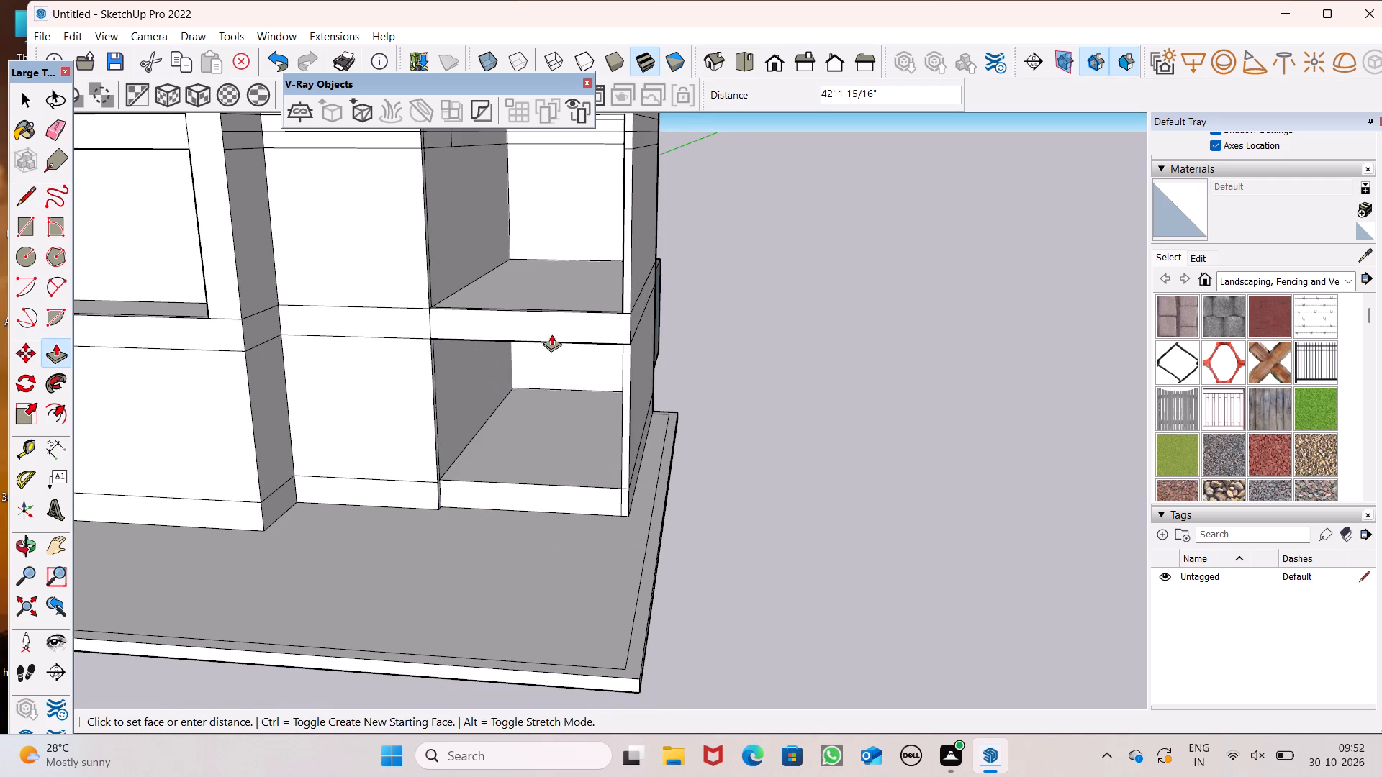
{"action": "left_click_drag", "start_coordinate": [551, 334], "coordinate": [582, 345]}
{"action": "middle_click_drag", "start_coordinate": [596, 447], "coordinate": [597, 406]}
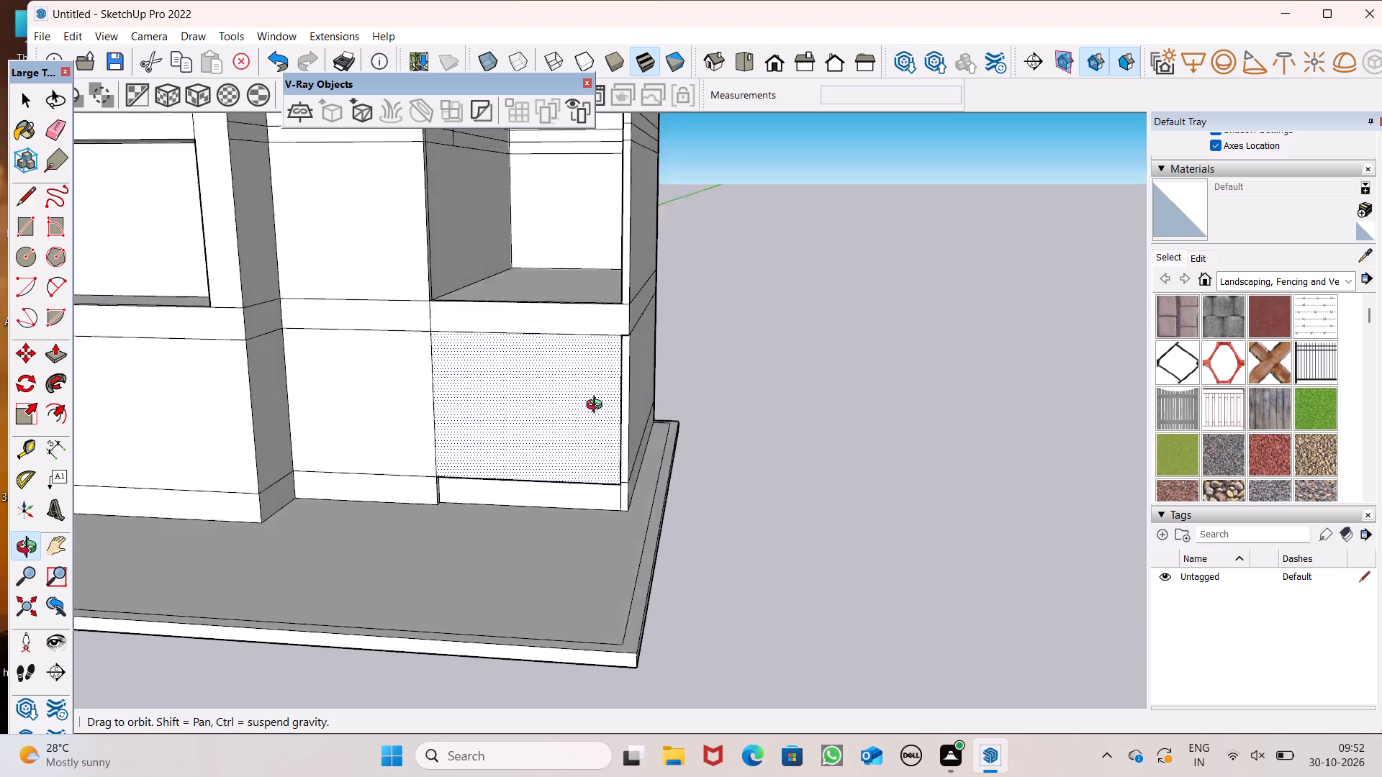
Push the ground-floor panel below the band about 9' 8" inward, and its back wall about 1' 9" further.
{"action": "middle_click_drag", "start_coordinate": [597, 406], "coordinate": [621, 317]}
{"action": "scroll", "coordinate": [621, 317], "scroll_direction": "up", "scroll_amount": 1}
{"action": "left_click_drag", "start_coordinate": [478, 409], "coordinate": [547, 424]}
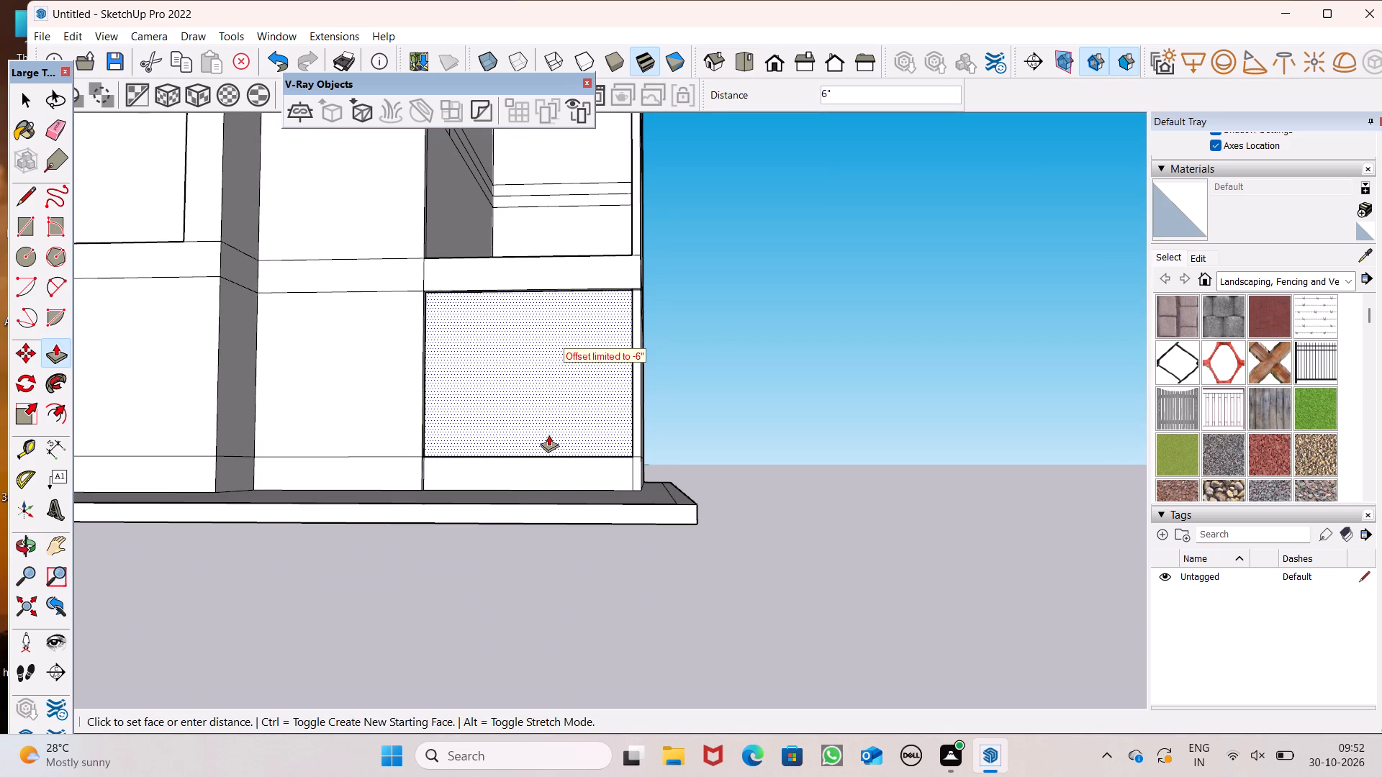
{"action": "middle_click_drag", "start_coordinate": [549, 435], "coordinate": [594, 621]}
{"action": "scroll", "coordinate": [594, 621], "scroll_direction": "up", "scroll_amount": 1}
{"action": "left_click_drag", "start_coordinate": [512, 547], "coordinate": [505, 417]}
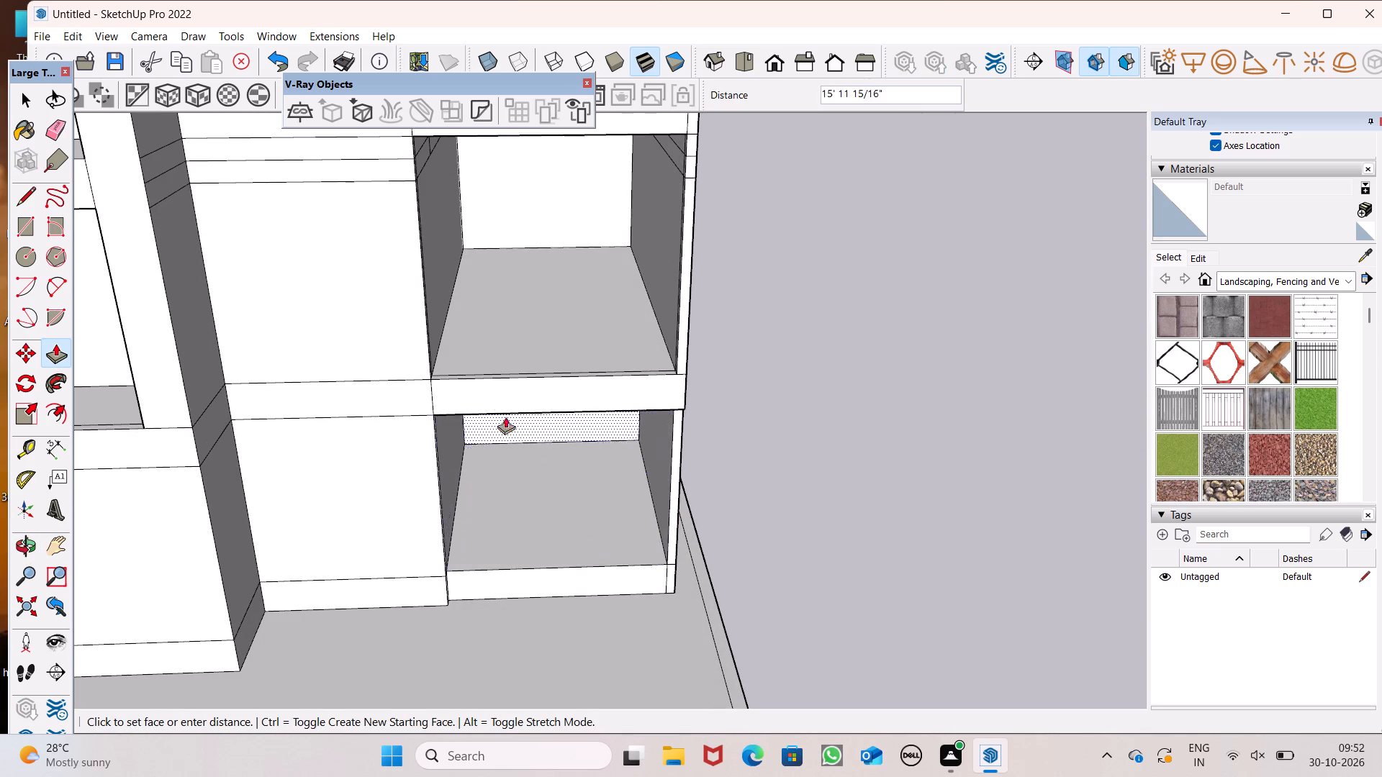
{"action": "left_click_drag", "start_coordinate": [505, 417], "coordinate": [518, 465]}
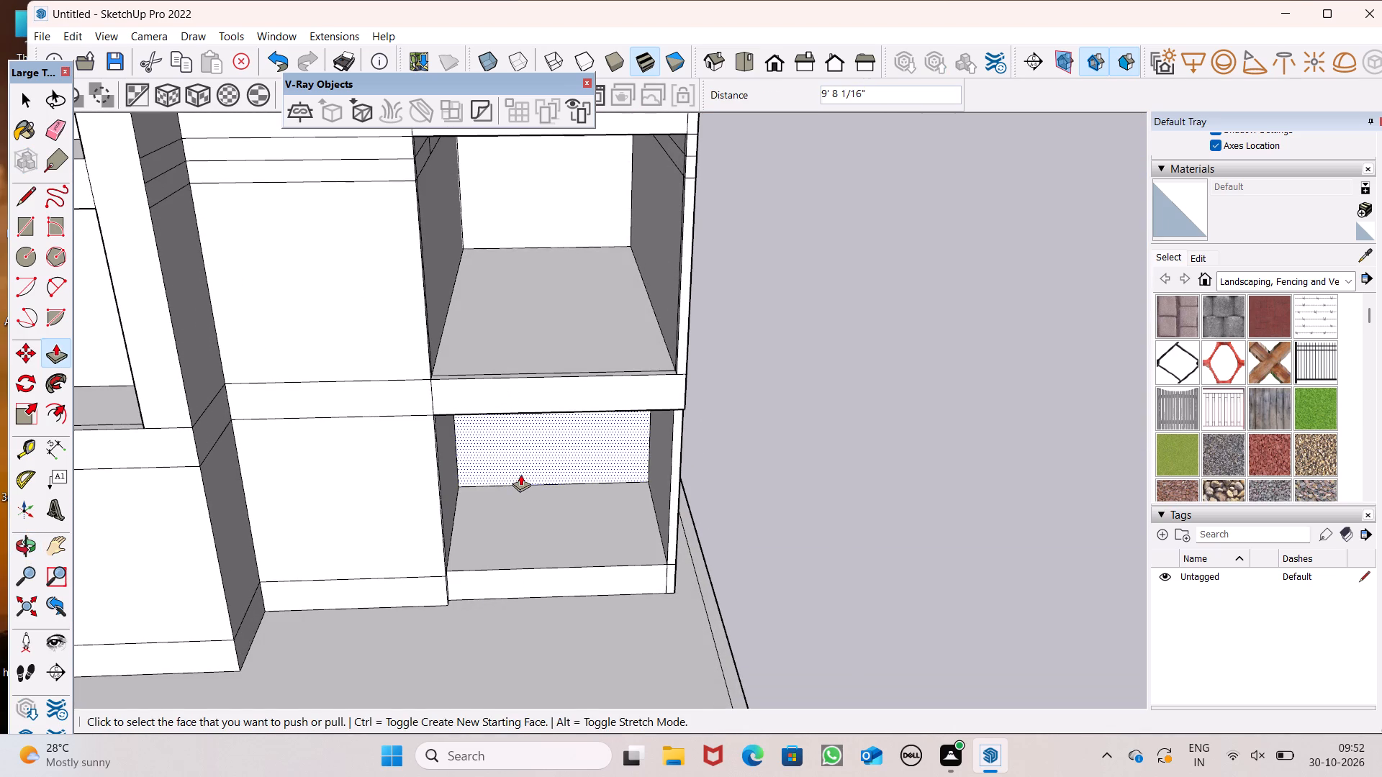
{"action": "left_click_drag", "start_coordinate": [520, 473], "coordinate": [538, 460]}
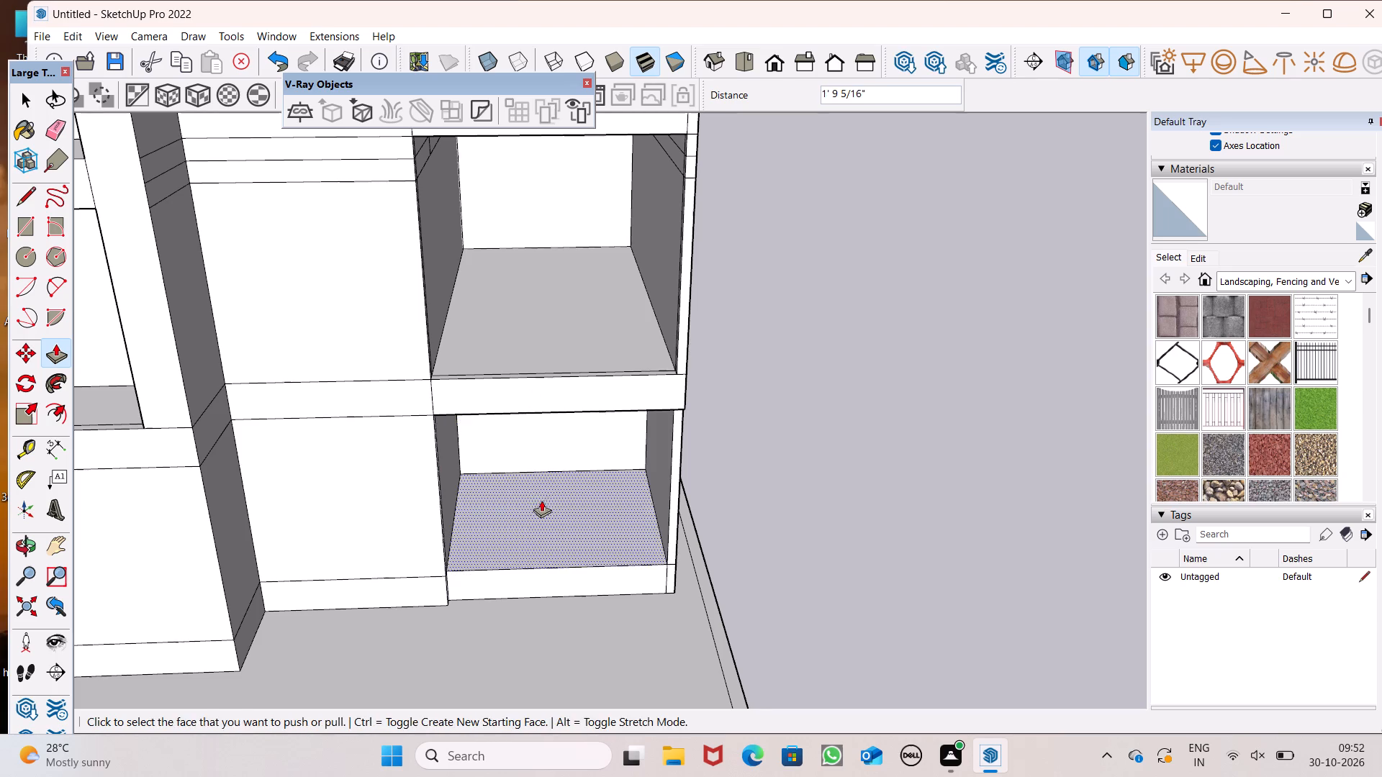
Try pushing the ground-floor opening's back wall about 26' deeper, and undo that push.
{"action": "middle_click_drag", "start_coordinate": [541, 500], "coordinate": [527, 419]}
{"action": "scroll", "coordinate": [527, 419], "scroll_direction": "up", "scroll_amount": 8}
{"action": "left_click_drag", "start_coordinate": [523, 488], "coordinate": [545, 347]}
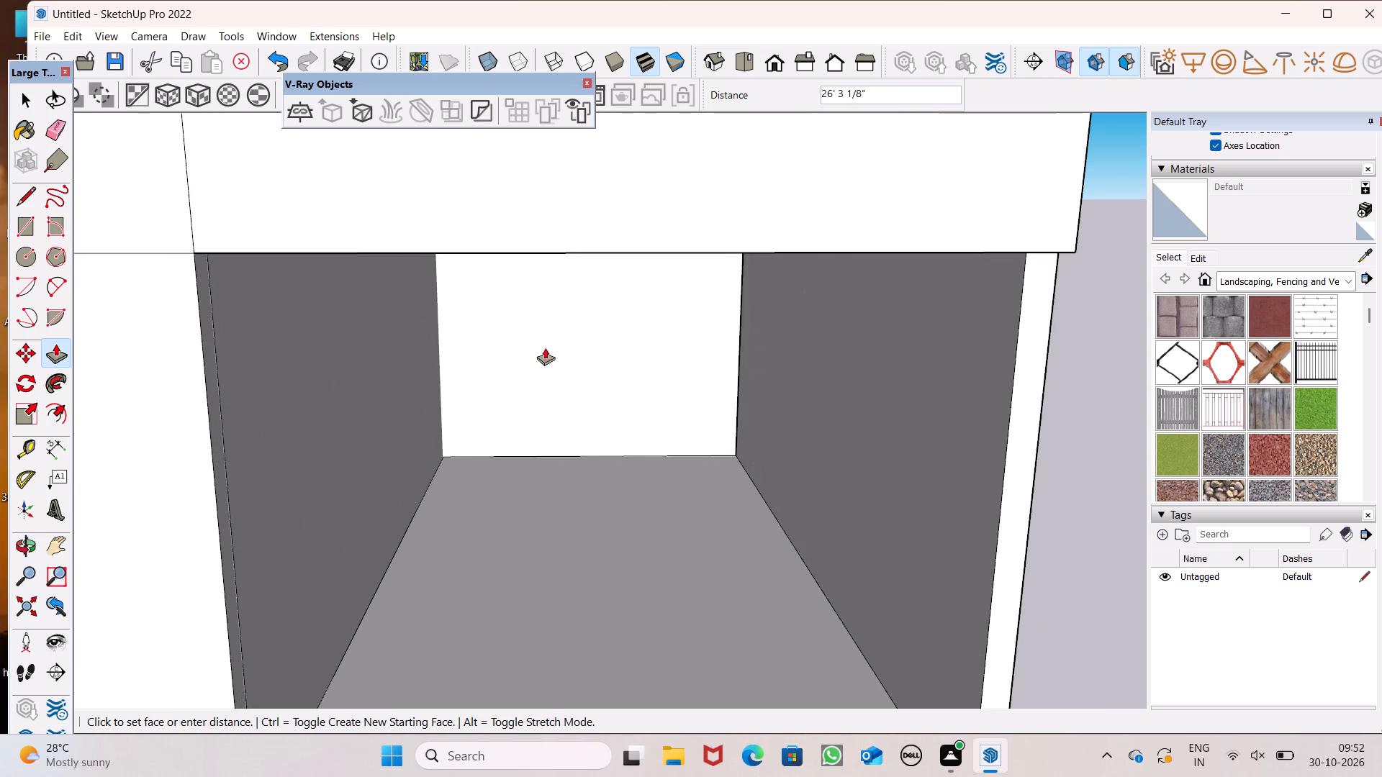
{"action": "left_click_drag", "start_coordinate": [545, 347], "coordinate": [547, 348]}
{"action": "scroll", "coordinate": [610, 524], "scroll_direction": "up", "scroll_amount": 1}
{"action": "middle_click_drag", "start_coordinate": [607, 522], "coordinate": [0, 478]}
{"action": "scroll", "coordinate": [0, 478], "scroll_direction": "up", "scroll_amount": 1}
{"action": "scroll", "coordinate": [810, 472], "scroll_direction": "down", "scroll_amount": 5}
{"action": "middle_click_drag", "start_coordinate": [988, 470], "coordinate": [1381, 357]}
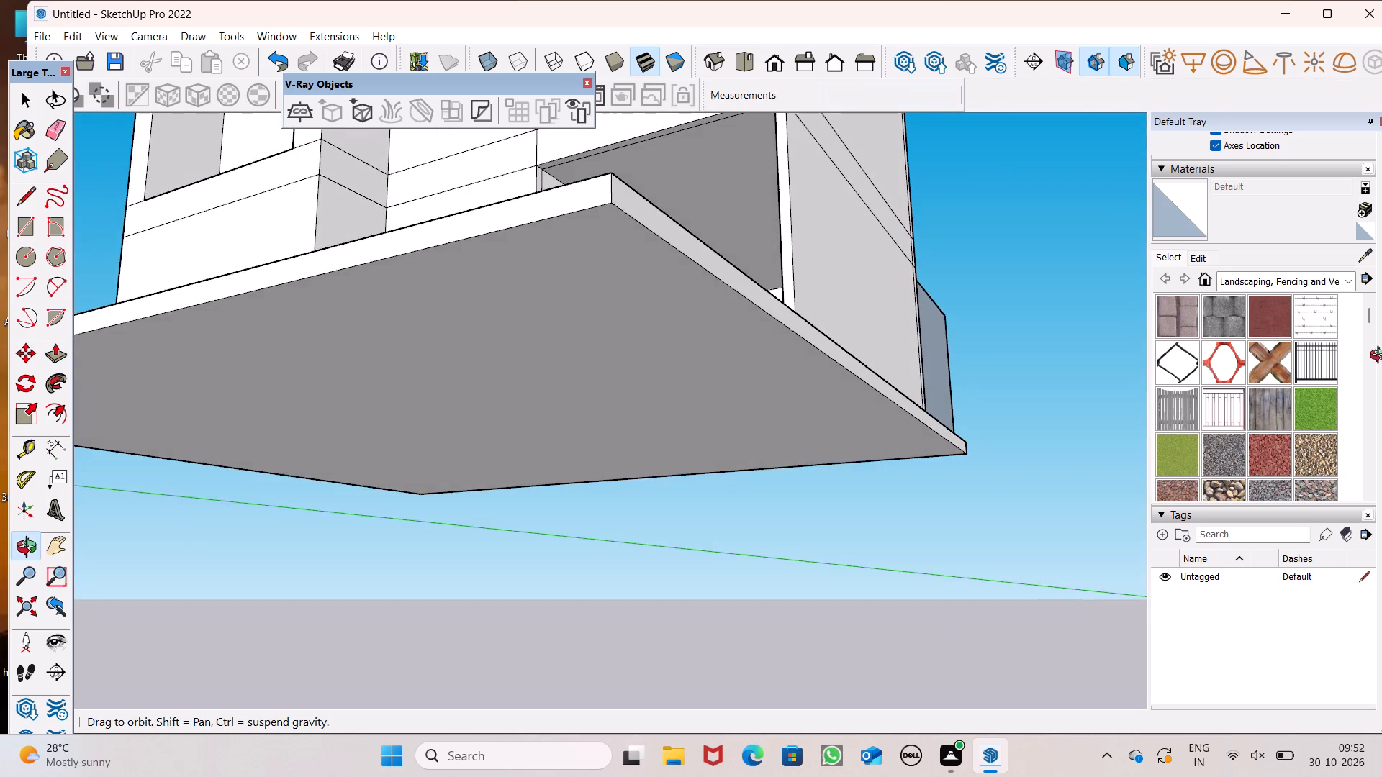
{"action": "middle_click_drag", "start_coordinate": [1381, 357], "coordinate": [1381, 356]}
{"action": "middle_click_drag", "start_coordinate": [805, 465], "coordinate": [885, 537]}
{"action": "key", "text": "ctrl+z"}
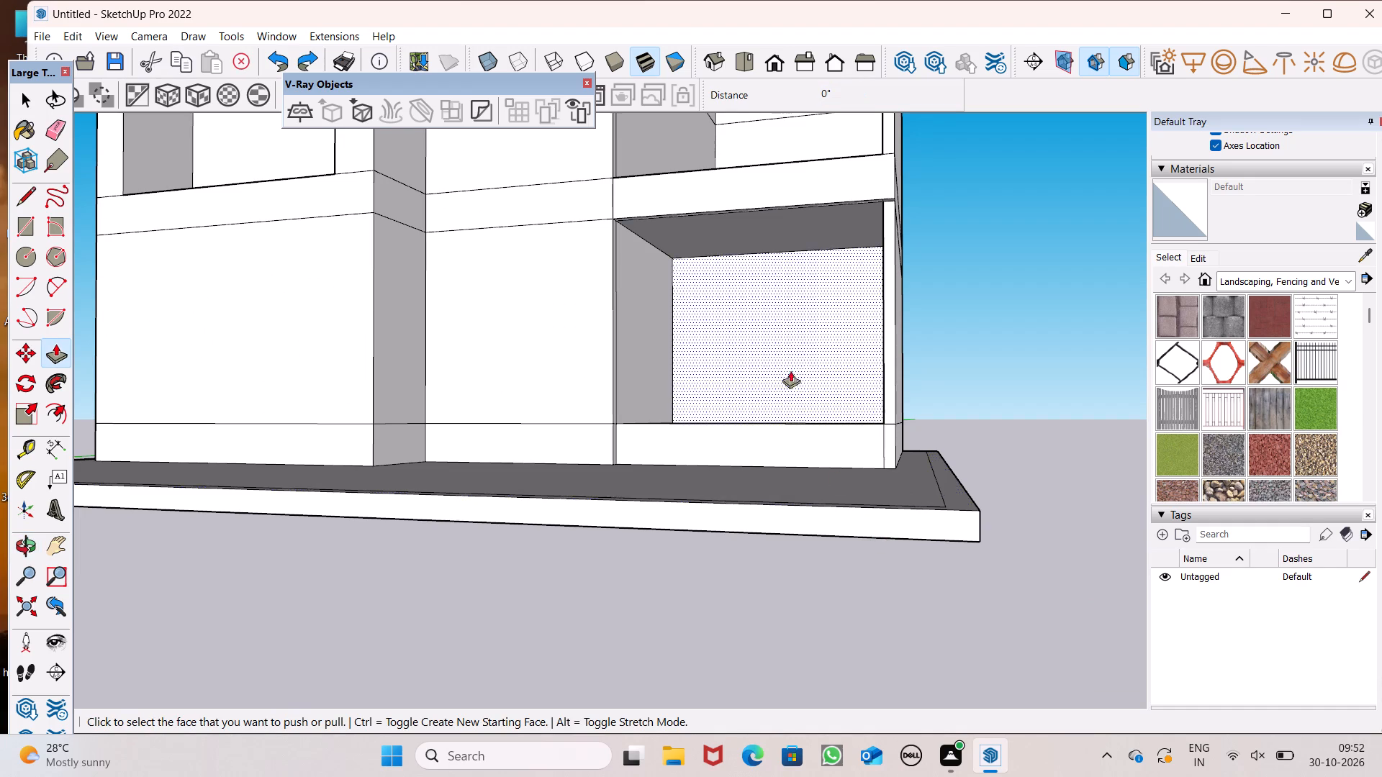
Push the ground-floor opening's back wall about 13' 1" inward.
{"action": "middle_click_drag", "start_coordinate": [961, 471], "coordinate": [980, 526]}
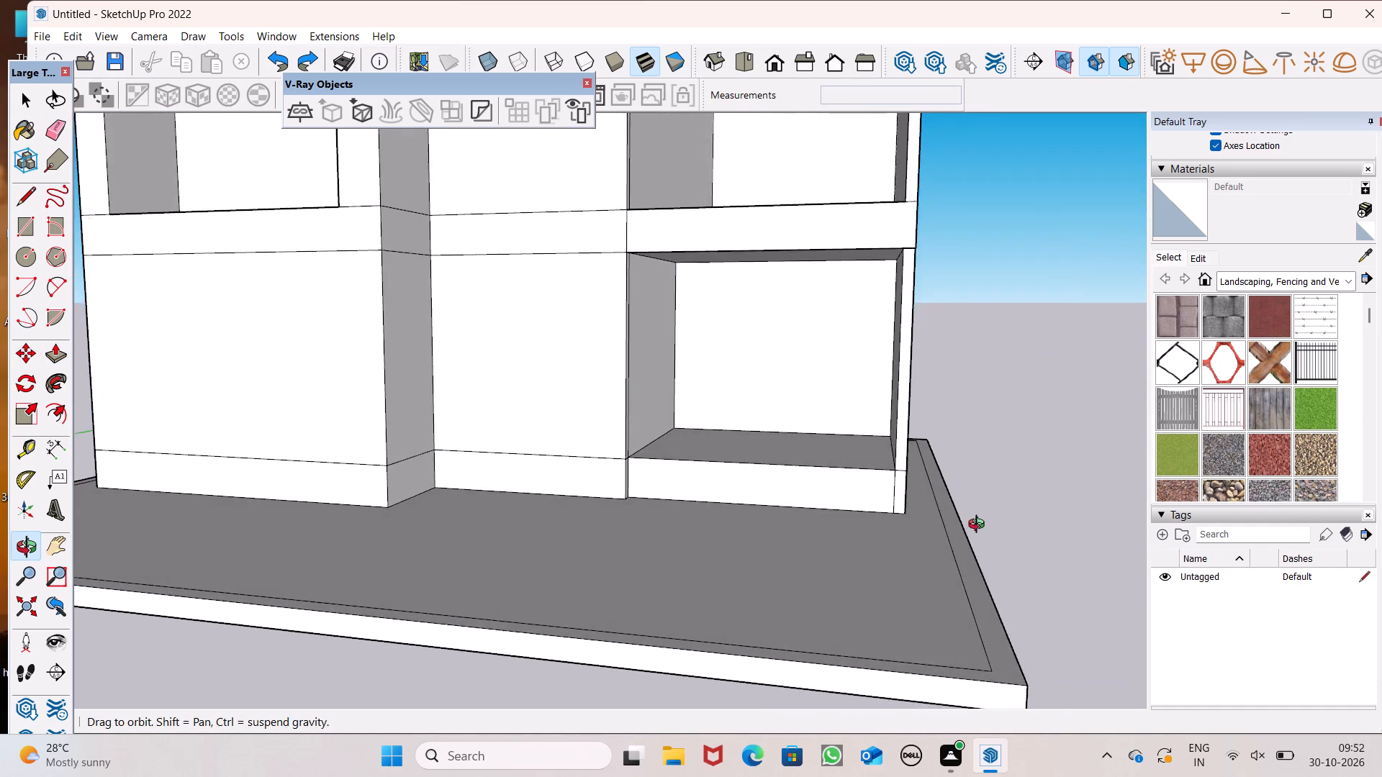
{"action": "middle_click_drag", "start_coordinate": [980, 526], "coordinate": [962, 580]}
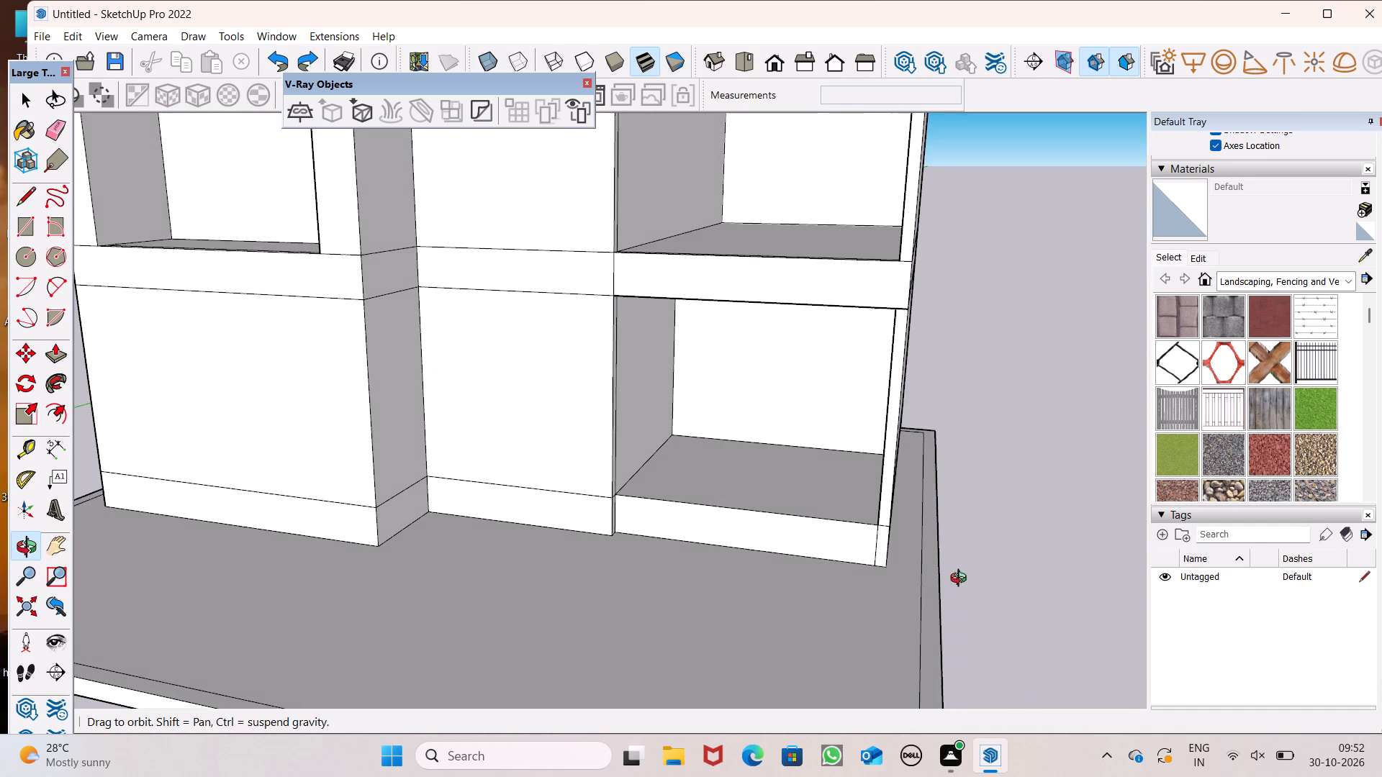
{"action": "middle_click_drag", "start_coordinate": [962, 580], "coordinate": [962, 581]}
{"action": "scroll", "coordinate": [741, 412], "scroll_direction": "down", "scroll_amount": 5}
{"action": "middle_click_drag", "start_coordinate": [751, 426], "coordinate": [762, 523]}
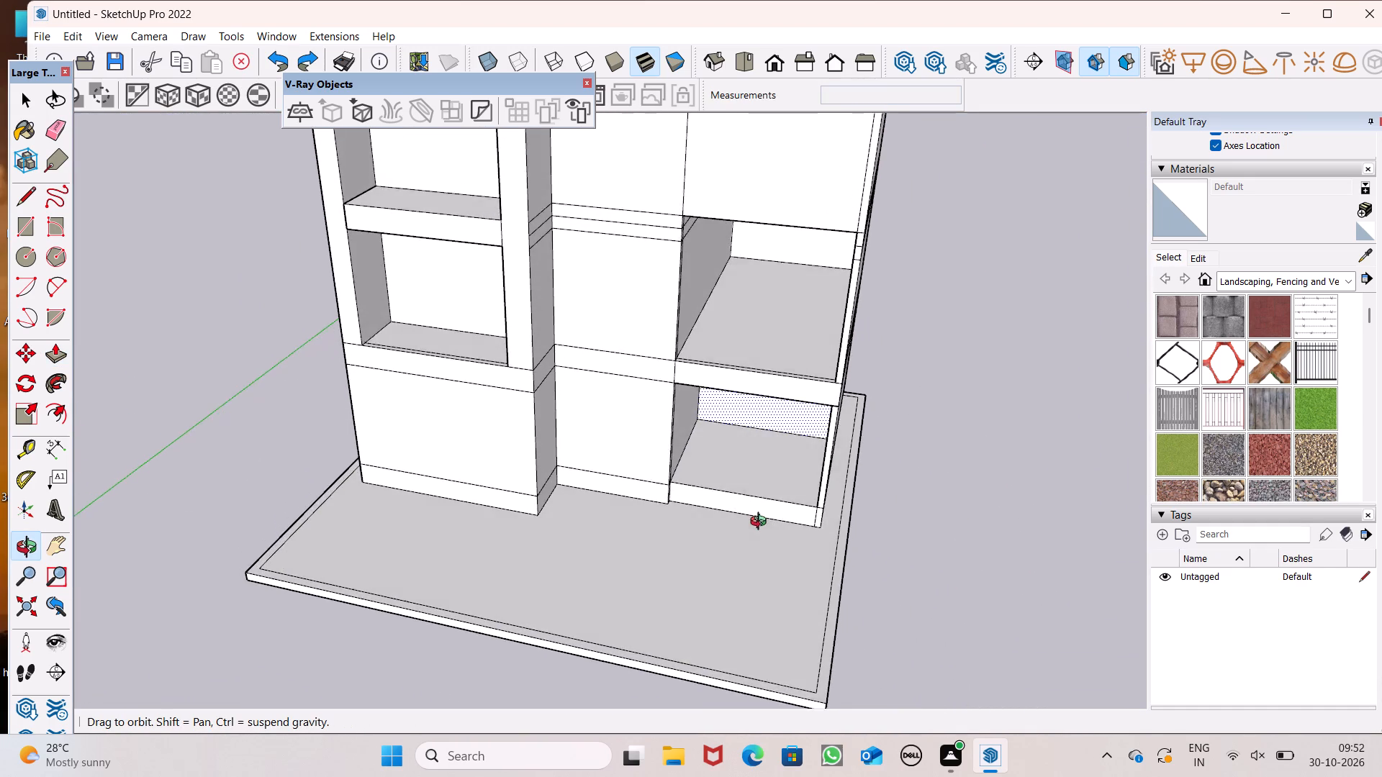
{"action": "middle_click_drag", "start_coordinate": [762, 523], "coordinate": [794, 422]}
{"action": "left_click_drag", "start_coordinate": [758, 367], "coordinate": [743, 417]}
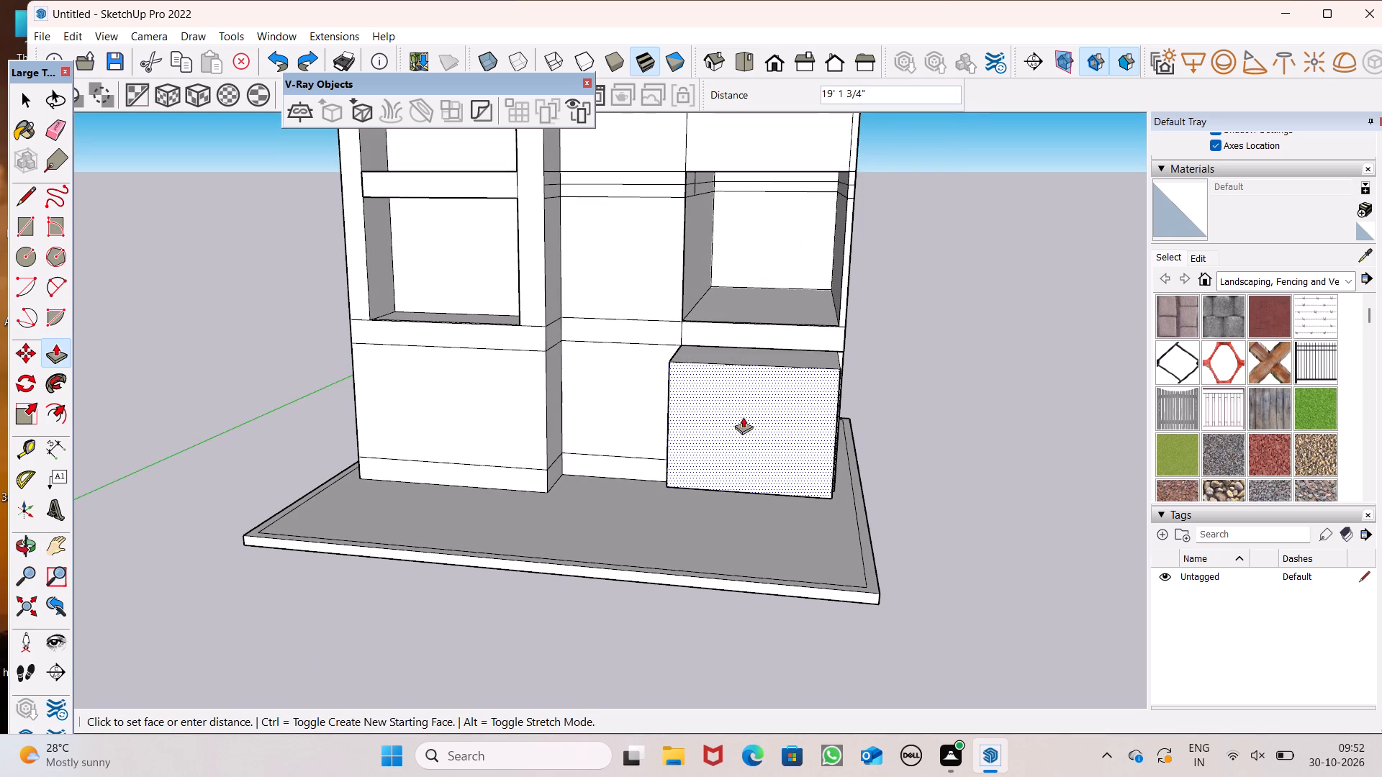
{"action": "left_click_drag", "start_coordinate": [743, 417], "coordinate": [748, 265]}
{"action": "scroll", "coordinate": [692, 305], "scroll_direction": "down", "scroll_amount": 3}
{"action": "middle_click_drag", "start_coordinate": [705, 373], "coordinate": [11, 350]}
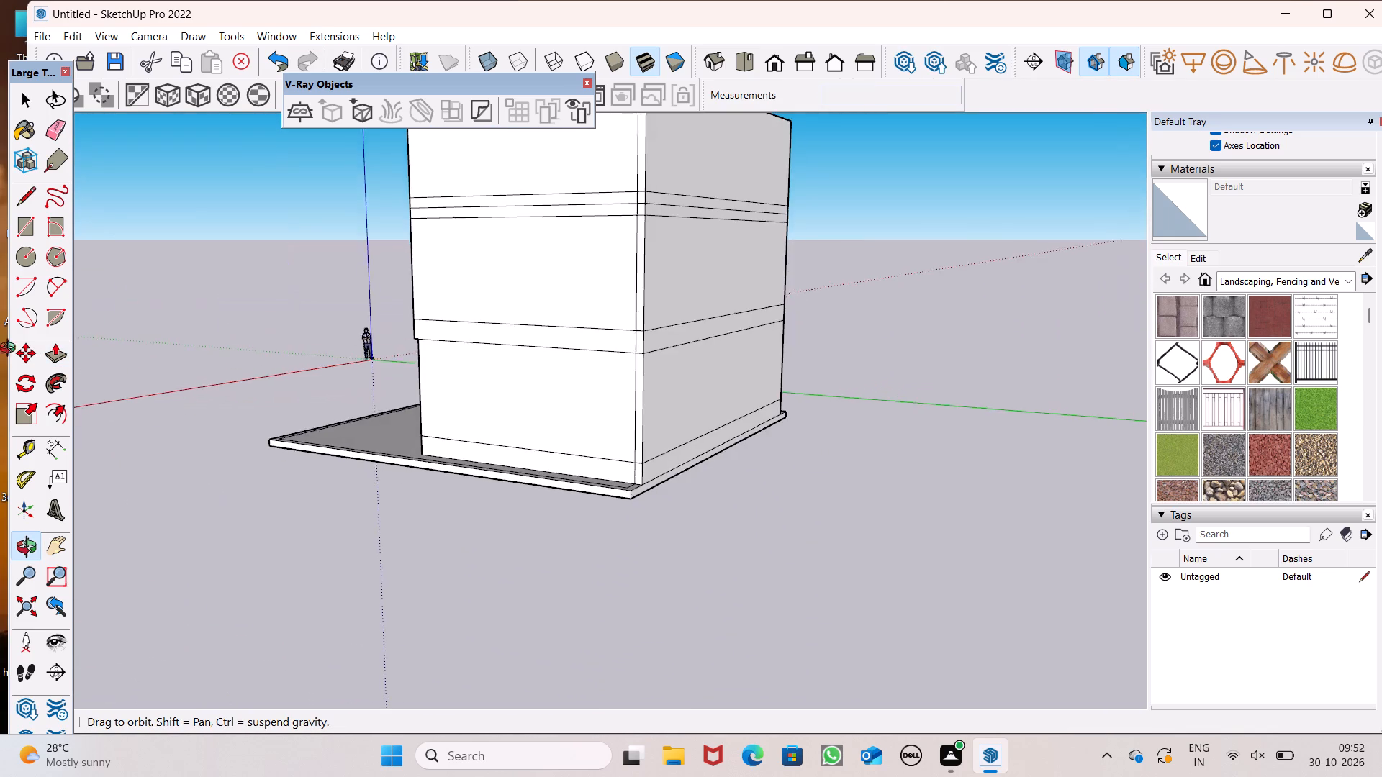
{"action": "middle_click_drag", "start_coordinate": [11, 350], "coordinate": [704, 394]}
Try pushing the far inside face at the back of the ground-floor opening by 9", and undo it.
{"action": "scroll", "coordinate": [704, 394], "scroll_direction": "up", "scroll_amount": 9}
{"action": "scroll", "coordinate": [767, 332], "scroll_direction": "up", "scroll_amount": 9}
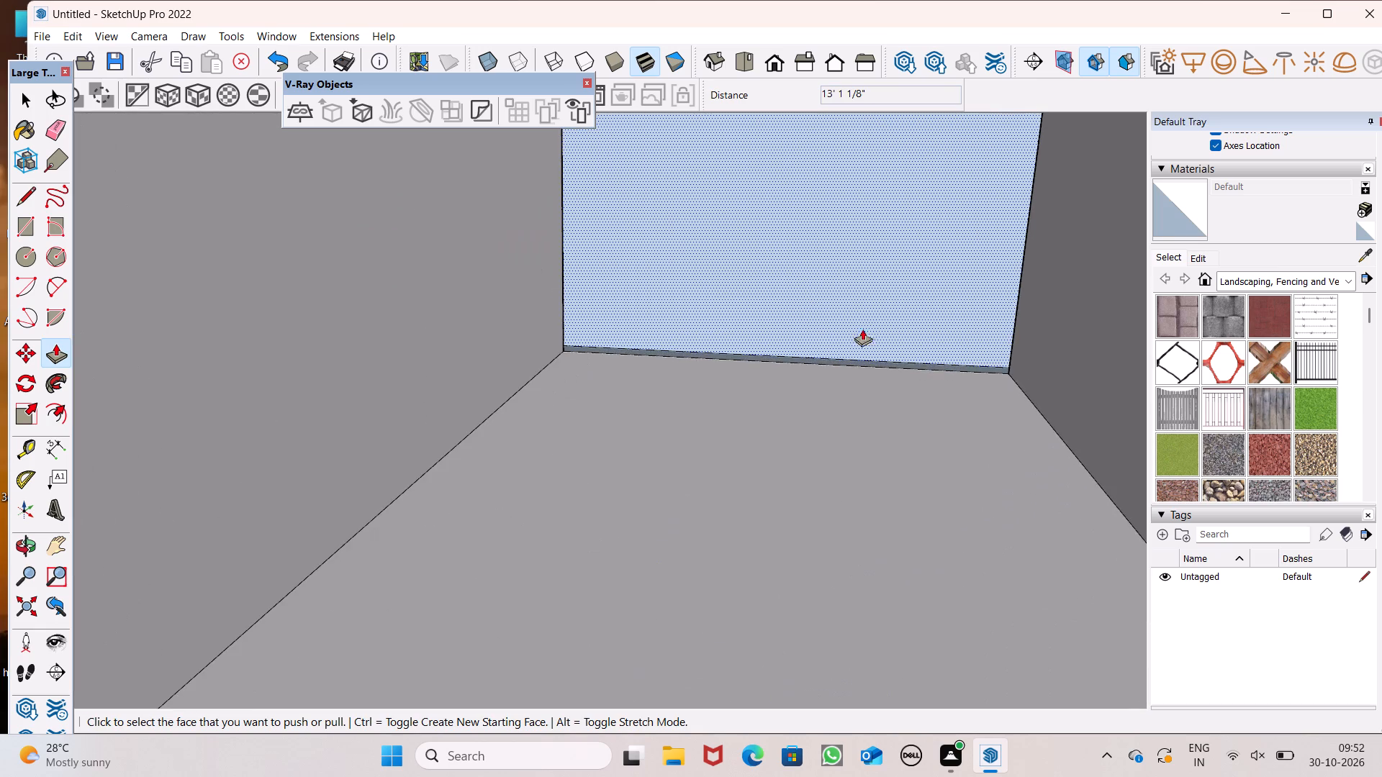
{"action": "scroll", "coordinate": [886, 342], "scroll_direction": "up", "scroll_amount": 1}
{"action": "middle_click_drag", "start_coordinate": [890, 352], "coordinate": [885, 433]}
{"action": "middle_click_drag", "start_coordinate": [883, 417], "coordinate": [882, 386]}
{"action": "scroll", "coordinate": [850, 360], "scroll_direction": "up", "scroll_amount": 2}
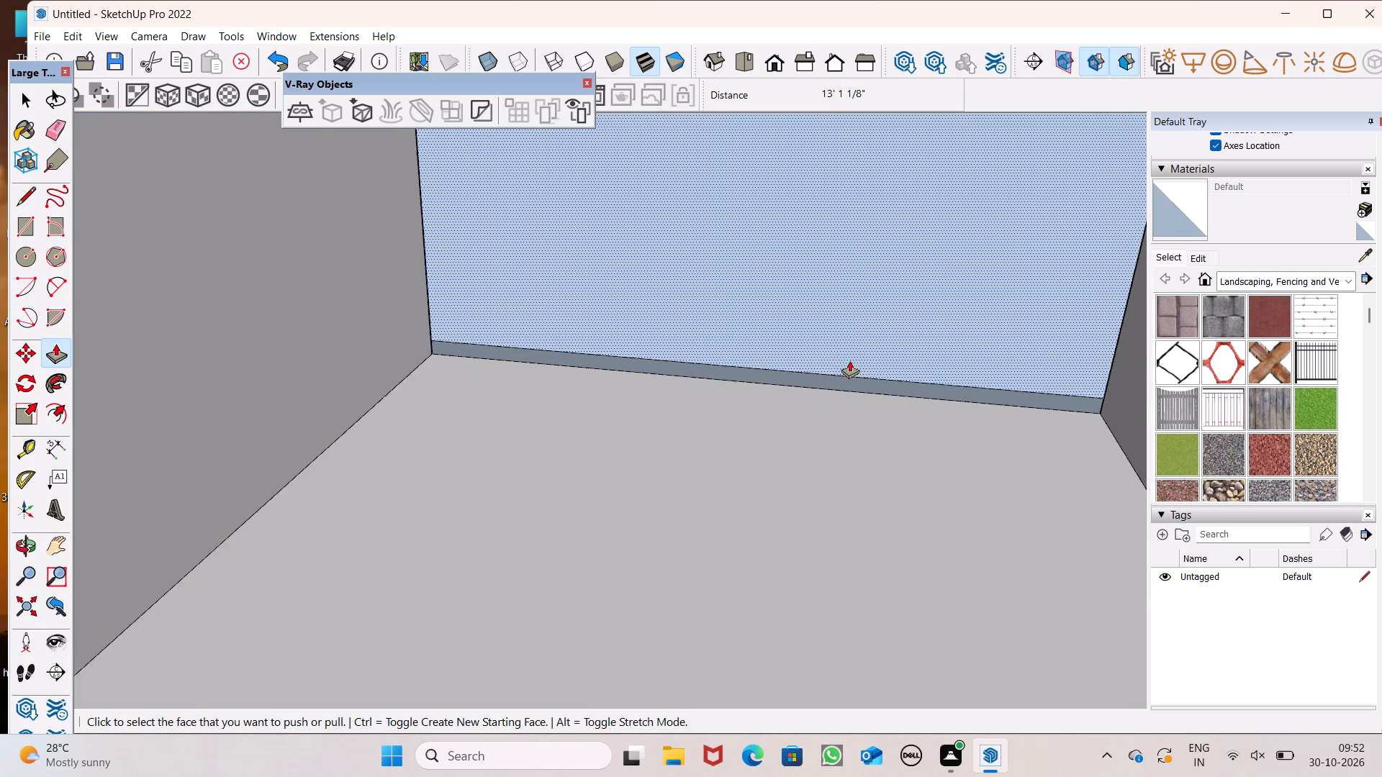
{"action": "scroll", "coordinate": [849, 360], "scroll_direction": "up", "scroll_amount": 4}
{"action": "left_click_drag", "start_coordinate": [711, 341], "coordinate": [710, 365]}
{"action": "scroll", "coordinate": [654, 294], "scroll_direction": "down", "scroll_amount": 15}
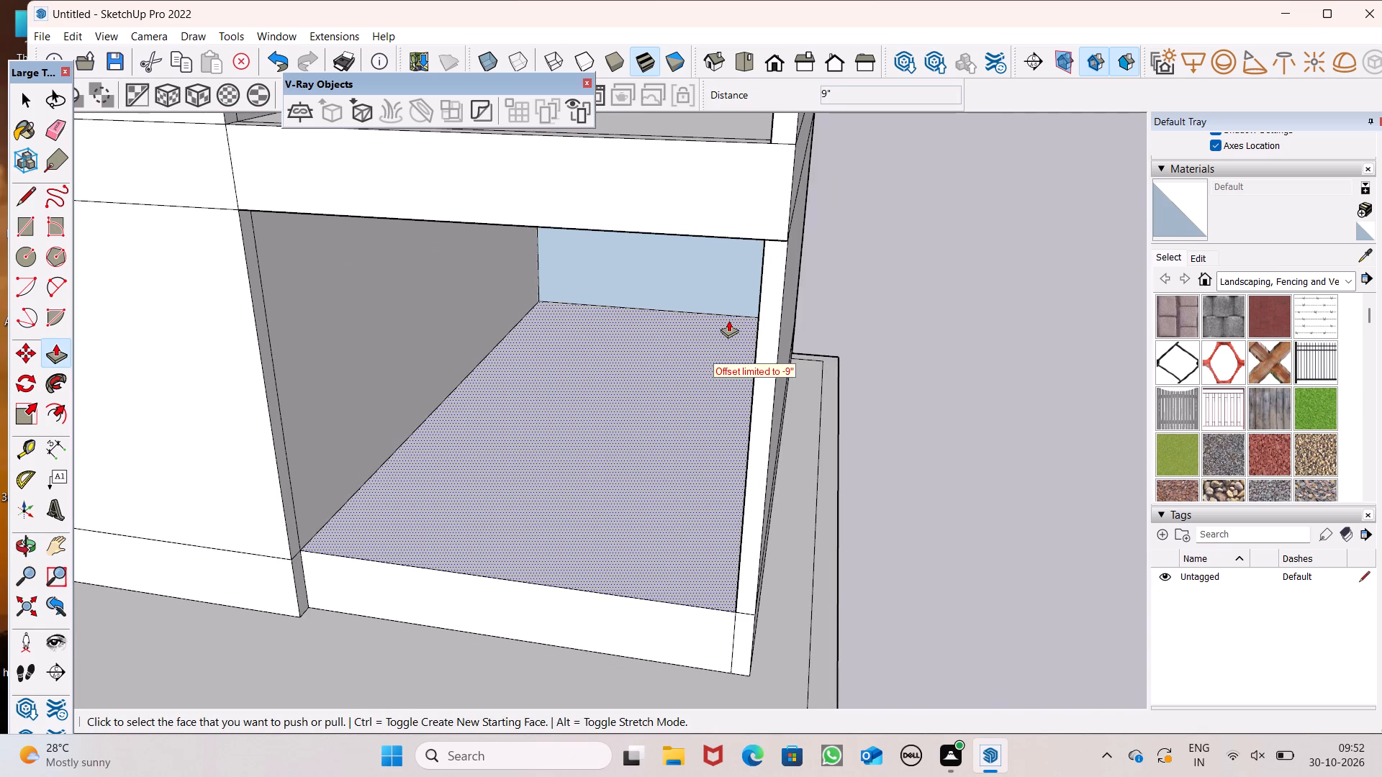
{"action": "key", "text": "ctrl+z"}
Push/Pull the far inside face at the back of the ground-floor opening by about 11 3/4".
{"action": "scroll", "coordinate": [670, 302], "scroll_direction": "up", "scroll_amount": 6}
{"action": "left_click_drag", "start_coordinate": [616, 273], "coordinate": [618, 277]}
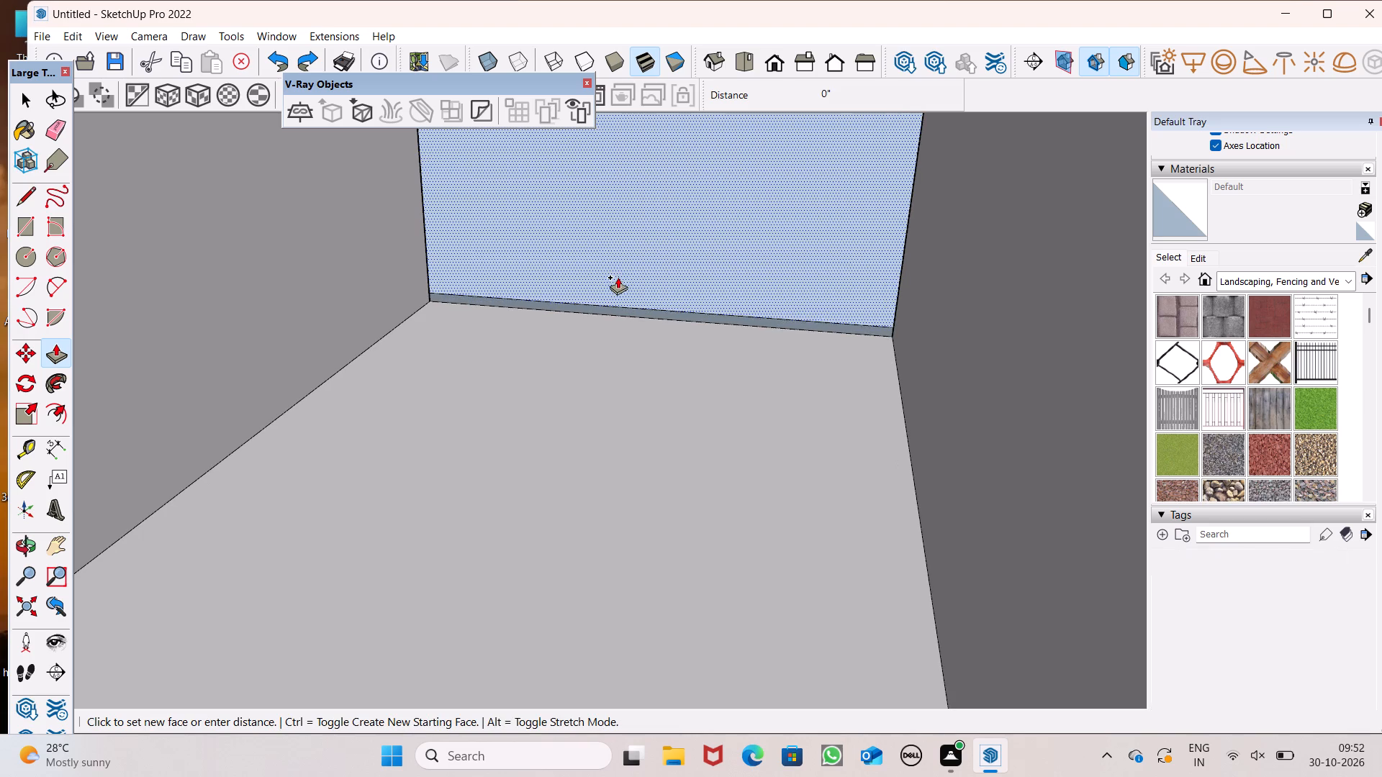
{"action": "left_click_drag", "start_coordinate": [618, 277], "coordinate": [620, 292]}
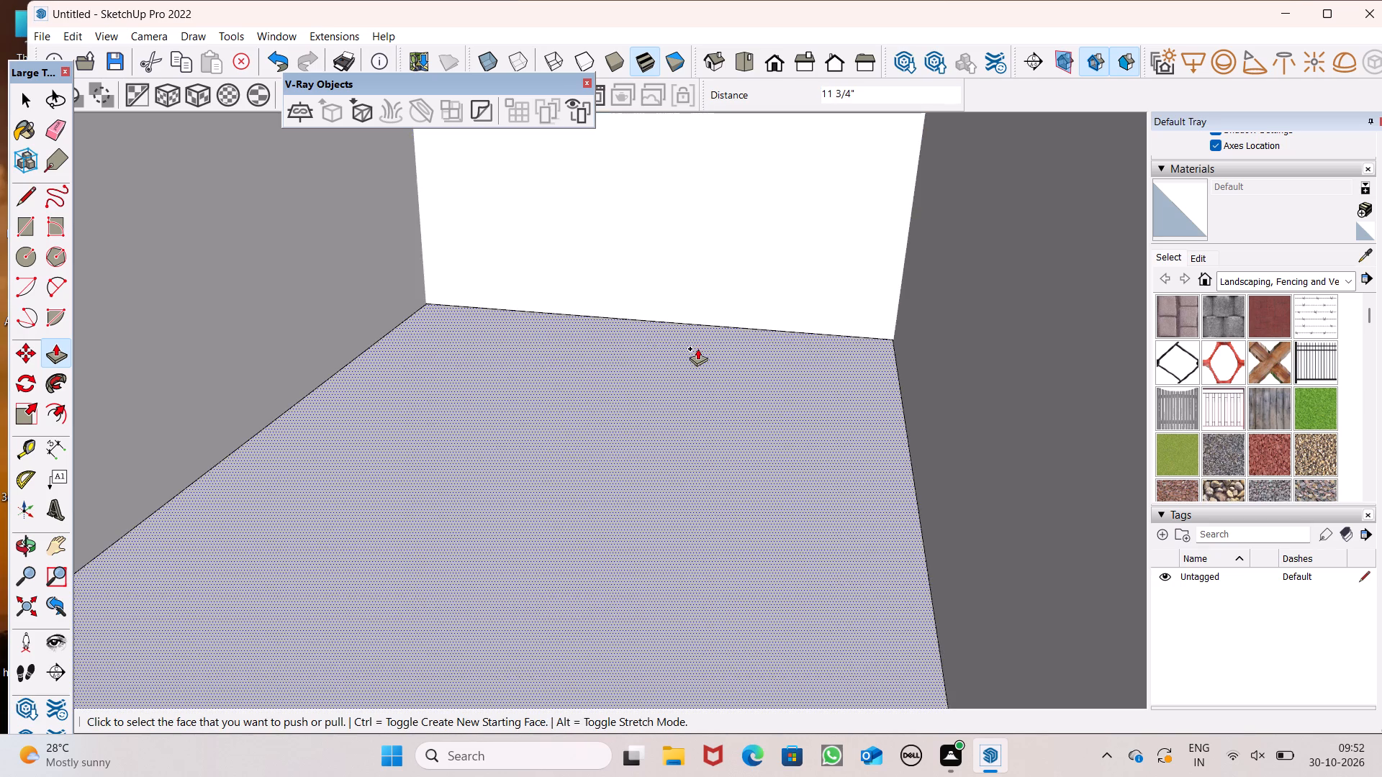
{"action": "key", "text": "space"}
Examine the front facade and the recessed ground-floor opening from several angles and distances.
{"action": "scroll", "coordinate": [695, 327], "scroll_direction": "down", "scroll_amount": 18}
{"action": "middle_click_drag", "start_coordinate": [661, 440], "coordinate": [710, 361]}
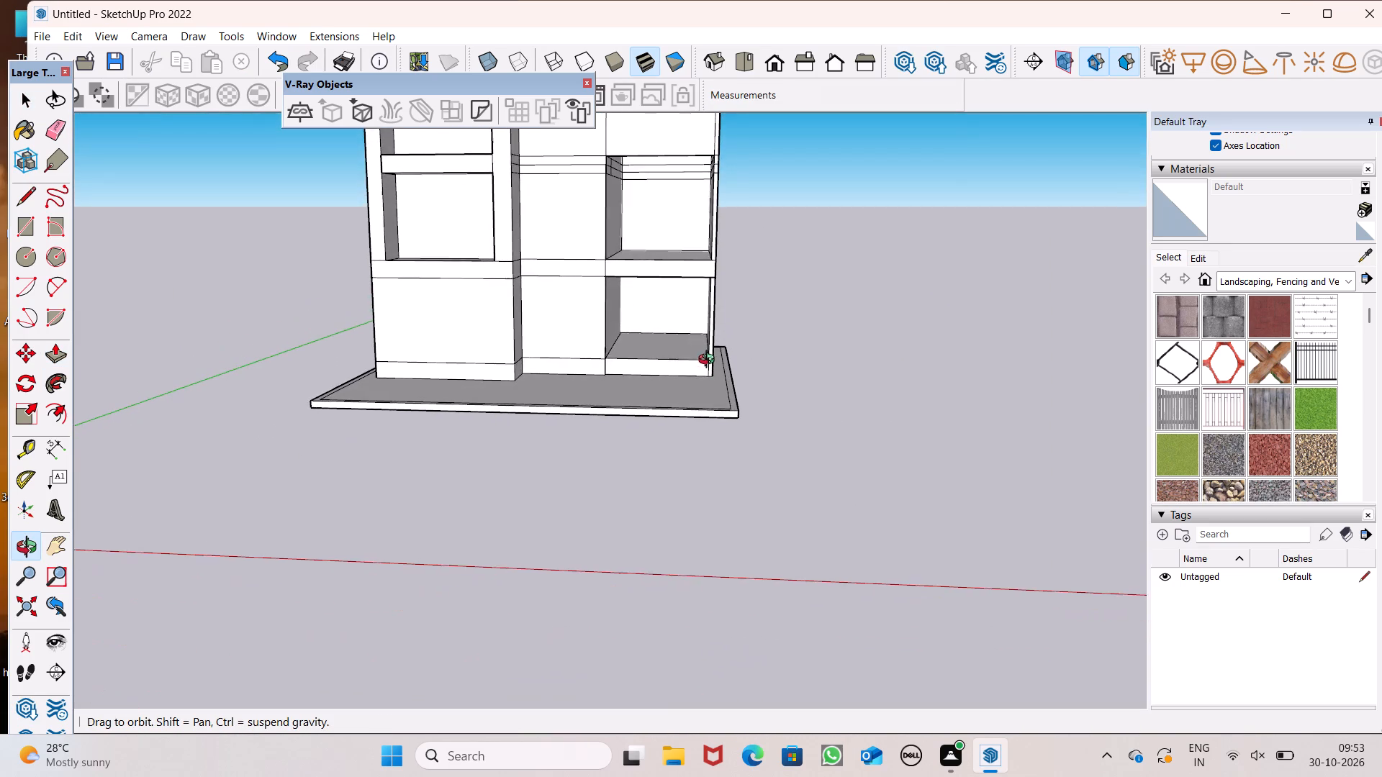
{"action": "middle_click_drag", "start_coordinate": [710, 361], "coordinate": [726, 396]}
{"action": "scroll", "coordinate": [670, 354], "scroll_direction": "up", "scroll_amount": 6}
{"action": "scroll", "coordinate": [669, 330], "scroll_direction": "down", "scroll_amount": 2}
{"action": "scroll", "coordinate": [671, 332], "scroll_direction": "up", "scroll_amount": 3}
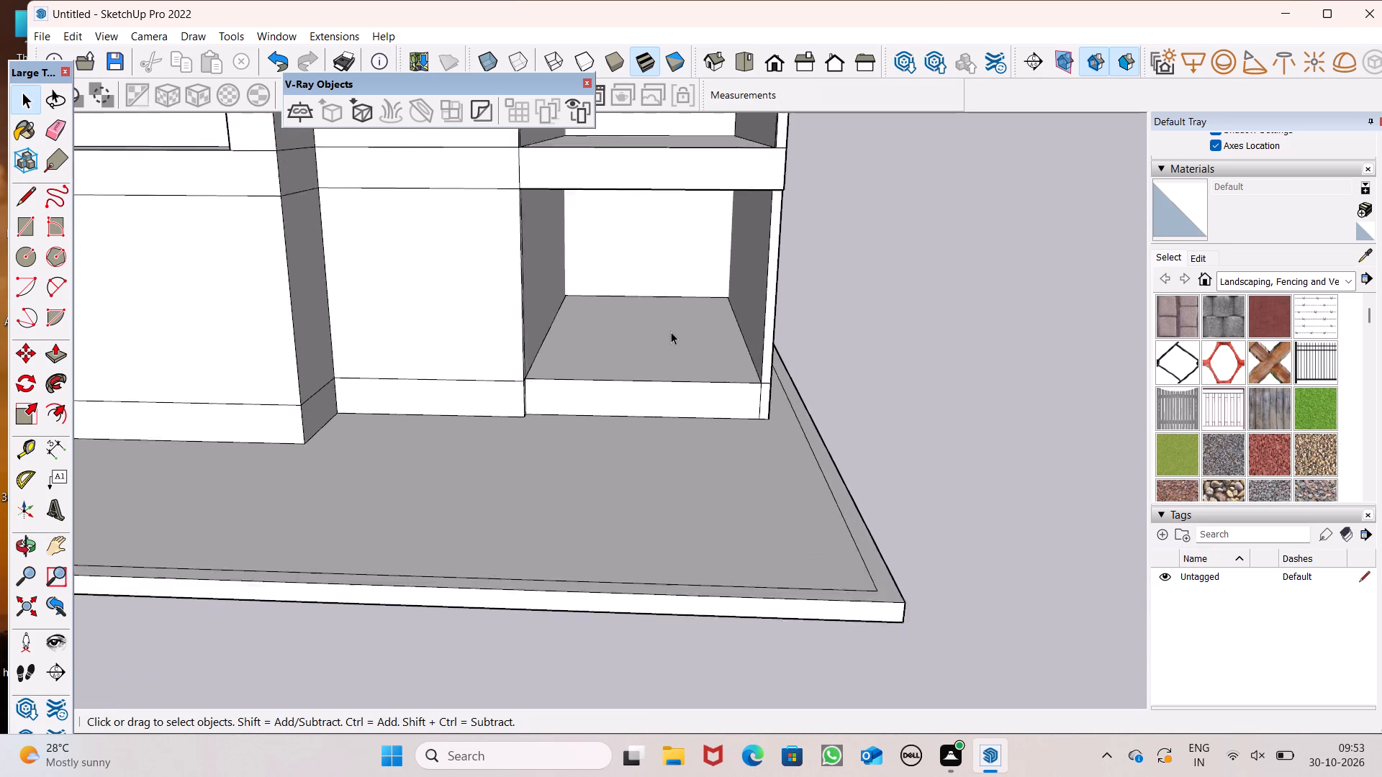
{"action": "scroll", "coordinate": [671, 332], "scroll_direction": "up", "scroll_amount": 2}
{"action": "scroll", "coordinate": [671, 333], "scroll_direction": "down", "scroll_amount": 3}
{"action": "middle_click_drag", "start_coordinate": [682, 419], "coordinate": [668, 443]}
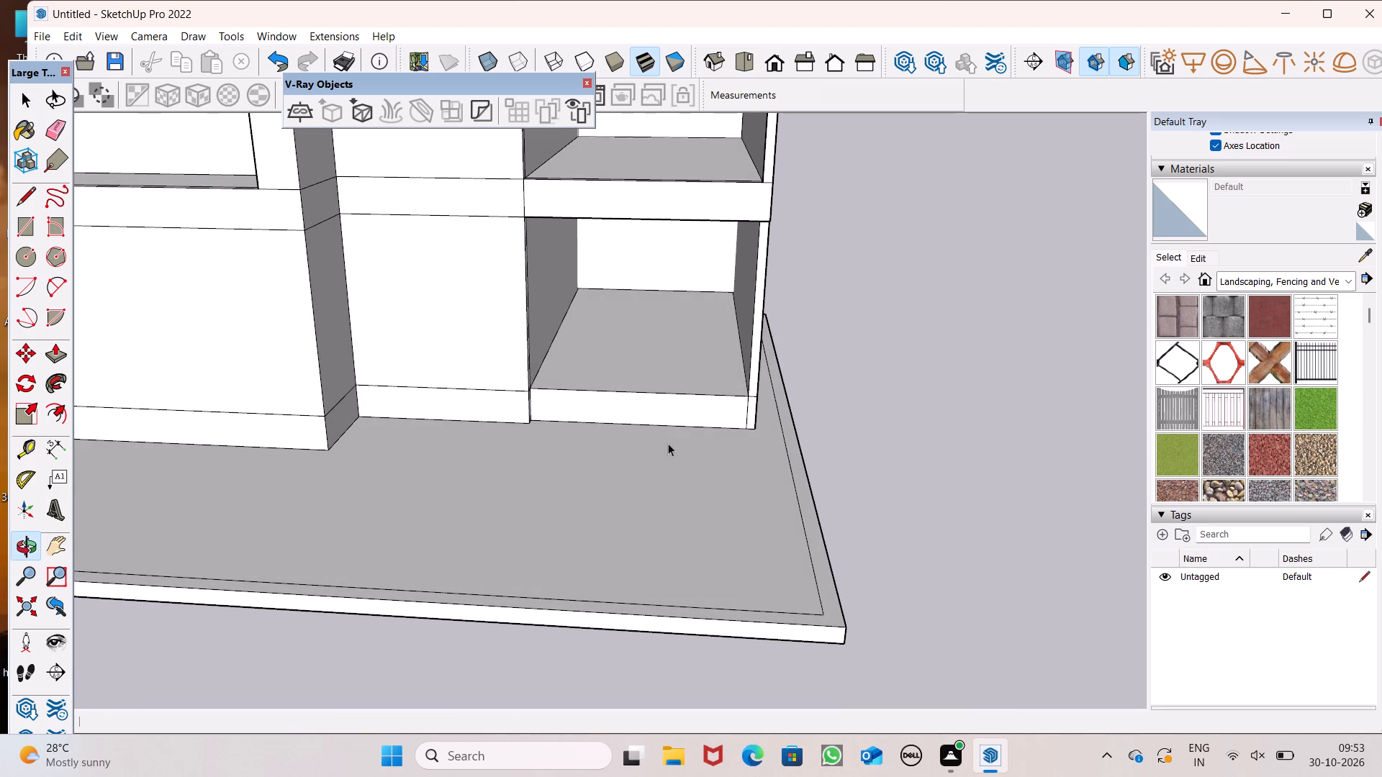
{"action": "scroll", "coordinate": [668, 443], "scroll_direction": "down", "scroll_amount": 3}
{"action": "middle_click_drag", "start_coordinate": [668, 443], "coordinate": [652, 373]}
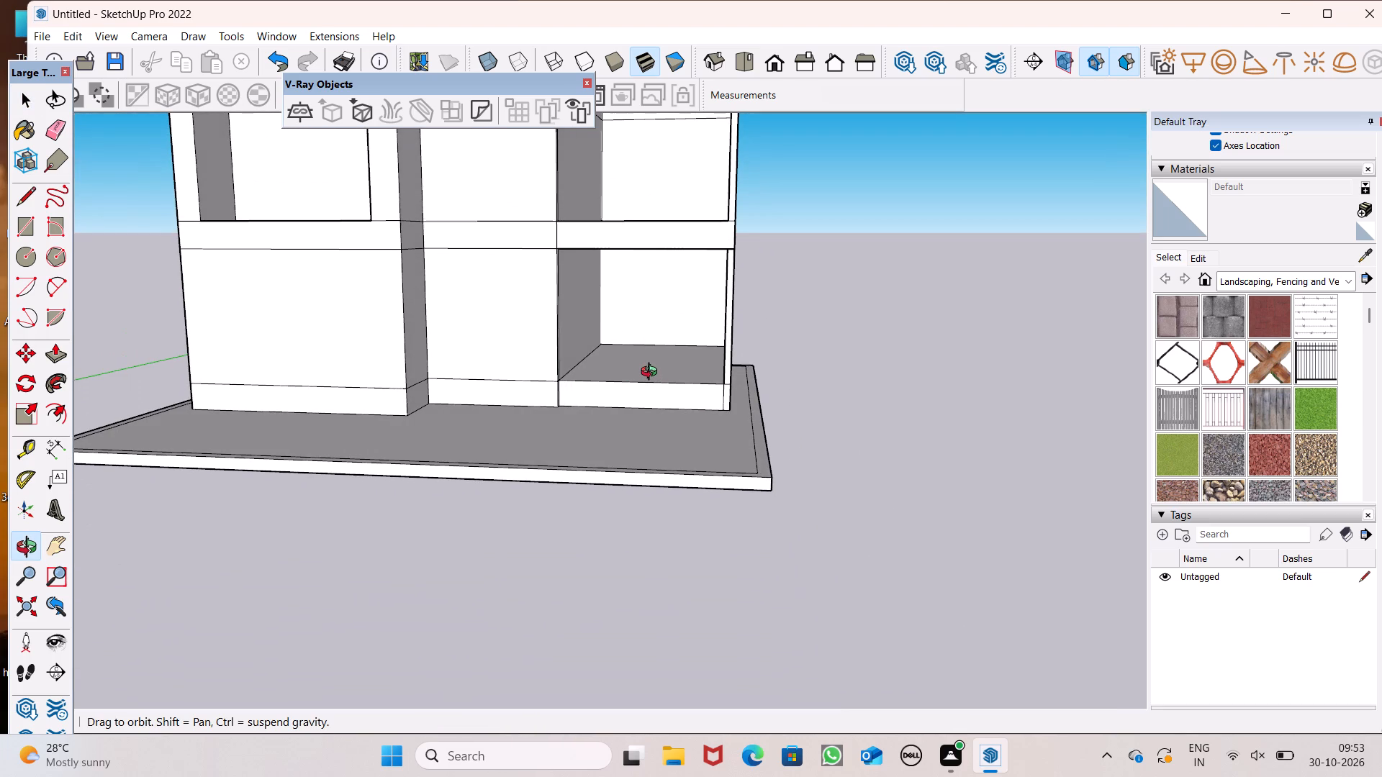
{"action": "middle_click_drag", "start_coordinate": [652, 373], "coordinate": [651, 373]}
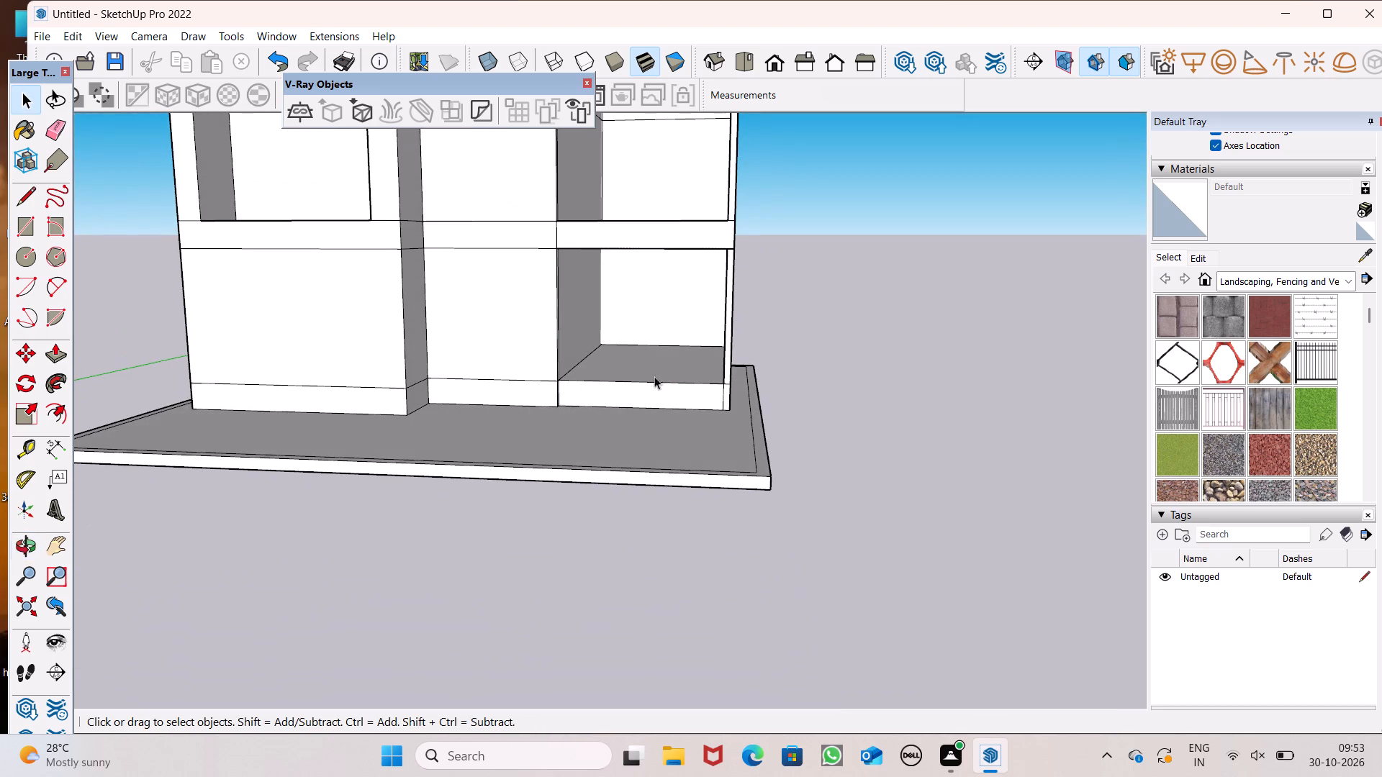
{"action": "scroll", "coordinate": [684, 405], "scroll_direction": "down", "scroll_amount": 9}
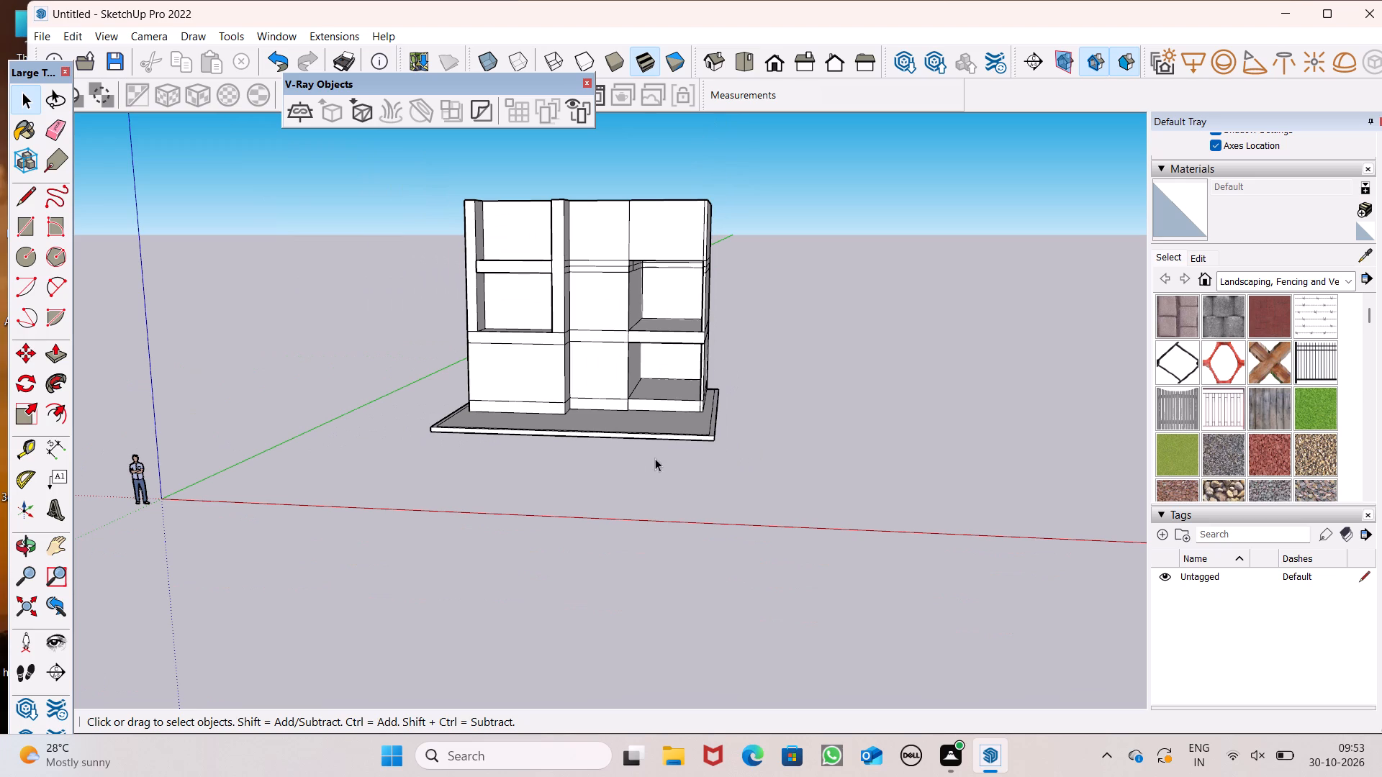
{"action": "middle_click_drag", "start_coordinate": [655, 458], "coordinate": [633, 493]}
{"action": "scroll", "coordinate": [602, 445], "scroll_direction": "up", "scroll_amount": 7}
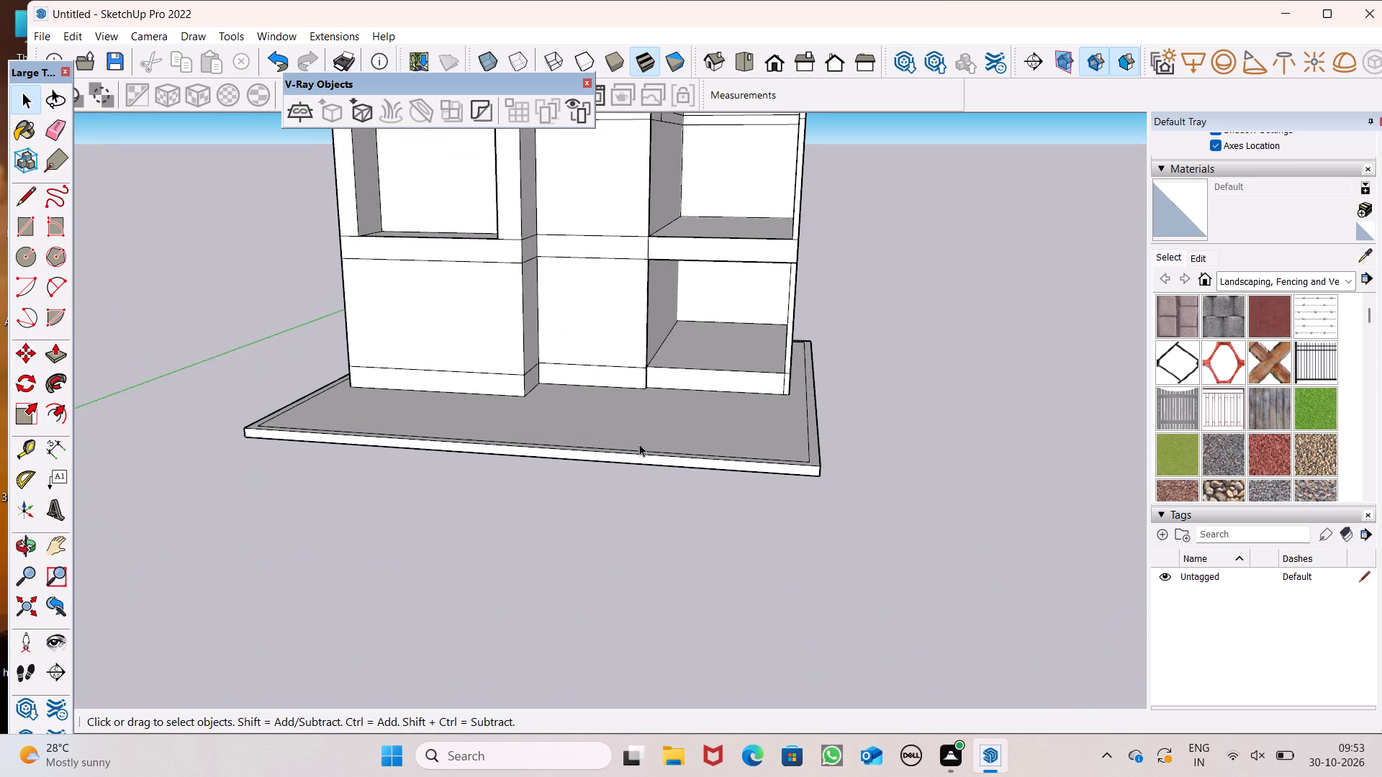
{"action": "scroll", "coordinate": [643, 442], "scroll_direction": "up", "scroll_amount": 1}
Undo the ground-floor panel and plinth pushes, back to the flat front wall with its vertical dividing line.
{"action": "key", "text": "ctrl+z"}
{"action": "key", "text": "ctrl+z"}
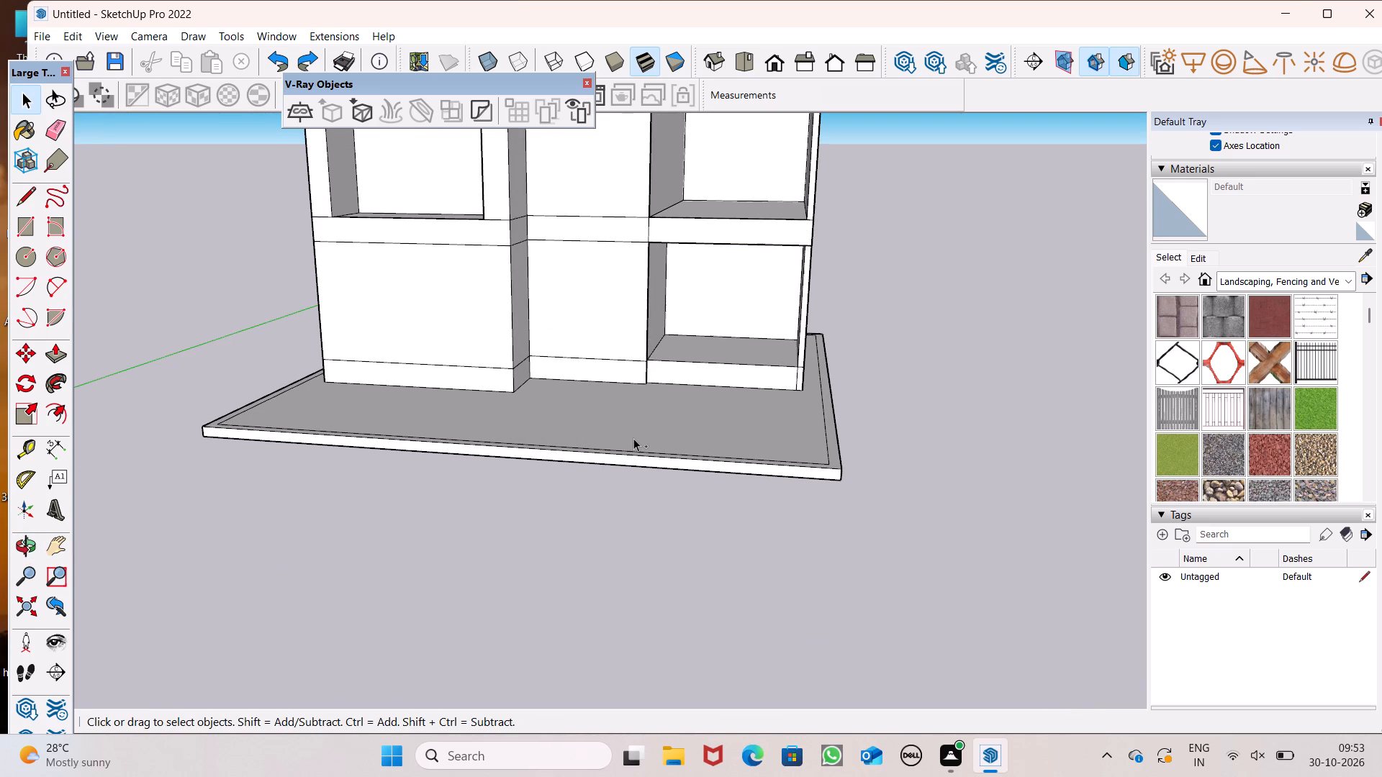
{"action": "key", "text": "ctrl+z"}
{"action": "key", "text": "ctrl+z"}
{"action": "middle_click_drag", "start_coordinate": [721, 345], "coordinate": [600, 354]}
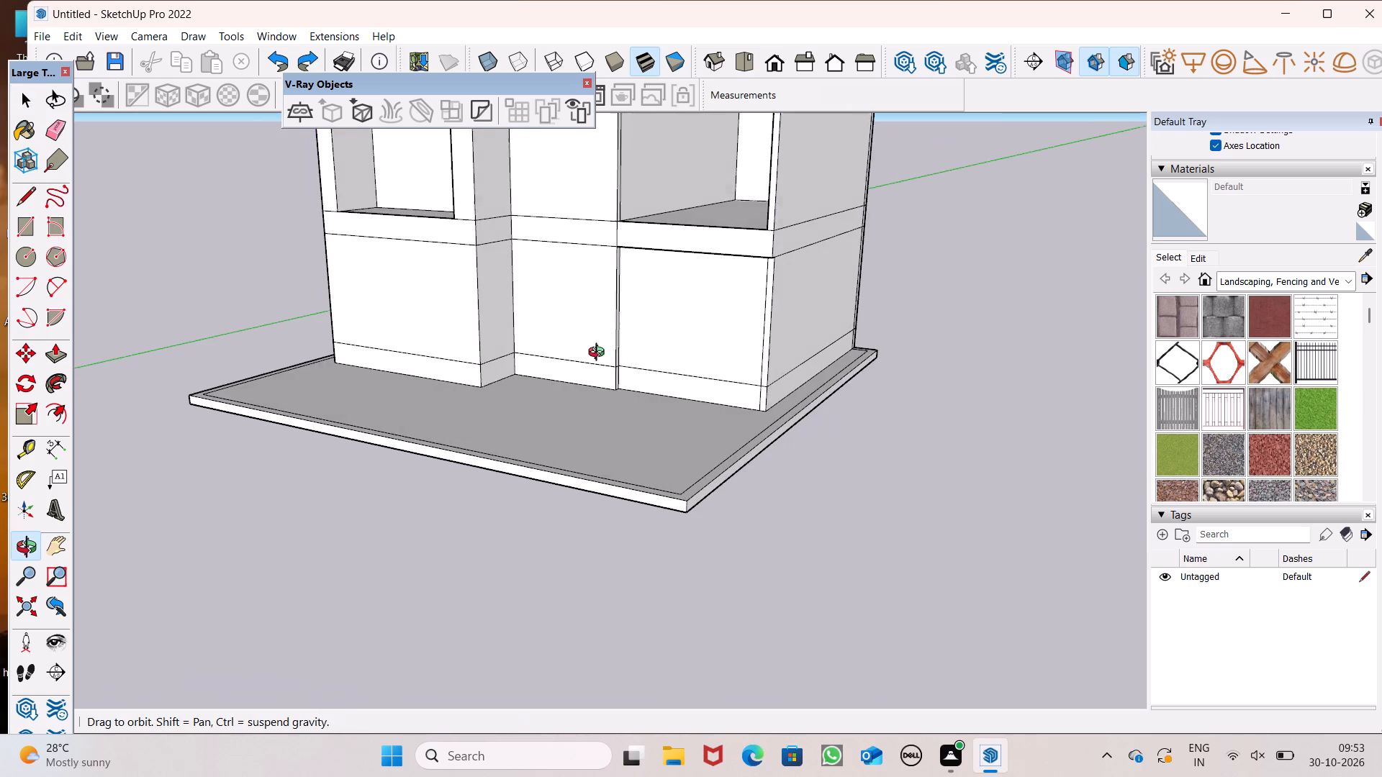
{"action": "middle_click_drag", "start_coordinate": [600, 354], "coordinate": [599, 354]}
{"action": "scroll", "coordinate": [602, 330], "scroll_direction": "up", "scroll_amount": 6}
{"action": "key", "text": "ctrl+z"}
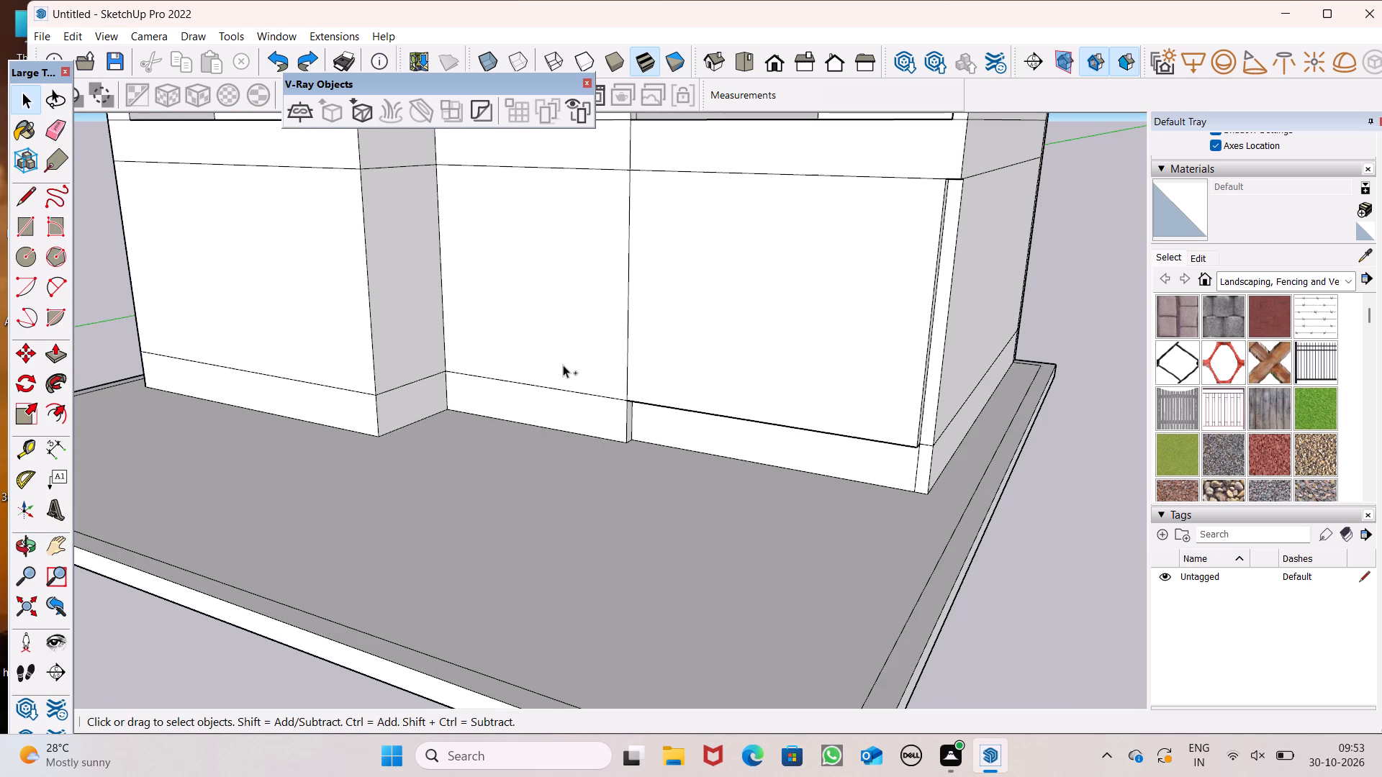
{"action": "key", "text": "ctrl+z"}
{"action": "key", "text": "ctrl+x"}
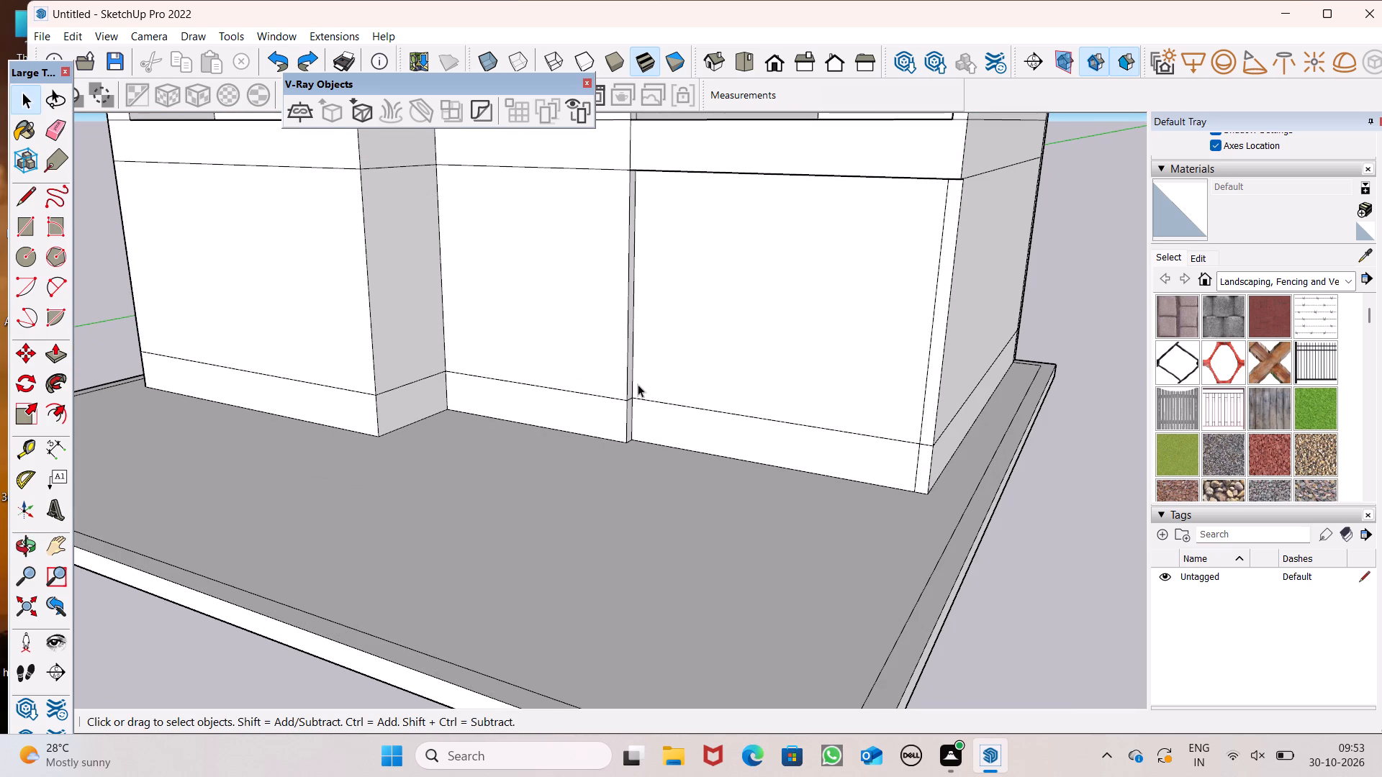
{"action": "key", "text": "ctrl+z"}
{"action": "key", "text": "ctrl+z"}
Place a guide 9" above the base edge of the projecting front wall's side face.
{"action": "scroll", "coordinate": [655, 397], "scroll_direction": "down", "scroll_amount": 2}
{"action": "middle_click_drag", "start_coordinate": [662, 437], "coordinate": [740, 416]}
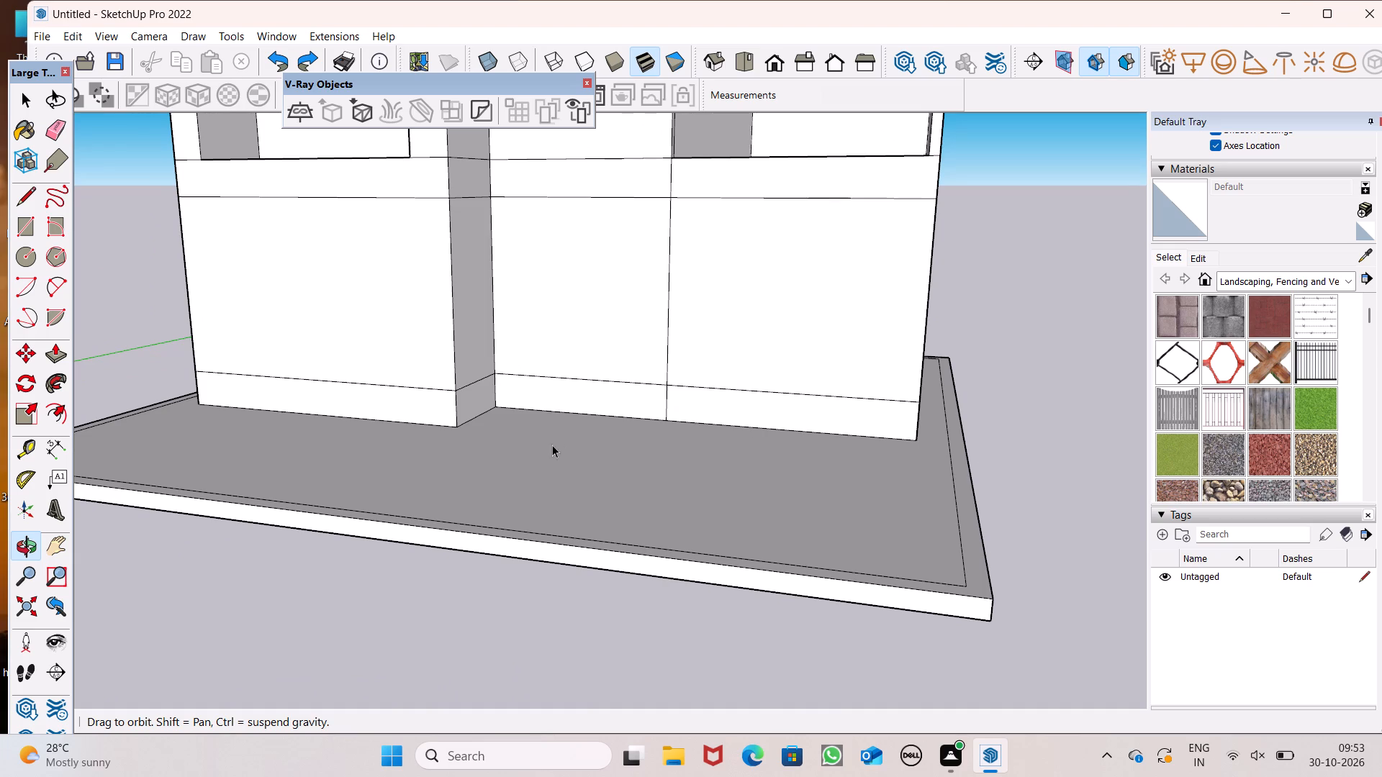
{"action": "middle_click_drag", "start_coordinate": [665, 460], "coordinate": [588, 445]}
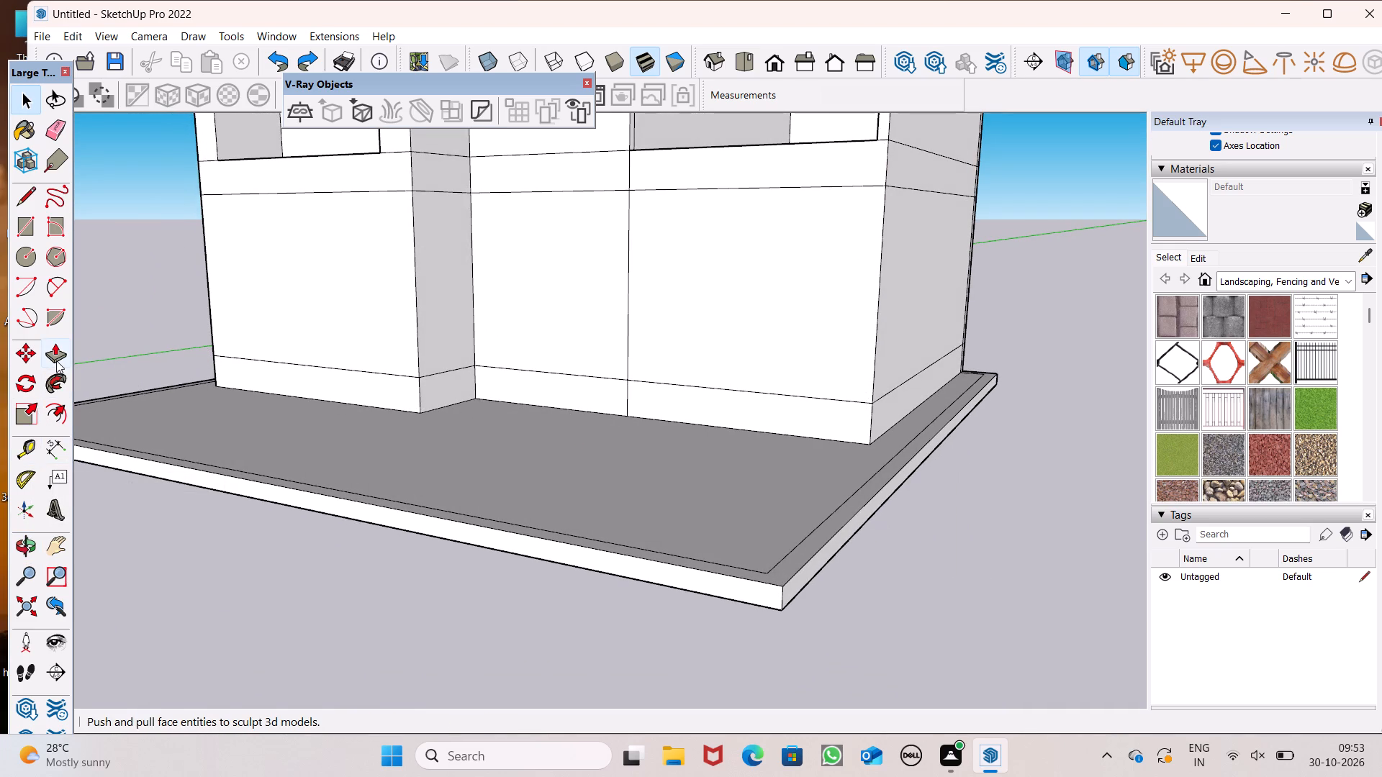
{"action": "left_click", "coordinate": [31, 454]}
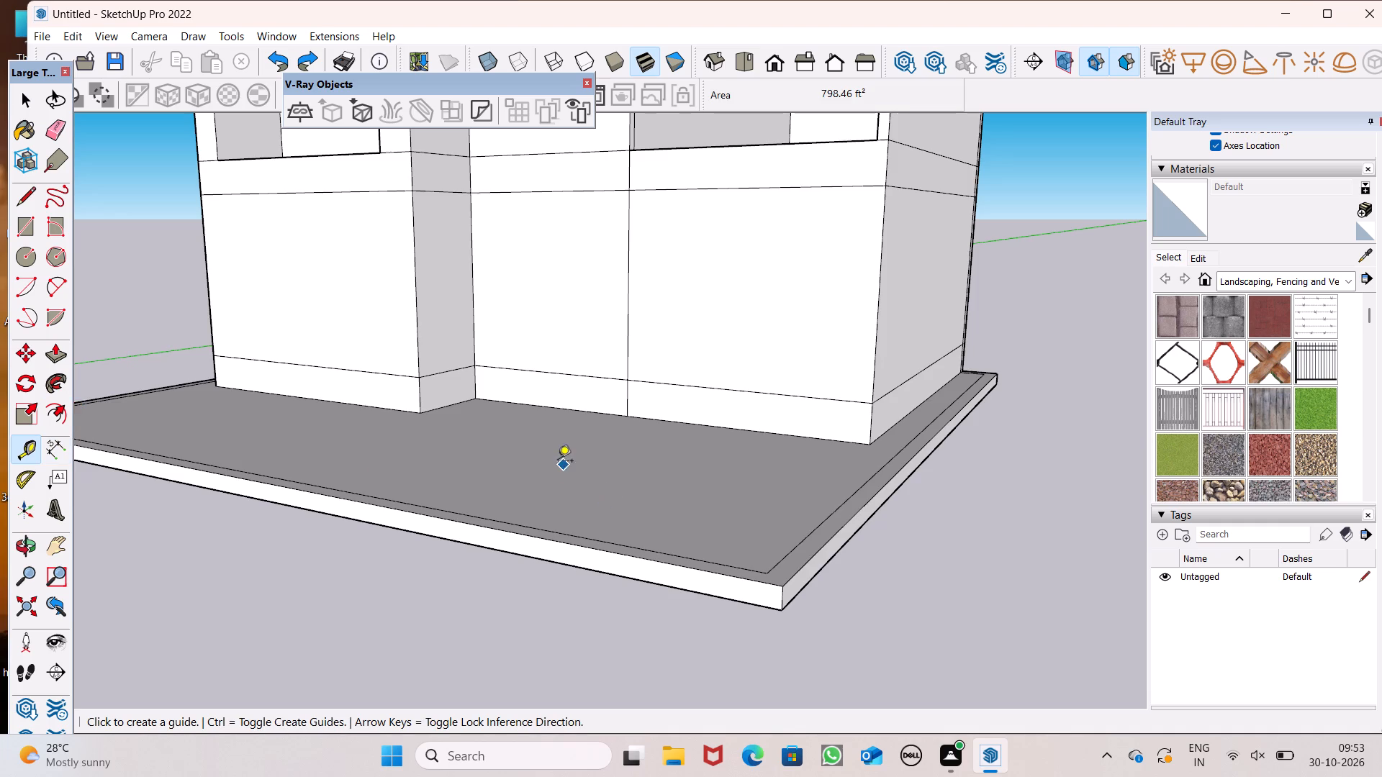
{"action": "scroll", "coordinate": [551, 461], "scroll_direction": "up", "scroll_amount": 7}
{"action": "scroll", "coordinate": [361, 332], "scroll_direction": "up", "scroll_amount": 2}
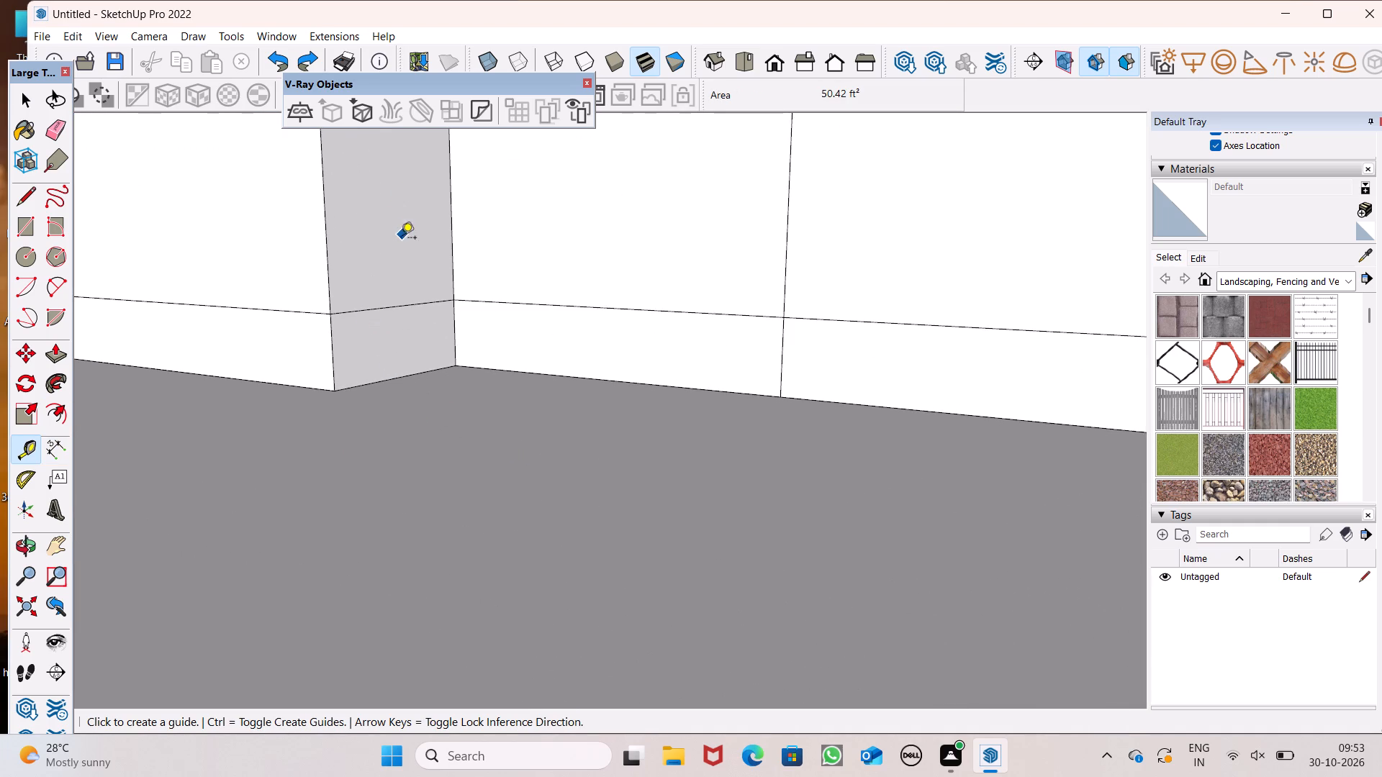
{"action": "scroll", "coordinate": [399, 245], "scroll_direction": "up", "scroll_amount": 7}
{"action": "left_click", "coordinate": [375, 509]}
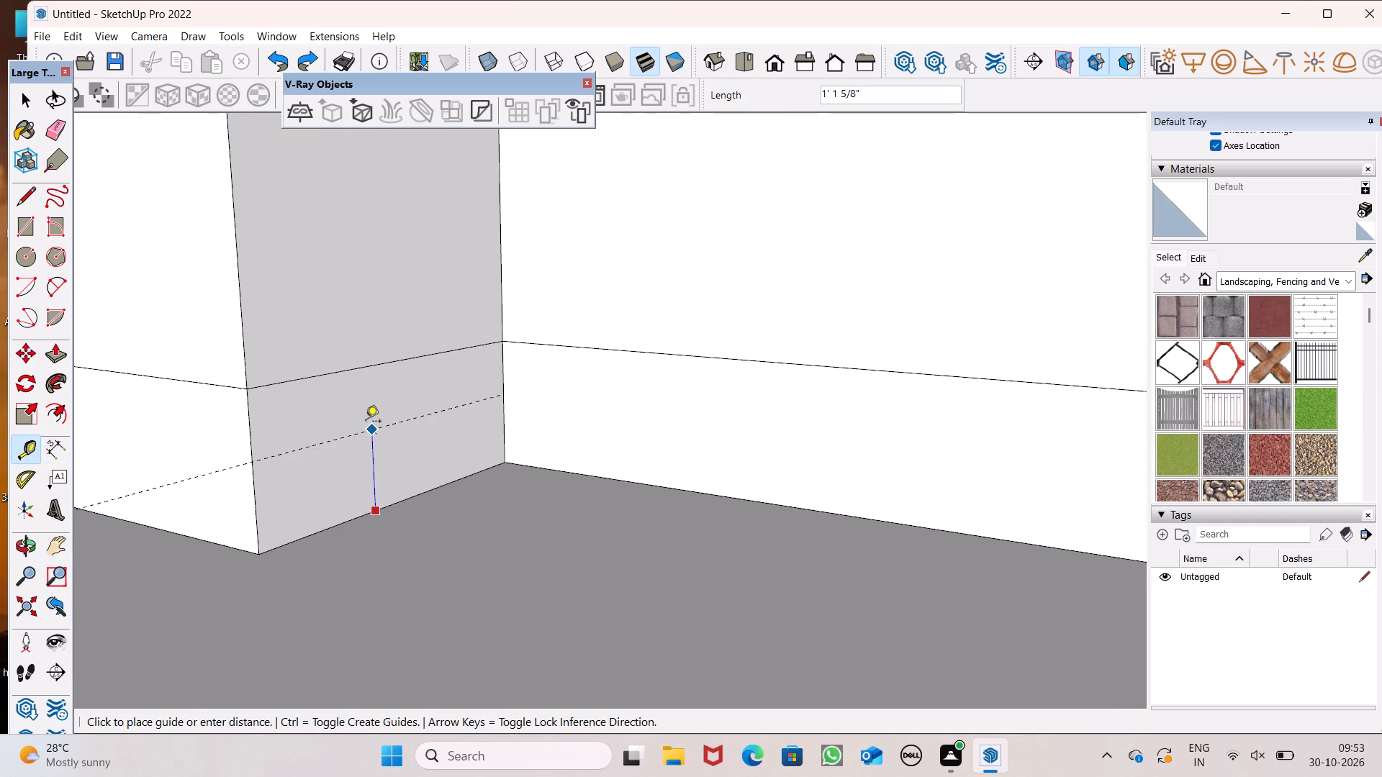
{"action": "key", "text": "9"}
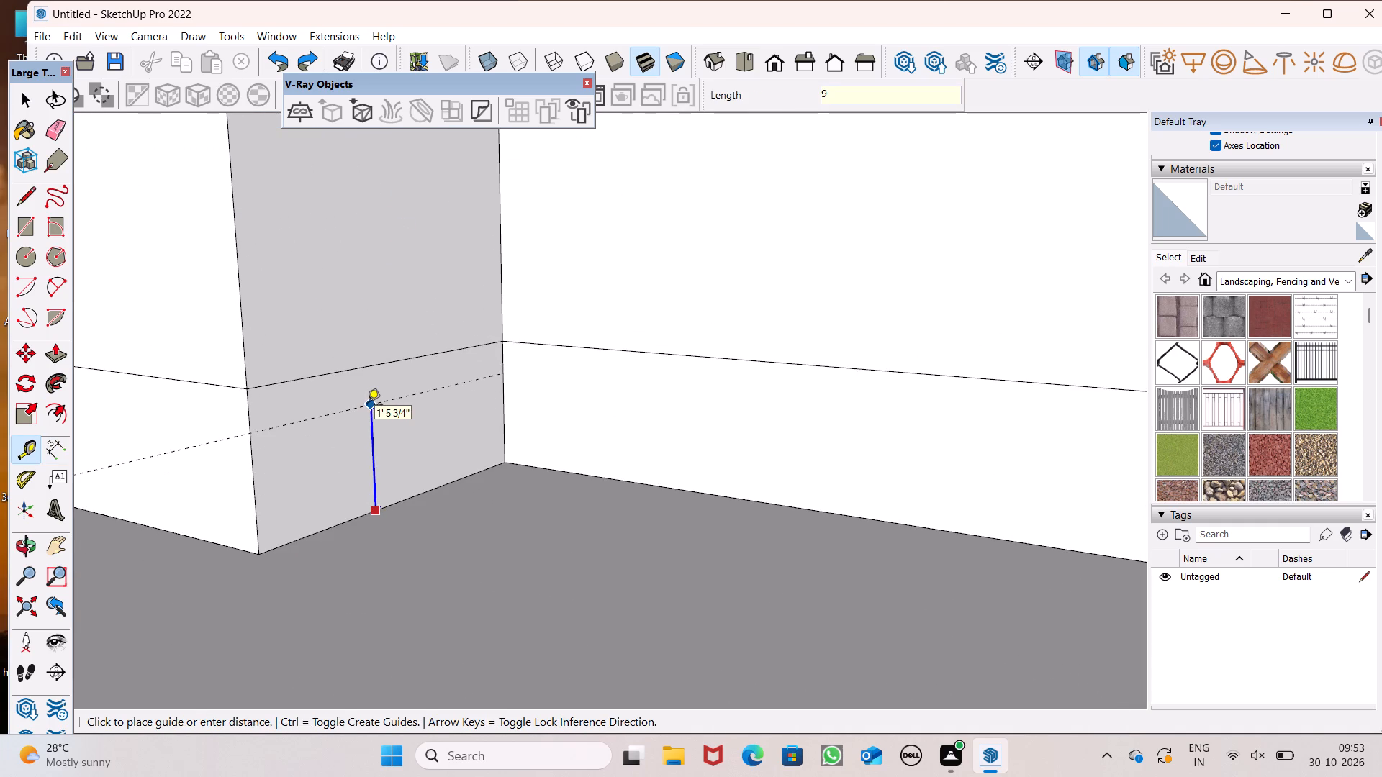
{"action": "key", "text": "shift+quotedbl"}
{"action": "key", "text": "Return"}
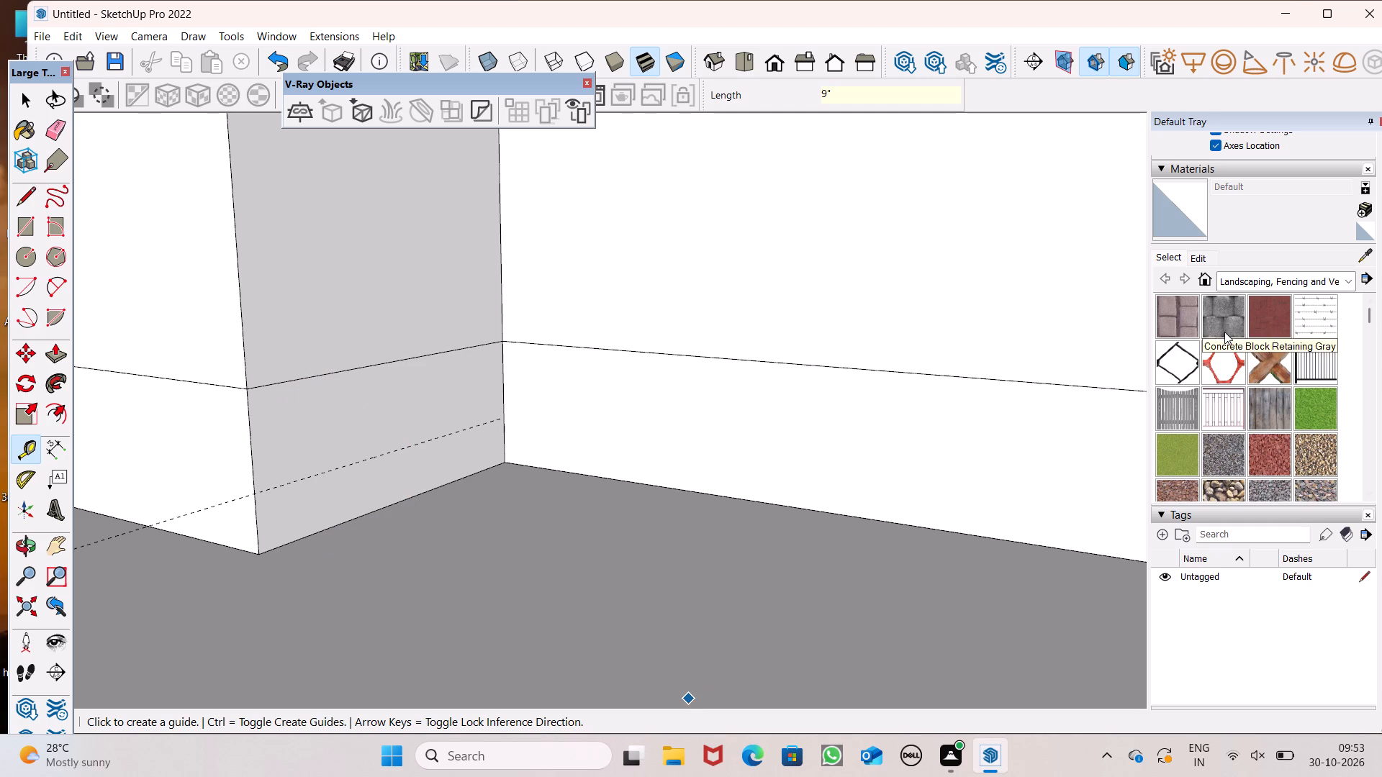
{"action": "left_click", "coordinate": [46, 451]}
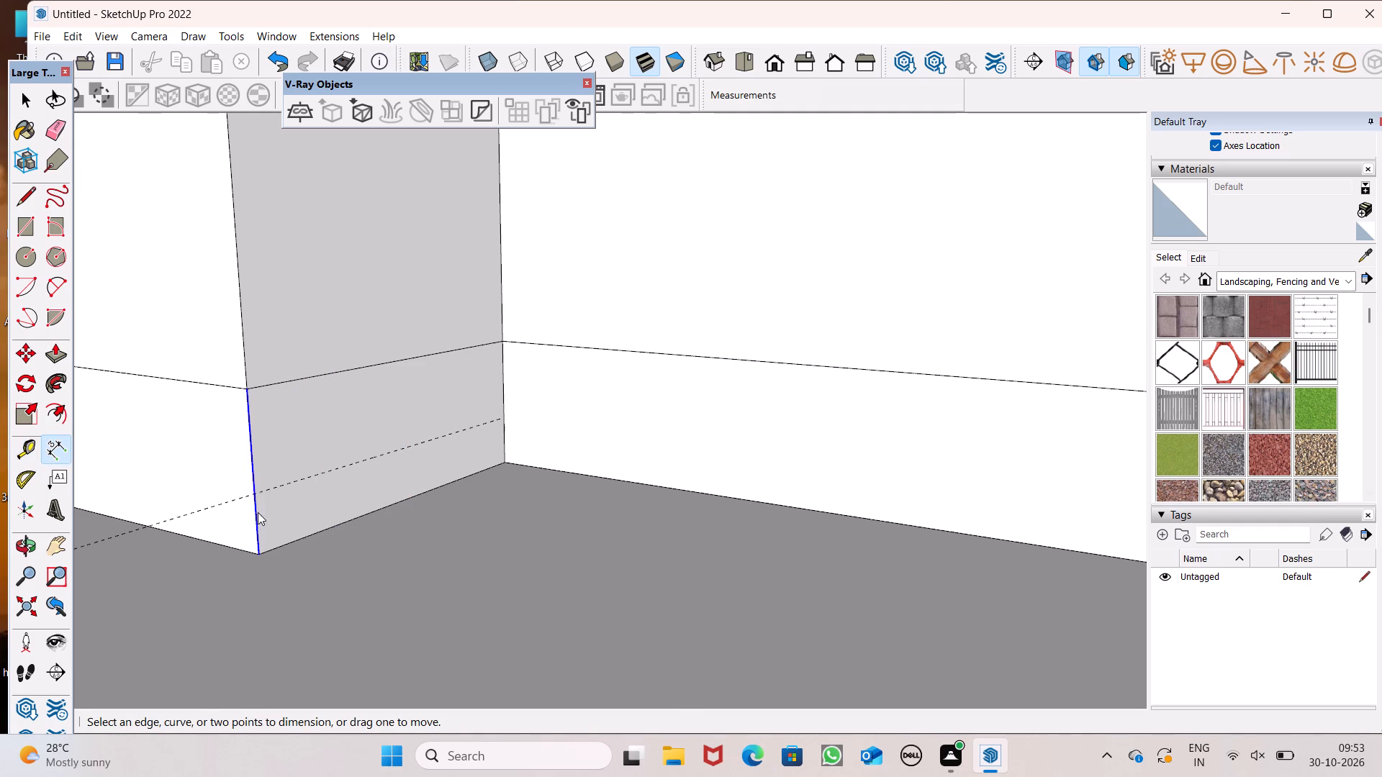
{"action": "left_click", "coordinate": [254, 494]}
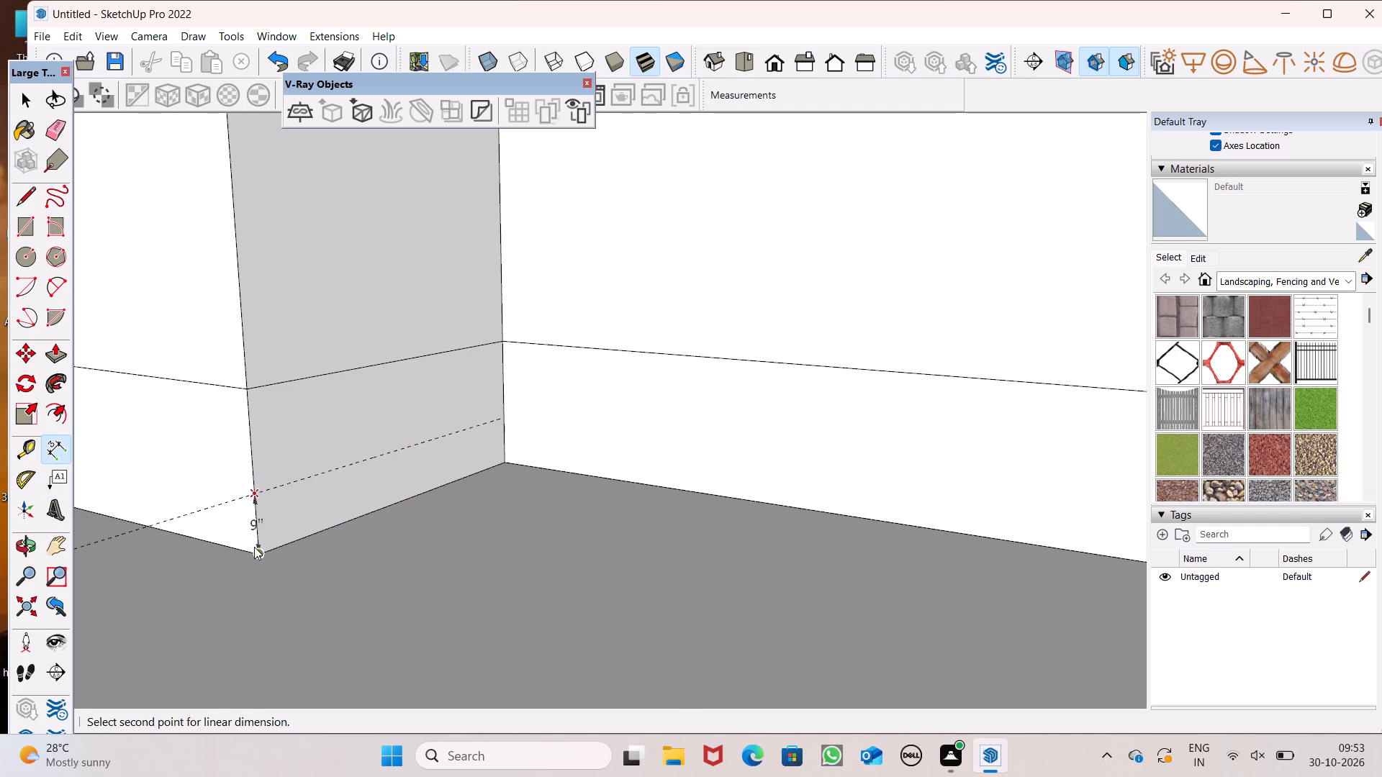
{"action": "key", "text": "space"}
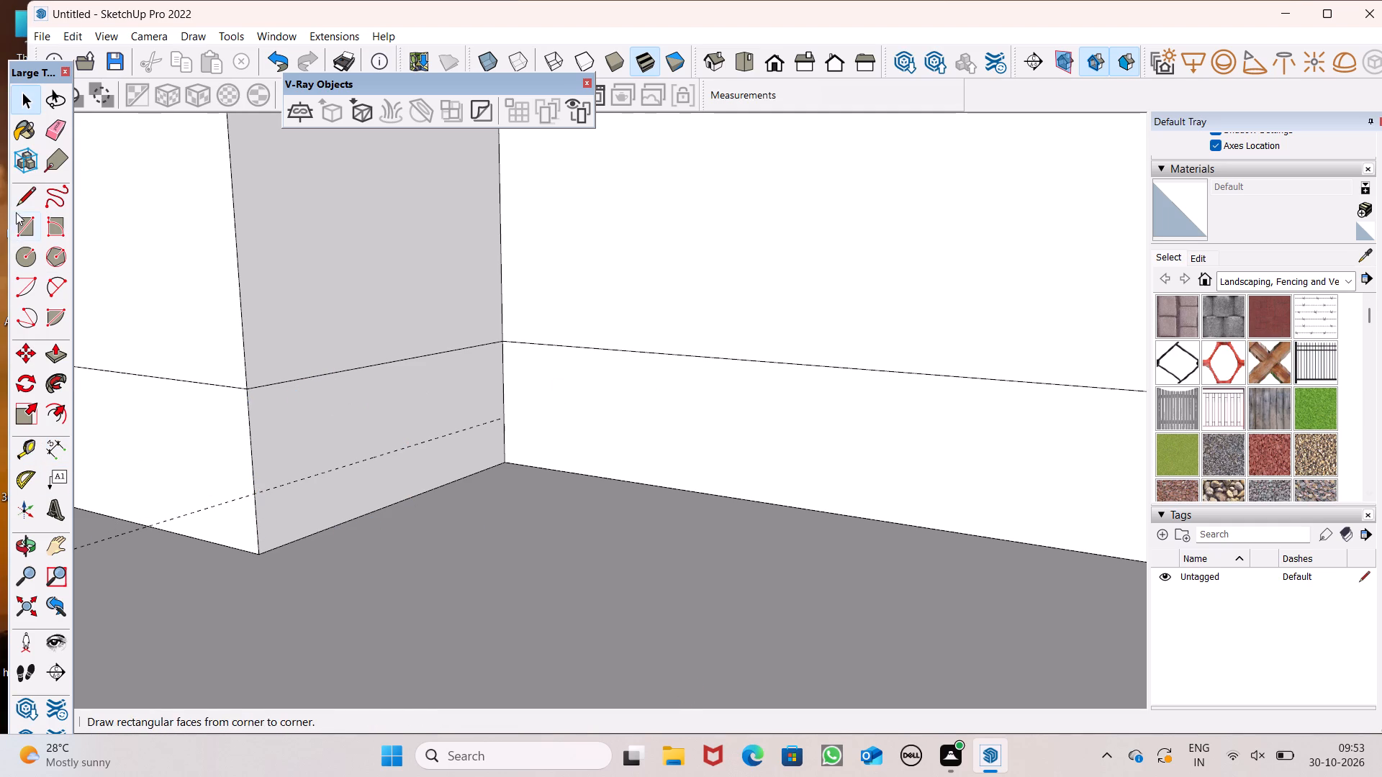
Draw a 5' 1/2" line along the 9" guide across the projecting front wall's side face.
{"action": "left_click", "coordinate": [22, 209]}
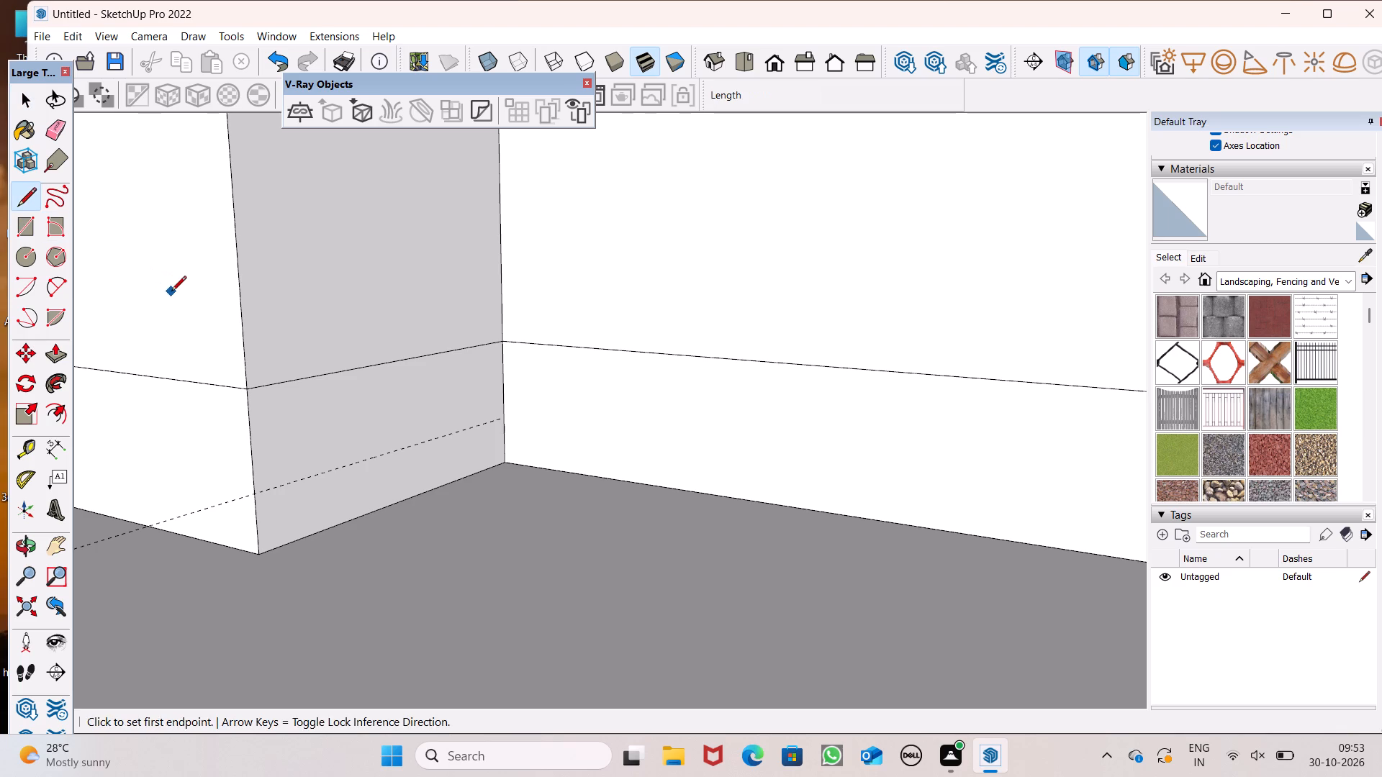
{"action": "left_click", "coordinate": [253, 495]}
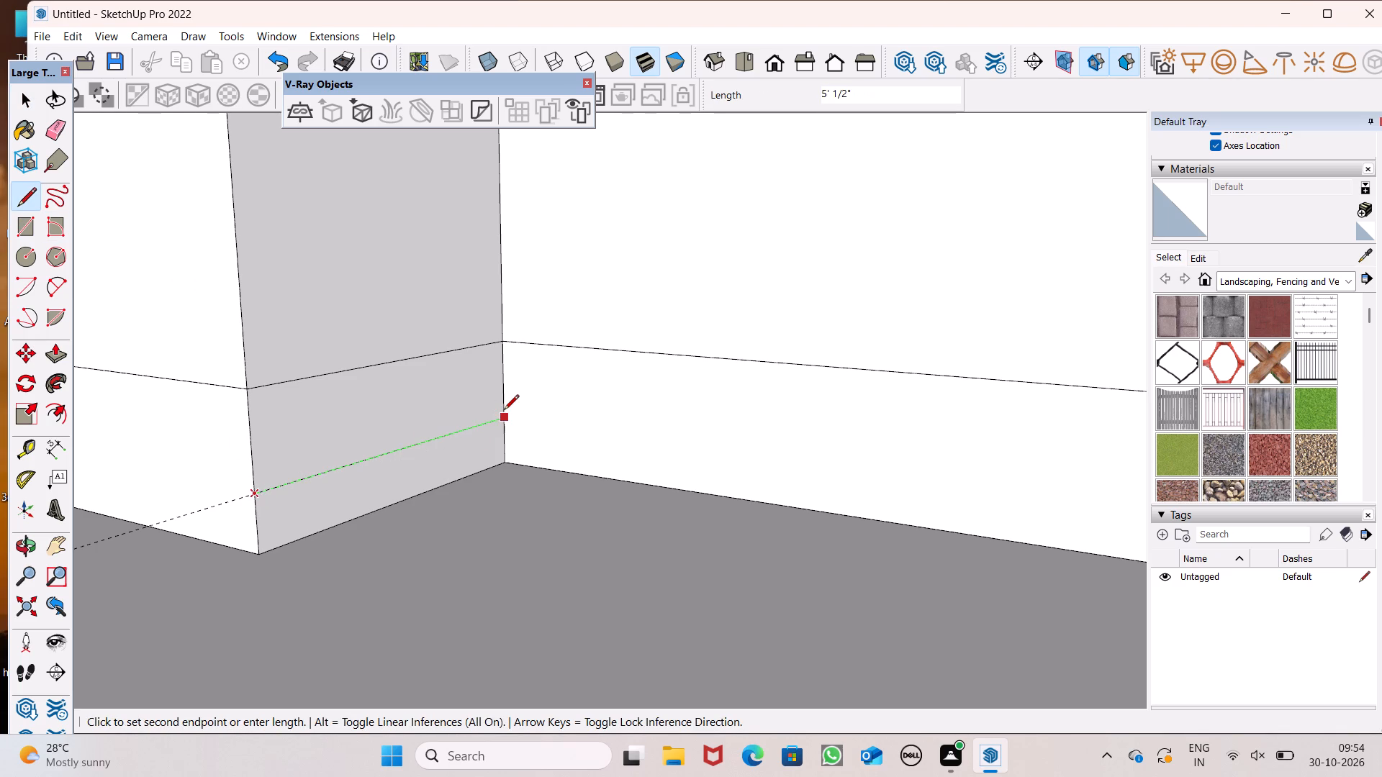
{"action": "scroll", "coordinate": [507, 413], "scroll_direction": "up", "scroll_amount": 3}
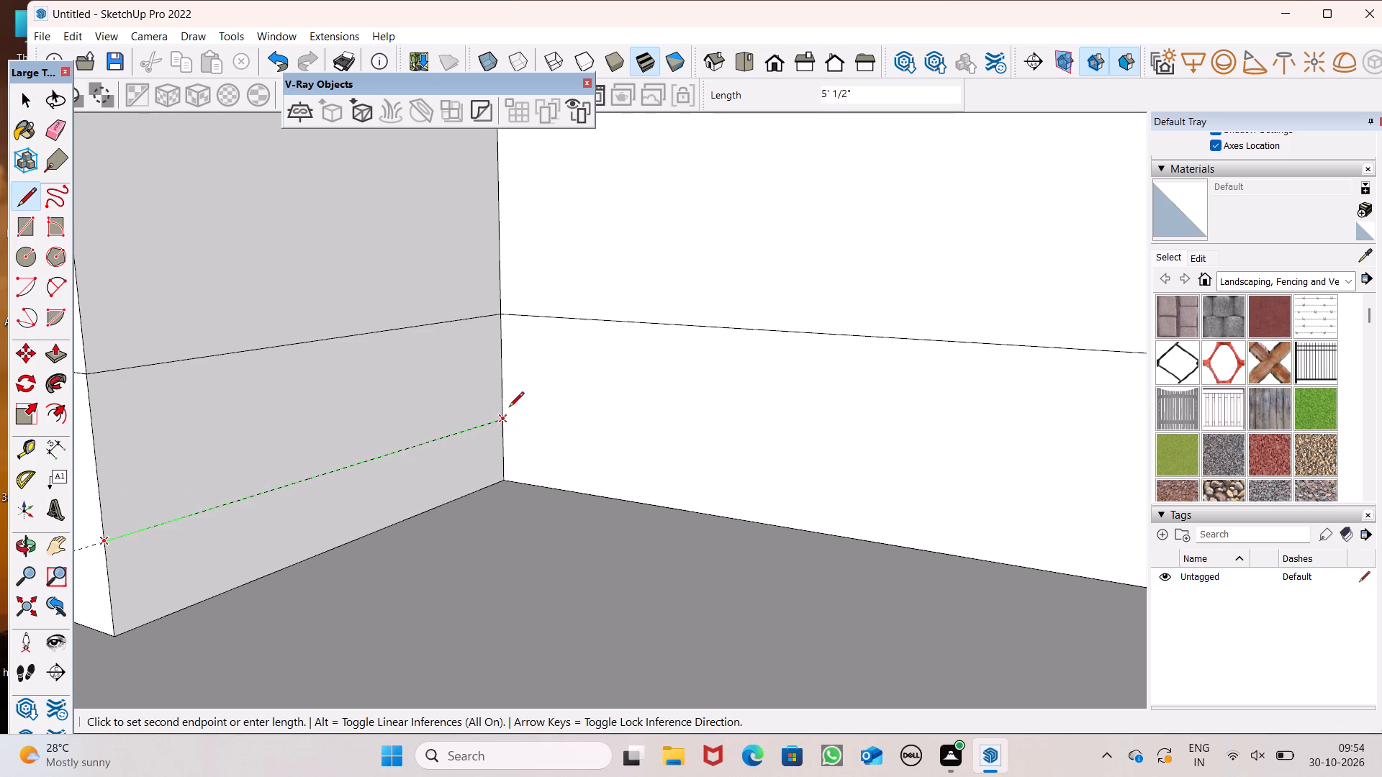
{"action": "scroll", "coordinate": [510, 407], "scroll_direction": "down", "scroll_amount": 6}
{"action": "left_click", "coordinate": [510, 417]}
{"action": "scroll", "coordinate": [466, 395], "scroll_direction": "down", "scroll_amount": 2}
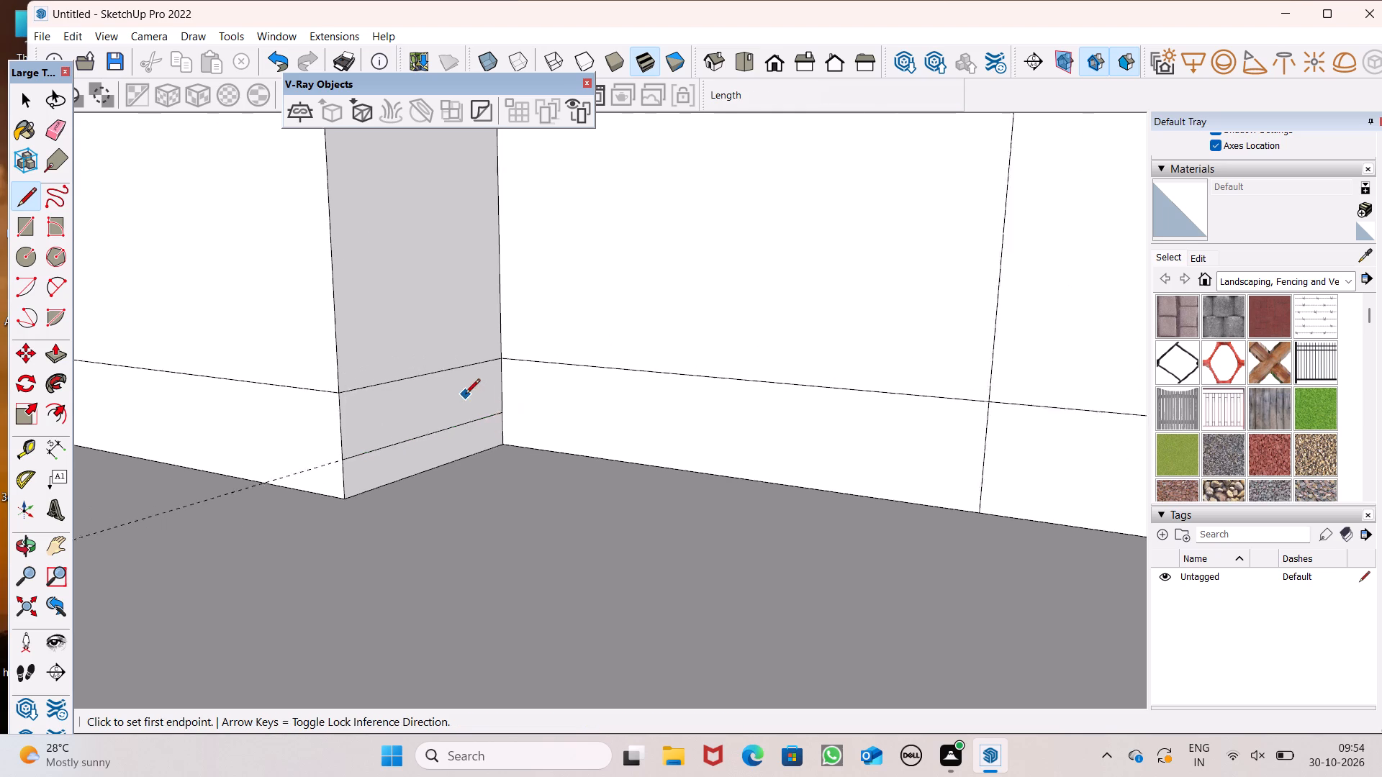
{"action": "scroll", "coordinate": [465, 395], "scroll_direction": "down", "scroll_amount": 5}
{"action": "key", "text": "space"}
Erase the guide line running out from the projecting front wall's side face.
{"action": "scroll", "coordinate": [461, 395], "scroll_direction": "down", "scroll_amount": 8}
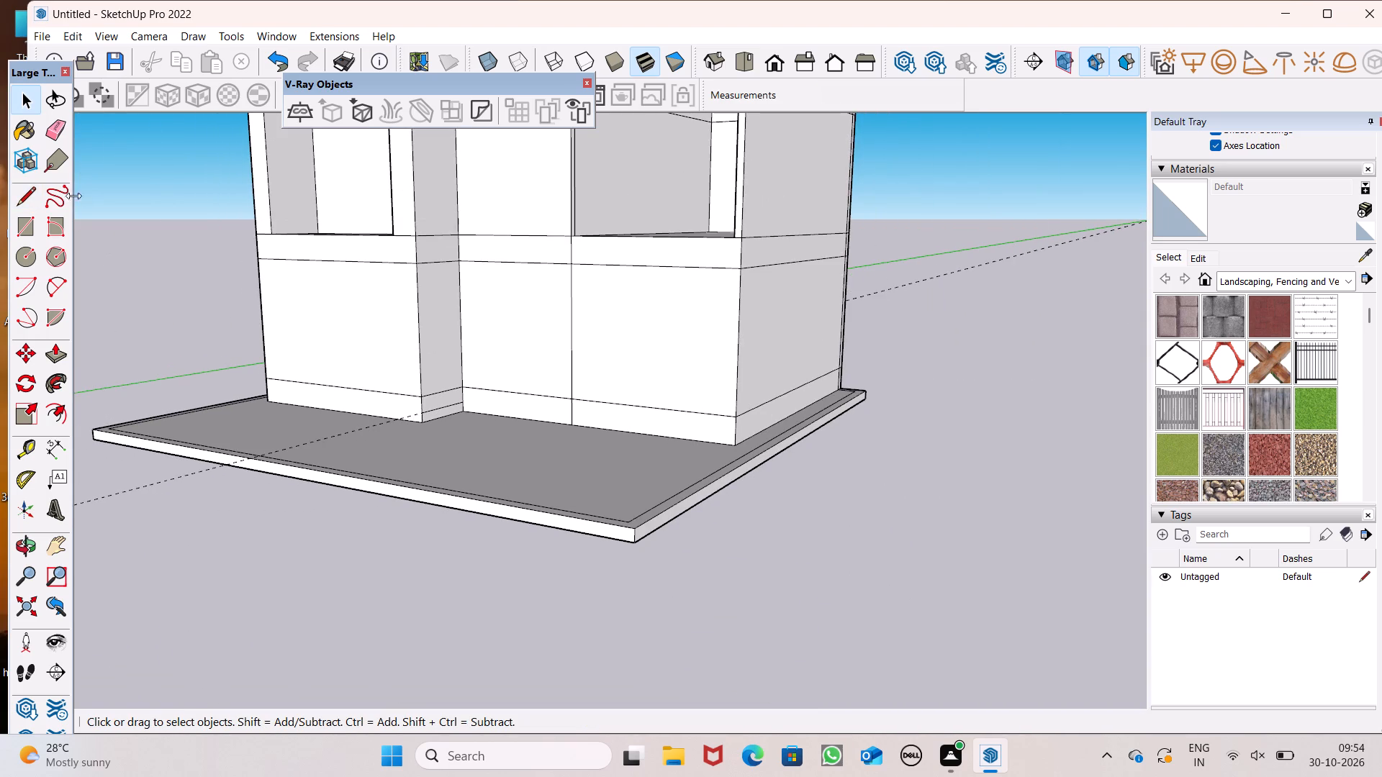
{"action": "left_click", "coordinate": [53, 134]}
{"action": "left_click_drag", "start_coordinate": [135, 483], "coordinate": [140, 510]}
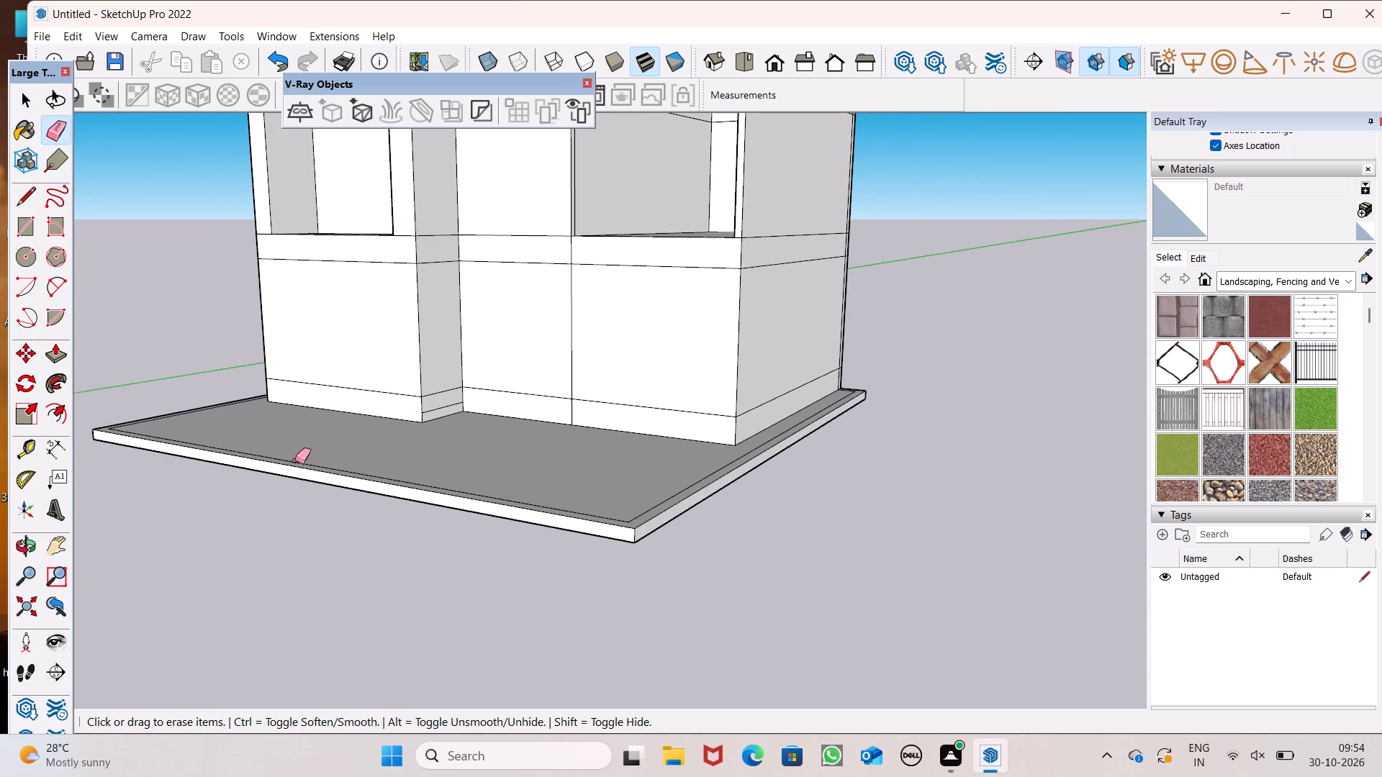
Push/Pull the 9" base strip of the projecting wall's side face about 23' 4 1/8" along the recessed front, forming a low plinth.
{"action": "scroll", "coordinate": [420, 437], "scroll_direction": "up", "scroll_amount": 6}
{"action": "scroll", "coordinate": [375, 406], "scroll_direction": "down", "scroll_amount": 3}
{"action": "left_click", "coordinate": [57, 358]}
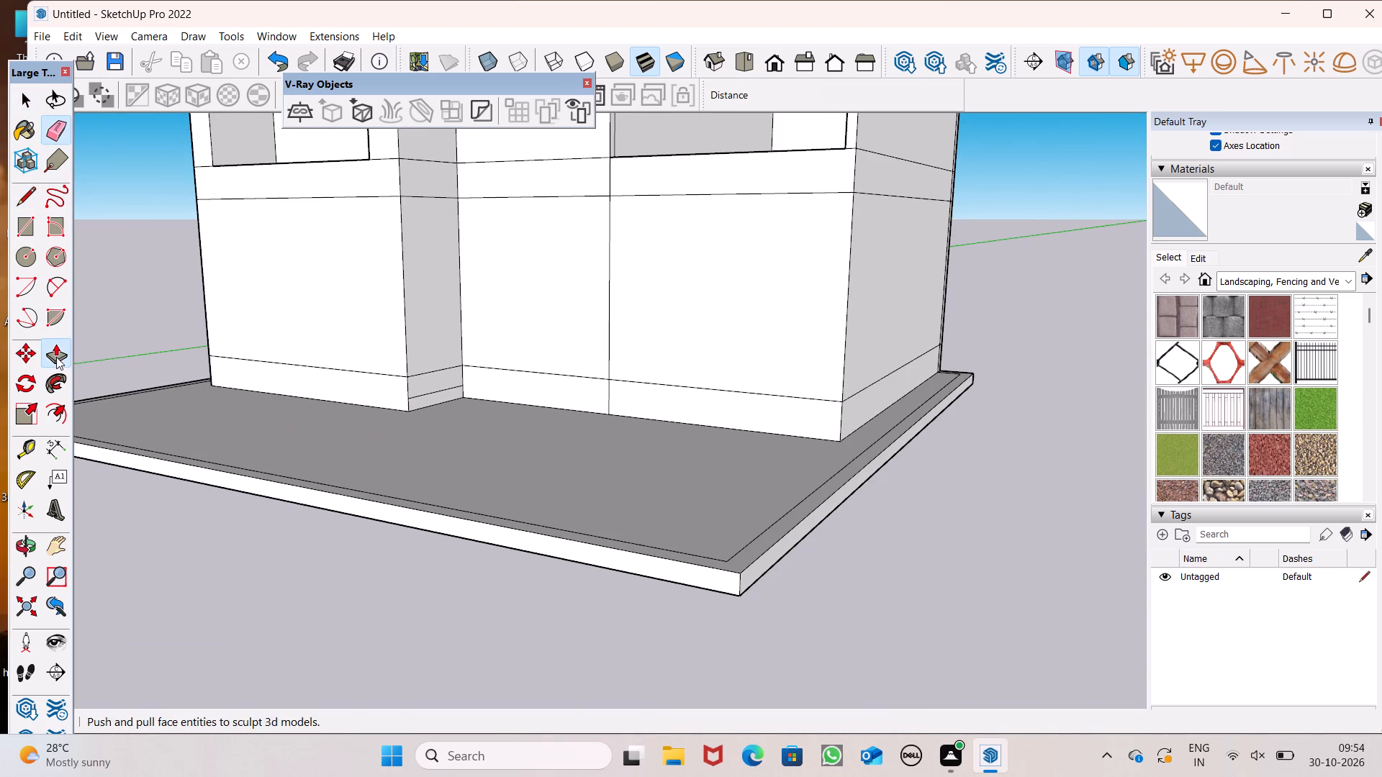
{"action": "scroll", "coordinate": [202, 358], "scroll_direction": "up", "scroll_amount": 4}
{"action": "scroll", "coordinate": [222, 399], "scroll_direction": "down", "scroll_amount": 6}
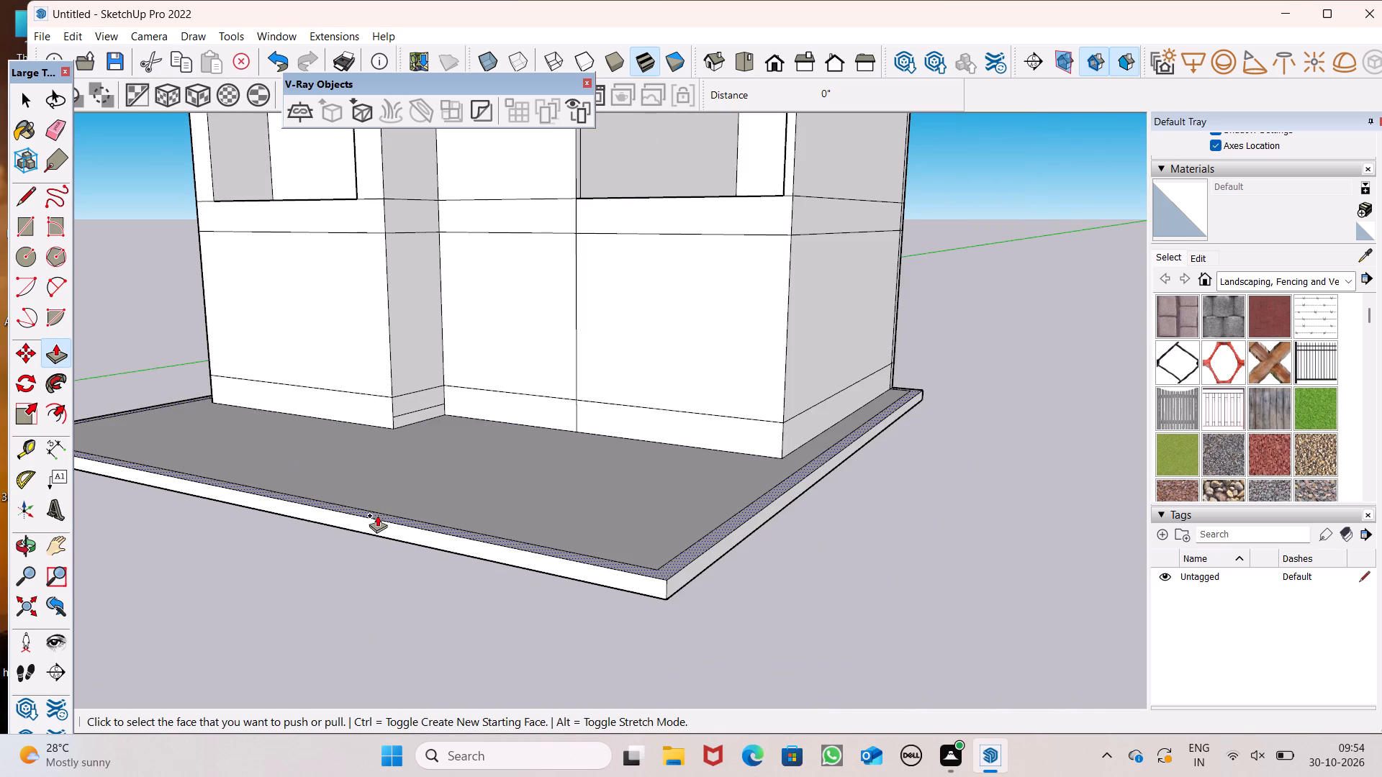
{"action": "middle_click_drag", "start_coordinate": [378, 515], "coordinate": [343, 532]}
{"action": "scroll", "coordinate": [380, 496], "scroll_direction": "up", "scroll_amount": 7}
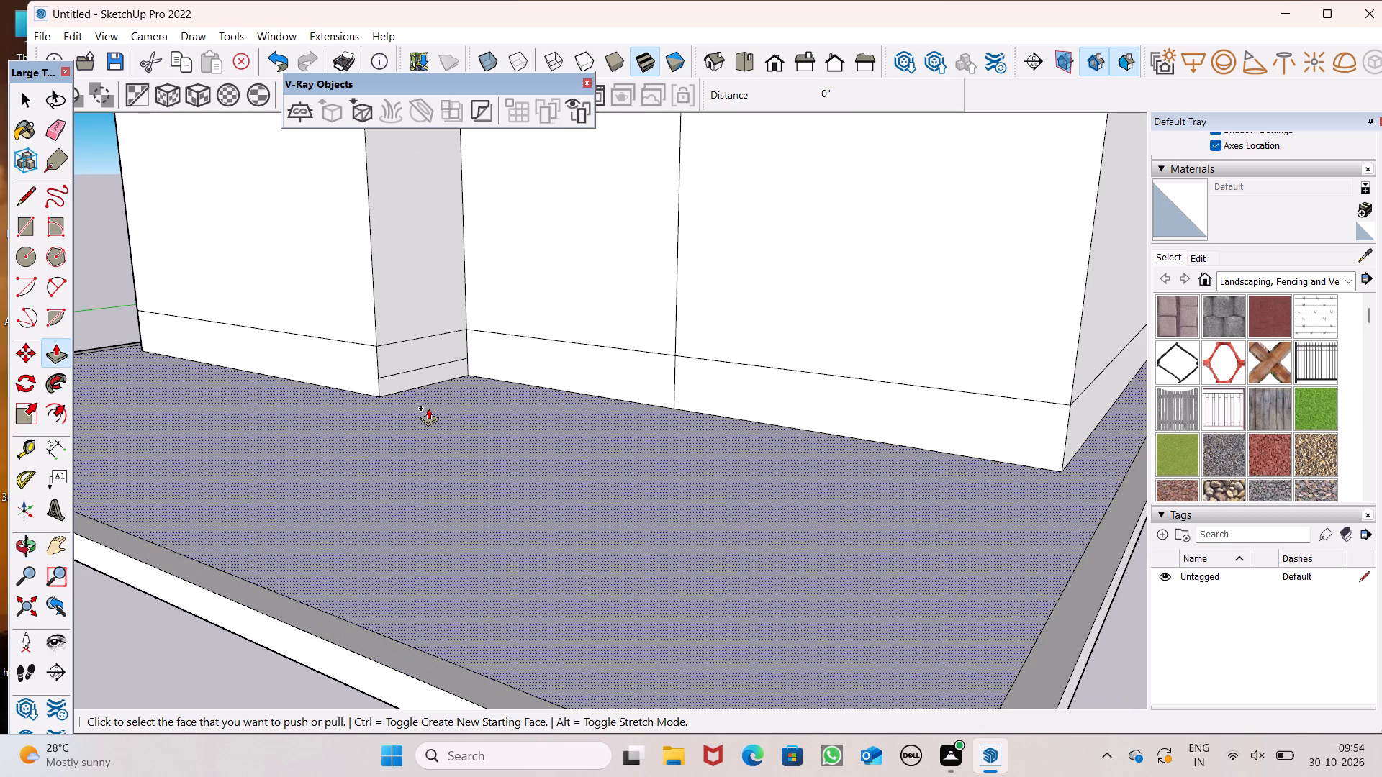
{"action": "scroll", "coordinate": [391, 386], "scroll_direction": "down", "scroll_amount": 3}
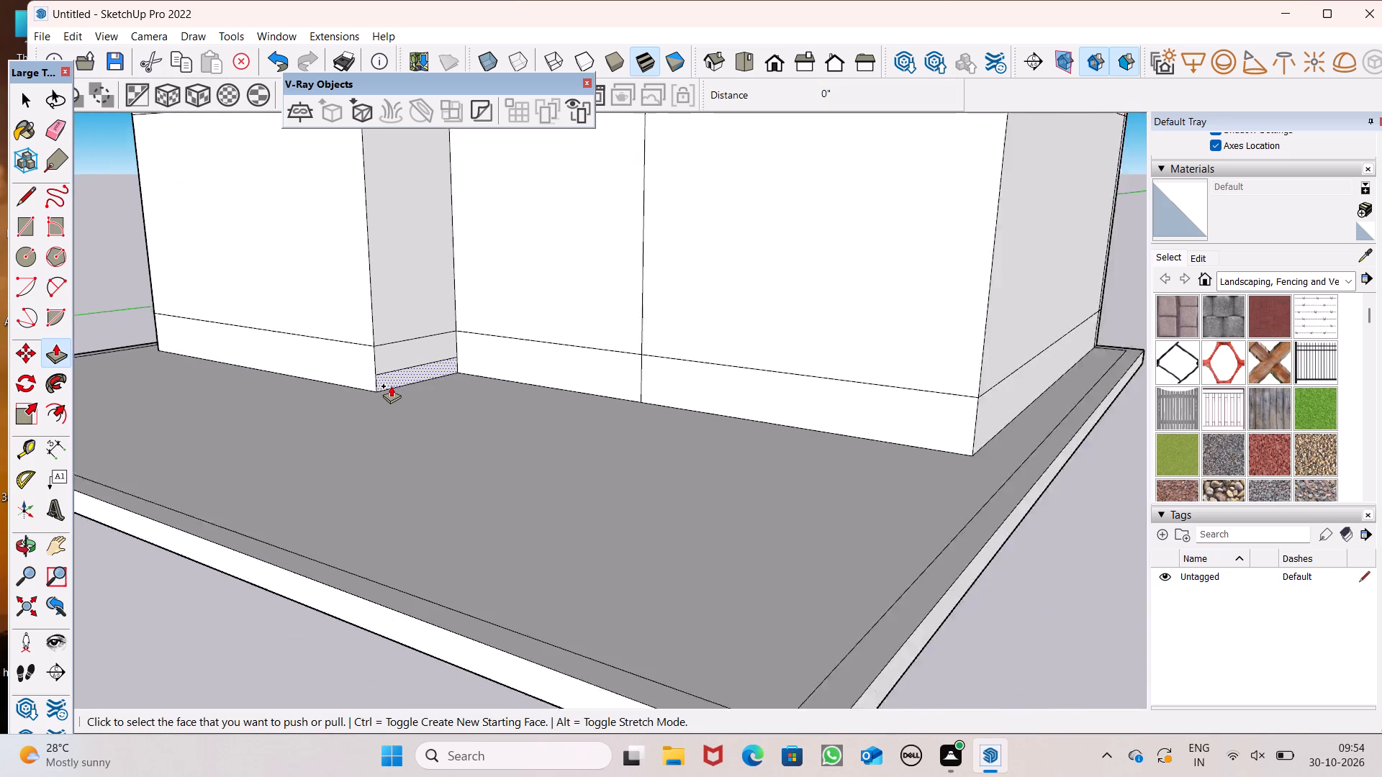
{"action": "scroll", "coordinate": [391, 386], "scroll_direction": "down", "scroll_amount": 2}
{"action": "middle_click_drag", "start_coordinate": [391, 414], "coordinate": [411, 454]}
{"action": "scroll", "coordinate": [399, 397], "scroll_direction": "up", "scroll_amount": 2}
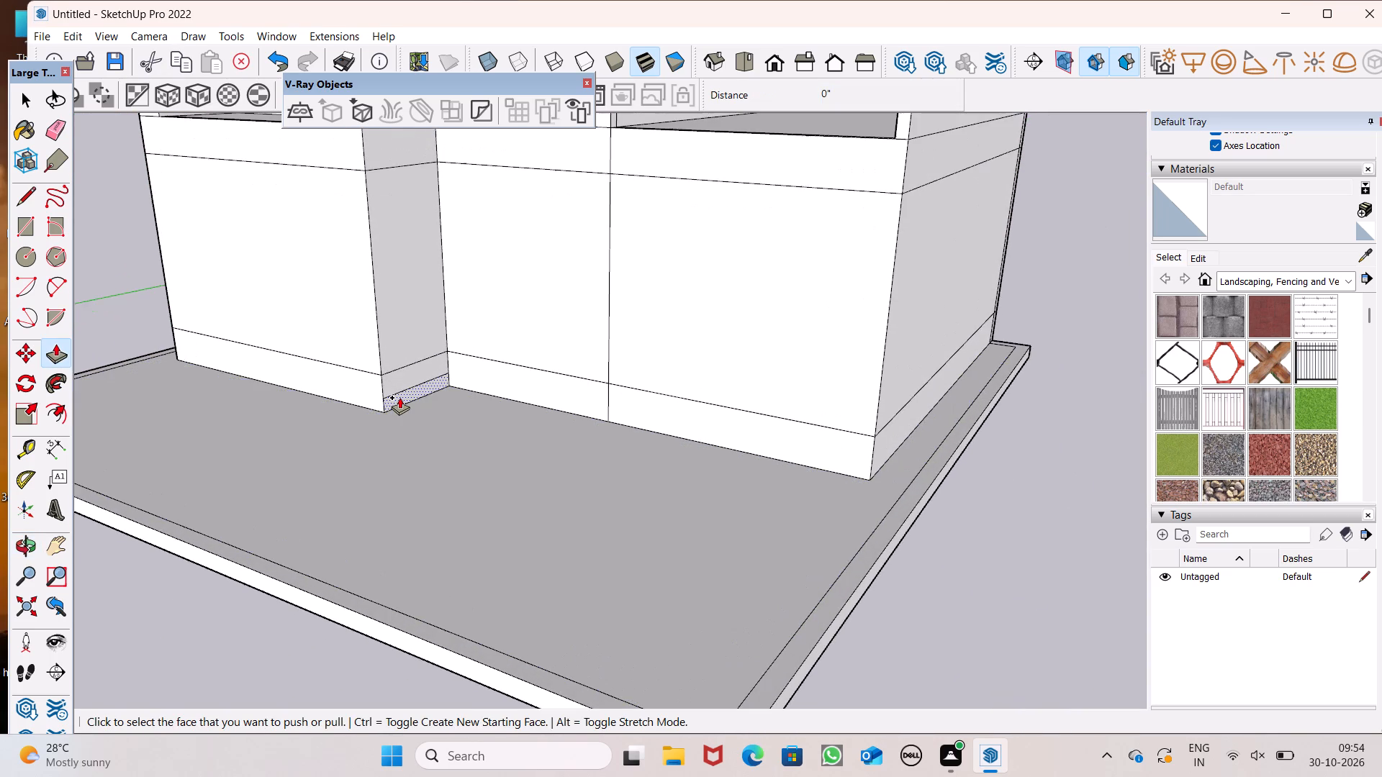
{"action": "scroll", "coordinate": [399, 397], "scroll_direction": "up", "scroll_amount": 1}
{"action": "left_click_drag", "start_coordinate": [400, 396], "coordinate": [527, 501]}
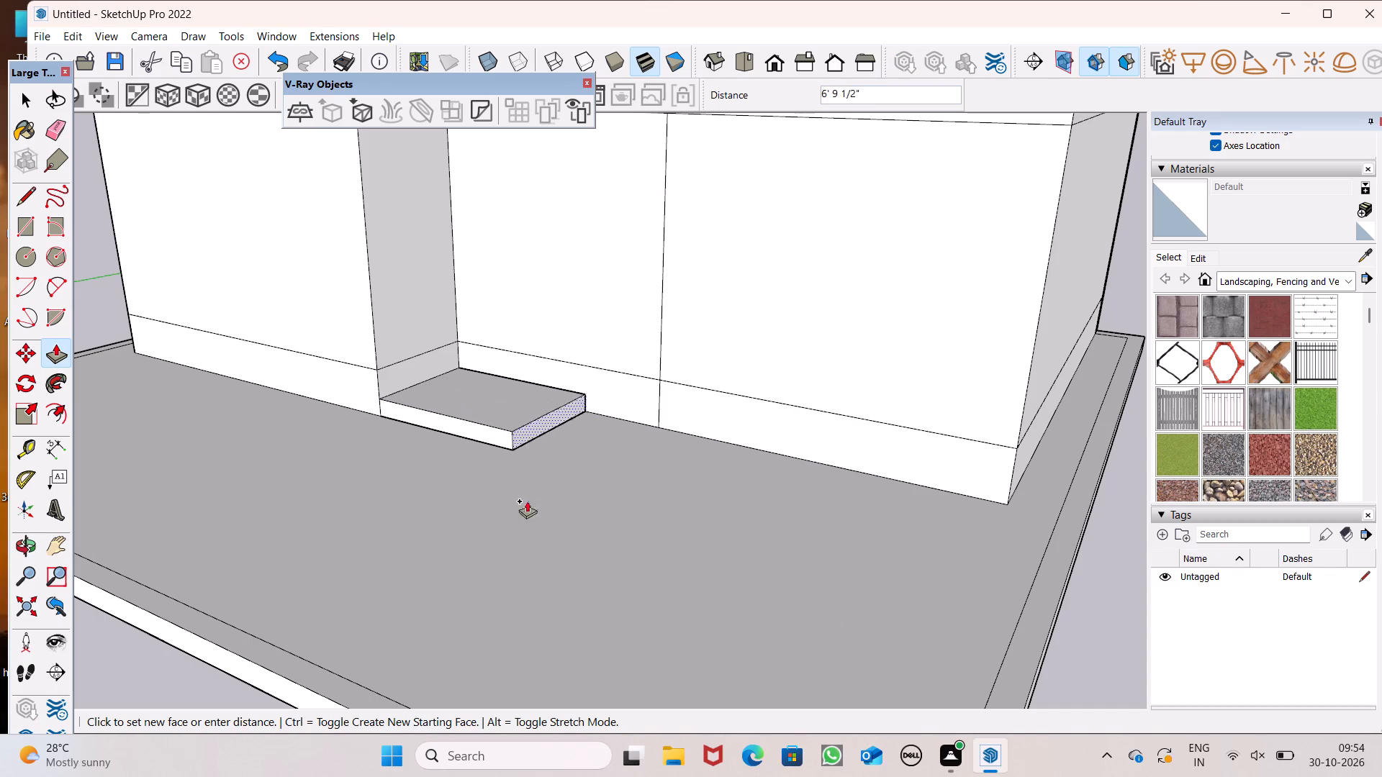
{"action": "left_click_drag", "start_coordinate": [527, 501], "coordinate": [1015, 479]}
Examine the new front plinth, the facade openings and the whole building from several angles and distances.
{"action": "scroll", "coordinate": [957, 473], "scroll_direction": "down", "scroll_amount": 4}
{"action": "middle_click_drag", "start_coordinate": [1039, 600], "coordinate": [1011, 536]}
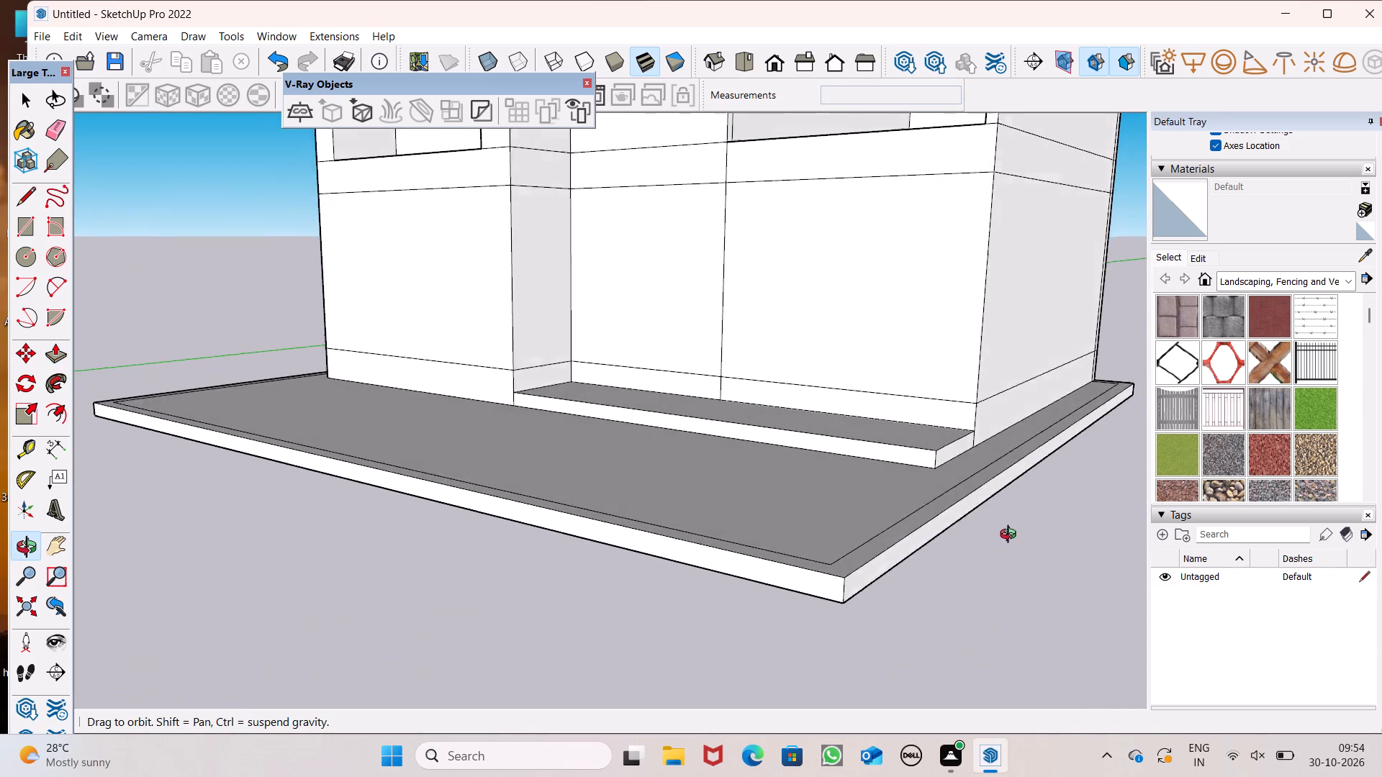
{"action": "middle_click_drag", "start_coordinate": [1011, 536], "coordinate": [1149, 558]}
{"action": "scroll", "coordinate": [808, 598], "scroll_direction": "down", "scroll_amount": 7}
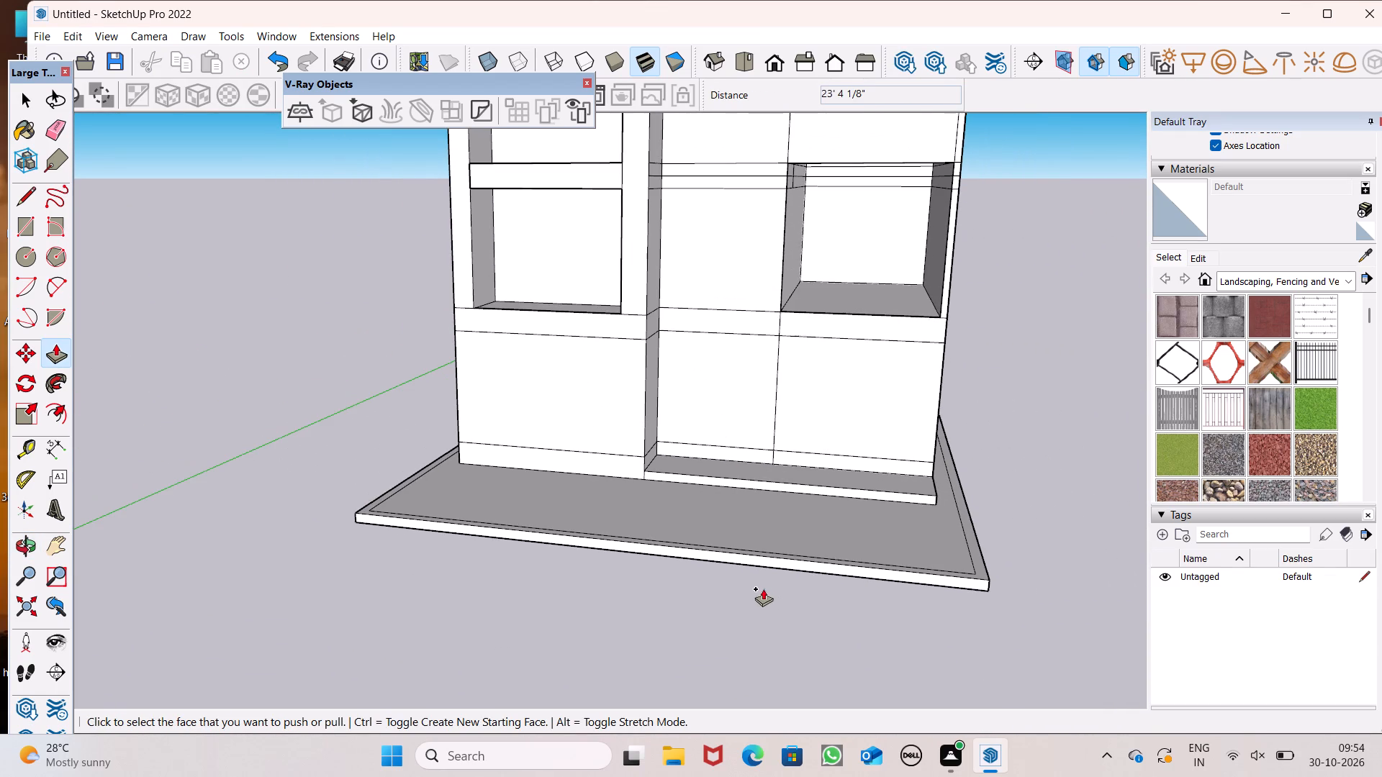
{"action": "middle_click_drag", "start_coordinate": [631, 486], "coordinate": [654, 526]}
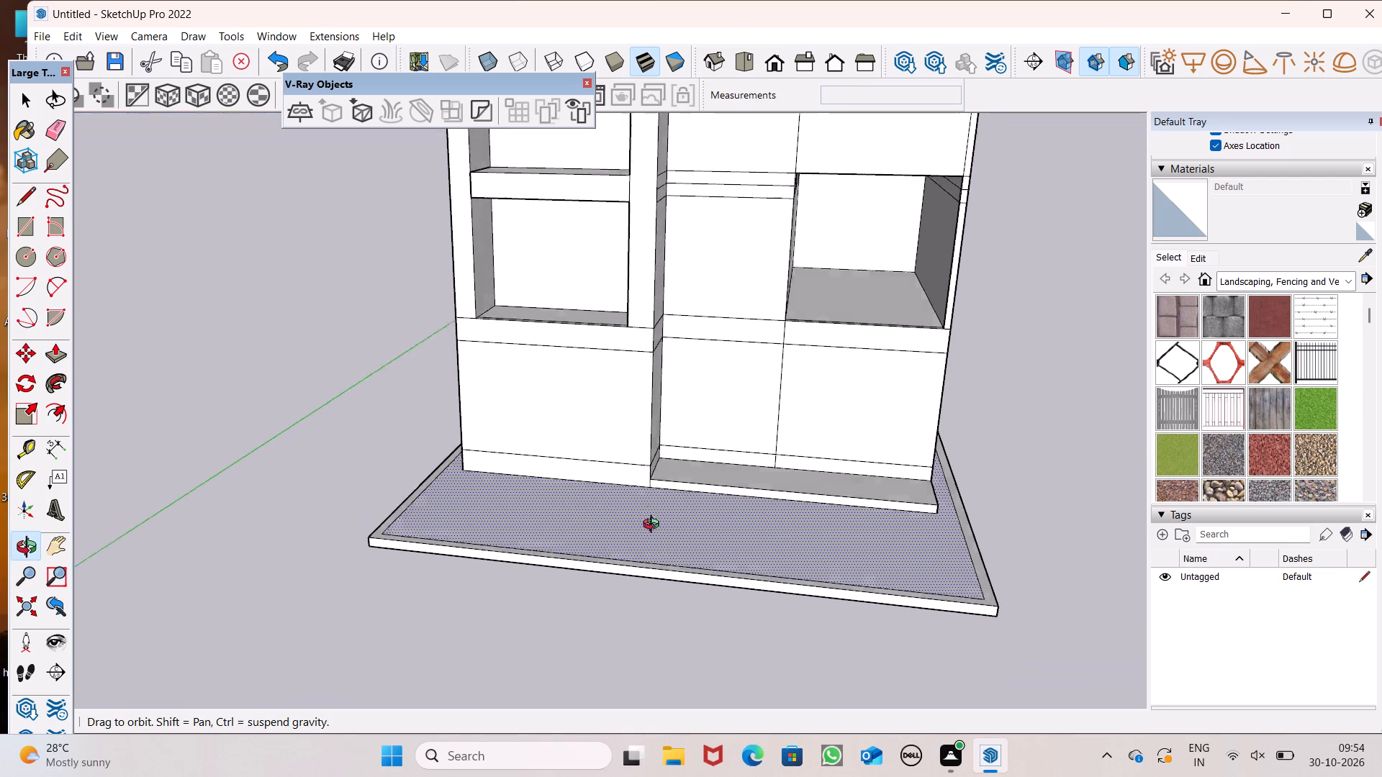
{"action": "middle_click_drag", "start_coordinate": [654, 526], "coordinate": [659, 532]}
{"action": "scroll", "coordinate": [669, 547], "scroll_direction": "down", "scroll_amount": 1}
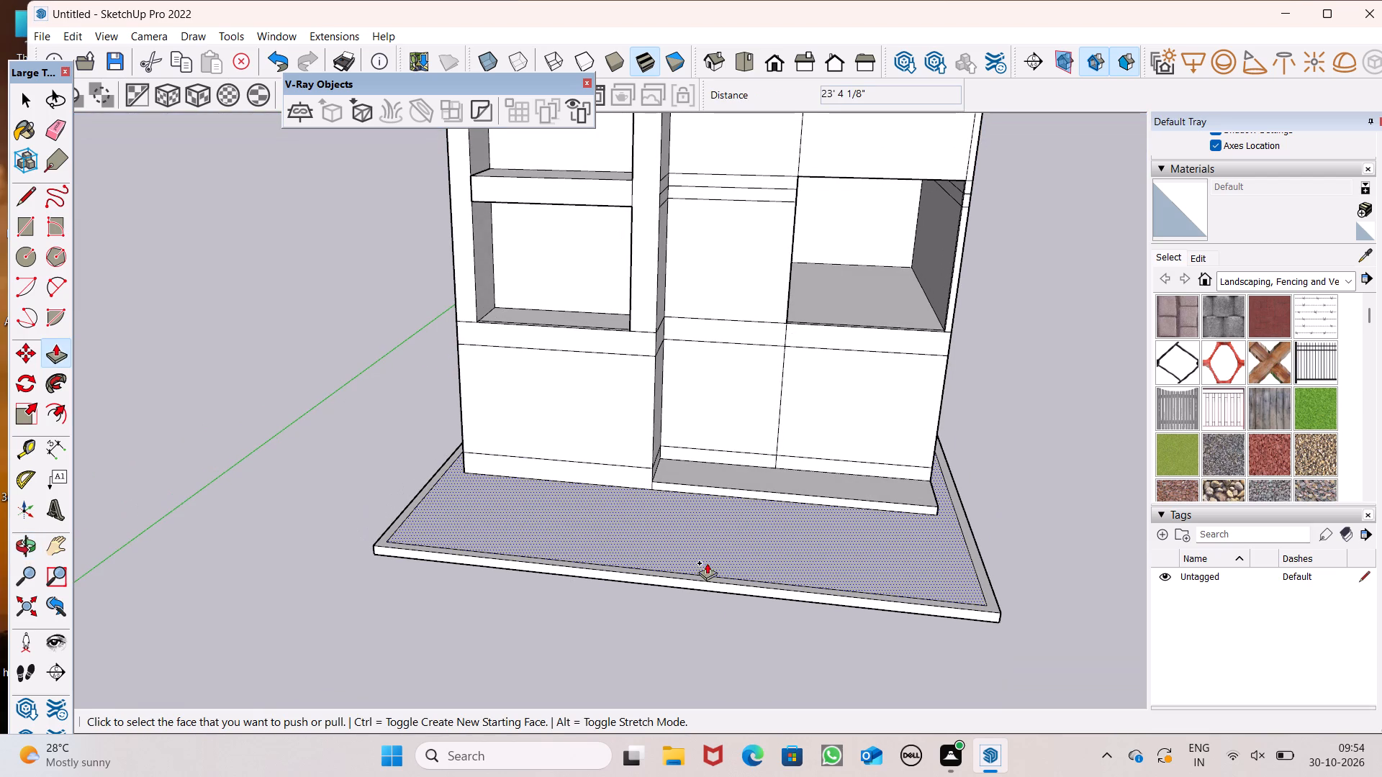
{"action": "middle_click_drag", "start_coordinate": [704, 563], "coordinate": [626, 540]}
{"action": "scroll", "coordinate": [716, 494], "scroll_direction": "down", "scroll_amount": 2}
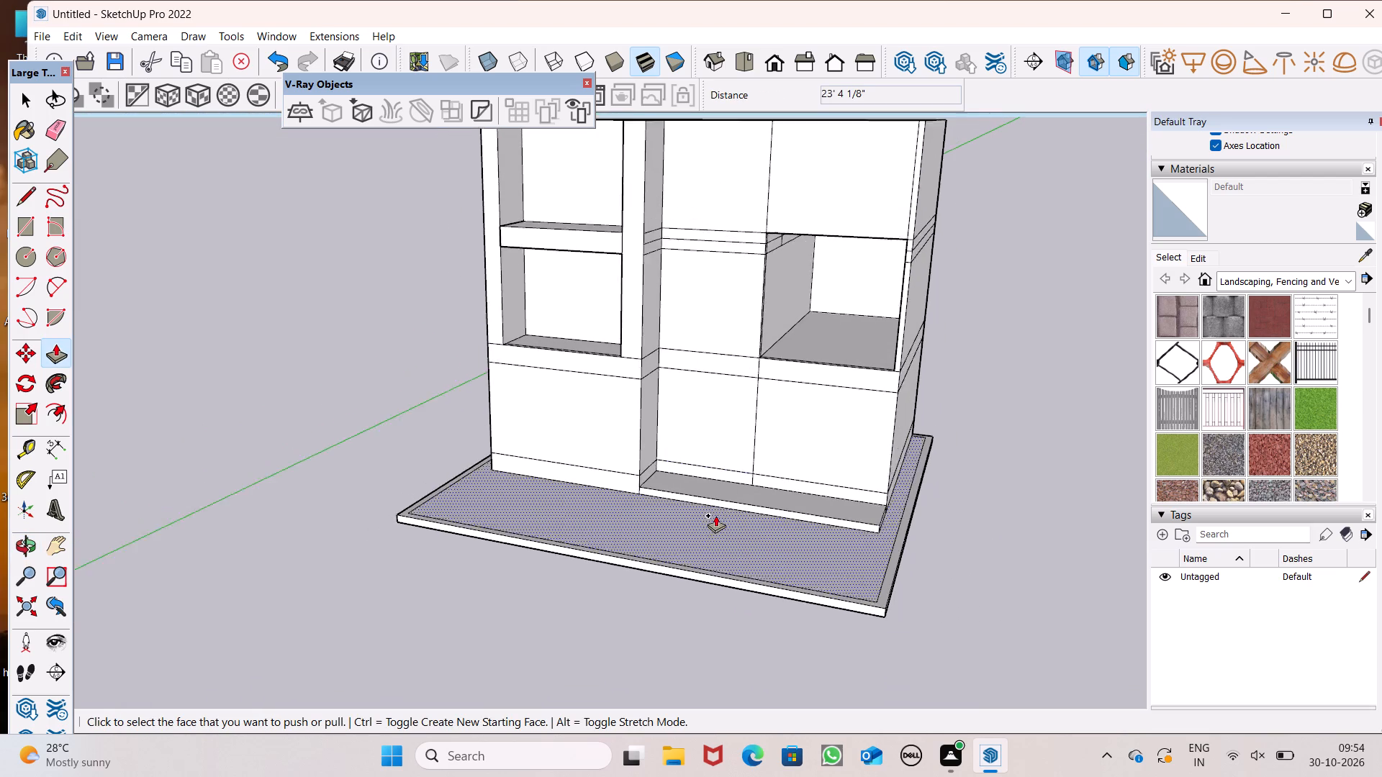
{"action": "scroll", "coordinate": [715, 515], "scroll_direction": "down", "scroll_amount": 8}
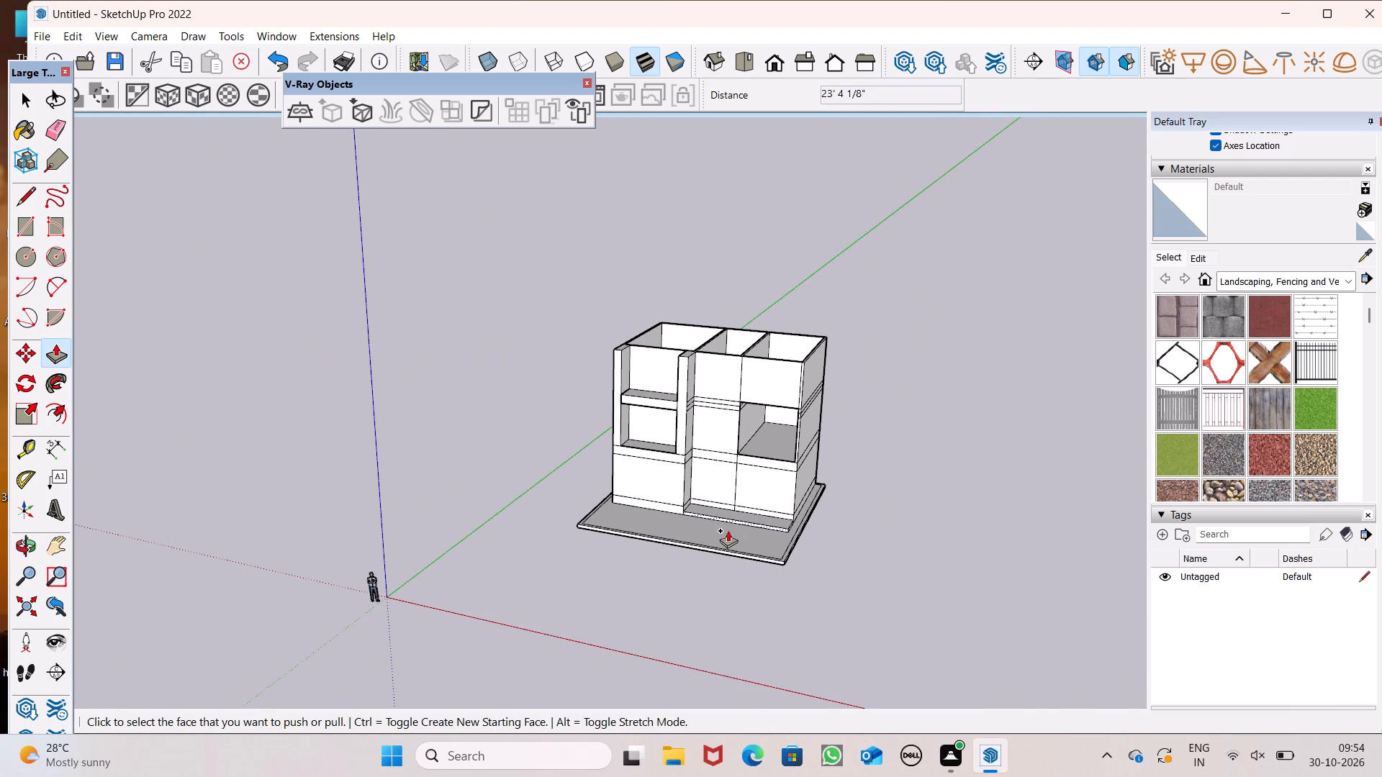
{"action": "middle_click_drag", "start_coordinate": [728, 540], "coordinate": [805, 502]}
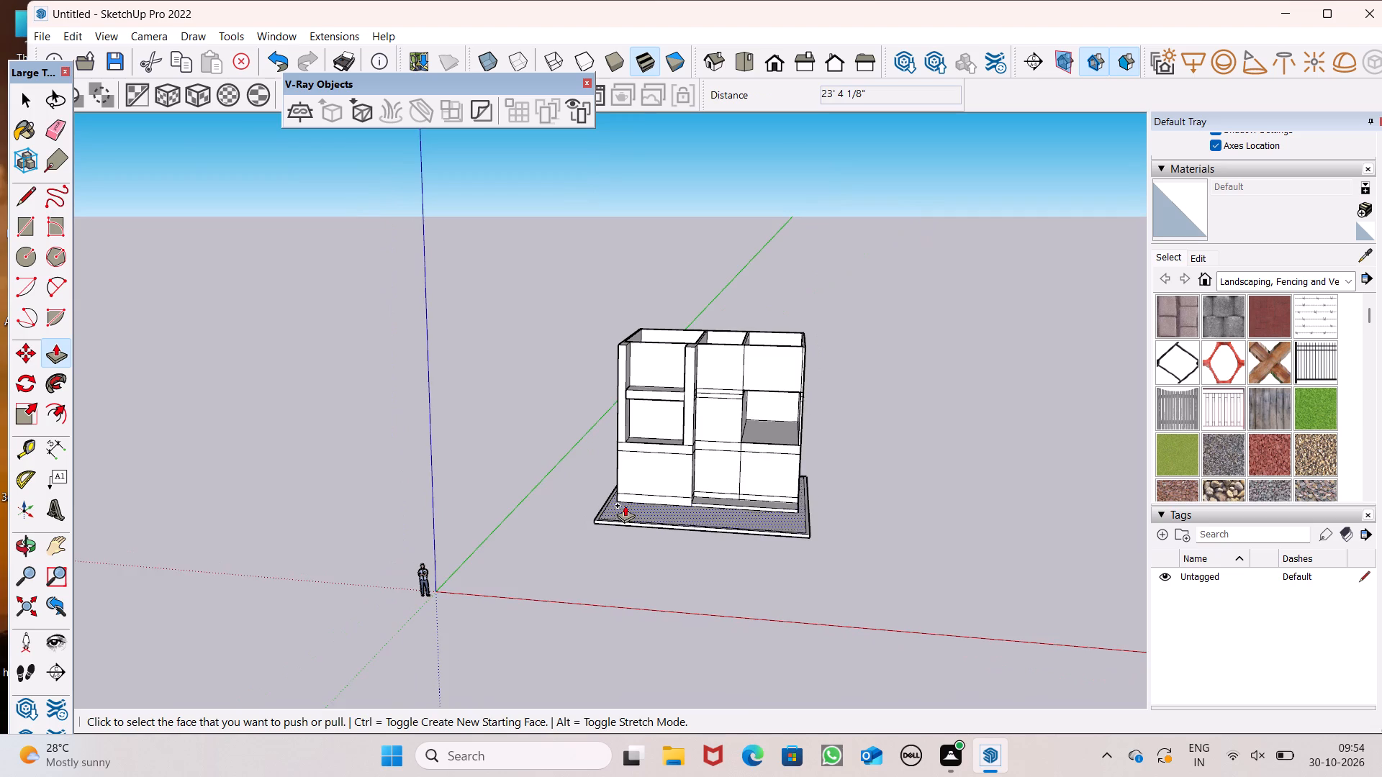
{"action": "scroll", "coordinate": [625, 505], "scroll_direction": "up", "scroll_amount": 6}
{"action": "scroll", "coordinate": [651, 485], "scroll_direction": "down", "scroll_amount": 2}
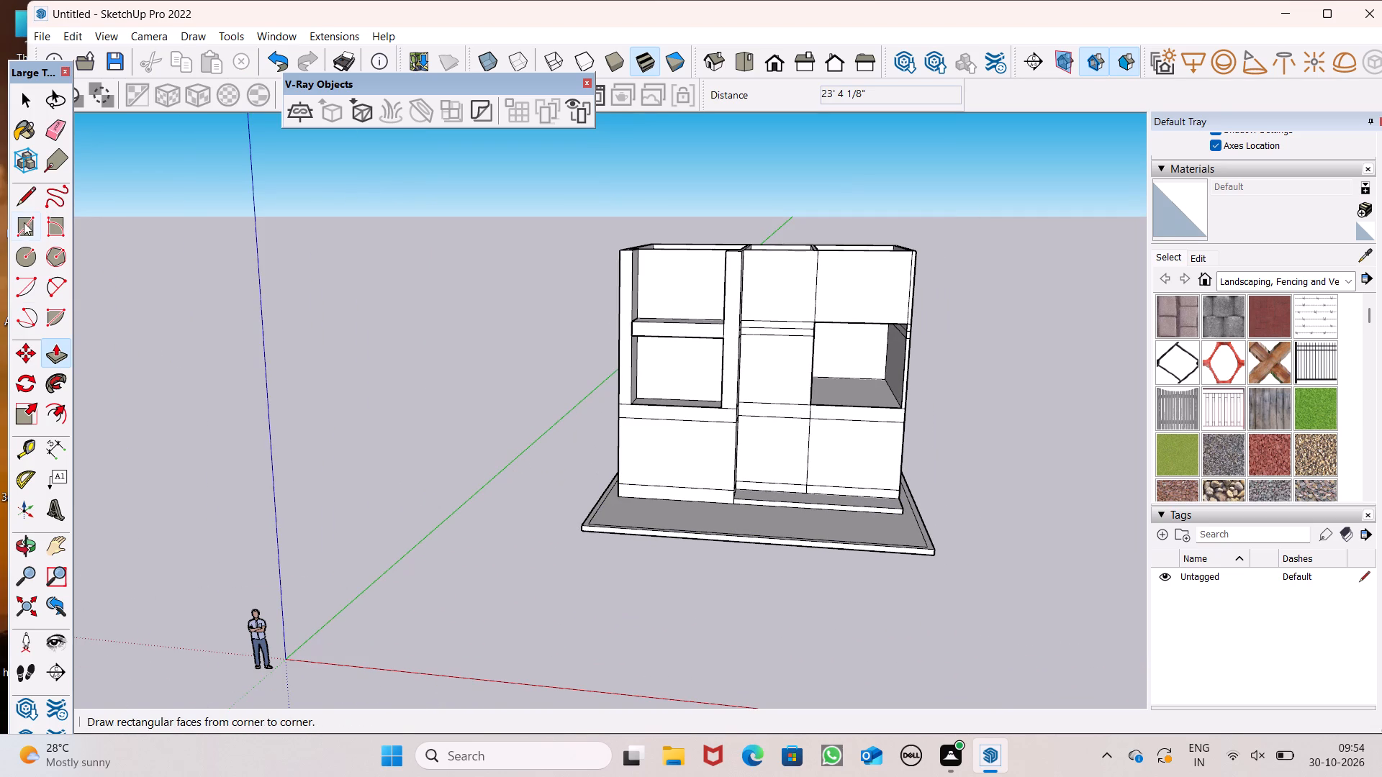
{"action": "left_click", "coordinate": [24, 220]}
{"action": "middle_click_drag", "start_coordinate": [705, 550], "coordinate": [462, 578]}
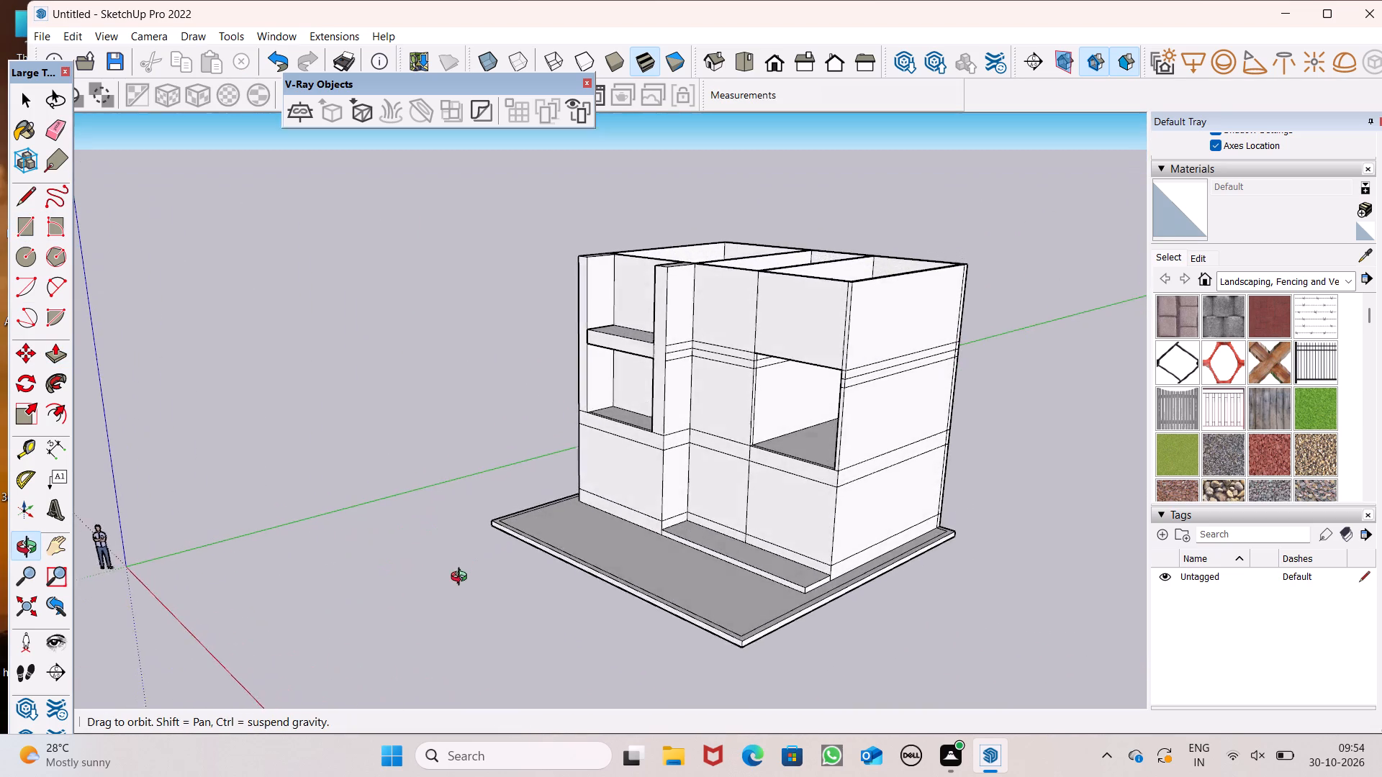
{"action": "middle_click_drag", "start_coordinate": [462, 578], "coordinate": [674, 497]}
{"action": "middle_click", "coordinate": [674, 496]}
{"action": "middle_click_drag", "start_coordinate": [674, 496], "coordinate": [668, 536]}
{"action": "scroll", "coordinate": [666, 530], "scroll_direction": "down", "scroll_amount": 3}
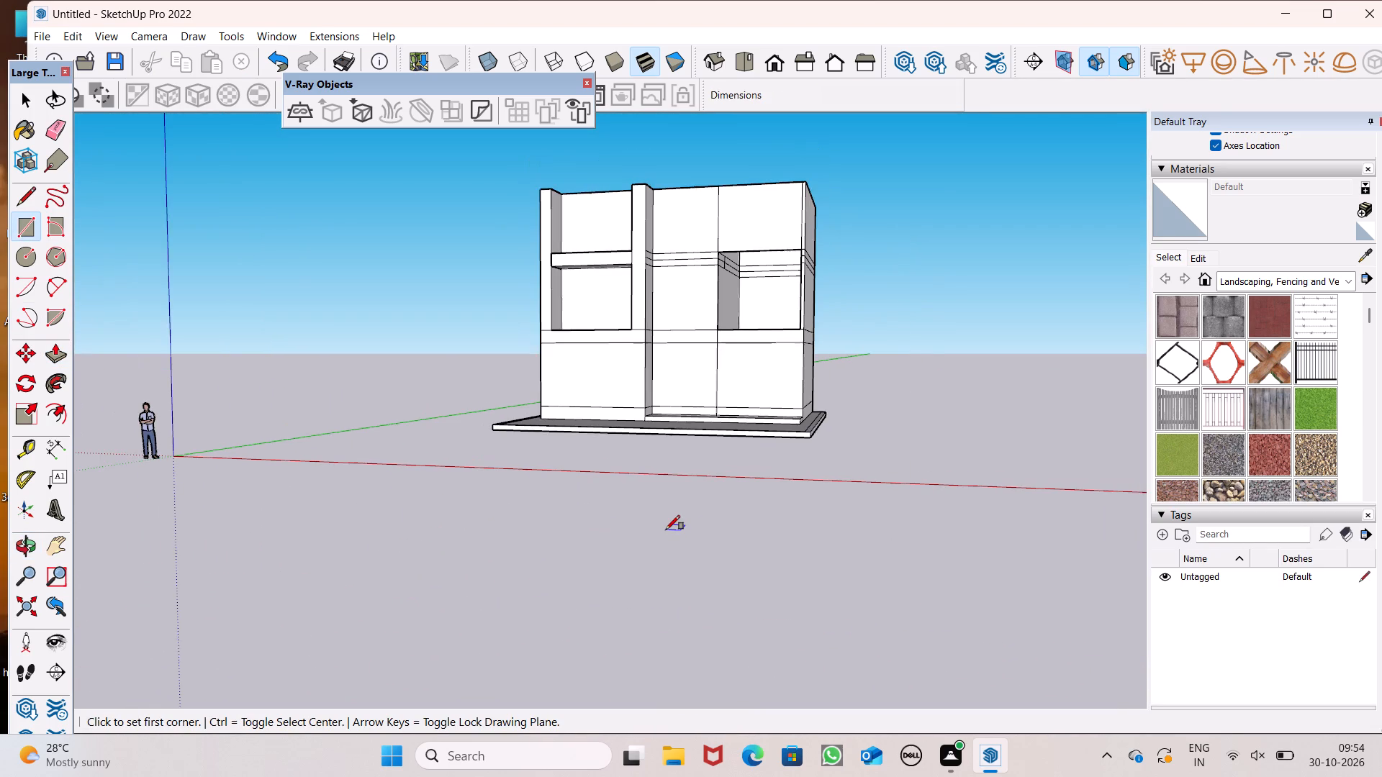
{"action": "scroll", "coordinate": [666, 530], "scroll_direction": "down", "scroll_amount": 2}
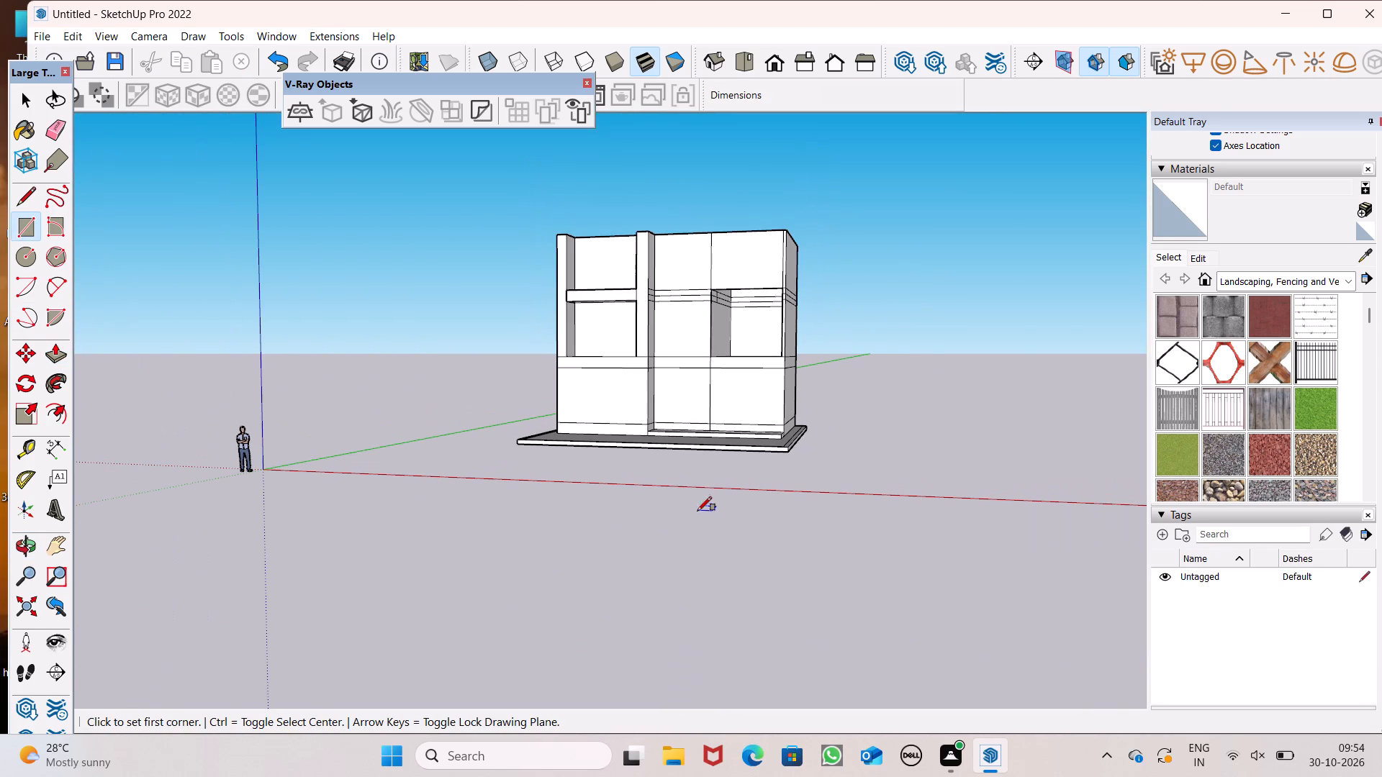
{"action": "middle_click_drag", "start_coordinate": [697, 511], "coordinate": [730, 538]}
{"action": "scroll", "coordinate": [744, 340], "scroll_direction": "up", "scroll_amount": 2}
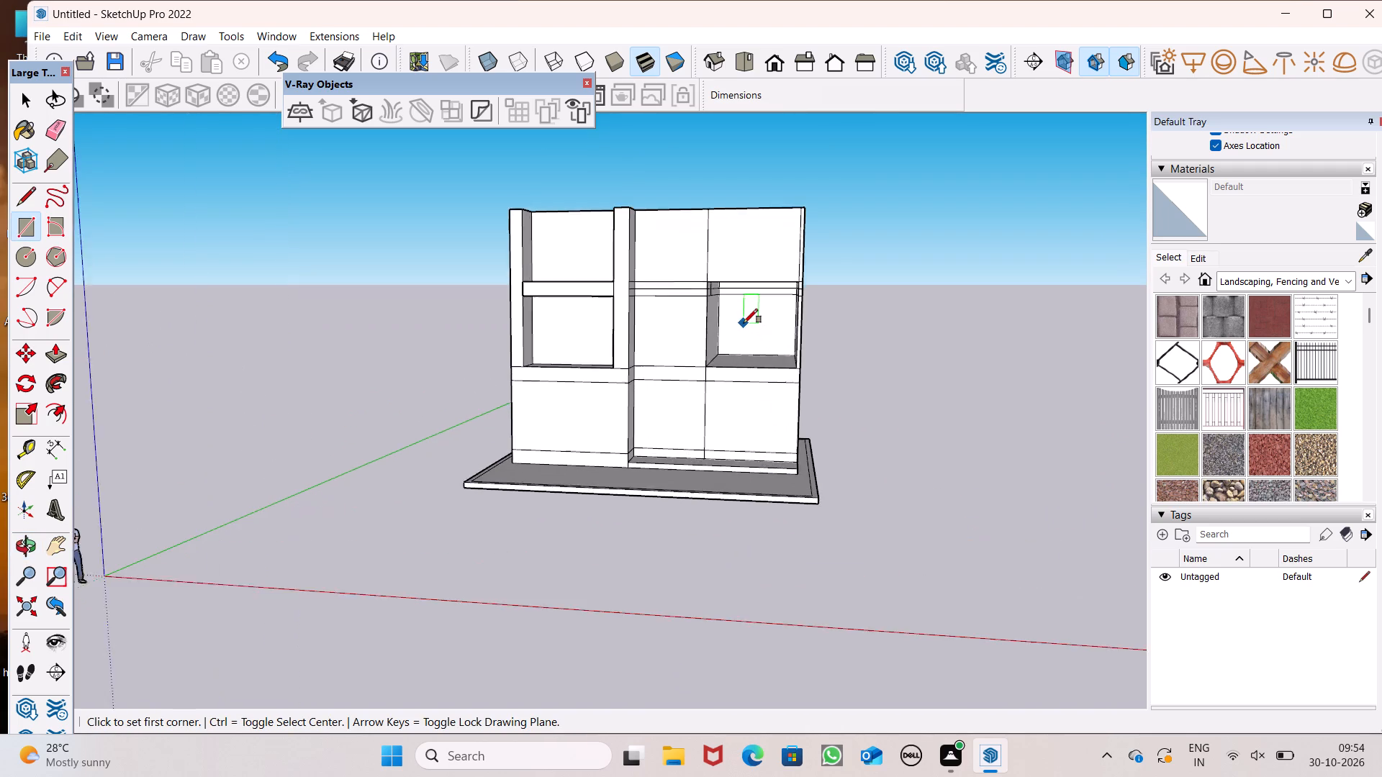
{"action": "scroll", "coordinate": [744, 323], "scroll_direction": "up", "scroll_amount": 5}
{"action": "scroll", "coordinate": [749, 359], "scroll_direction": "down", "scroll_amount": 3}
{"action": "middle_click_drag", "start_coordinate": [764, 445], "coordinate": [683, 529]}
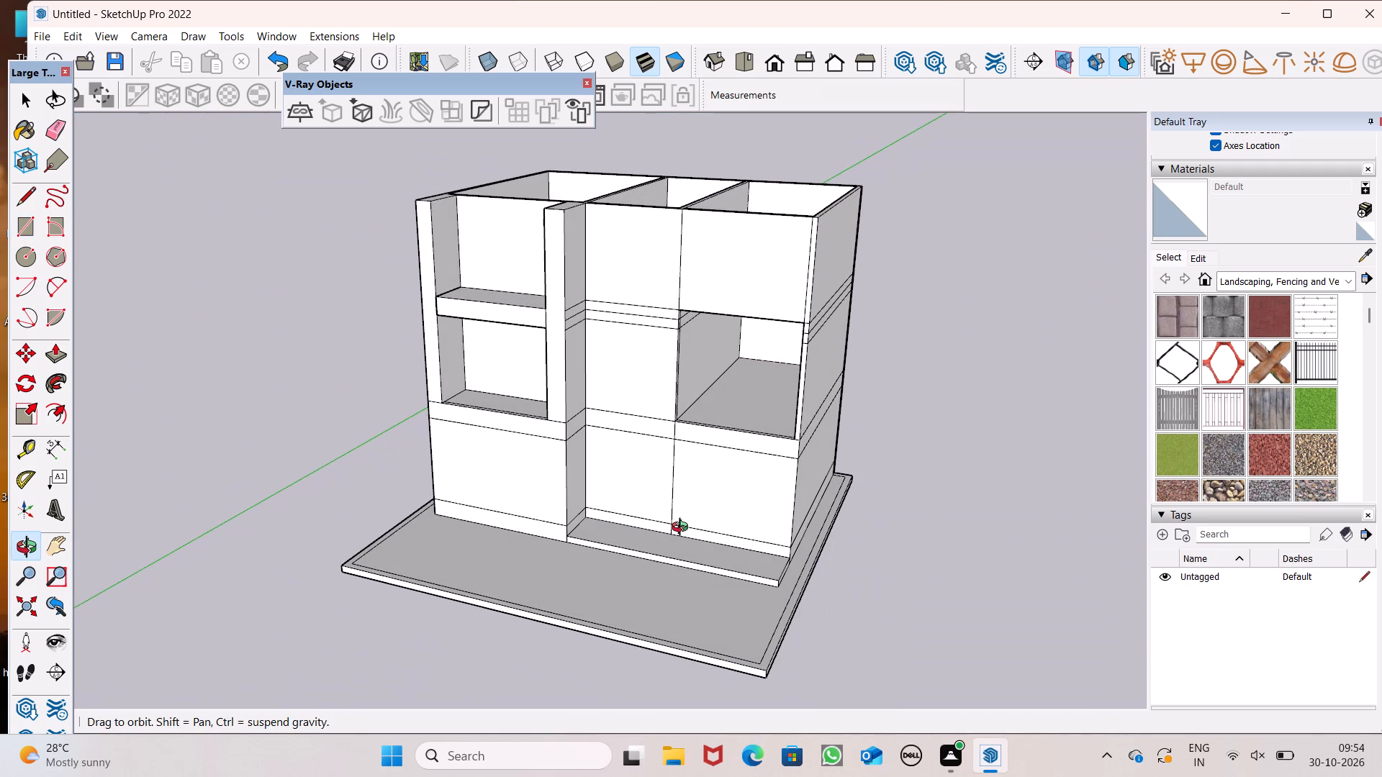
{"action": "middle_click_drag", "start_coordinate": [683, 529], "coordinate": [769, 512]}
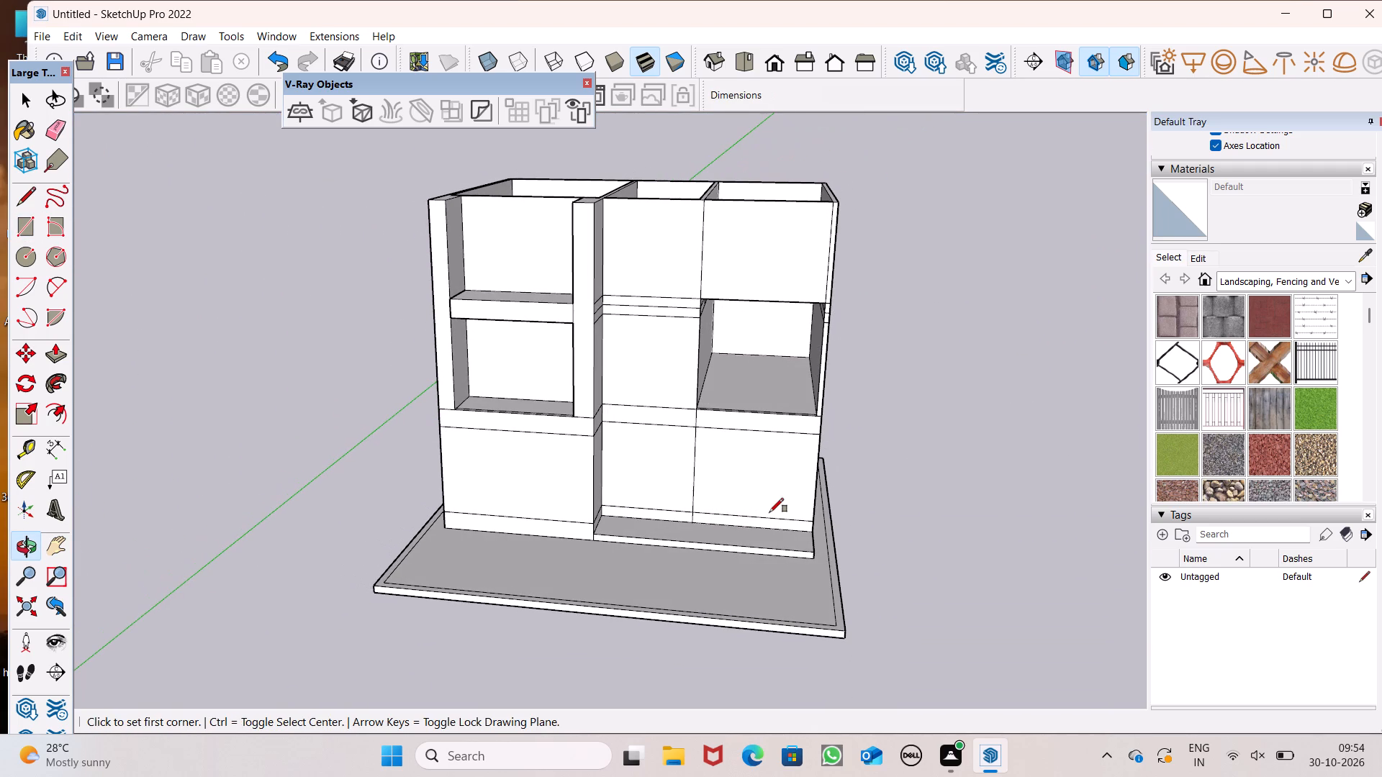
{"action": "middle_click_drag", "start_coordinate": [767, 514], "coordinate": [741, 508]}
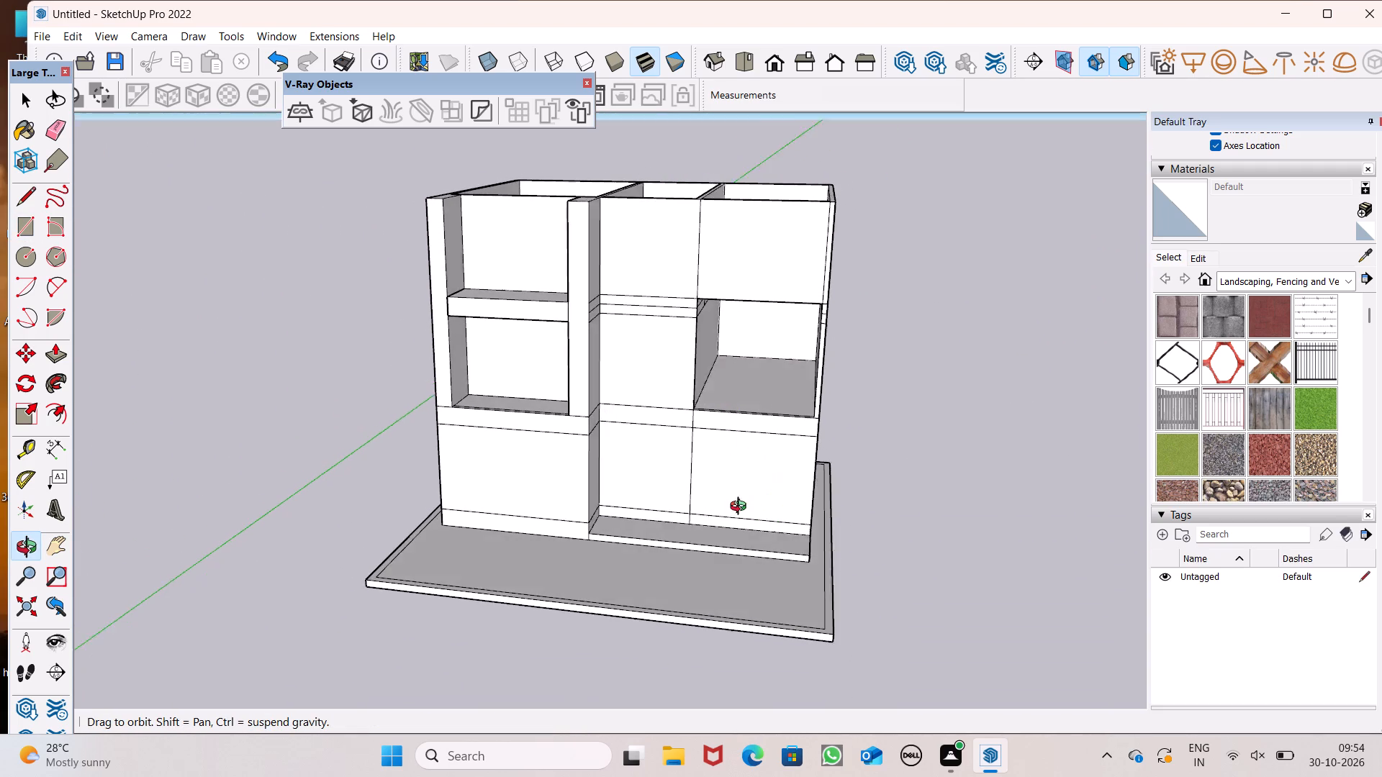
{"action": "middle_click_drag", "start_coordinate": [741, 508], "coordinate": [665, 478]}
{"action": "scroll", "coordinate": [669, 482], "scroll_direction": "down", "scroll_amount": 2}
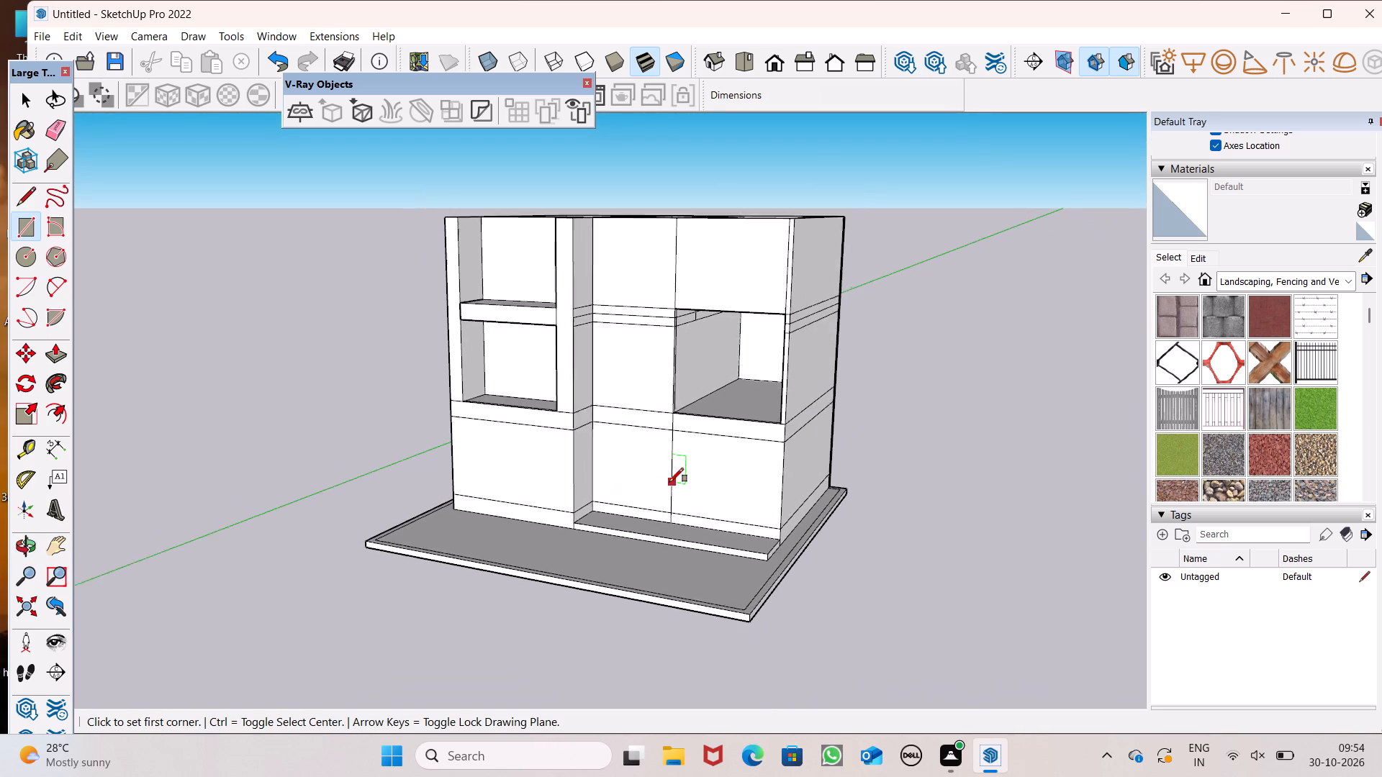
{"action": "scroll", "coordinate": [669, 482], "scroll_direction": "down", "scroll_amount": 2}
{"action": "middle_click_drag", "start_coordinate": [675, 501], "coordinate": [620, 509]}
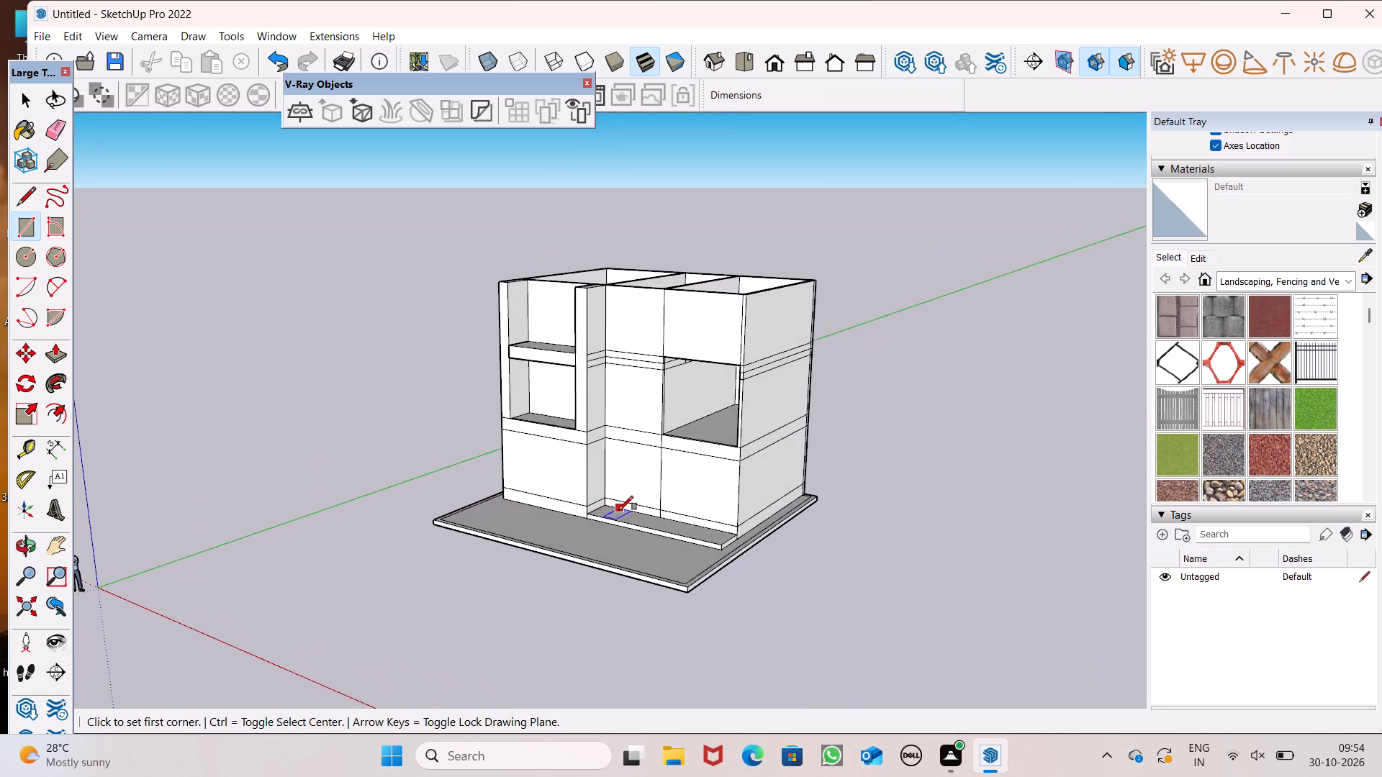
{"action": "scroll", "coordinate": [619, 510], "scroll_direction": "up", "scroll_amount": 6}
{"action": "scroll", "coordinate": [615, 511], "scroll_direction": "down", "scroll_amount": 7}
{"action": "middle_click_drag", "start_coordinate": [615, 513], "coordinate": [649, 499]}
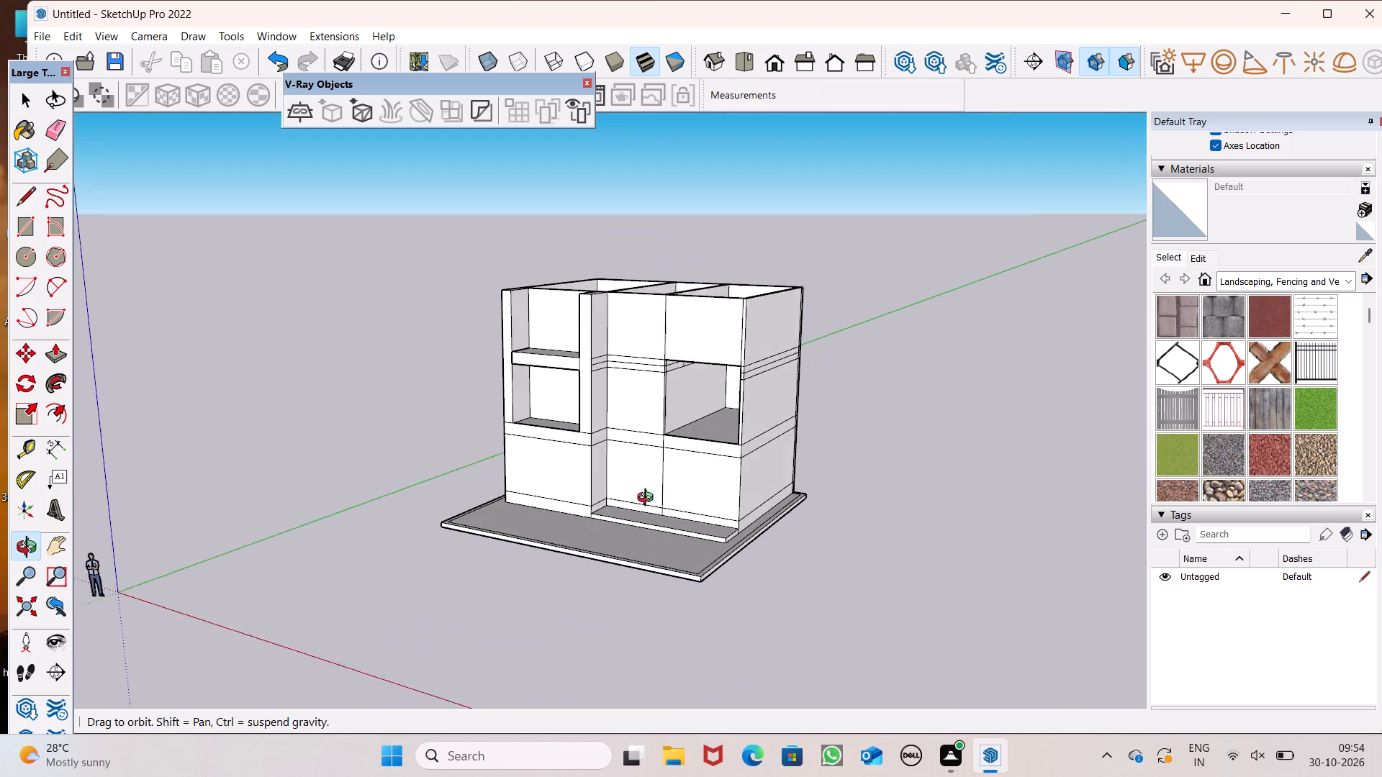
{"action": "middle_click_drag", "start_coordinate": [649, 499], "coordinate": [689, 486]}
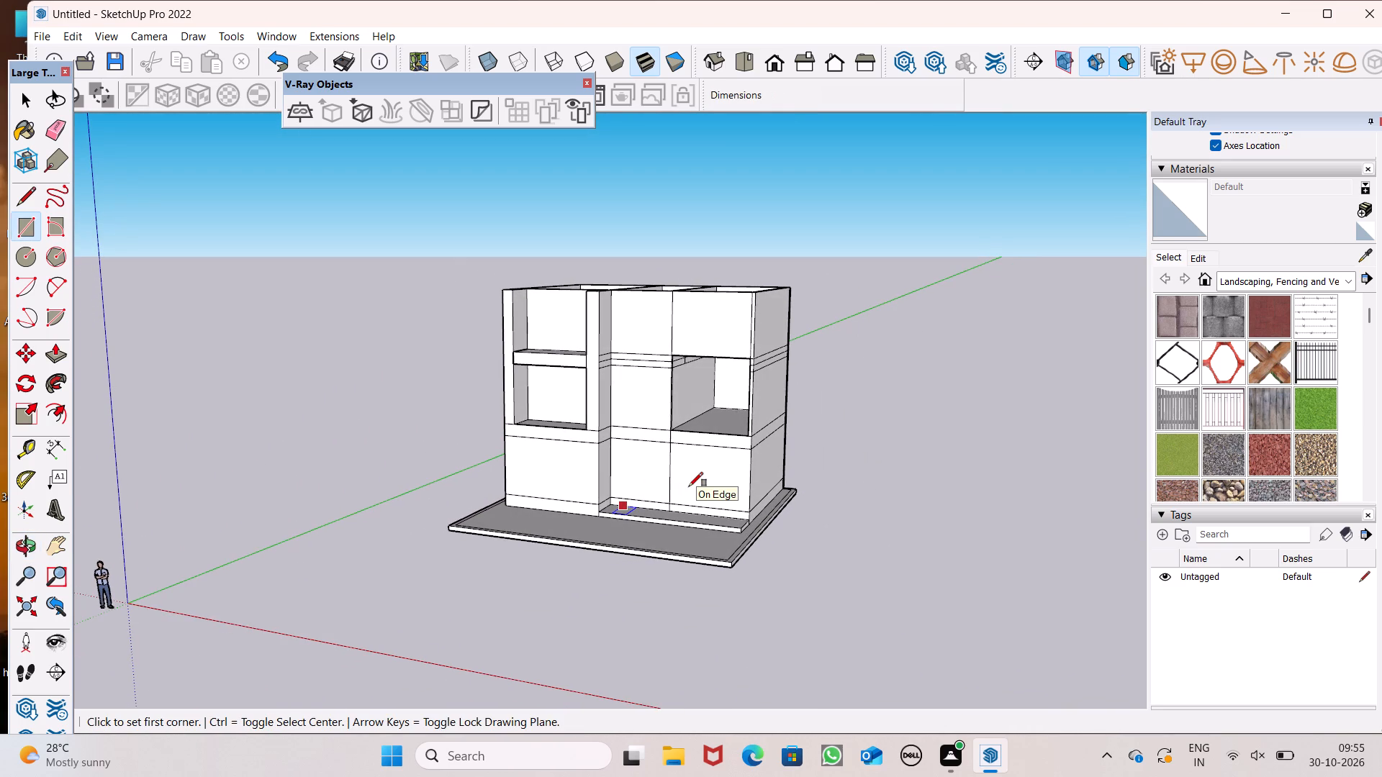
{"action": "scroll", "coordinate": [659, 360], "scroll_direction": "up", "scroll_amount": 5}
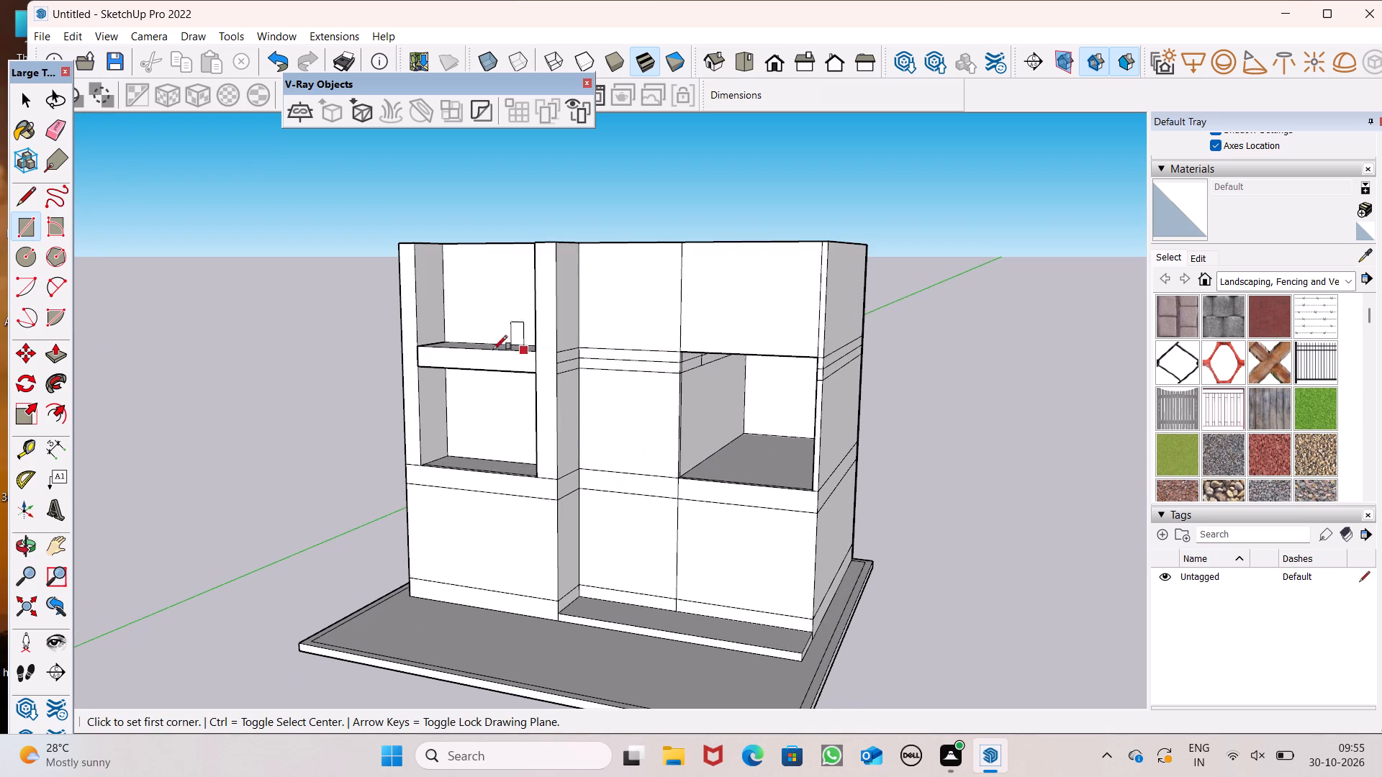
Erase the upper two band lines on the side face of the projecting front wall below the top storey.
{"action": "left_click", "coordinate": [57, 140]}
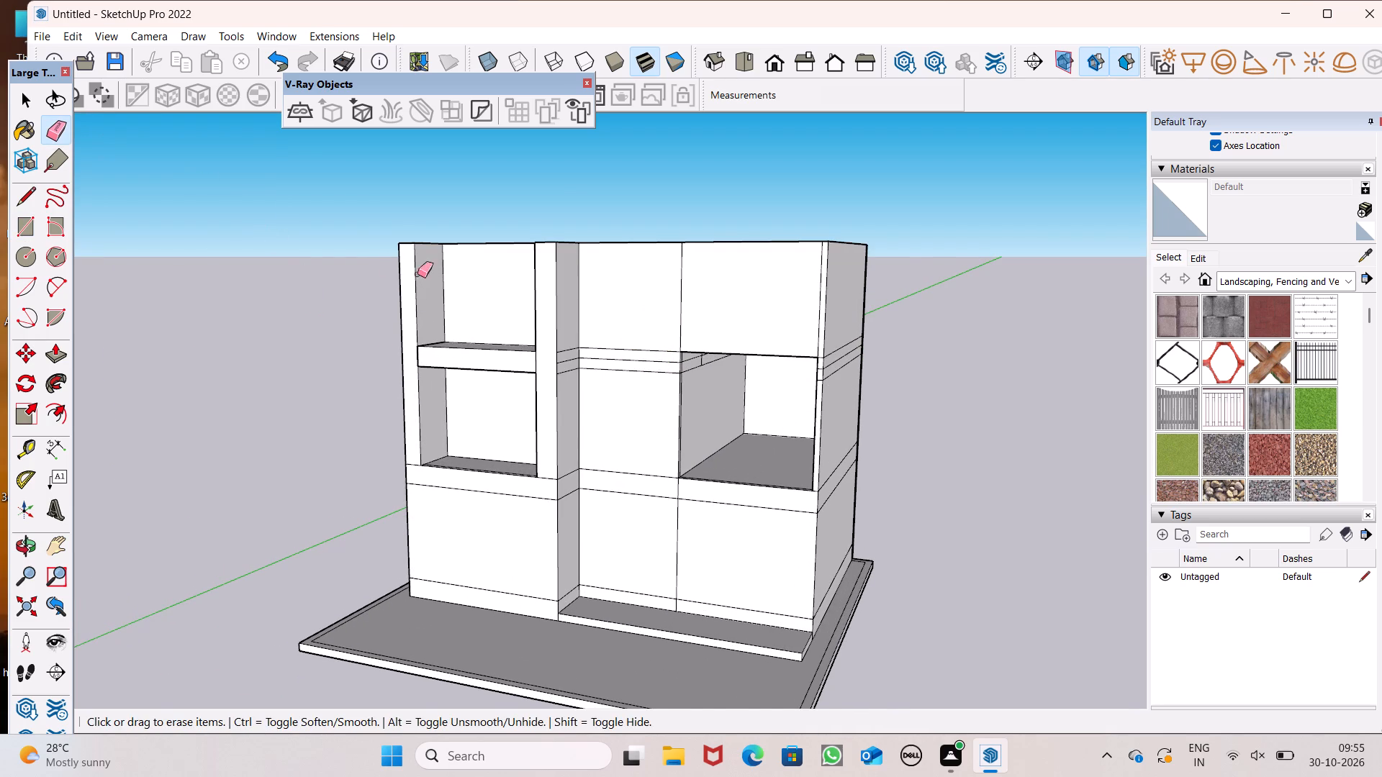
{"action": "scroll", "coordinate": [438, 283], "scroll_direction": "up", "scroll_amount": 6}
{"action": "left_click_drag", "start_coordinate": [623, 388], "coordinate": [620, 406]}
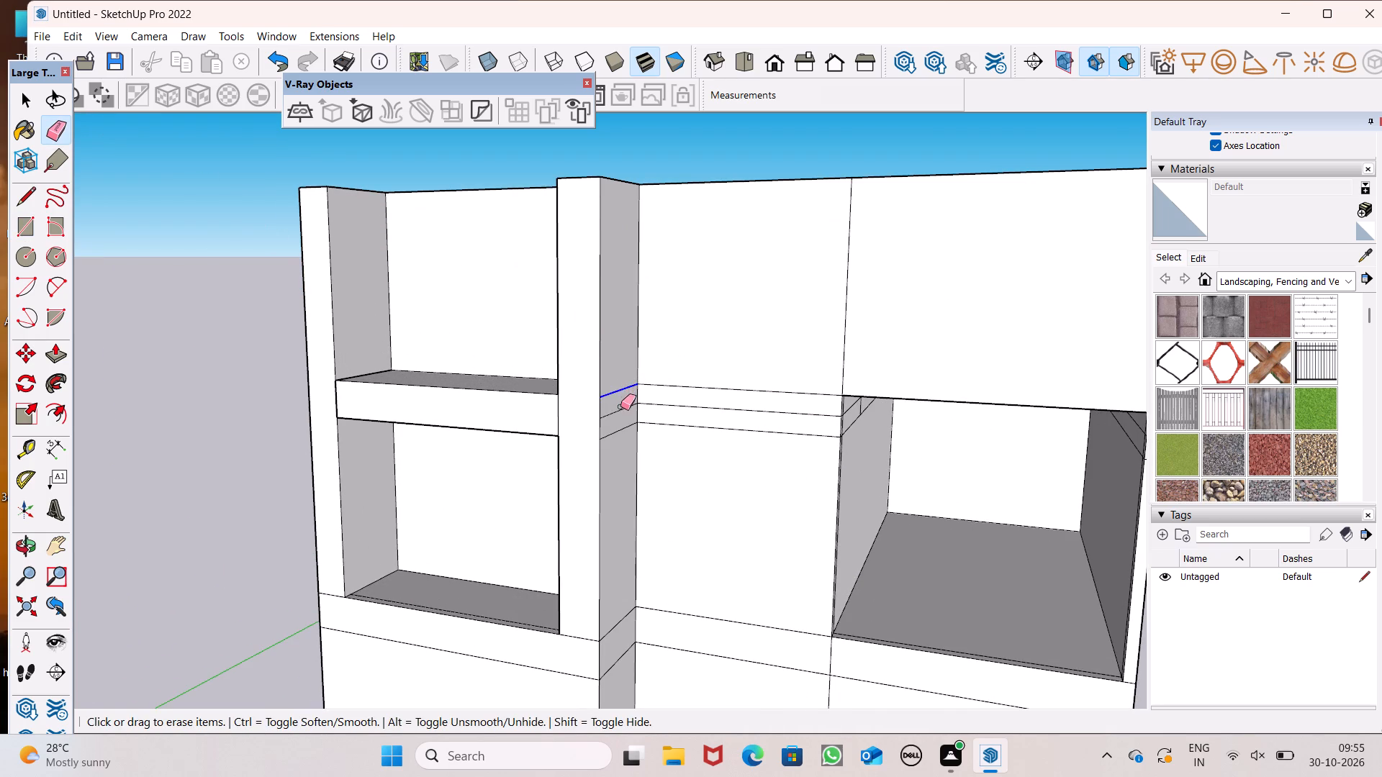
{"action": "left_click_drag", "start_coordinate": [620, 406], "coordinate": [623, 412]}
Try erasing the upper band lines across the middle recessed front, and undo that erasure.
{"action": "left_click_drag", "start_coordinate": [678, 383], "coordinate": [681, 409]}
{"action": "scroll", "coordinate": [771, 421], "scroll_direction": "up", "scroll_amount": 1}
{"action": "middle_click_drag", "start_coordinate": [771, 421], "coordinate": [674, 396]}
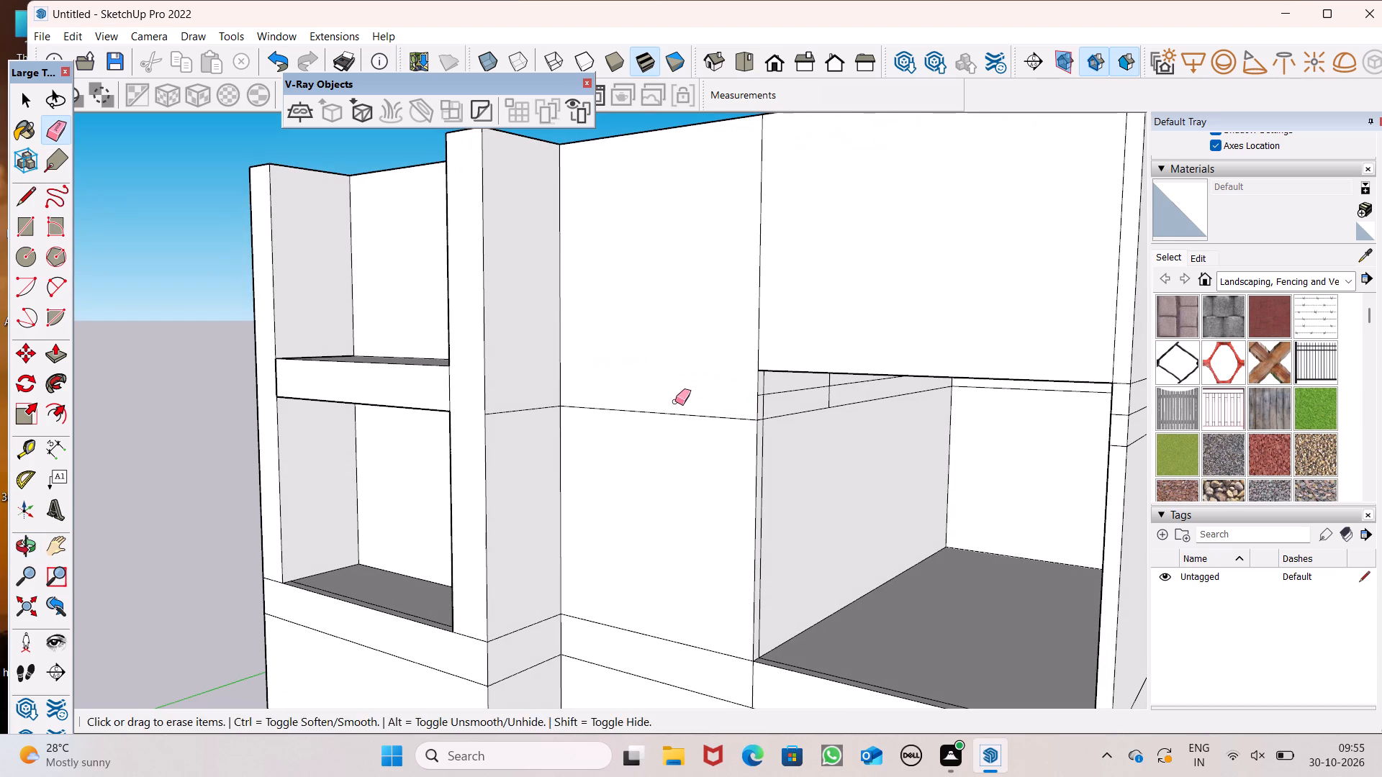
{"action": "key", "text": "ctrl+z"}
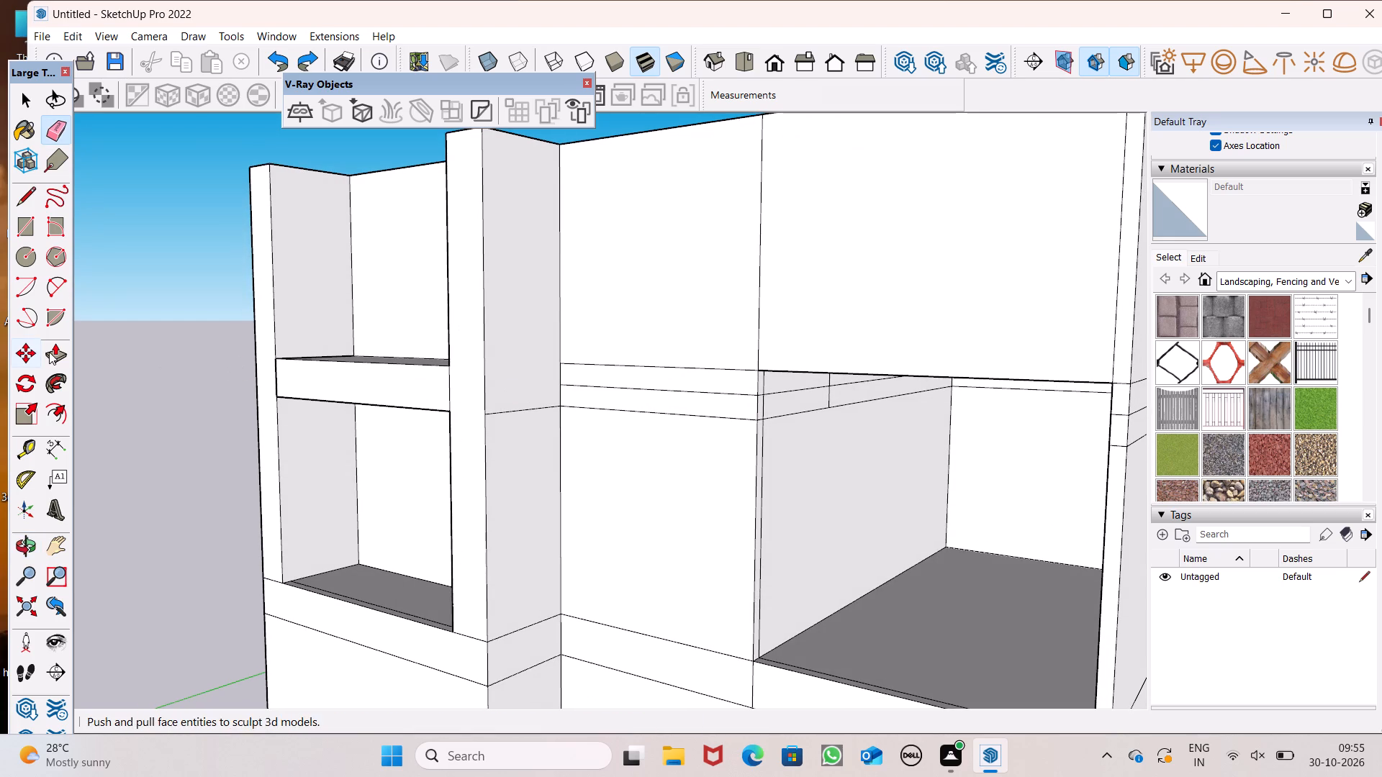
Push/Pull the top-storey face of the middle recessed bay outward about 2' 9 5/16".
{"action": "left_click", "coordinate": [49, 352]}
{"action": "left_click_drag", "start_coordinate": [608, 317], "coordinate": [599, 323]}
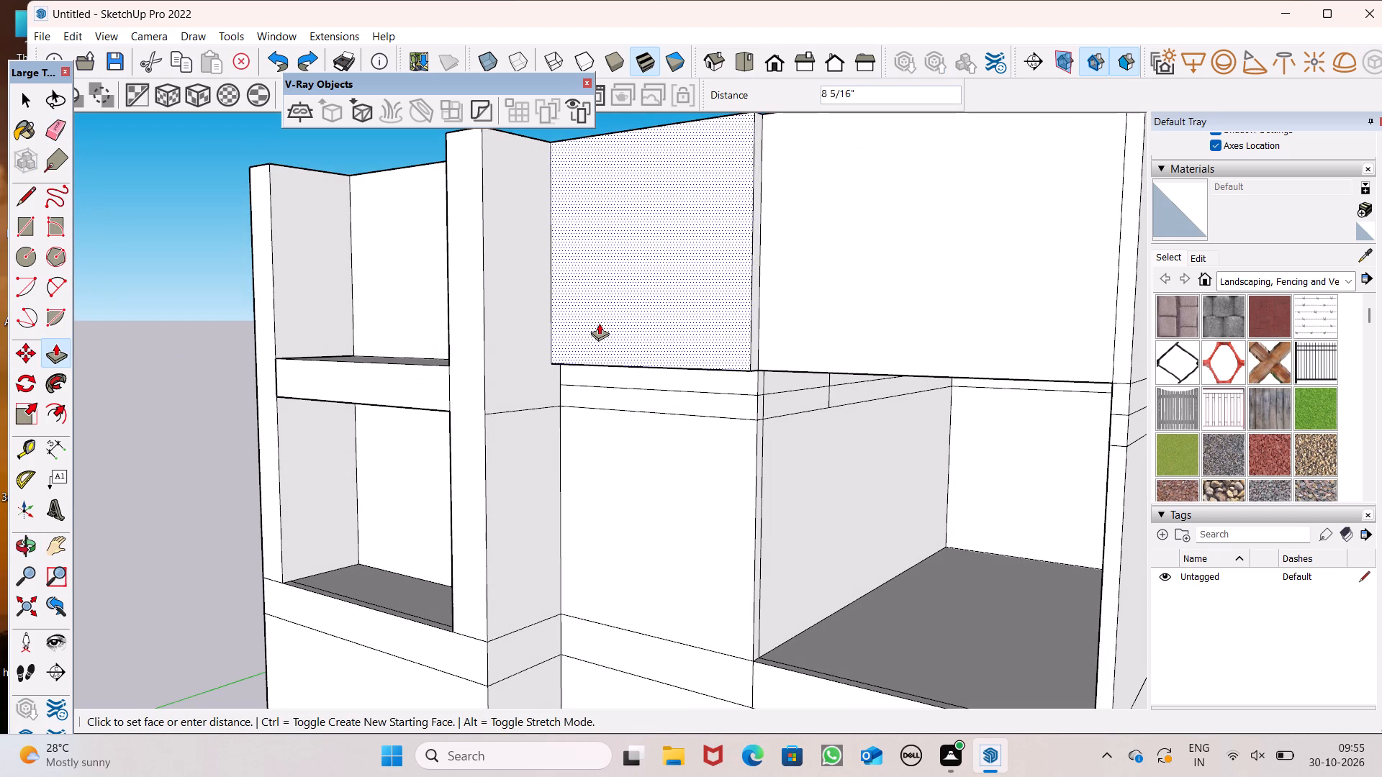
{"action": "left_click_drag", "start_coordinate": [599, 323], "coordinate": [569, 333]}
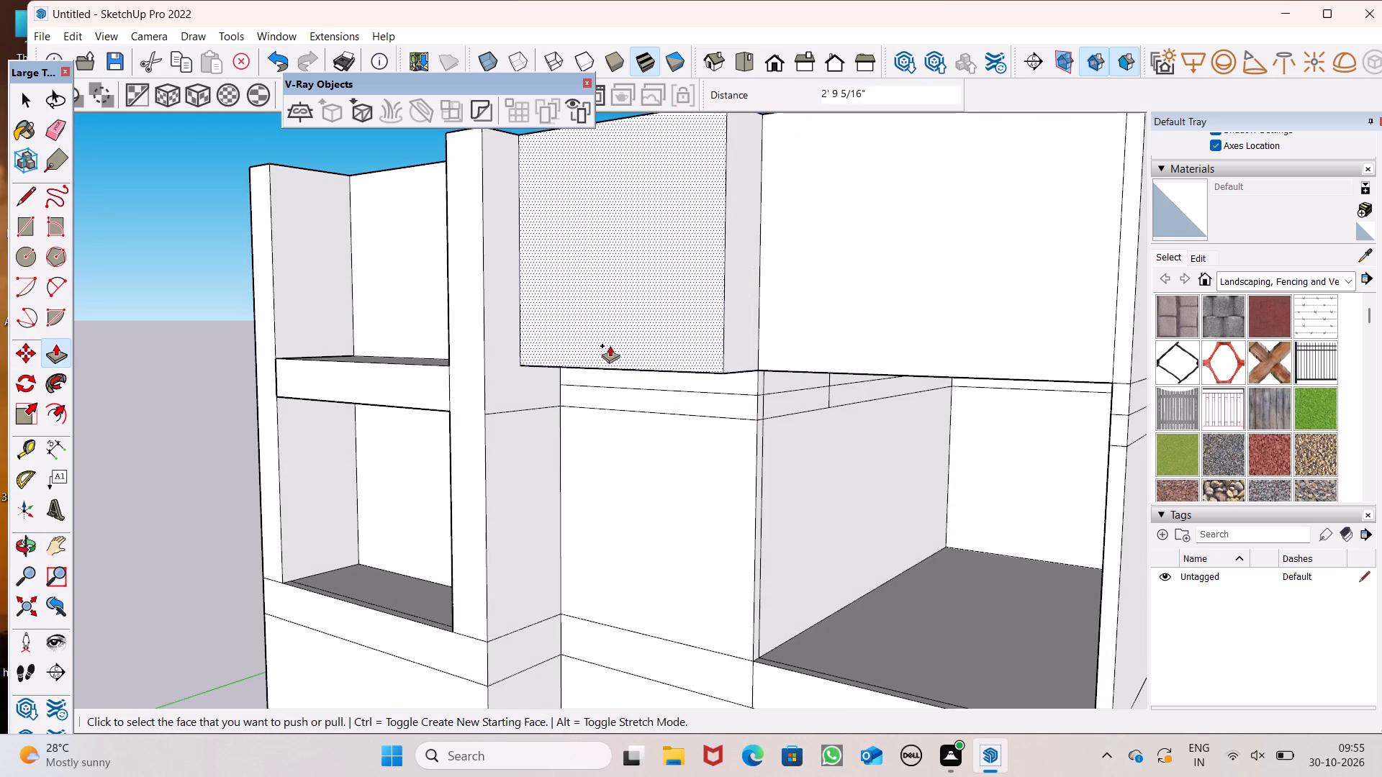
Push/Pull the free side face of the projecting top-storey box about 7' 4 13/16" across the bay over the opening.
{"action": "middle_click_drag", "start_coordinate": [618, 355], "coordinate": [595, 354]}
{"action": "scroll", "coordinate": [551, 312], "scroll_direction": "down", "scroll_amount": 8}
{"action": "middle_click_drag", "start_coordinate": [636, 339], "coordinate": [700, 475]}
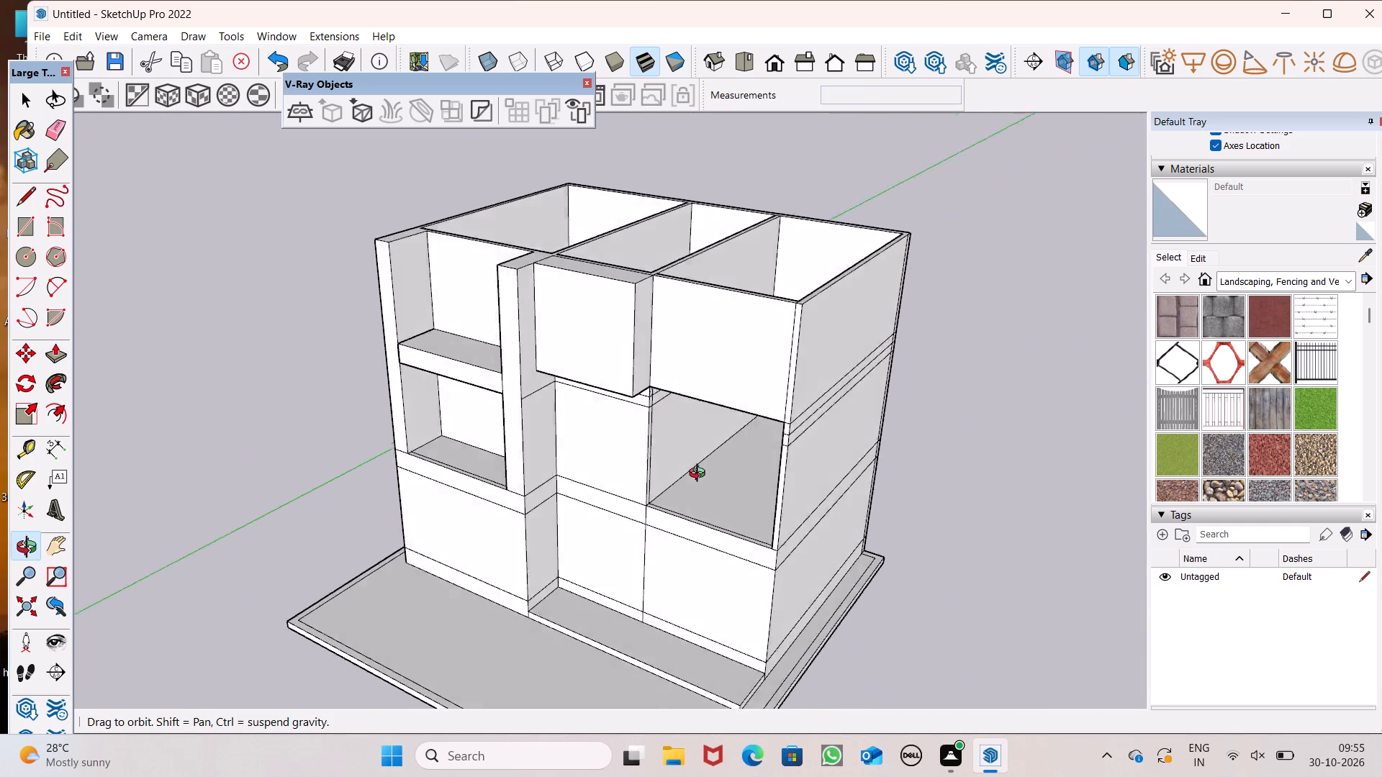
{"action": "middle_click_drag", "start_coordinate": [700, 475], "coordinate": [690, 510]}
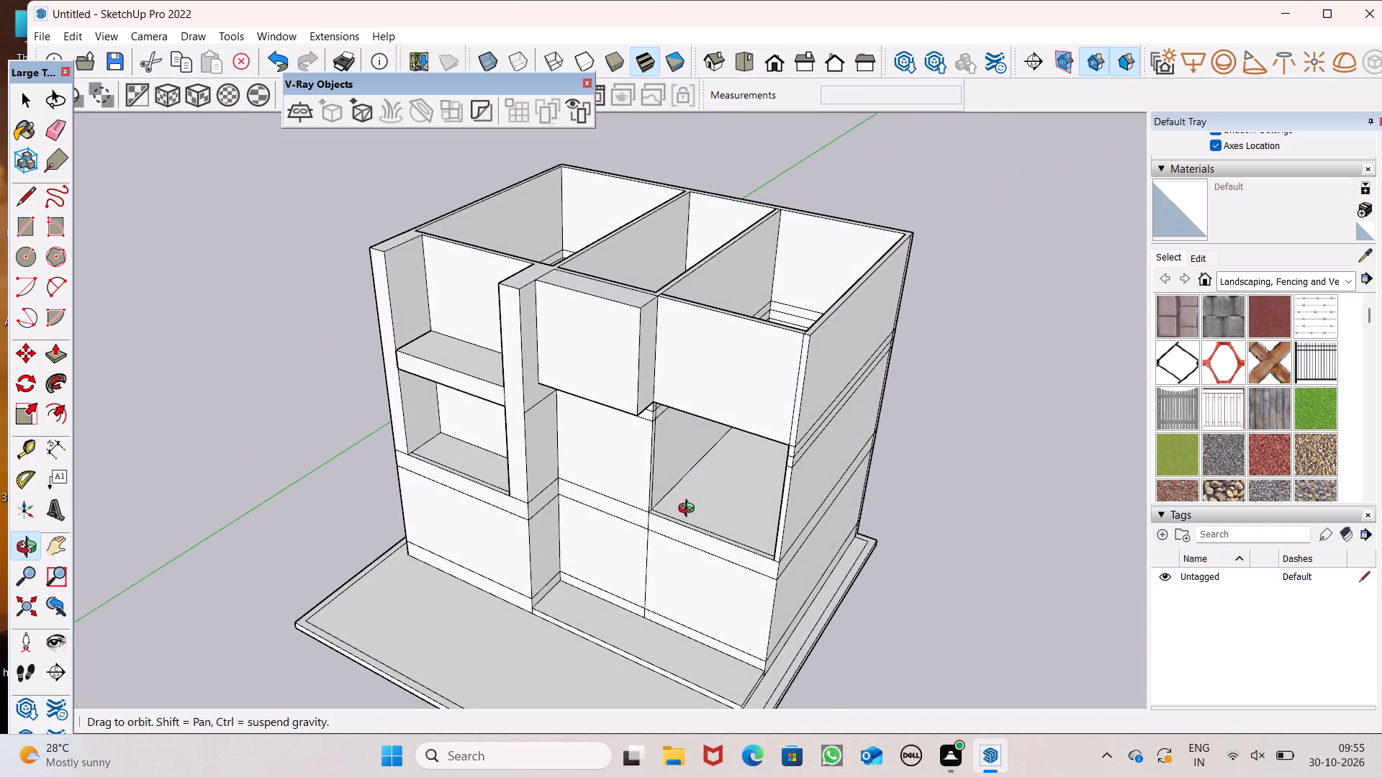
{"action": "middle_click_drag", "start_coordinate": [690, 510], "coordinate": [689, 507]}
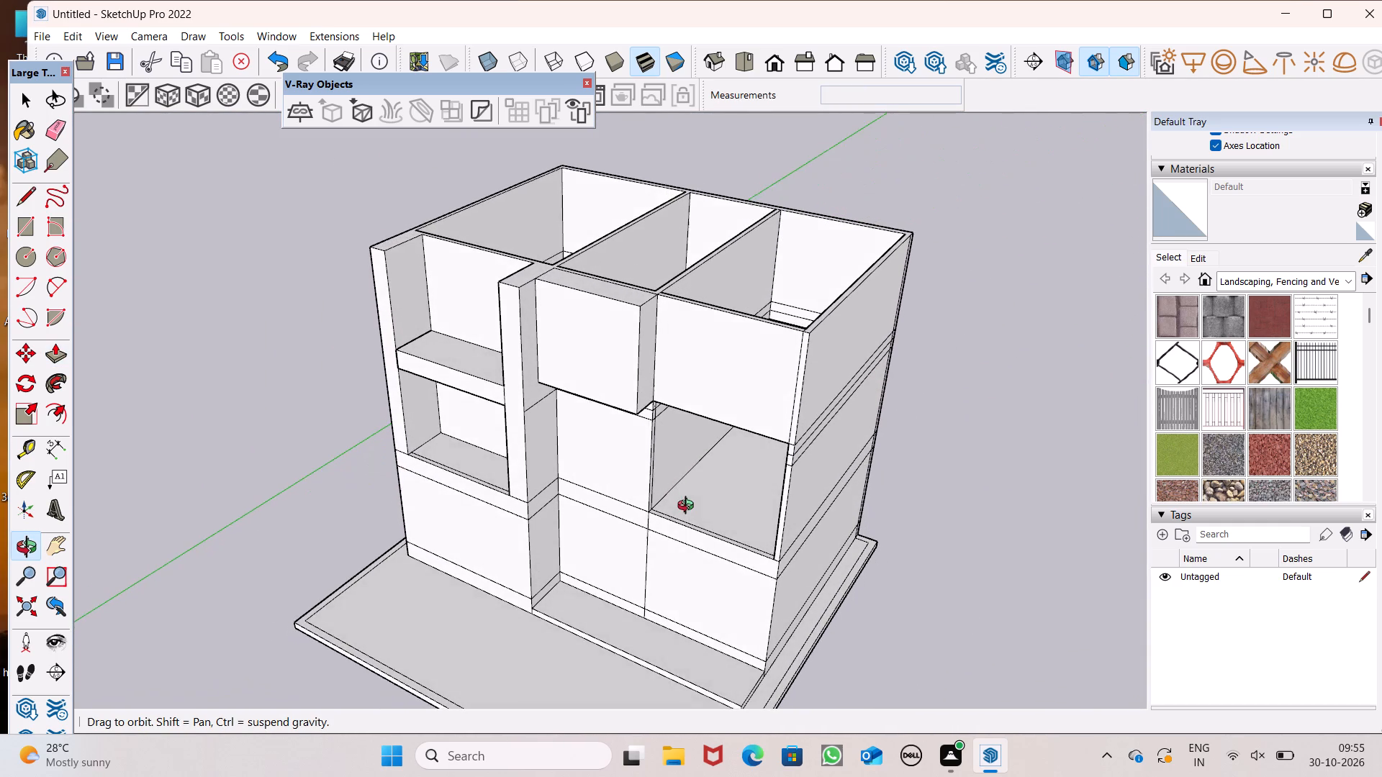
{"action": "middle_click_drag", "start_coordinate": [689, 507], "coordinate": [675, 528]}
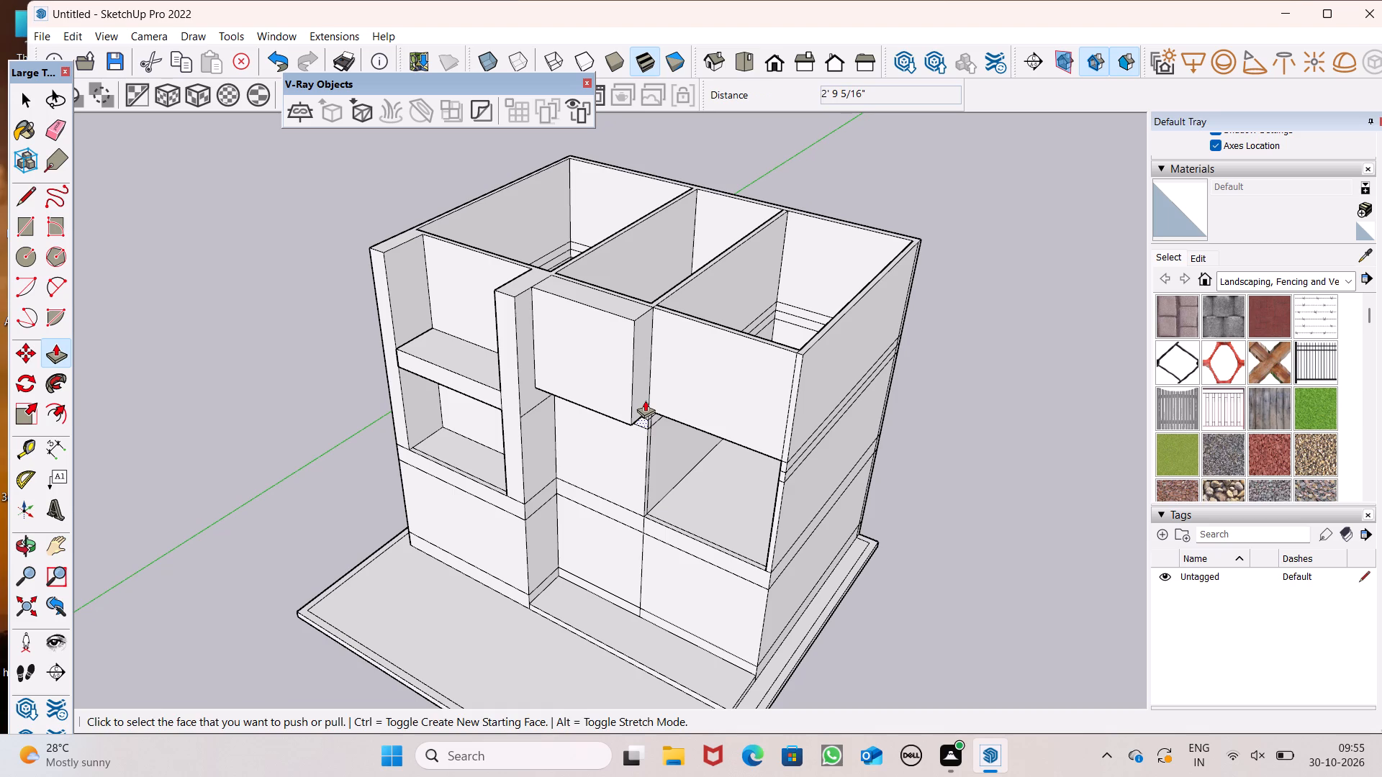
{"action": "left_click_drag", "start_coordinate": [645, 400], "coordinate": [746, 391]}
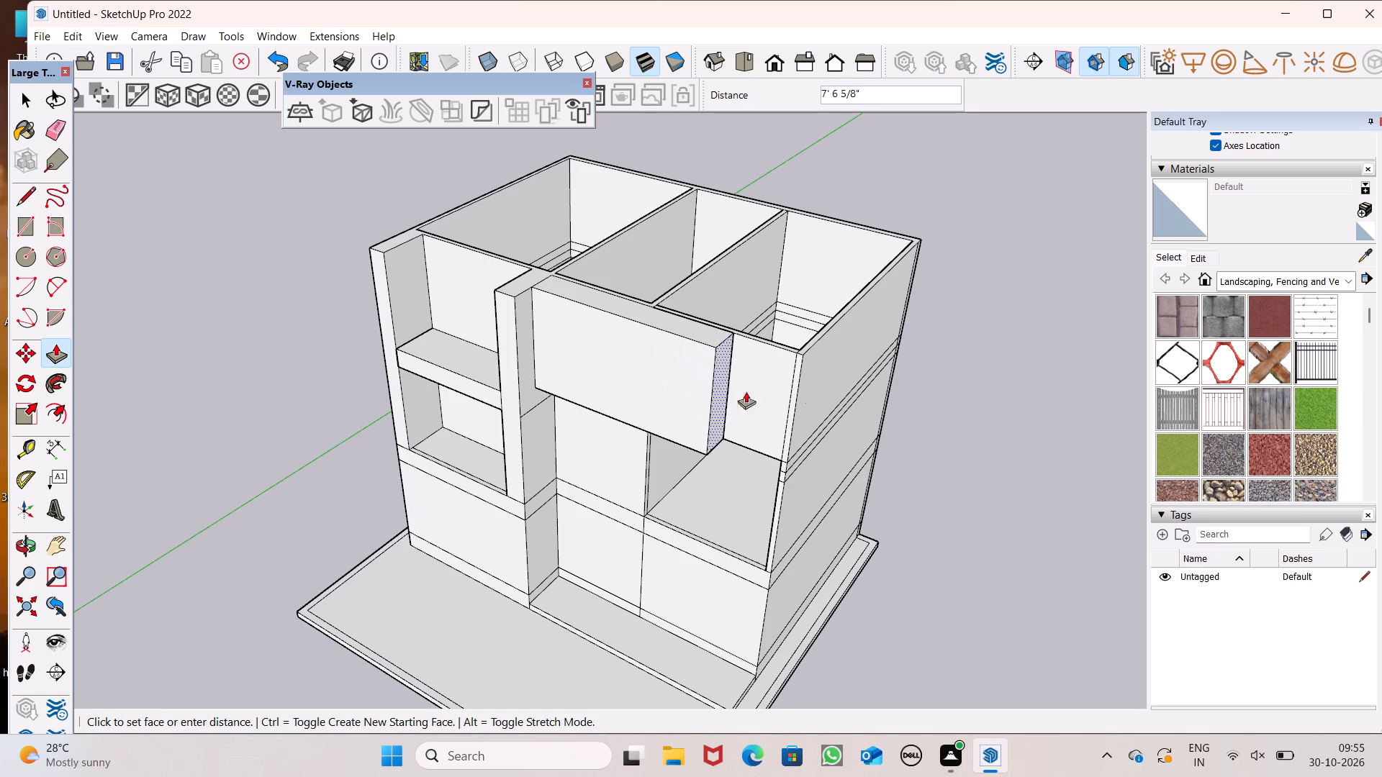
{"action": "left_click_drag", "start_coordinate": [746, 391], "coordinate": [733, 399]}
Push/Pull the small band strip on the recessed opening's inner side wall about 12' 6 13/16" across the opening, forming an overhead slab.
{"action": "scroll", "coordinate": [764, 355], "scroll_direction": "down", "scroll_amount": 5}
{"action": "middle_click_drag", "start_coordinate": [750, 392], "coordinate": [782, 306]}
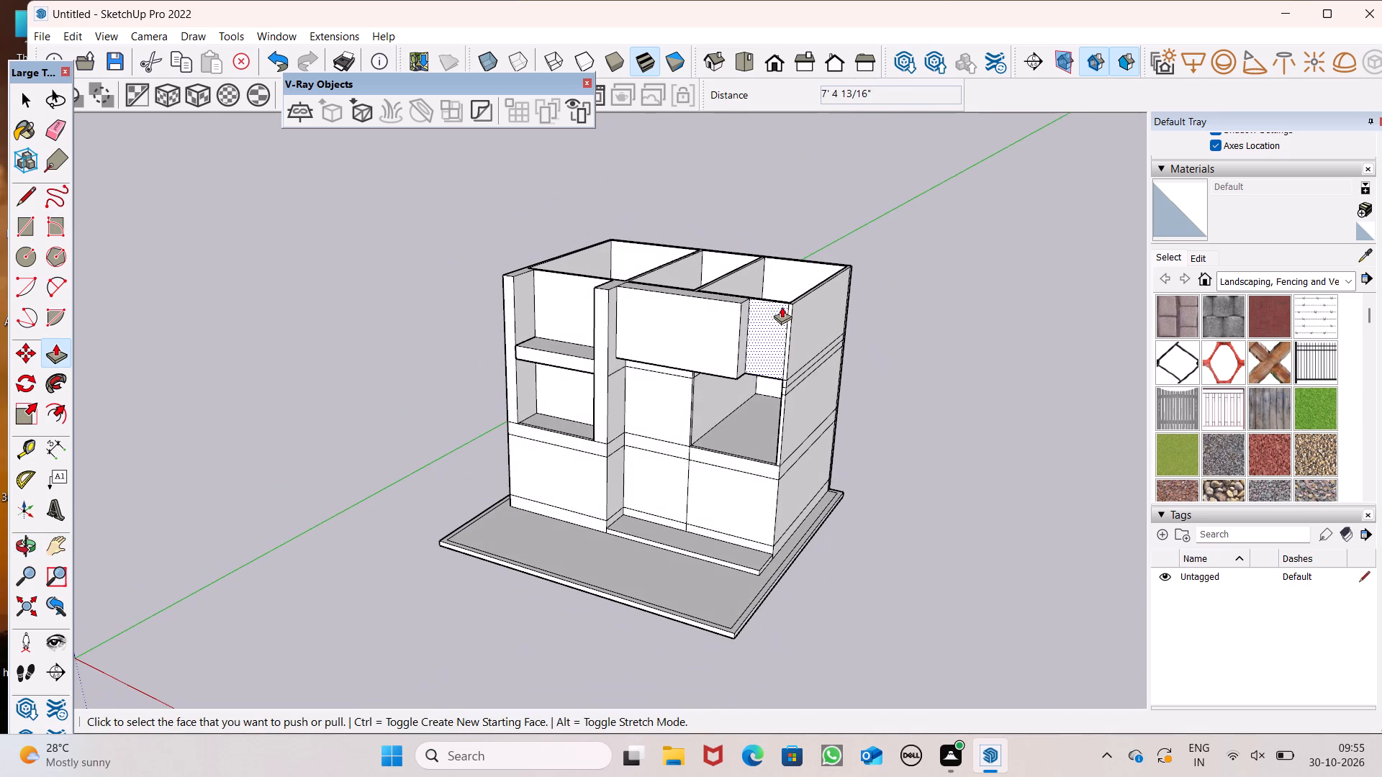
{"action": "middle_click_drag", "start_coordinate": [787, 501], "coordinate": [769, 303]}
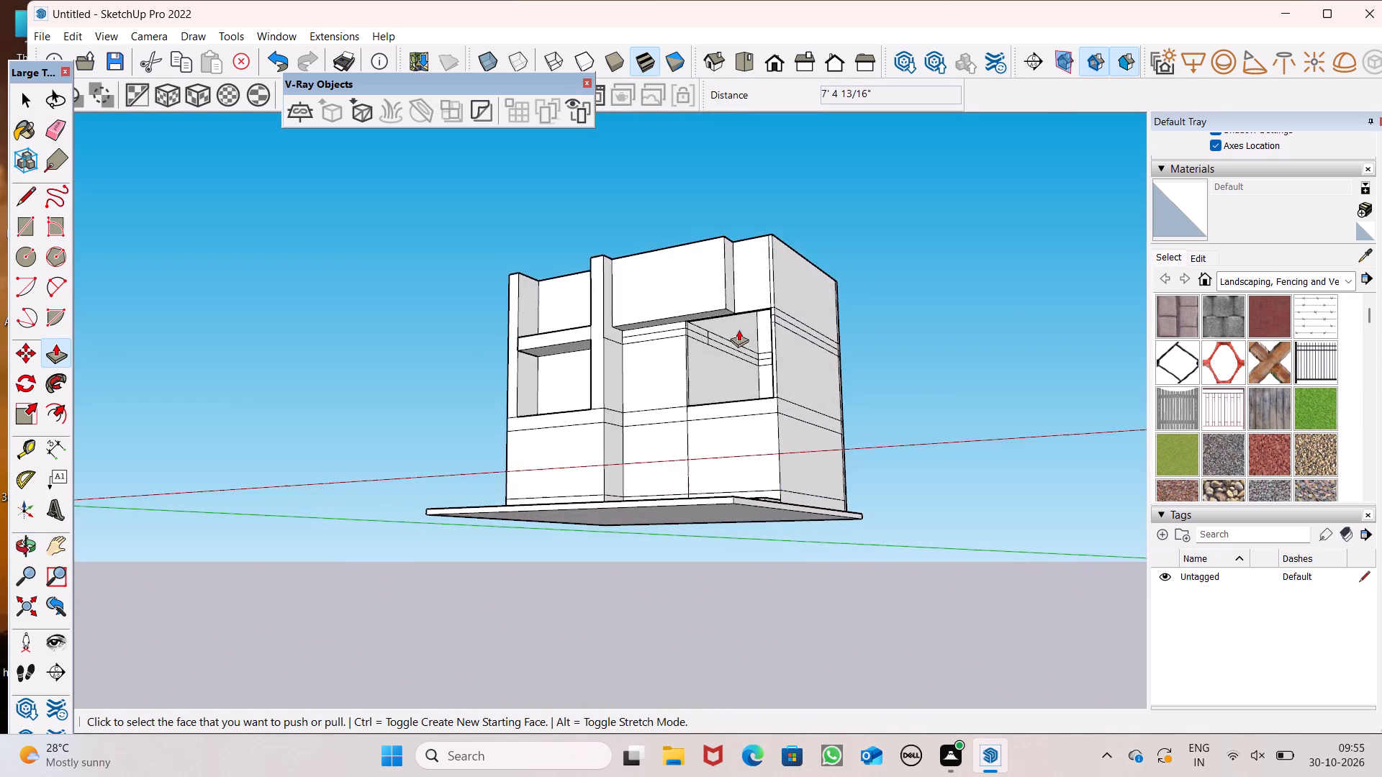
{"action": "scroll", "coordinate": [721, 345], "scroll_direction": "up", "scroll_amount": 12}
{"action": "scroll", "coordinate": [660, 309], "scroll_direction": "down", "scroll_amount": 2}
{"action": "middle_click_drag", "start_coordinate": [657, 310], "coordinate": [653, 336]}
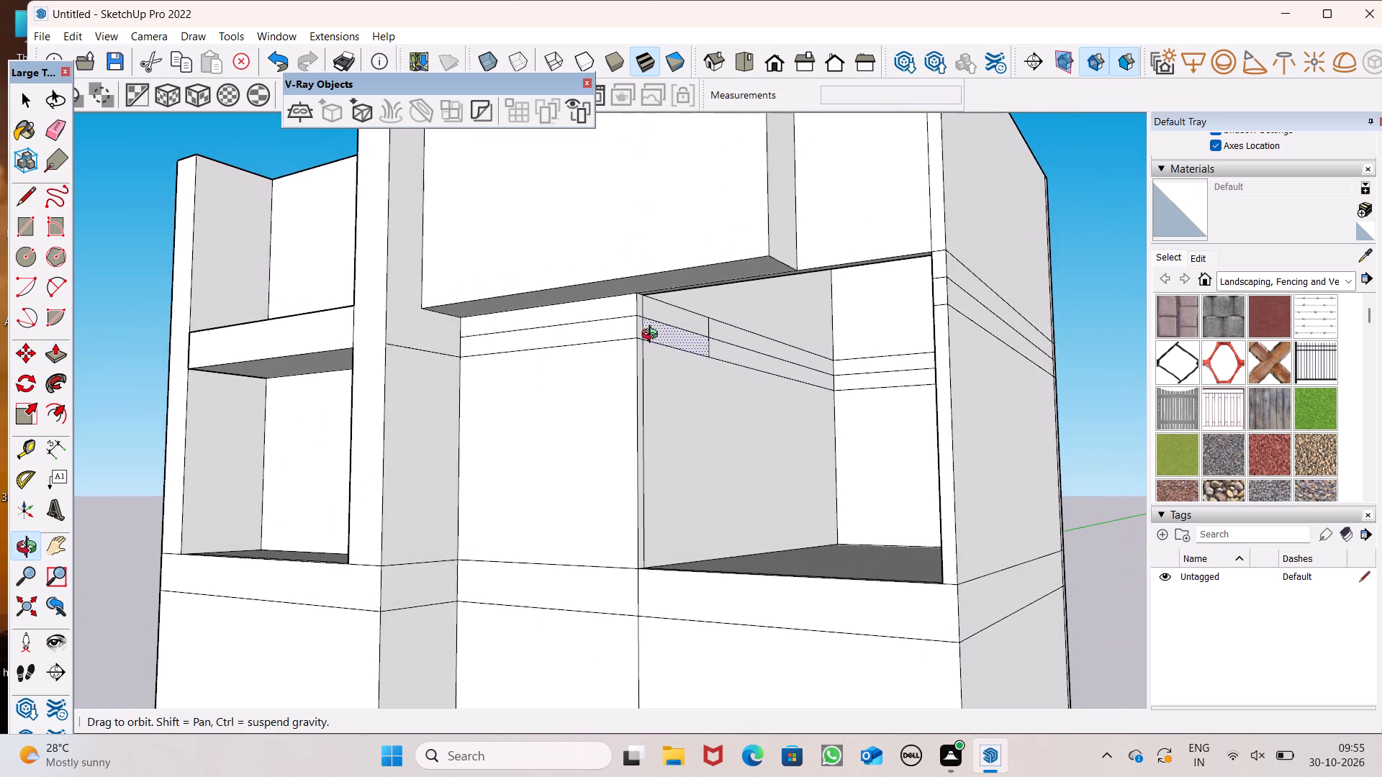
{"action": "middle_click_drag", "start_coordinate": [653, 336], "coordinate": [651, 339]}
{"action": "scroll", "coordinate": [650, 340], "scroll_direction": "up", "scroll_amount": 1}
{"action": "scroll", "coordinate": [649, 339], "scroll_direction": "down", "scroll_amount": 3}
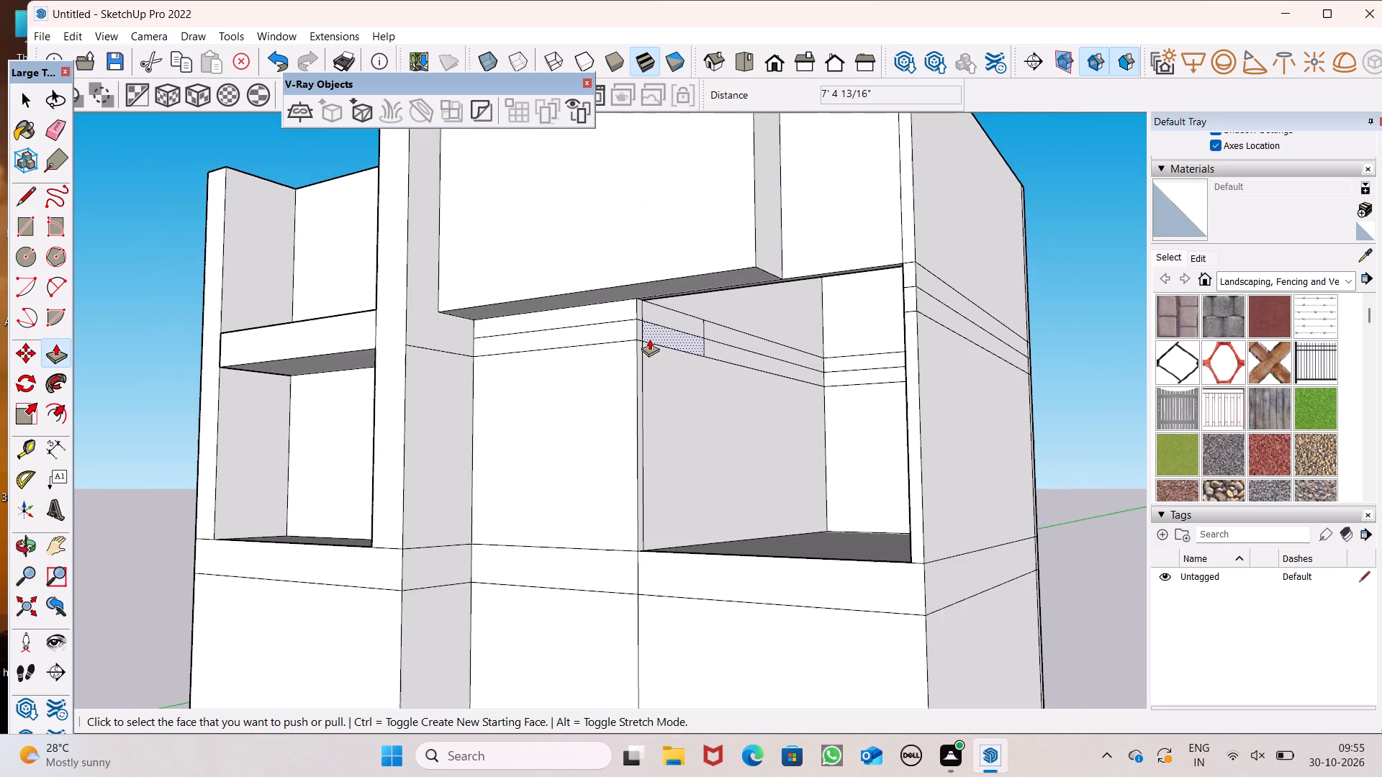
{"action": "middle_click_drag", "start_coordinate": [649, 339], "coordinate": [649, 358]}
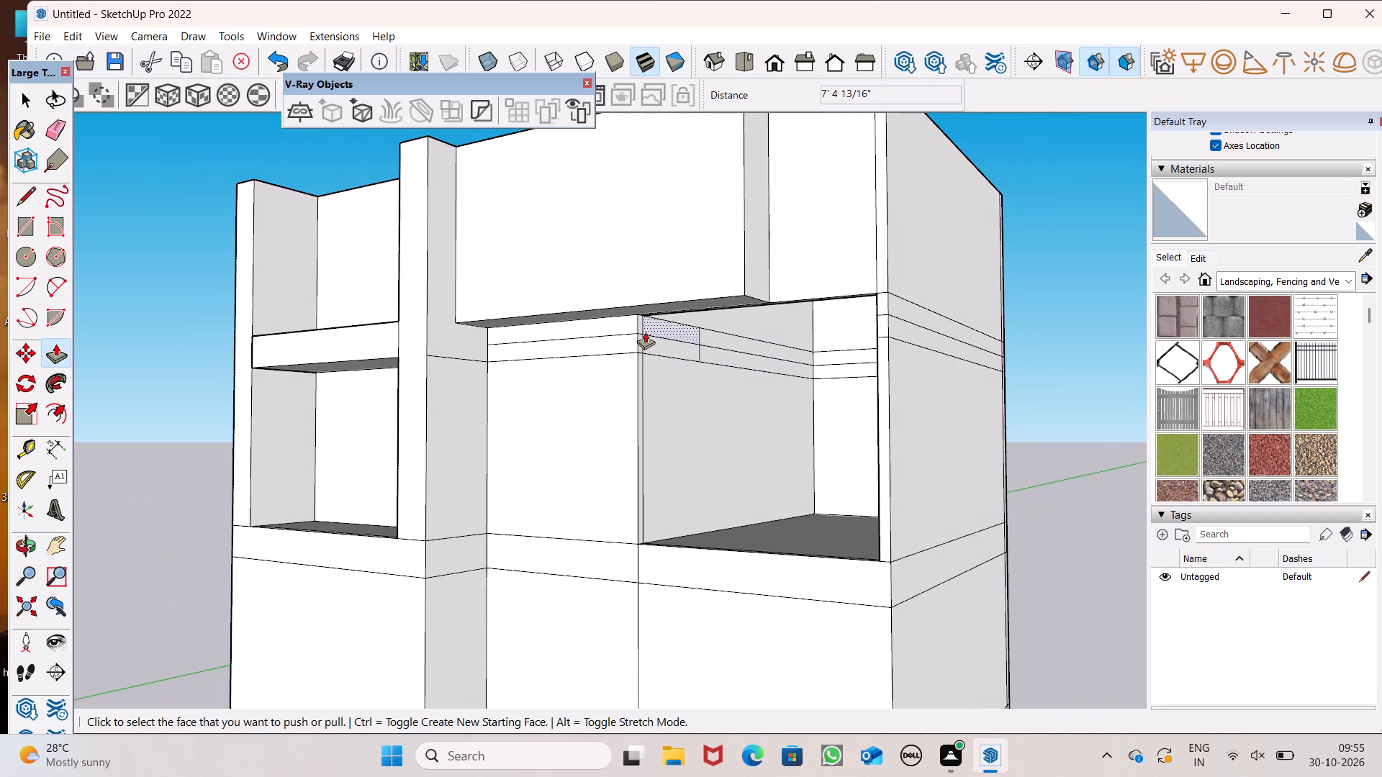
{"action": "left_click_drag", "start_coordinate": [646, 327], "coordinate": [746, 335]}
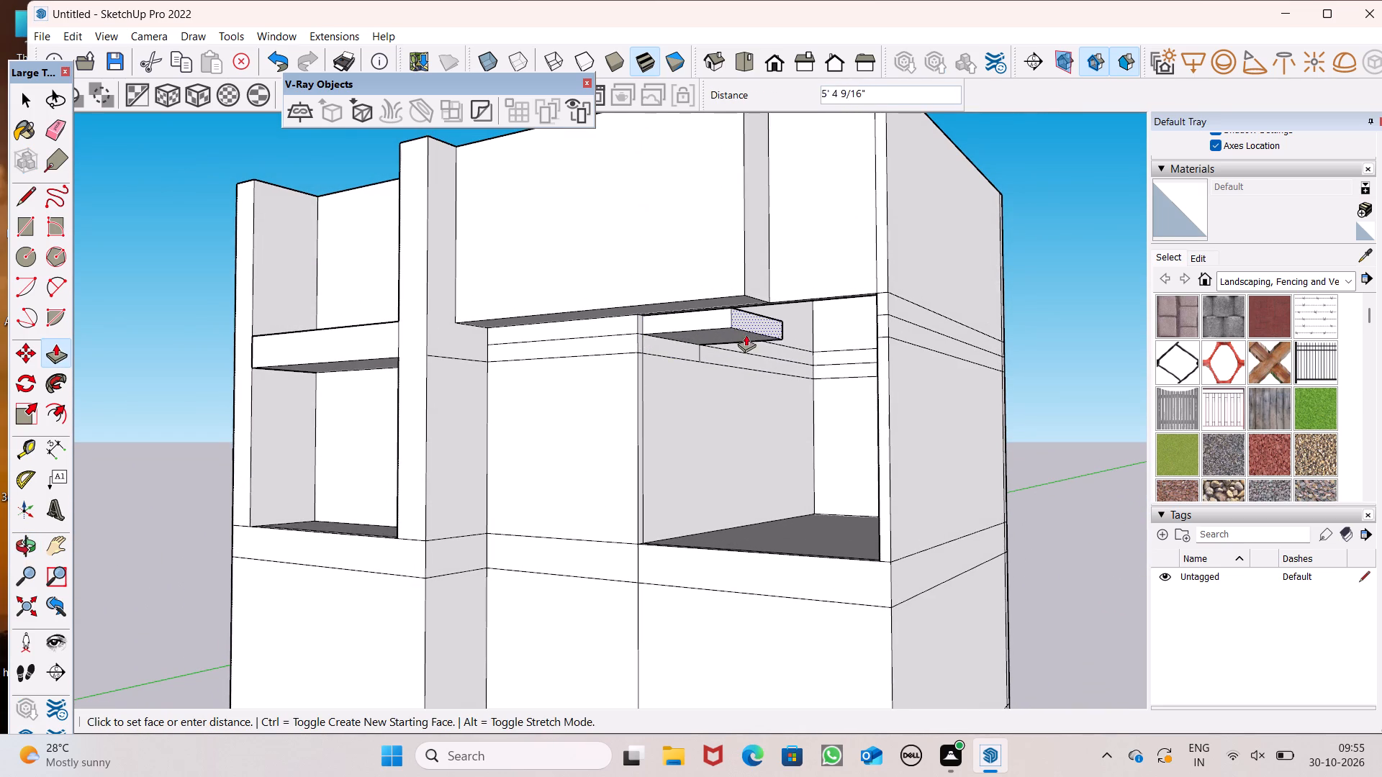
{"action": "left_click_drag", "start_coordinate": [746, 335], "coordinate": [877, 293]}
Examine the new slab over the recessed opening from close up, from below and from the front.
{"action": "middle_click_drag", "start_coordinate": [834, 335], "coordinate": [863, 377]}
{"action": "scroll", "coordinate": [861, 350], "scroll_direction": "up", "scroll_amount": 6}
{"action": "middle_click_drag", "start_coordinate": [861, 350], "coordinate": [860, 338]}
{"action": "scroll", "coordinate": [861, 335], "scroll_direction": "down", "scroll_amount": 1}
{"action": "scroll", "coordinate": [861, 335], "scroll_direction": "up", "scroll_amount": 1}
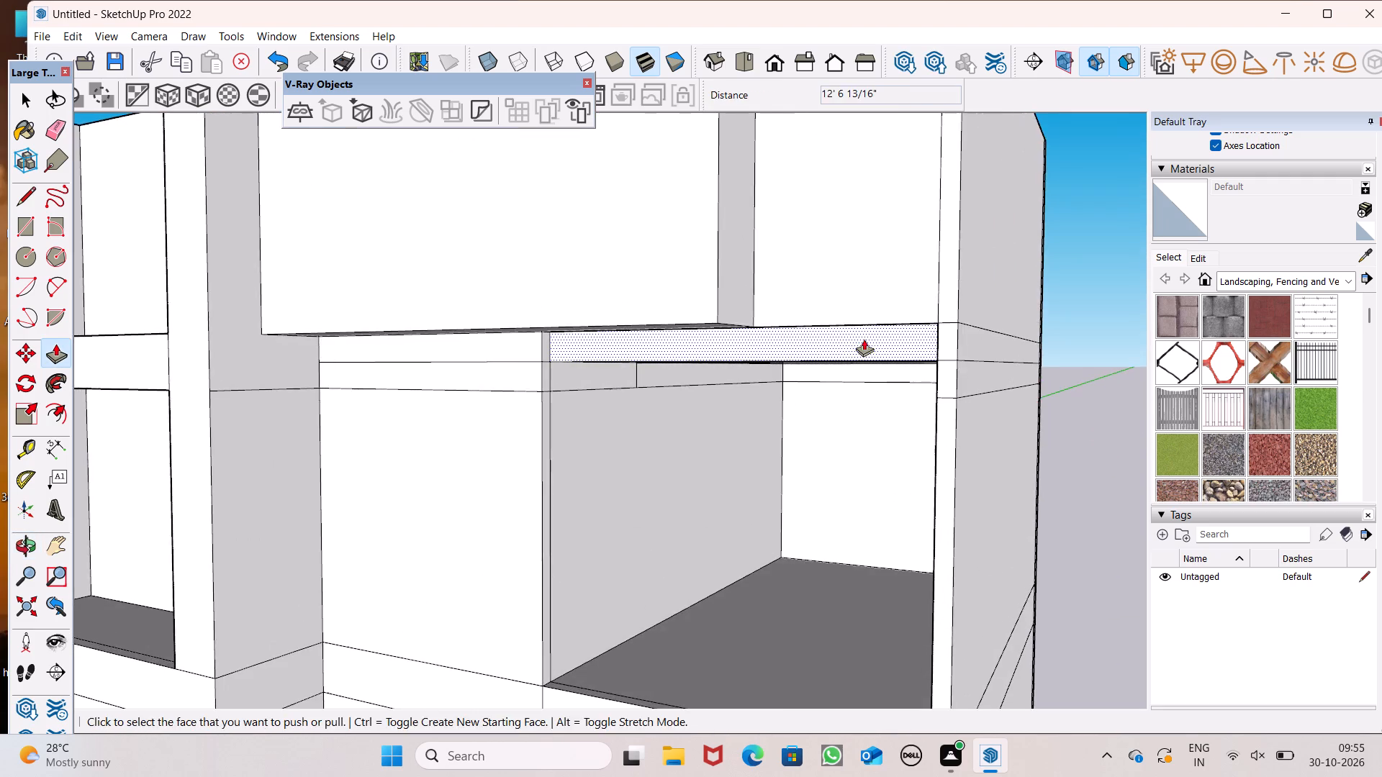
{"action": "middle_click_drag", "start_coordinate": [864, 330], "coordinate": [836, 229]}
{"action": "scroll", "coordinate": [864, 320], "scroll_direction": "up", "scroll_amount": 1}
{"action": "scroll", "coordinate": [835, 227], "scroll_direction": "up", "scroll_amount": 7}
{"action": "scroll", "coordinate": [835, 227], "scroll_direction": "down", "scroll_amount": 4}
{"action": "middle_click_drag", "start_coordinate": [1079, 165], "coordinate": [1128, 137]}
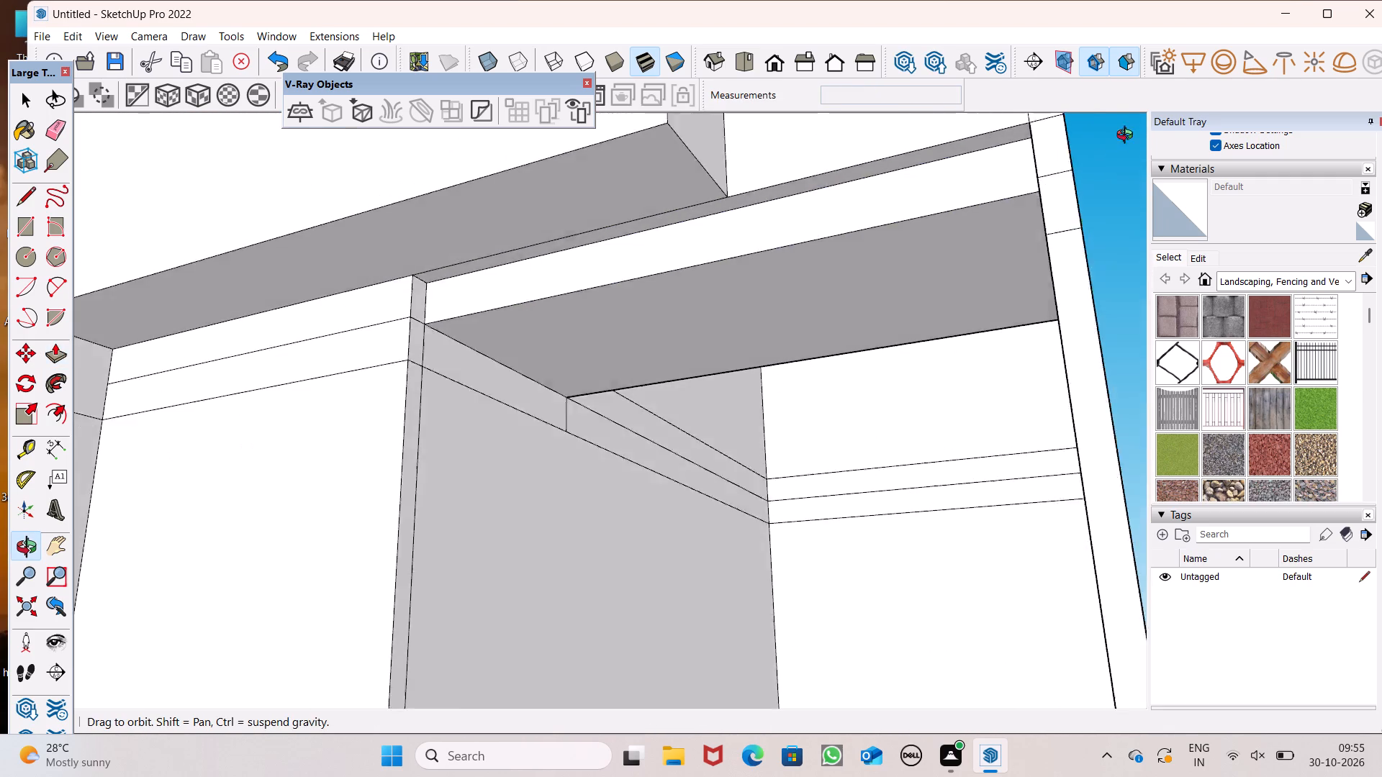
{"action": "middle_click_drag", "start_coordinate": [1128, 137], "coordinate": [1220, 96]}
{"action": "scroll", "coordinate": [613, 332], "scroll_direction": "down", "scroll_amount": 16}
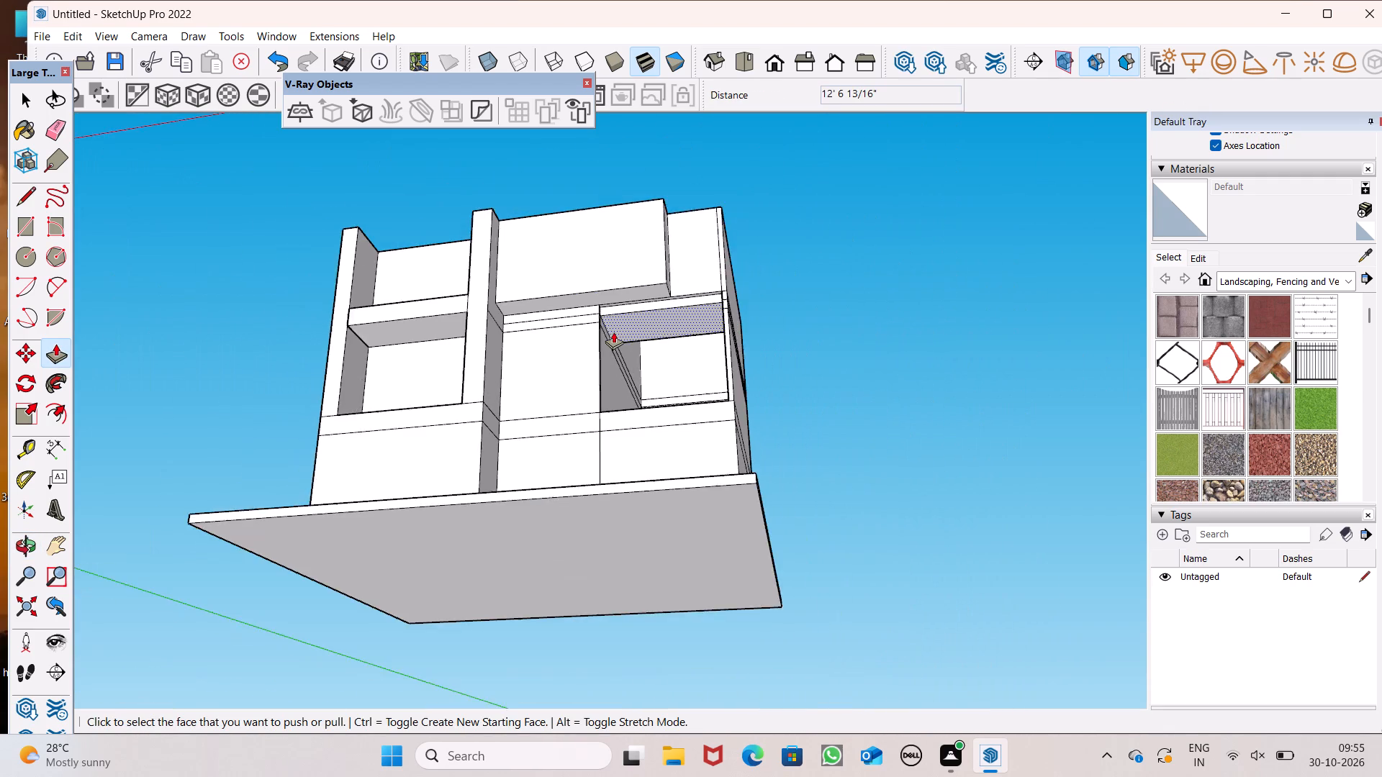
{"action": "middle_click_drag", "start_coordinate": [623, 345], "coordinate": [715, 560]}
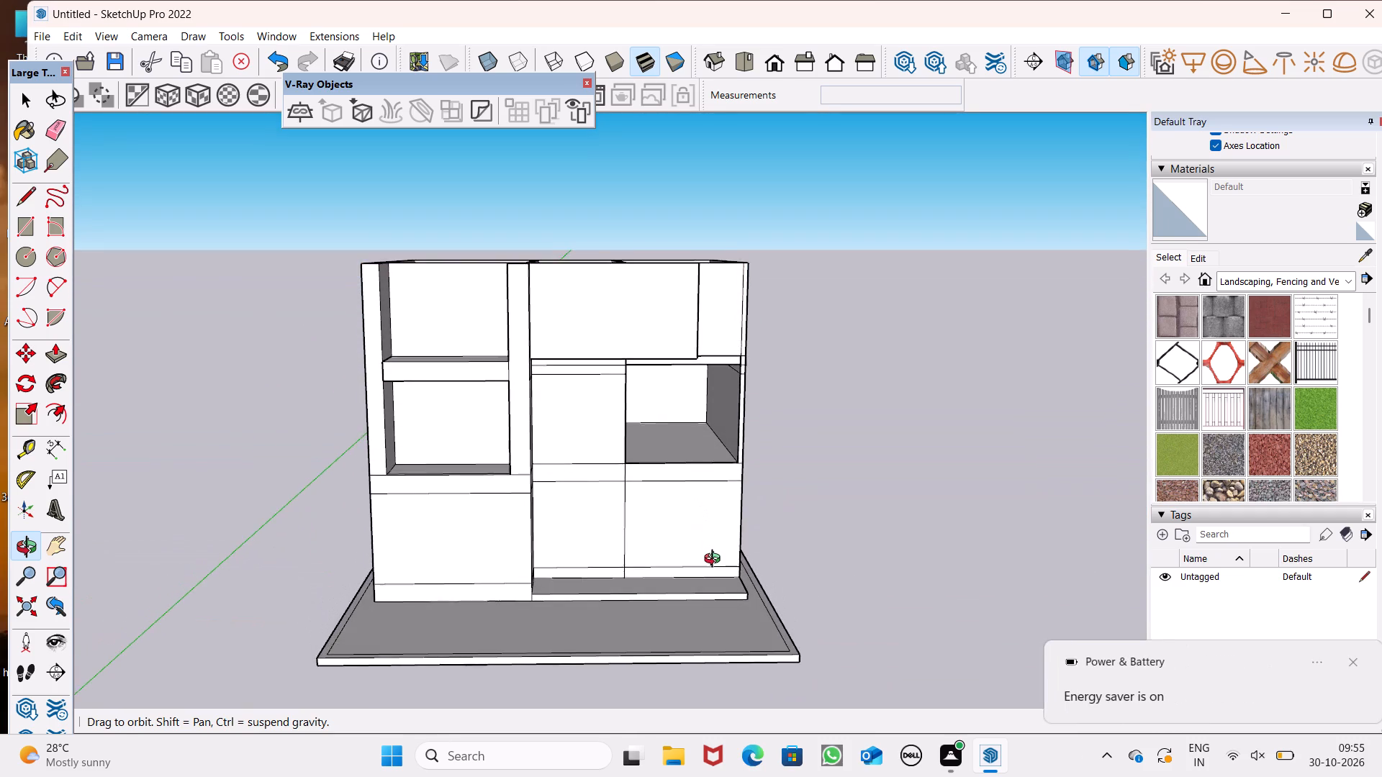
{"action": "middle_click_drag", "start_coordinate": [715, 560], "coordinate": [707, 536]}
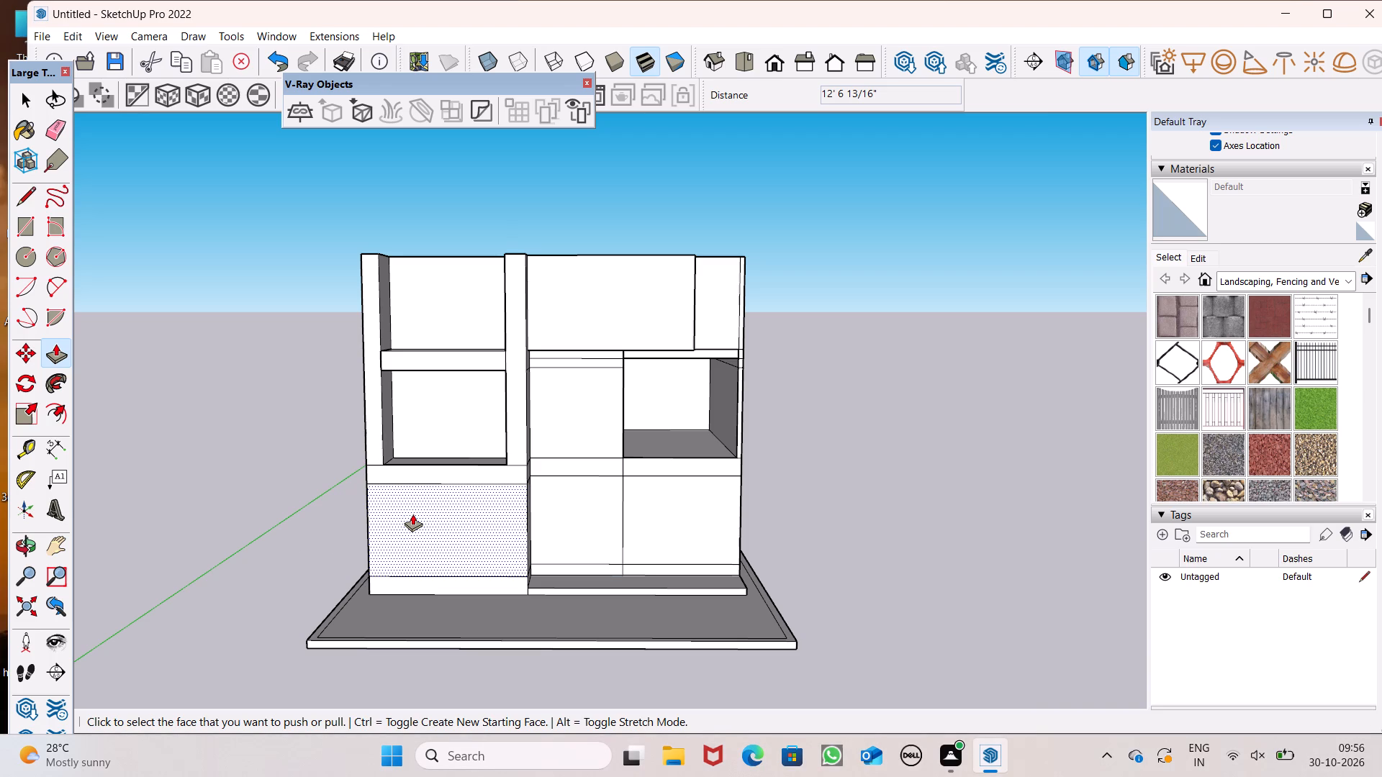
Examine the whole building, the projecting top-storey box's underside and the opening beneath it from several angles and distances.
{"action": "scroll", "coordinate": [929, 340], "scroll_direction": "down", "scroll_amount": 4}
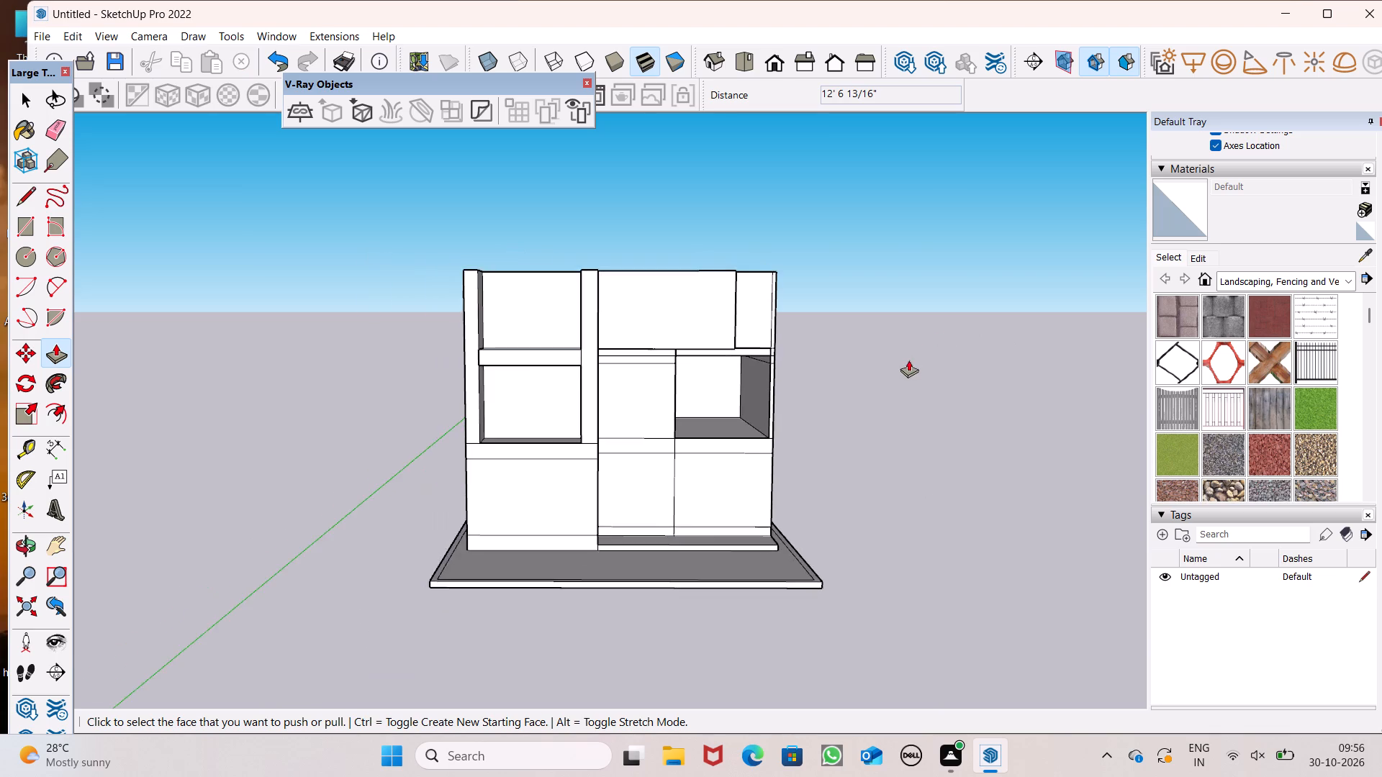
{"action": "scroll", "coordinate": [888, 374], "scroll_direction": "down", "scroll_amount": 4}
{"action": "middle_click_drag", "start_coordinate": [836, 417], "coordinate": [684, 487]}
{"action": "scroll", "coordinate": [684, 487], "scroll_direction": "up", "scroll_amount": 1}
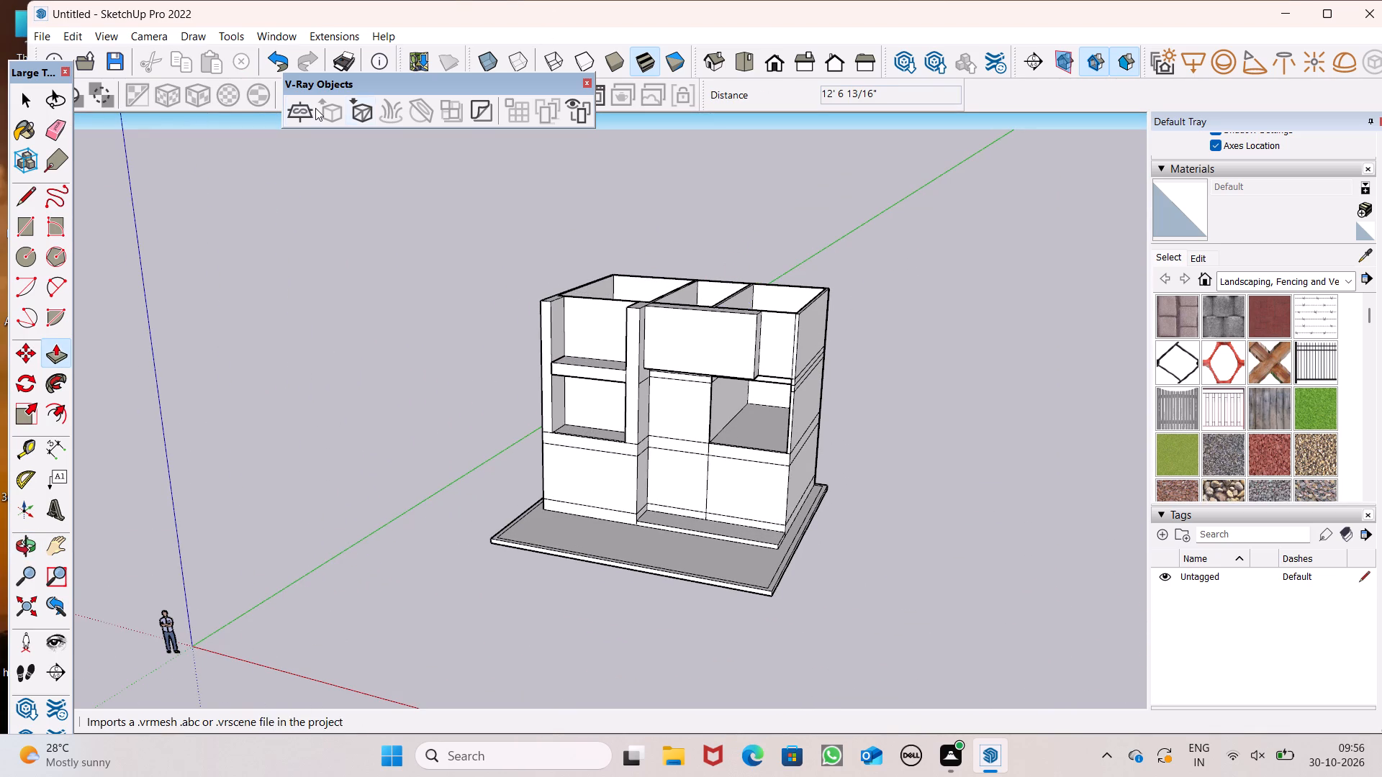
{"action": "scroll", "coordinate": [361, 269], "scroll_direction": "down", "scroll_amount": 1}
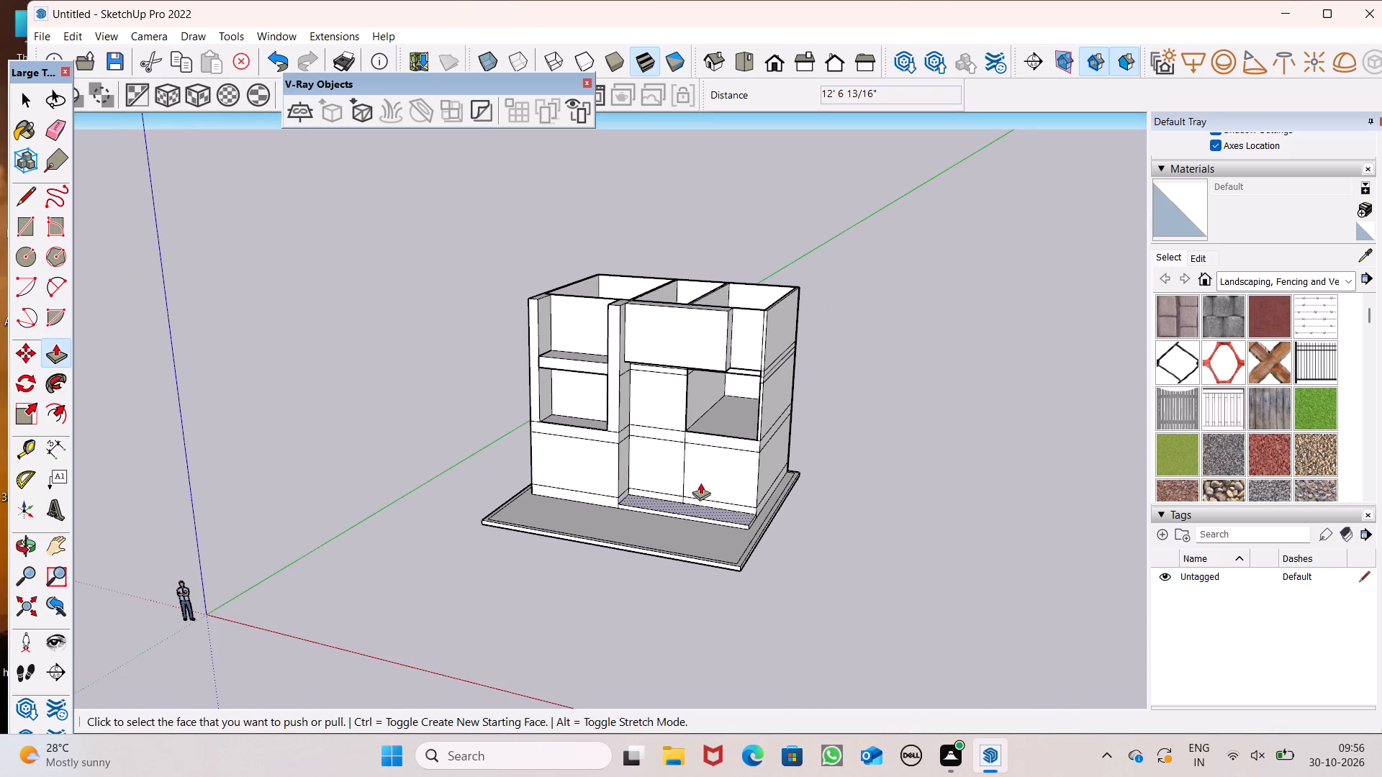
{"action": "scroll", "coordinate": [699, 420], "scroll_direction": "up", "scroll_amount": 6}
{"action": "scroll", "coordinate": [699, 414], "scroll_direction": "down", "scroll_amount": 3}
{"action": "middle_click_drag", "start_coordinate": [685, 416], "coordinate": [695, 209]}
{"action": "scroll", "coordinate": [703, 244], "scroll_direction": "up", "scroll_amount": 1}
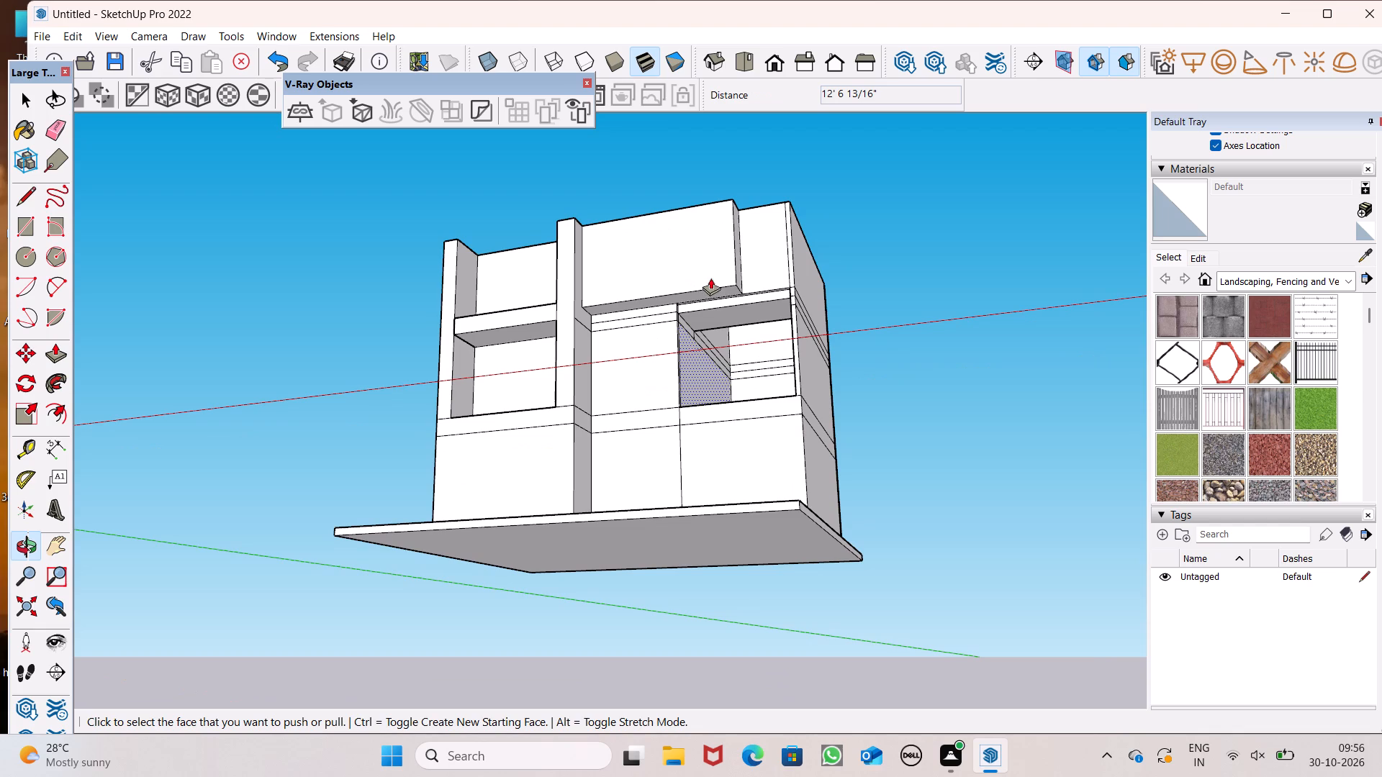
{"action": "scroll", "coordinate": [771, 401], "scroll_direction": "up", "scroll_amount": 8}
{"action": "scroll", "coordinate": [723, 409], "scroll_direction": "down", "scroll_amount": 5}
{"action": "scroll", "coordinate": [690, 332], "scroll_direction": "up", "scroll_amount": 1}
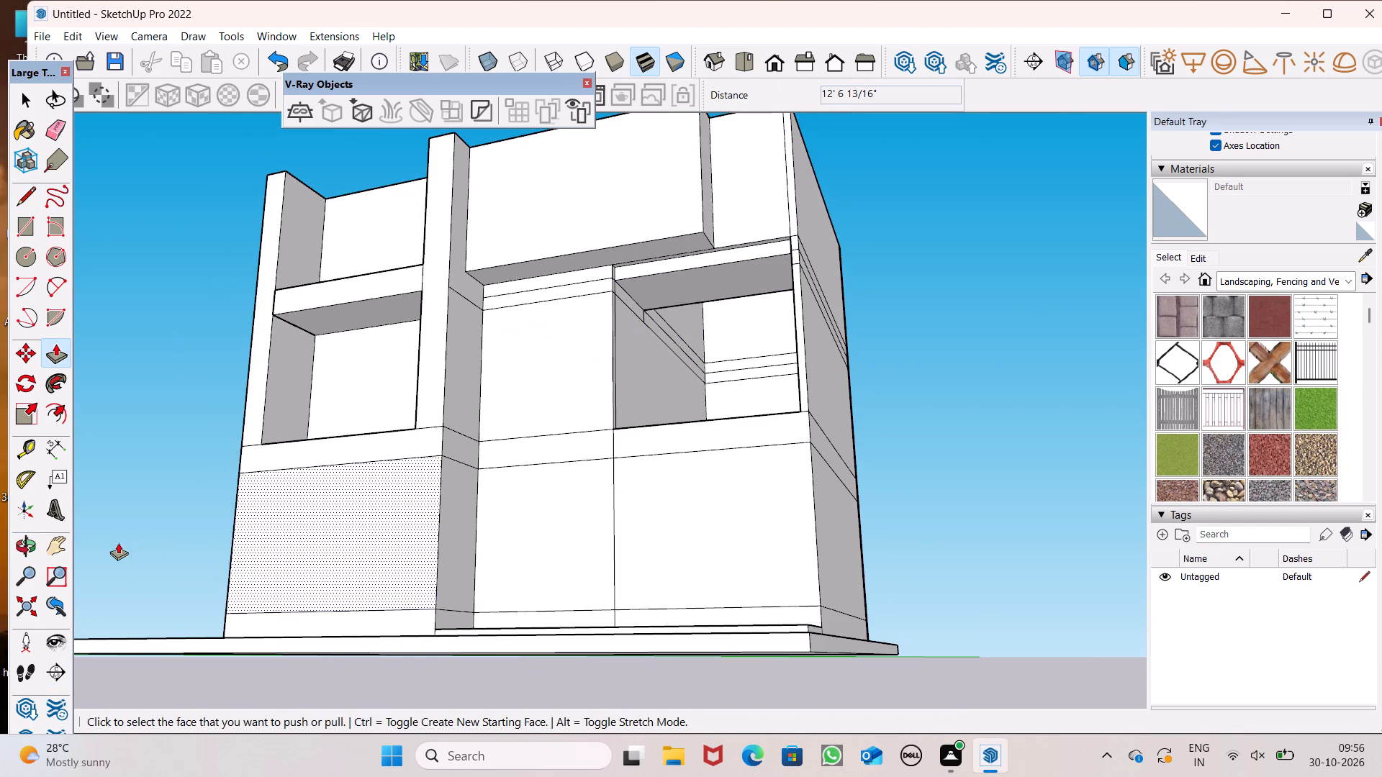
{"action": "scroll", "coordinate": [631, 432], "scroll_direction": "down", "scroll_amount": 2}
{"action": "middle_click_drag", "start_coordinate": [623, 448], "coordinate": [577, 491]}
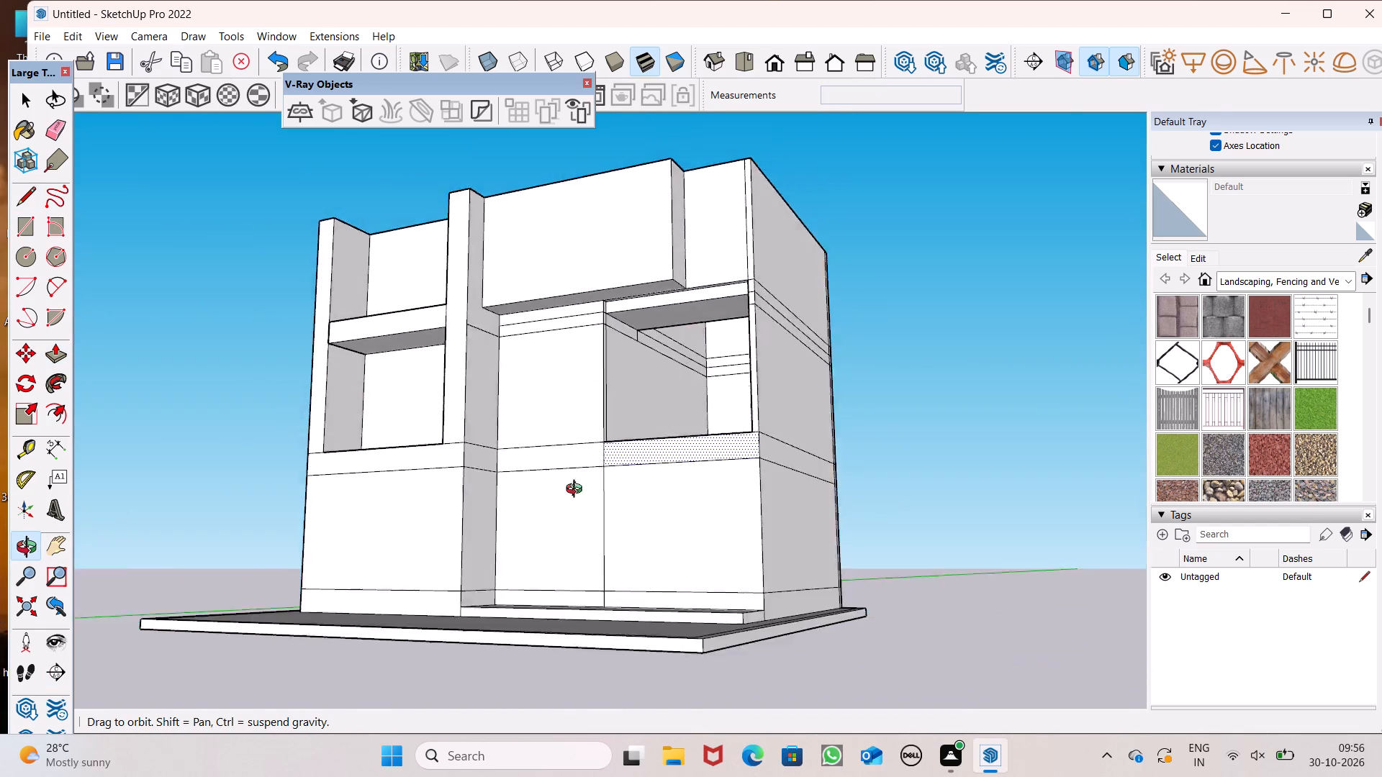
{"action": "middle_click_drag", "start_coordinate": [577, 491], "coordinate": [667, 653]}
{"action": "scroll", "coordinate": [736, 377], "scroll_direction": "up", "scroll_amount": 9}
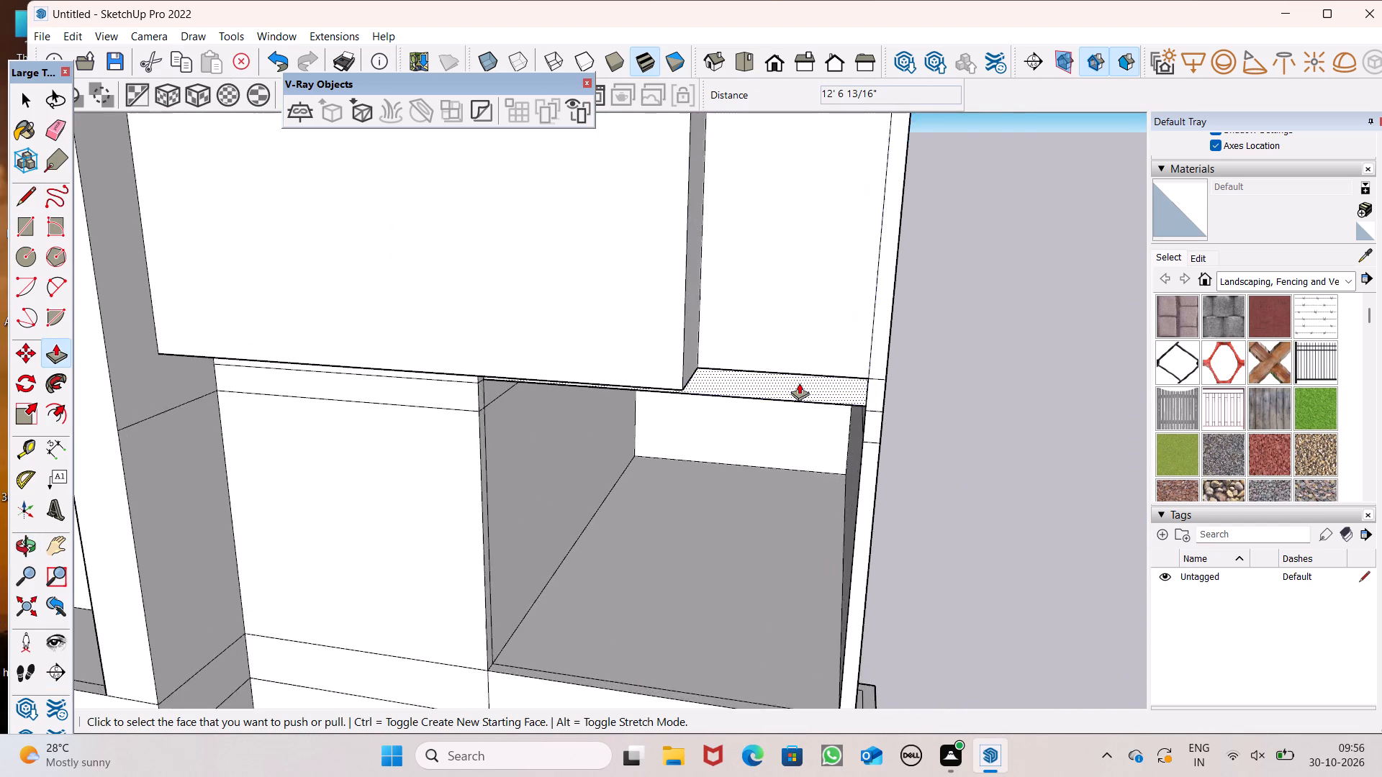
{"action": "scroll", "coordinate": [803, 380], "scroll_direction": "up", "scroll_amount": 8}
{"action": "middle_click_drag", "start_coordinate": [769, 440], "coordinate": [720, 481]}
{"action": "scroll", "coordinate": [690, 565], "scroll_direction": "up", "scroll_amount": 8}
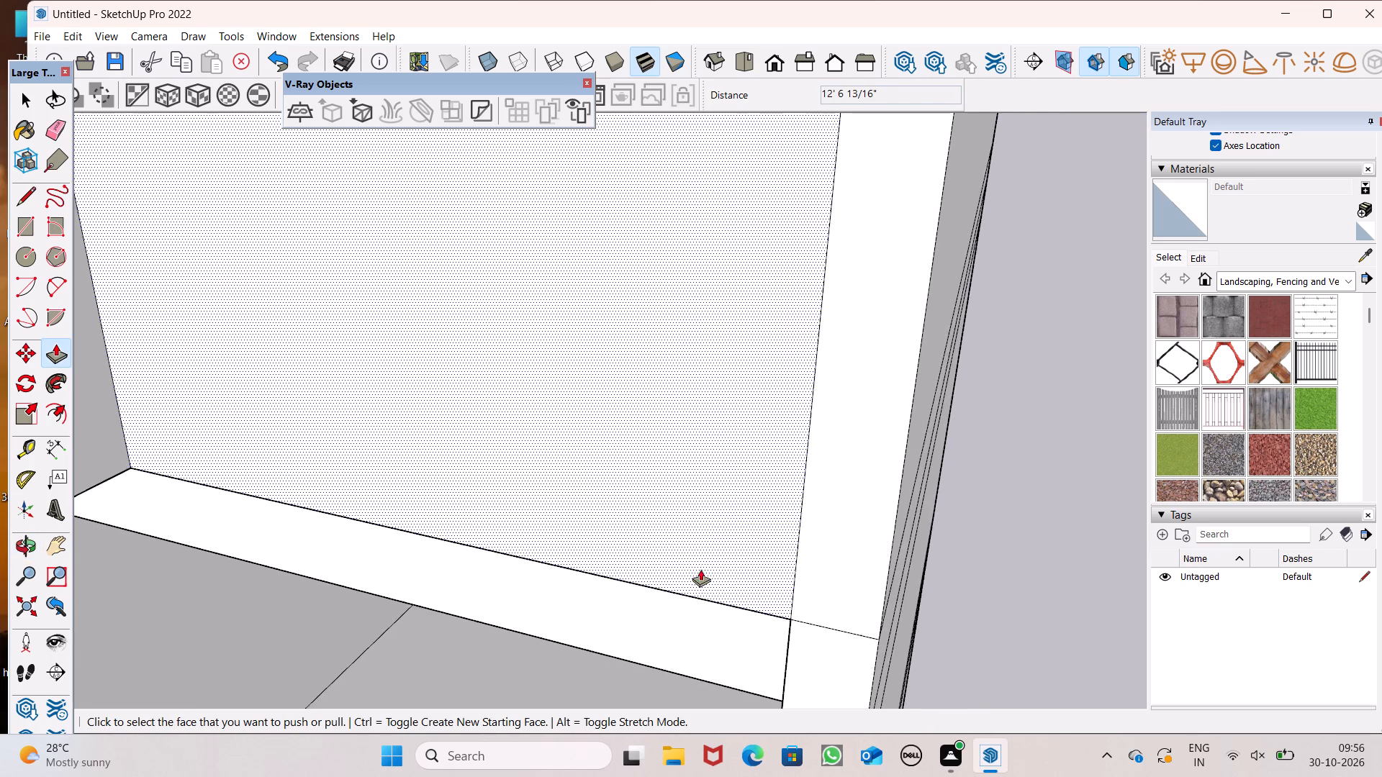
{"action": "scroll", "coordinate": [703, 570], "scroll_direction": "down", "scroll_amount": 7}
{"action": "middle_click_drag", "start_coordinate": [705, 638], "coordinate": [784, 341]}
{"action": "scroll", "coordinate": [705, 638], "scroll_direction": "up", "scroll_amount": 1}
{"action": "scroll", "coordinate": [895, 265], "scroll_direction": "down", "scroll_amount": 11}
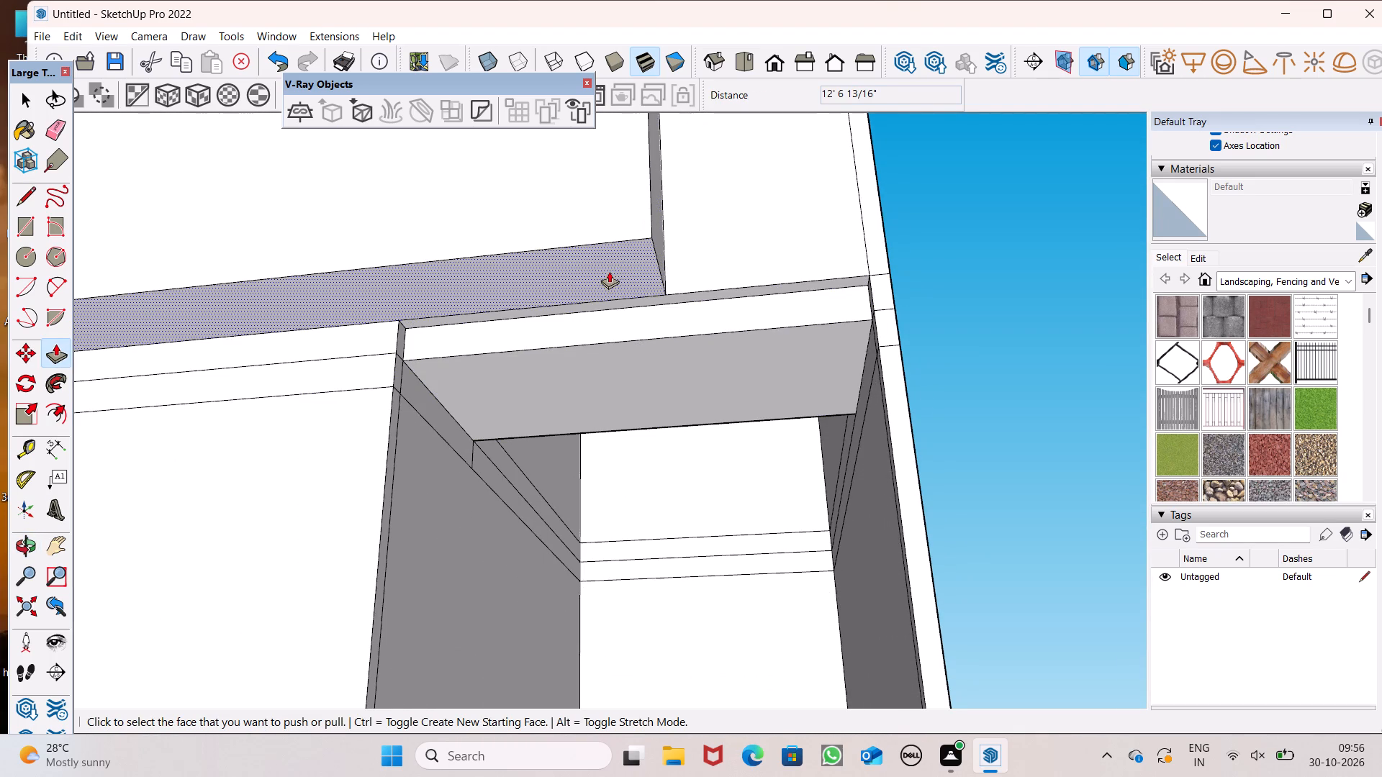
{"action": "scroll", "coordinate": [594, 272], "scroll_direction": "down", "scroll_amount": 6}
{"action": "middle_click_drag", "start_coordinate": [589, 286], "coordinate": [591, 344]}
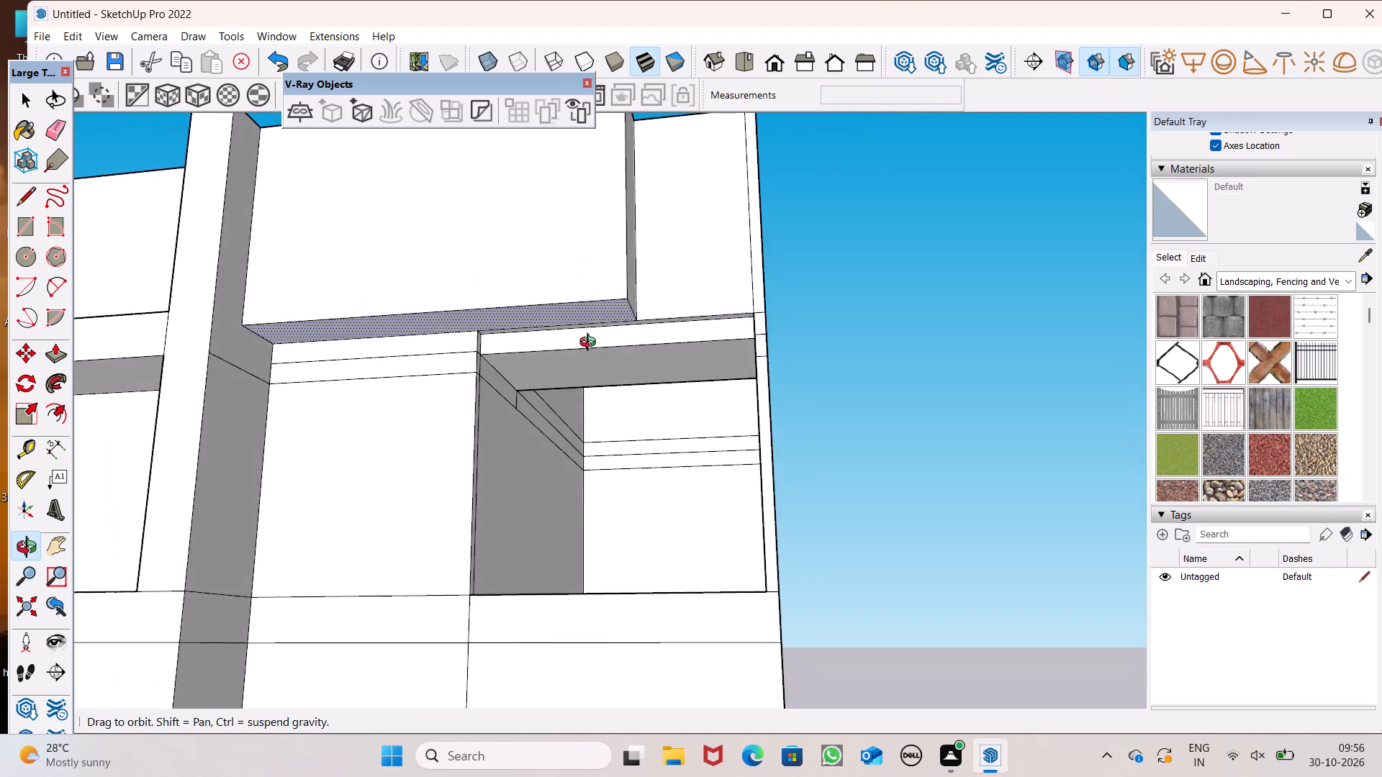
{"action": "middle_click_drag", "start_coordinate": [591, 344], "coordinate": [624, 357]}
{"action": "scroll", "coordinate": [625, 338], "scroll_direction": "down", "scroll_amount": 4}
{"action": "middle_click_drag", "start_coordinate": [625, 341], "coordinate": [620, 368]}
{"action": "scroll", "coordinate": [476, 376], "scroll_direction": "up", "scroll_amount": 1}
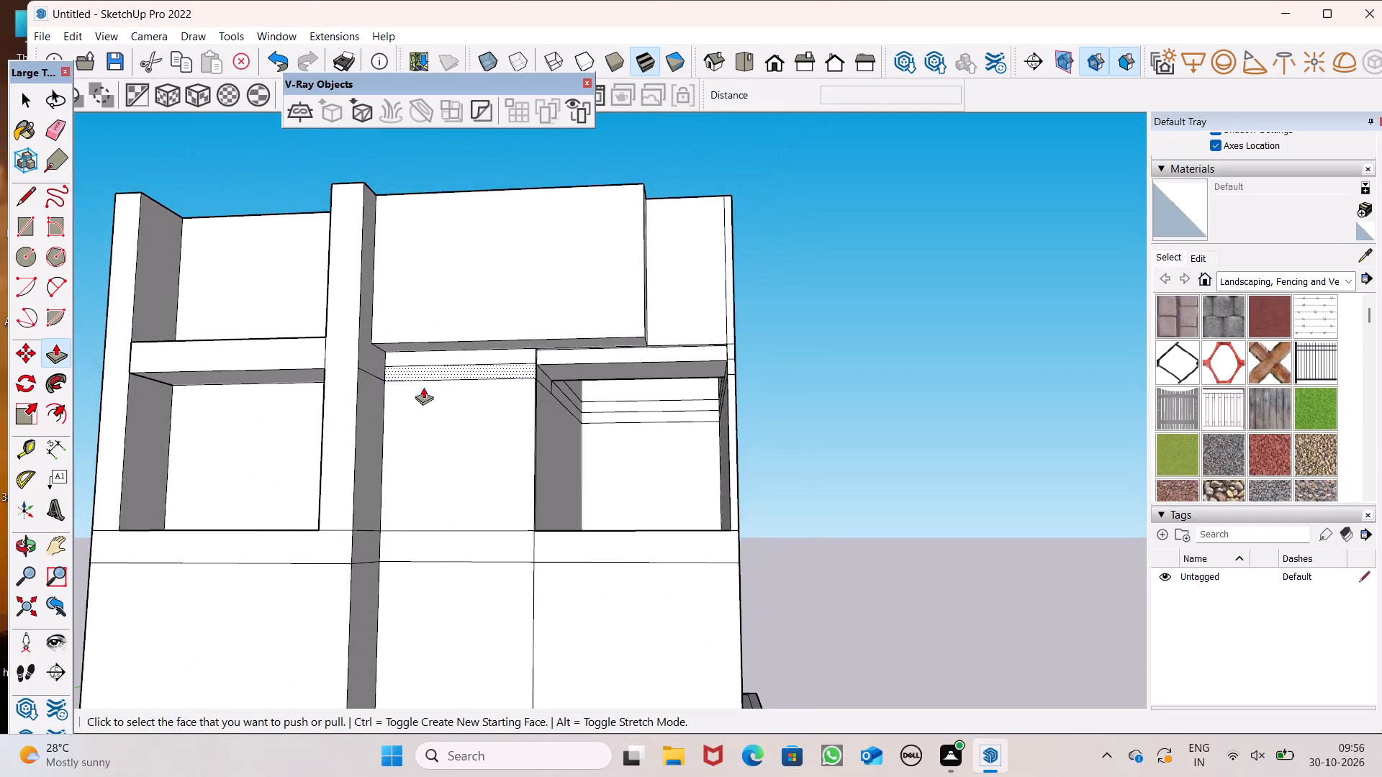
{"action": "scroll", "coordinate": [423, 387], "scroll_direction": "up", "scroll_amount": 2}
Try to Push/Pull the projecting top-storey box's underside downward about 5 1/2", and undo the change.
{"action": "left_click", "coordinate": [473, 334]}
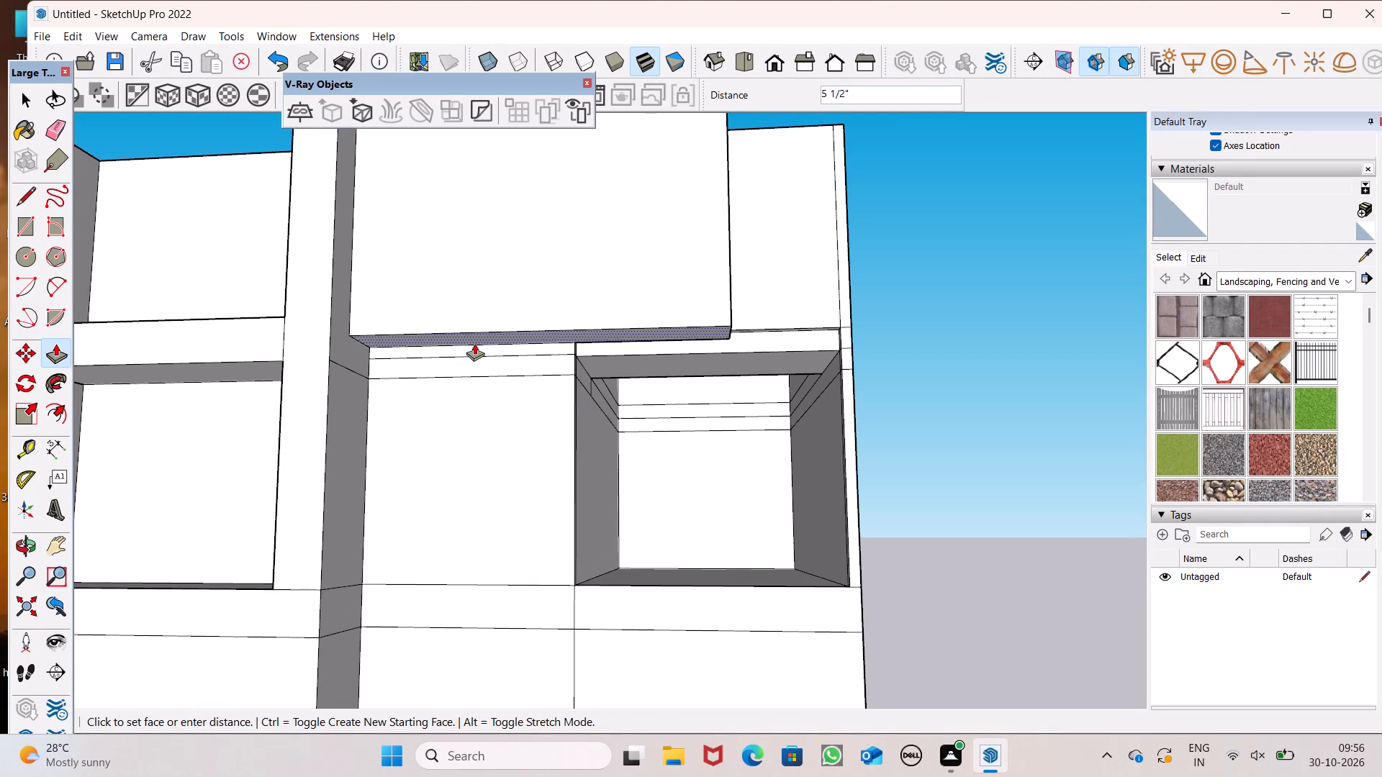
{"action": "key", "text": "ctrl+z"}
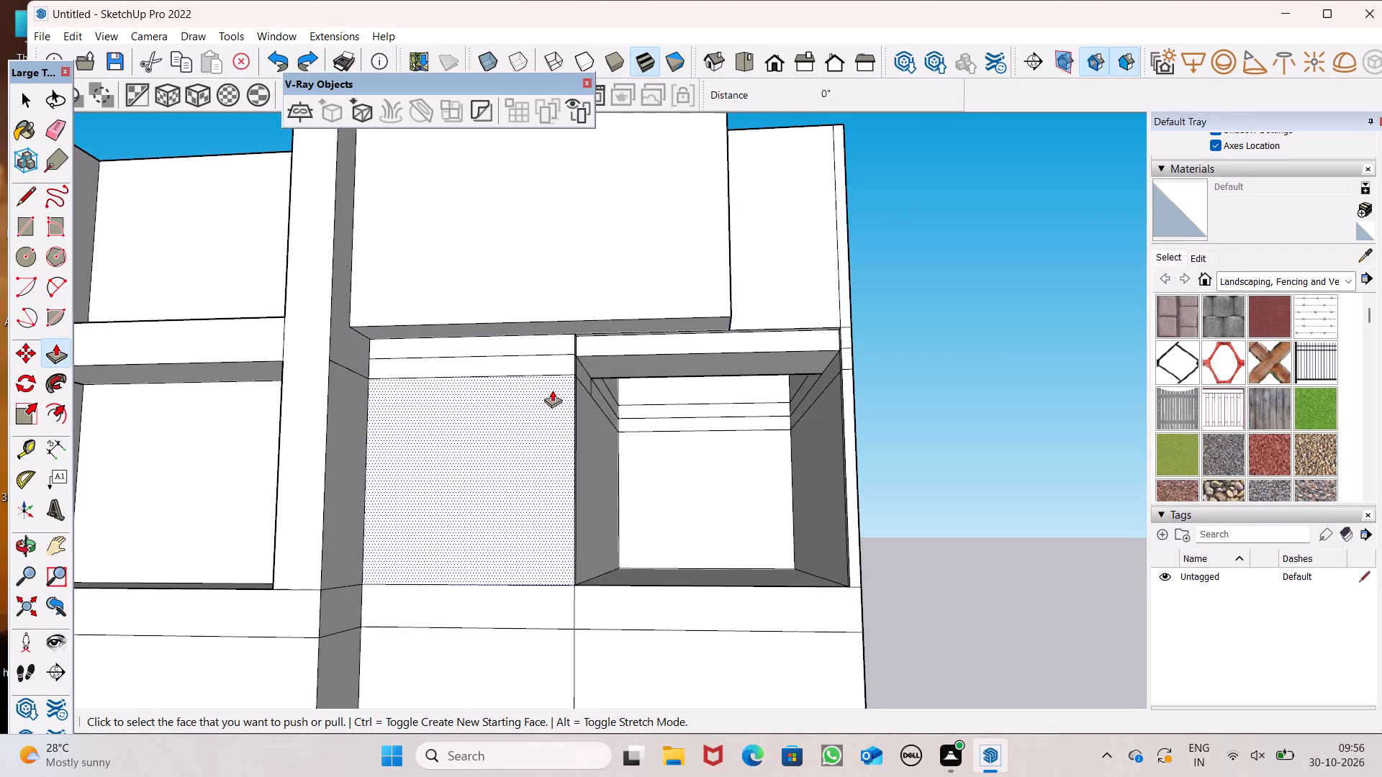
Draw a line about 2' 9 5/16" long across the projecting top-storey box's underside, aligned with the recessed opening's inner edge.
{"action": "left_click", "coordinate": [31, 192]}
{"action": "middle_click_drag", "start_coordinate": [546, 361], "coordinate": [547, 209]}
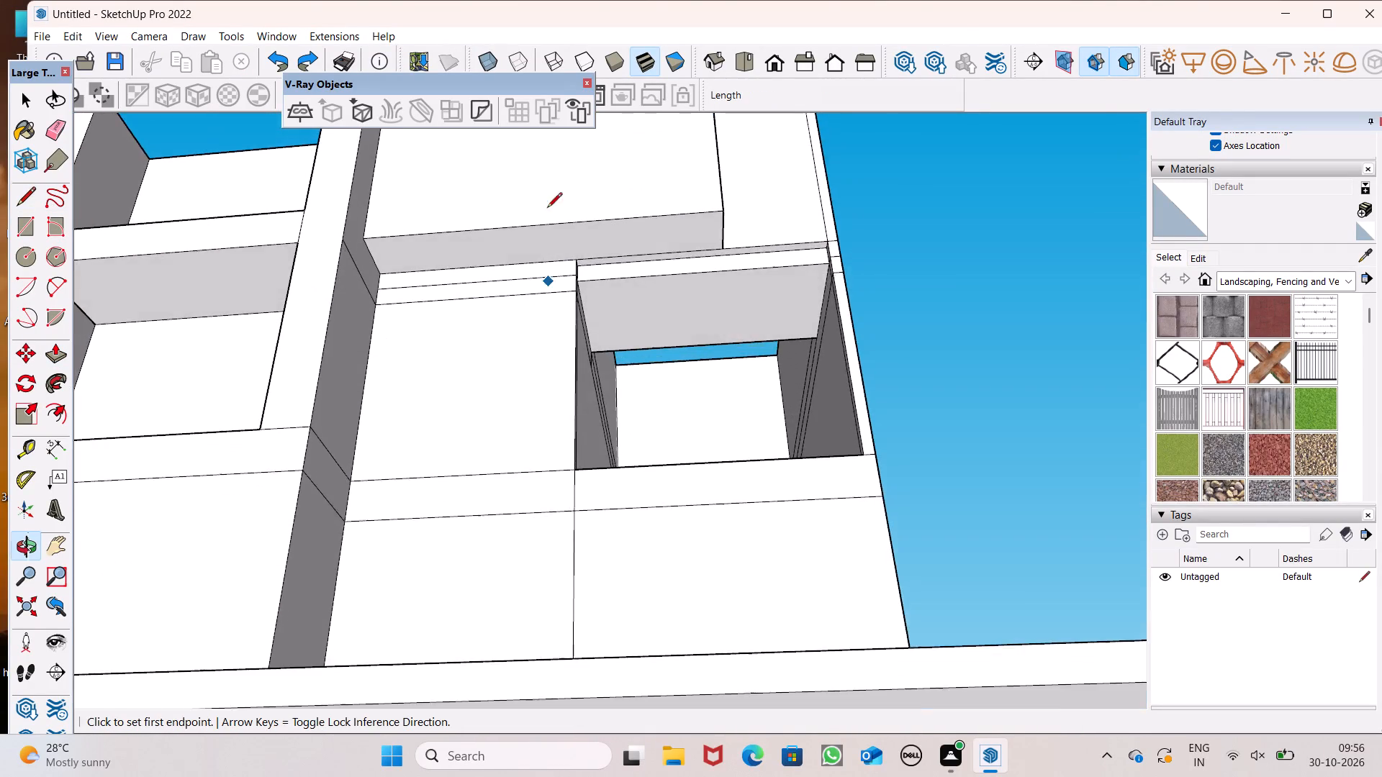
{"action": "scroll", "coordinate": [568, 258], "scroll_direction": "up", "scroll_amount": 13}
{"action": "left_click", "coordinate": [593, 232]}
{"action": "scroll", "coordinate": [640, 402], "scroll_direction": "down", "scroll_amount": 6}
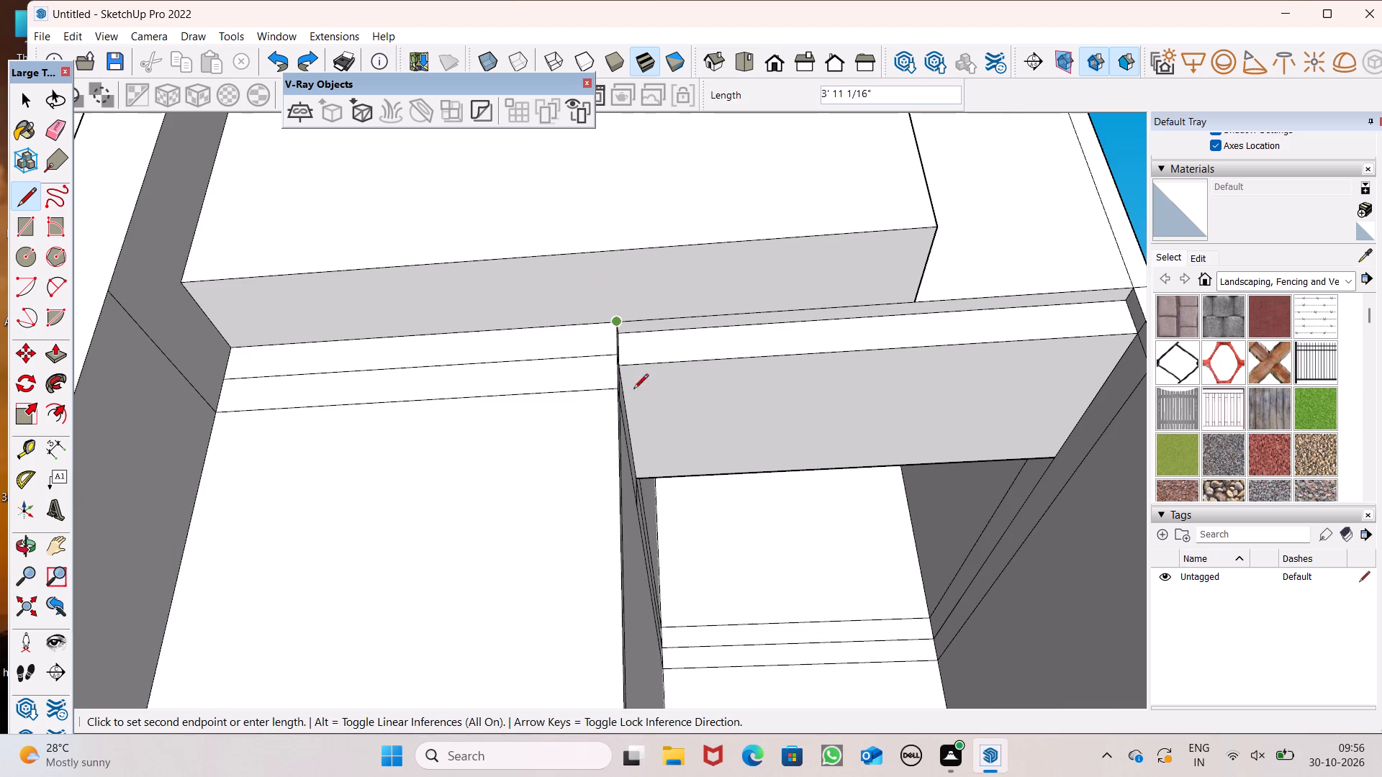
{"action": "left_click", "coordinate": [601, 248]}
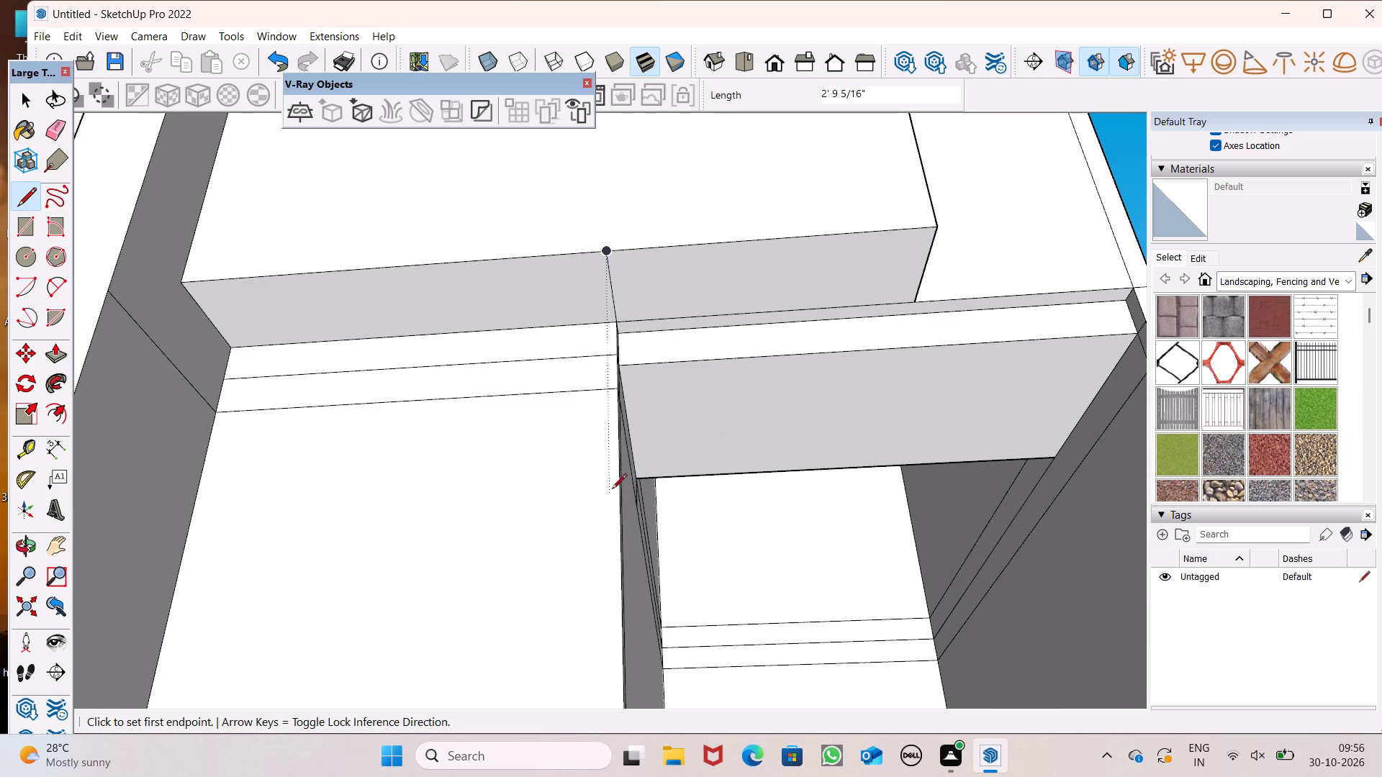
Push/Pull the underside section over the solid wall, beside the opening, down to the wall's first band line.
{"action": "key", "text": "space"}
{"action": "left_click", "coordinate": [44, 350]}
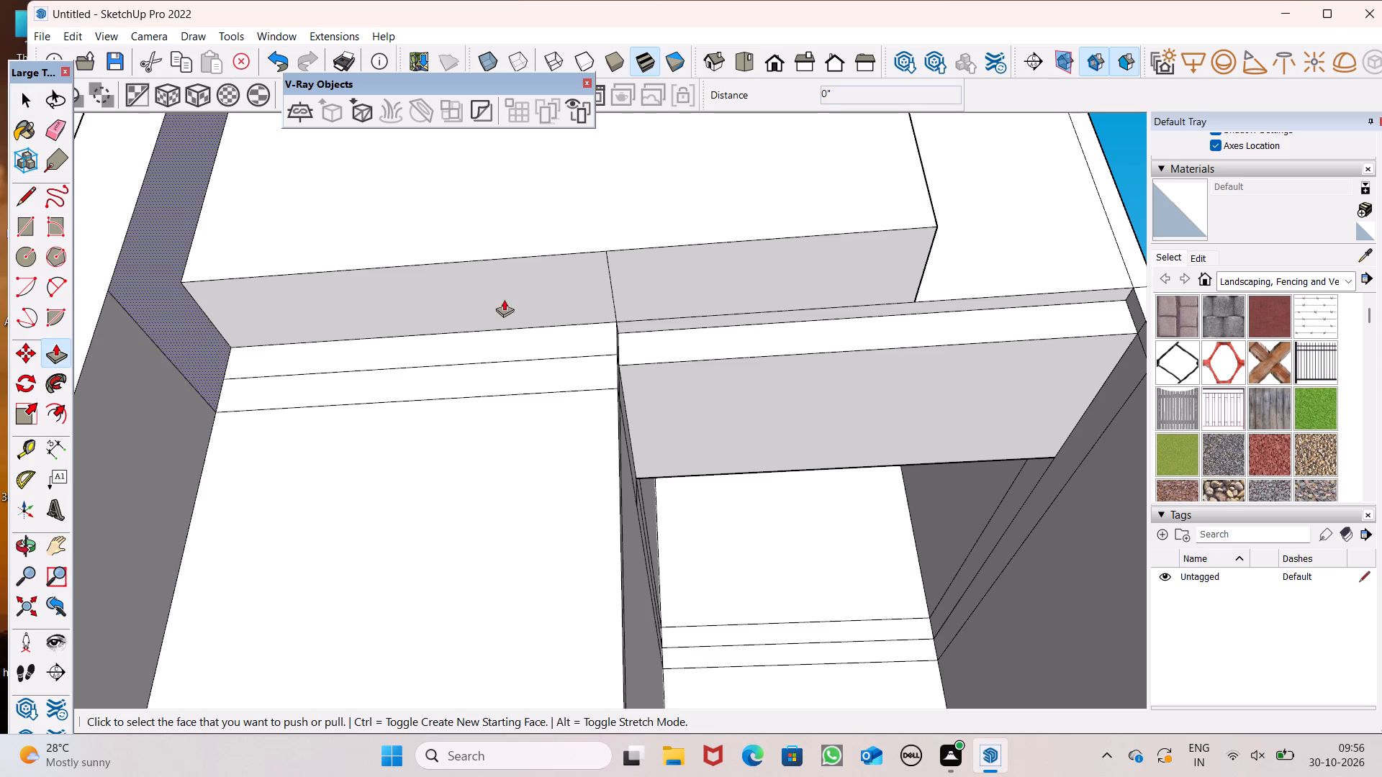
{"action": "left_click_drag", "start_coordinate": [505, 298], "coordinate": [523, 337]}
{"action": "scroll", "coordinate": [484, 309], "scroll_direction": "down", "scroll_amount": 6}
{"action": "middle_click_drag", "start_coordinate": [643, 414], "coordinate": [595, 541]}
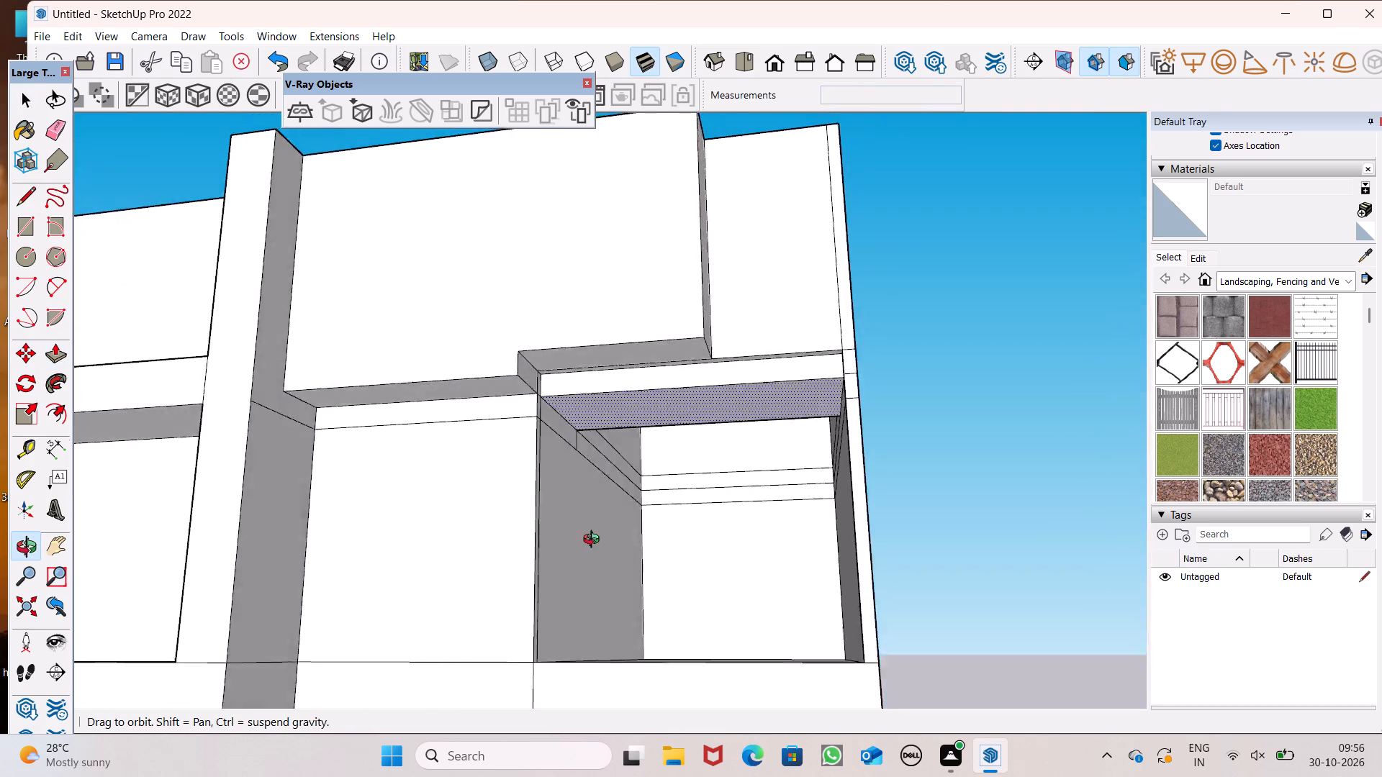
{"action": "middle_click_drag", "start_coordinate": [595, 541], "coordinate": [792, 543]}
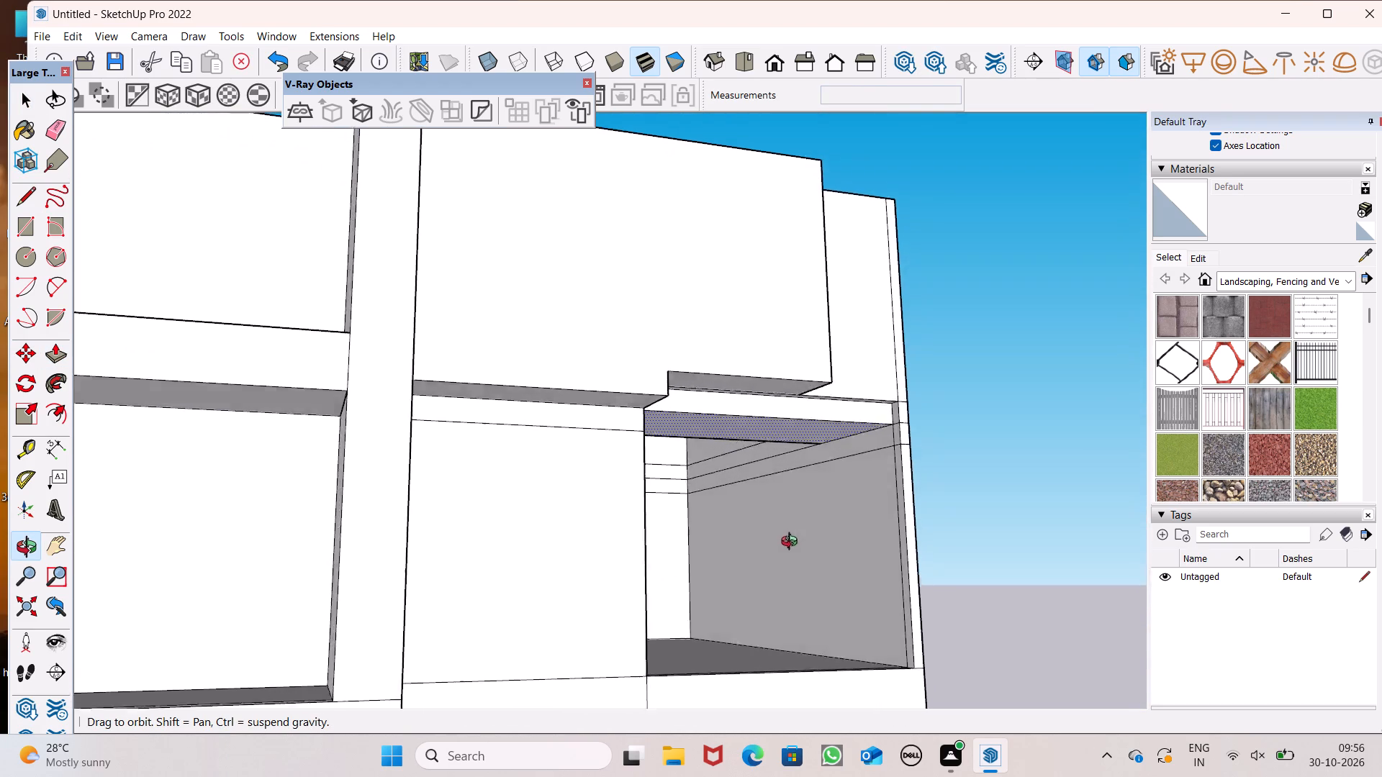
{"action": "middle_click_drag", "start_coordinate": [792, 543], "coordinate": [685, 606]}
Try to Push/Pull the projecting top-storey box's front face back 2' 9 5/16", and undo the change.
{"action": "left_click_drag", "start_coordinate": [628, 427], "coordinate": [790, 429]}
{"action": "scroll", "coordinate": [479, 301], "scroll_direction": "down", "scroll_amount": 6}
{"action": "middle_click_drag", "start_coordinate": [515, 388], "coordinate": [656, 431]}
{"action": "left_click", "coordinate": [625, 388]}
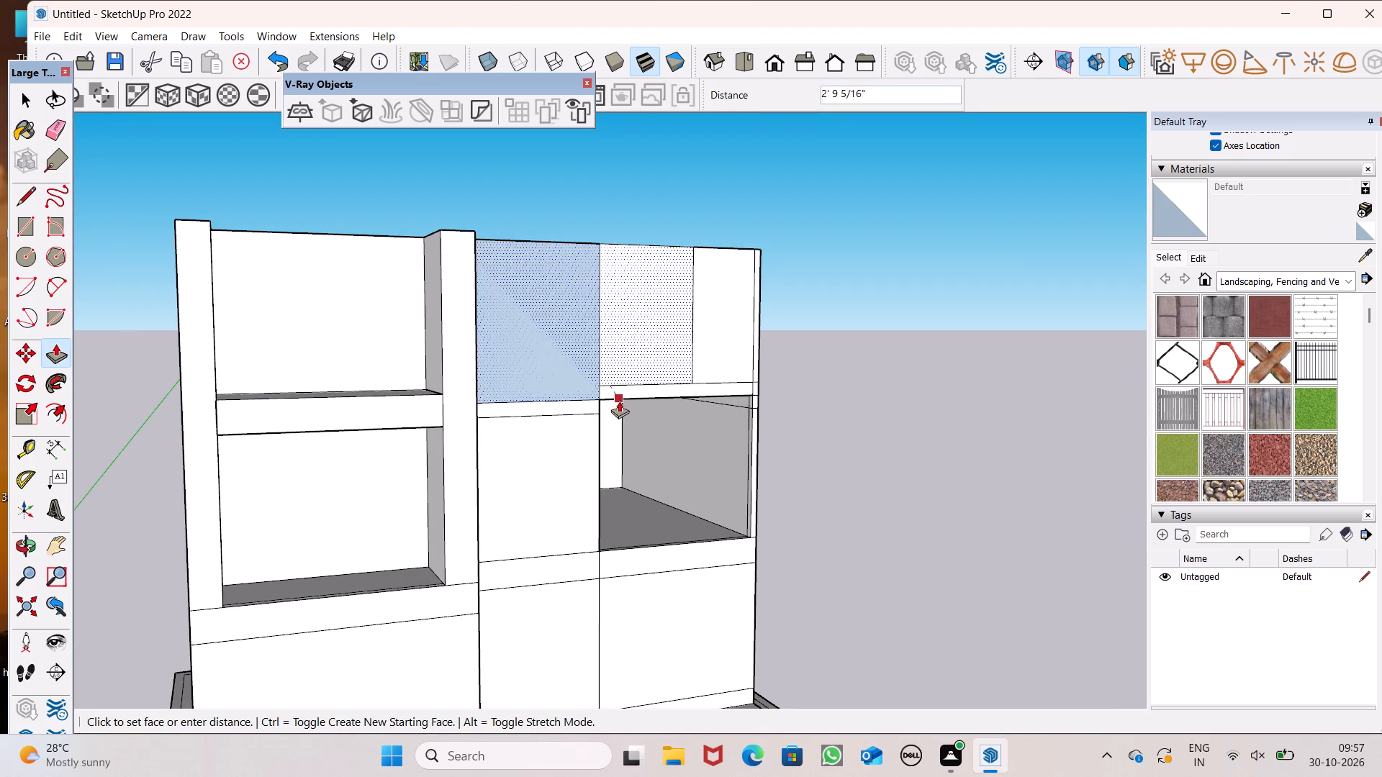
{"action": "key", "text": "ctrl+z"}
Push/Pull the front edge of the overhead slab above the recessed opening by 6".
{"action": "left_click_drag", "start_coordinate": [625, 392], "coordinate": [669, 396]}
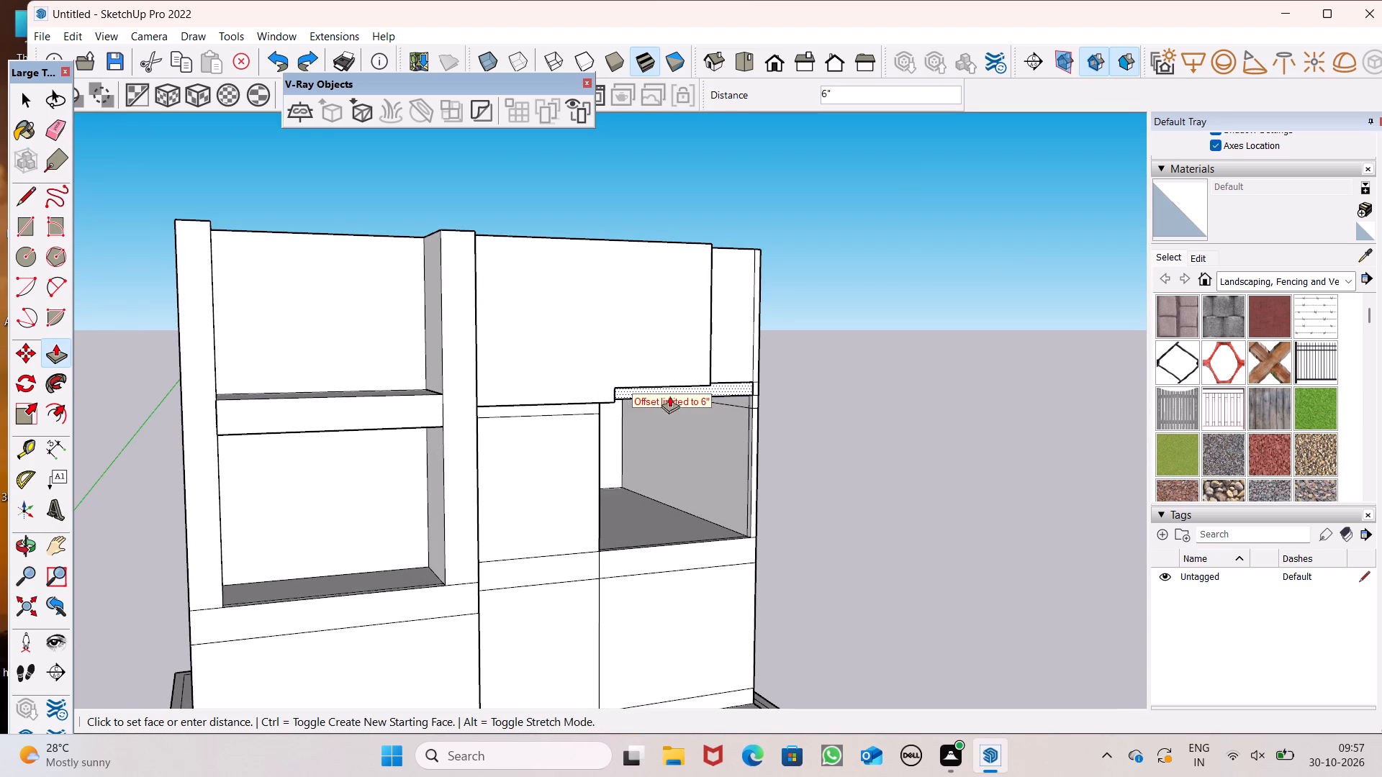
{"action": "left_click_drag", "start_coordinate": [669, 396], "coordinate": [716, 396]}
{"action": "left_click_drag", "start_coordinate": [690, 394], "coordinate": [729, 398]}
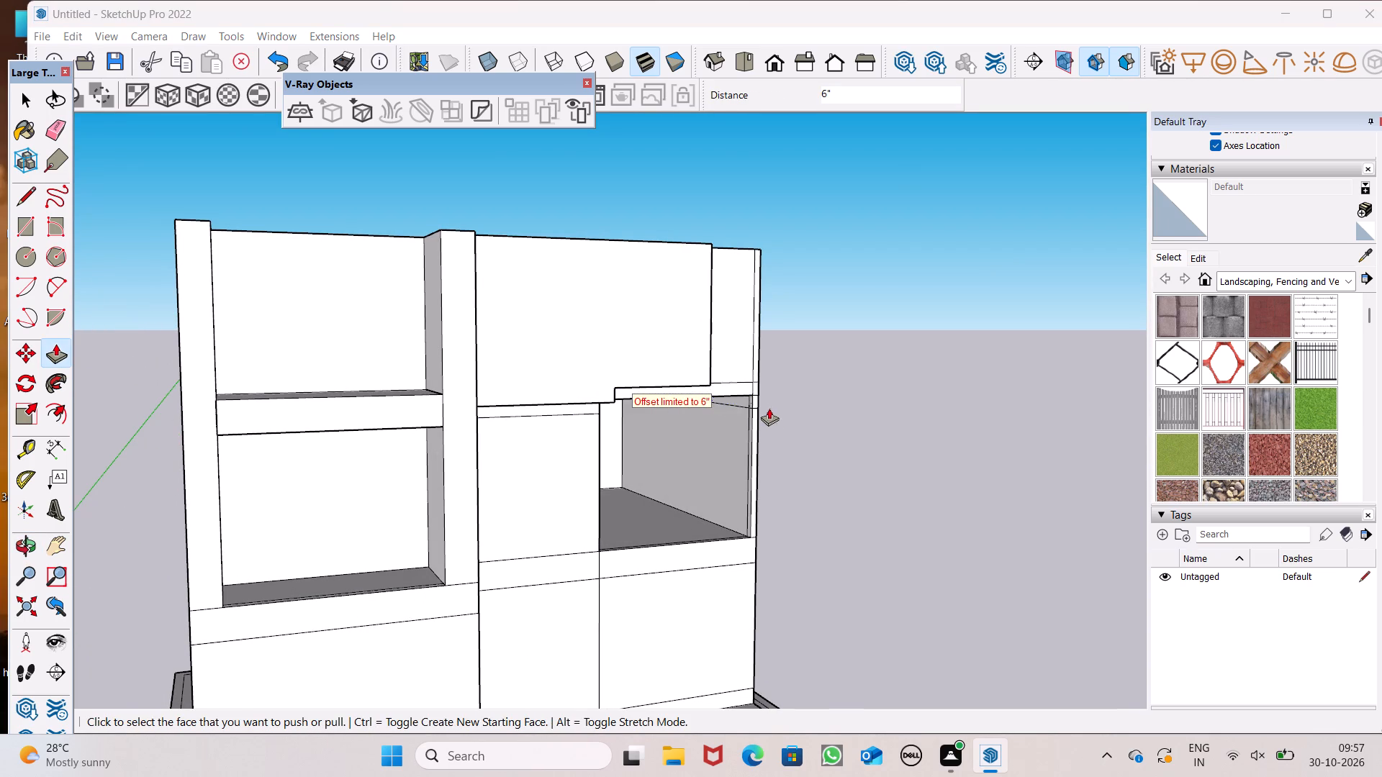
Erase the short vertical seam between the overhead slab's front band and the outer wall end.
{"action": "scroll", "coordinate": [591, 360], "scroll_direction": "down", "scroll_amount": 4}
{"action": "middle_click_drag", "start_coordinate": [628, 381], "coordinate": [215, 452]}
{"action": "middle_click_drag", "start_coordinate": [536, 464], "coordinate": [533, 447]}
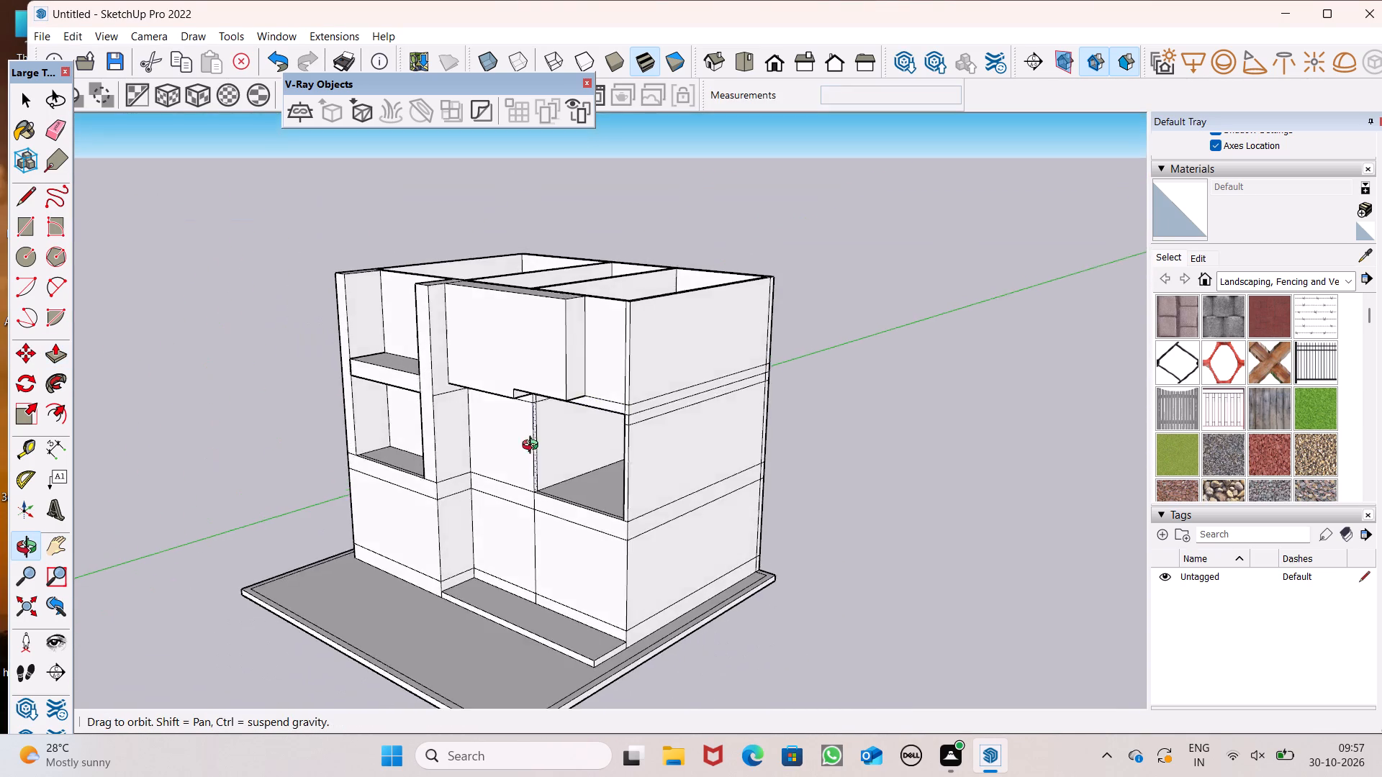
{"action": "middle_click_drag", "start_coordinate": [533, 447], "coordinate": [616, 286]}
{"action": "left_click", "coordinate": [55, 140]}
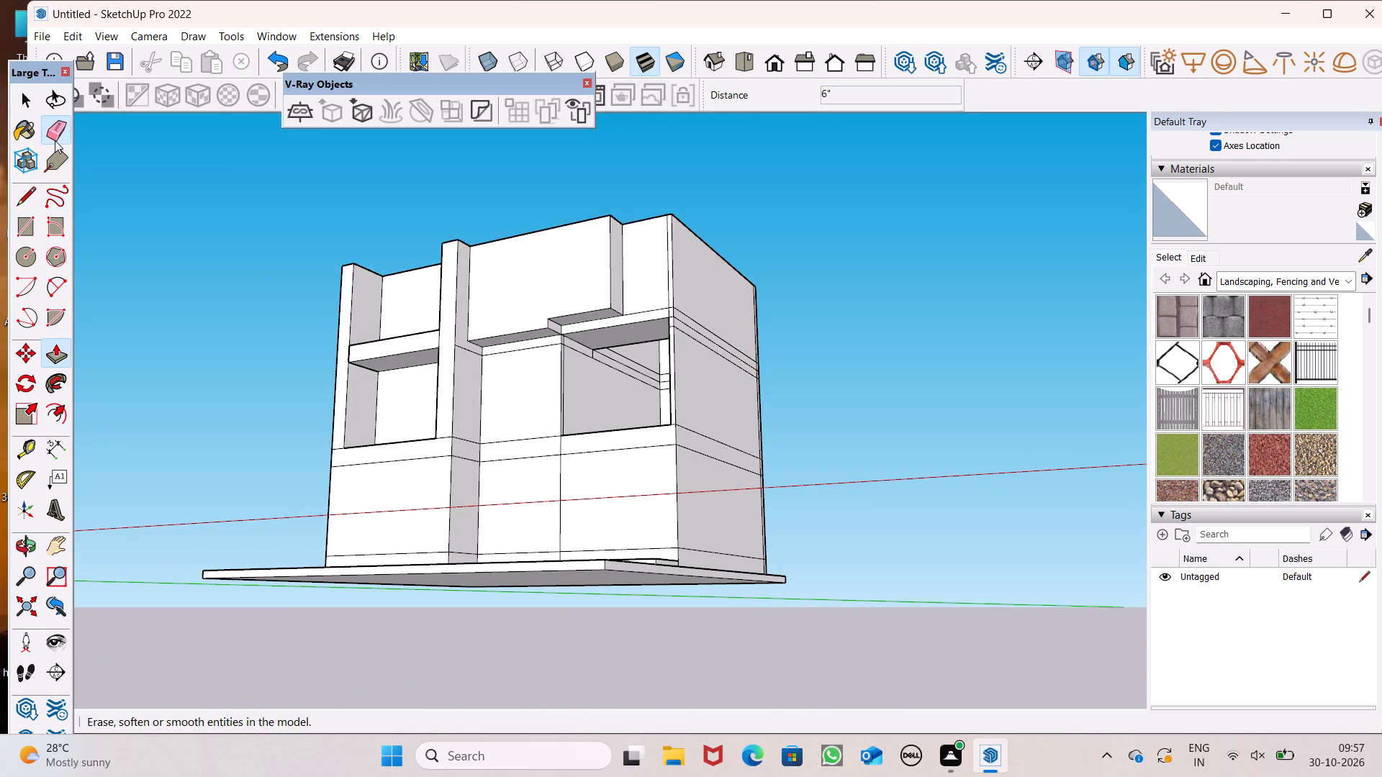
{"action": "scroll", "coordinate": [387, 321], "scroll_direction": "up", "scroll_amount": 7}
{"action": "scroll", "coordinate": [1081, 355], "scroll_direction": "up", "scroll_amount": 6}
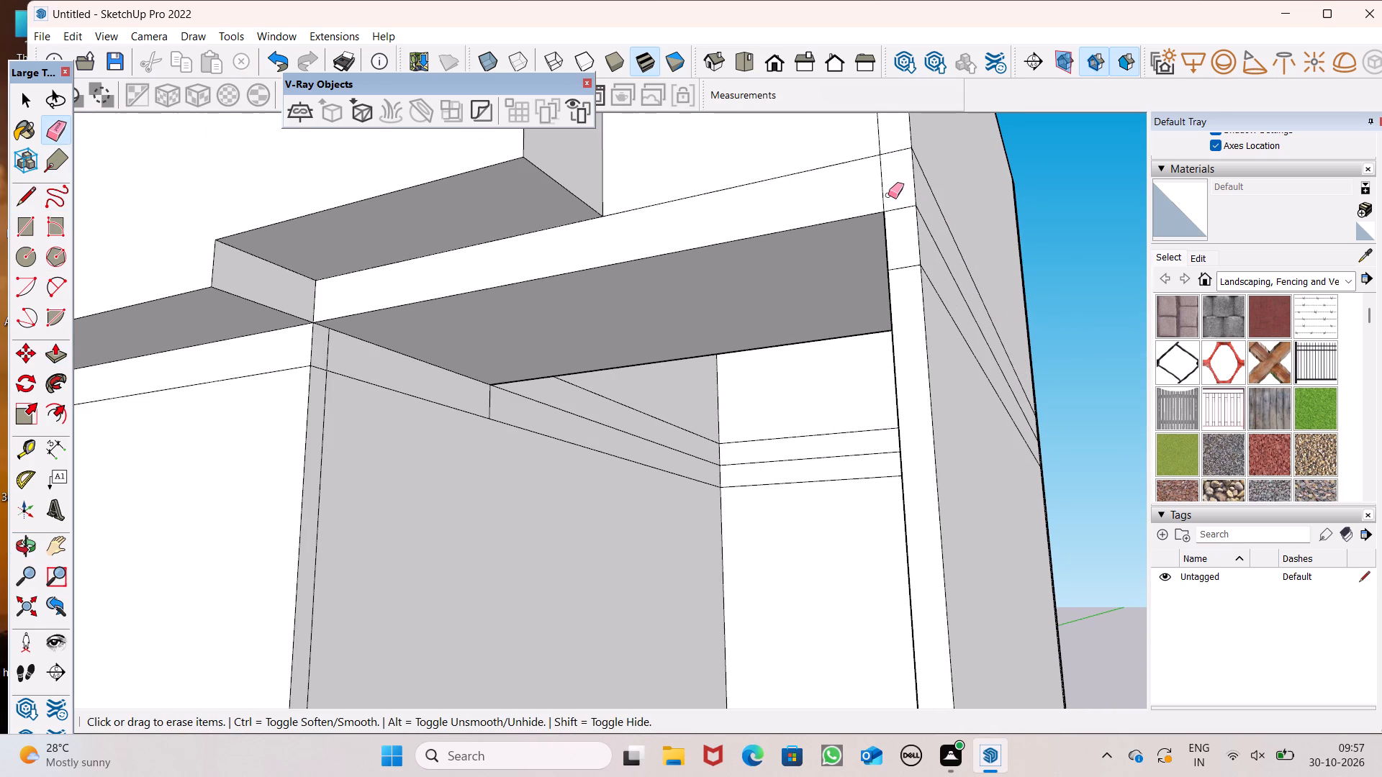
{"action": "left_click_drag", "start_coordinate": [888, 194], "coordinate": [880, 194]}
{"action": "scroll", "coordinate": [911, 229], "scroll_direction": "down", "scroll_amount": 8}
{"action": "key", "text": "space"}
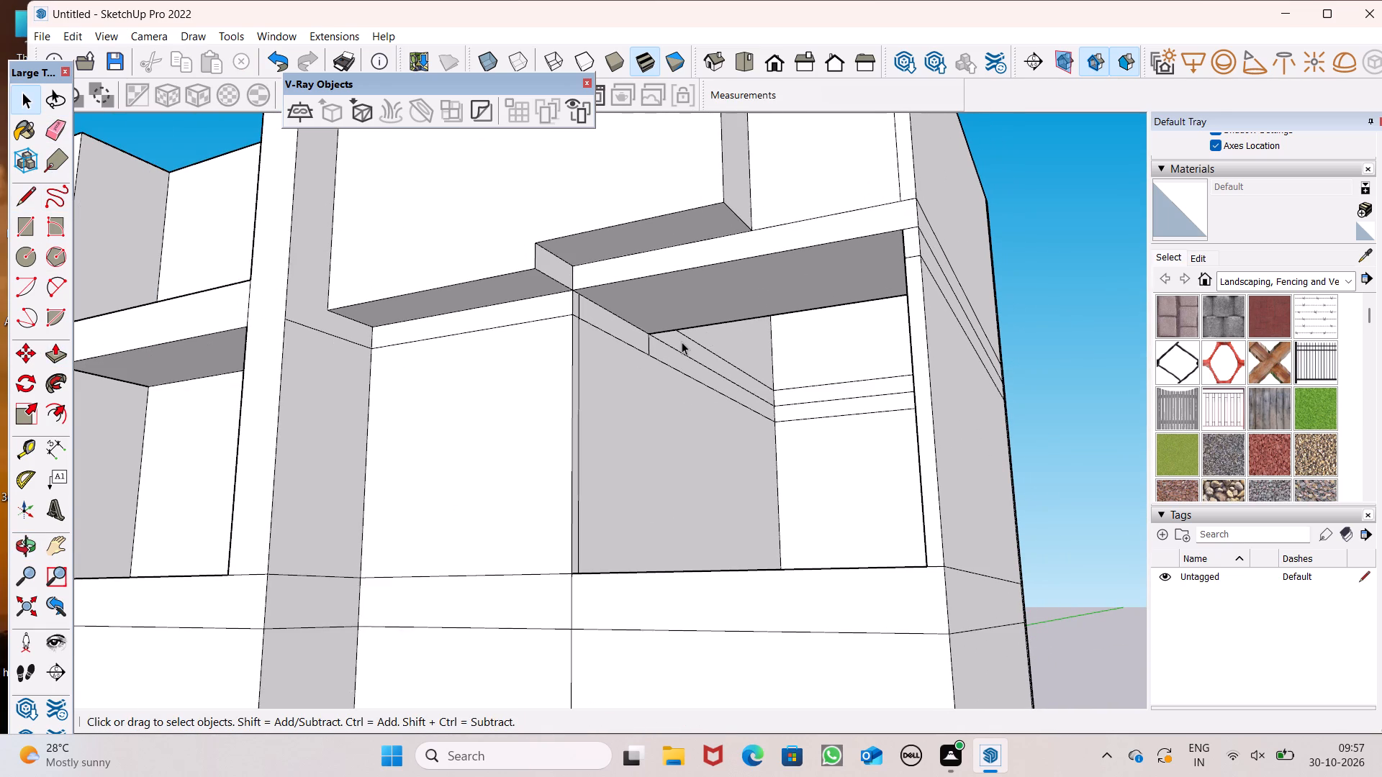
Push/Pull the joined front band above the recessed opening outward about 5' 5 5/16", forming a projecting canopy.
{"action": "left_click", "coordinate": [63, 356]}
{"action": "scroll", "coordinate": [536, 287], "scroll_direction": "down", "scroll_amount": 4}
{"action": "middle_click_drag", "start_coordinate": [658, 279], "coordinate": [612, 388]}
{"action": "scroll", "coordinate": [591, 328], "scroll_direction": "up", "scroll_amount": 5}
{"action": "left_click_drag", "start_coordinate": [584, 345], "coordinate": [474, 373]}
Examine the projecting canopy and the building's front from below, from the front and from above.
{"action": "scroll", "coordinate": [495, 366], "scroll_direction": "down", "scroll_amount": 4}
{"action": "middle_click_drag", "start_coordinate": [505, 411], "coordinate": [623, 368]}
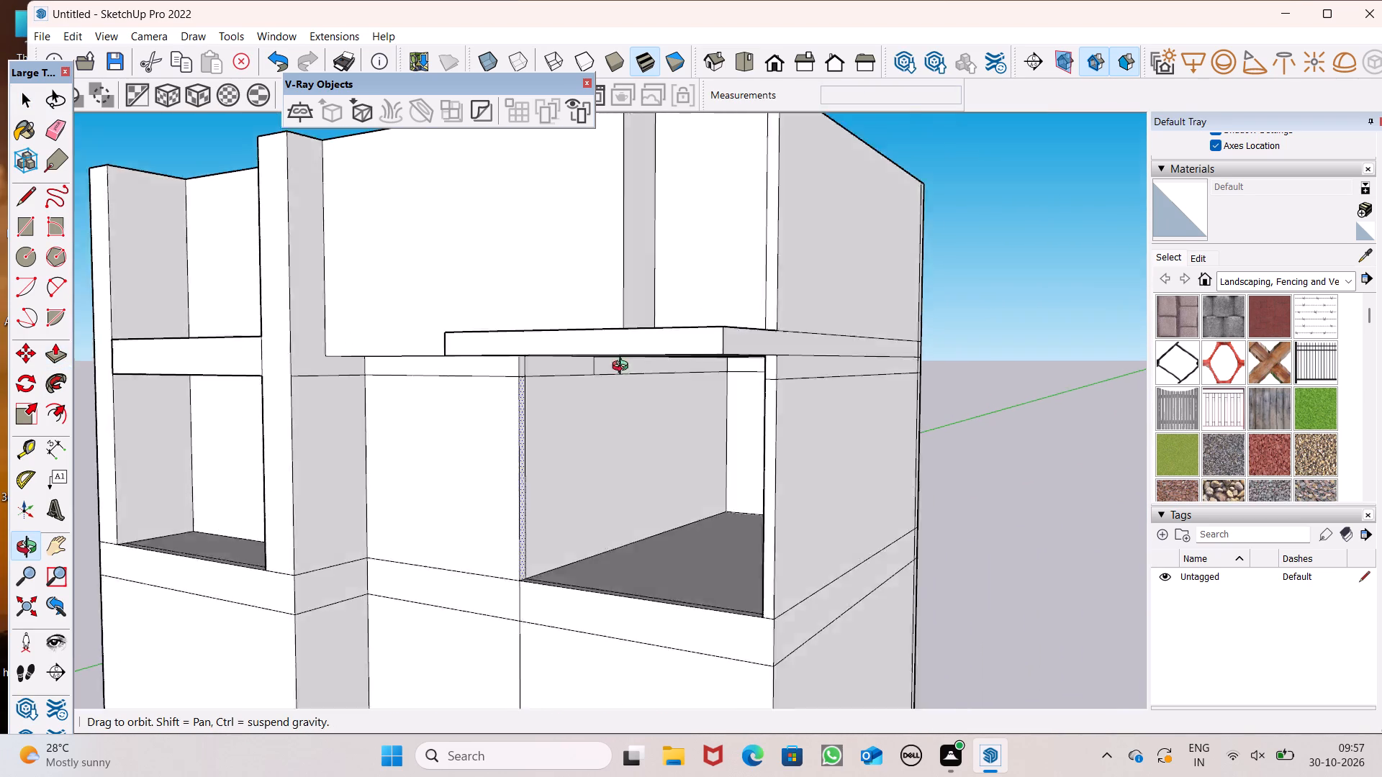
{"action": "middle_click_drag", "start_coordinate": [623, 368], "coordinate": [841, 443]}
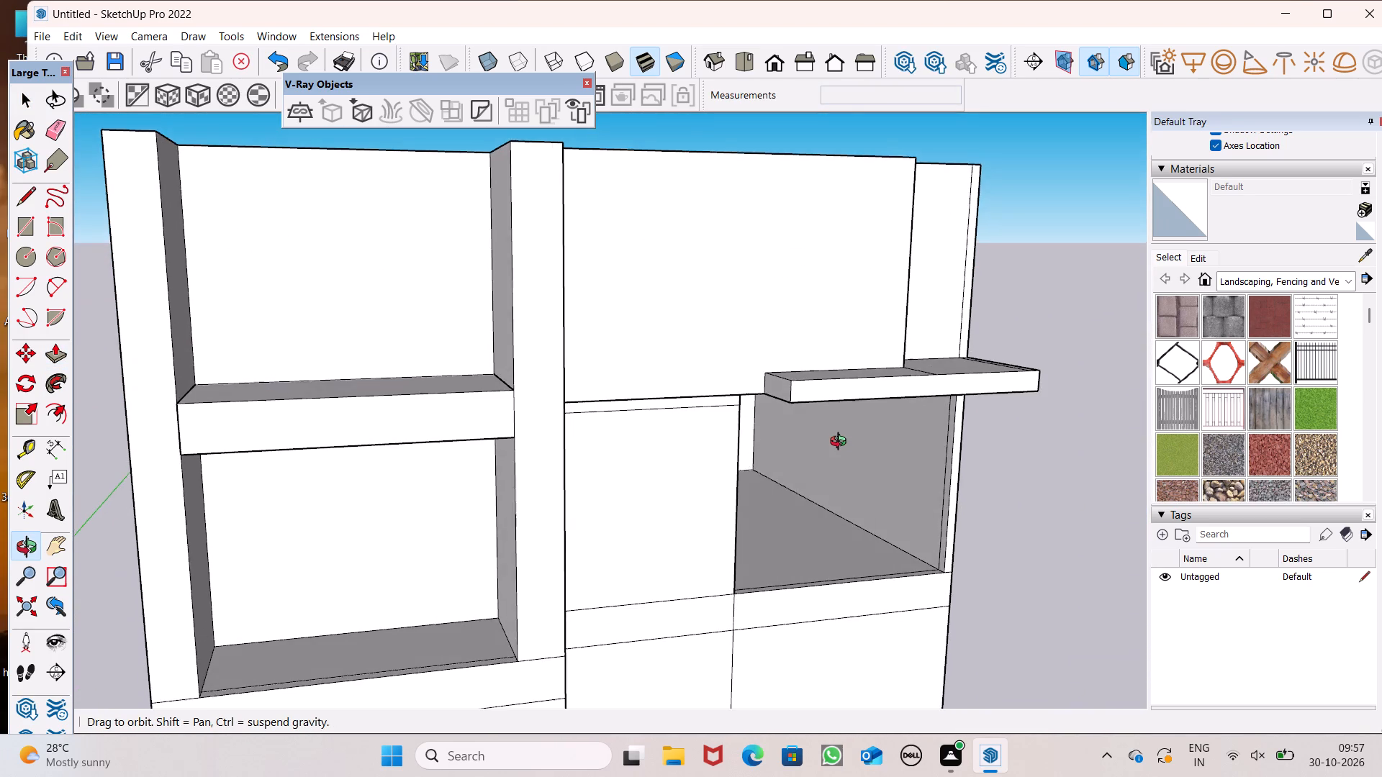
{"action": "middle_click_drag", "start_coordinate": [841, 443], "coordinate": [798, 426]}
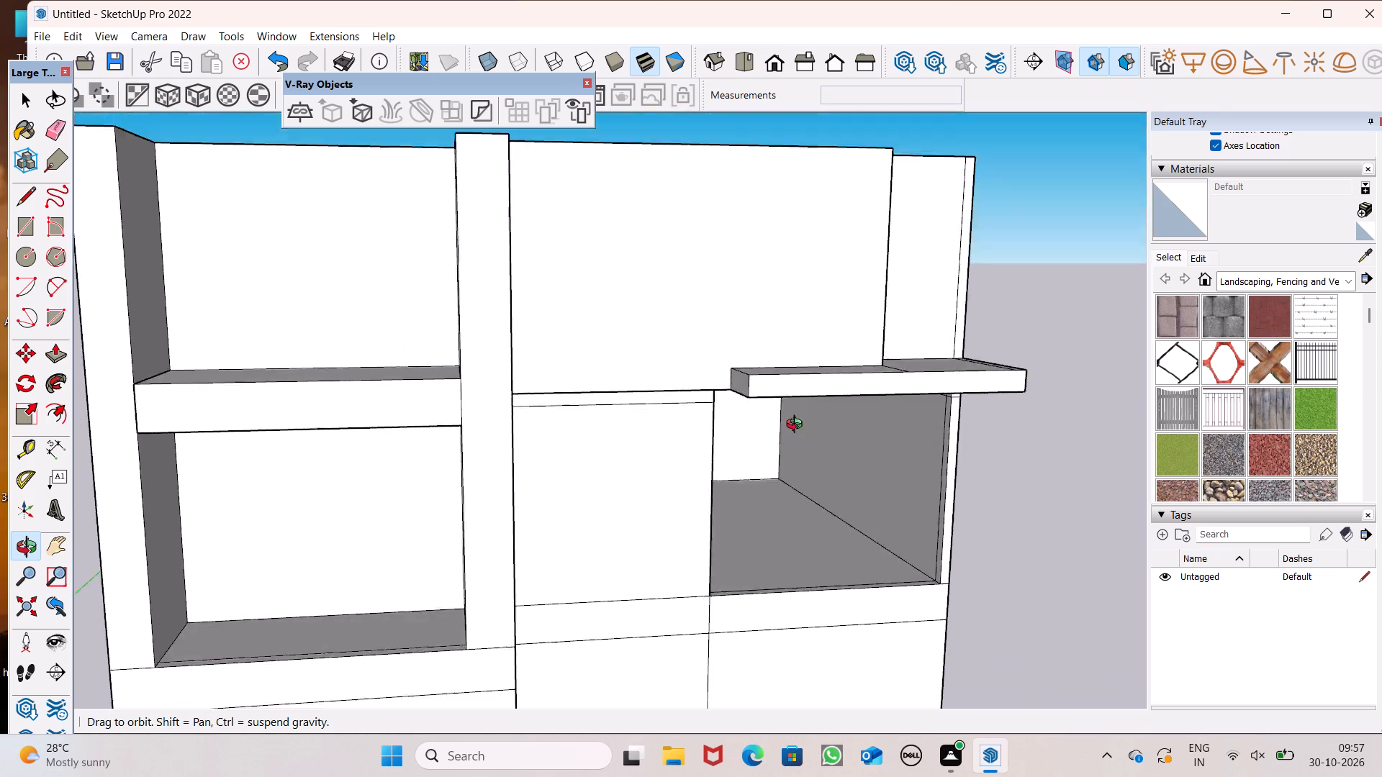
{"action": "middle_click_drag", "start_coordinate": [798, 426], "coordinate": [792, 314]}
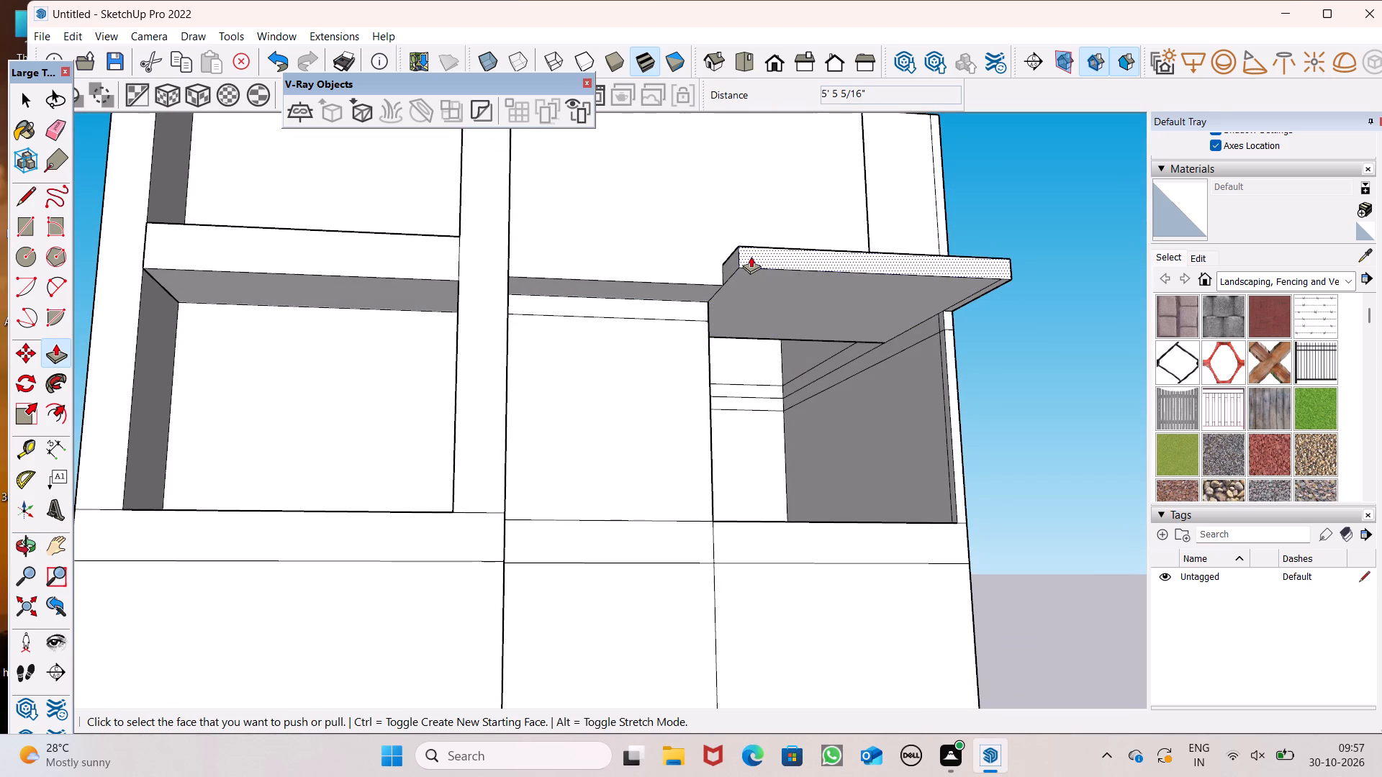
{"action": "scroll", "coordinate": [751, 256], "scroll_direction": "down", "scroll_amount": 2}
{"action": "middle_click_drag", "start_coordinate": [814, 319], "coordinate": [794, 492]}
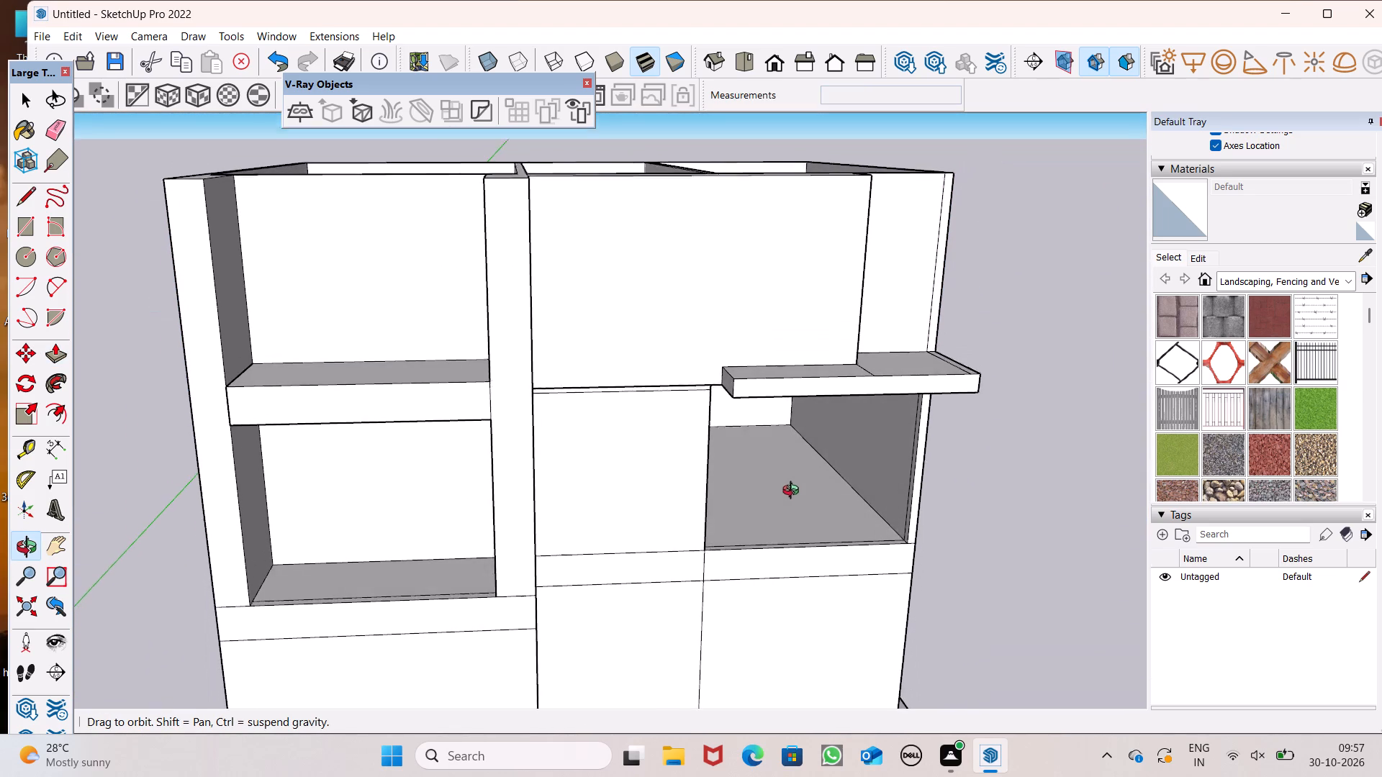
{"action": "middle_click_drag", "start_coordinate": [794, 492], "coordinate": [751, 600]}
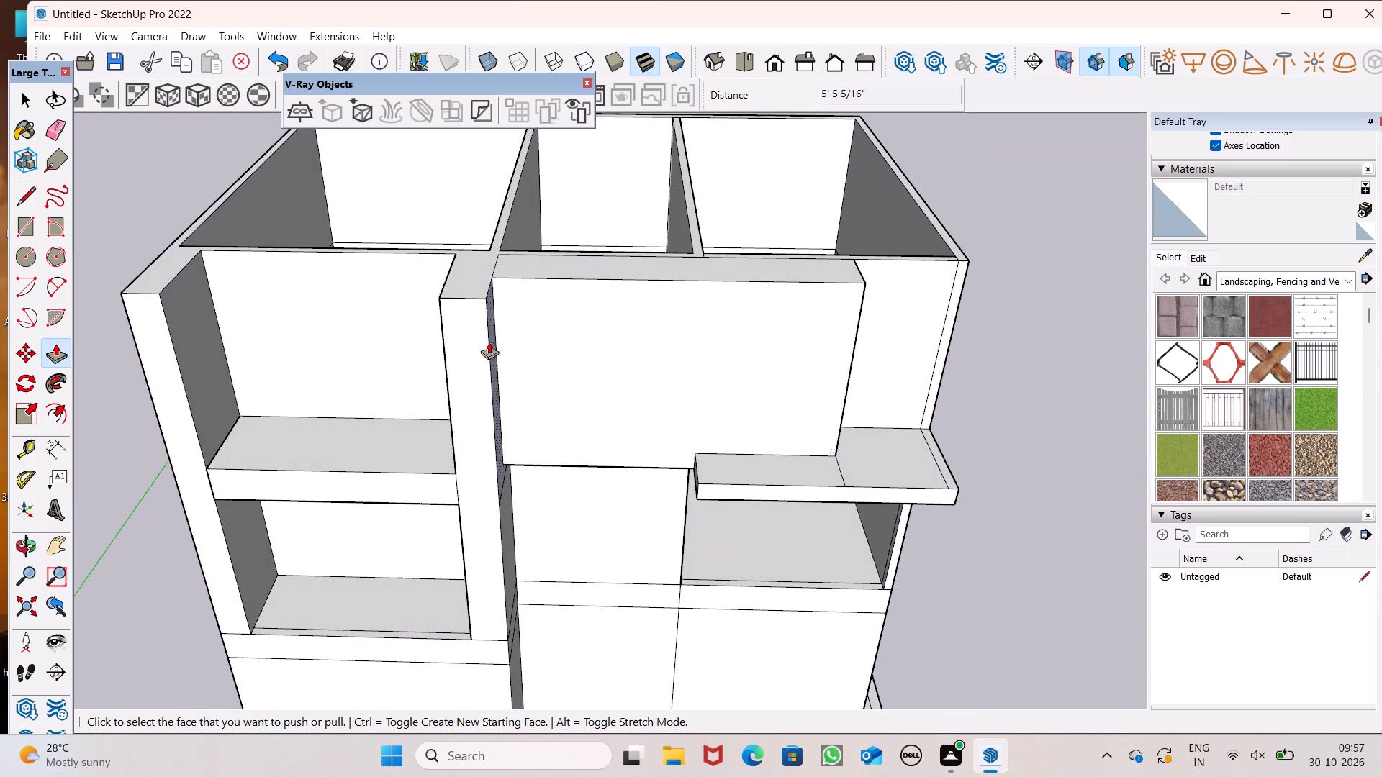
{"action": "scroll", "coordinate": [389, 457], "scroll_direction": "down", "scroll_amount": 5}
{"action": "middle_click_drag", "start_coordinate": [556, 537], "coordinate": [548, 510]}
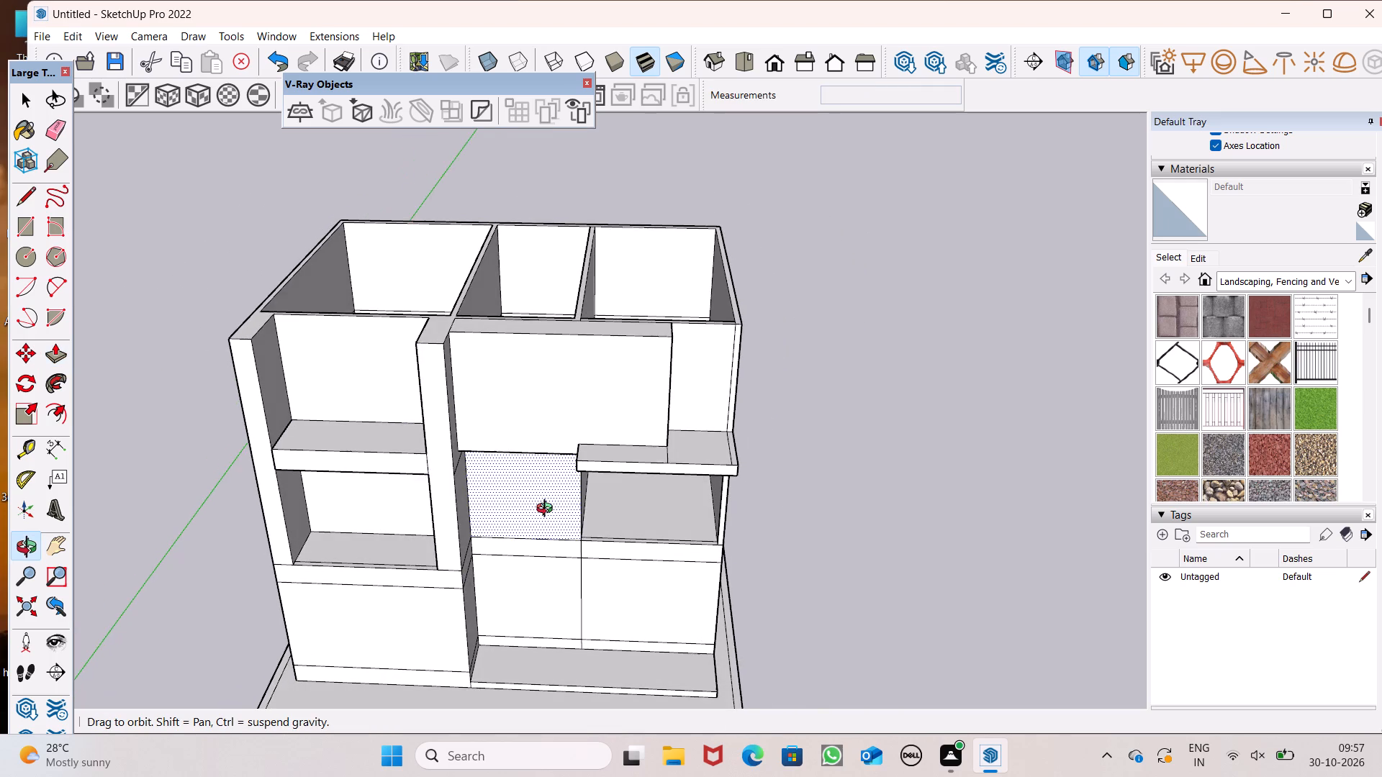
{"action": "middle_click_drag", "start_coordinate": [548, 510], "coordinate": [516, 463]}
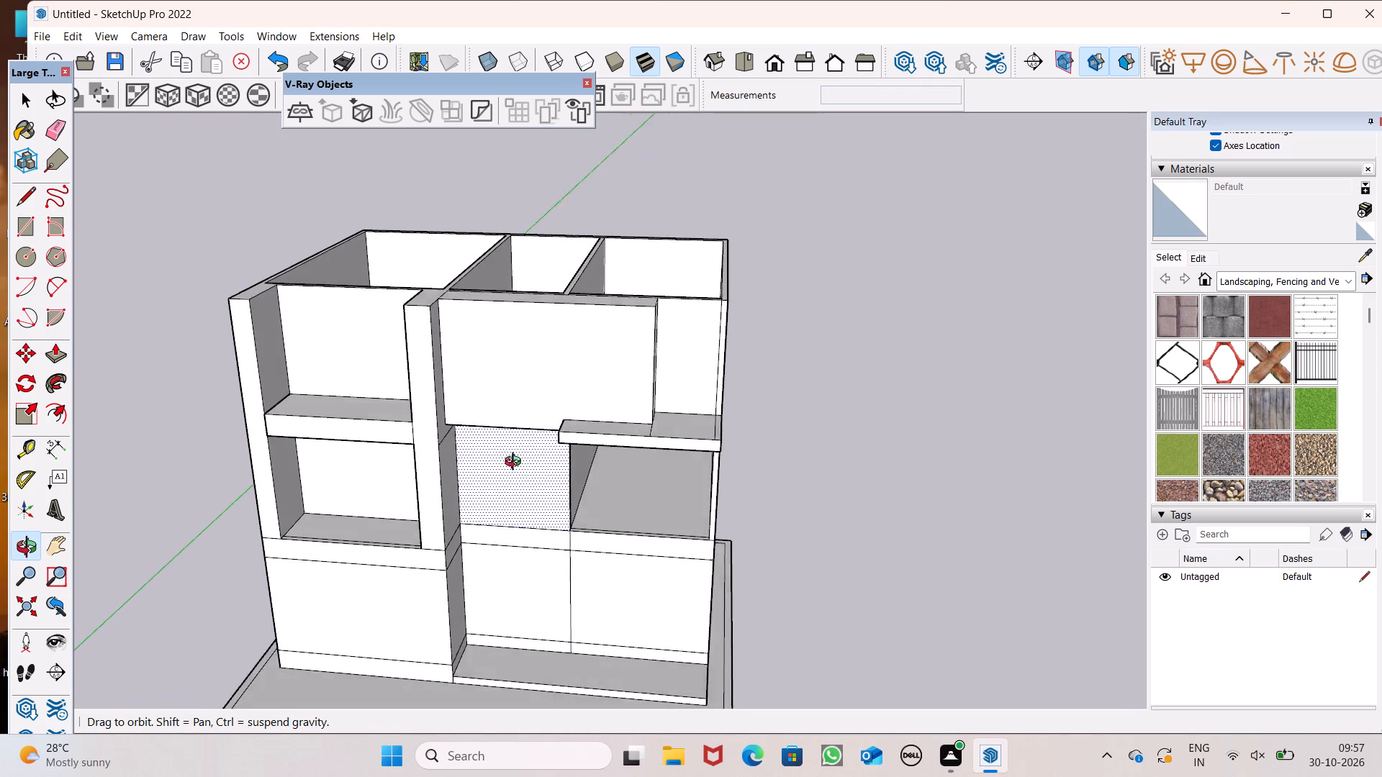
{"action": "middle_click_drag", "start_coordinate": [516, 463], "coordinate": [518, 496]}
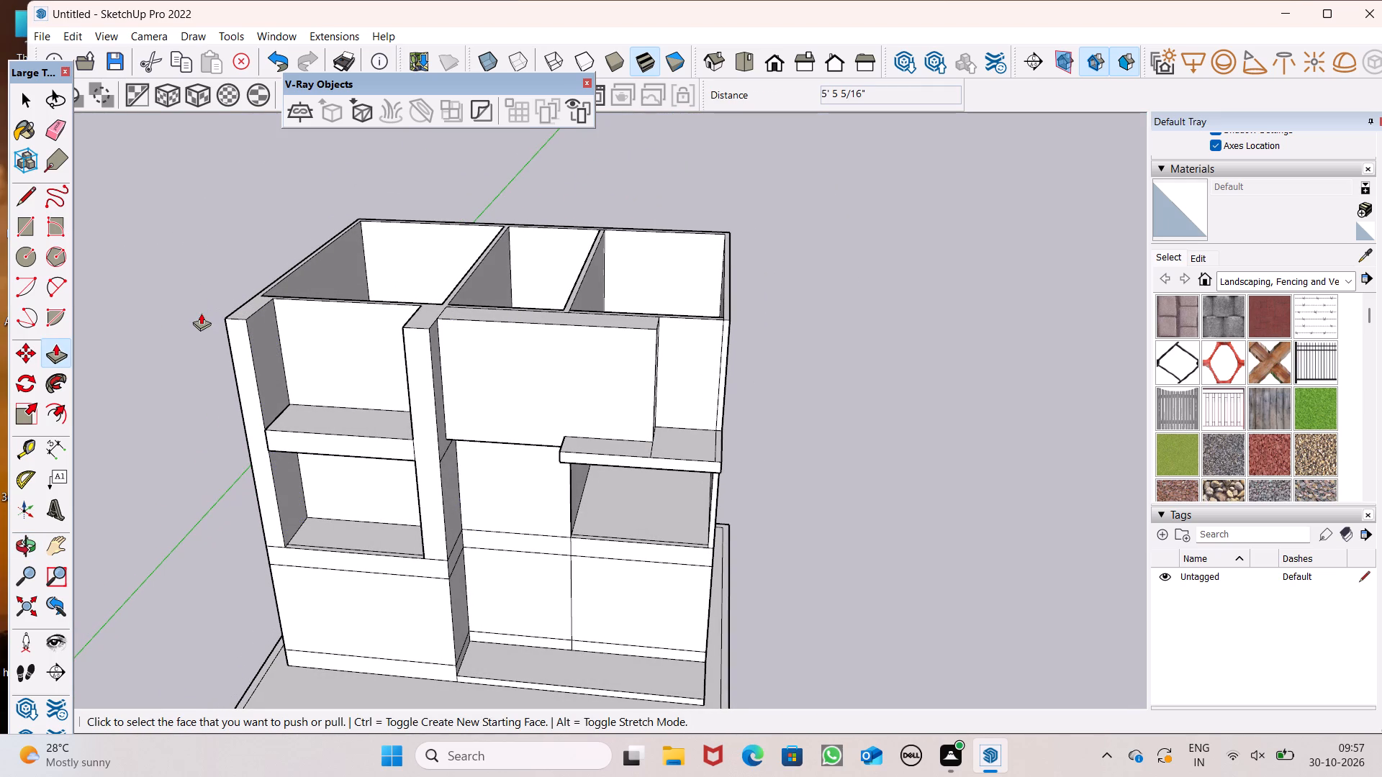
{"action": "middle_click_drag", "start_coordinate": [458, 408], "coordinate": [457, 425]}
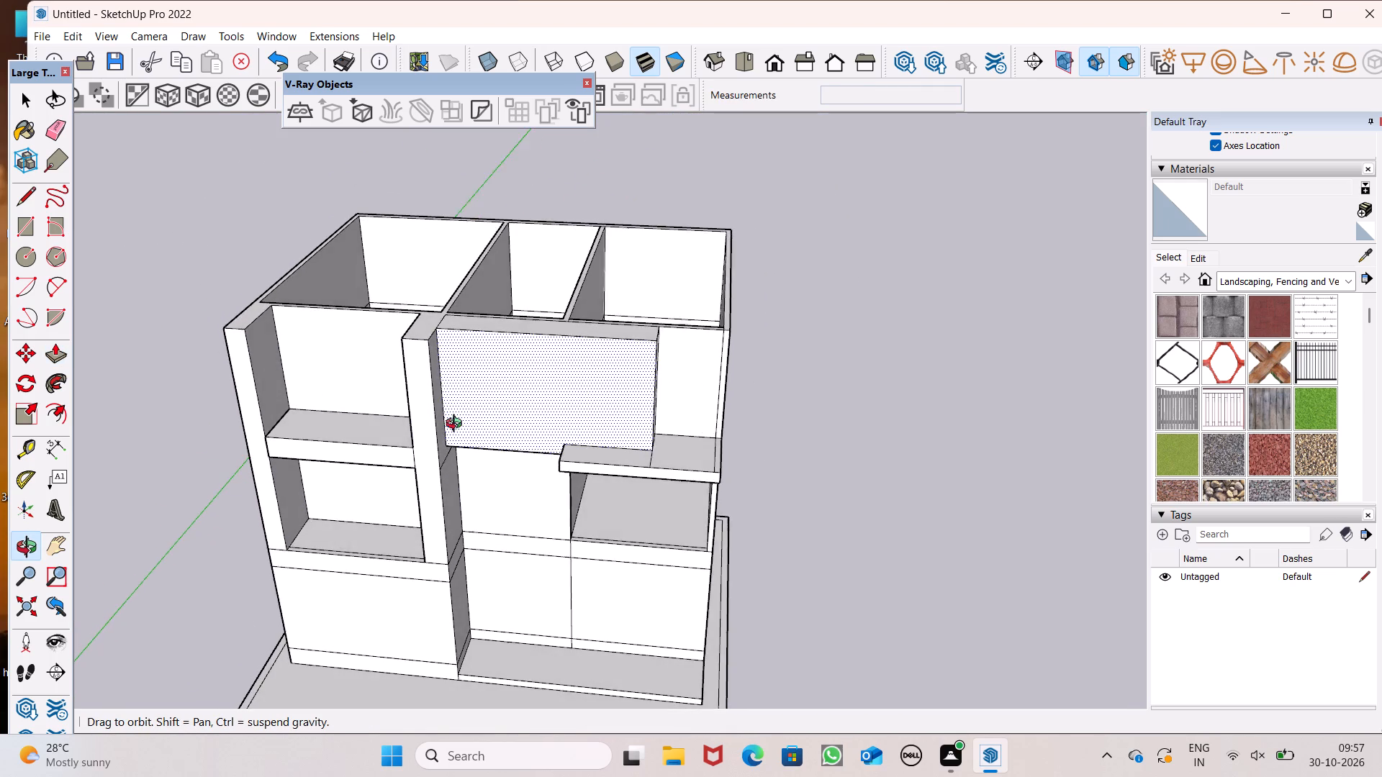
{"action": "middle_click_drag", "start_coordinate": [457, 425], "coordinate": [441, 445]}
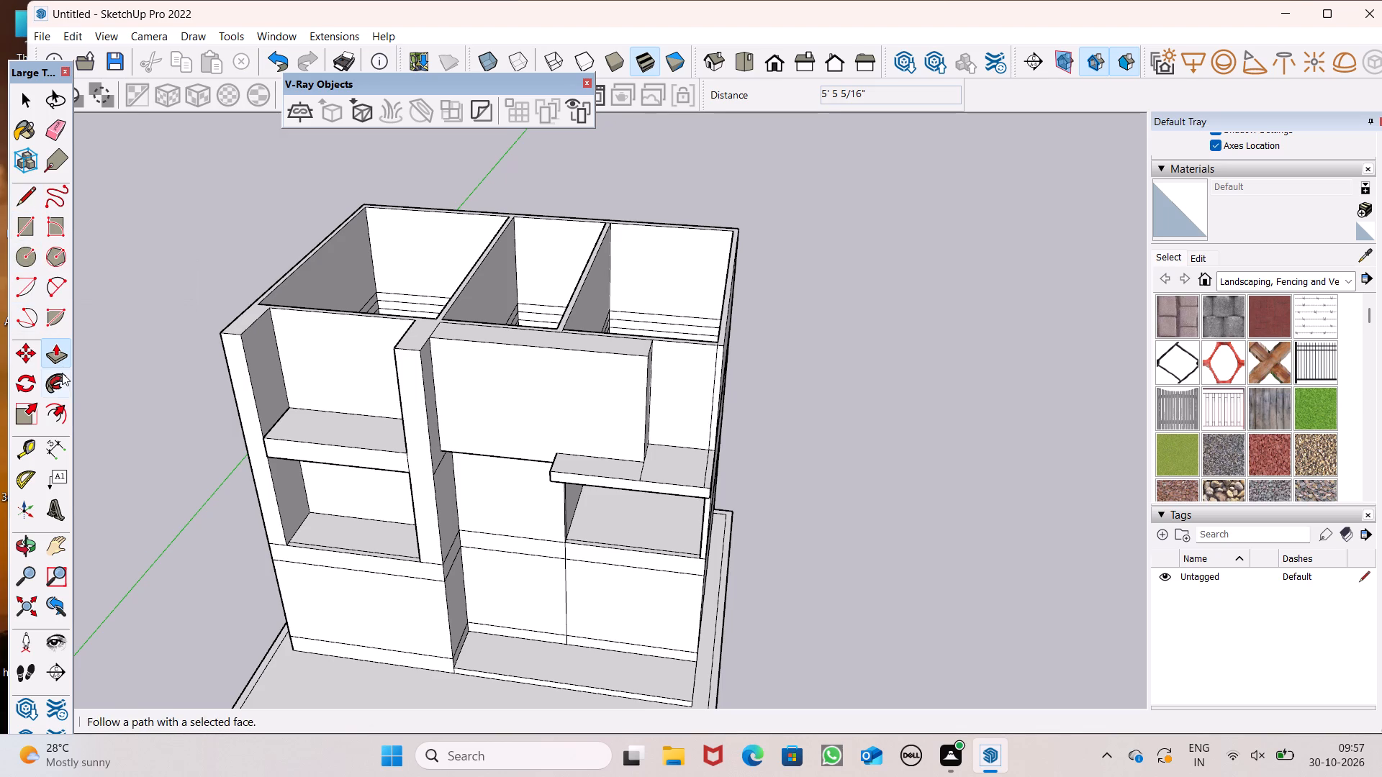
Push/Pull the overhead slab's rear edge inside the room back toward the front wall about 2' 4 7/8".
{"action": "left_click", "coordinate": [58, 353]}
{"action": "middle_click_drag", "start_coordinate": [486, 431], "coordinate": [662, 637]}
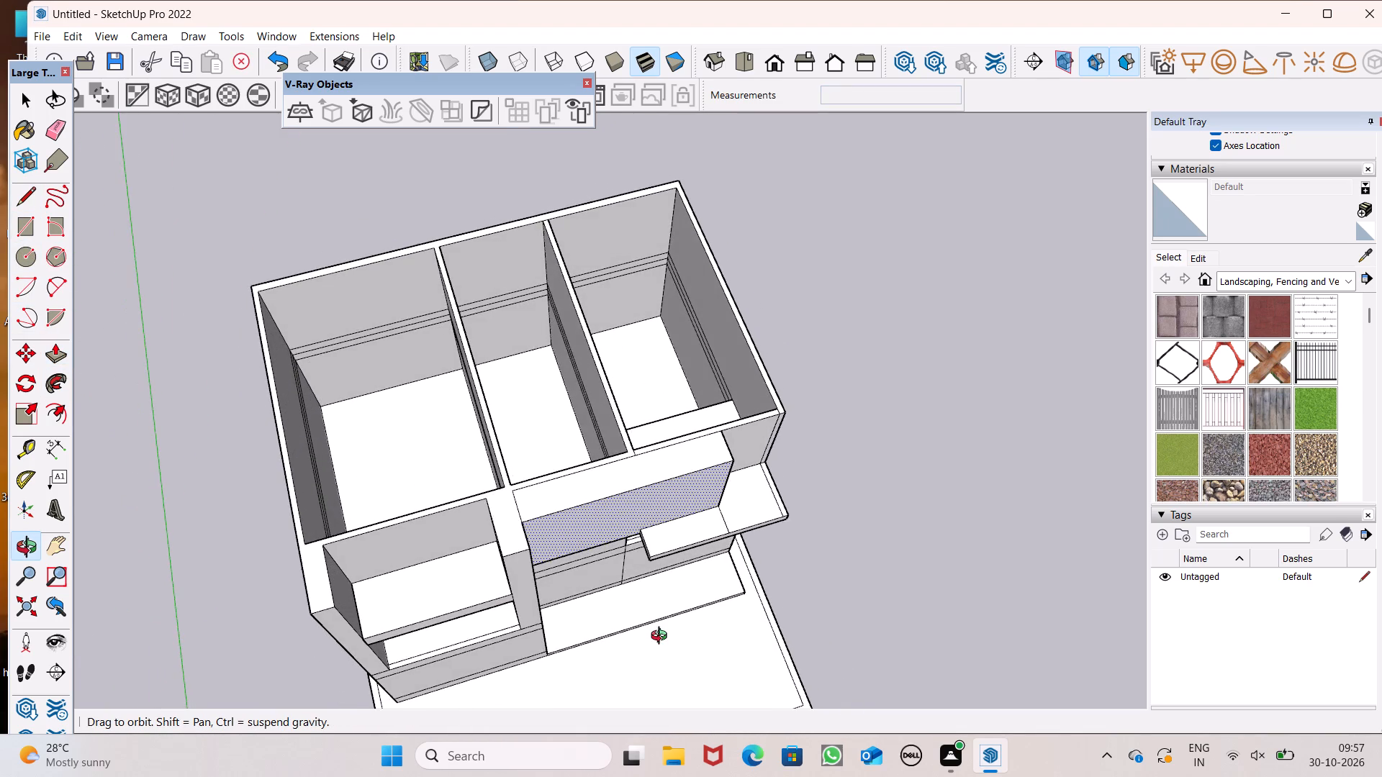
{"action": "middle_click_drag", "start_coordinate": [662, 637], "coordinate": [632, 621]}
{"action": "scroll", "coordinate": [708, 476], "scroll_direction": "up", "scroll_amount": 1}
{"action": "scroll", "coordinate": [741, 404], "scroll_direction": "down", "scroll_amount": 1}
{"action": "scroll", "coordinate": [741, 402], "scroll_direction": "up", "scroll_amount": 5}
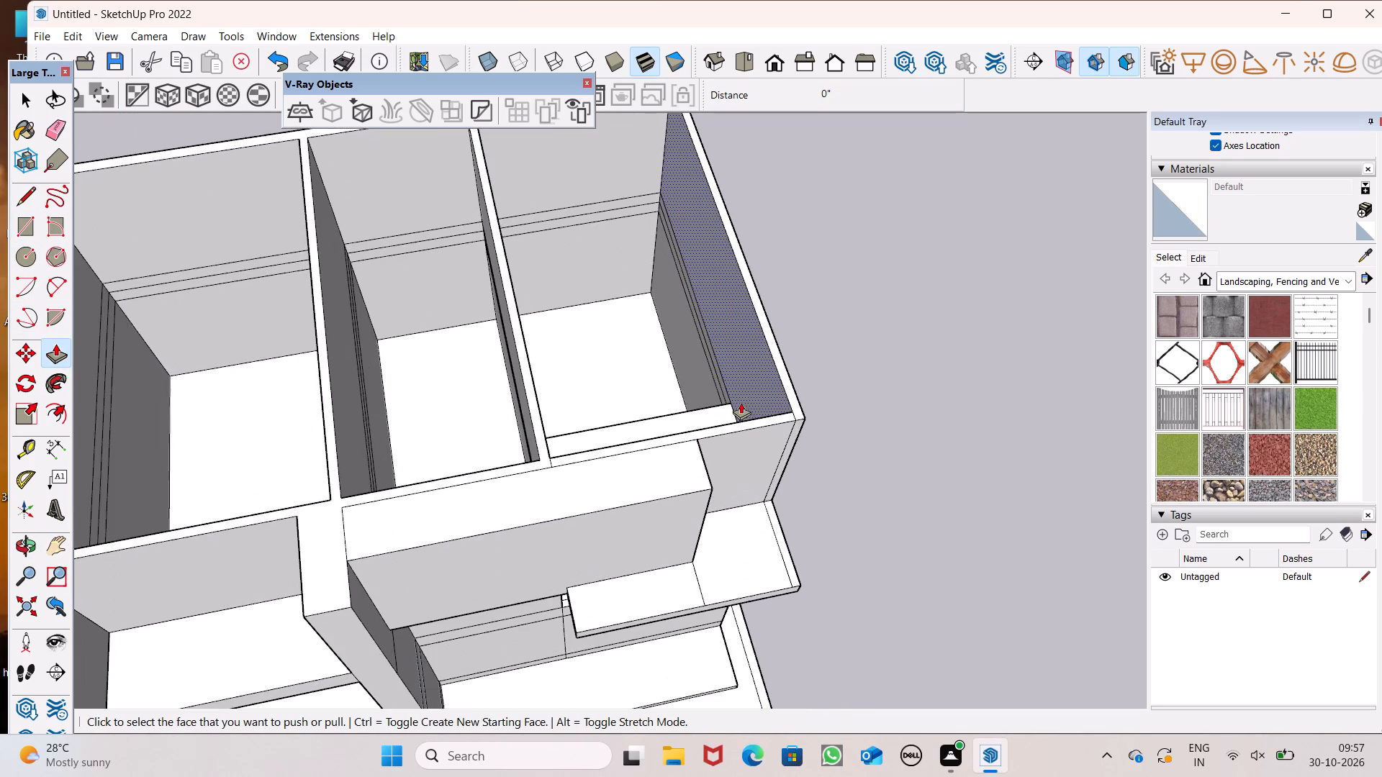
{"action": "middle_click_drag", "start_coordinate": [731, 434], "coordinate": [699, 412]}
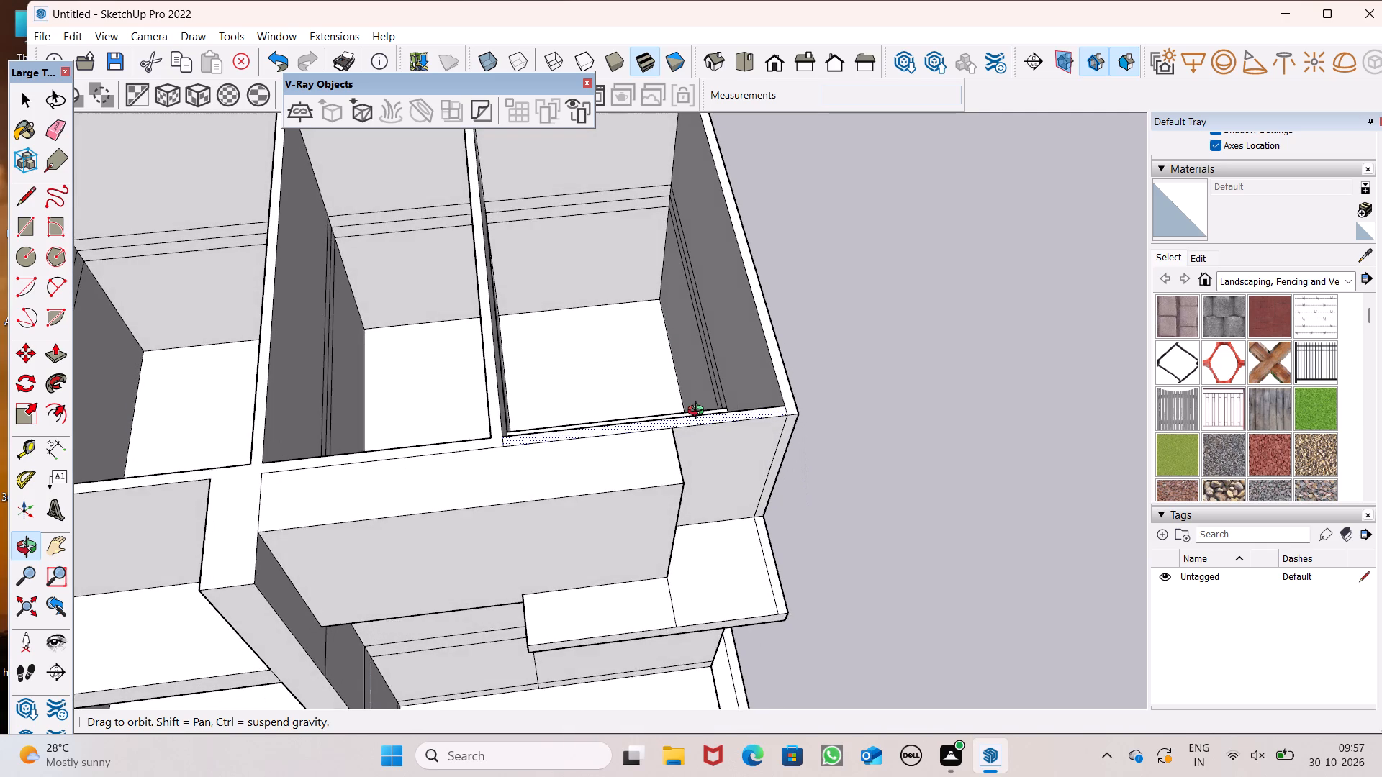
{"action": "middle_click_drag", "start_coordinate": [699, 412], "coordinate": [699, 456]}
{"action": "scroll", "coordinate": [685, 373], "scroll_direction": "down", "scroll_amount": 2}
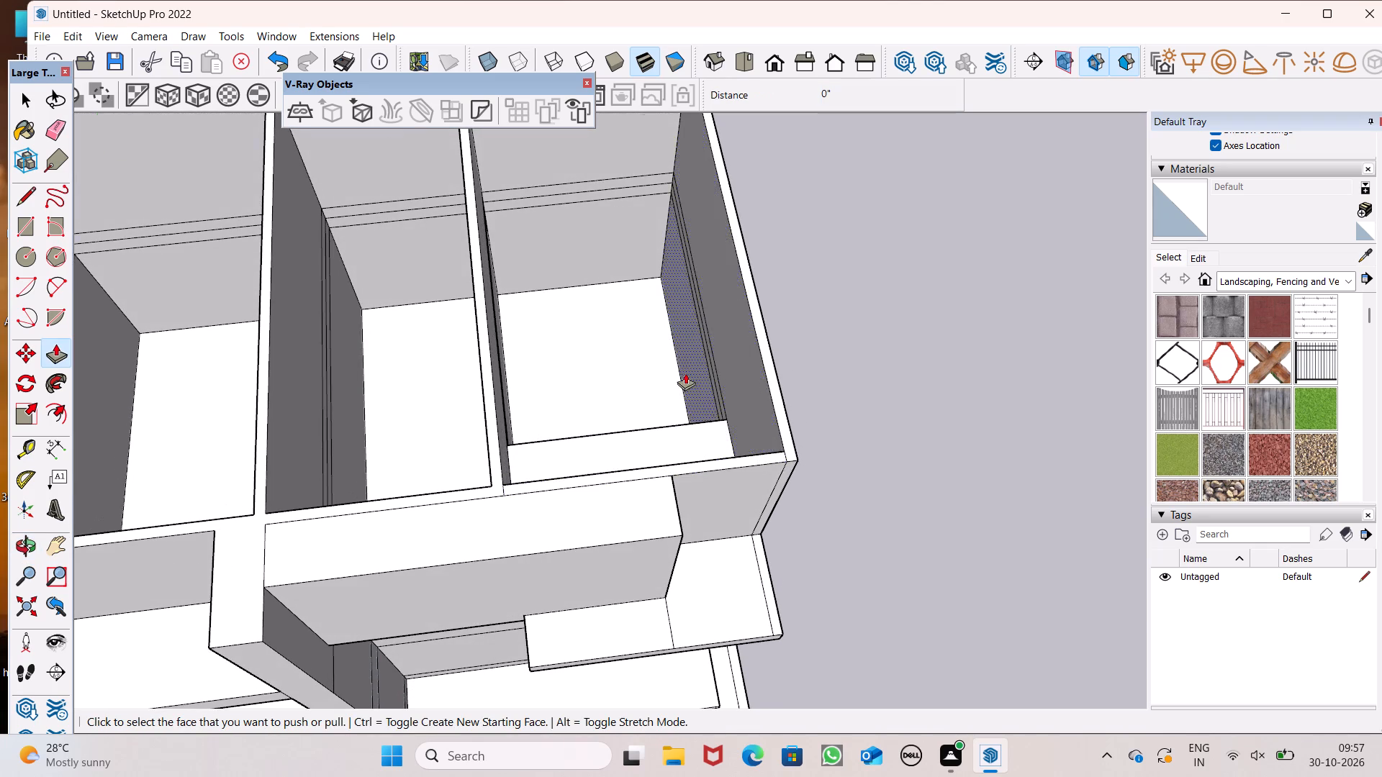
{"action": "scroll", "coordinate": [685, 373], "scroll_direction": "down", "scroll_amount": 2}
{"action": "middle_click_drag", "start_coordinate": [739, 483], "coordinate": [0, 552]}
{"action": "middle_click_drag", "start_coordinate": [816, 428], "coordinate": [483, 358]}
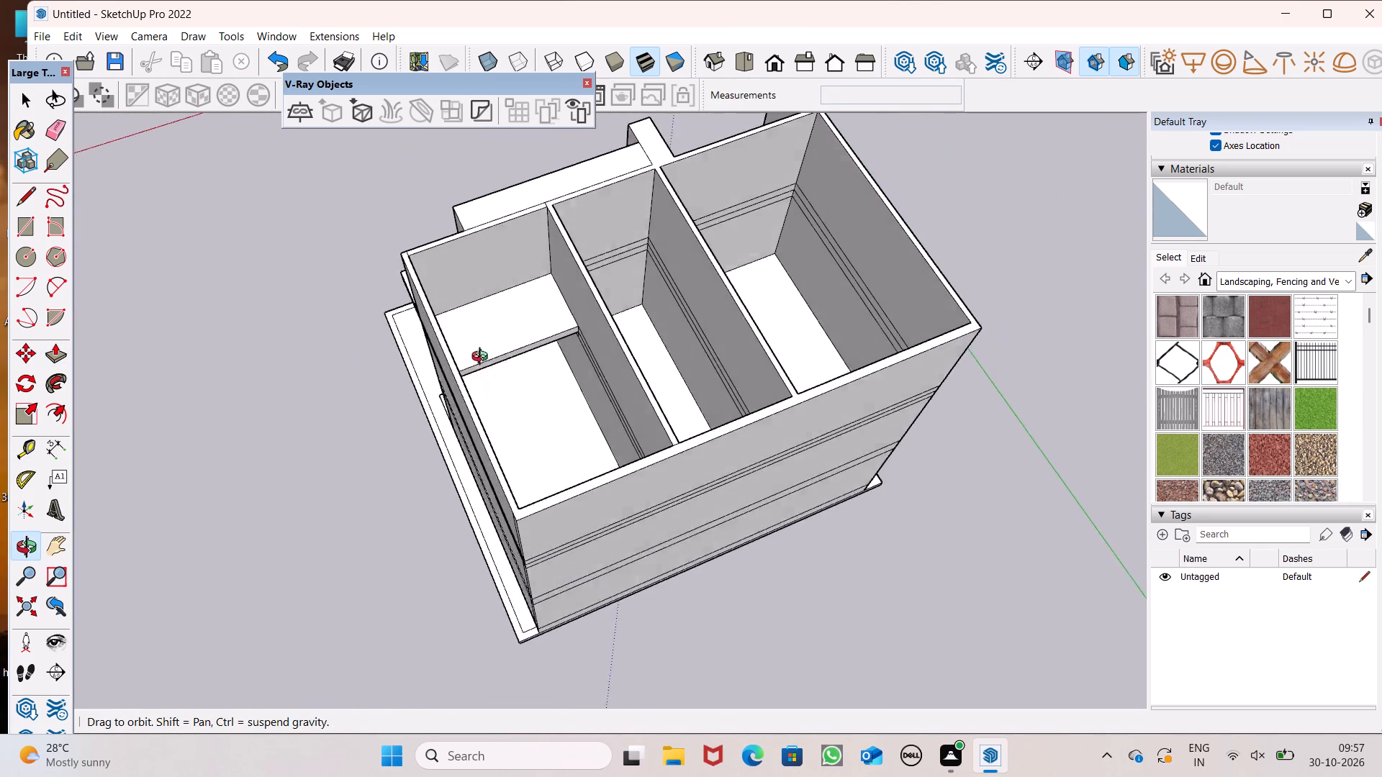
{"action": "middle_click_drag", "start_coordinate": [483, 358], "coordinate": [482, 347]}
{"action": "scroll", "coordinate": [474, 324], "scroll_direction": "up", "scroll_amount": 10}
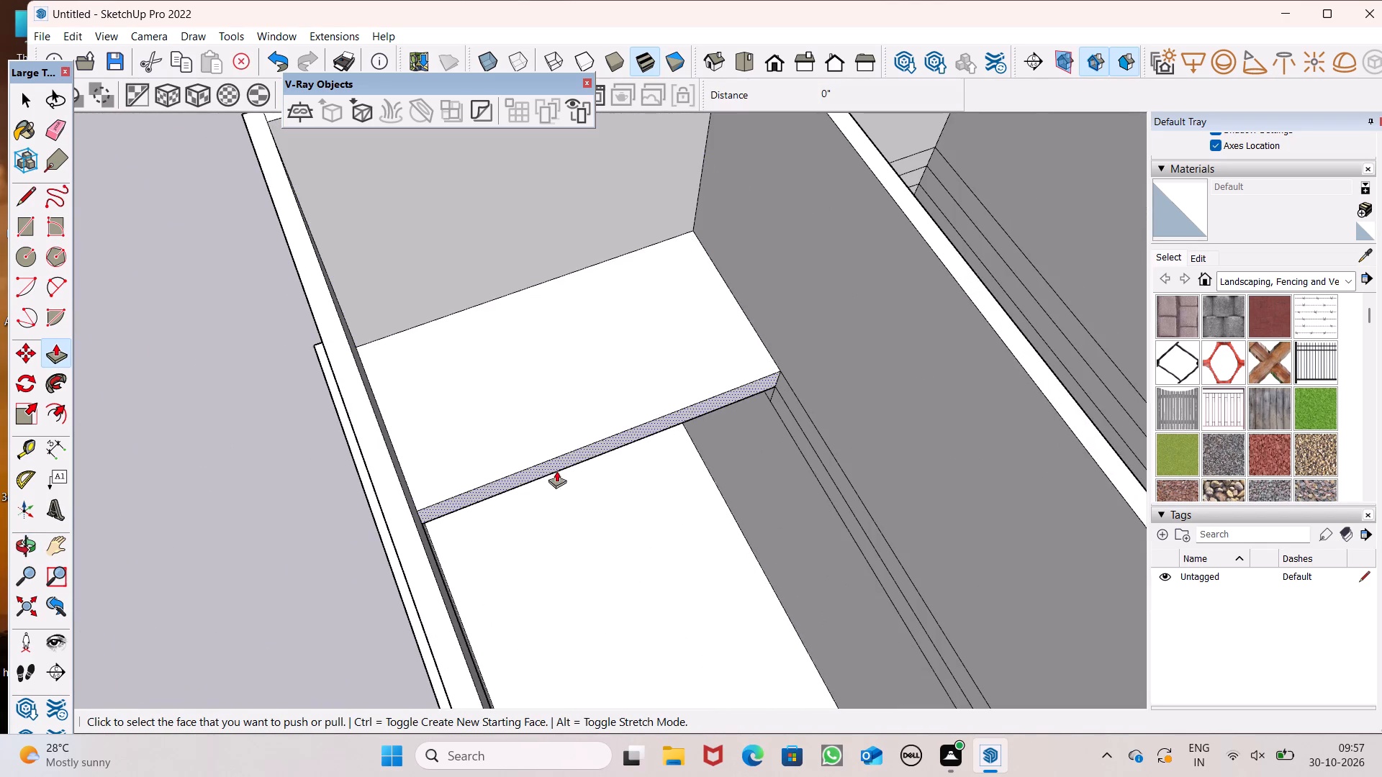
{"action": "left_click_drag", "start_coordinate": [584, 455], "coordinate": [568, 390]}
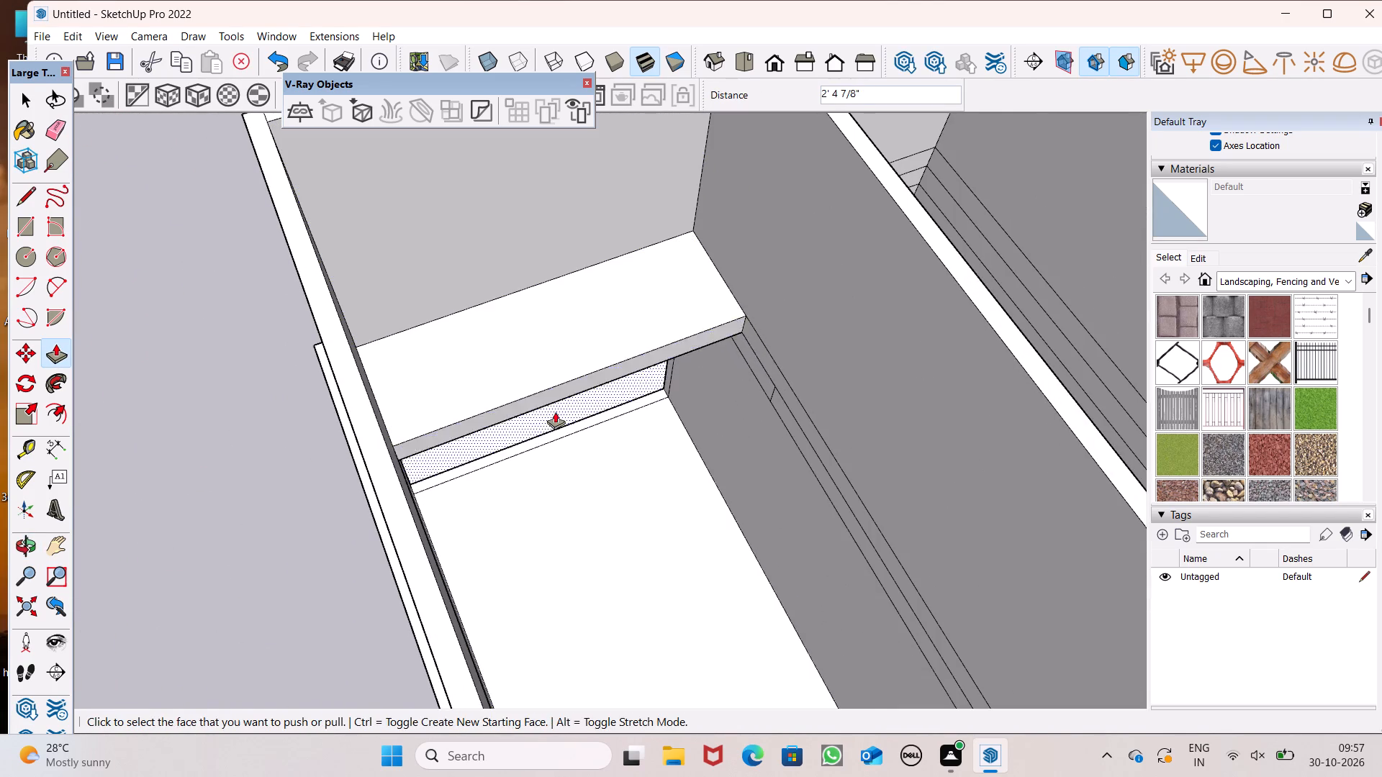
Push/Pull the overhead slab's rear edge deeper into the room by about 3' 1 15/16".
{"action": "scroll", "coordinate": [543, 444], "scroll_direction": "down", "scroll_amount": 6}
{"action": "middle_click_drag", "start_coordinate": [397, 475], "coordinate": [1032, 266]}
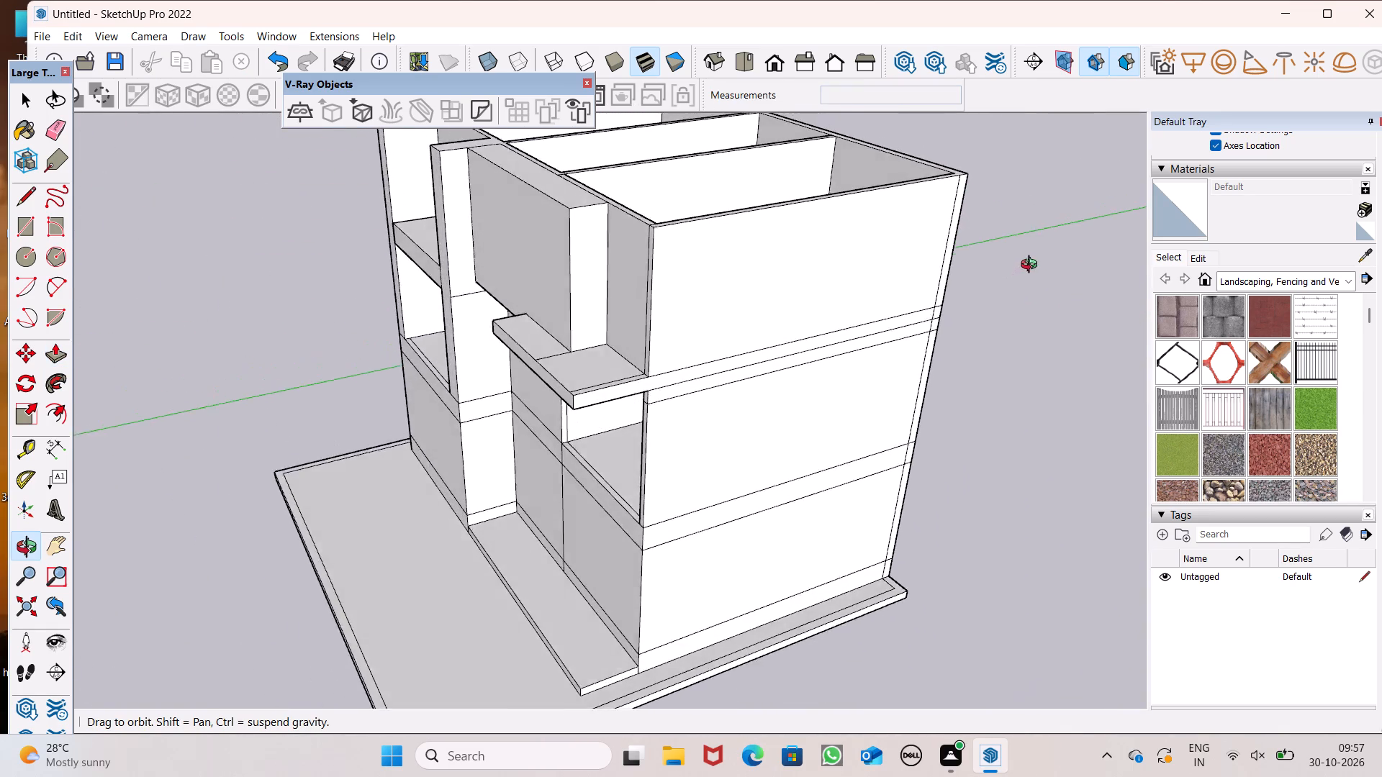
{"action": "middle_click_drag", "start_coordinate": [1032, 266], "coordinate": [297, 481]}
{"action": "scroll", "coordinate": [574, 401], "scroll_direction": "up", "scroll_amount": 4}
{"action": "left_click_drag", "start_coordinate": [568, 405], "coordinate": [568, 460]}
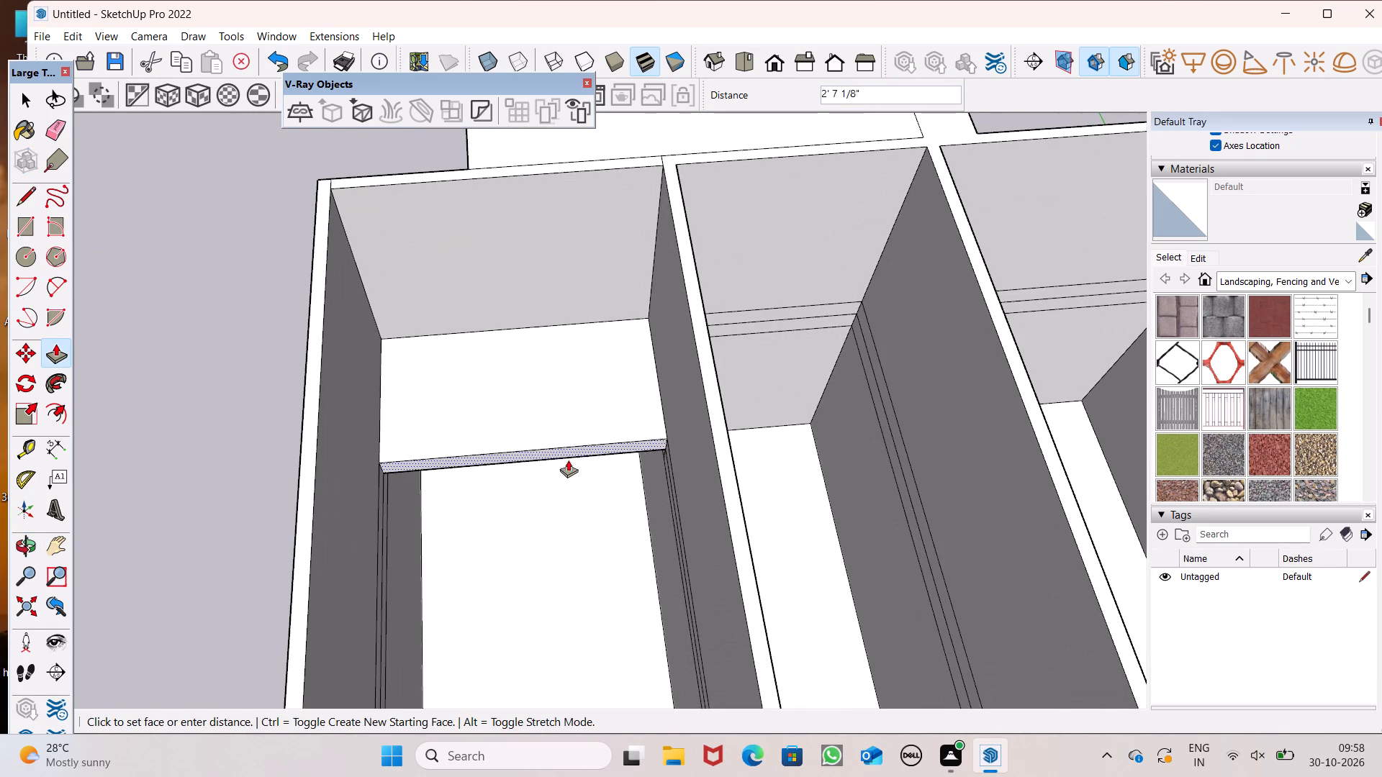
{"action": "left_click_drag", "start_coordinate": [568, 460], "coordinate": [568, 468]}
{"action": "scroll", "coordinate": [545, 455], "scroll_direction": "down", "scroll_amount": 4}
{"action": "middle_click_drag", "start_coordinate": [423, 506], "coordinate": [1139, 314]}
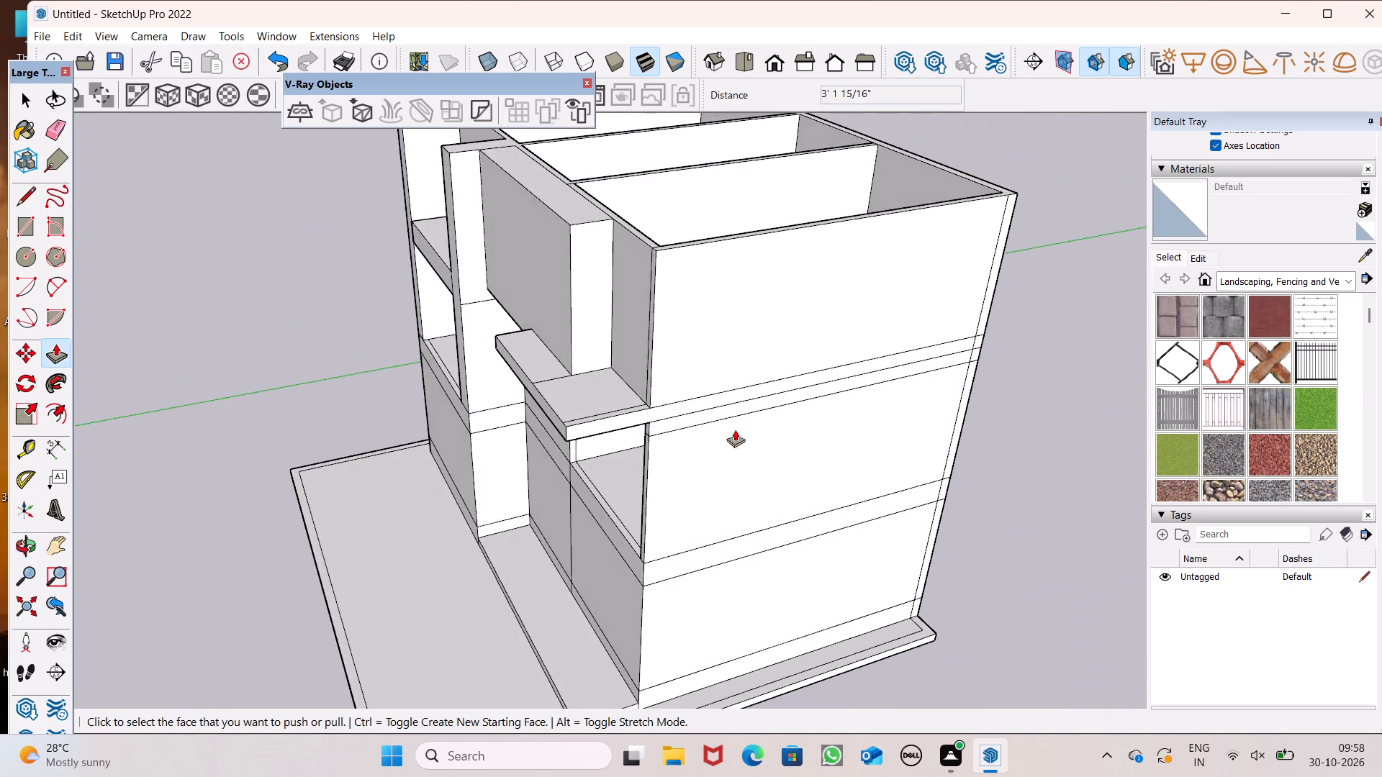
{"action": "middle_click_drag", "start_coordinate": [607, 450], "coordinate": [883, 728]}
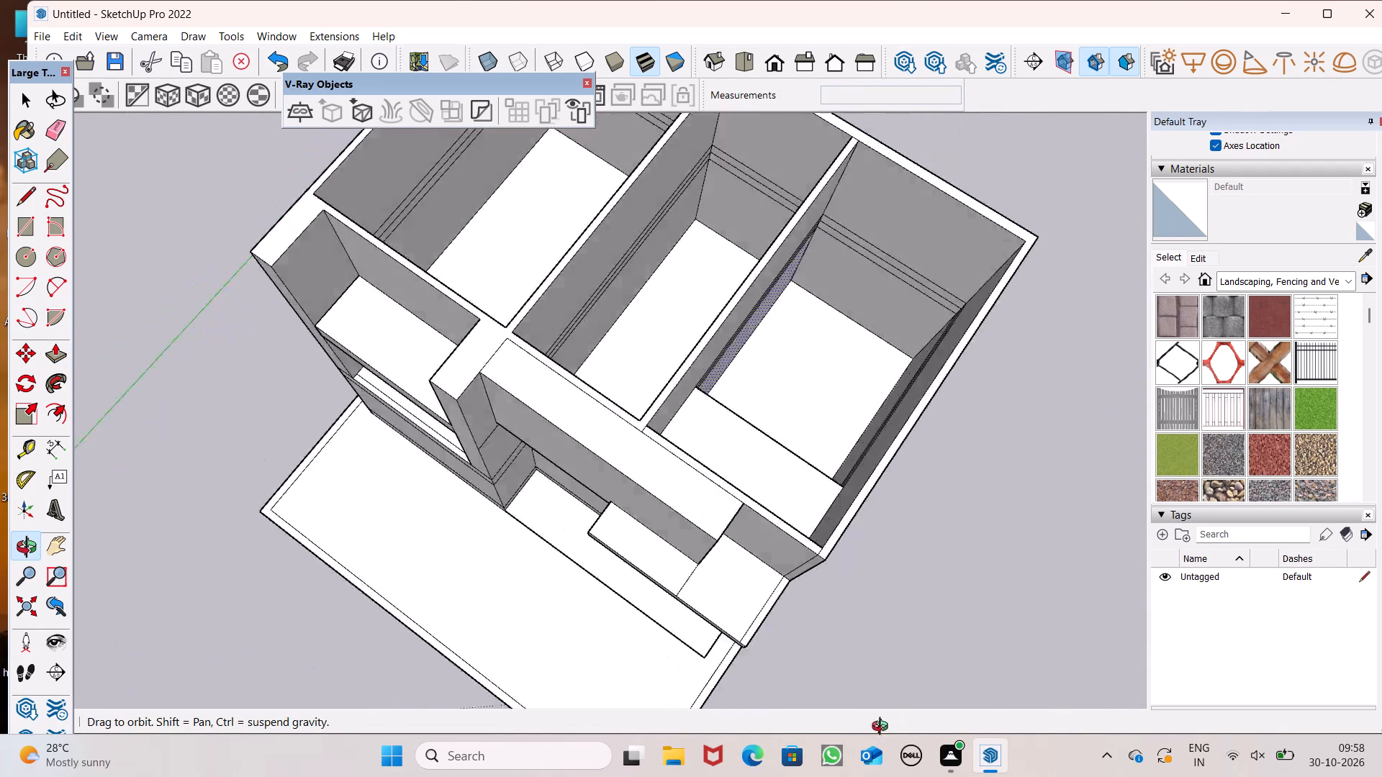
Push/Pull the inner face of the end room's top-storey side wall inward, level with the upper box's side face.
{"action": "middle_click_drag", "start_coordinate": [883, 728], "coordinate": [1257, 555]}
{"action": "scroll", "coordinate": [286, 522], "scroll_direction": "down", "scroll_amount": 4}
{"action": "middle_click_drag", "start_coordinate": [189, 516], "coordinate": [725, 622]}
{"action": "scroll", "coordinate": [477, 249], "scroll_direction": "up", "scroll_amount": 5}
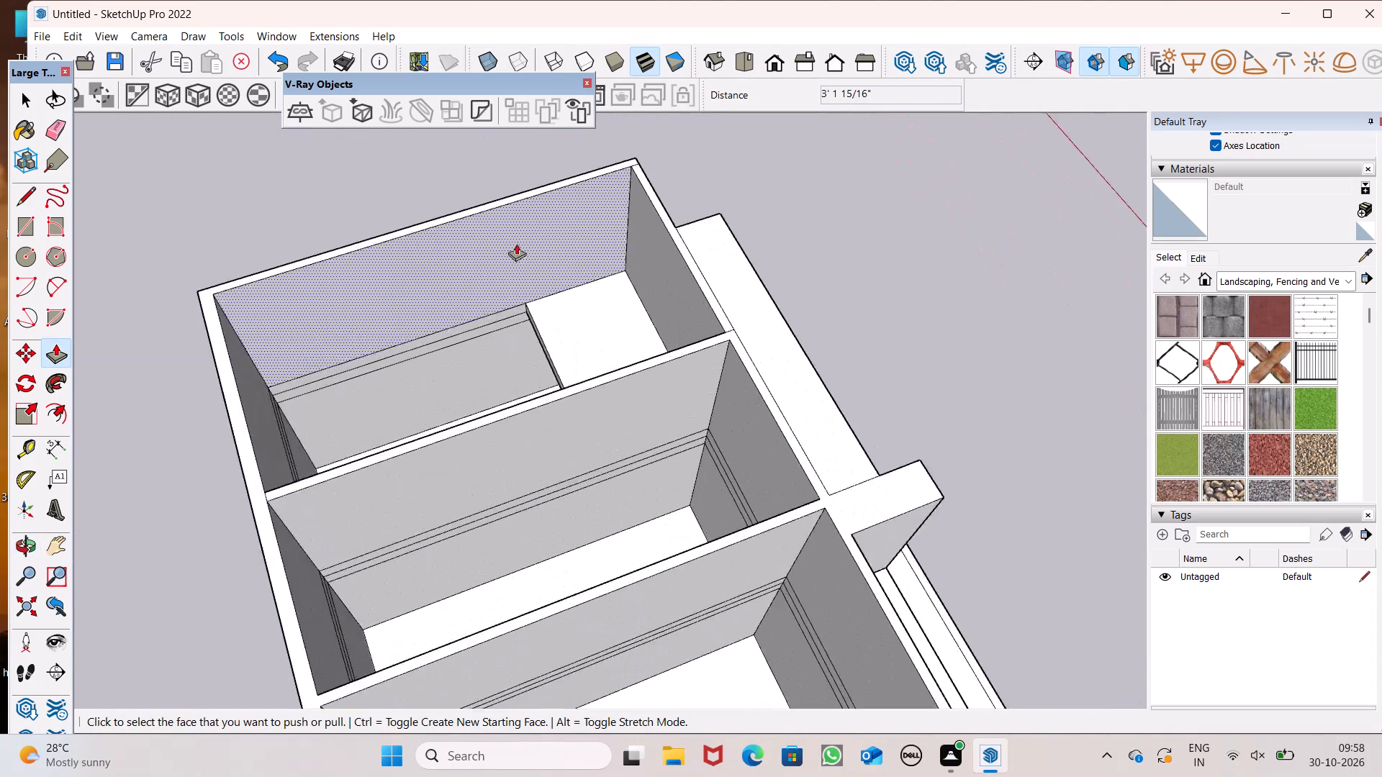
{"action": "scroll", "coordinate": [516, 243], "scroll_direction": "up", "scroll_amount": 2}
{"action": "middle_click_drag", "start_coordinate": [603, 276], "coordinate": [532, 327]}
{"action": "scroll", "coordinate": [526, 327], "scroll_direction": "up", "scroll_amount": 1}
{"action": "left_click_drag", "start_coordinate": [644, 245], "coordinate": [767, 275]}
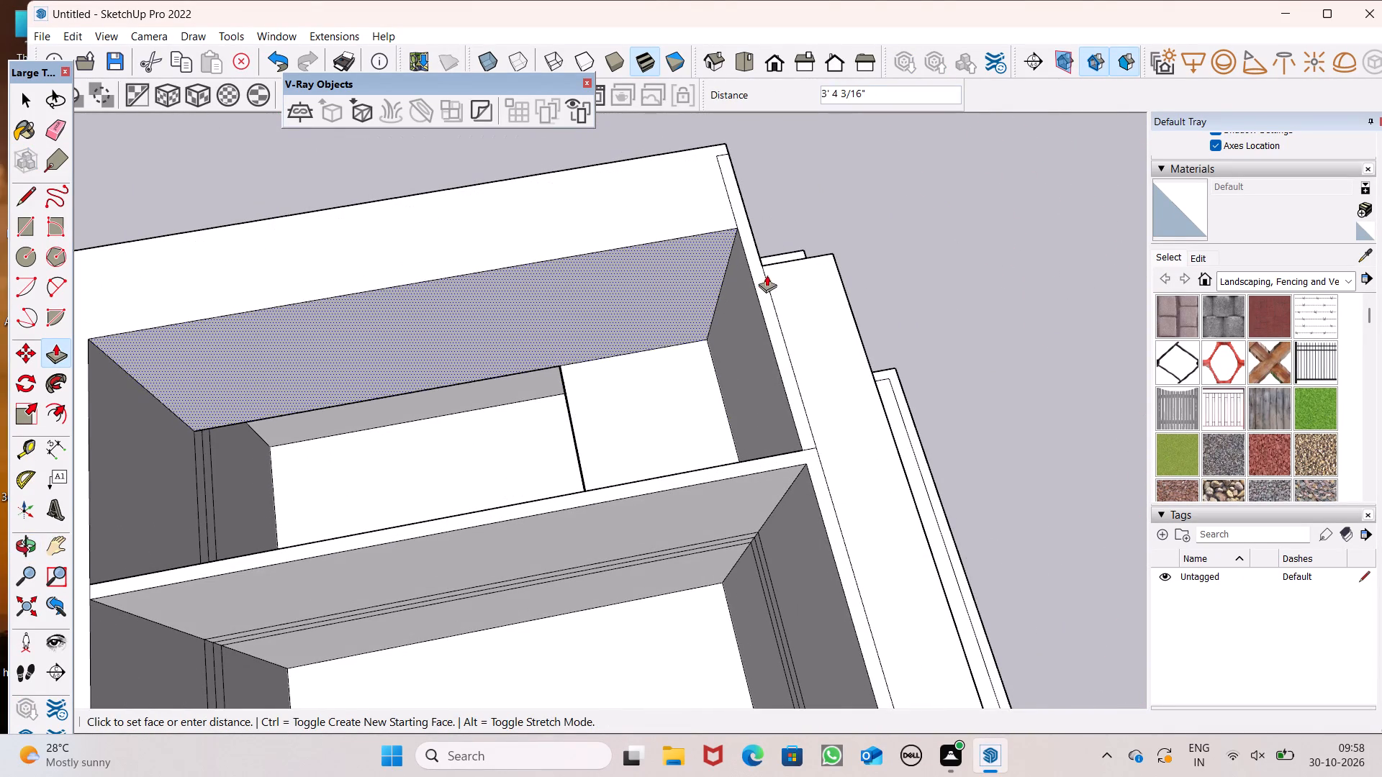
{"action": "left_click_drag", "start_coordinate": [767, 275], "coordinate": [767, 271]}
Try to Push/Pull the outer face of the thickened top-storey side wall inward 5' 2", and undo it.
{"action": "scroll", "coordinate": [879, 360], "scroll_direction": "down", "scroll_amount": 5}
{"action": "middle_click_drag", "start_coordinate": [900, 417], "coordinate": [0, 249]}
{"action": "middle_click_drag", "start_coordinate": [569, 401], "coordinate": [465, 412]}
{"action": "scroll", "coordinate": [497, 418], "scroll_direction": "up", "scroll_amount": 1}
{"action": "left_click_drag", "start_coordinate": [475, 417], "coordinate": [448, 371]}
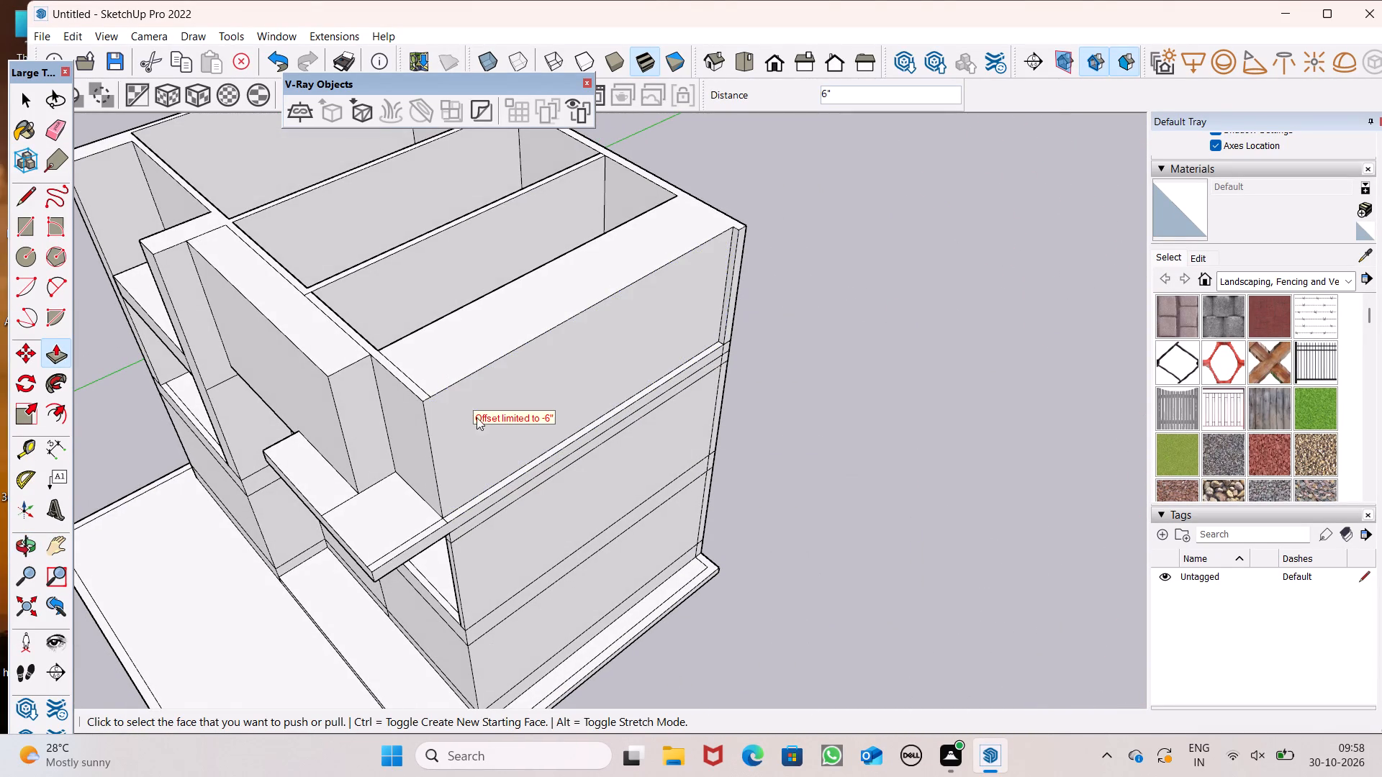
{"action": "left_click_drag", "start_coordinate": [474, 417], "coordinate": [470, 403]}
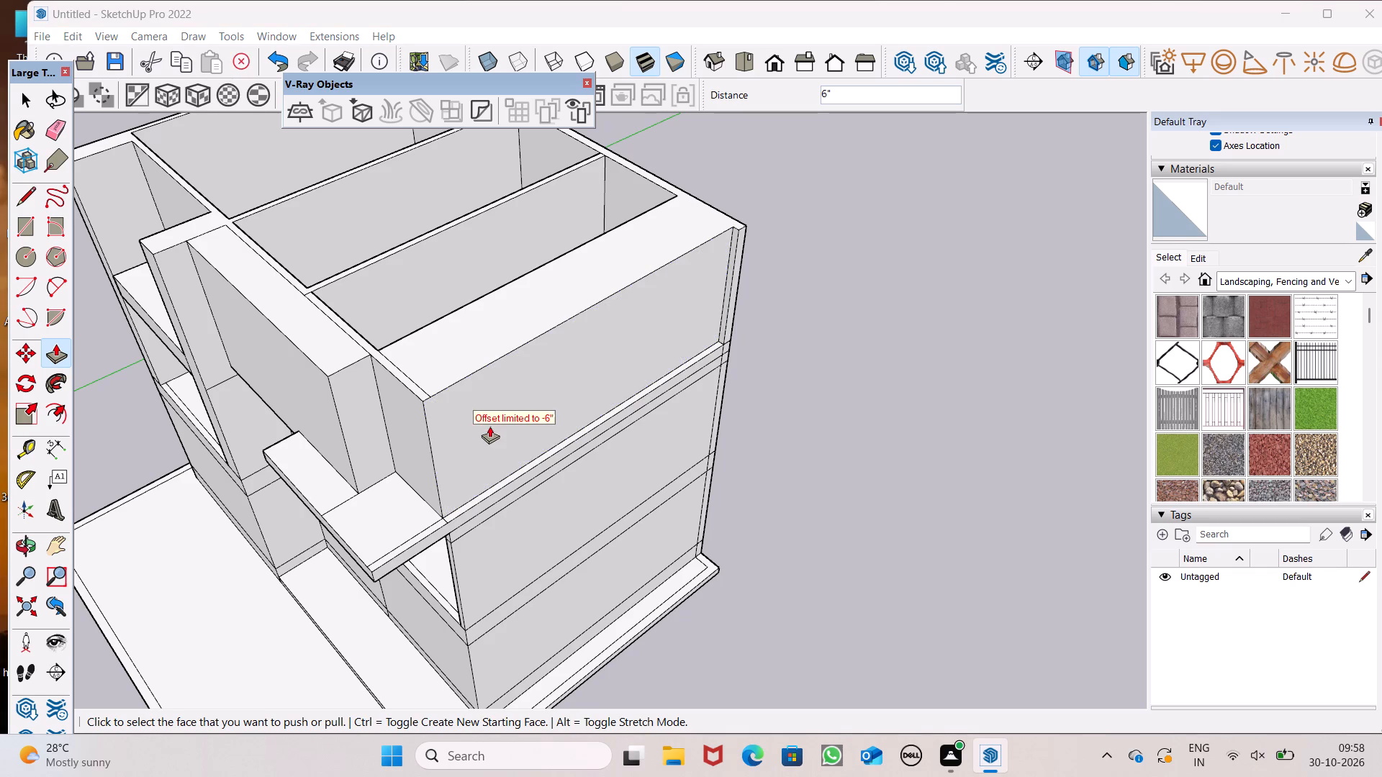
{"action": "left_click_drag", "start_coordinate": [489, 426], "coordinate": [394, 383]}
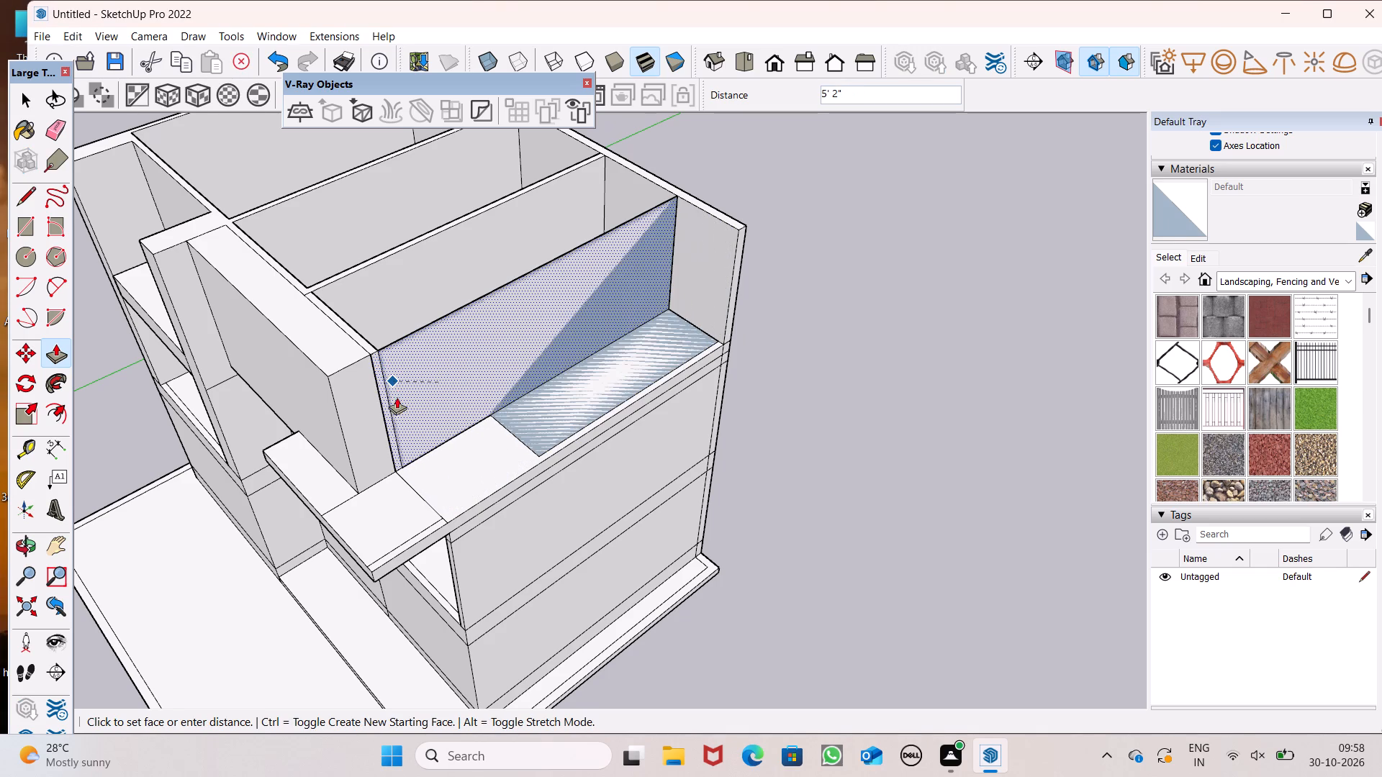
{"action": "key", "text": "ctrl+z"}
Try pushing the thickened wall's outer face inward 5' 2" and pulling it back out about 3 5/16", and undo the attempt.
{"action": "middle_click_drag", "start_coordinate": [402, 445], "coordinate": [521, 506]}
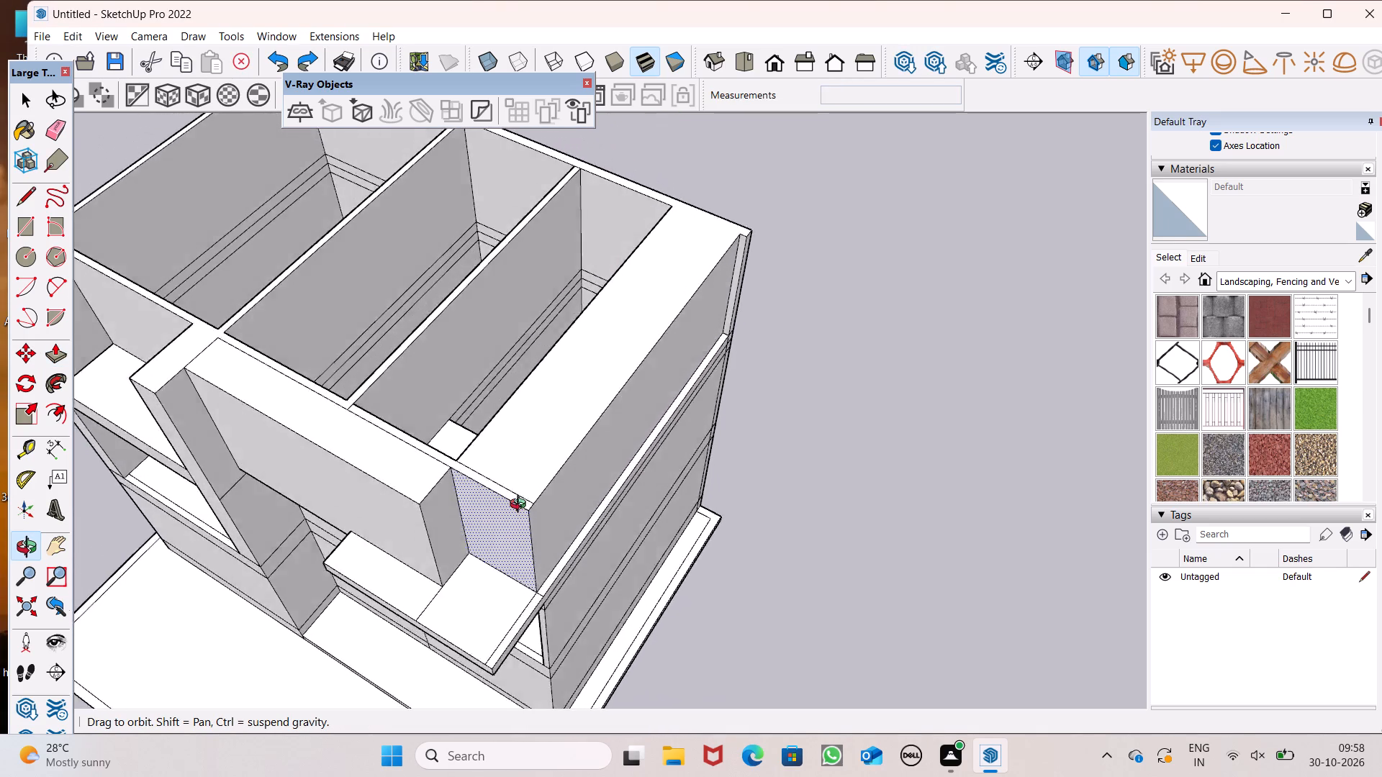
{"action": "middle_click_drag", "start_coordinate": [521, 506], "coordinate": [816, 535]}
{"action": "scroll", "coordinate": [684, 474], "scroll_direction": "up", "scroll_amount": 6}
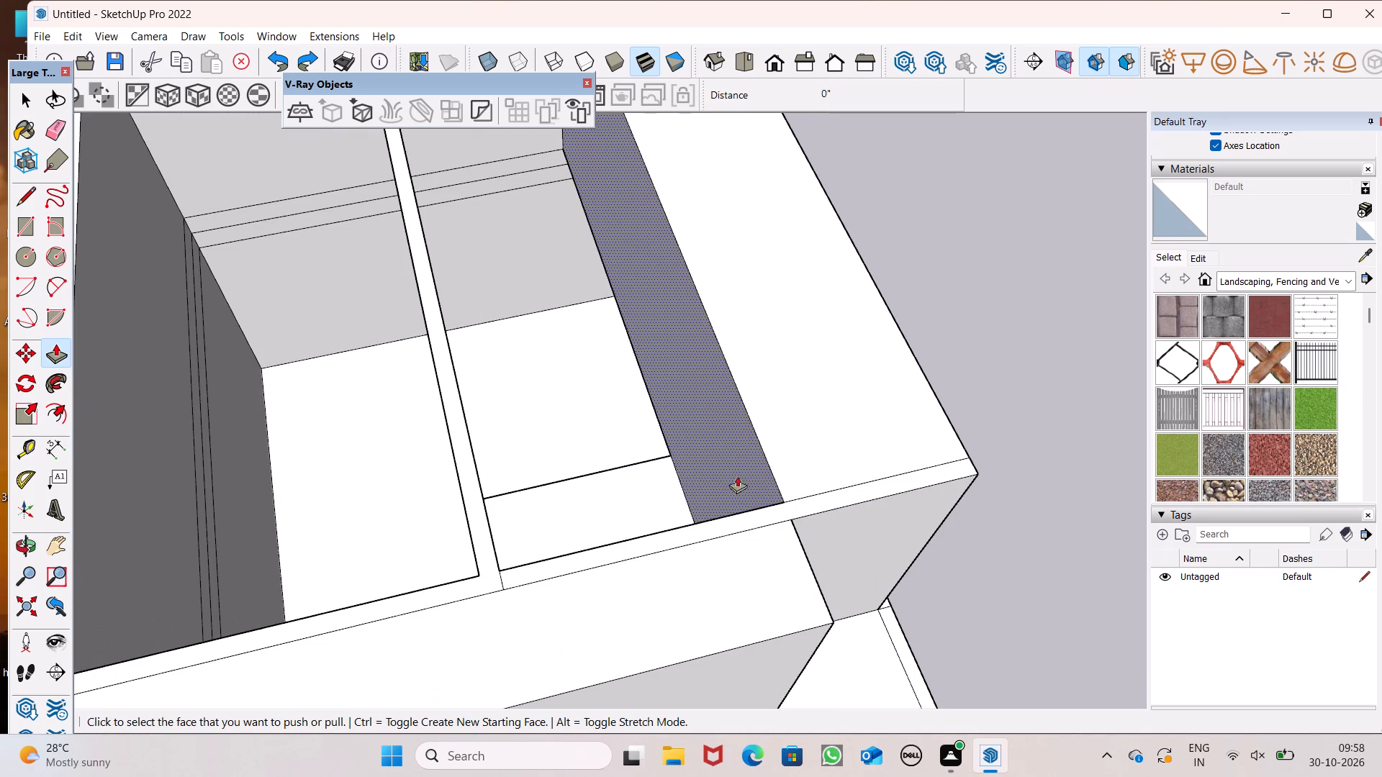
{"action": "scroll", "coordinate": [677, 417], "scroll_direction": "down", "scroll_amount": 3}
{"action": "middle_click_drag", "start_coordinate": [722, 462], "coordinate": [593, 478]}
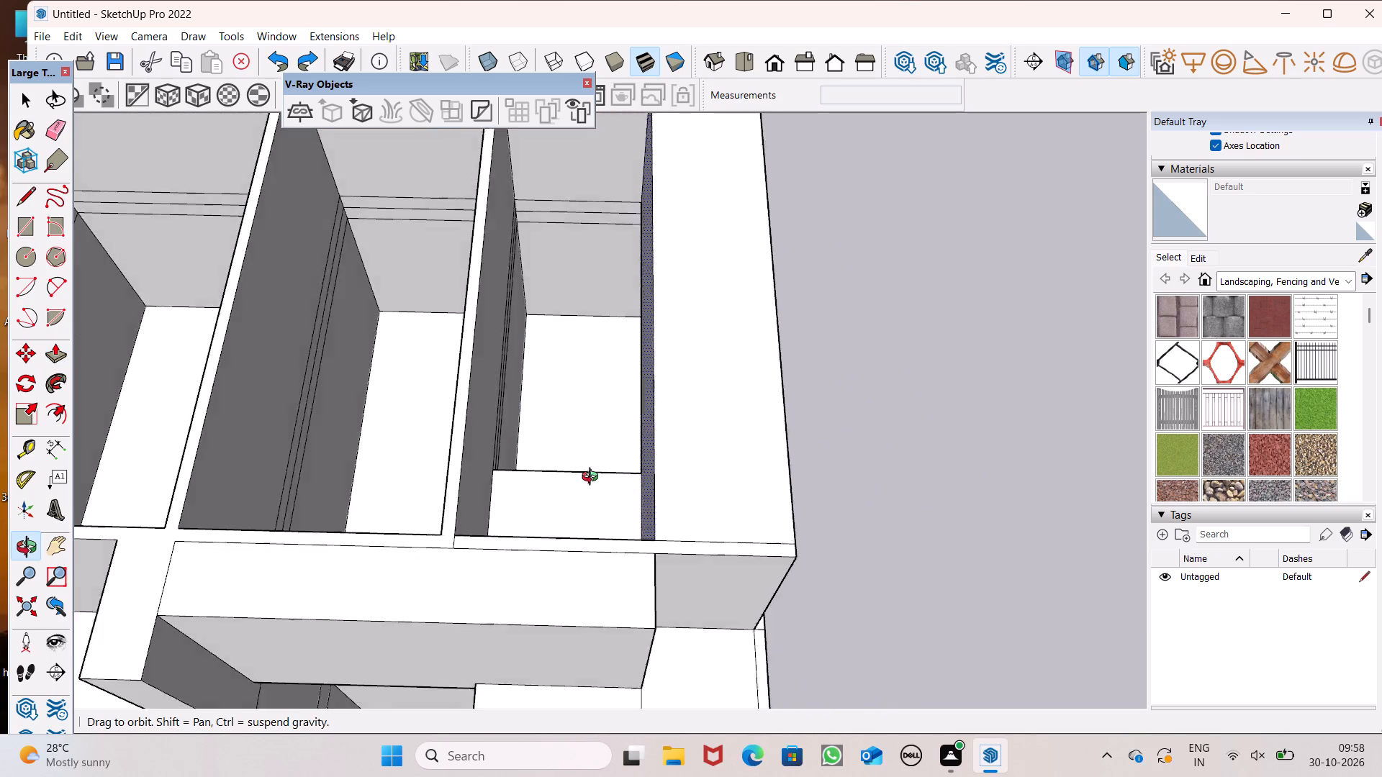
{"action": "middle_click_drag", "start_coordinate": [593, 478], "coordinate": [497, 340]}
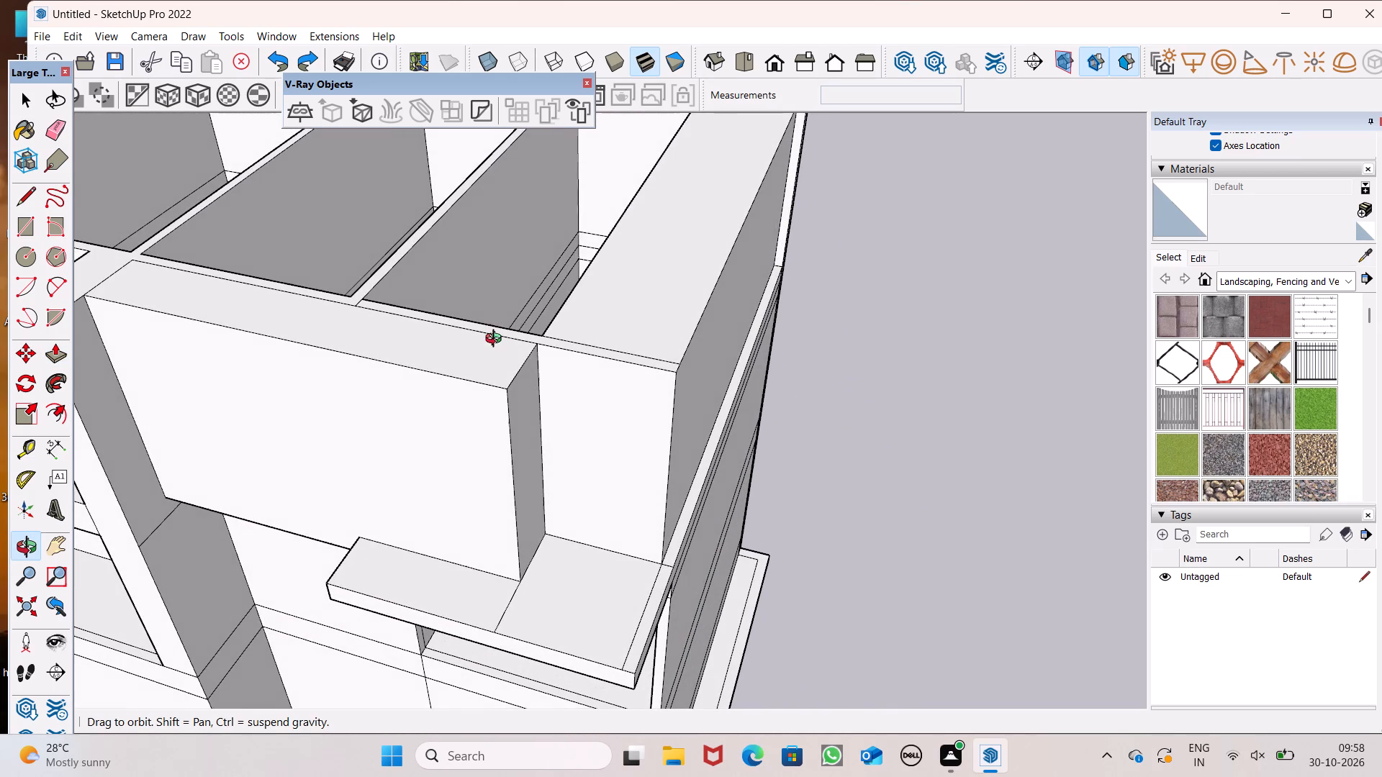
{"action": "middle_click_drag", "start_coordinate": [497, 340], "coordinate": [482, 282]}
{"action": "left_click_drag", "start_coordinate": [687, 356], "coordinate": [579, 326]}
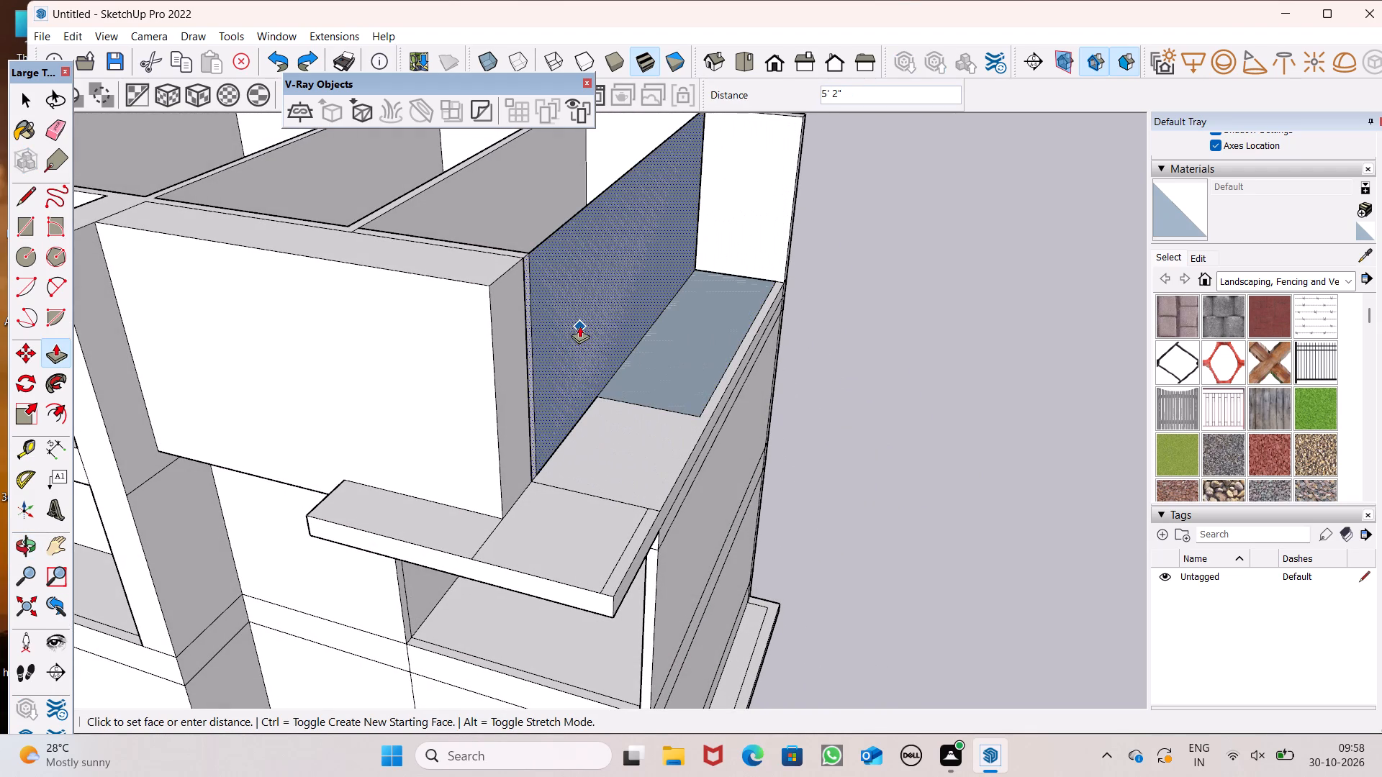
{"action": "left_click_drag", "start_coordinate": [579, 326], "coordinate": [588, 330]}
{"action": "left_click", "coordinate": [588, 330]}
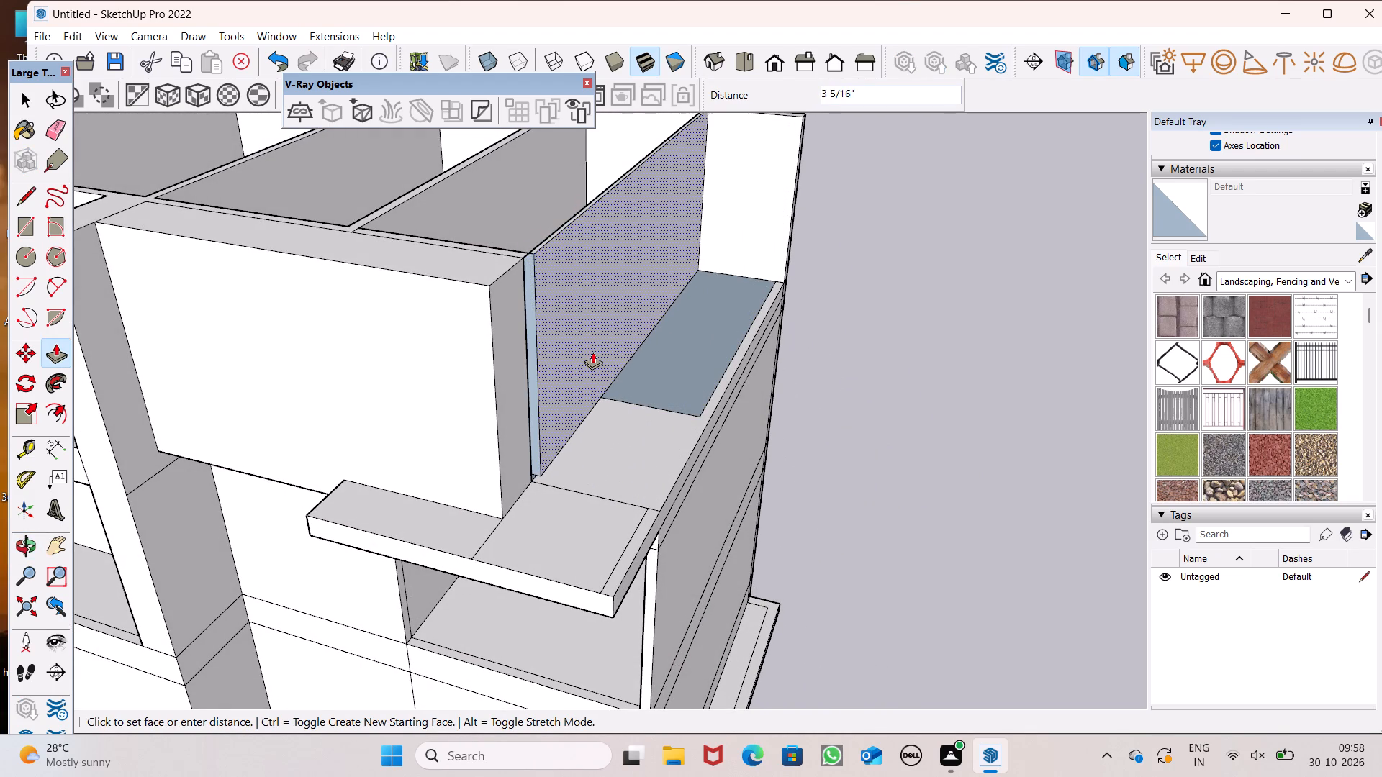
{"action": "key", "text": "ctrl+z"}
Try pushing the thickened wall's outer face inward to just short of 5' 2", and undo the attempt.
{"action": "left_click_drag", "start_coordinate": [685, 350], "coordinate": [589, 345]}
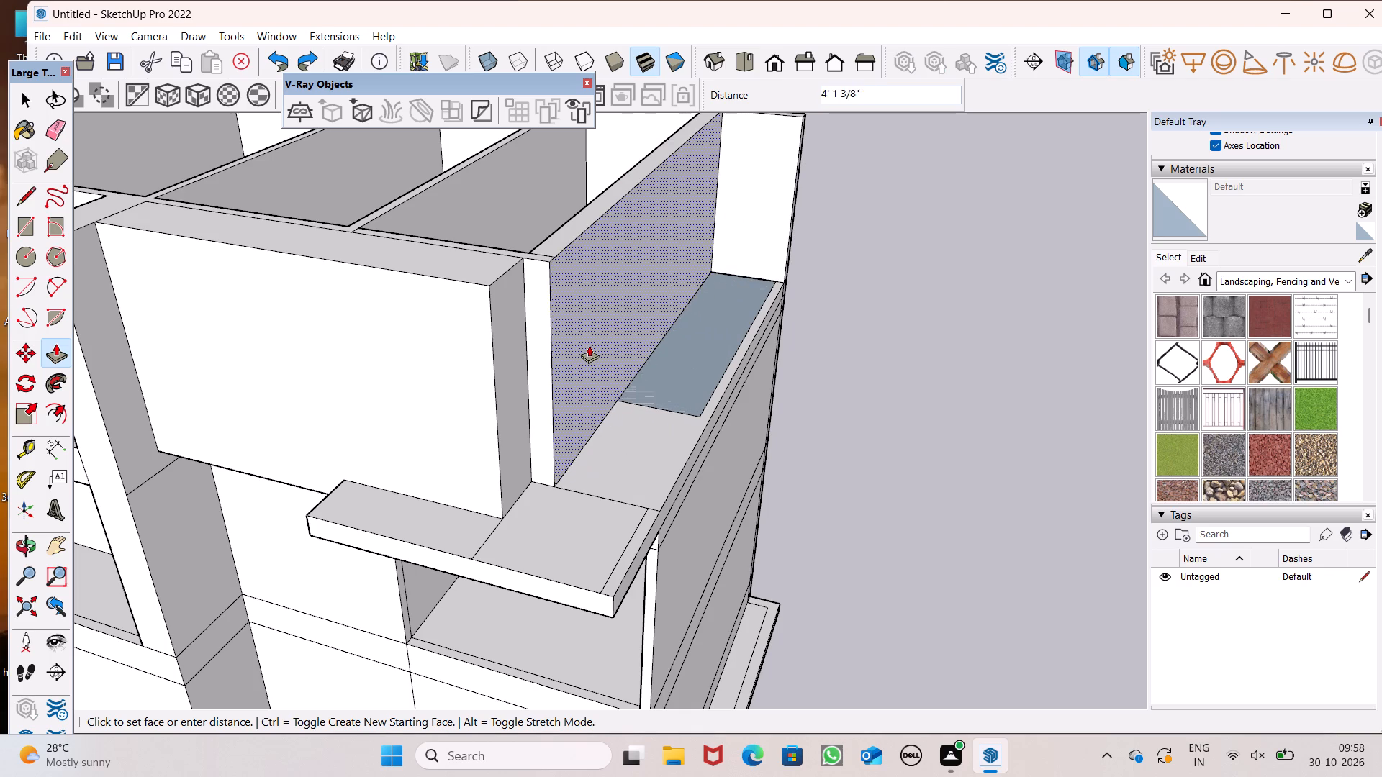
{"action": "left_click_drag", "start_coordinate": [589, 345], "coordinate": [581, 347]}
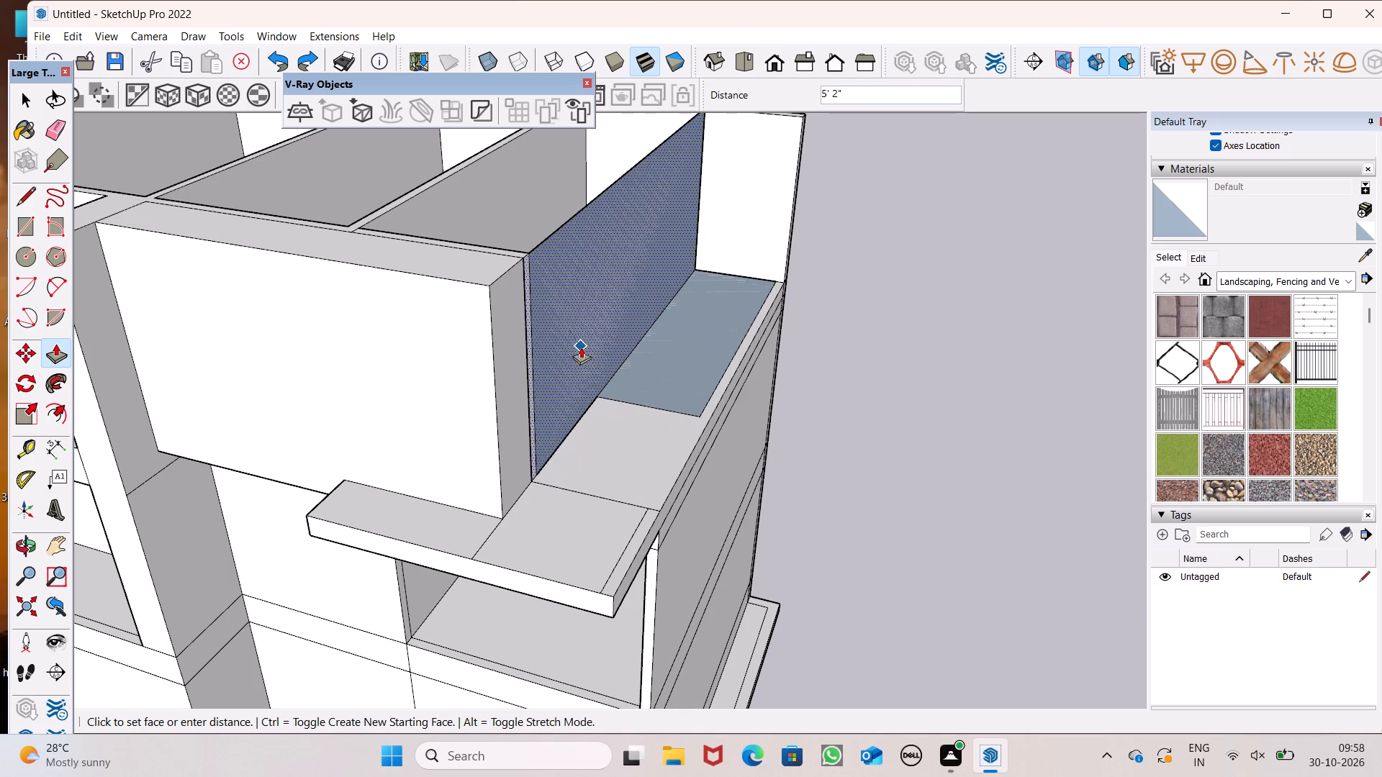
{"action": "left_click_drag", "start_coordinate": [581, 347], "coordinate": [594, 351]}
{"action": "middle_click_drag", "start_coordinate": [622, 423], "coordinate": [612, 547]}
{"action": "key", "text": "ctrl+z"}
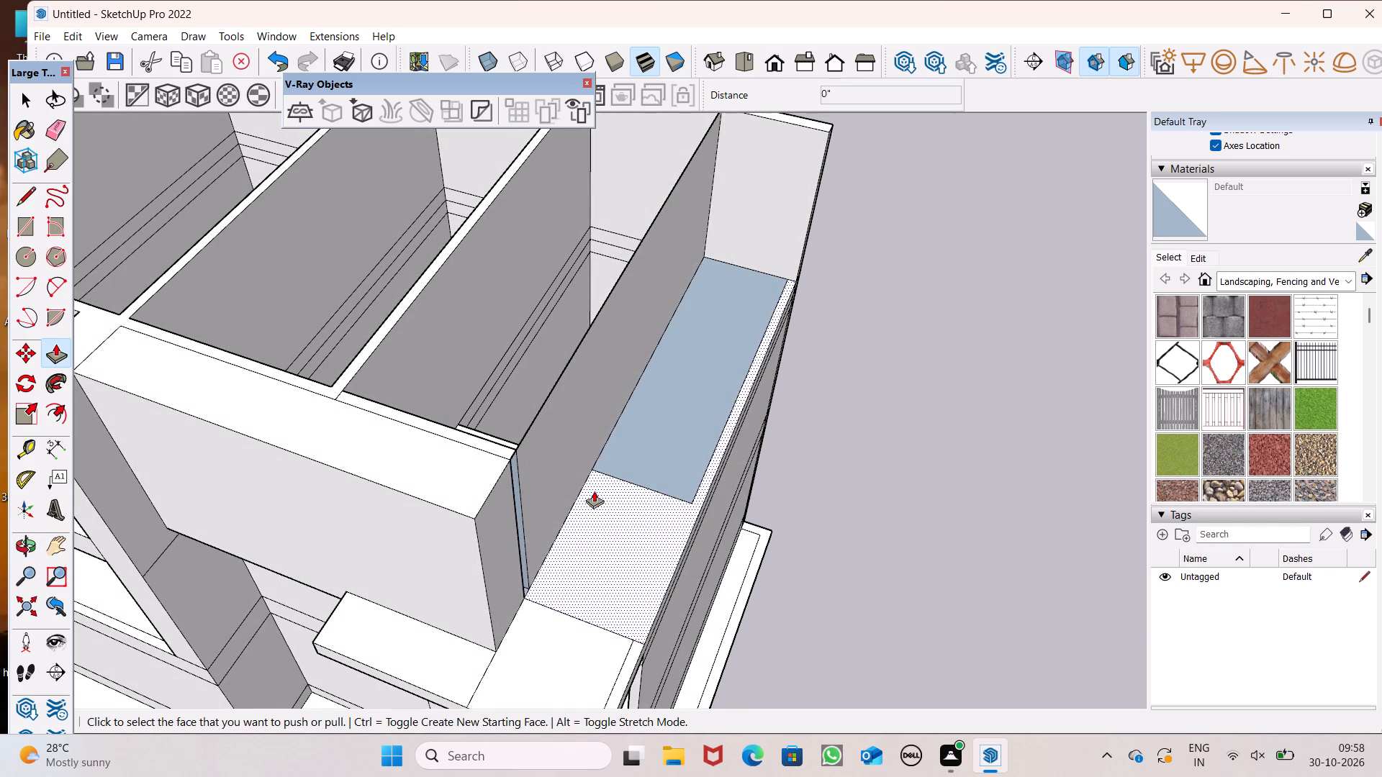
Push/Pull the thickened top-storey side wall's outer face inward about 4' 8 3/16", leaving a thin wall beside an open ledge.
{"action": "scroll", "coordinate": [566, 465], "scroll_direction": "up", "scroll_amount": 3}
{"action": "left_click_drag", "start_coordinate": [696, 505], "coordinate": [587, 450]}
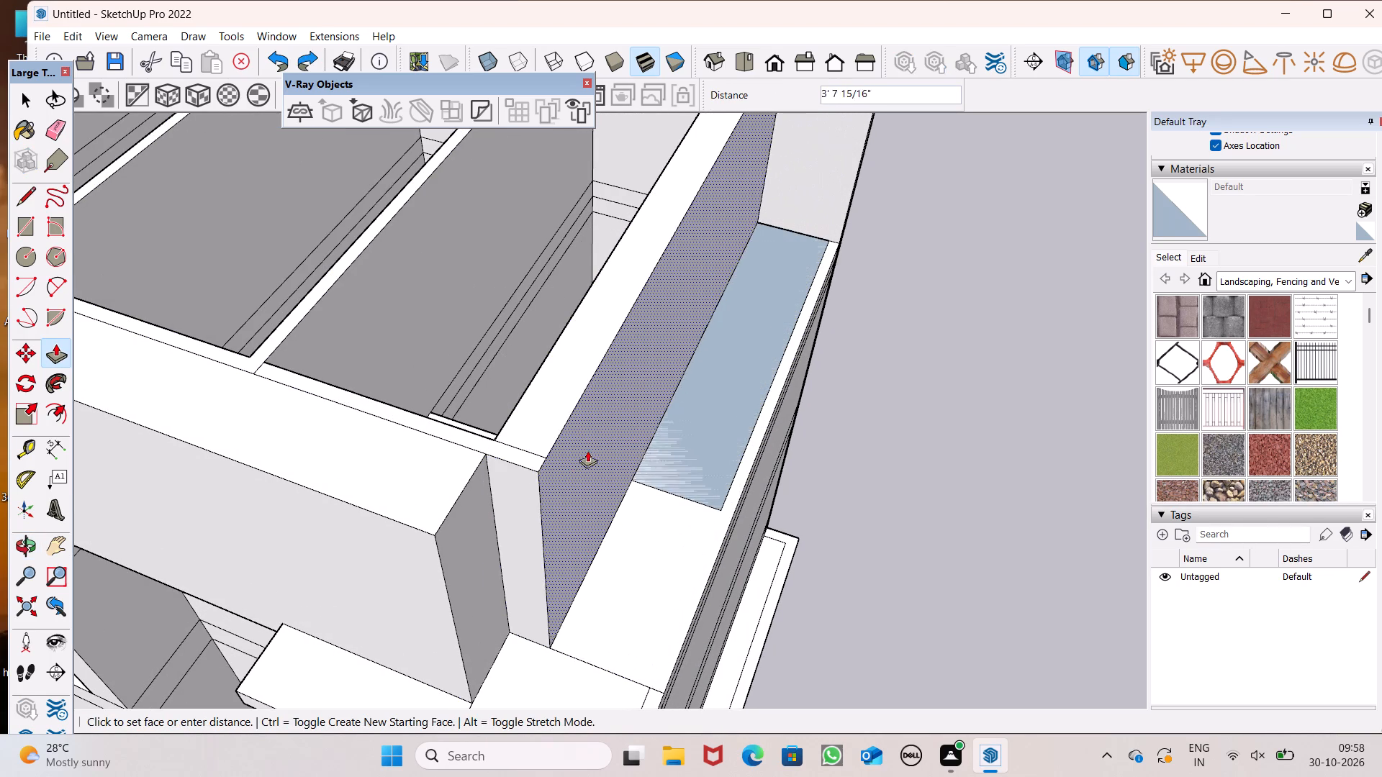
{"action": "left_click_drag", "start_coordinate": [587, 450], "coordinate": [558, 440]}
Paint the blue-grey face on the exposed side ledge white with Color M00 from the Colors collection.
{"action": "scroll", "coordinate": [558, 439], "scroll_direction": "down", "scroll_amount": 5}
{"action": "middle_click_drag", "start_coordinate": [606, 578], "coordinate": [566, 430]}
{"action": "scroll", "coordinate": [565, 428], "scroll_direction": "up", "scroll_amount": 1}
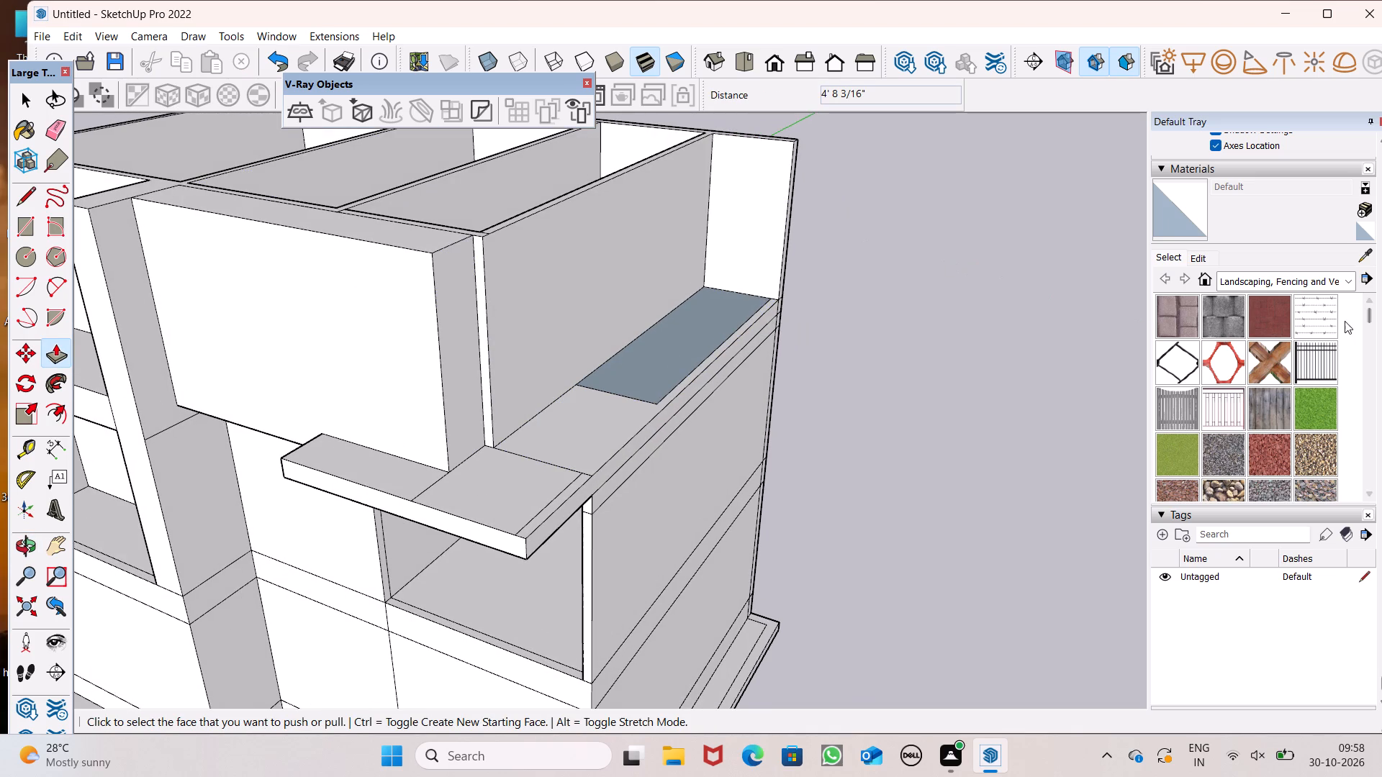
{"action": "left_click", "coordinate": [1303, 277]}
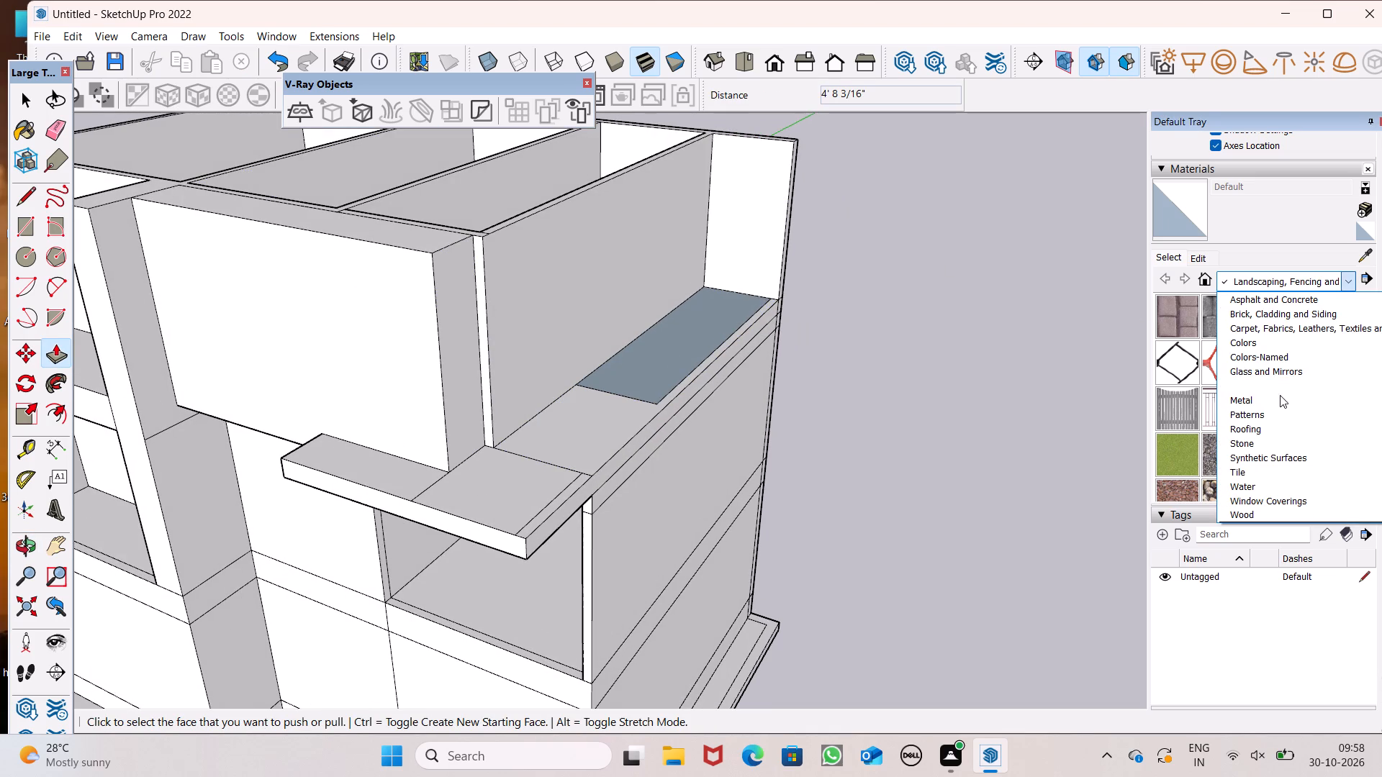
{"action": "left_click", "coordinate": [1260, 338]}
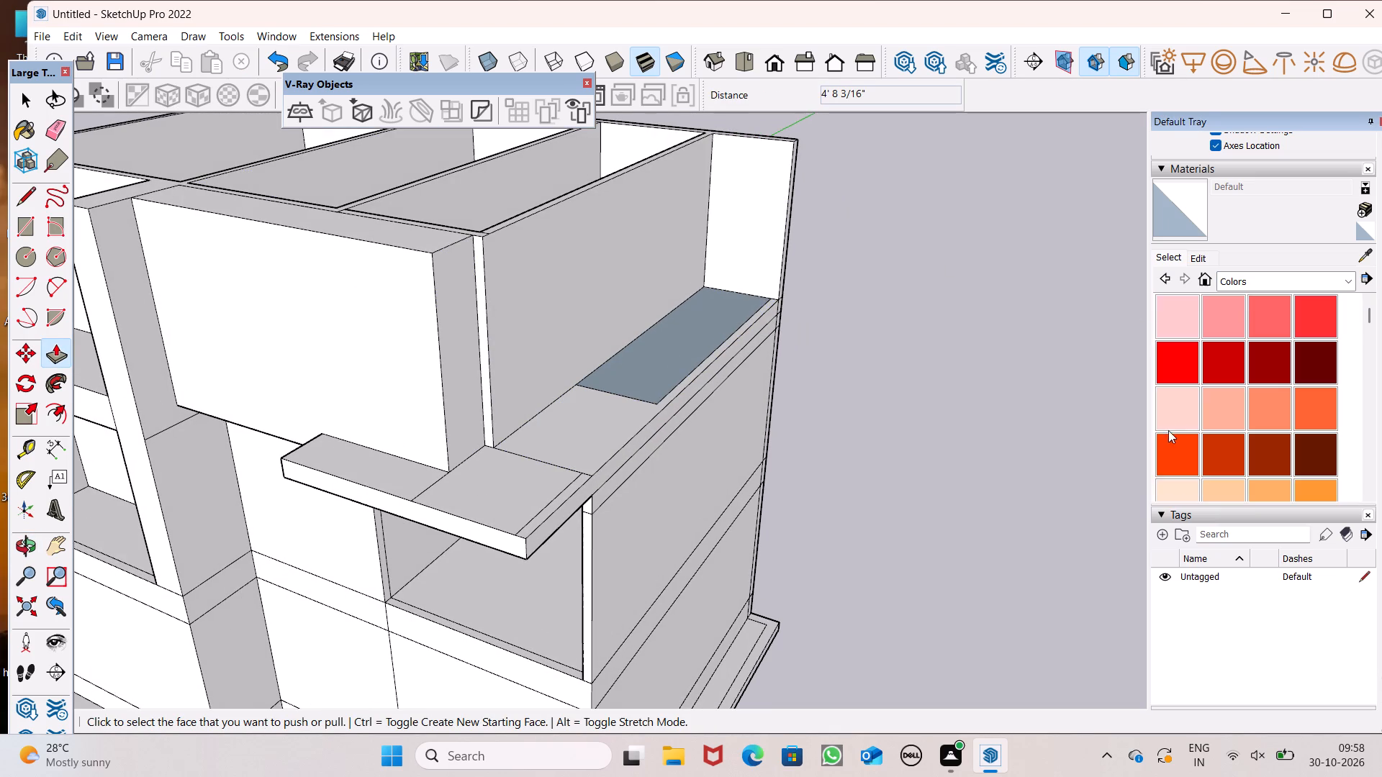
{"action": "scroll", "coordinate": [1125, 542], "scroll_direction": "down", "scroll_amount": 1}
{"action": "scroll", "coordinate": [1250, 398], "scroll_direction": "down", "scroll_amount": 10}
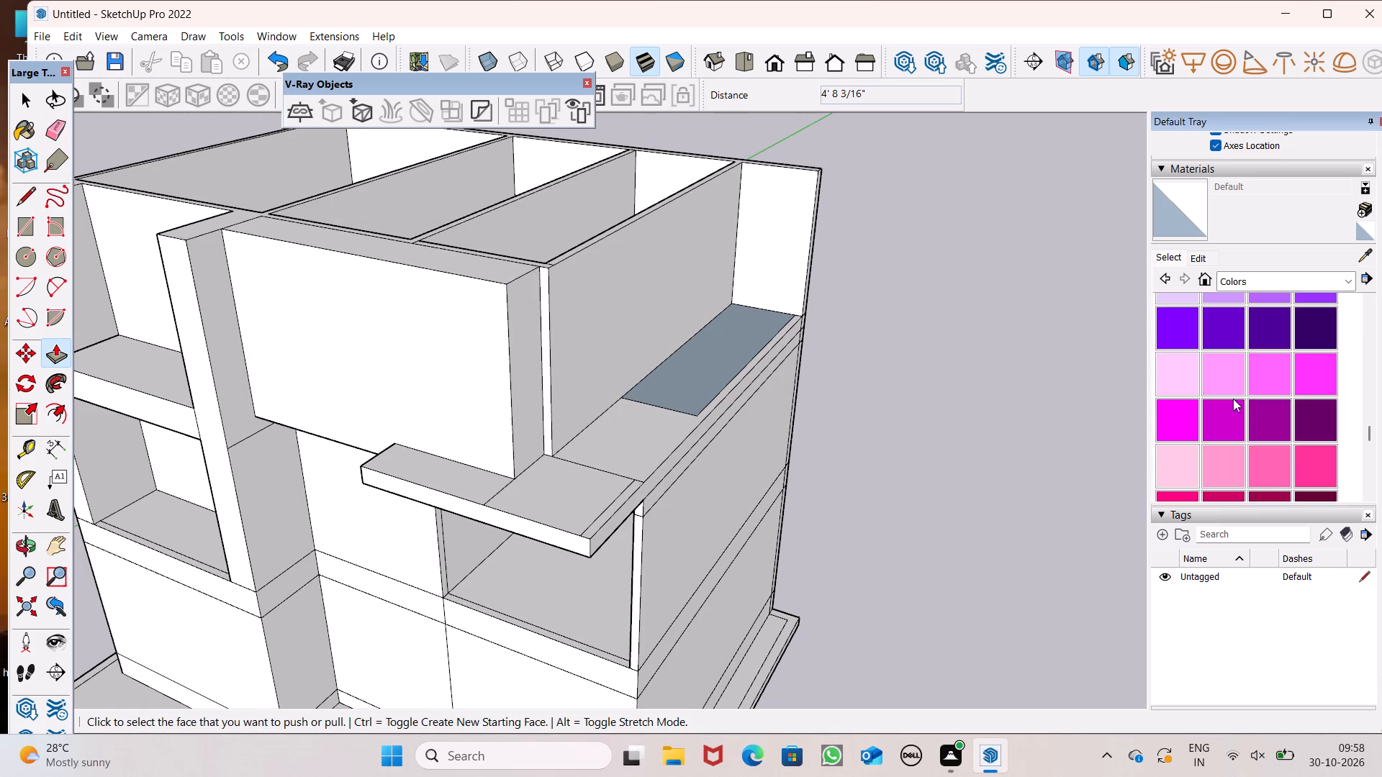
{"action": "scroll", "coordinate": [1233, 399], "scroll_direction": "down", "scroll_amount": 4}
{"action": "scroll", "coordinate": [1201, 358], "scroll_direction": "up", "scroll_amount": 2}
{"action": "left_click", "coordinate": [1180, 404]}
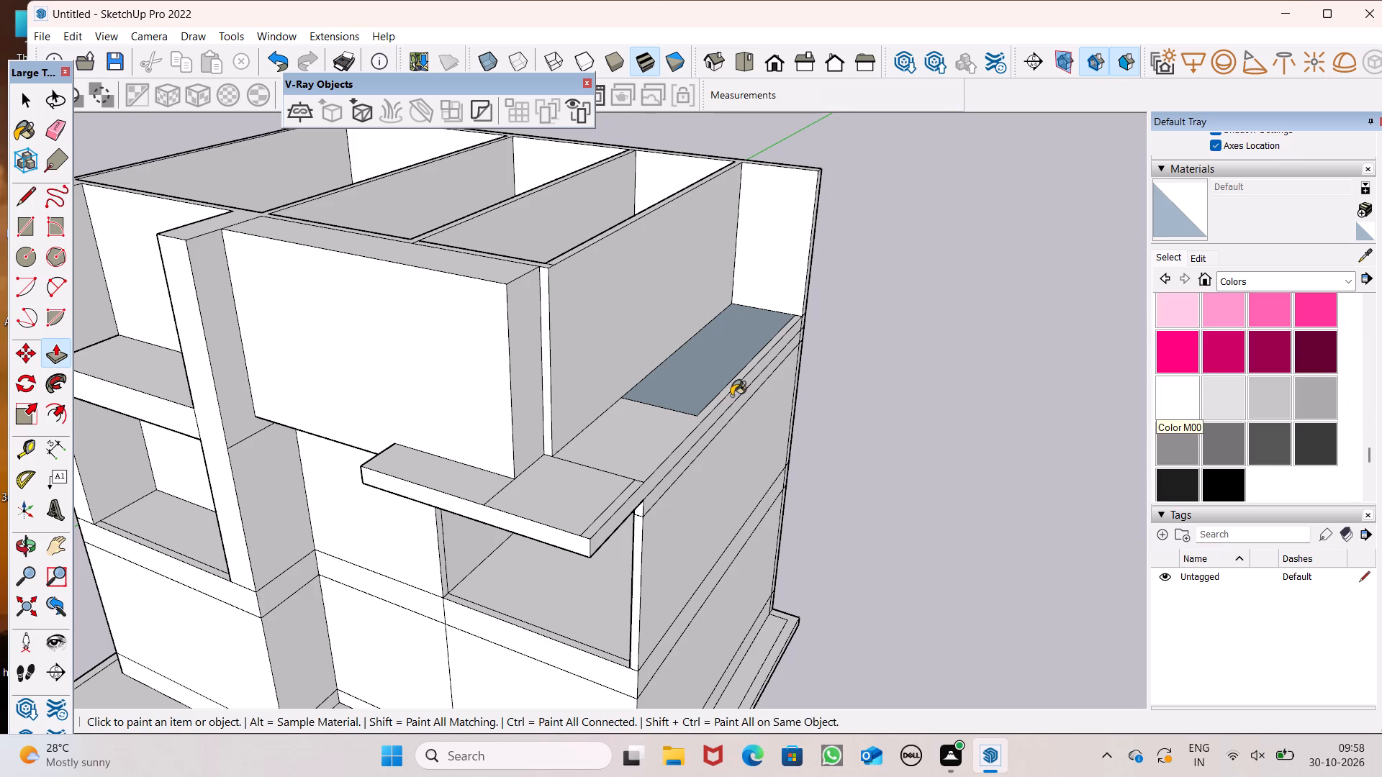
{"action": "left_click_drag", "start_coordinate": [629, 394], "coordinate": [636, 399]}
Examine the building's front, upper box, canopy and side ledge from above and at eye level.
{"action": "scroll", "coordinate": [710, 368], "scroll_direction": "down", "scroll_amount": 4}
{"action": "middle_click_drag", "start_coordinate": [786, 430], "coordinate": [778, 522]}
{"action": "scroll", "coordinate": [778, 522], "scroll_direction": "up", "scroll_amount": 1}
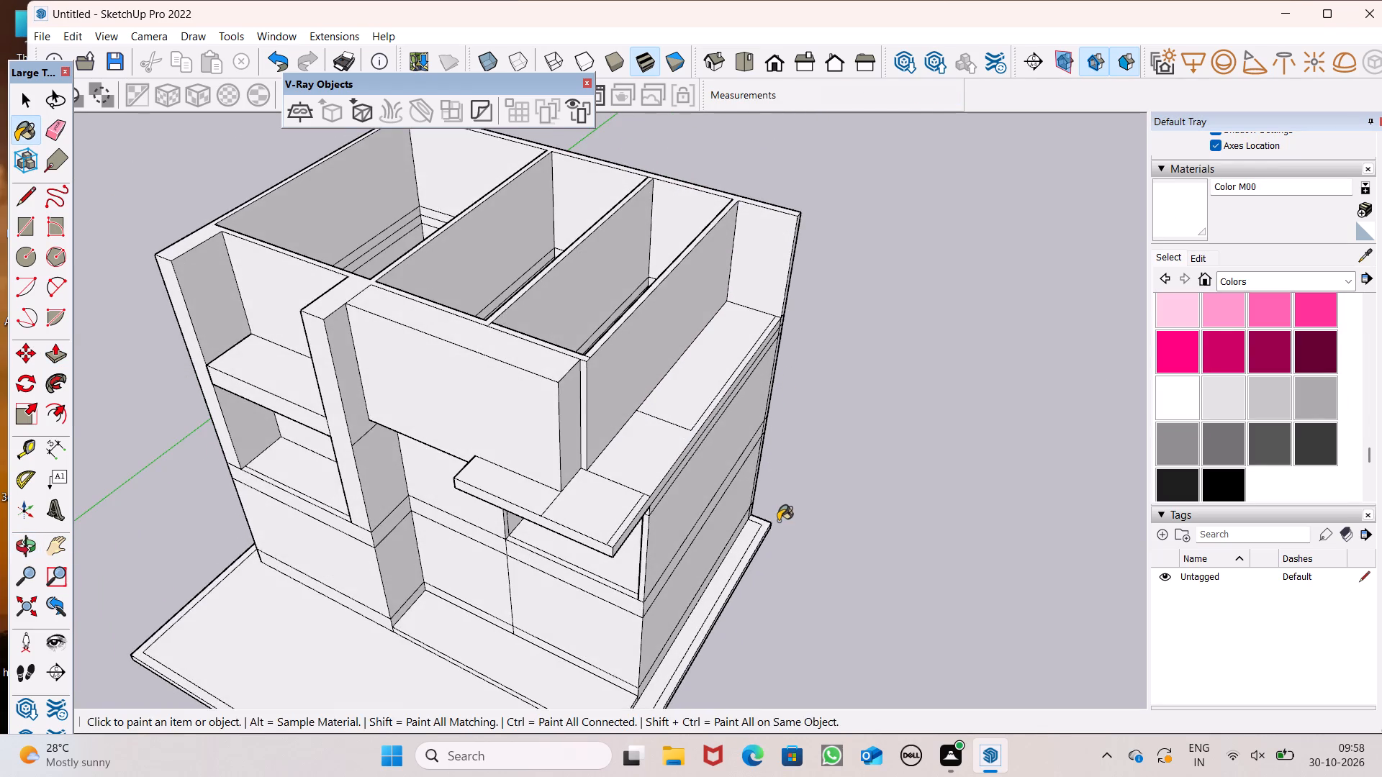
{"action": "scroll", "coordinate": [778, 521], "scroll_direction": "down", "scroll_amount": 3}
{"action": "middle_click_drag", "start_coordinate": [785, 569], "coordinate": [736, 627]}
{"action": "middle_click_drag", "start_coordinate": [792, 462], "coordinate": [934, 313]}
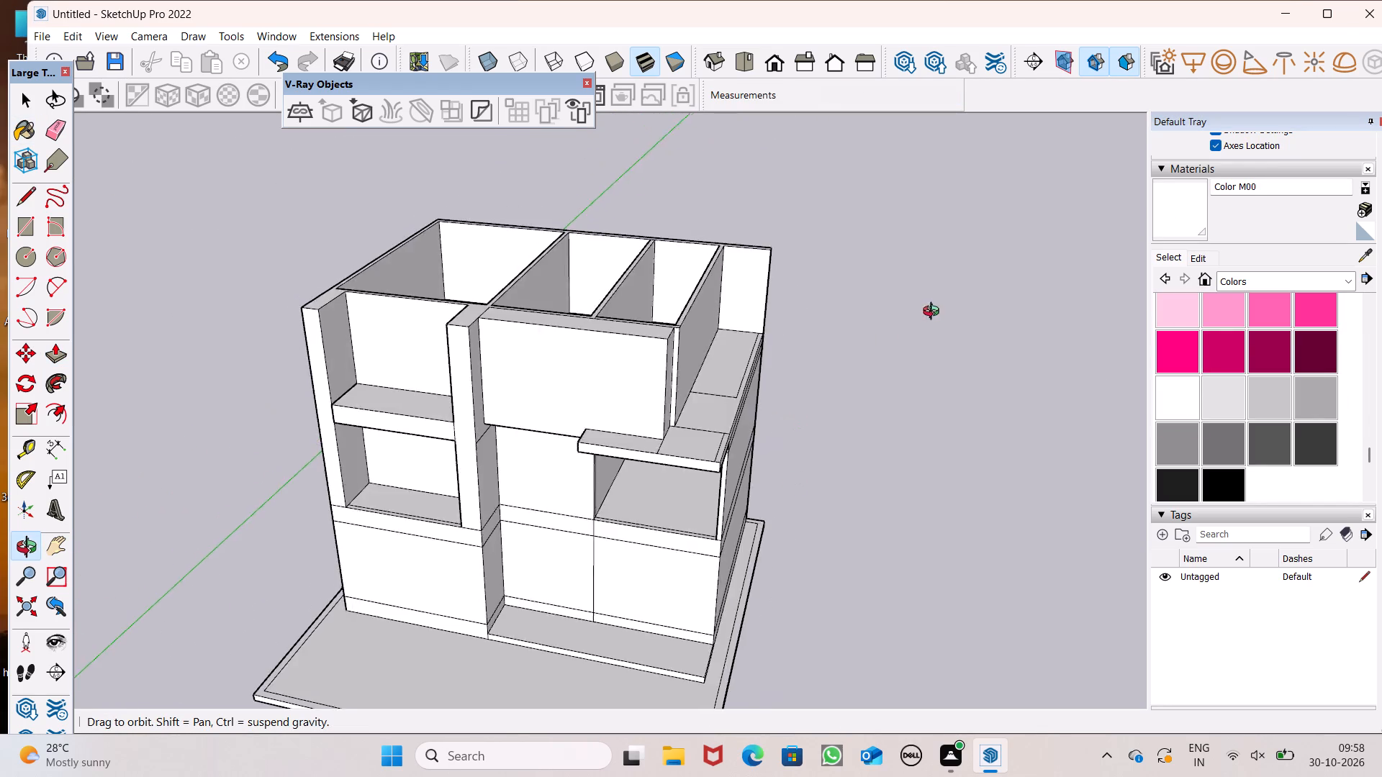
{"action": "middle_click_drag", "start_coordinate": [934, 313], "coordinate": [954, 256]}
{"action": "scroll", "coordinate": [775, 383], "scroll_direction": "up", "scroll_amount": 2}
{"action": "scroll", "coordinate": [767, 388], "scroll_direction": "down", "scroll_amount": 2}
{"action": "middle_click_drag", "start_coordinate": [775, 374], "coordinate": [826, 290]}
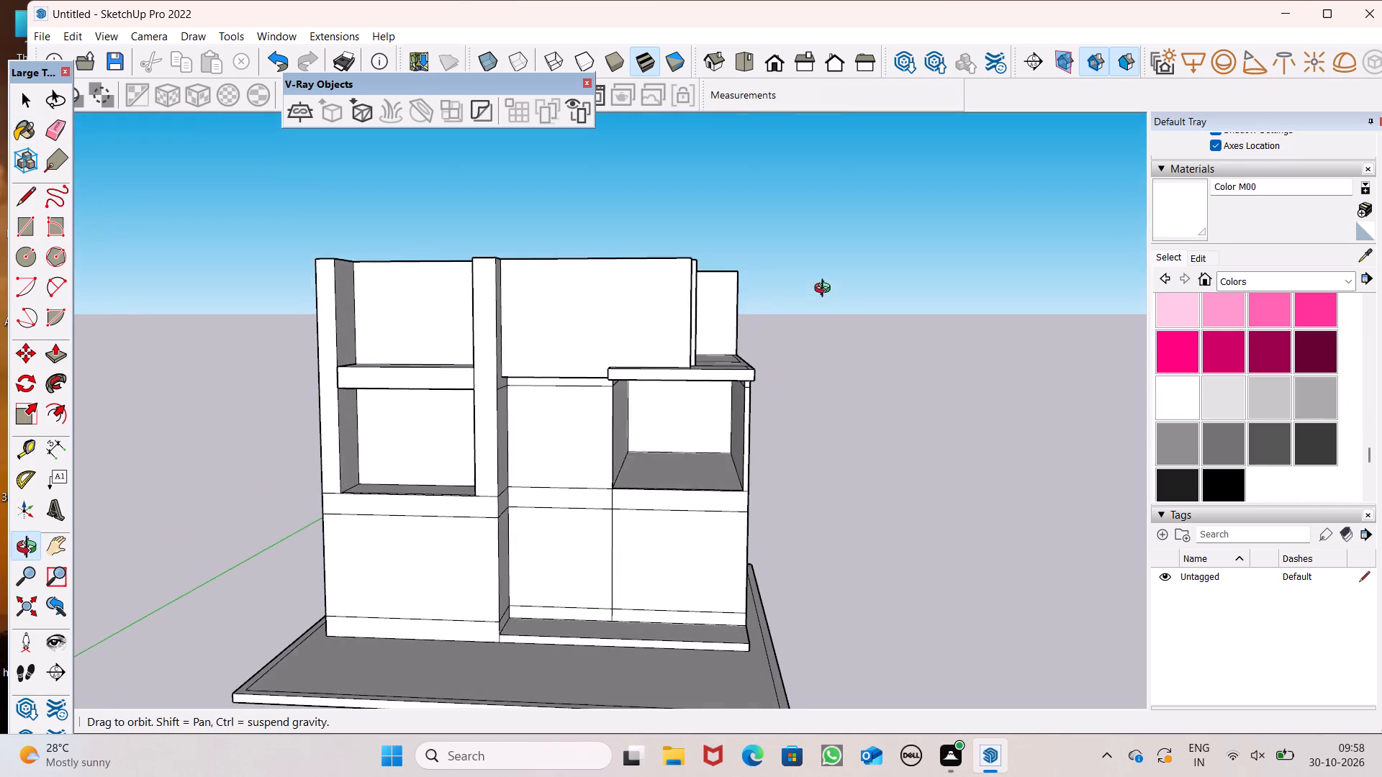
{"action": "middle_click_drag", "start_coordinate": [826, 290], "coordinate": [831, 301]}
{"action": "middle_click_drag", "start_coordinate": [822, 383], "coordinate": [772, 435]}
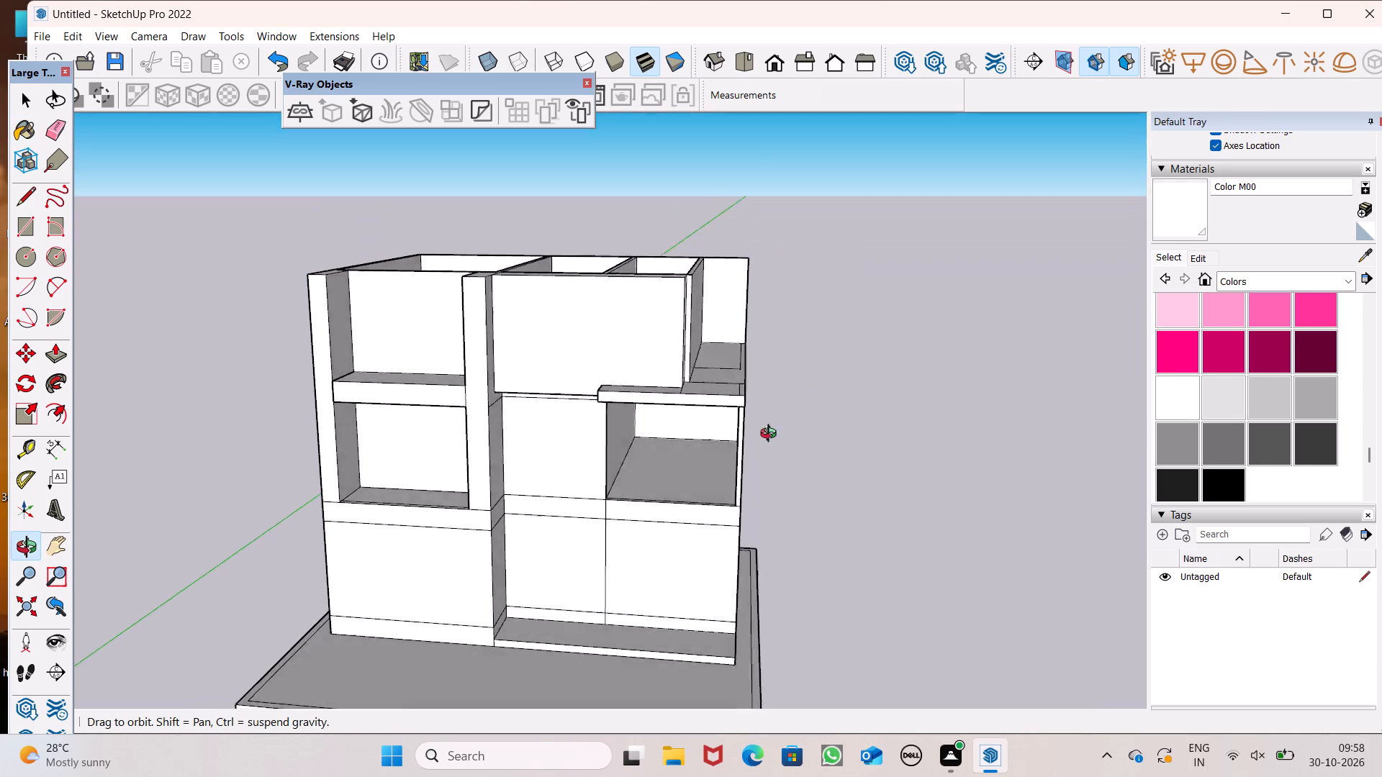
{"action": "middle_click_drag", "start_coordinate": [772, 435], "coordinate": [814, 391]}
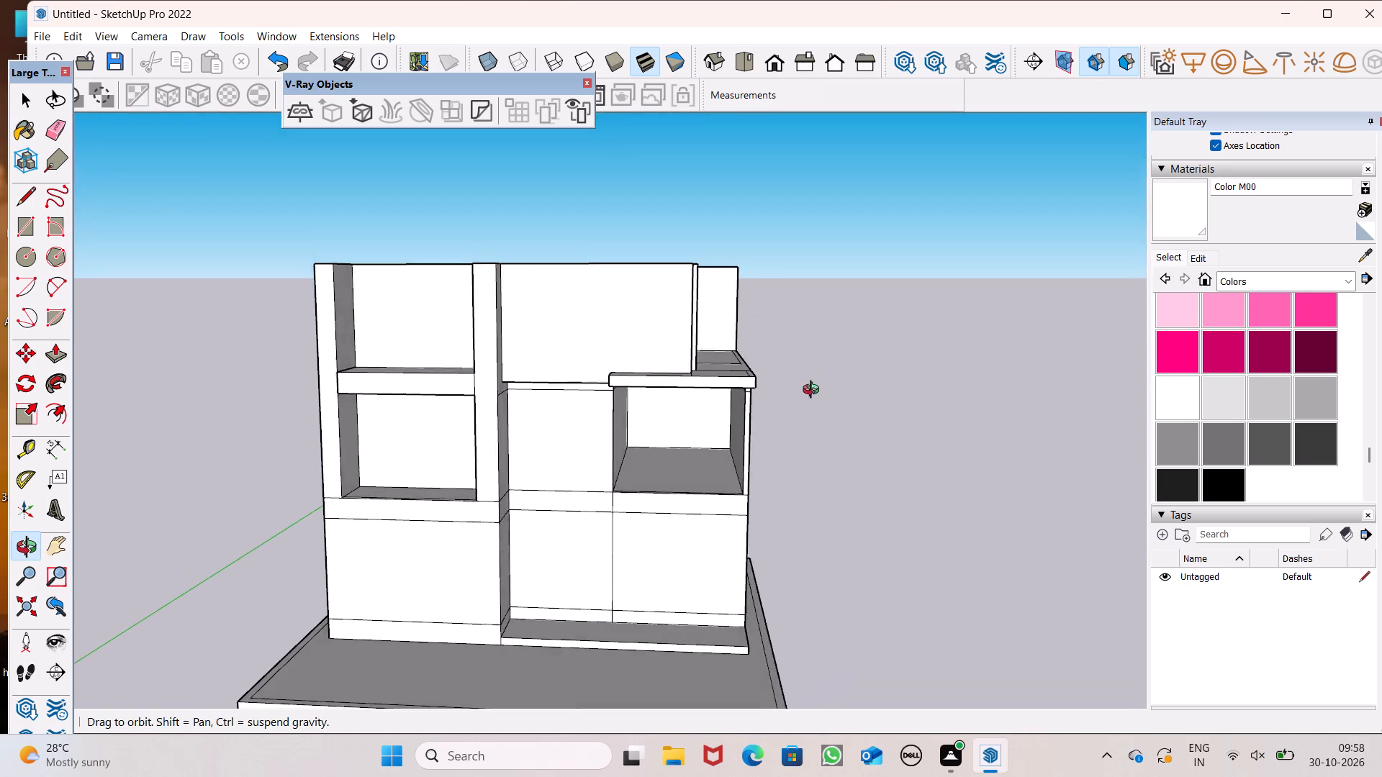
Push/Pull the upper box's side face outward 5 13/16", flush with the recessed side wall's outer face.
{"action": "middle_click_drag", "start_coordinate": [814, 391], "coordinate": [579, 628]}
{"action": "scroll", "coordinate": [663, 460], "scroll_direction": "up", "scroll_amount": 8}
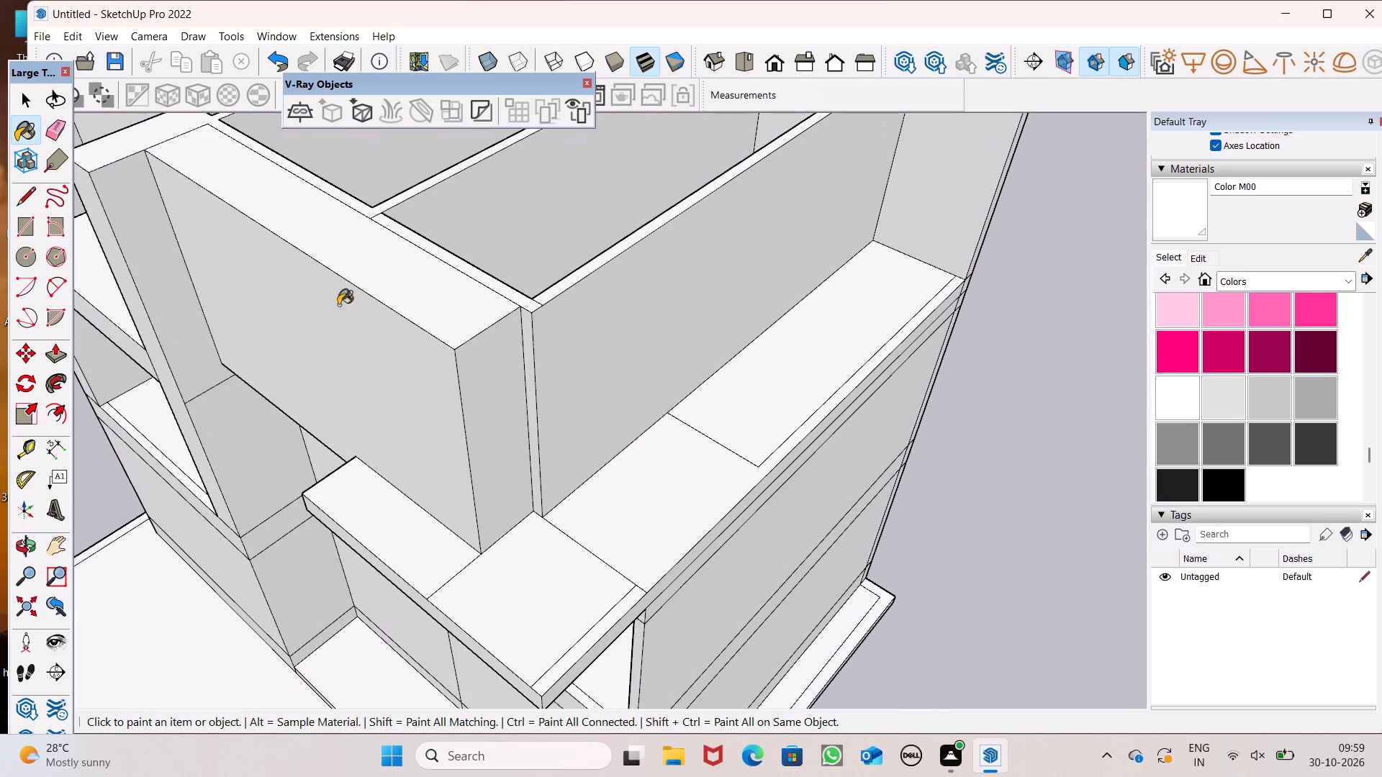
{"action": "left_click", "coordinate": [55, 364]}
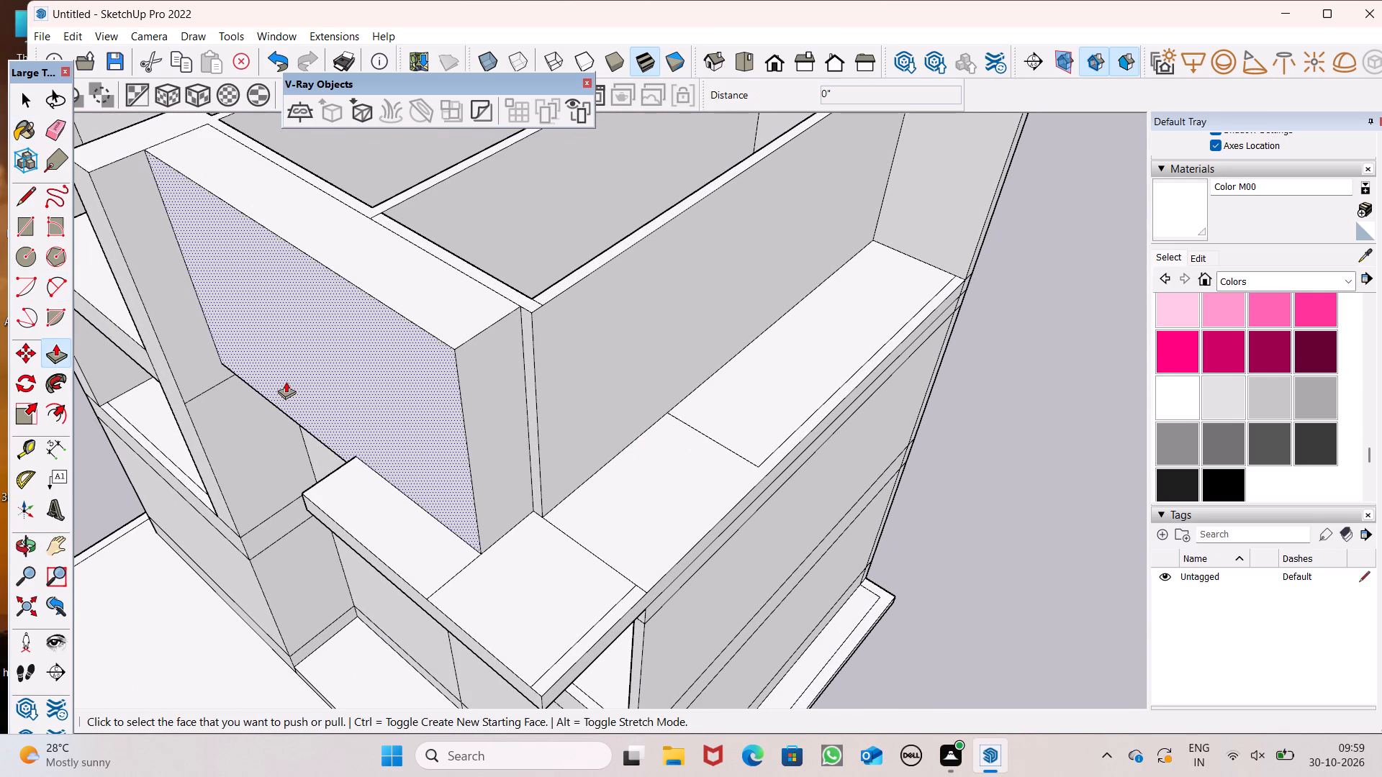
{"action": "scroll", "coordinate": [419, 429], "scroll_direction": "up", "scroll_amount": 3}
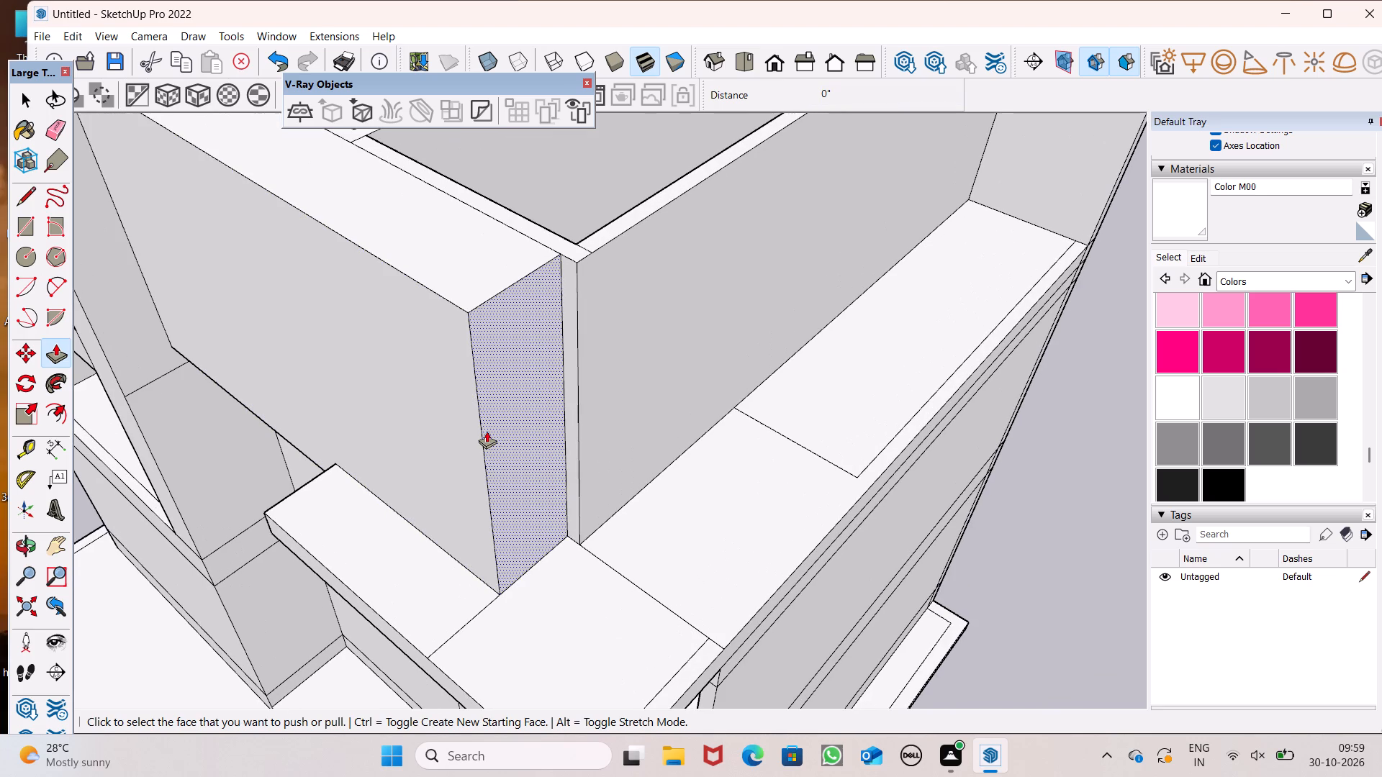
{"action": "scroll", "coordinate": [599, 476], "scroll_direction": "up", "scroll_amount": 2}
{"action": "left_click_drag", "start_coordinate": [545, 462], "coordinate": [580, 479]}
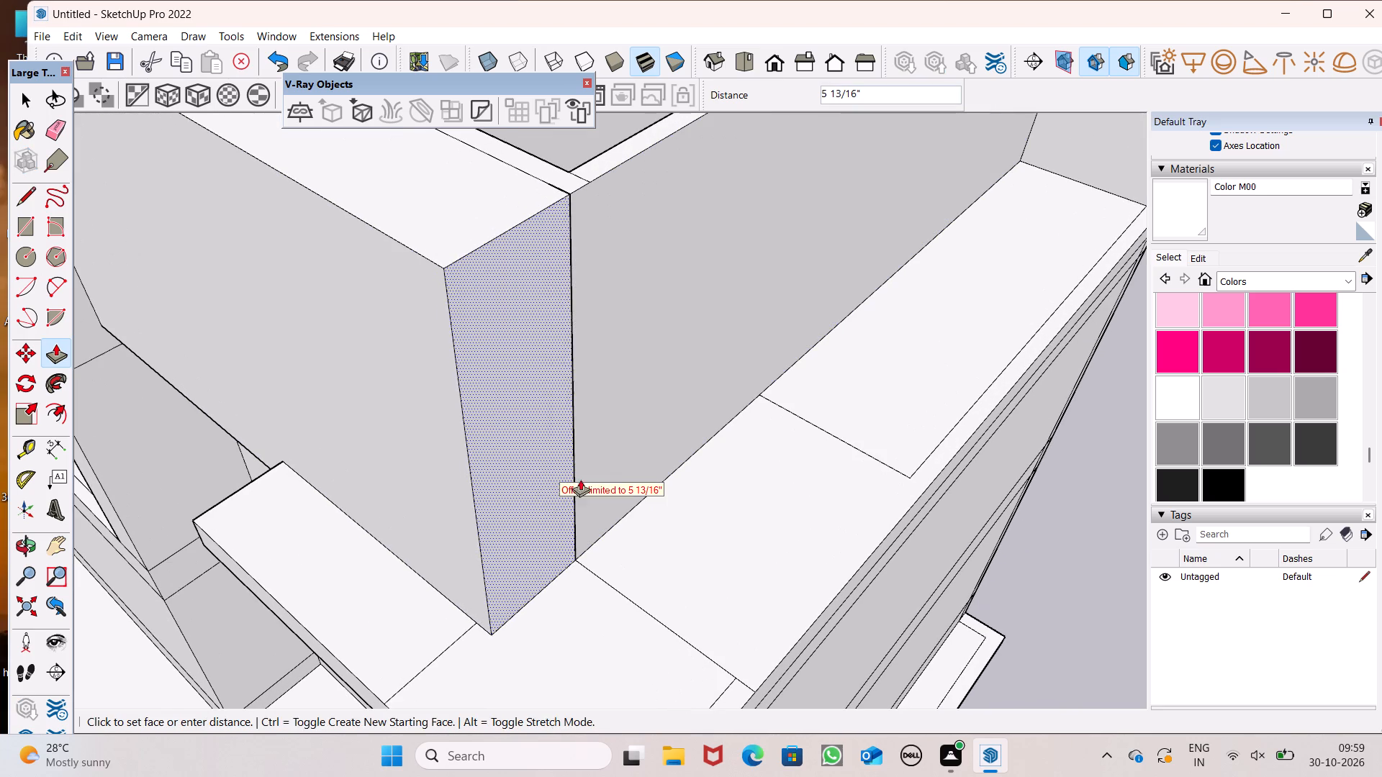
{"action": "left_click_drag", "start_coordinate": [580, 479], "coordinate": [602, 458]}
Examine the widened upper box and the whole building from above, the front and eye level.
{"action": "scroll", "coordinate": [641, 359], "scroll_direction": "down", "scroll_amount": 15}
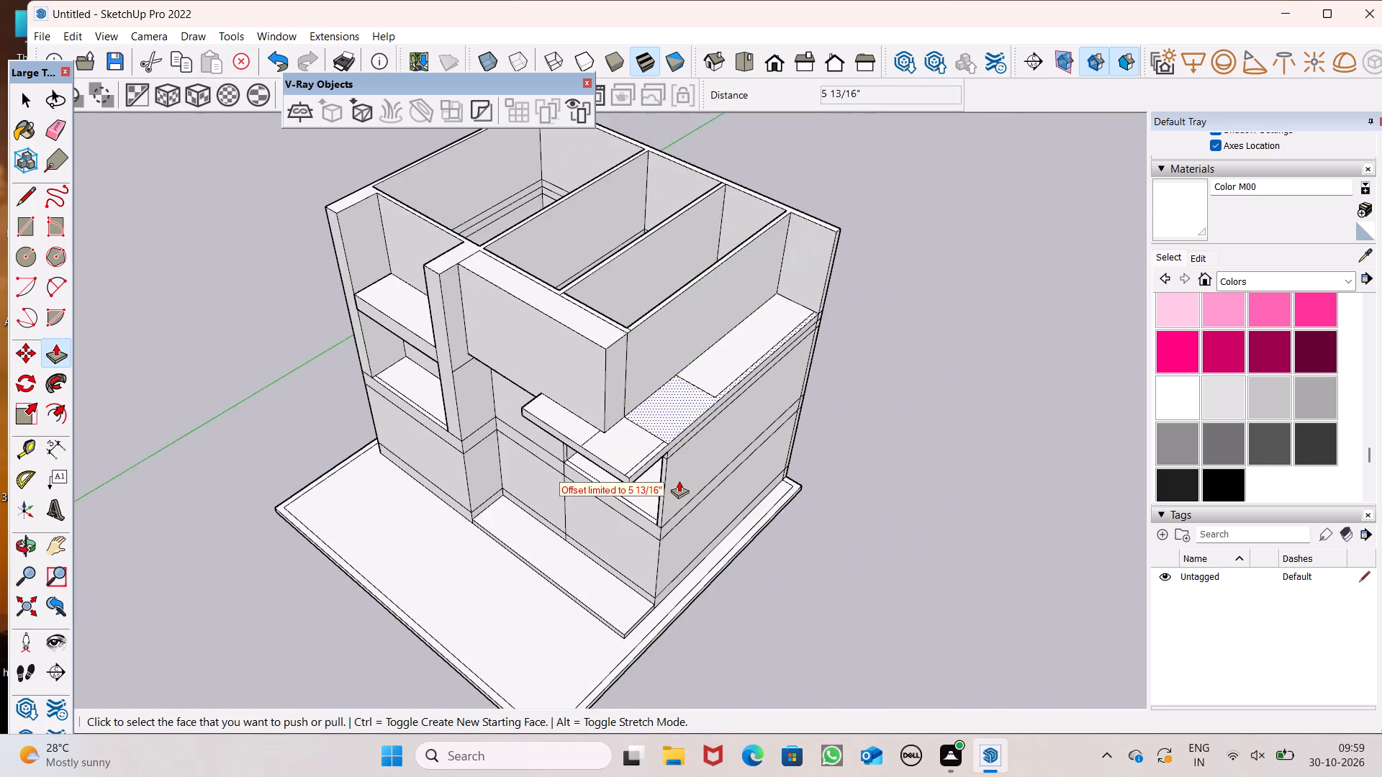
{"action": "middle_click_drag", "start_coordinate": [690, 479], "coordinate": [861, 210]}
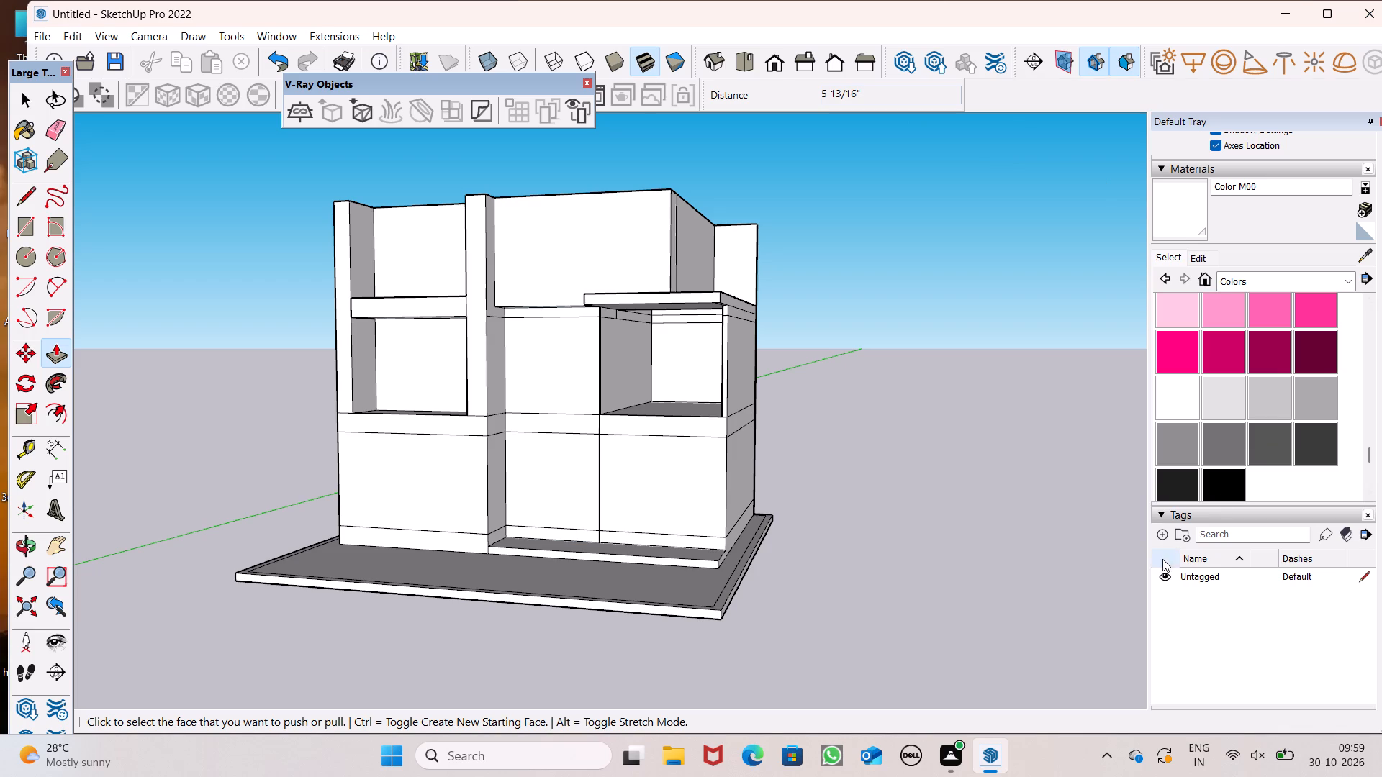
{"action": "scroll", "coordinate": [857, 481], "scroll_direction": "down", "scroll_amount": 1}
{"action": "middle_click_drag", "start_coordinate": [842, 460], "coordinate": [810, 528]}
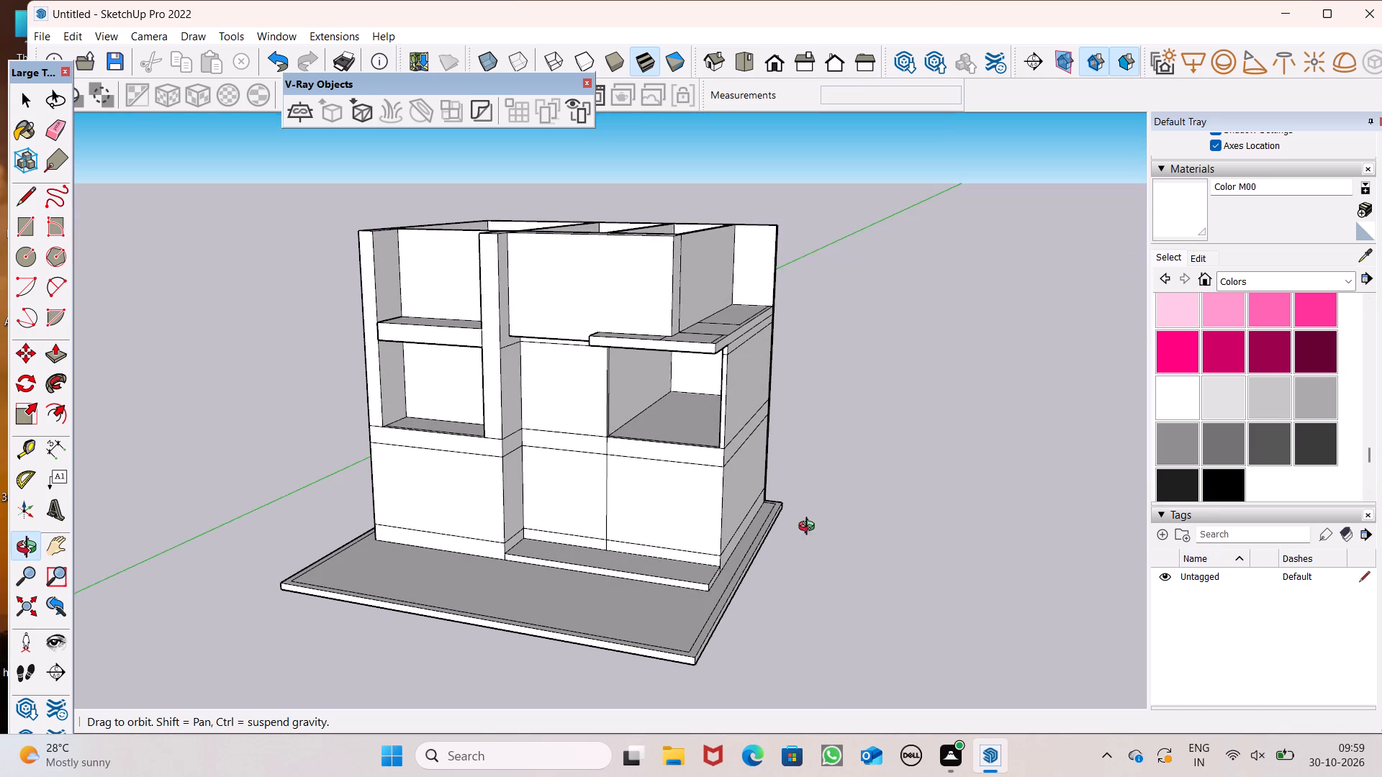
{"action": "middle_click_drag", "start_coordinate": [810, 528], "coordinate": [805, 527]}
{"action": "middle_click_drag", "start_coordinate": [790, 529], "coordinate": [855, 628]}
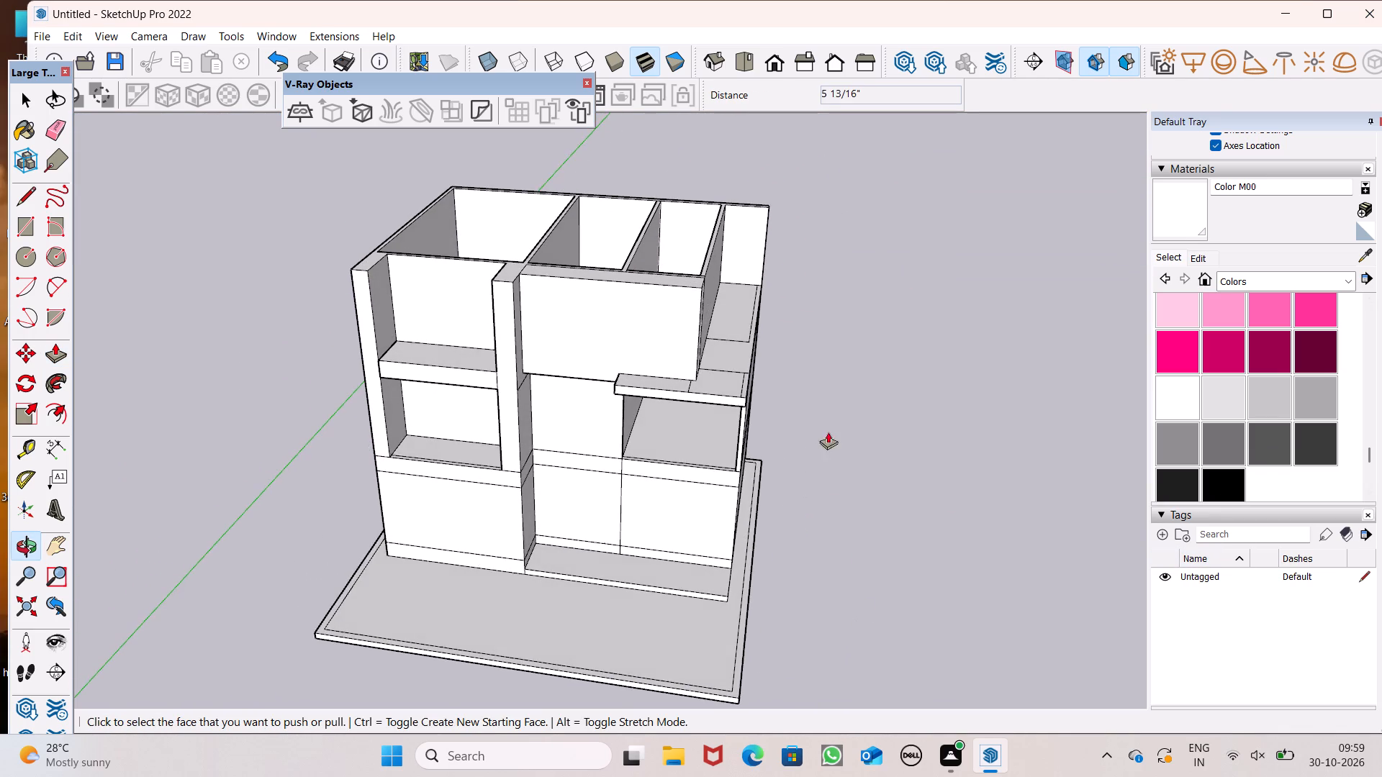
Erase the leftover dividing lines on top of the canopy and the front part of the side ledge.
{"action": "scroll", "coordinate": [769, 353], "scroll_direction": "up", "scroll_amount": 3}
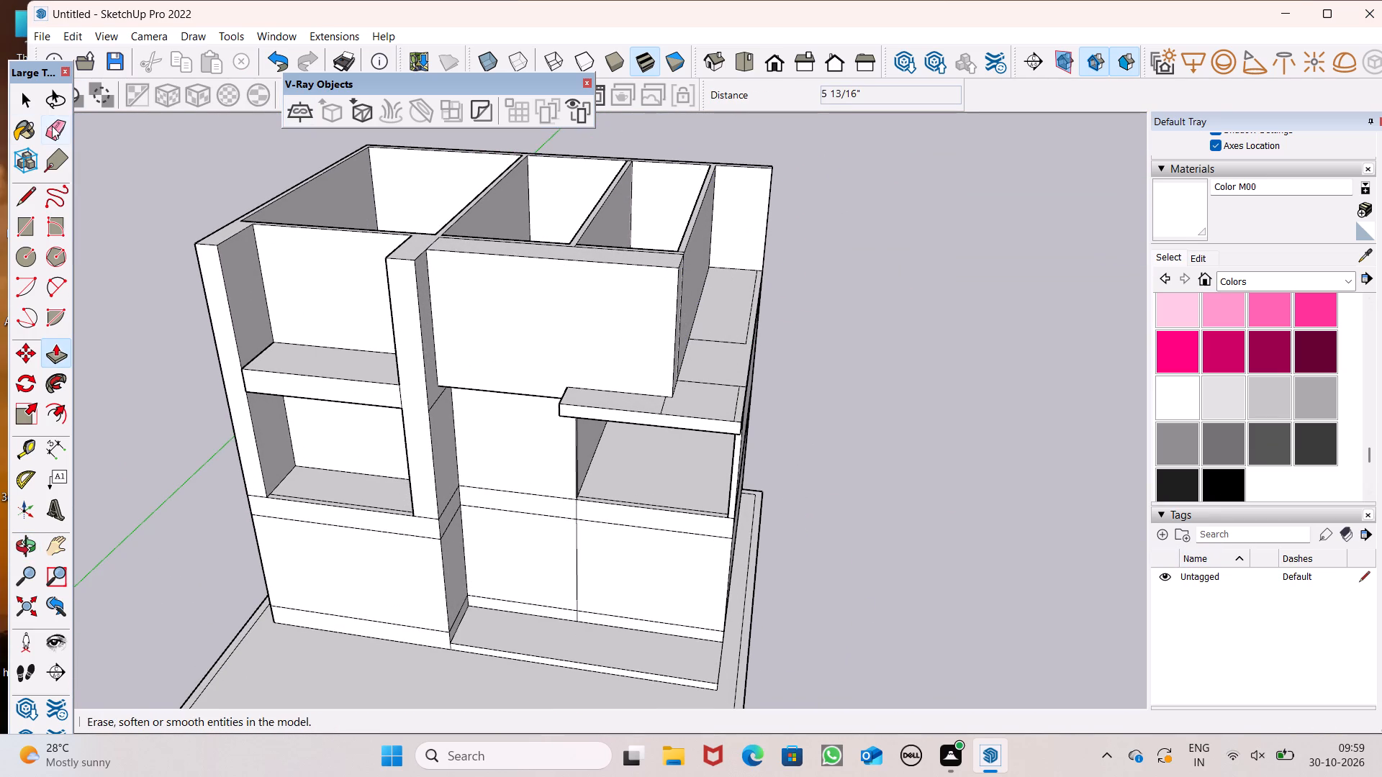
{"action": "left_click", "coordinate": [52, 125]}
{"action": "scroll", "coordinate": [609, 345], "scroll_direction": "up", "scroll_amount": 1}
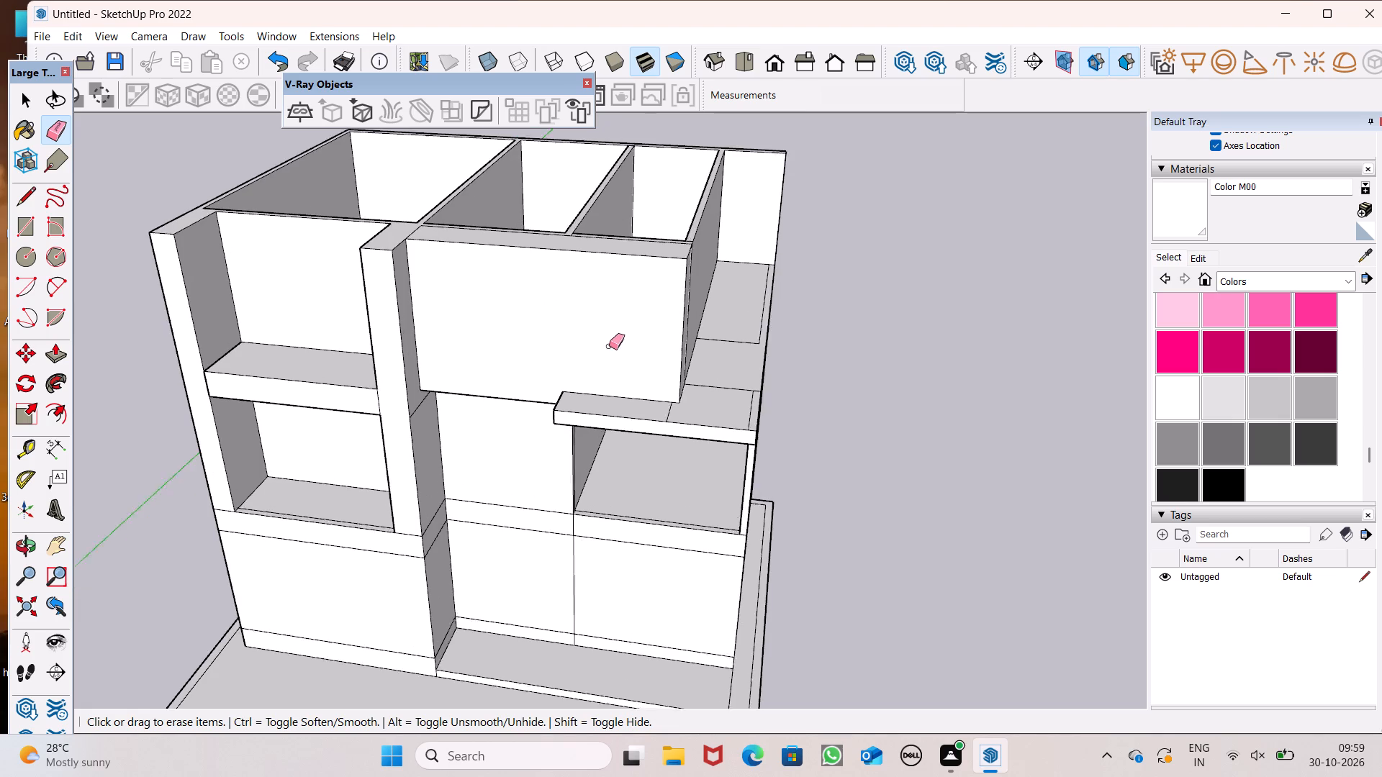
{"action": "scroll", "coordinate": [609, 346], "scroll_direction": "up", "scroll_amount": 2}
{"action": "scroll", "coordinate": [786, 405], "scroll_direction": "up", "scroll_amount": 5}
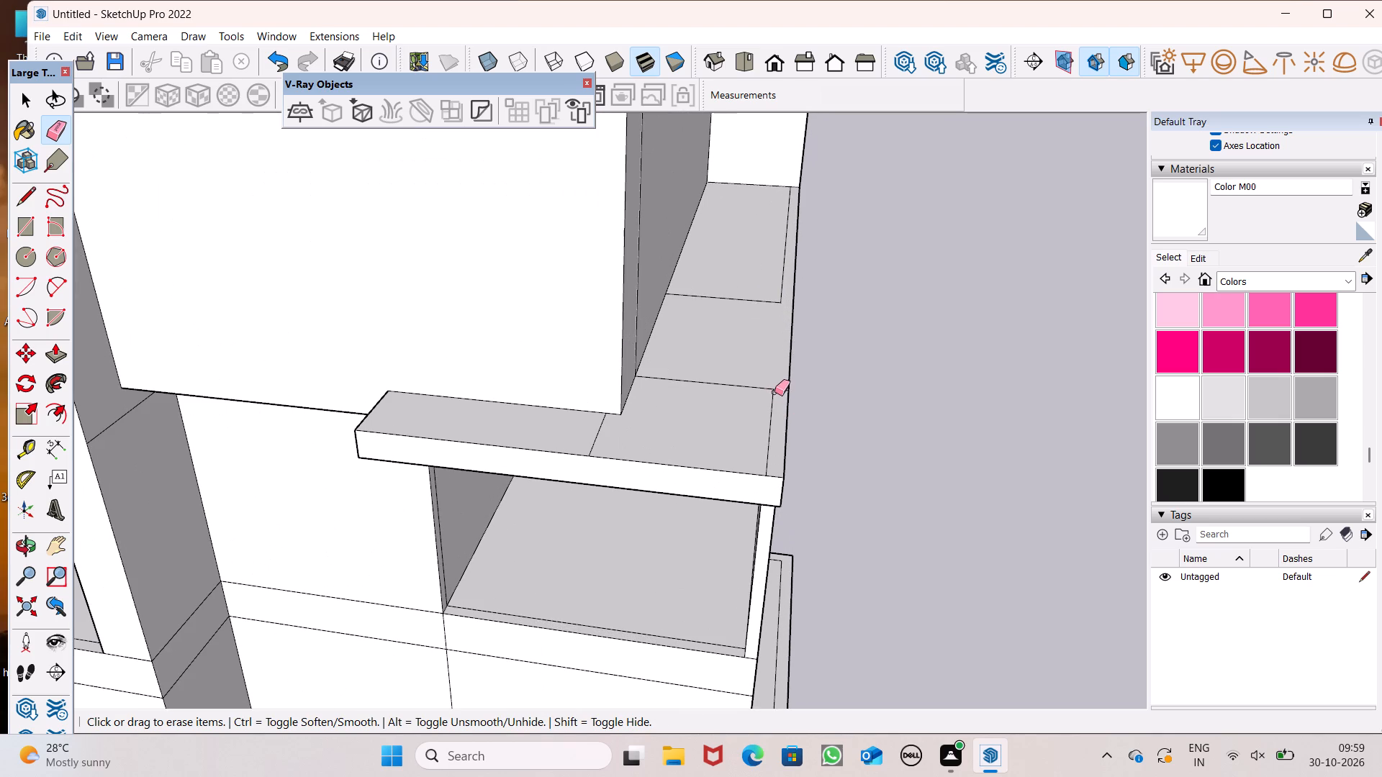
{"action": "scroll", "coordinate": [744, 440], "scroll_direction": "up", "scroll_amount": 5}
{"action": "left_click_drag", "start_coordinate": [728, 354], "coordinate": [739, 345]}
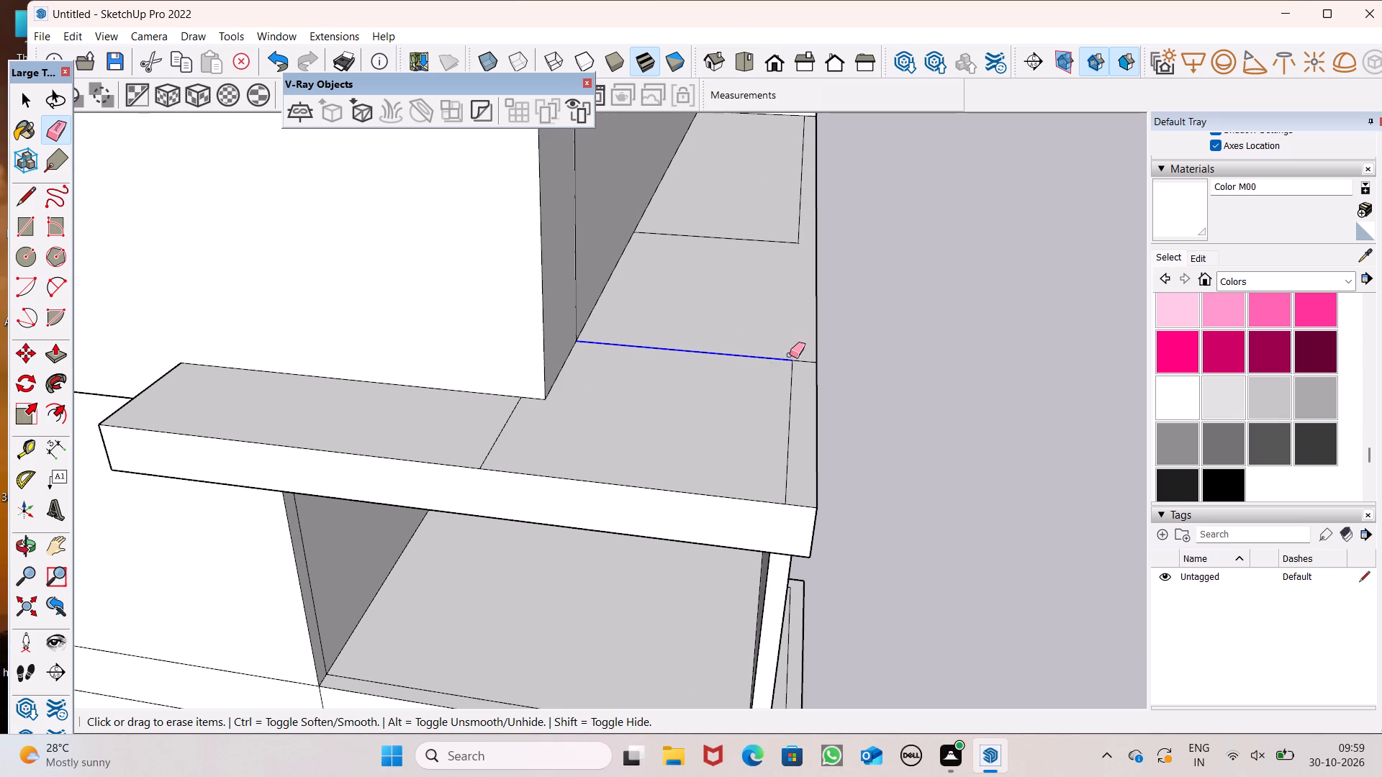
{"action": "left_click_drag", "start_coordinate": [796, 356], "coordinate": [783, 391]}
{"action": "left_click_drag", "start_coordinate": [502, 427], "coordinate": [510, 427]}
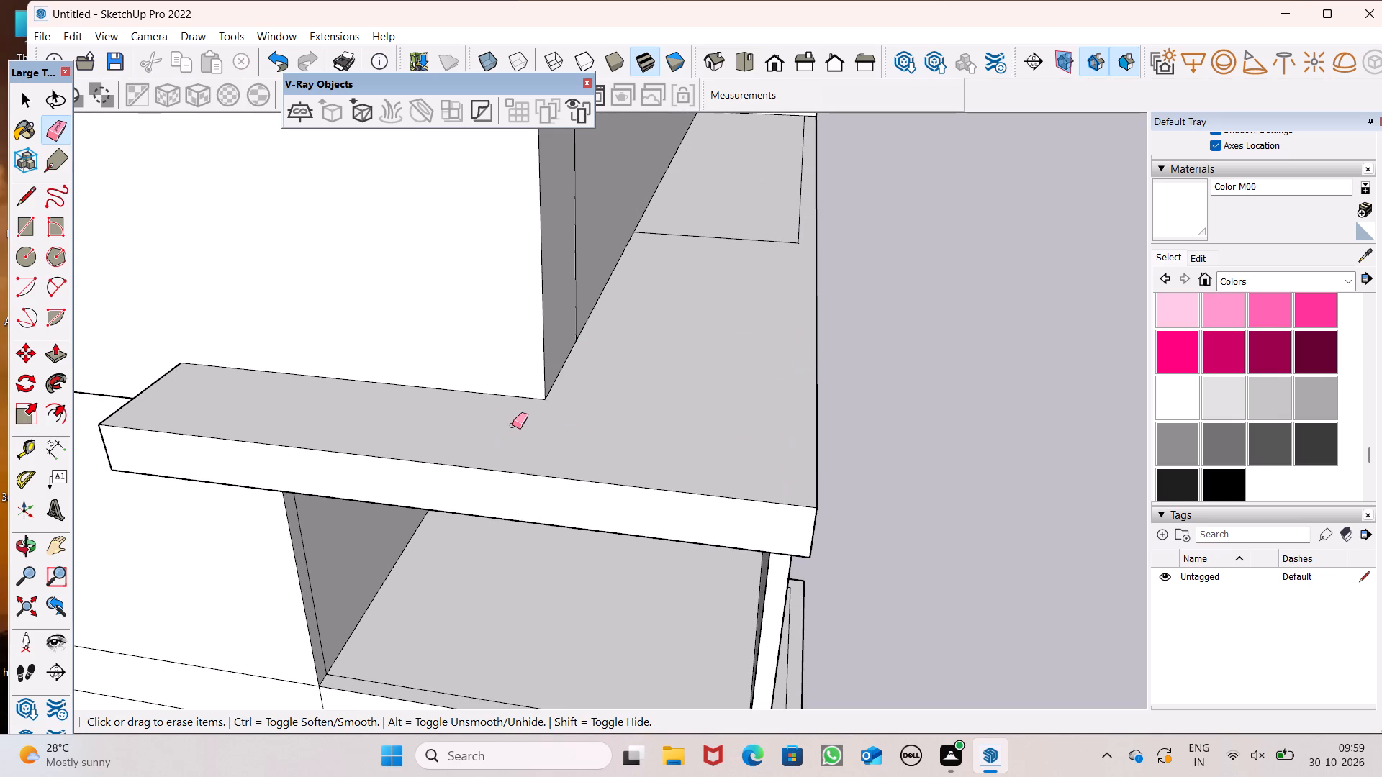
Erase the remaining cross line and lengthwise edge line on the rear part of the side ledge's top.
{"action": "scroll", "coordinate": [527, 438], "scroll_direction": "down", "scroll_amount": 4}
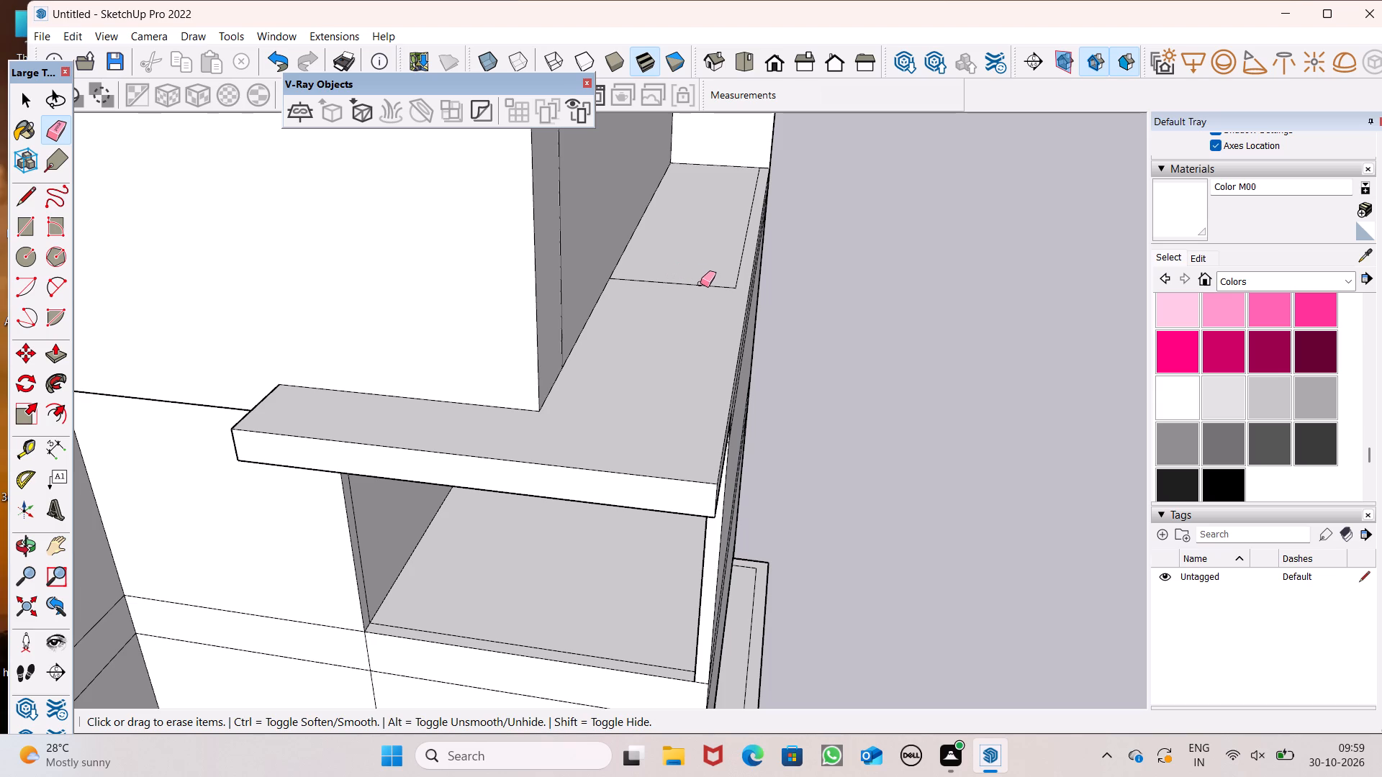
{"action": "left_click_drag", "start_coordinate": [725, 280], "coordinate": [733, 273]}
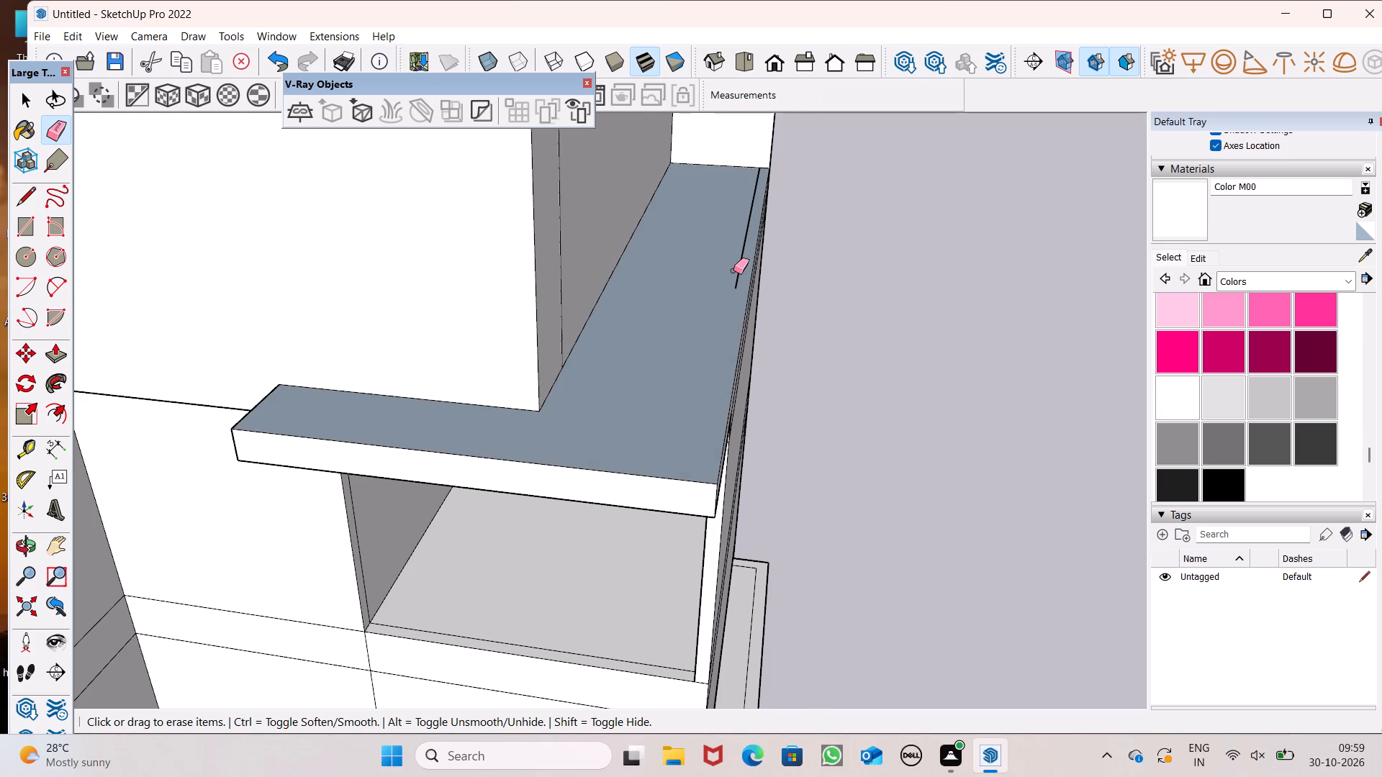
{"action": "key", "text": "ctrl+z"}
{"action": "scroll", "coordinate": [733, 282], "scroll_direction": "up", "scroll_amount": 2}
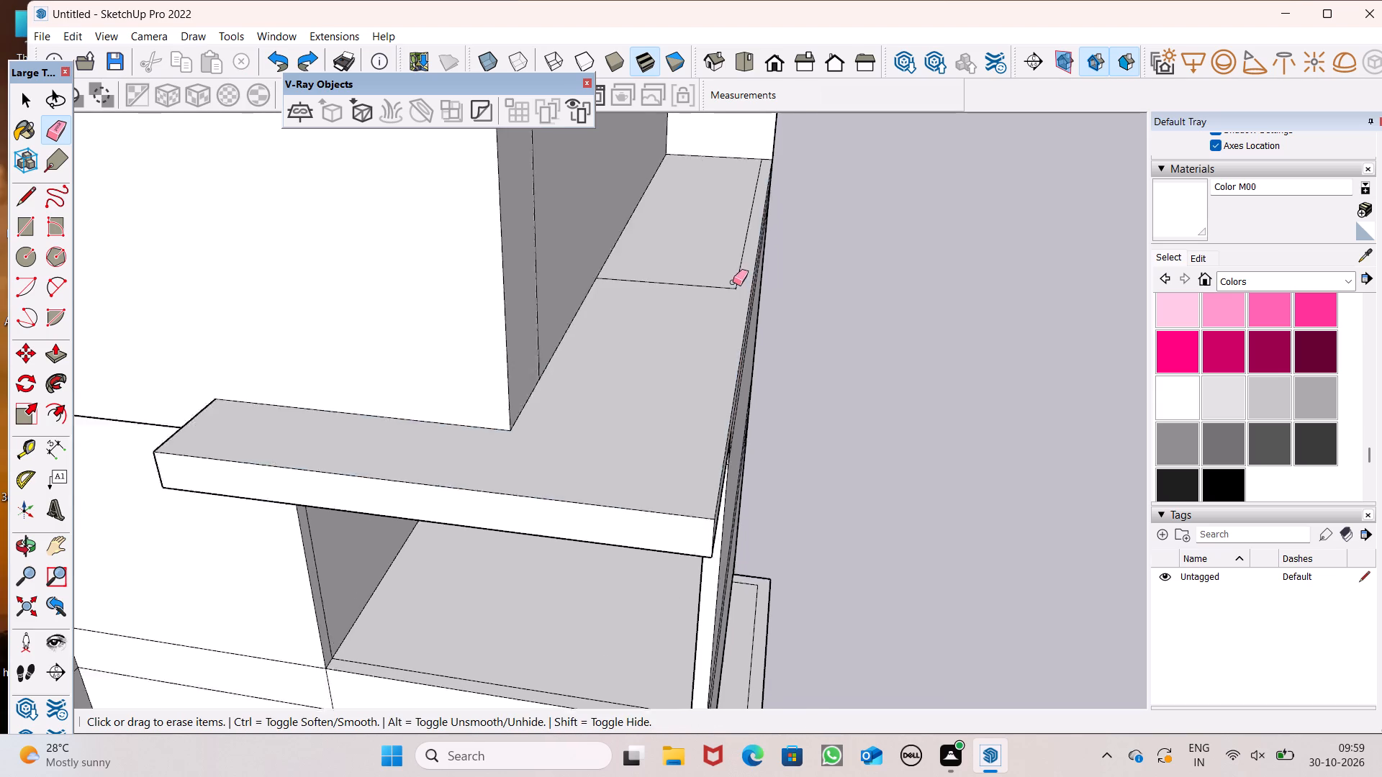
{"action": "scroll", "coordinate": [733, 282], "scroll_direction": "up", "scroll_amount": 4}
{"action": "left_click", "coordinate": [737, 283]}
{"action": "left_click_drag", "start_coordinate": [729, 287], "coordinate": [726, 296]}
{"action": "scroll", "coordinate": [688, 271], "scroll_direction": "down", "scroll_amount": 9}
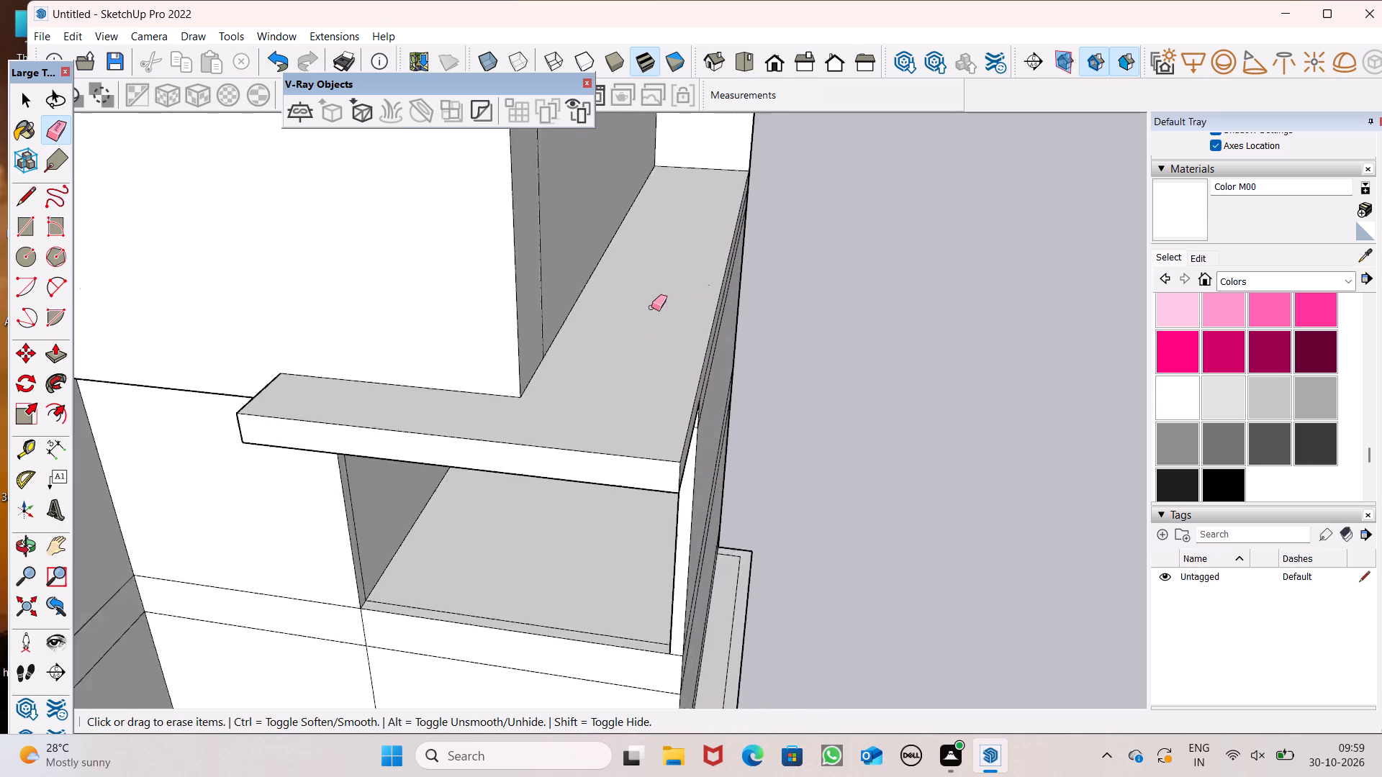
Examine the canopy's underside, the side recess and the whole front of the building from below and at eye level.
{"action": "scroll", "coordinate": [651, 307], "scroll_direction": "down", "scroll_amount": 3}
{"action": "middle_click_drag", "start_coordinate": [648, 411], "coordinate": [807, 111]}
{"action": "scroll", "coordinate": [807, 111], "scroll_direction": "up", "scroll_amount": 1}
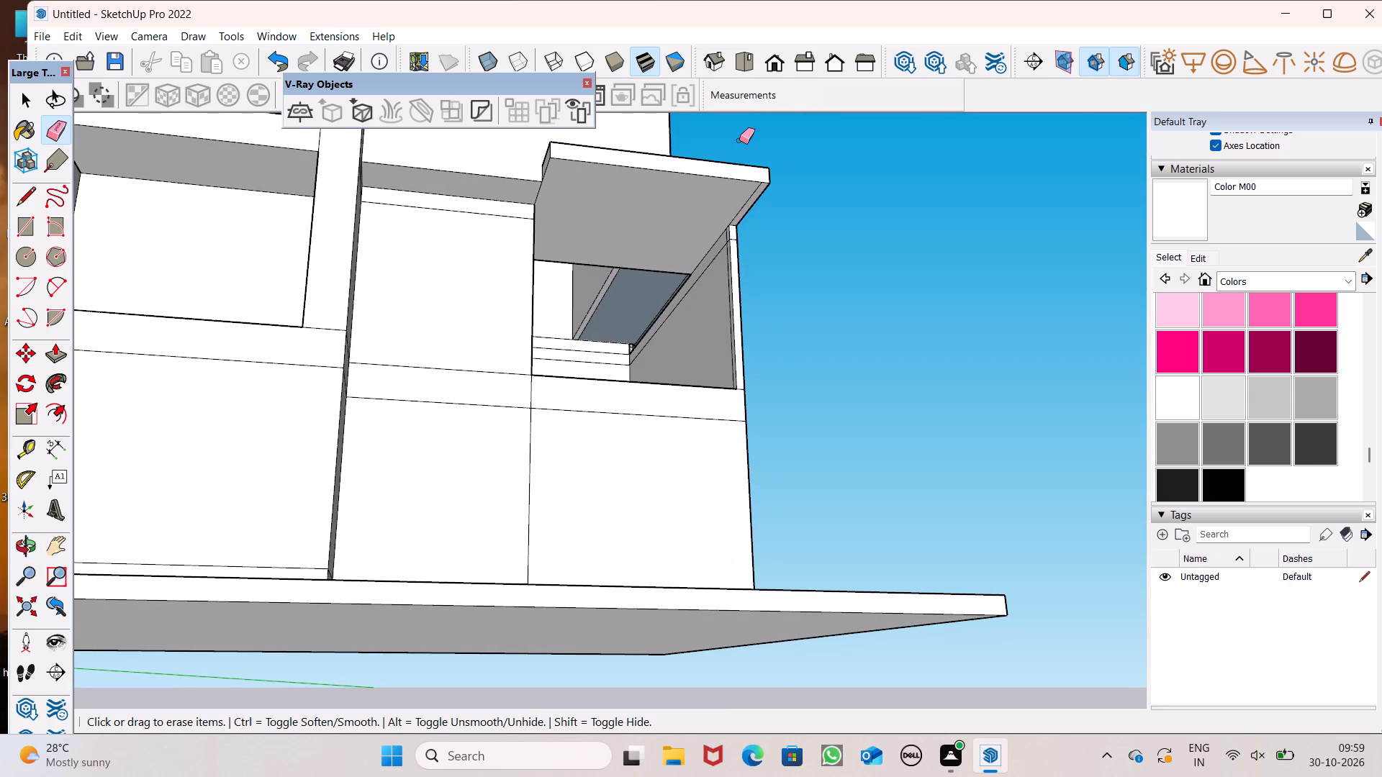
{"action": "middle_click_drag", "start_coordinate": [782, 208], "coordinate": [726, 256]}
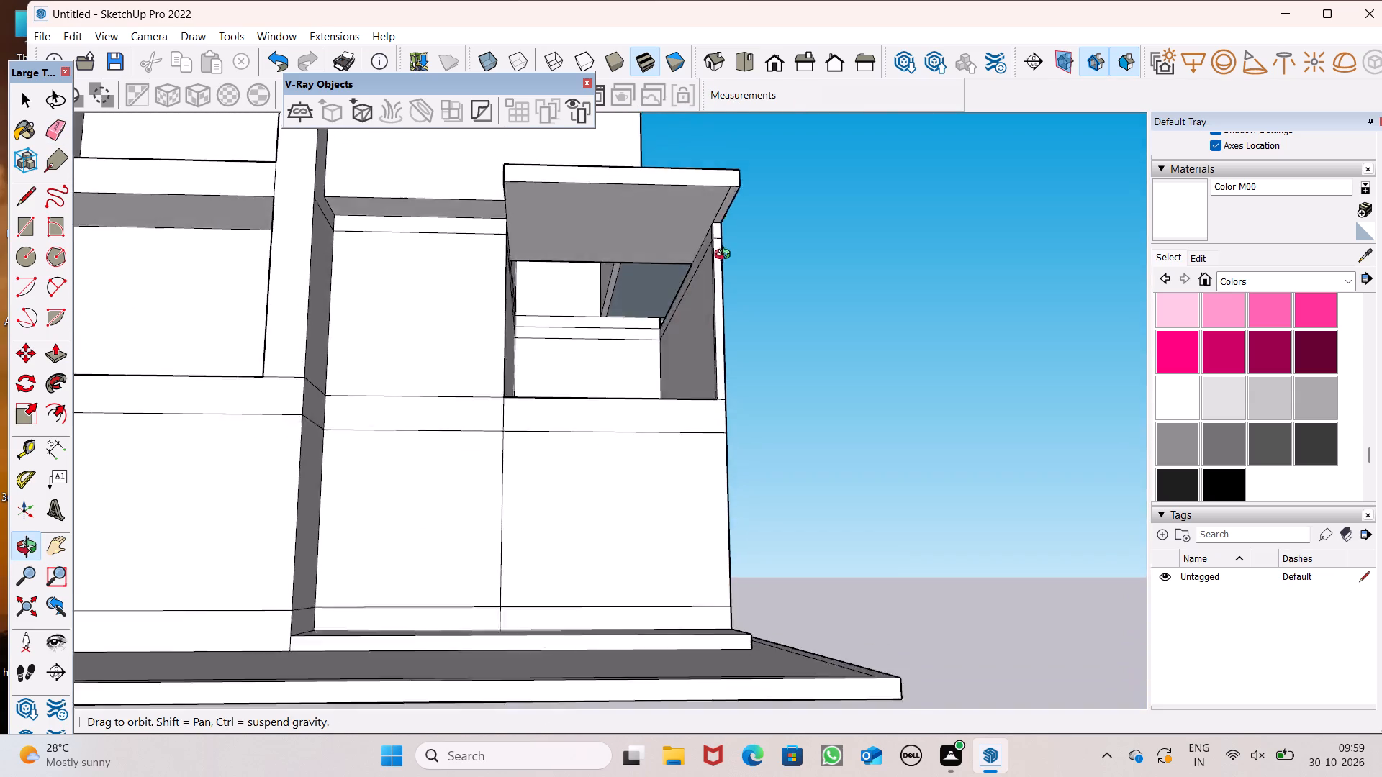
{"action": "middle_click_drag", "start_coordinate": [726, 256], "coordinate": [774, 257]}
{"action": "scroll", "coordinate": [734, 183], "scroll_direction": "down", "scroll_amount": 9}
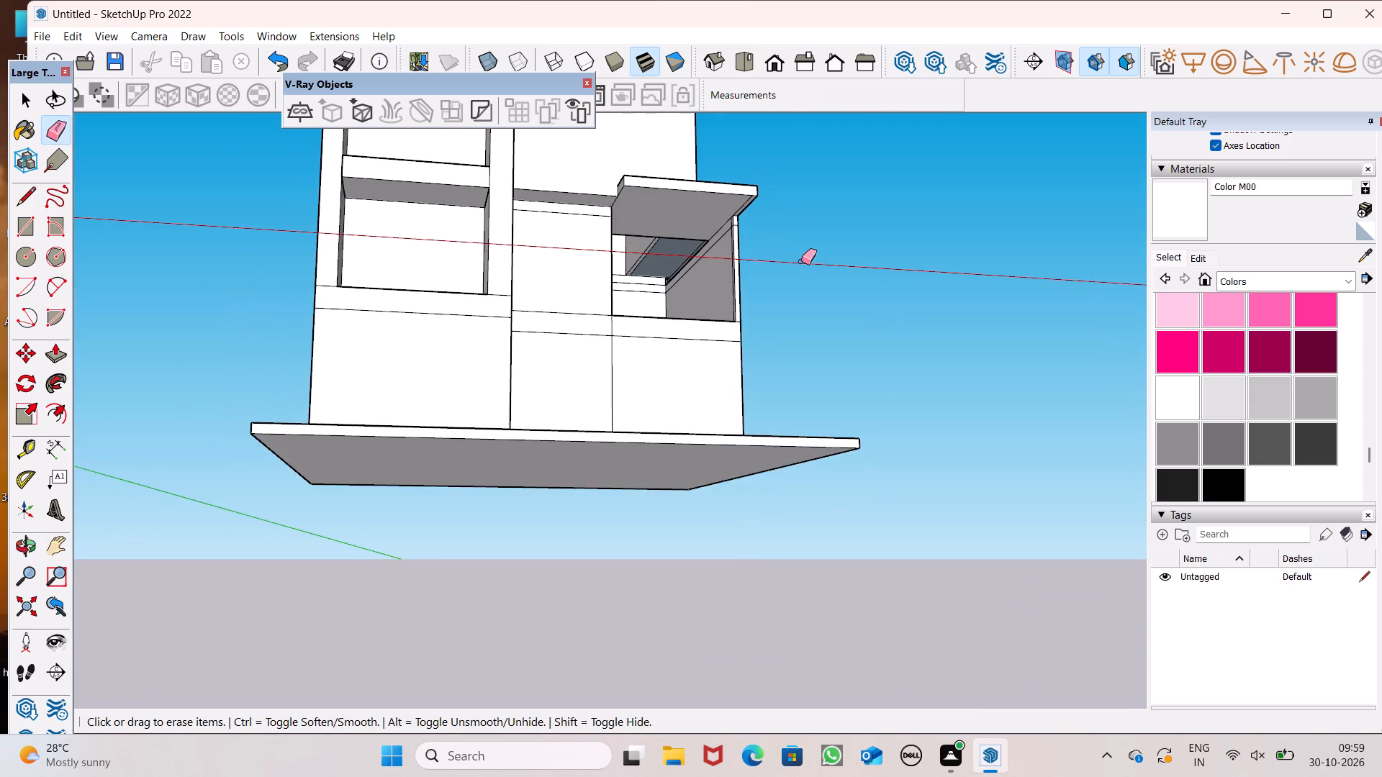
{"action": "middle_click_drag", "start_coordinate": [800, 260], "coordinate": [757, 383]}
{"action": "scroll", "coordinate": [676, 253], "scroll_direction": "down", "scroll_amount": 4}
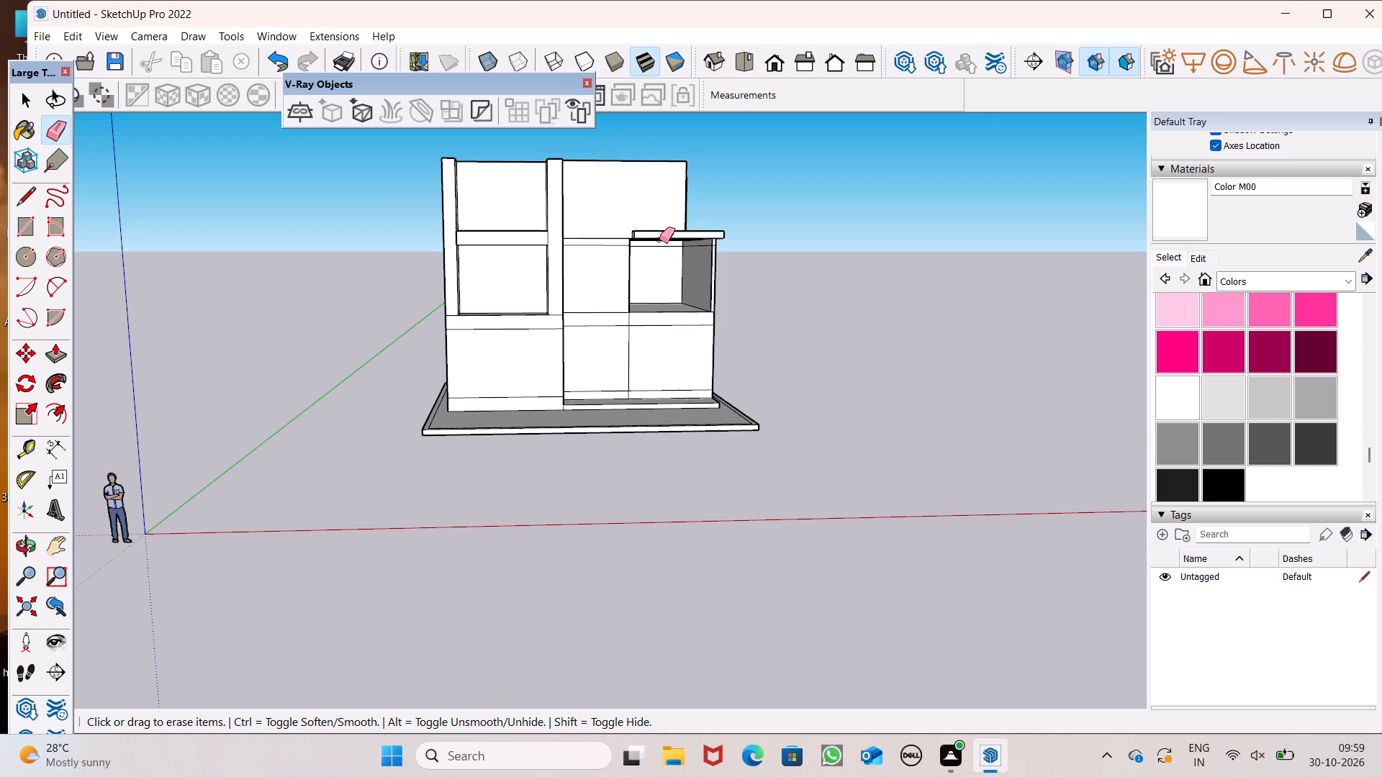
{"action": "scroll", "coordinate": [656, 260], "scroll_direction": "down", "scroll_amount": 3}
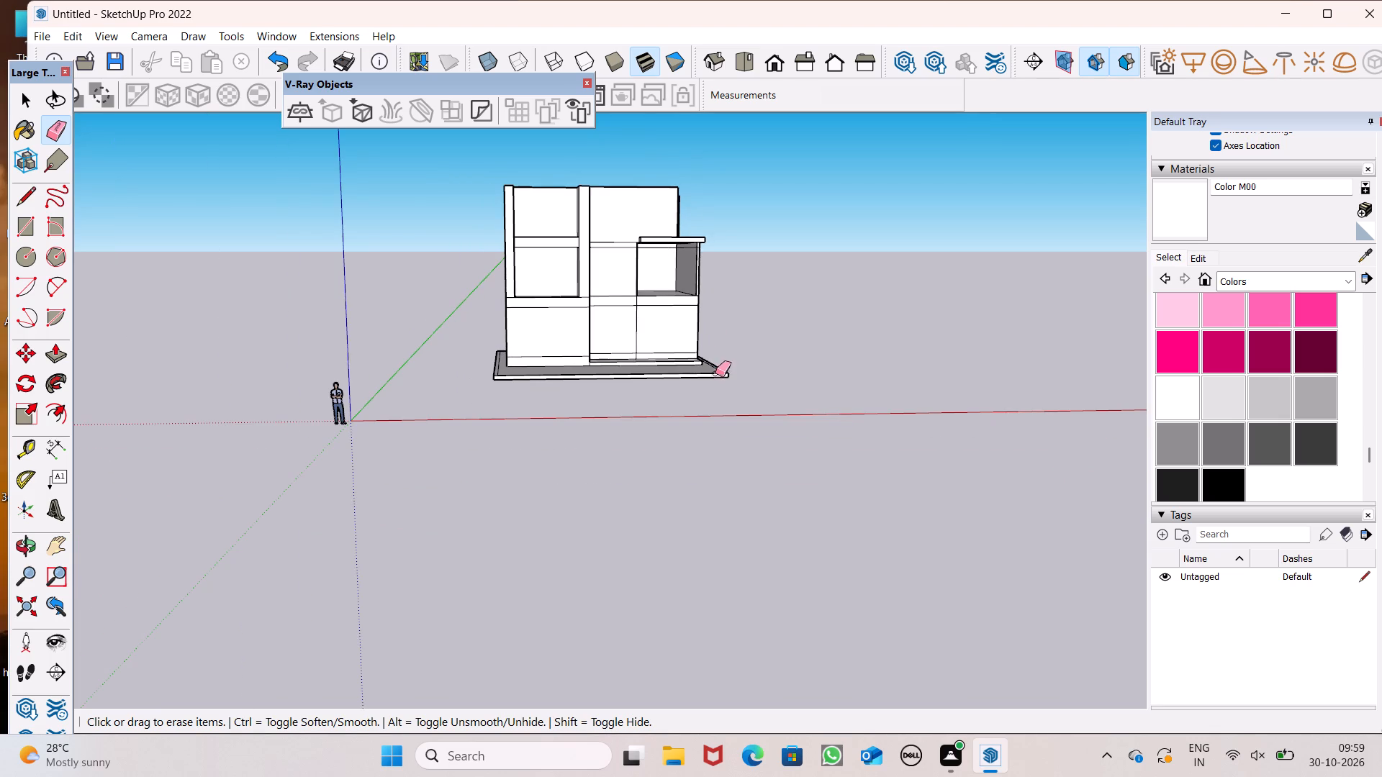
{"action": "scroll", "coordinate": [684, 343], "scroll_direction": "up", "scroll_amount": 7}
{"action": "scroll", "coordinate": [685, 293], "scroll_direction": "down", "scroll_amount": 3}
{"action": "middle_click_drag", "start_coordinate": [699, 317], "coordinate": [701, 318]}
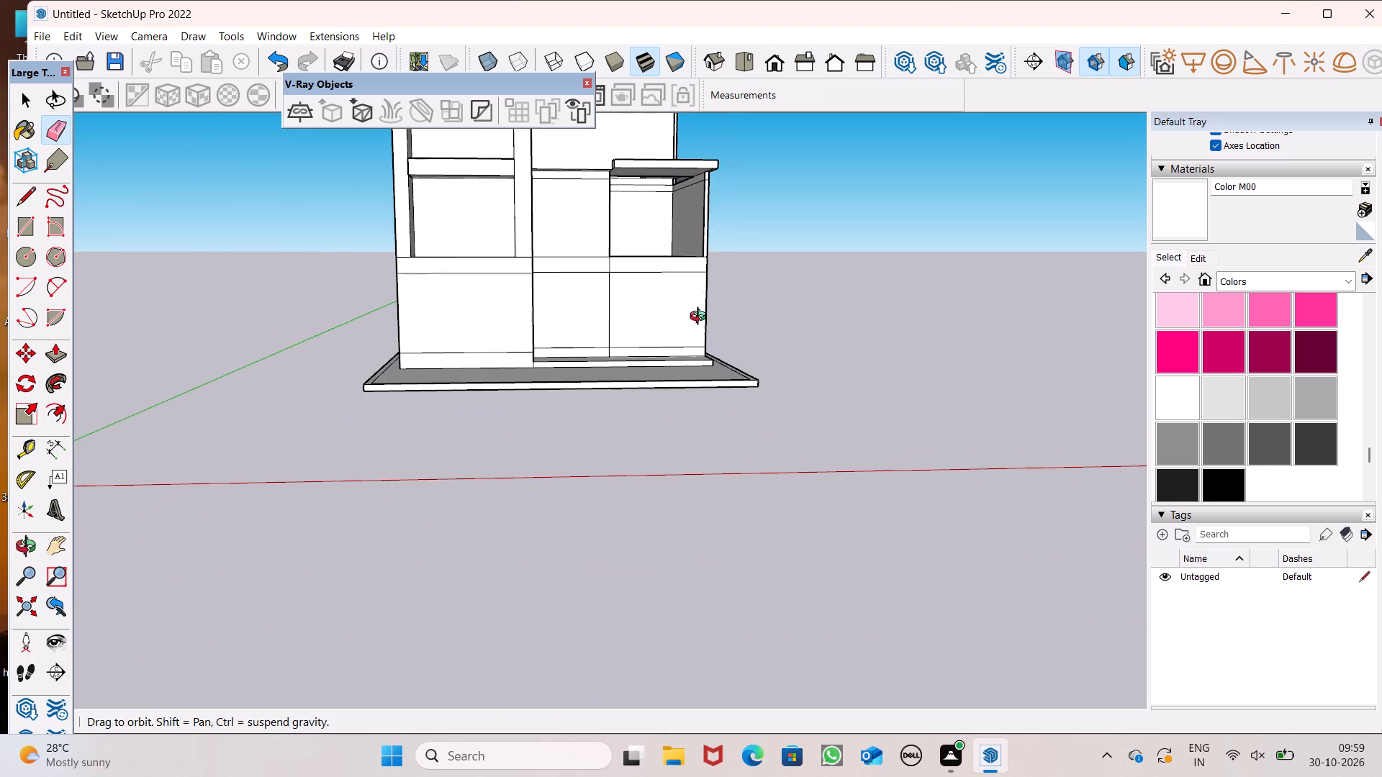
{"action": "middle_click_drag", "start_coordinate": [701, 318], "coordinate": [726, 358]}
{"action": "scroll", "coordinate": [726, 358], "scroll_direction": "up", "scroll_amount": 1}
{"action": "scroll", "coordinate": [668, 301], "scroll_direction": "down", "scroll_amount": 2}
{"action": "middle_click_drag", "start_coordinate": [673, 309], "coordinate": [634, 285]}
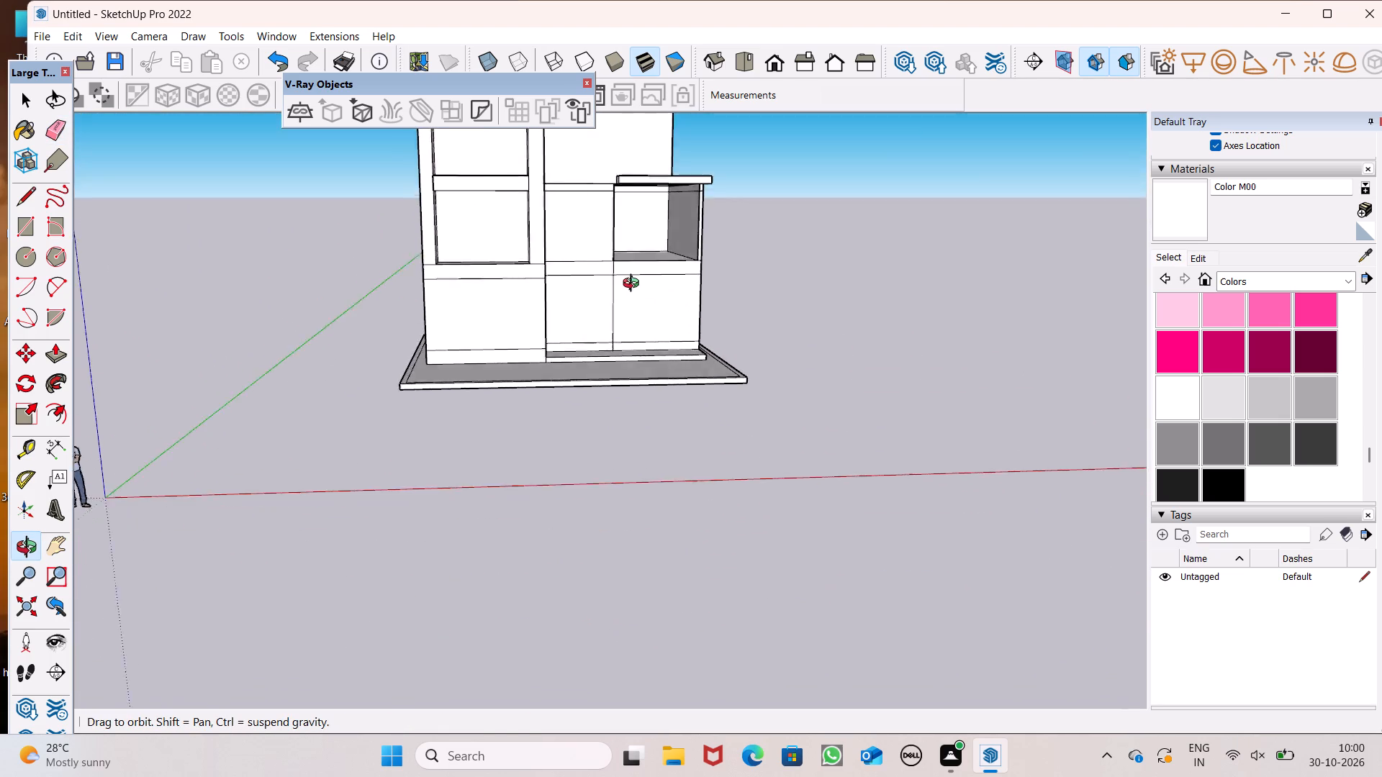
{"action": "middle_click_drag", "start_coordinate": [634, 285], "coordinate": [638, 283]}
{"action": "middle_click_drag", "start_coordinate": [649, 283], "coordinate": [666, 268]}
{"action": "scroll", "coordinate": [671, 216], "scroll_direction": "up", "scroll_amount": 5}
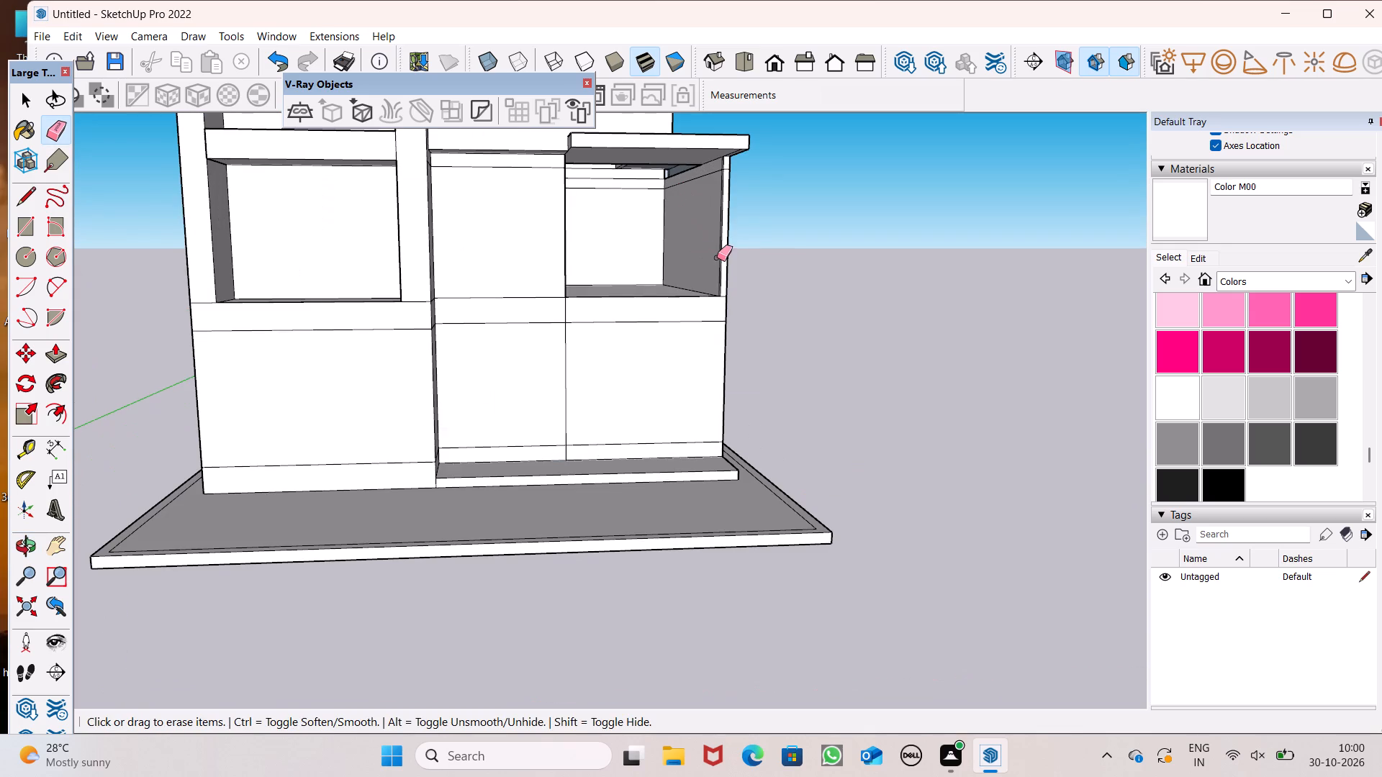
{"action": "scroll", "coordinate": [677, 244], "scroll_direction": "down", "scroll_amount": 3}
{"action": "scroll", "coordinate": [718, 301], "scroll_direction": "down", "scroll_amount": 3}
{"action": "middle_click_drag", "start_coordinate": [708, 337], "coordinate": [679, 358]}
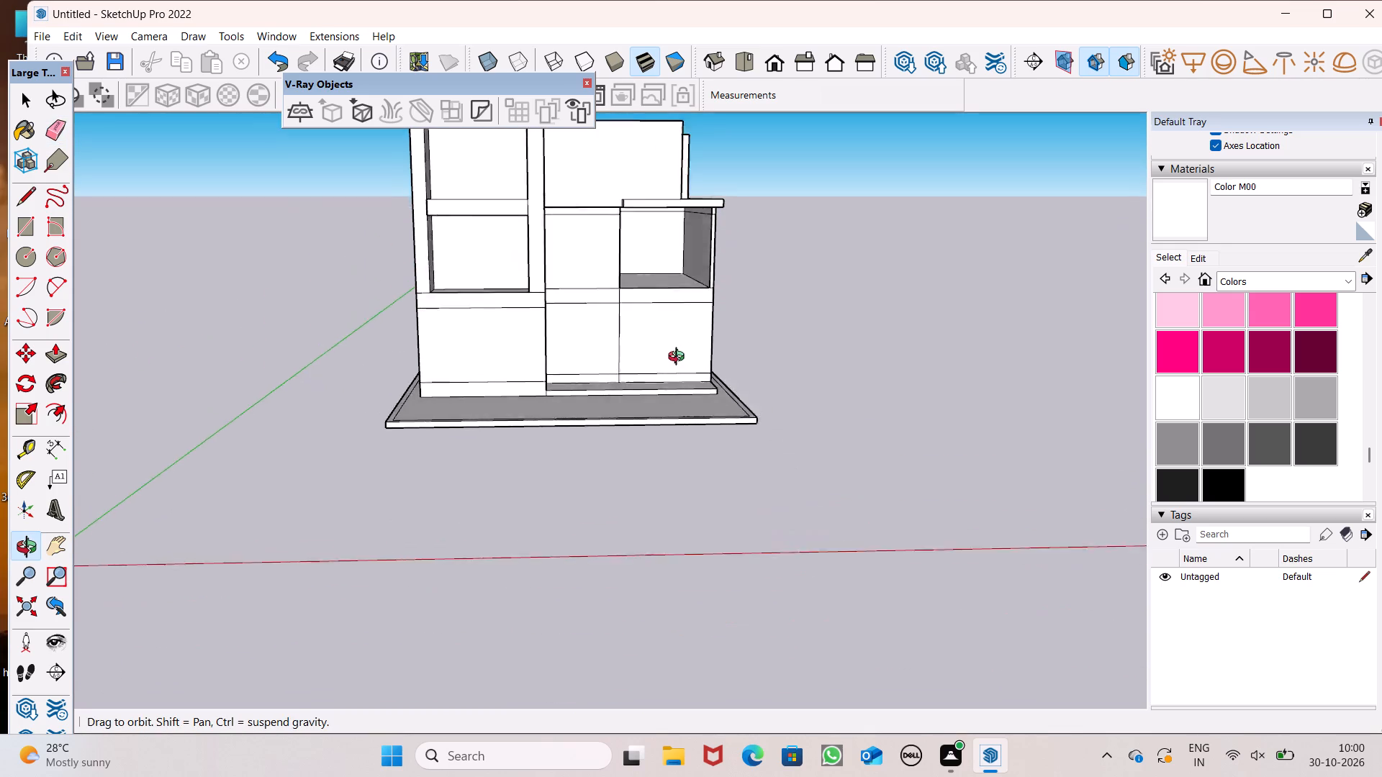
{"action": "middle_click_drag", "start_coordinate": [679, 358], "coordinate": [614, 373]}
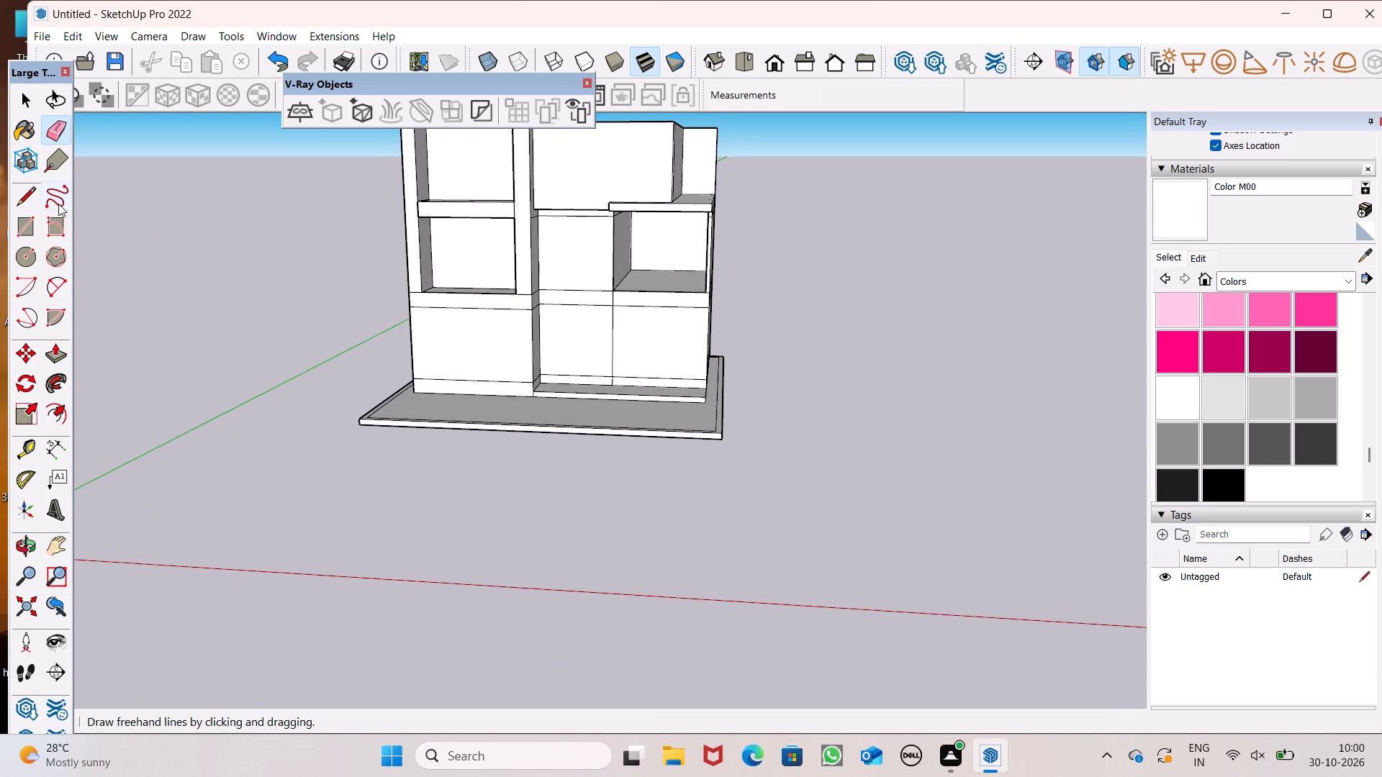
Erase the stray horizontal and vertical lines on the inner side wall and front edge of the recess under the canopy.
{"action": "middle_click_drag", "start_coordinate": [418, 374], "coordinate": [618, 358]}
{"action": "scroll", "coordinate": [653, 246], "scroll_direction": "up", "scroll_amount": 11}
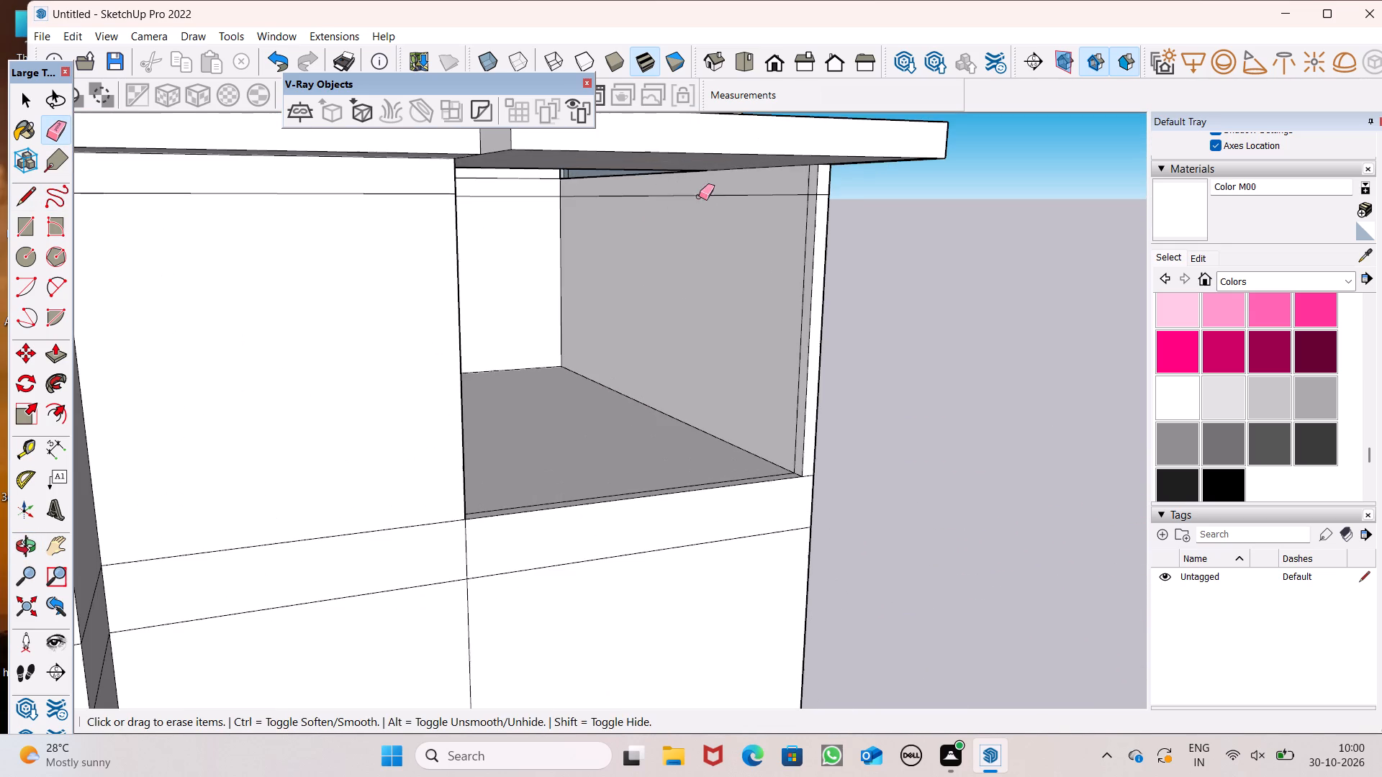
{"action": "scroll", "coordinate": [699, 196], "scroll_direction": "up", "scroll_amount": 1}
{"action": "left_click_drag", "start_coordinate": [718, 187], "coordinate": [728, 215]}
{"action": "scroll", "coordinate": [810, 216], "scroll_direction": "up", "scroll_amount": 12}
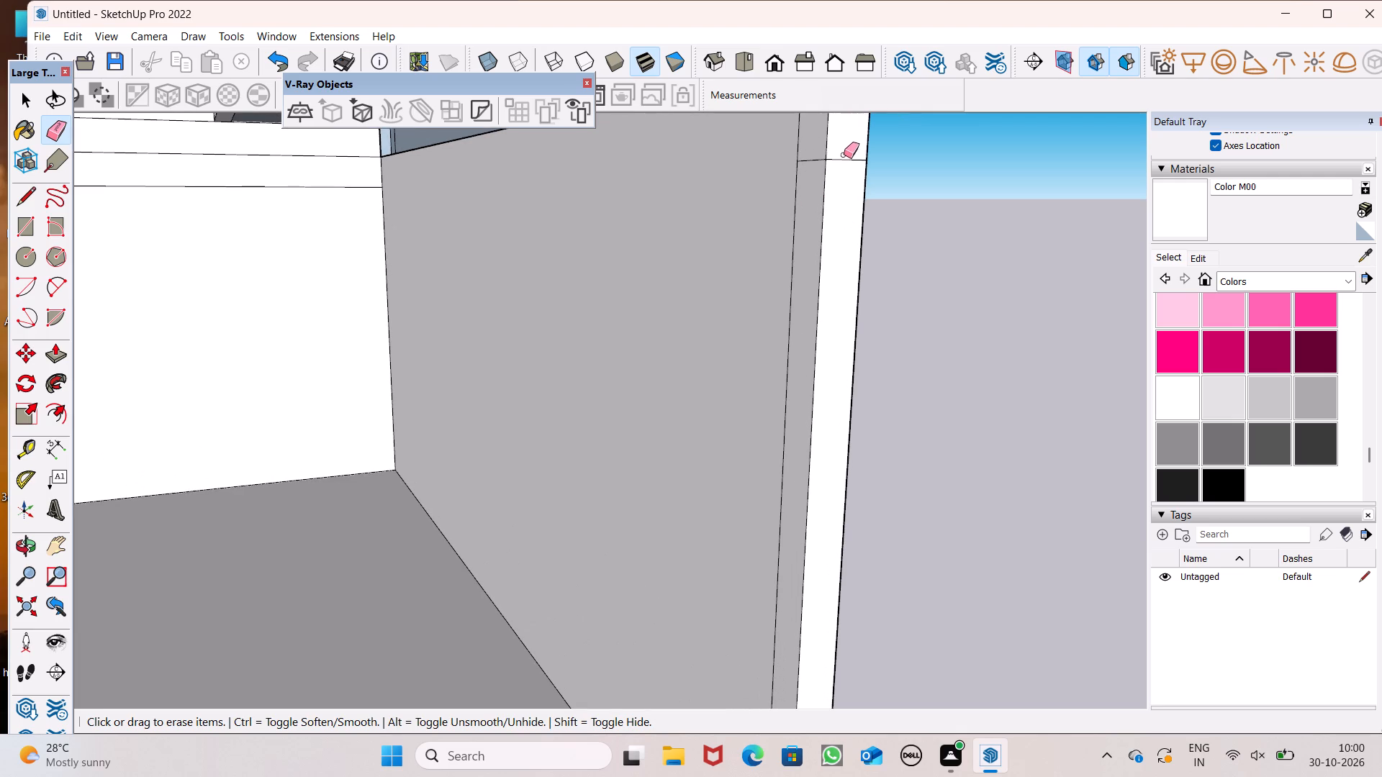
{"action": "left_click_drag", "start_coordinate": [844, 155], "coordinate": [844, 163]}
{"action": "scroll", "coordinate": [814, 155], "scroll_direction": "up", "scroll_amount": 6}
{"action": "left_click_drag", "start_coordinate": [807, 159], "coordinate": [813, 170]}
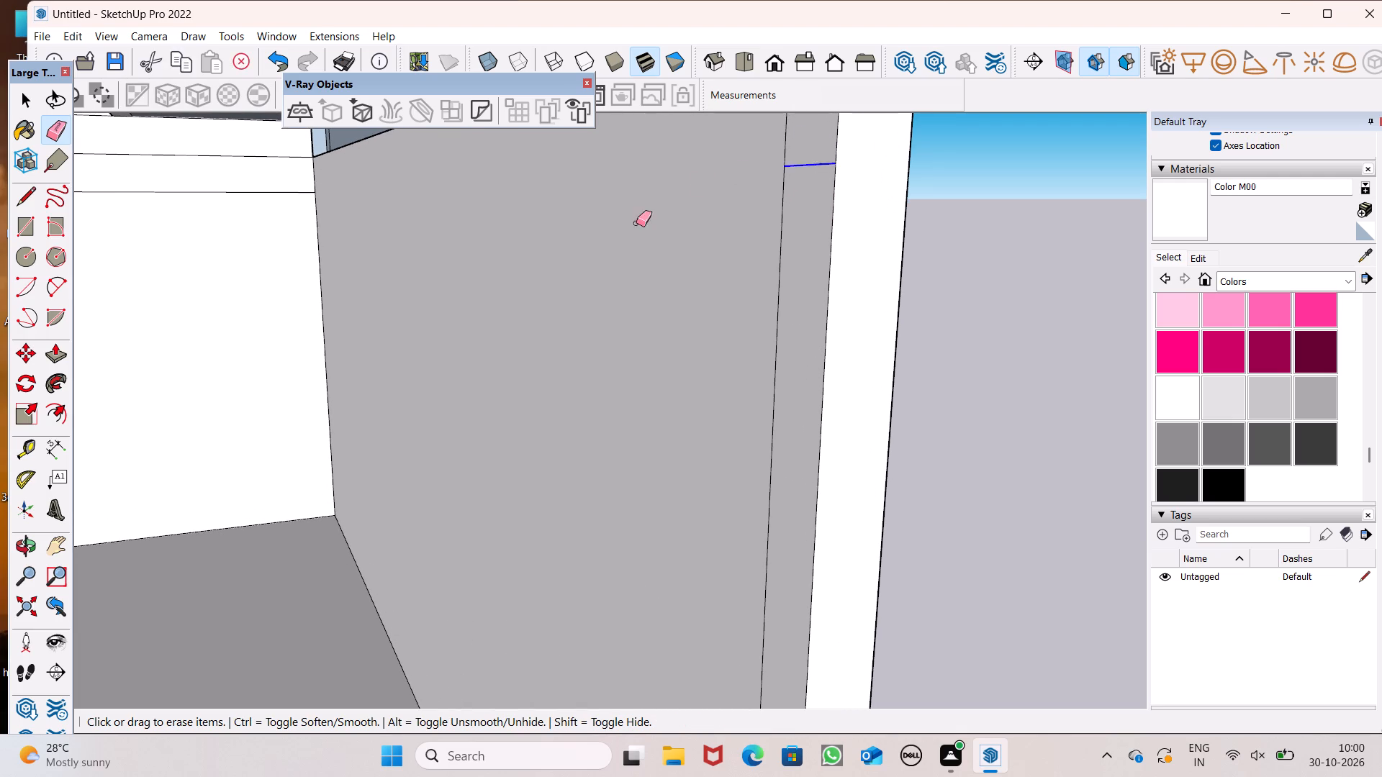
{"action": "scroll", "coordinate": [617, 240], "scroll_direction": "down", "scroll_amount": 11}
{"action": "middle_click_drag", "start_coordinate": [623, 302], "coordinate": [641, 317]}
{"action": "left_click_drag", "start_coordinate": [683, 343], "coordinate": [677, 340]}
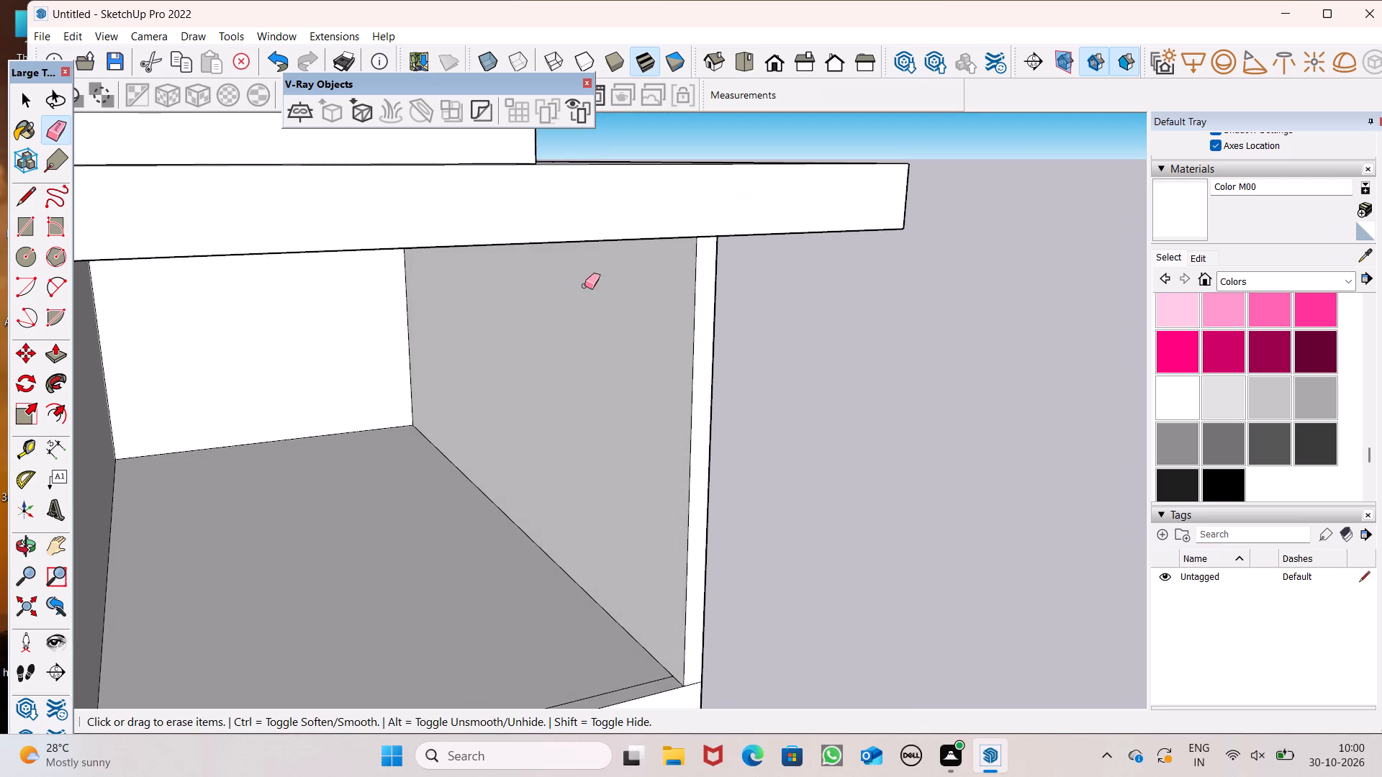
Push/Pull the inner side wall of the recess under the canopy 2 11/16" inward to thicken the wall.
{"action": "left_click", "coordinate": [57, 358]}
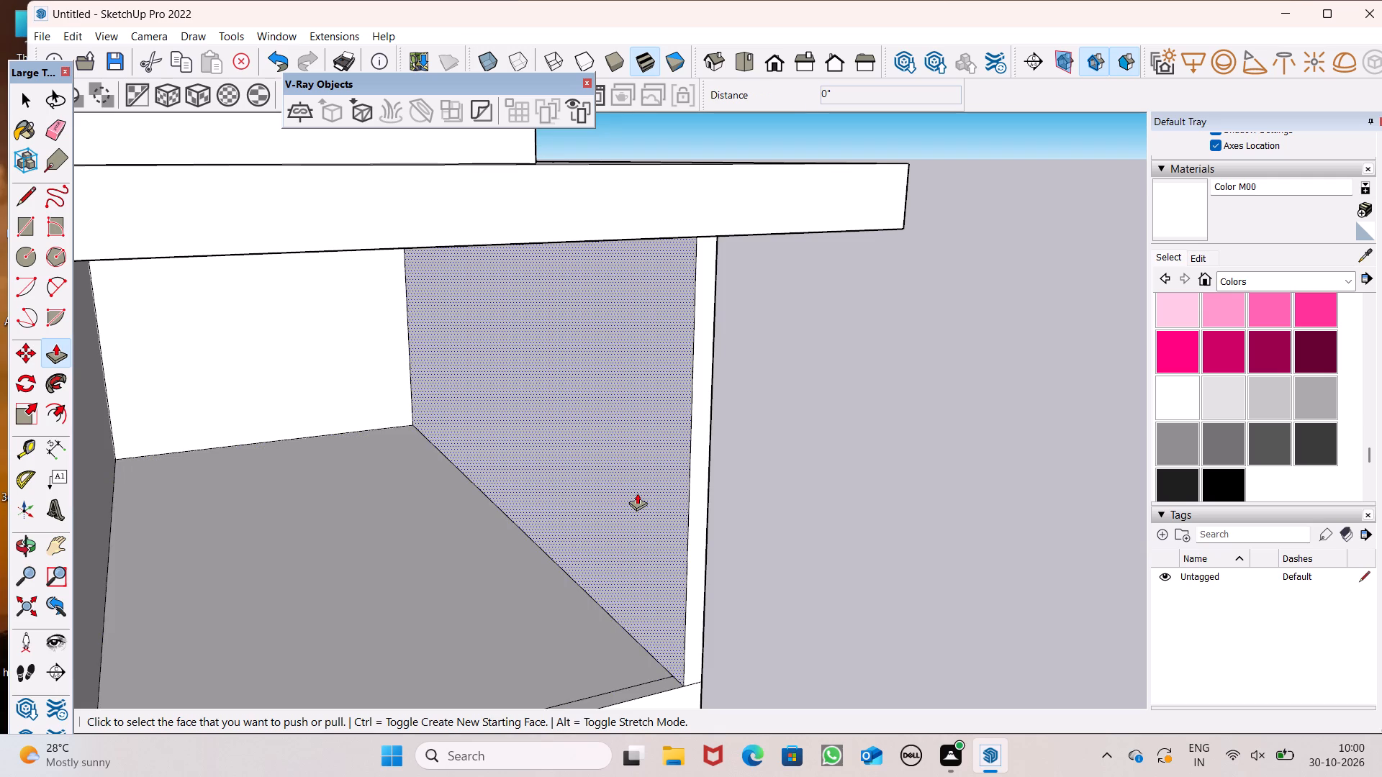
{"action": "left_click_drag", "start_coordinate": [637, 493], "coordinate": [630, 499]}
Examine the recess under the canopy and the building's front from several angles.
{"action": "scroll", "coordinate": [537, 424], "scroll_direction": "down", "scroll_amount": 3}
{"action": "middle_click_drag", "start_coordinate": [539, 473], "coordinate": [536, 473]}
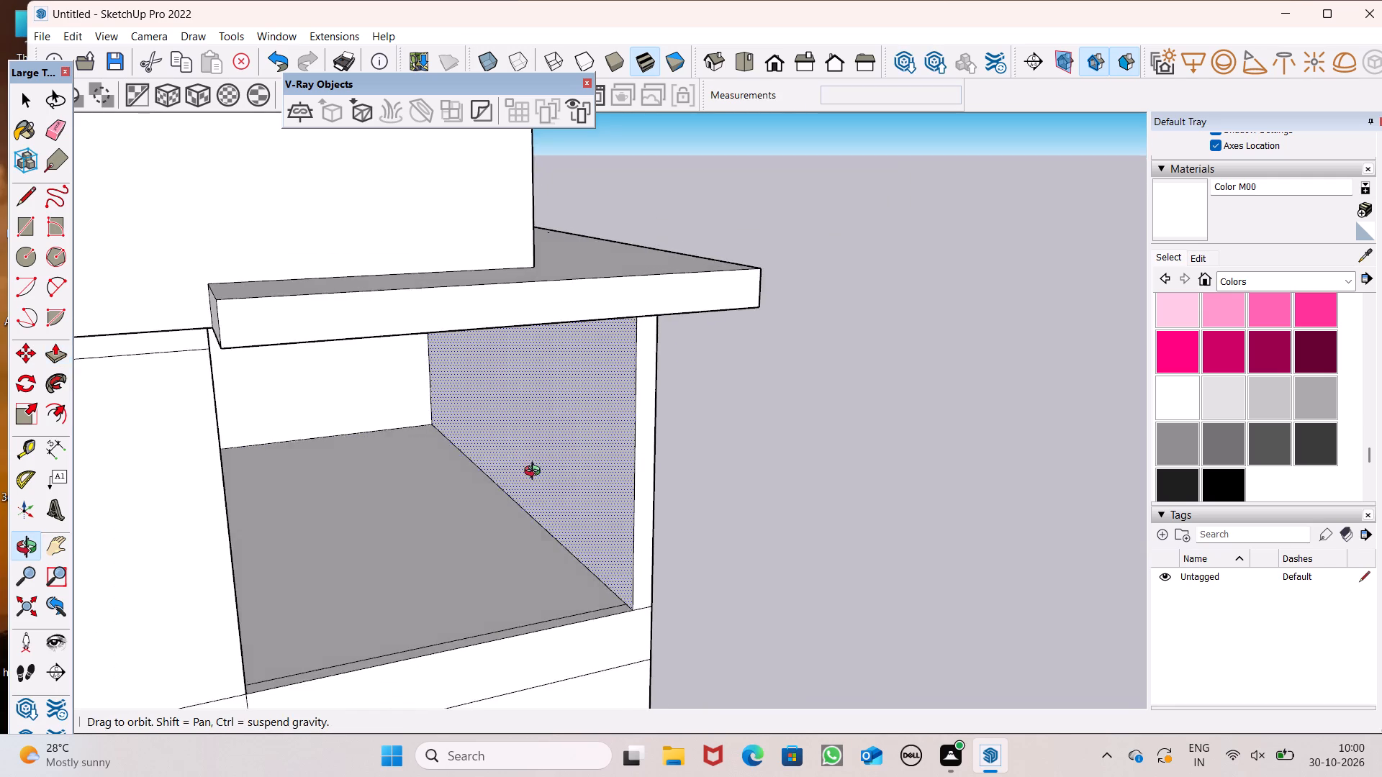
{"action": "middle_click_drag", "start_coordinate": [536, 473], "coordinate": [503, 415]}
{"action": "scroll", "coordinate": [456, 370], "scroll_direction": "down", "scroll_amount": 10}
{"action": "middle_click_drag", "start_coordinate": [554, 452], "coordinate": [551, 455]}
{"action": "scroll", "coordinate": [553, 453], "scroll_direction": "up", "scroll_amount": 1}
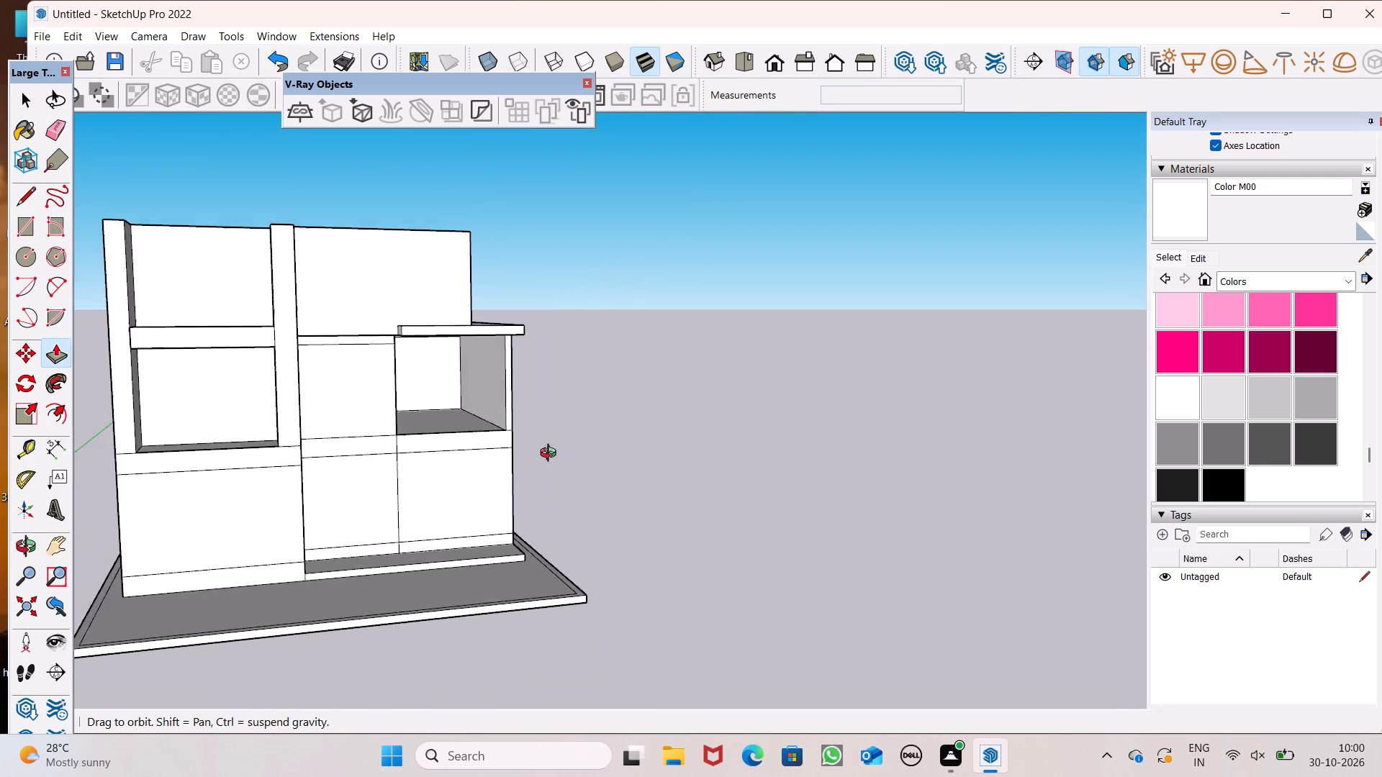
{"action": "middle_click_drag", "start_coordinate": [551, 455], "coordinate": [438, 436]}
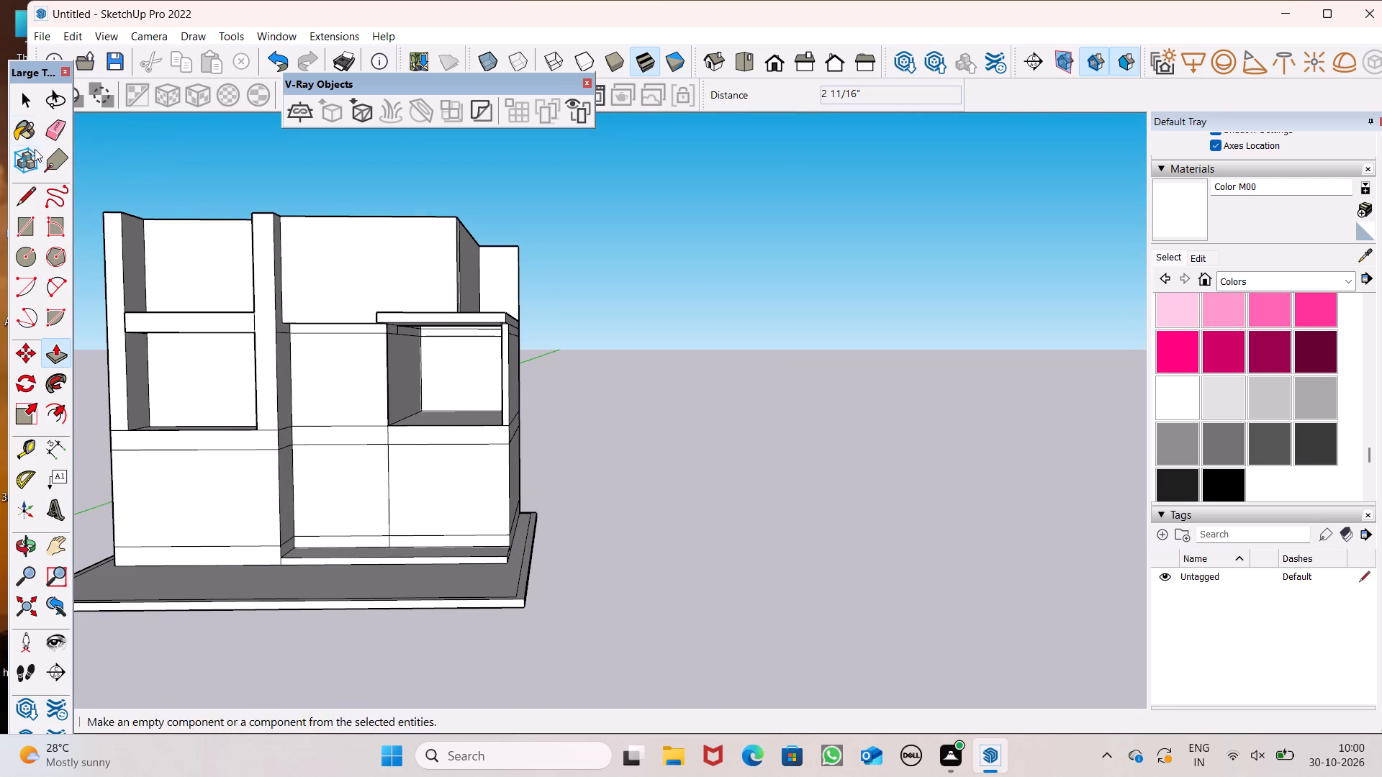
Draw a 13' 3" vertical line from the recess's lower outer corner down the front face to the plinth.
{"action": "left_click", "coordinate": [24, 191]}
{"action": "scroll", "coordinate": [301, 250], "scroll_direction": "down", "scroll_amount": 2}
{"action": "middle_click_drag", "start_coordinate": [319, 293], "coordinate": [431, 342]}
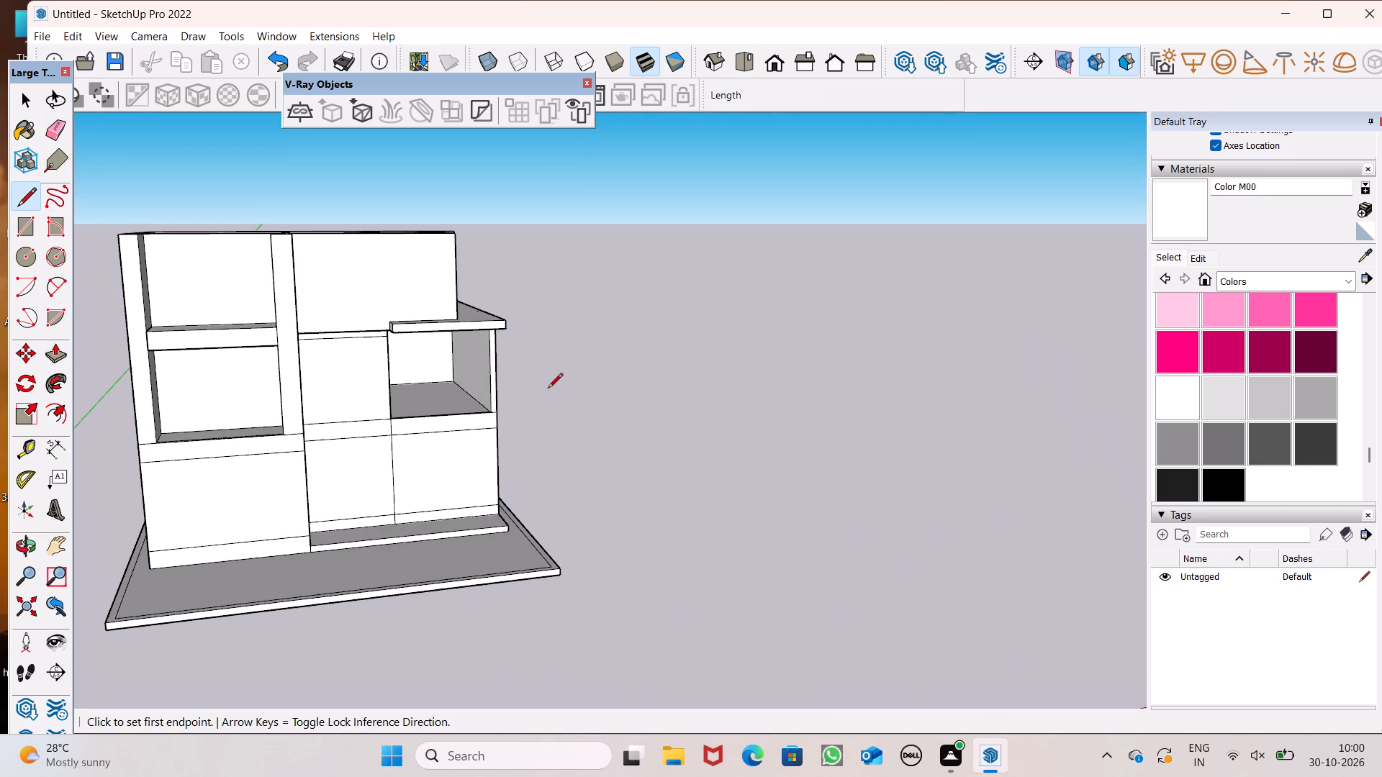
{"action": "scroll", "coordinate": [538, 391], "scroll_direction": "up", "scroll_amount": 6}
{"action": "scroll", "coordinate": [466, 373], "scroll_direction": "down", "scroll_amount": 4}
{"action": "middle_click_drag", "start_coordinate": [458, 402], "coordinate": [502, 435]}
{"action": "scroll", "coordinate": [489, 446], "scroll_direction": "up", "scroll_amount": 7}
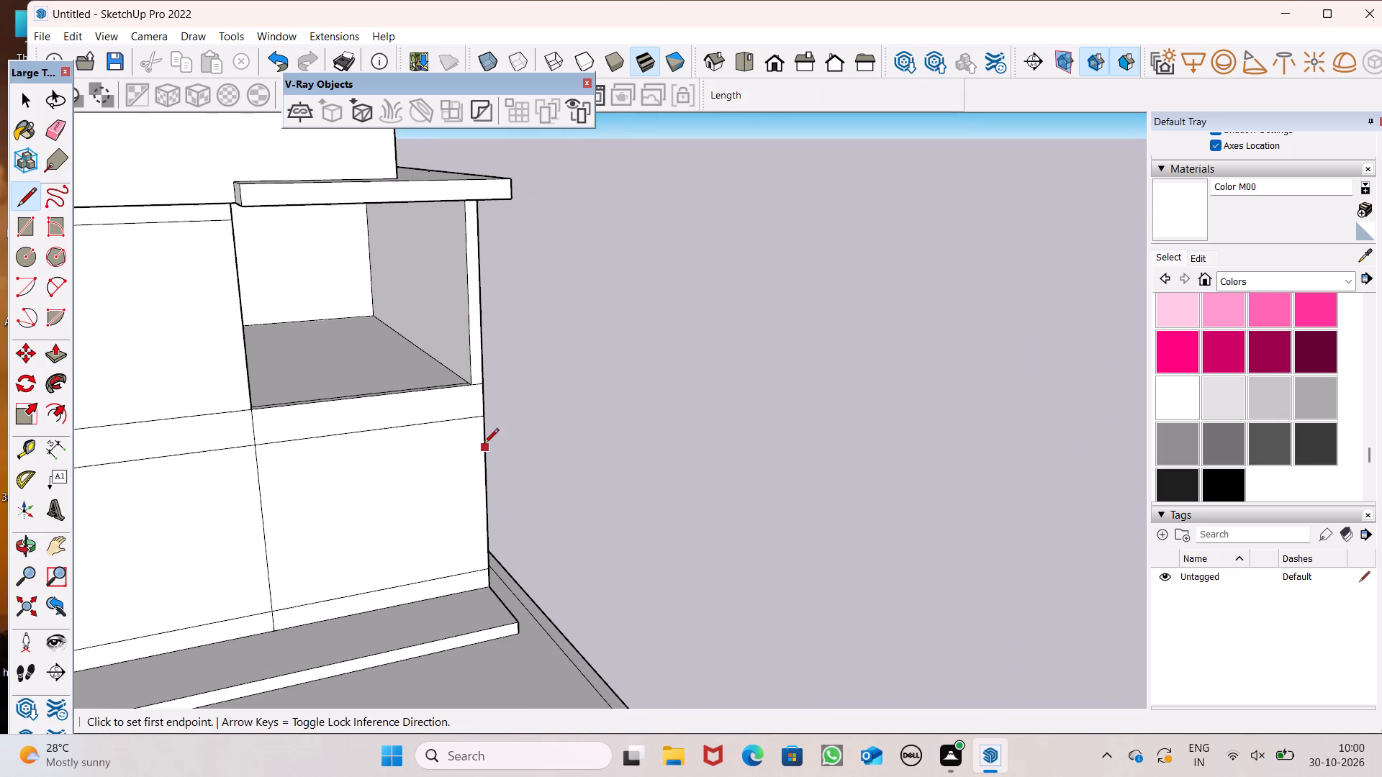
{"action": "scroll", "coordinate": [474, 422], "scroll_direction": "up", "scroll_amount": 6}
{"action": "left_click", "coordinate": [469, 355]}
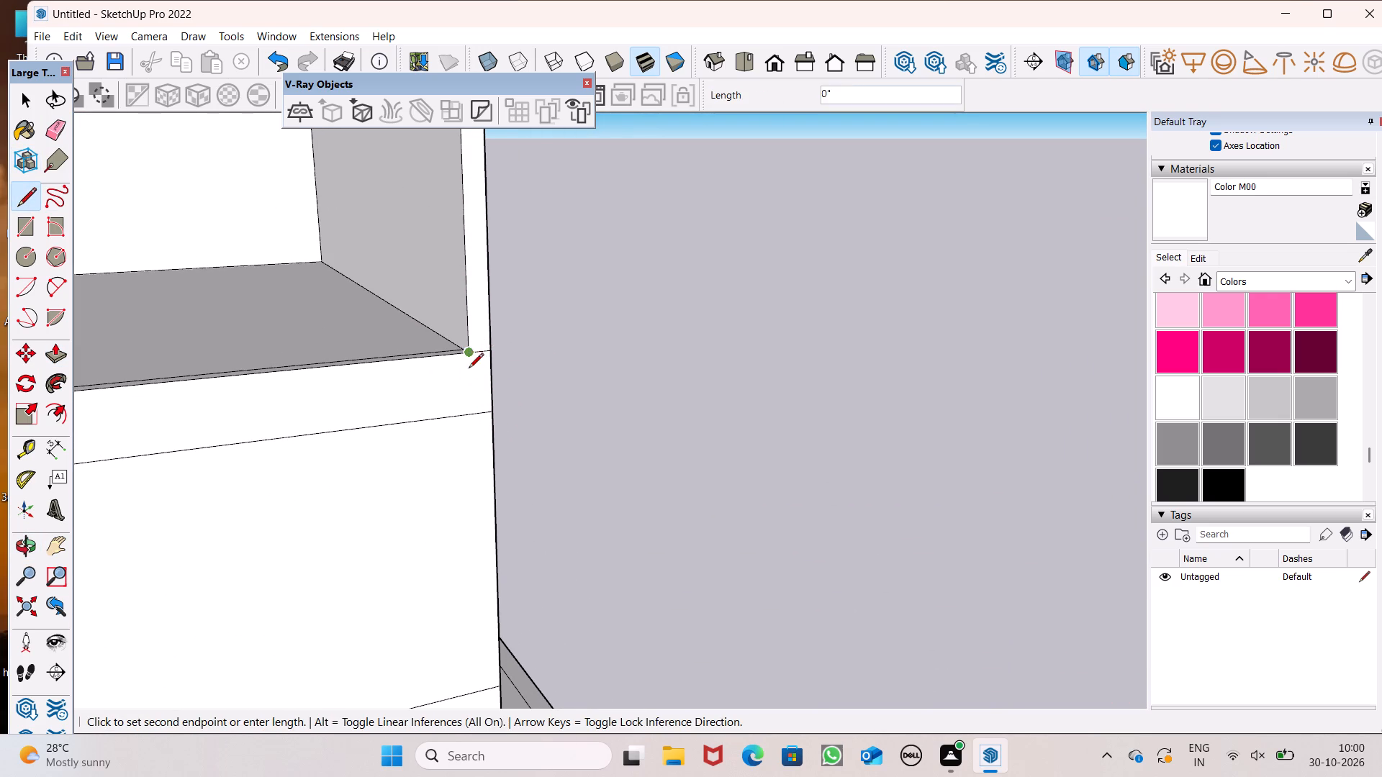
{"action": "scroll", "coordinate": [476, 381], "scroll_direction": "down", "scroll_amount": 9}
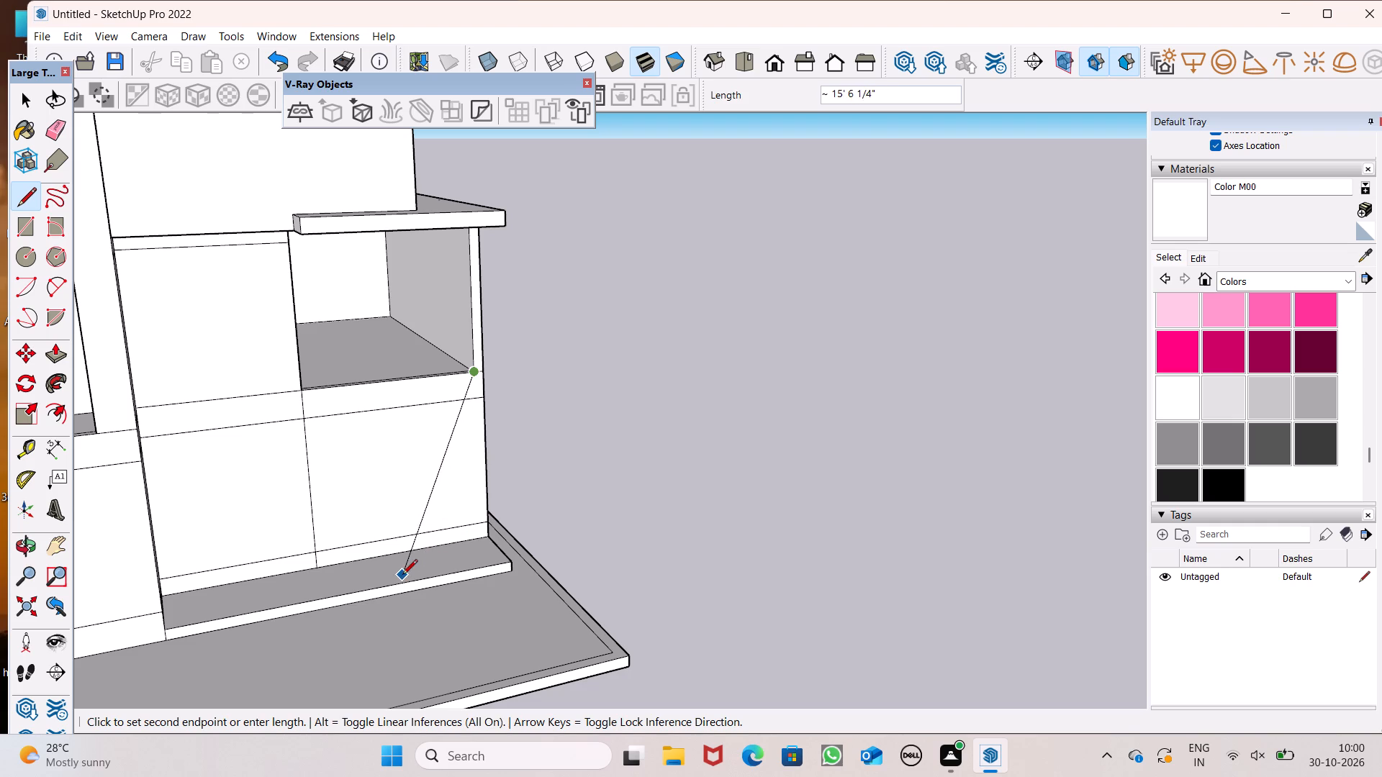
{"action": "middle_click_drag", "start_coordinate": [435, 544], "coordinate": [421, 529]}
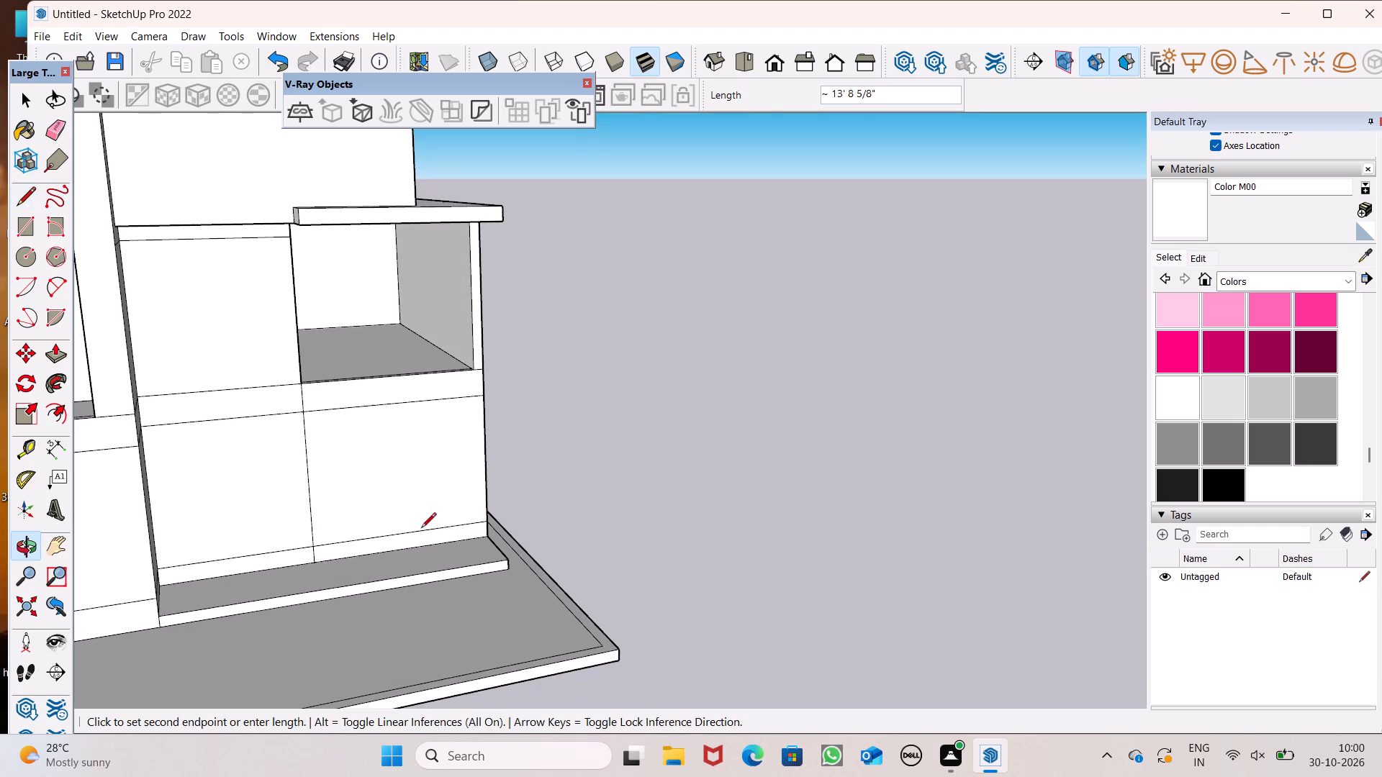
{"action": "scroll", "coordinate": [465, 535], "scroll_direction": "up", "scroll_amount": 6}
{"action": "left_click", "coordinate": [479, 542]}
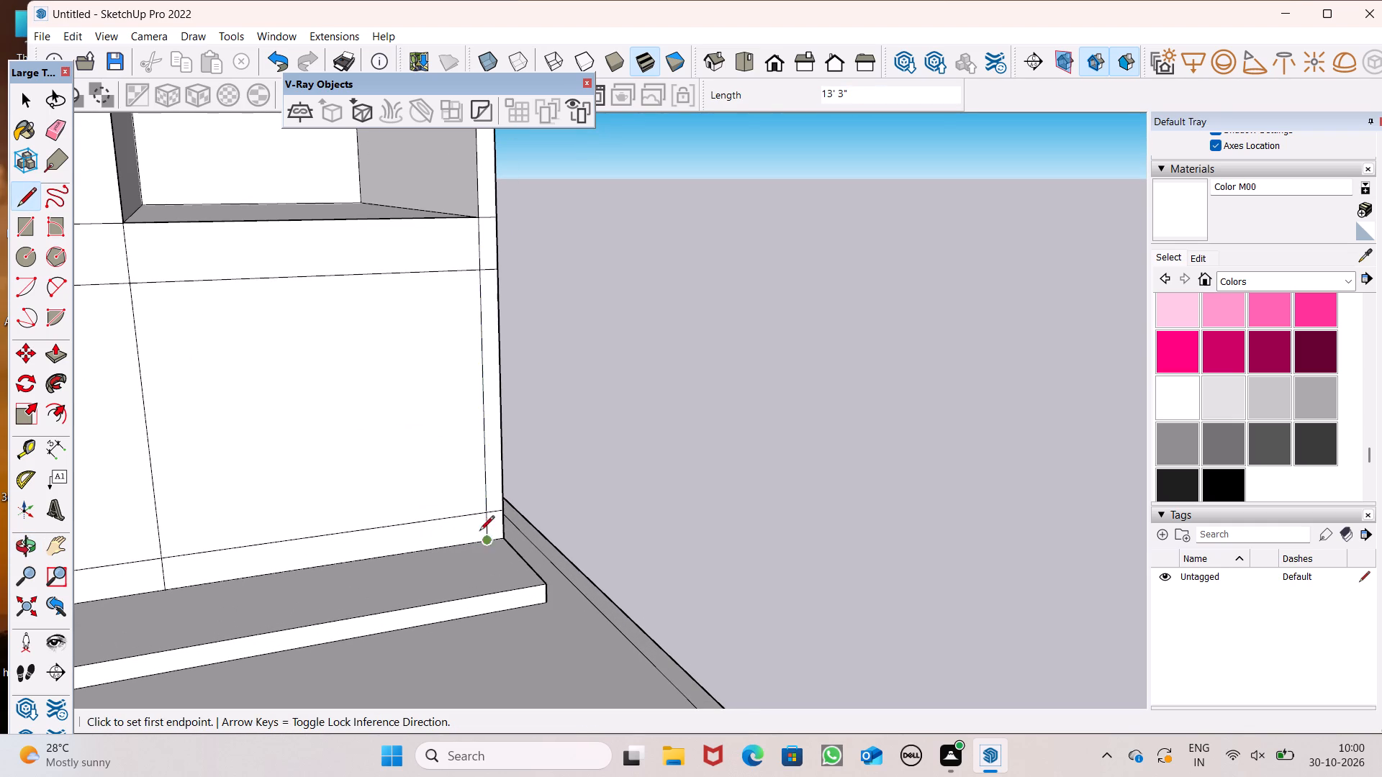
Erase the short horizontal lines crossing the narrow outer strip of the front face between the recess and the plinth.
{"action": "scroll", "coordinate": [448, 370], "scroll_direction": "down", "scroll_amount": 7}
{"action": "middle_click_drag", "start_coordinate": [445, 352], "coordinate": [357, 383]}
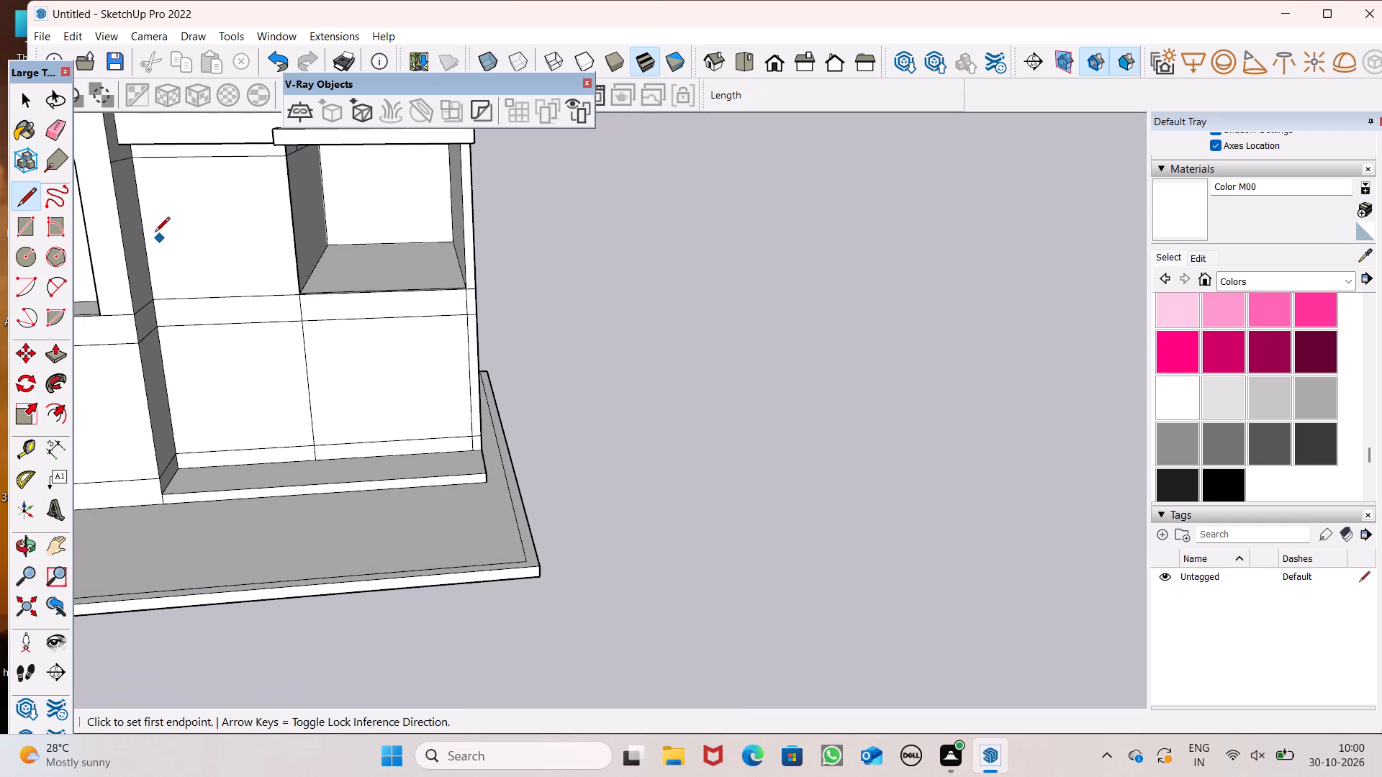
{"action": "left_click", "coordinate": [59, 137]}
{"action": "scroll", "coordinate": [447, 304], "scroll_direction": "up", "scroll_amount": 12}
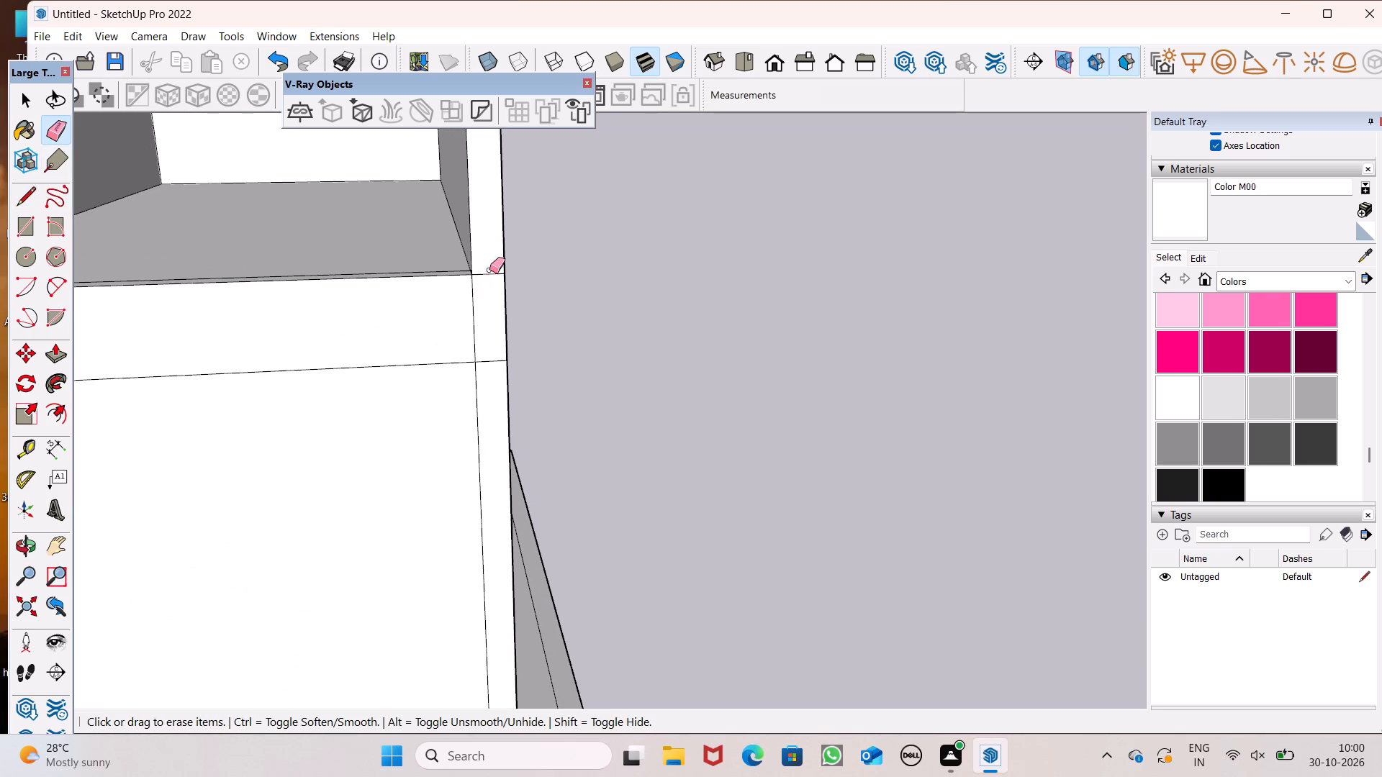
{"action": "left_click_drag", "start_coordinate": [489, 270], "coordinate": [489, 281]}
{"action": "left_click_drag", "start_coordinate": [488, 330], "coordinate": [492, 365]}
{"action": "scroll", "coordinate": [494, 322], "scroll_direction": "down", "scroll_amount": 6}
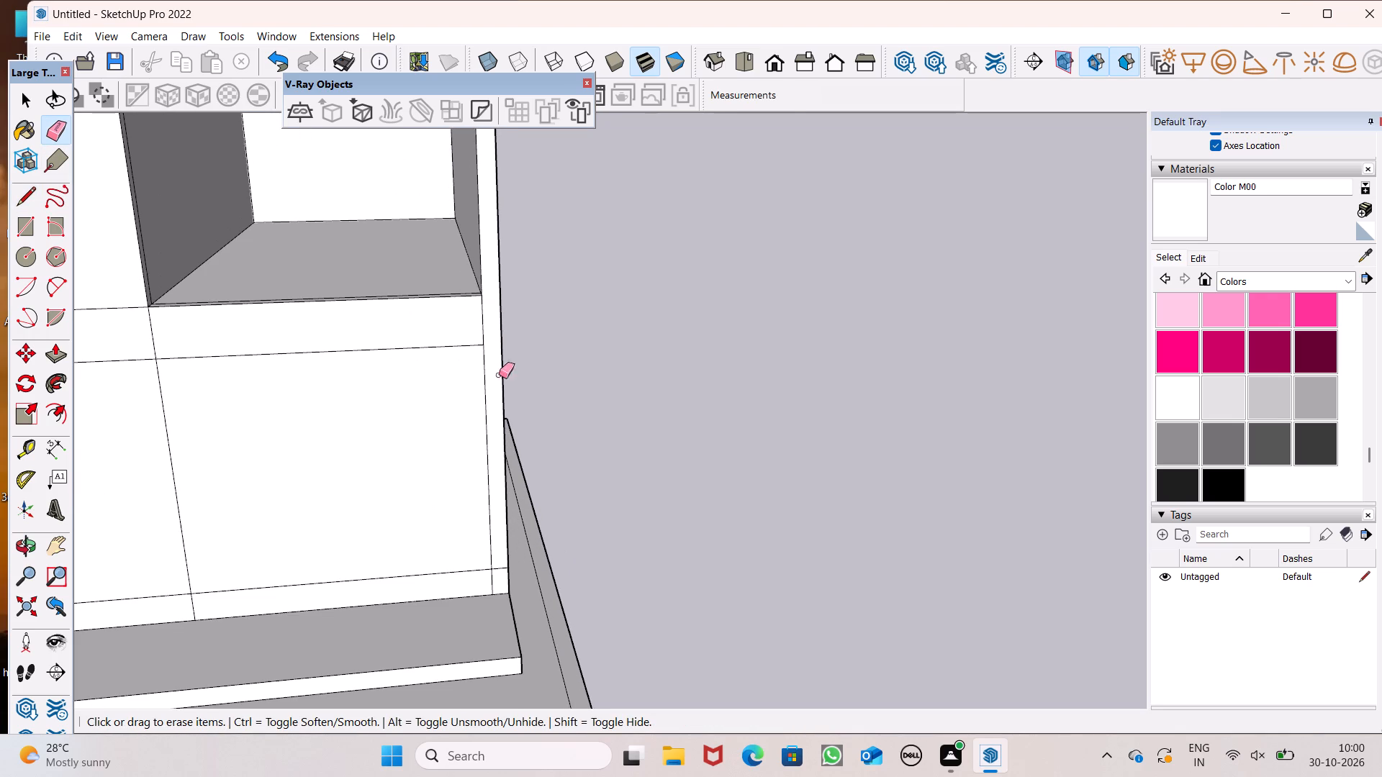
{"action": "scroll", "coordinate": [524, 316], "scroll_direction": "down", "scroll_amount": 10}
{"action": "scroll", "coordinate": [567, 468], "scroll_direction": "up", "scroll_amount": 3}
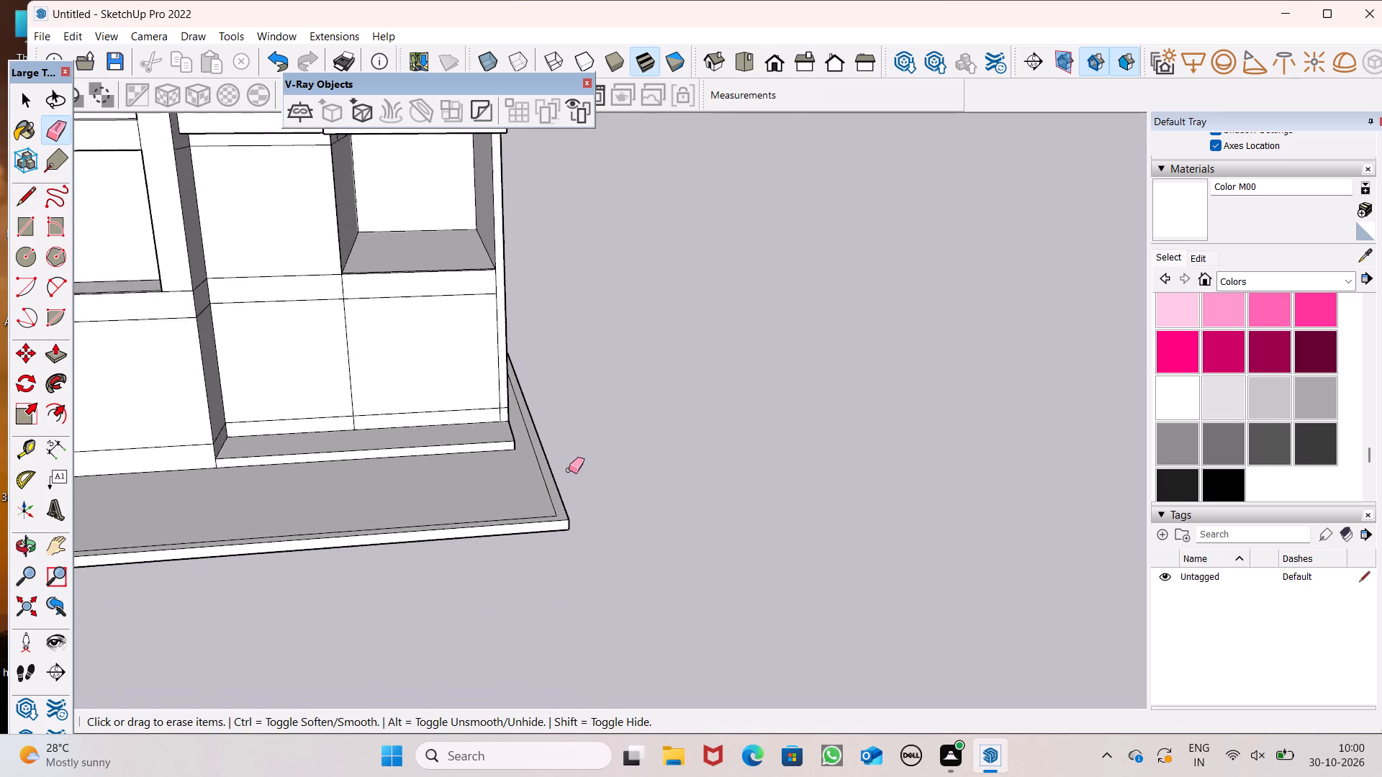
{"action": "scroll", "coordinate": [569, 470], "scroll_direction": "up", "scroll_amount": 3}
{"action": "scroll", "coordinate": [490, 373], "scroll_direction": "up", "scroll_amount": 13}
{"action": "left_click_drag", "start_coordinate": [480, 416], "coordinate": [481, 421]}
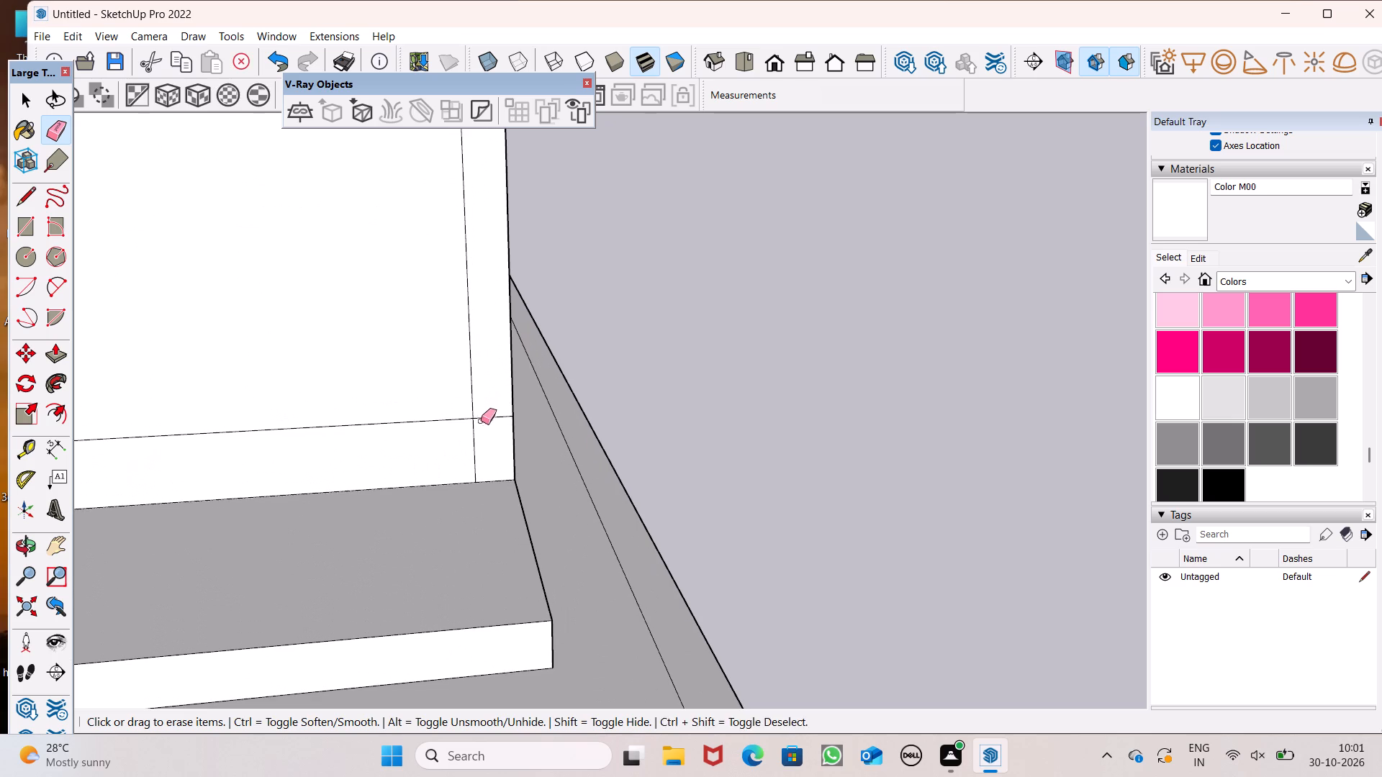
{"action": "left_click_drag", "start_coordinate": [481, 421], "coordinate": [481, 429]}
Examine the building's front, side wall and canopy from several angles.
{"action": "scroll", "coordinate": [523, 414], "scroll_direction": "down", "scroll_amount": 1}
{"action": "scroll", "coordinate": [530, 425], "scroll_direction": "up", "scroll_amount": 1}
{"action": "scroll", "coordinate": [536, 432], "scroll_direction": "down", "scroll_amount": 5}
{"action": "scroll", "coordinate": [746, 381], "scroll_direction": "down", "scroll_amount": 13}
{"action": "middle_click_drag", "start_coordinate": [736, 378], "coordinate": [661, 434]}
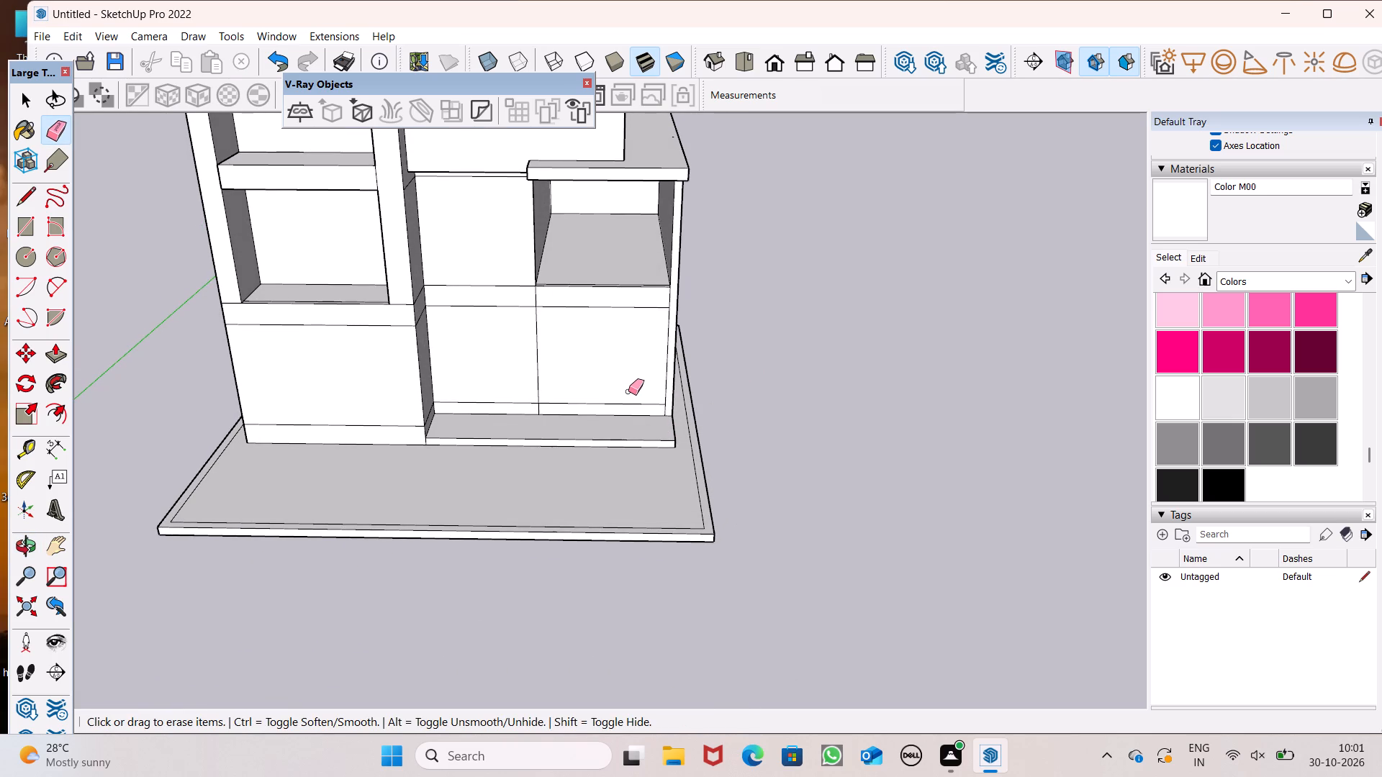
{"action": "scroll", "coordinate": [622, 406], "scroll_direction": "down", "scroll_amount": 4}
{"action": "middle_click_drag", "start_coordinate": [621, 412], "coordinate": [869, 322]}
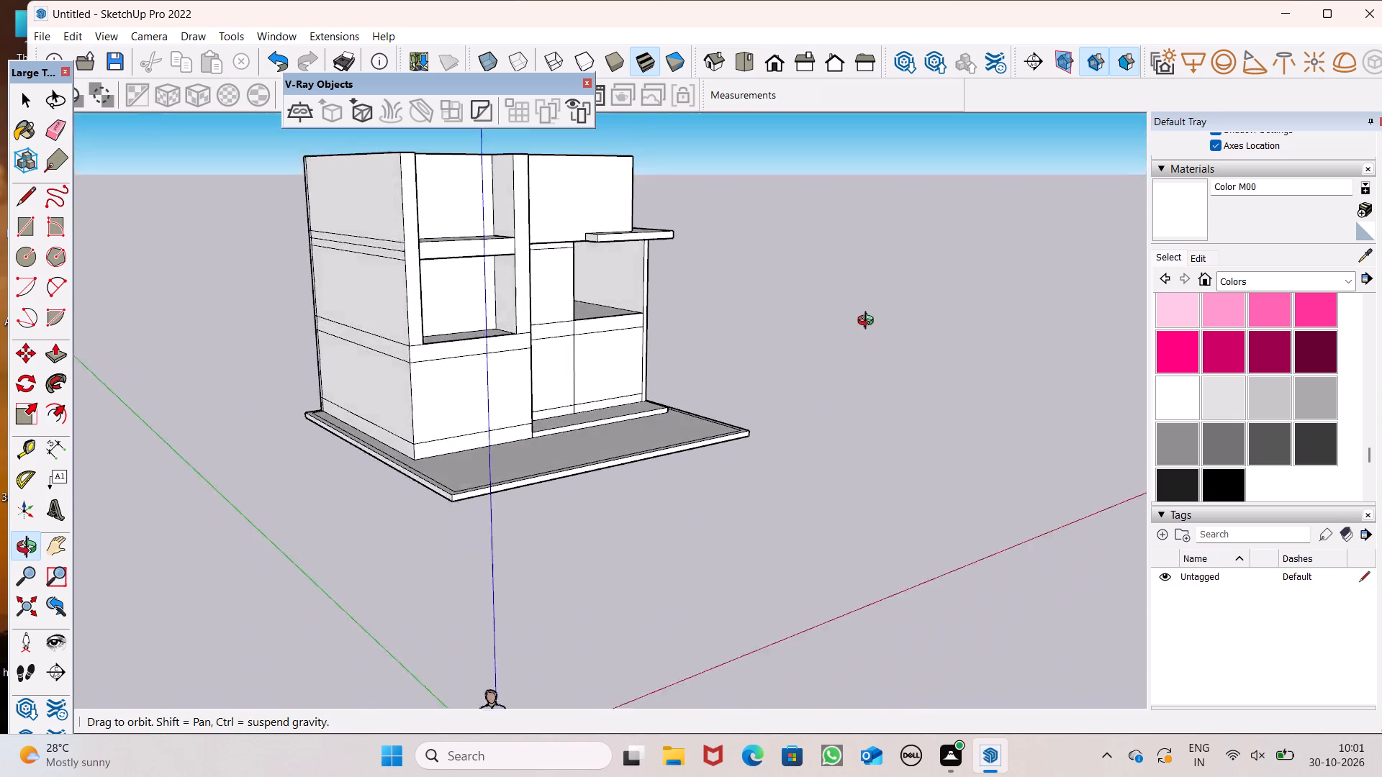
{"action": "middle_click_drag", "start_coordinate": [869, 322], "coordinate": [864, 283]}
{"action": "scroll", "coordinate": [749, 265], "scroll_direction": "up", "scroll_amount": 5}
{"action": "middle_click_drag", "start_coordinate": [683, 286], "coordinate": [679, 268]}
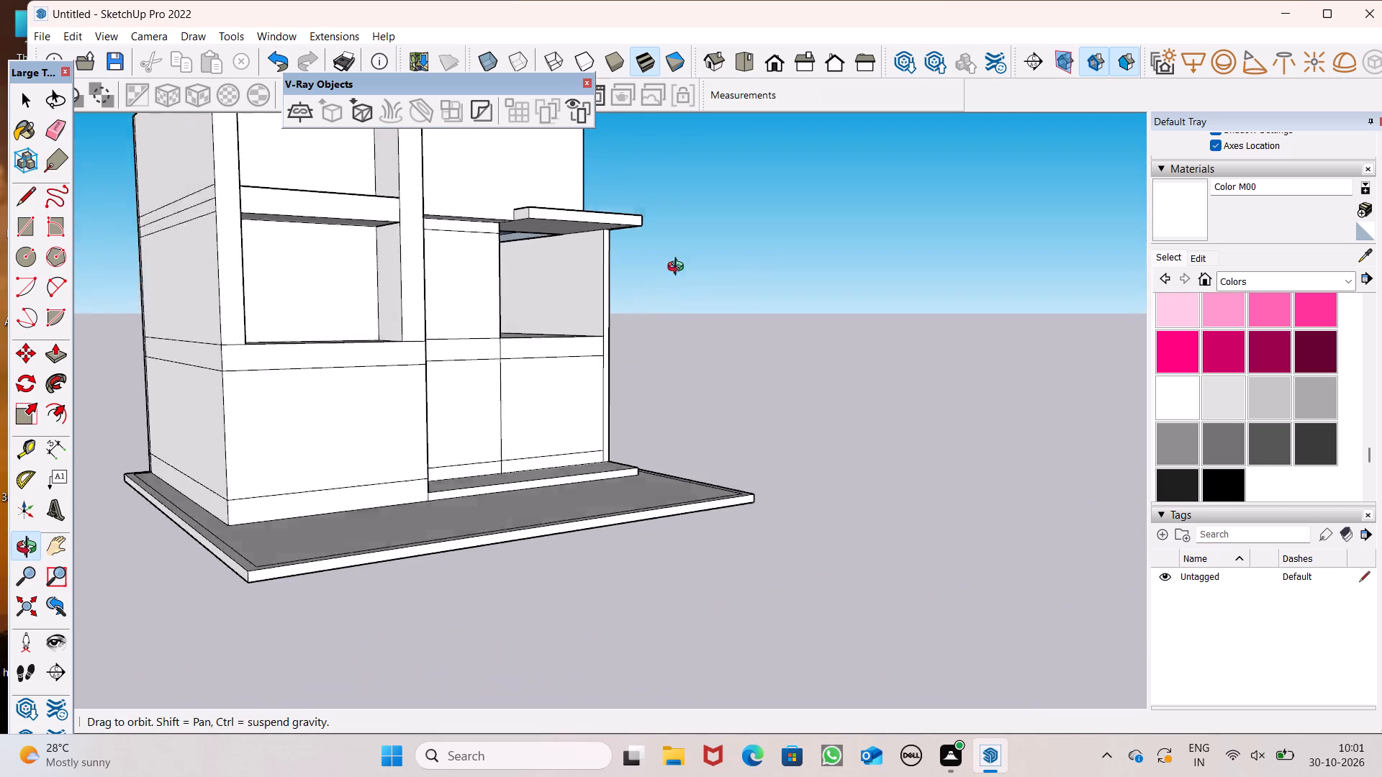
{"action": "middle_click_drag", "start_coordinate": [679, 268], "coordinate": [668, 225]}
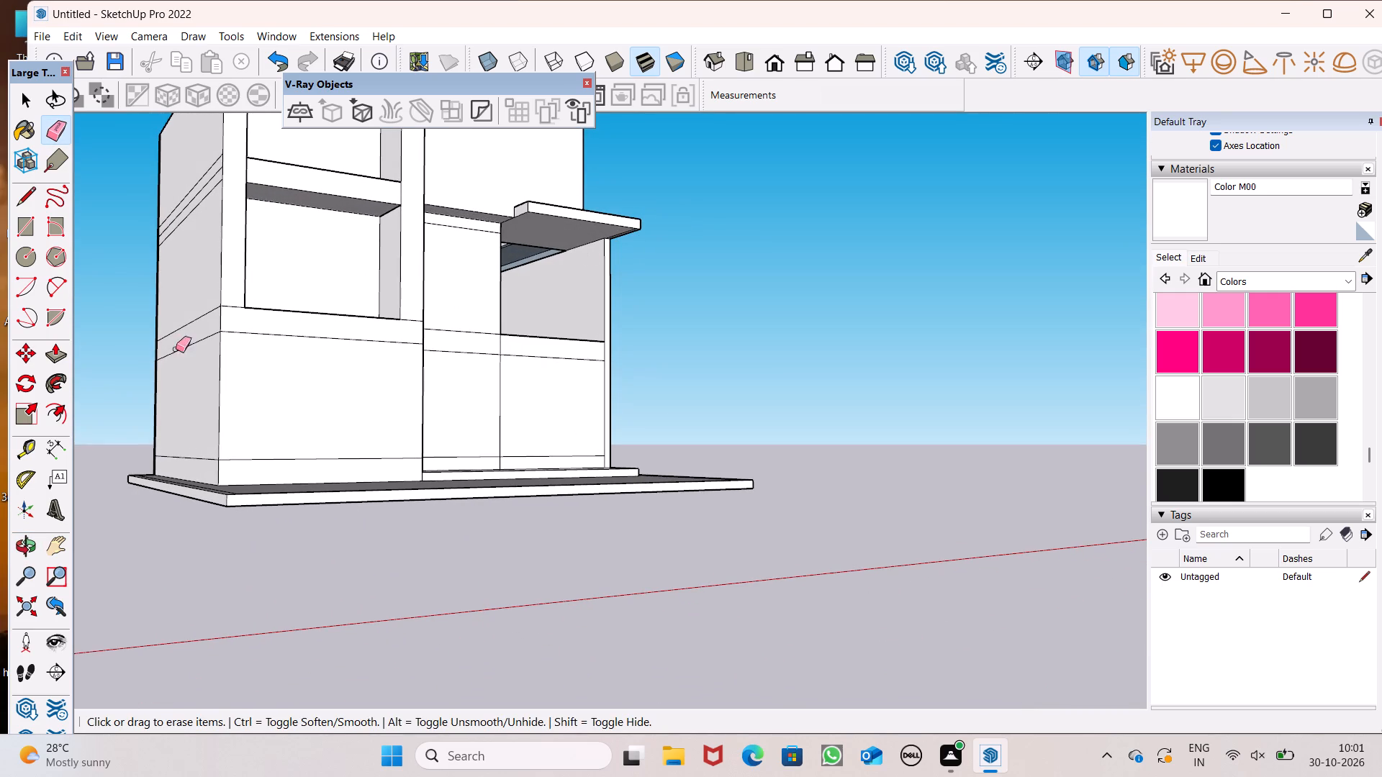
Push/Pull the set-back side face in the gap above the recess's inner side wall 8 11/16" to bring it flush.
{"action": "left_click", "coordinate": [63, 362]}
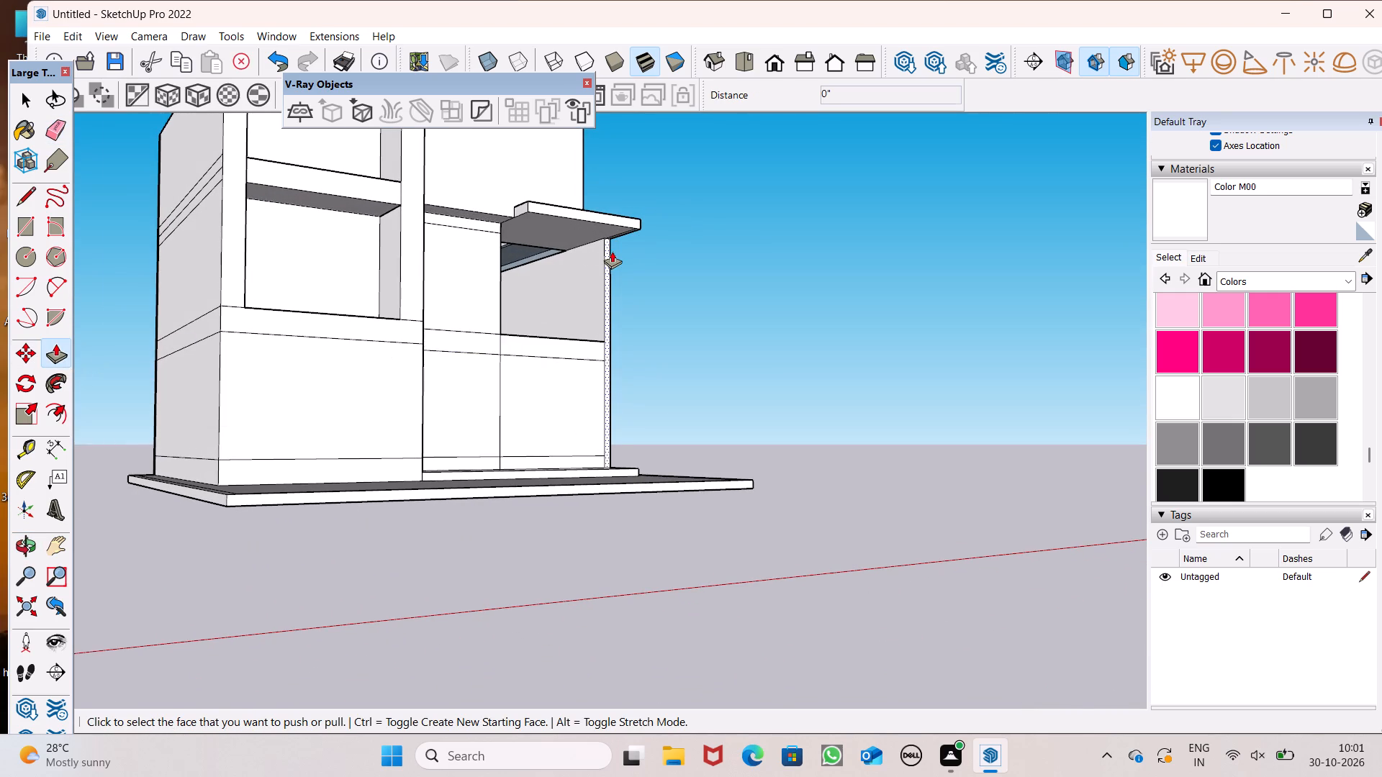
{"action": "scroll", "coordinate": [612, 251], "scroll_direction": "up", "scroll_amount": 6}
{"action": "scroll", "coordinate": [633, 252], "scroll_direction": "down", "scroll_amount": 3}
{"action": "middle_click_drag", "start_coordinate": [630, 262], "coordinate": [566, 239]}
{"action": "scroll", "coordinate": [498, 232], "scroll_direction": "up", "scroll_amount": 14}
{"action": "middle_click_drag", "start_coordinate": [688, 342], "coordinate": [714, 369]}
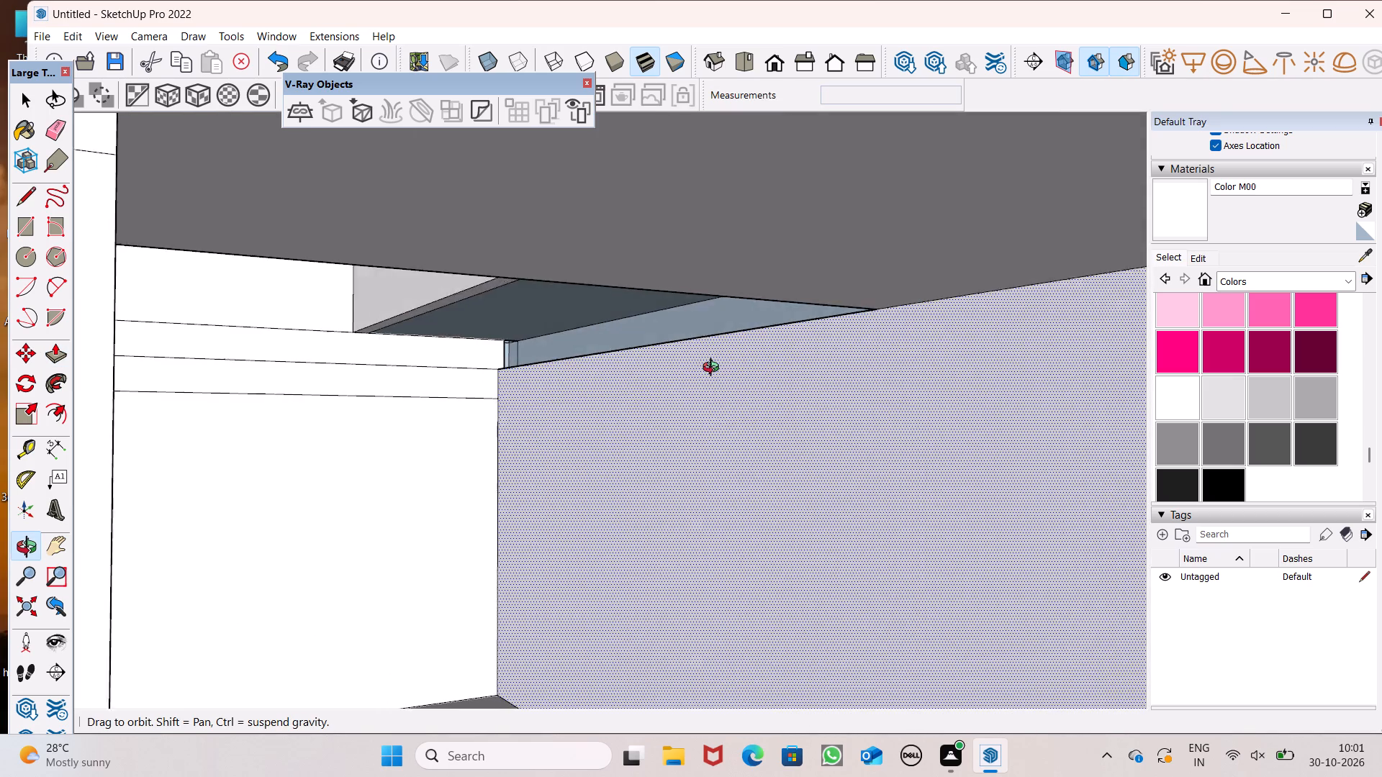
{"action": "middle_click_drag", "start_coordinate": [714, 369], "coordinate": [699, 377]}
{"action": "scroll", "coordinate": [653, 333], "scroll_direction": "up", "scroll_amount": 6}
{"action": "left_click_drag", "start_coordinate": [652, 332], "coordinate": [644, 352]}
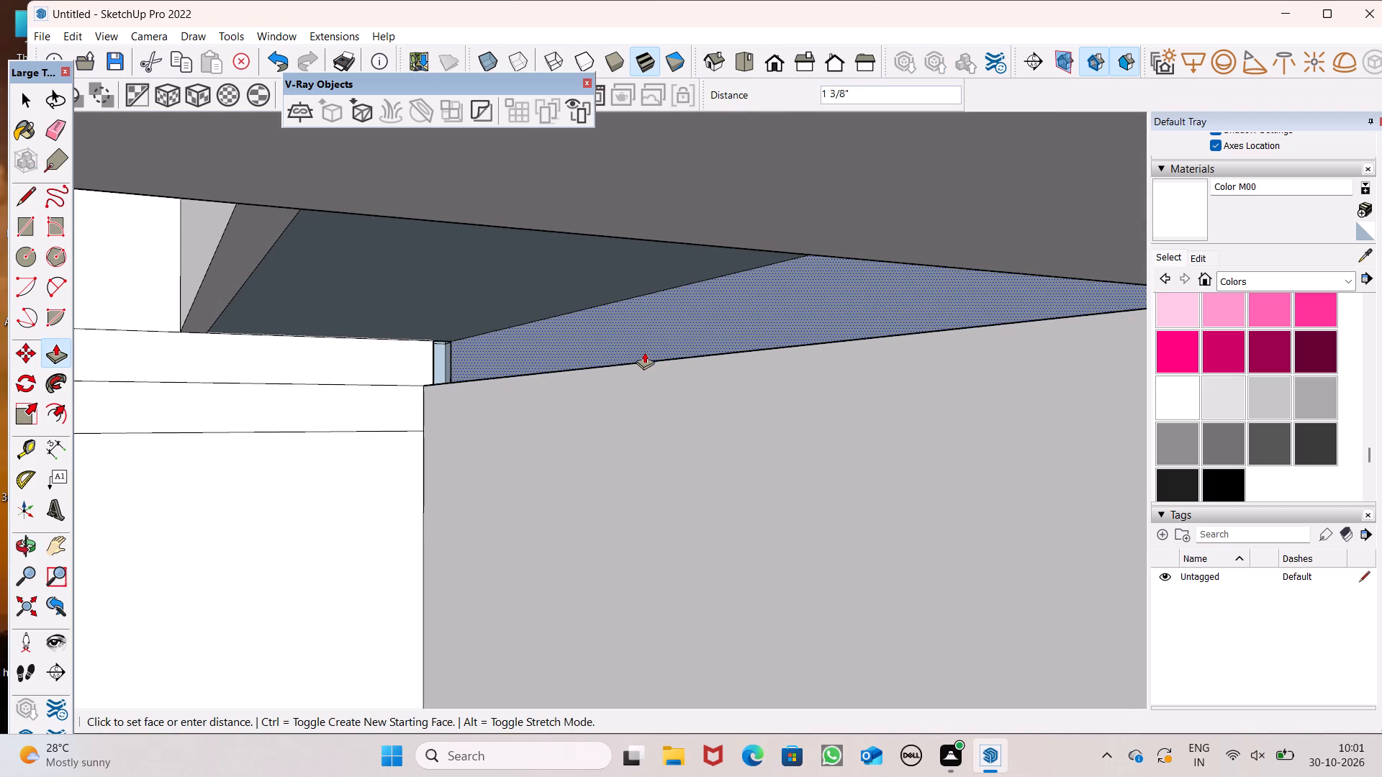
{"action": "left_click_drag", "start_coordinate": [644, 352], "coordinate": [652, 374]}
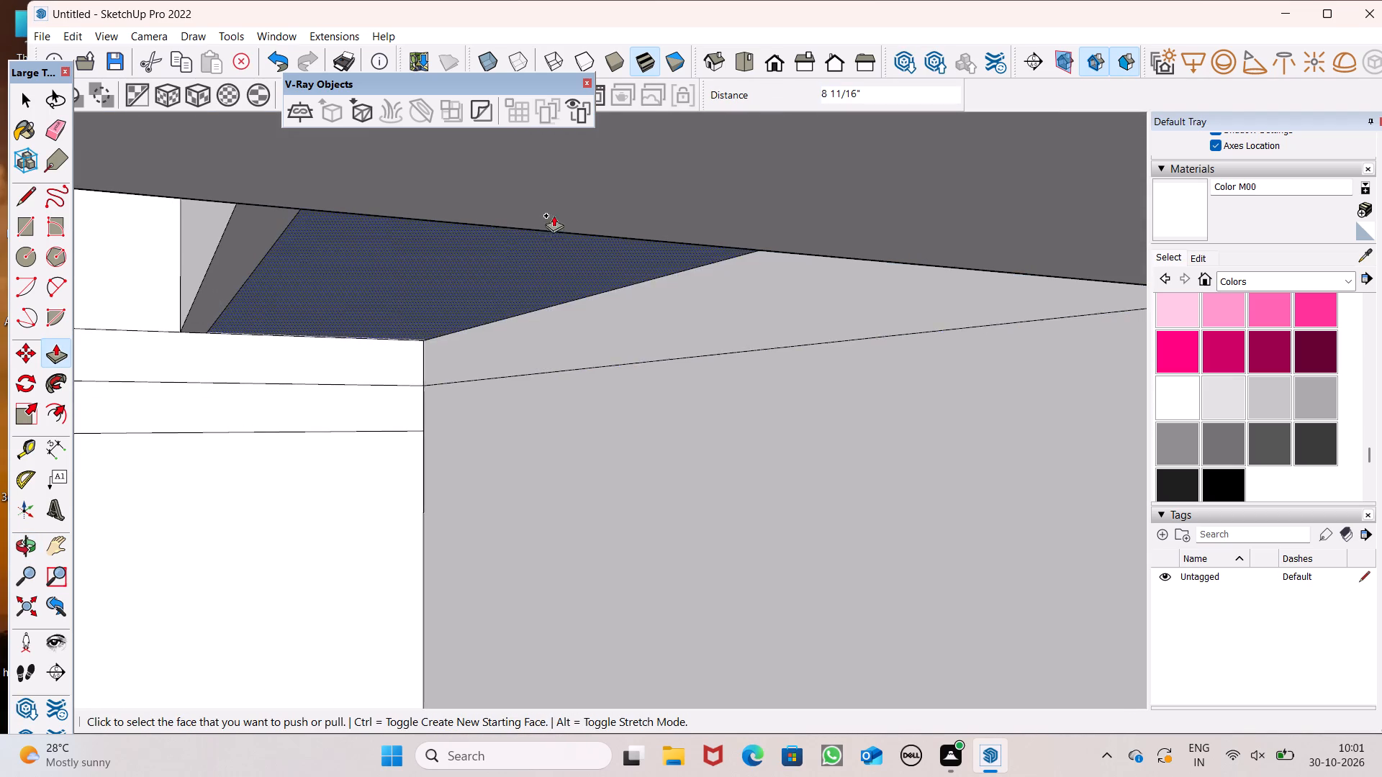
Paint the dark exposed face in the opening beneath the canopy with Color M00.
{"action": "scroll", "coordinate": [547, 194], "scroll_direction": "down", "scroll_amount": 8}
{"action": "middle_click_drag", "start_coordinate": [514, 288], "coordinate": [459, 196]}
{"action": "scroll", "coordinate": [513, 288], "scroll_direction": "up", "scroll_amount": 1}
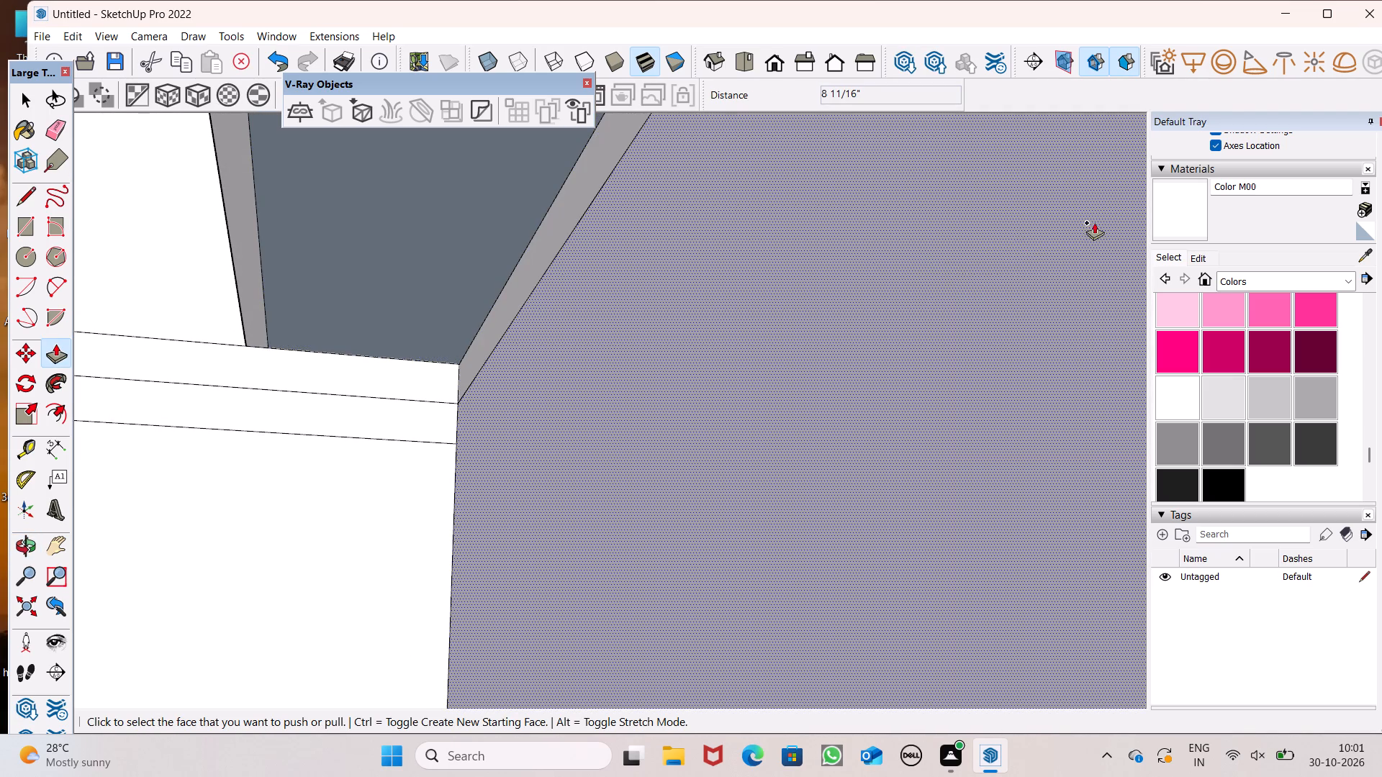
{"action": "left_click", "coordinate": [1164, 217]}
{"action": "left_click", "coordinate": [438, 276]}
Examine the recess, canopy and overall front of the building from above, below and straight on.
{"action": "scroll", "coordinate": [428, 311], "scroll_direction": "down", "scroll_amount": 13}
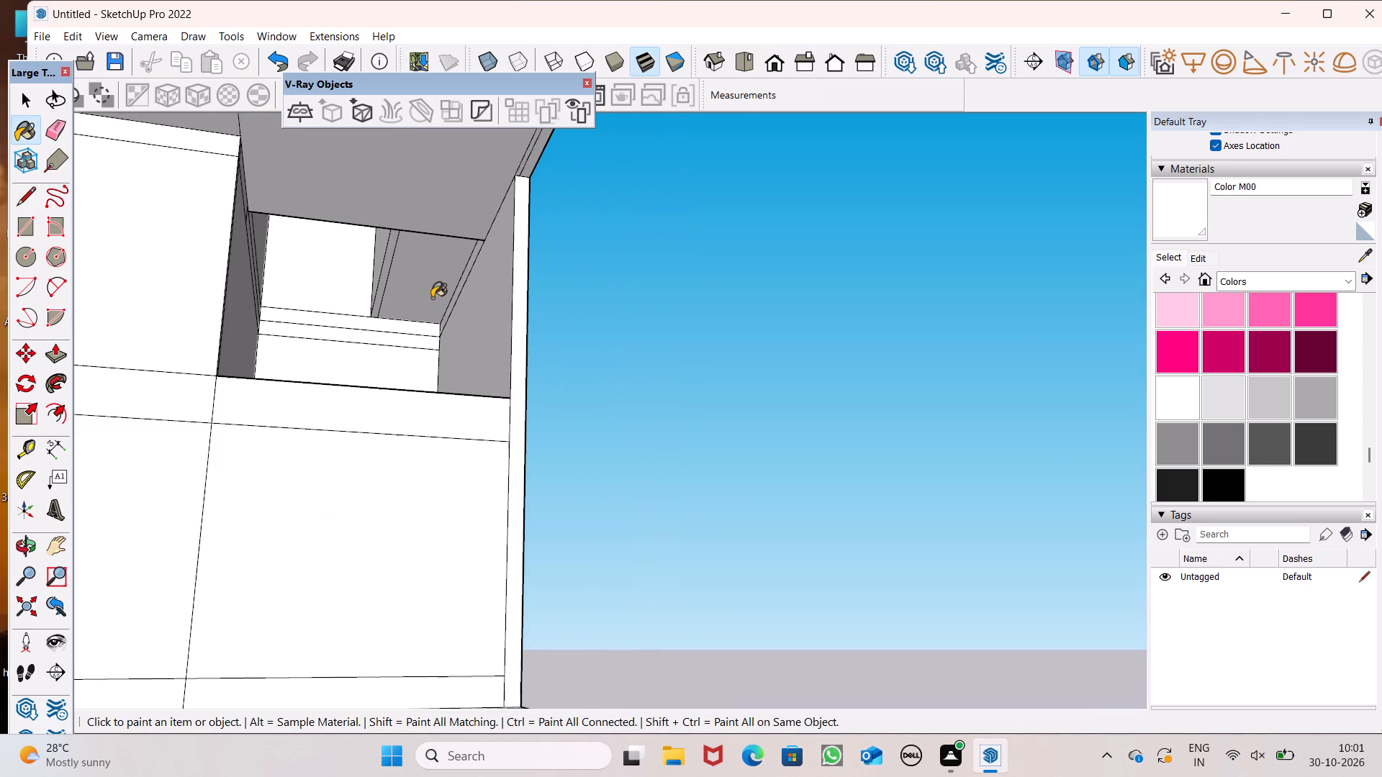
{"action": "middle_click_drag", "start_coordinate": [433, 299], "coordinate": [516, 448]}
{"action": "scroll", "coordinate": [640, 272], "scroll_direction": "down", "scroll_amount": 4}
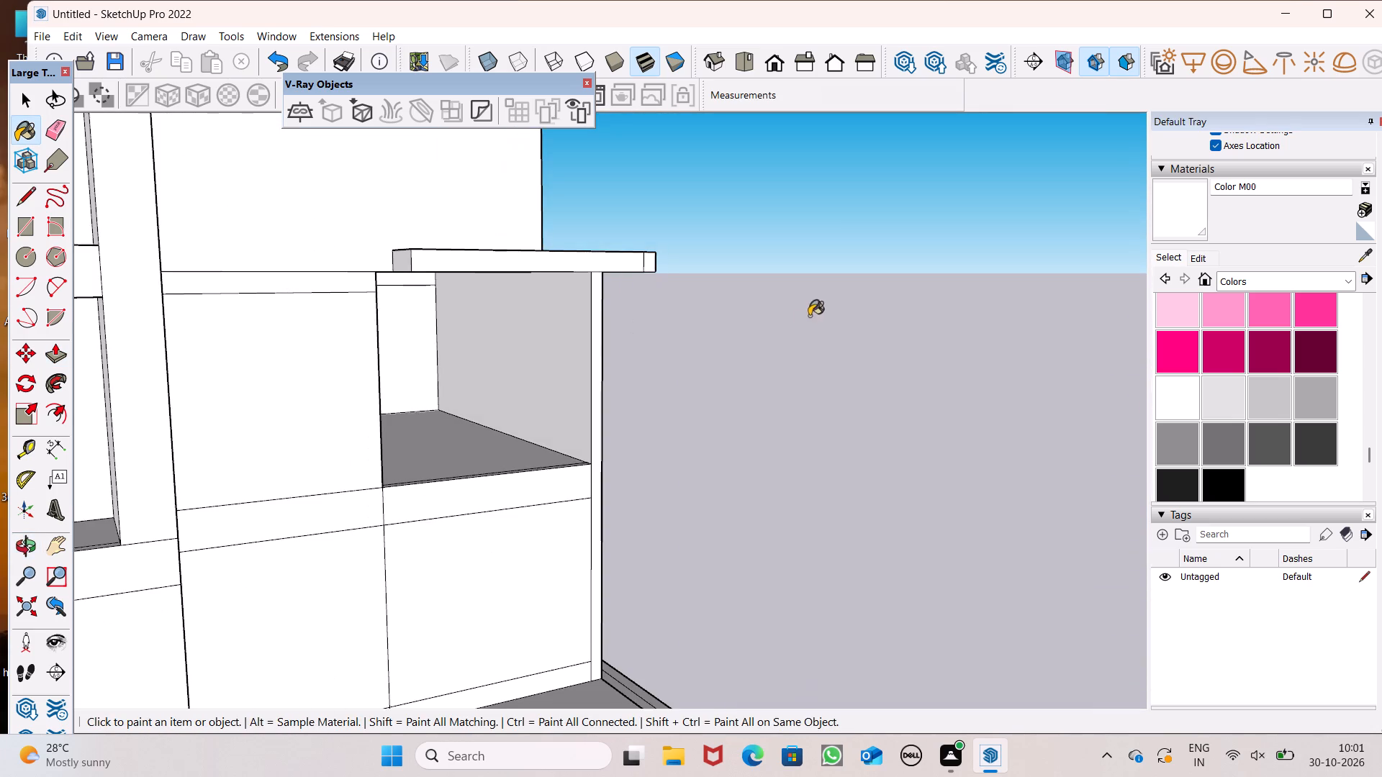
{"action": "middle_click_drag", "start_coordinate": [809, 314], "coordinate": [767, 371]}
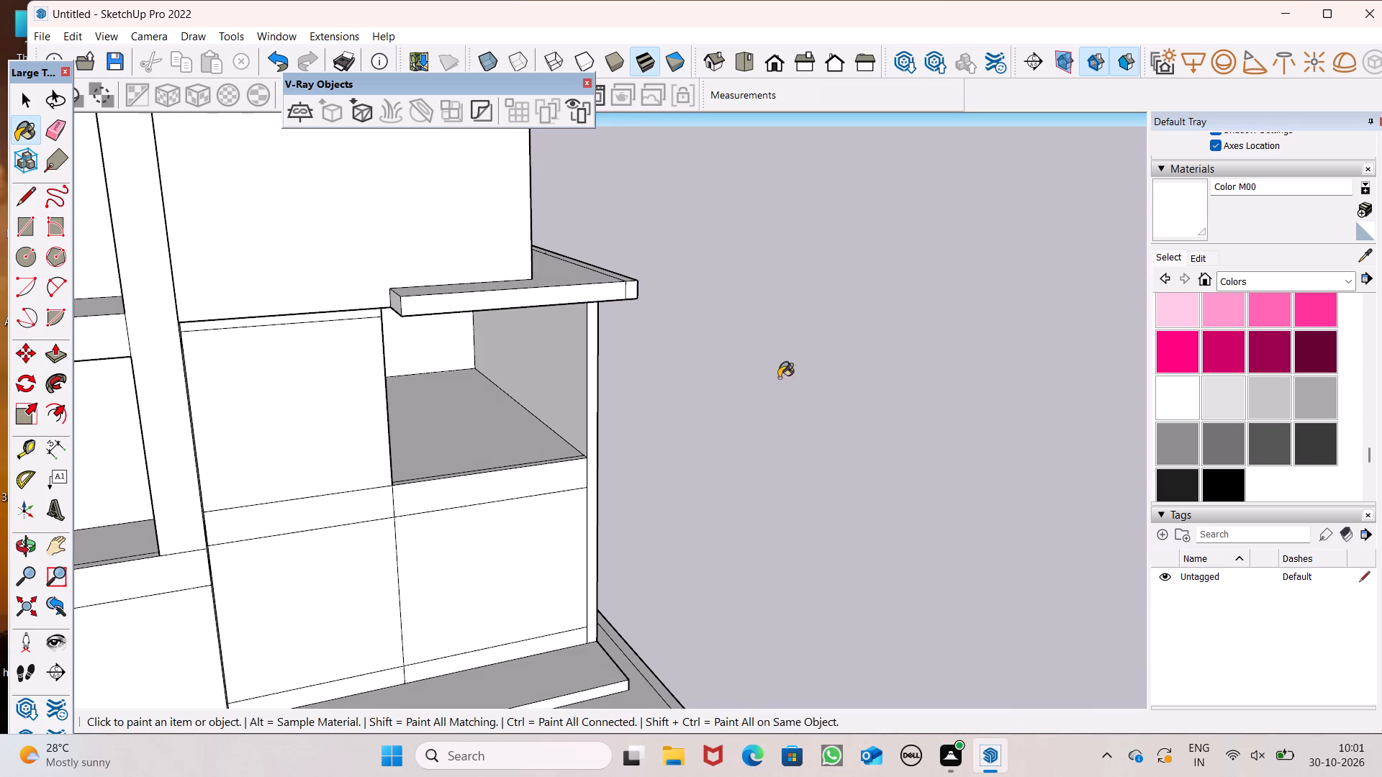
{"action": "scroll", "coordinate": [753, 379], "scroll_direction": "down", "scroll_amount": 5}
{"action": "middle_click_drag", "start_coordinate": [728, 389], "coordinate": [575, 332]}
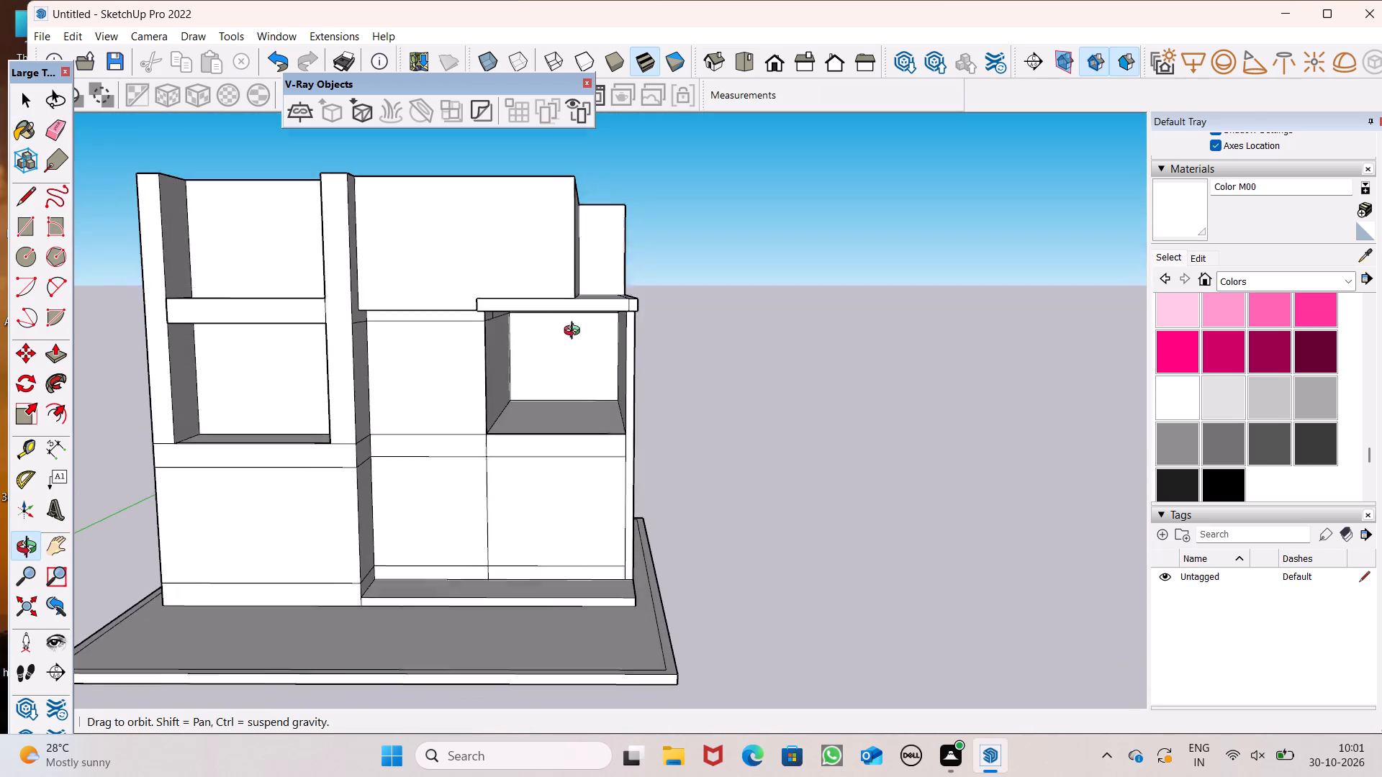
{"action": "middle_click_drag", "start_coordinate": [575, 332], "coordinate": [574, 338]}
{"action": "scroll", "coordinate": [574, 339], "scroll_direction": "up", "scroll_amount": 1}
{"action": "scroll", "coordinate": [640, 384], "scroll_direction": "down", "scroll_amount": 3}
{"action": "middle_click_drag", "start_coordinate": [696, 427], "coordinate": [706, 381]}
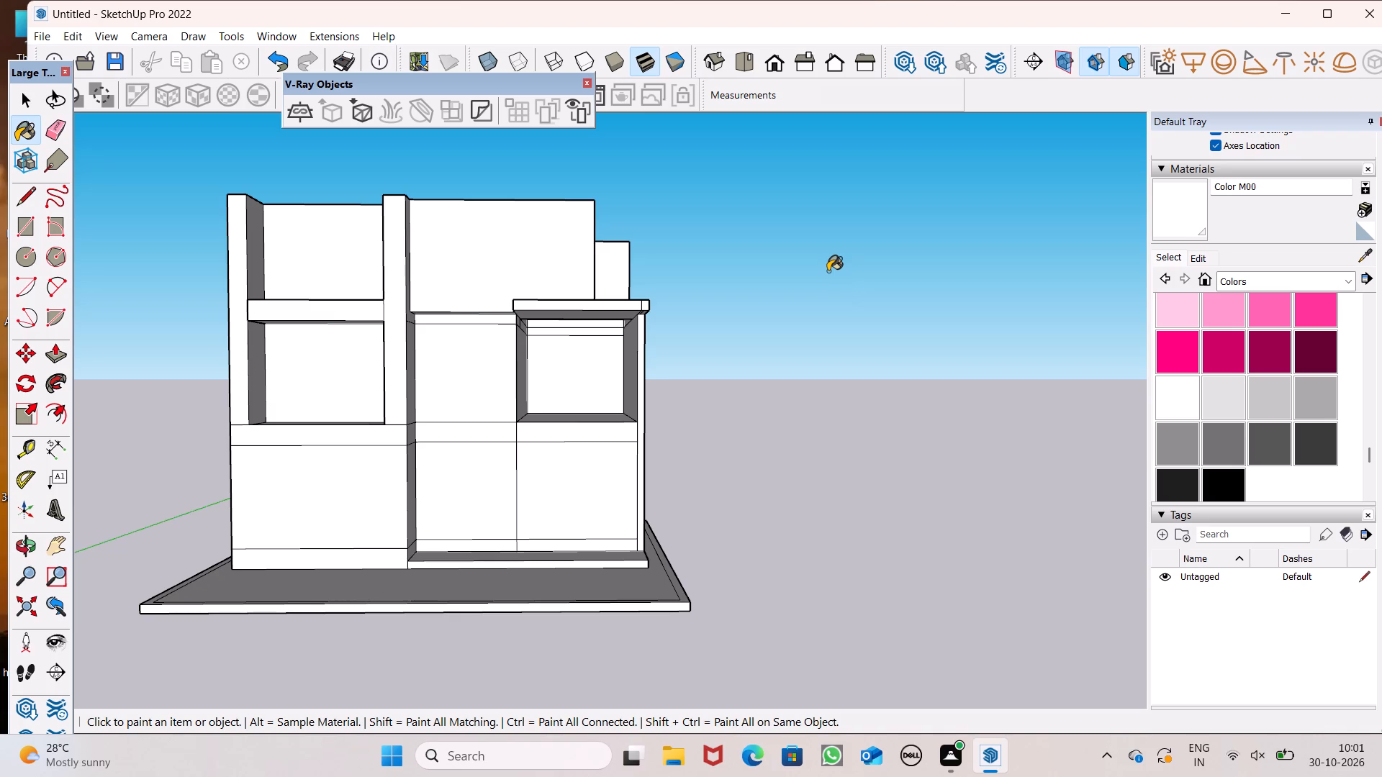
{"action": "scroll", "coordinate": [789, 287], "scroll_direction": "down", "scroll_amount": 2}
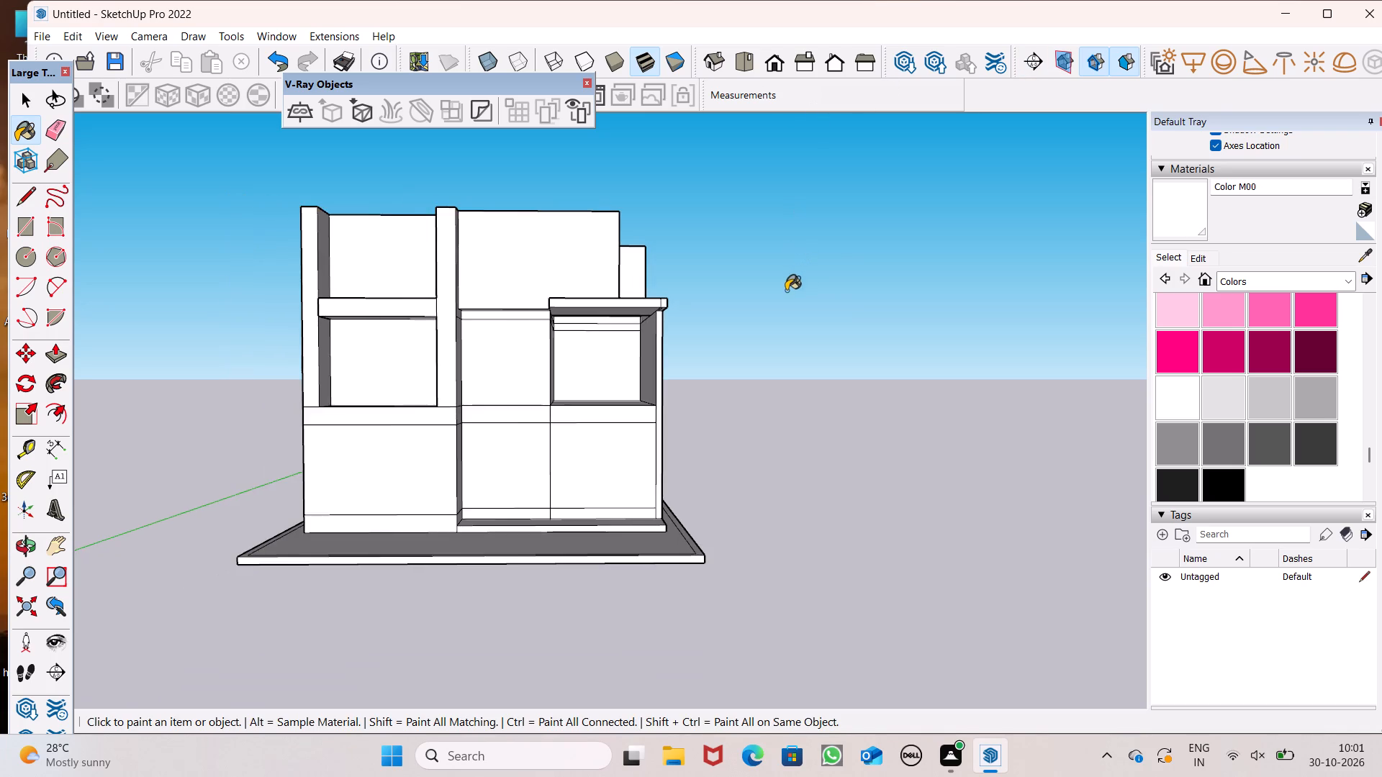
Erase the stray vertical line on the canopy's front edge and the two lines along its top near the outer side.
{"action": "middle_click_drag", "start_coordinate": [787, 296], "coordinate": [820, 364]}
{"action": "scroll", "coordinate": [727, 338], "scroll_direction": "up", "scroll_amount": 6}
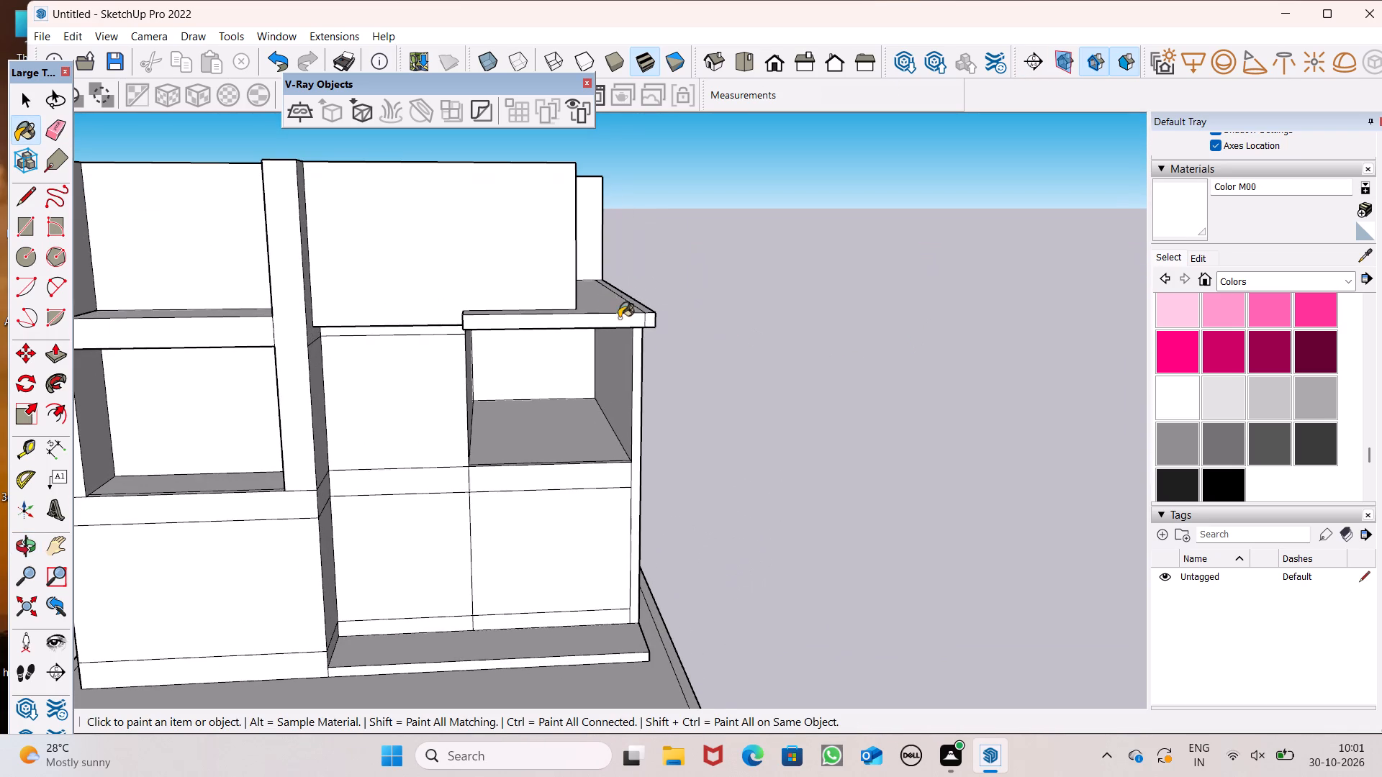
{"action": "left_click", "coordinate": [58, 128]}
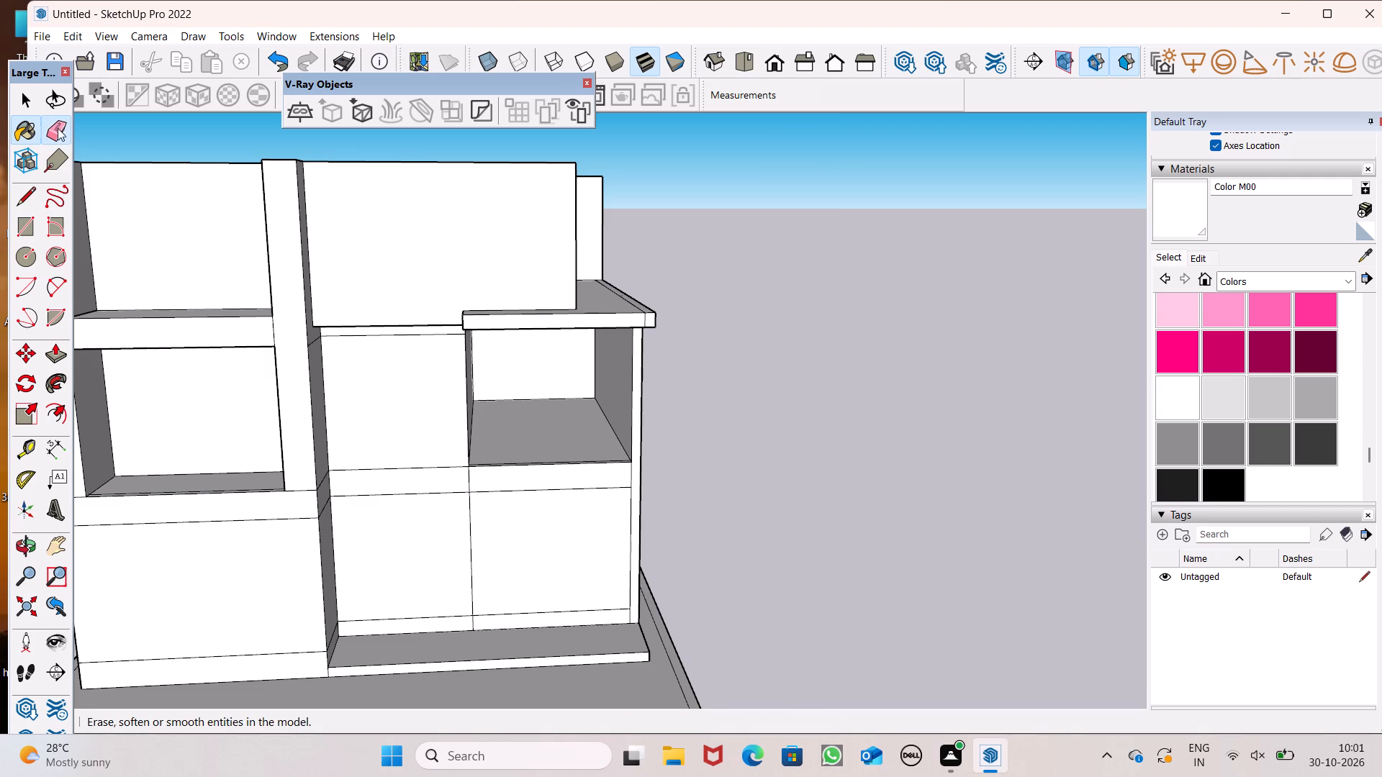
{"action": "scroll", "coordinate": [653, 330], "scroll_direction": "up", "scroll_amount": 6}
{"action": "left_click_drag", "start_coordinate": [633, 308], "coordinate": [639, 302]}
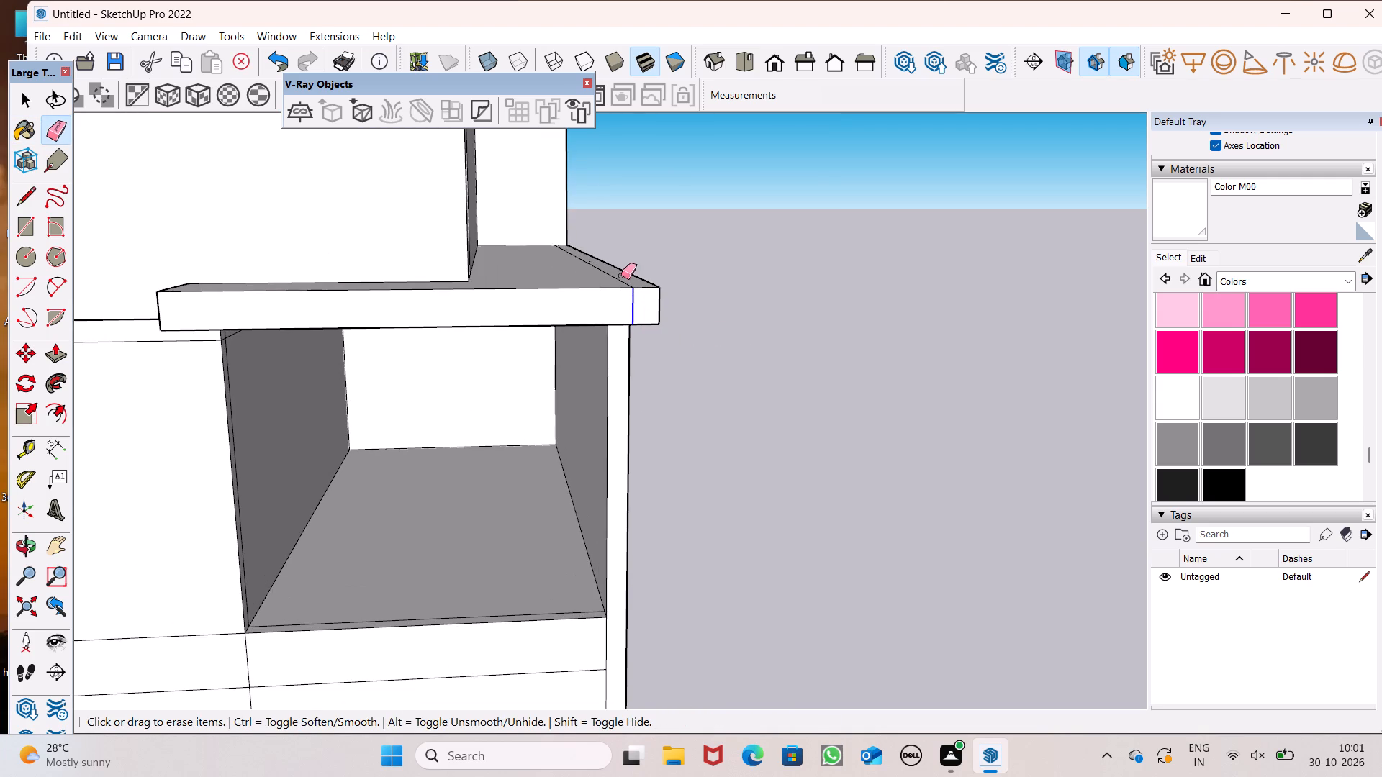
{"action": "left_click", "coordinate": [620, 274]}
{"action": "left_click", "coordinate": [604, 271]}
{"action": "scroll", "coordinate": [674, 184], "scroll_direction": "down", "scroll_amount": 6}
{"action": "scroll", "coordinate": [686, 43], "scroll_direction": "down", "scroll_amount": 1}
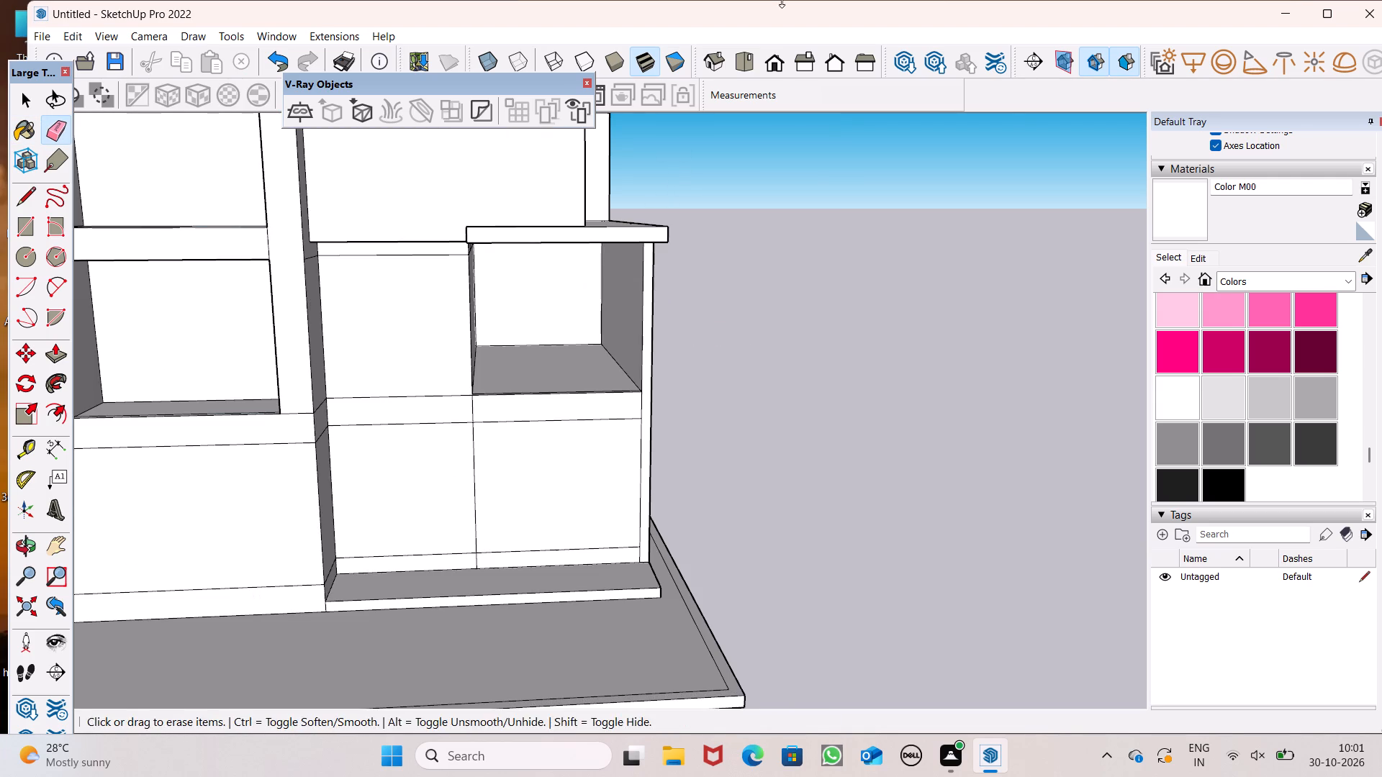
Examine the front facade and the top and underside of the canopy.
{"action": "scroll", "coordinate": [625, 680], "scroll_direction": "down", "scroll_amount": 6}
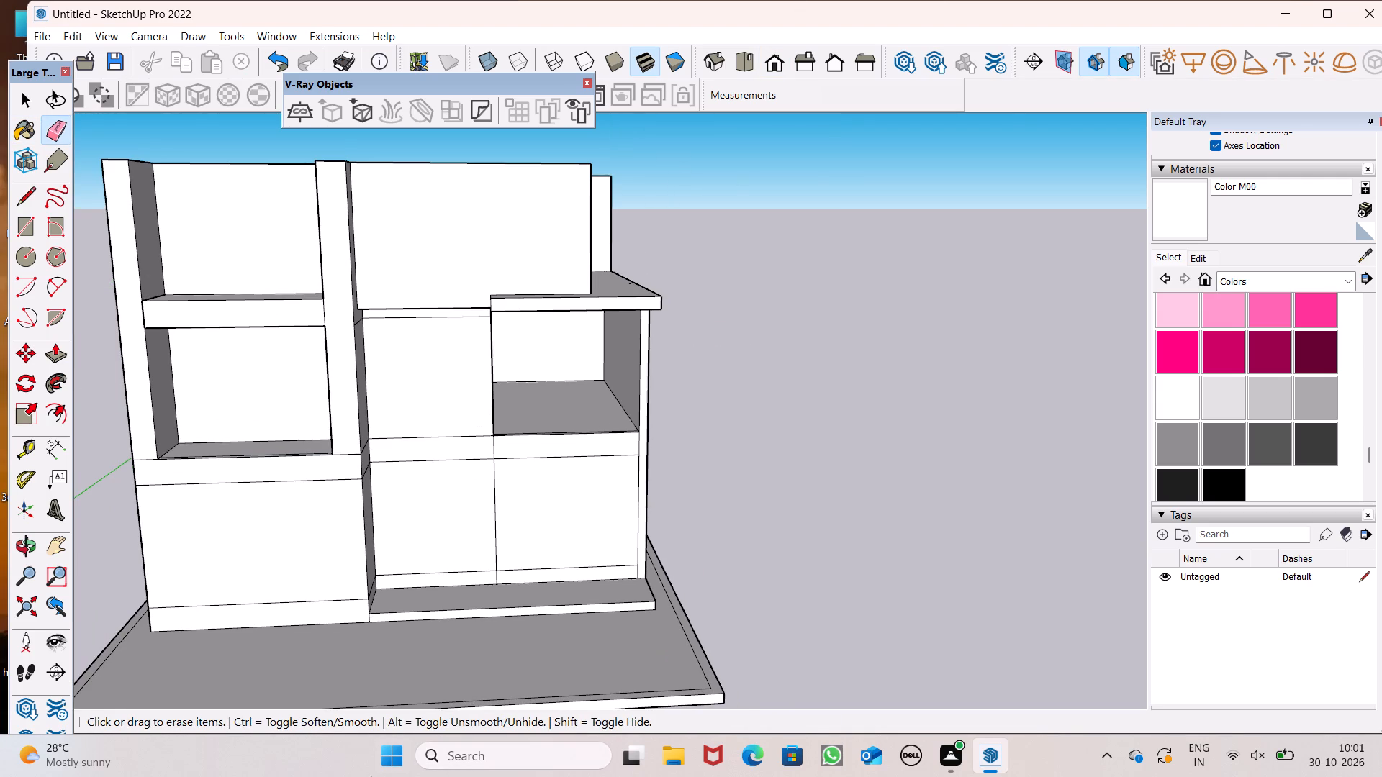
{"action": "scroll", "coordinate": [416, 776], "scroll_direction": "up", "scroll_amount": 1}
{"action": "scroll", "coordinate": [416, 776], "scroll_direction": "down", "scroll_amount": 4}
{"action": "scroll", "coordinate": [0, 776], "scroll_direction": "up", "scroll_amount": 1}
{"action": "scroll", "coordinate": [184, 338], "scroll_direction": "down", "scroll_amount": 1}
{"action": "middle_click_drag", "start_coordinate": [413, 389], "coordinate": [418, 399]}
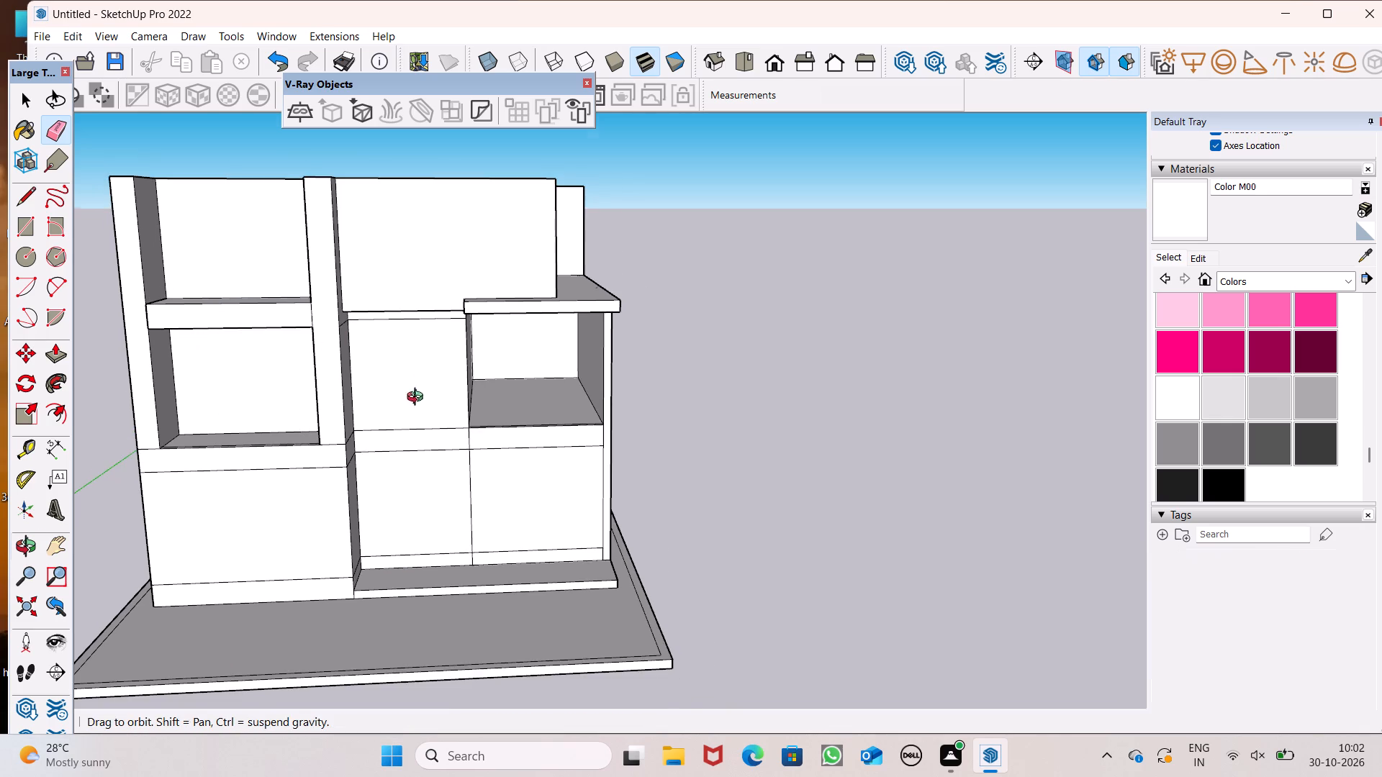
{"action": "middle_click_drag", "start_coordinate": [418, 399], "coordinate": [545, 482]}
{"action": "scroll", "coordinate": [525, 345], "scroll_direction": "up", "scroll_amount": 7}
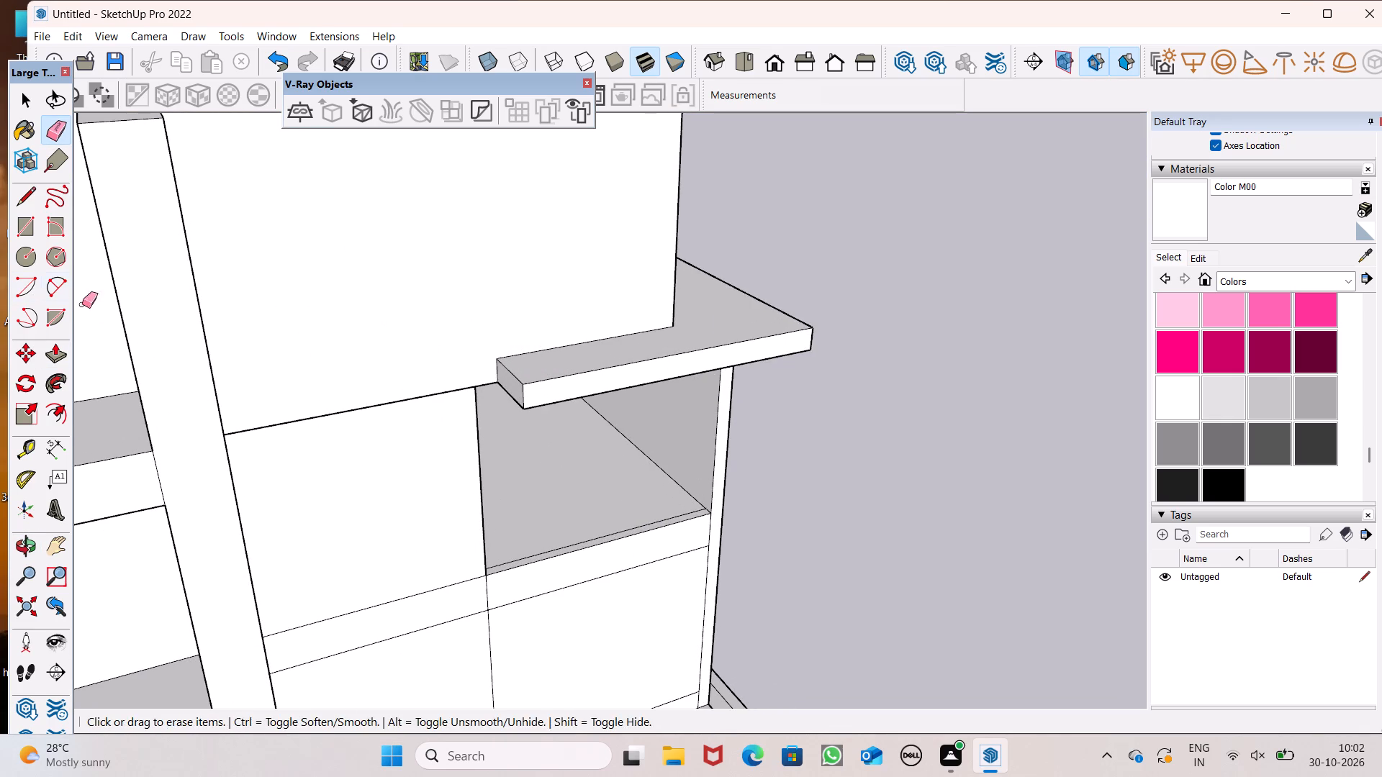
{"action": "middle_click_drag", "start_coordinate": [203, 353], "coordinate": [94, 112]}
{"action": "scroll", "coordinate": [204, 348], "scroll_direction": "up", "scroll_amount": 1}
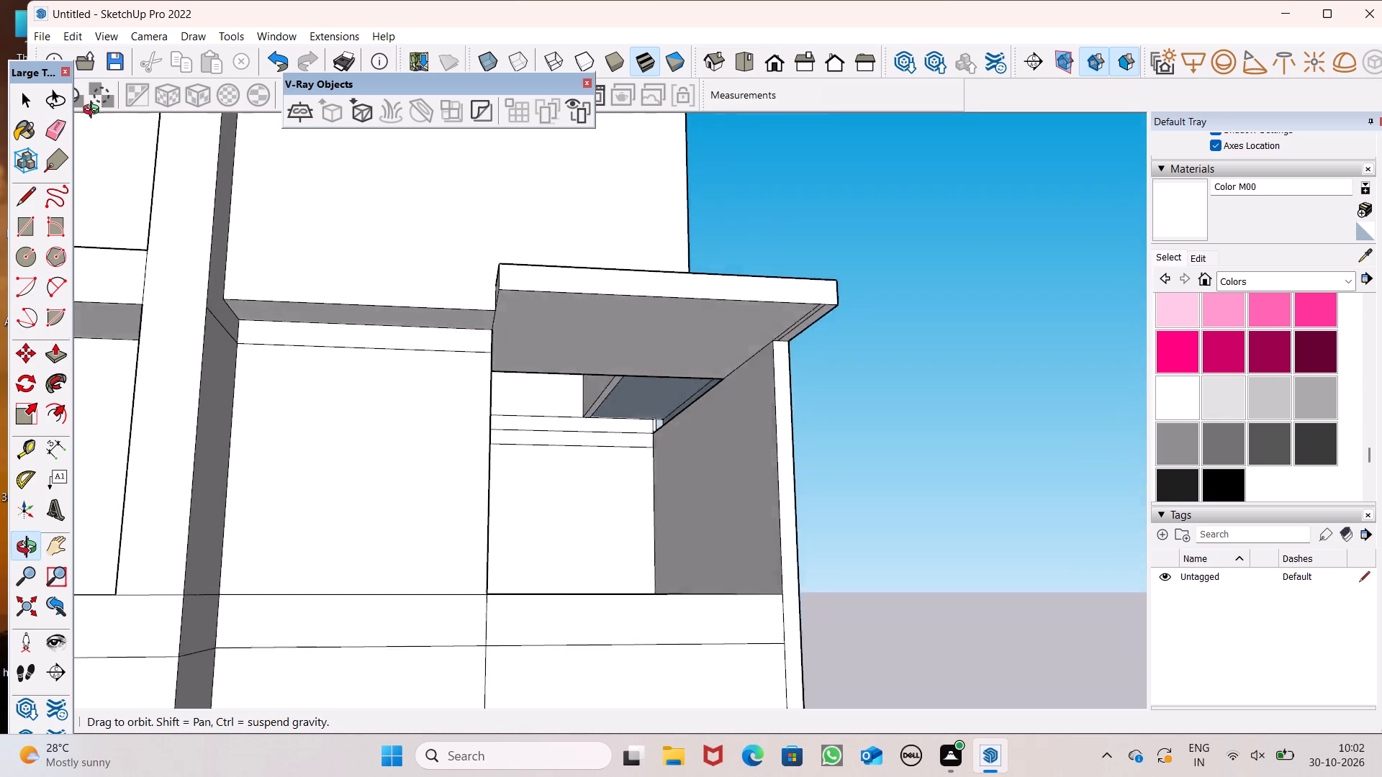
{"action": "middle_click_drag", "start_coordinate": [94, 112], "coordinate": [243, 265]}
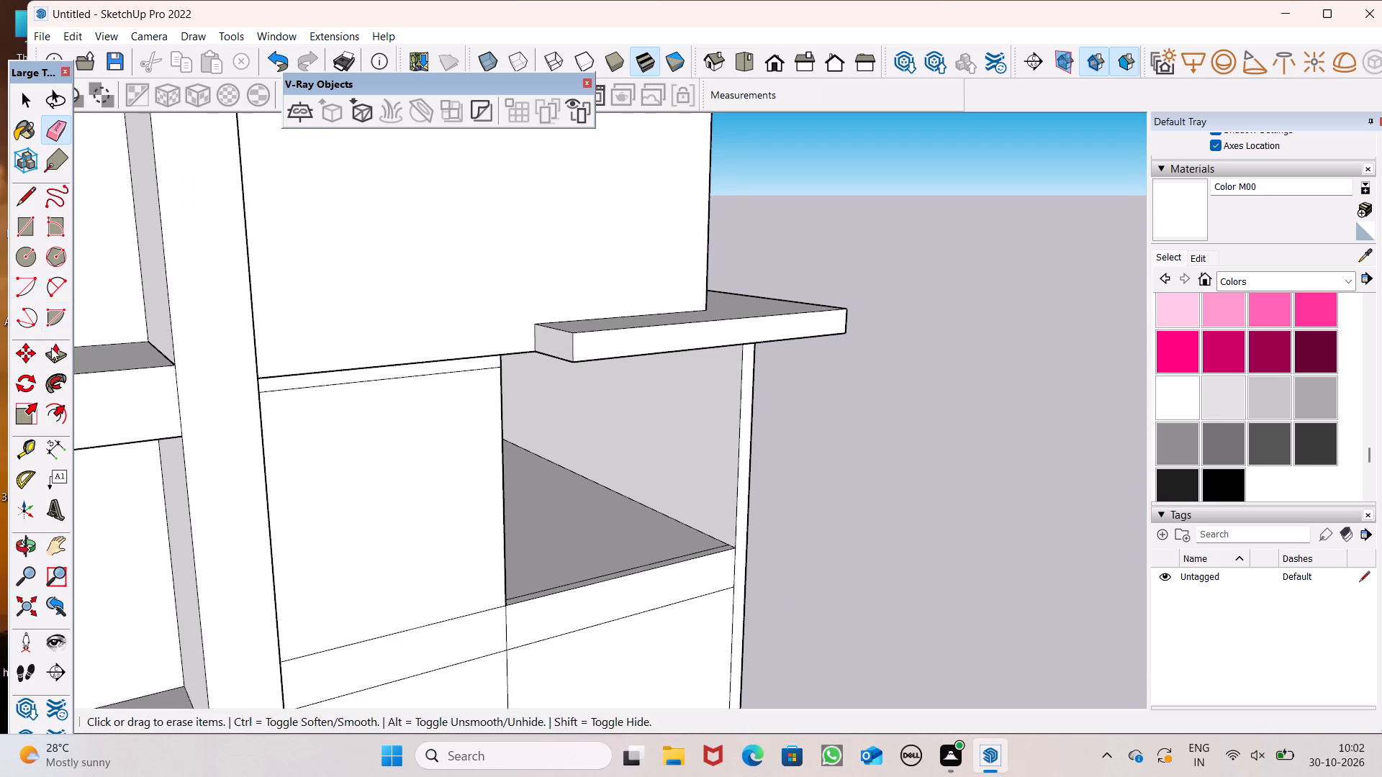
Push/Pull the canopy's top face upward to thicken the slab.
{"action": "left_click", "coordinate": [51, 348]}
{"action": "scroll", "coordinate": [525, 322], "scroll_direction": "up", "scroll_amount": 4}
{"action": "left_click_drag", "start_coordinate": [613, 327], "coordinate": [609, 309]}
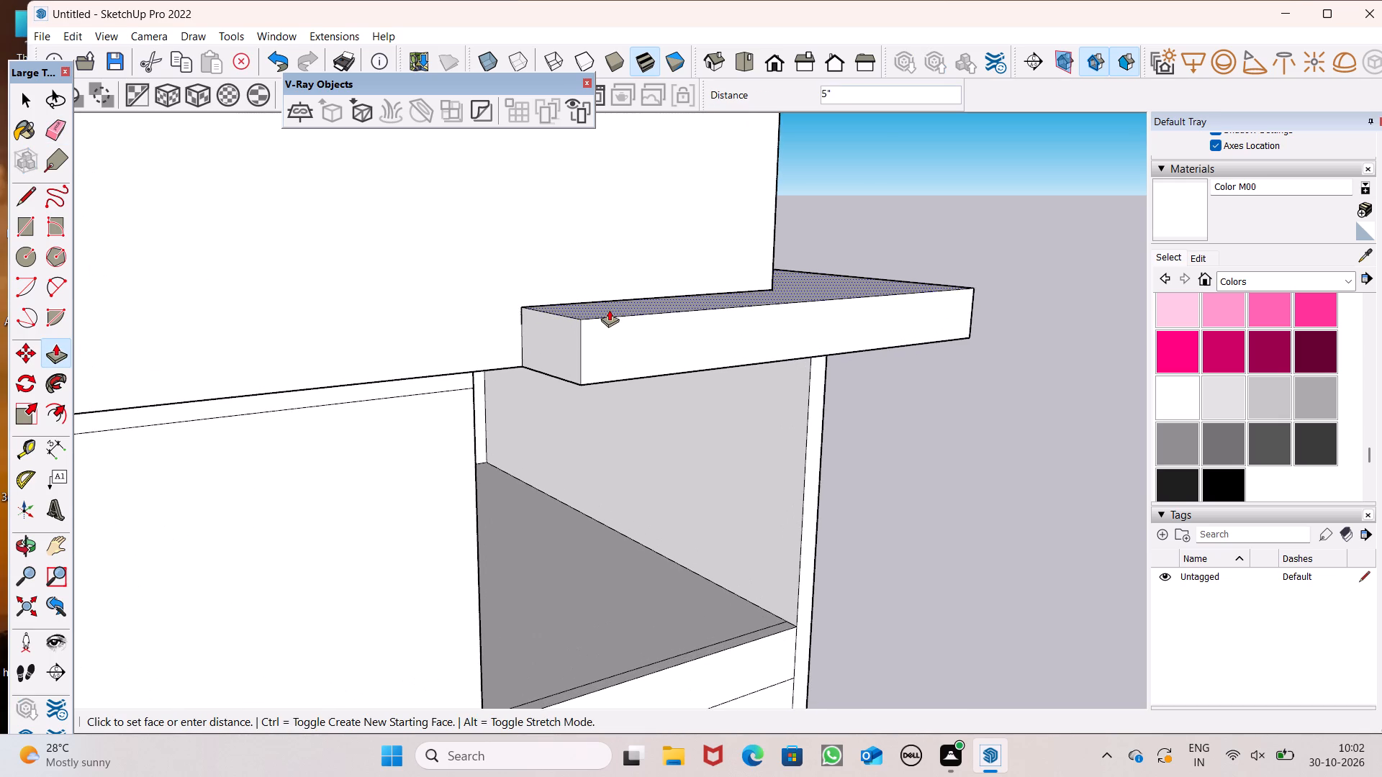
{"action": "left_click_drag", "start_coordinate": [609, 309], "coordinate": [608, 296]}
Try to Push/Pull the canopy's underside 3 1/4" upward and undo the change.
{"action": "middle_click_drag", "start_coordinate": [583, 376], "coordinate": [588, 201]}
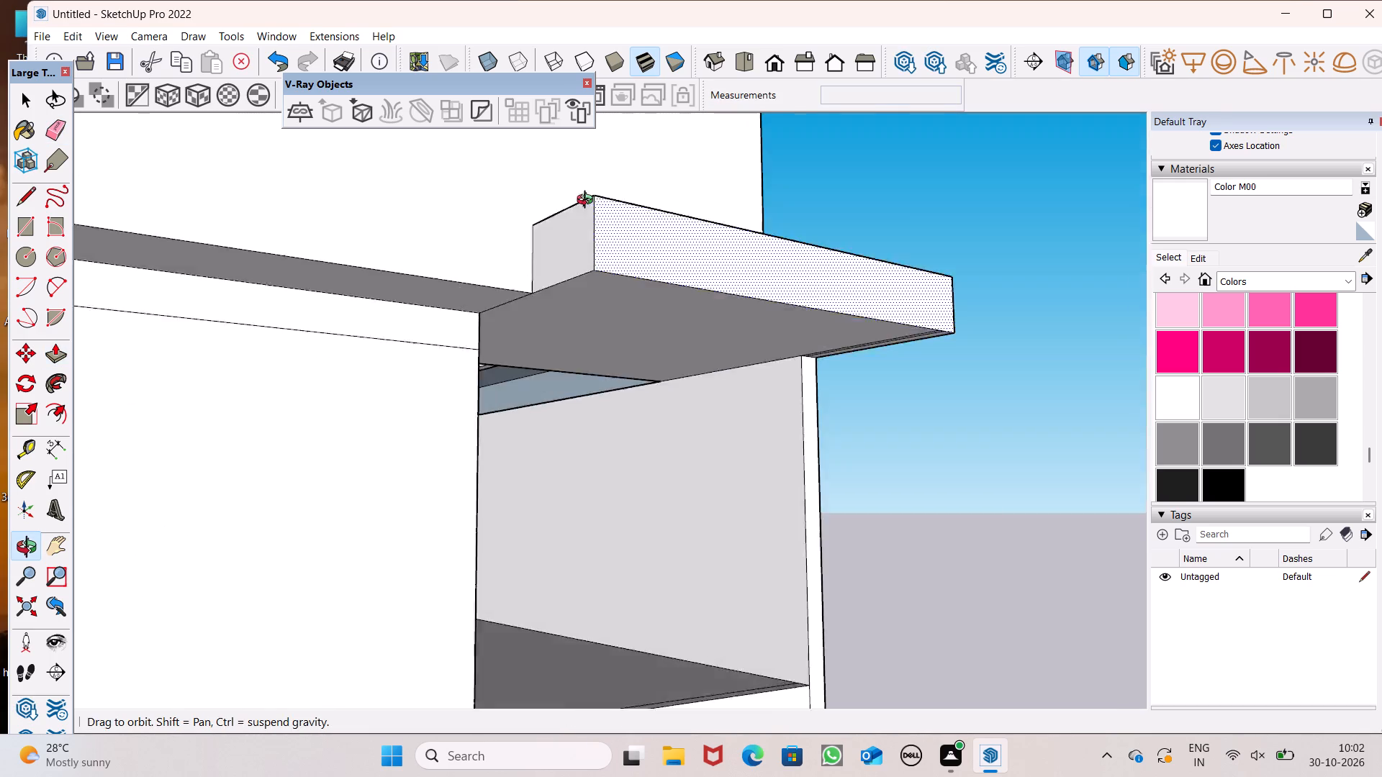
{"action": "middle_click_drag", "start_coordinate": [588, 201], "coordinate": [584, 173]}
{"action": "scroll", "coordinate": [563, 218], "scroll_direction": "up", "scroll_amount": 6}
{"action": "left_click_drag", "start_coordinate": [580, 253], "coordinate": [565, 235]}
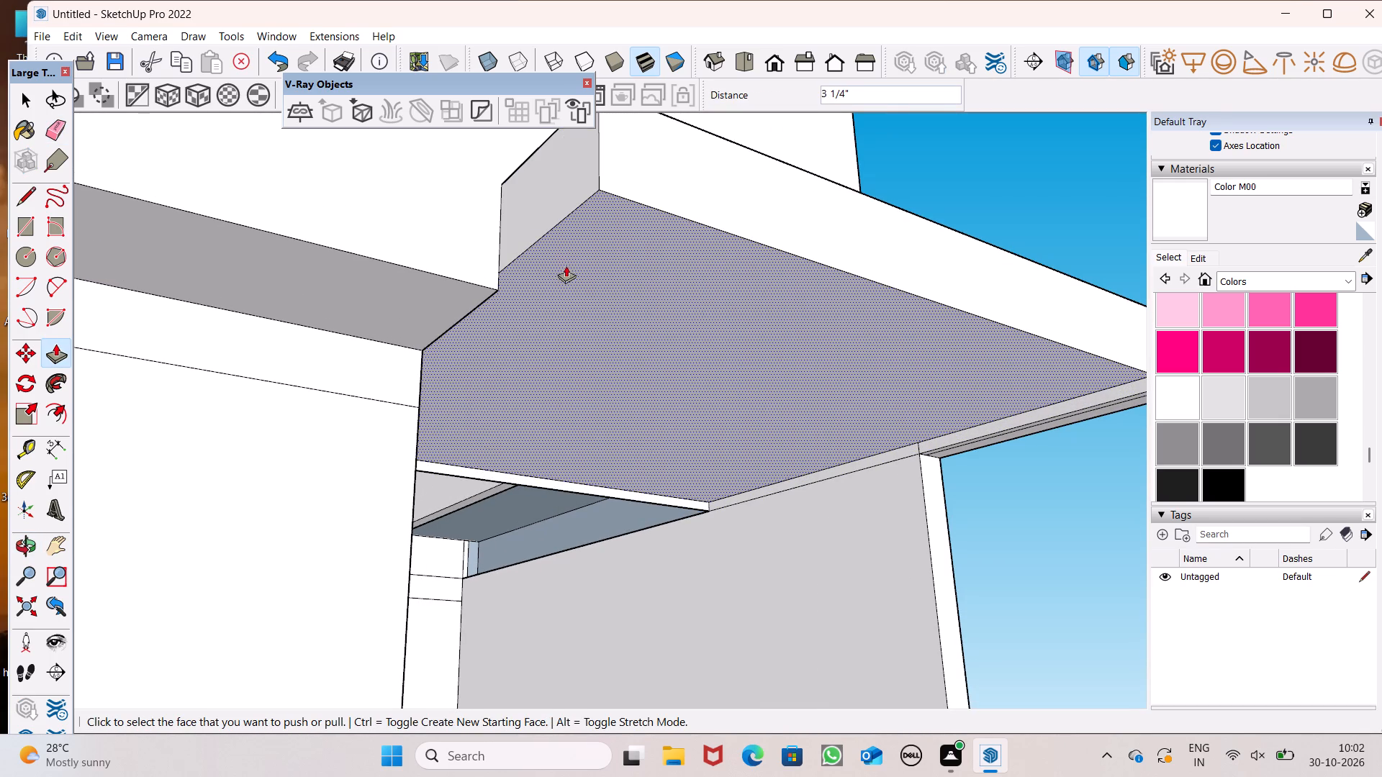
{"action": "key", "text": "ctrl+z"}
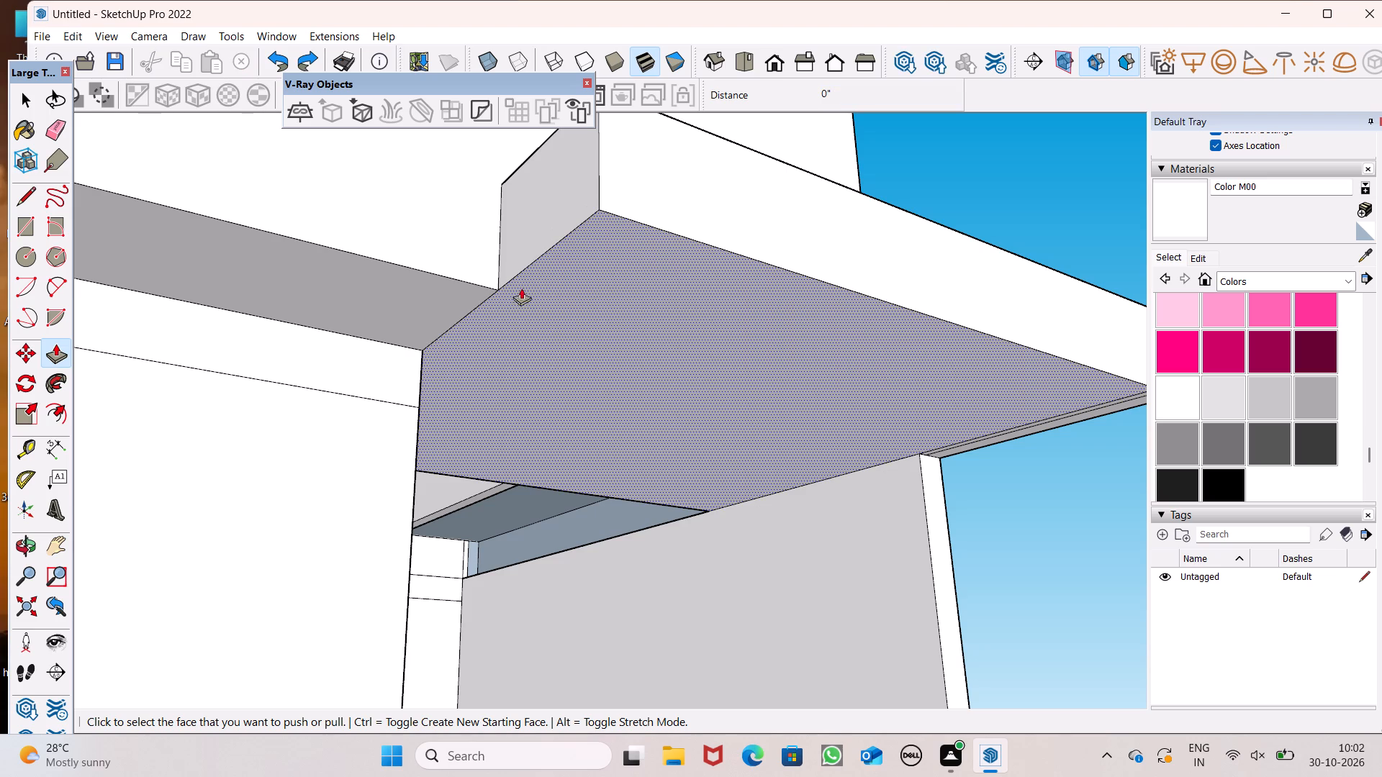
Push/Pull the canopy's inner end face outward 10 7/16" to lengthen the canopy along the front wall.
{"action": "left_click_drag", "start_coordinate": [525, 235], "coordinate": [468, 217]}
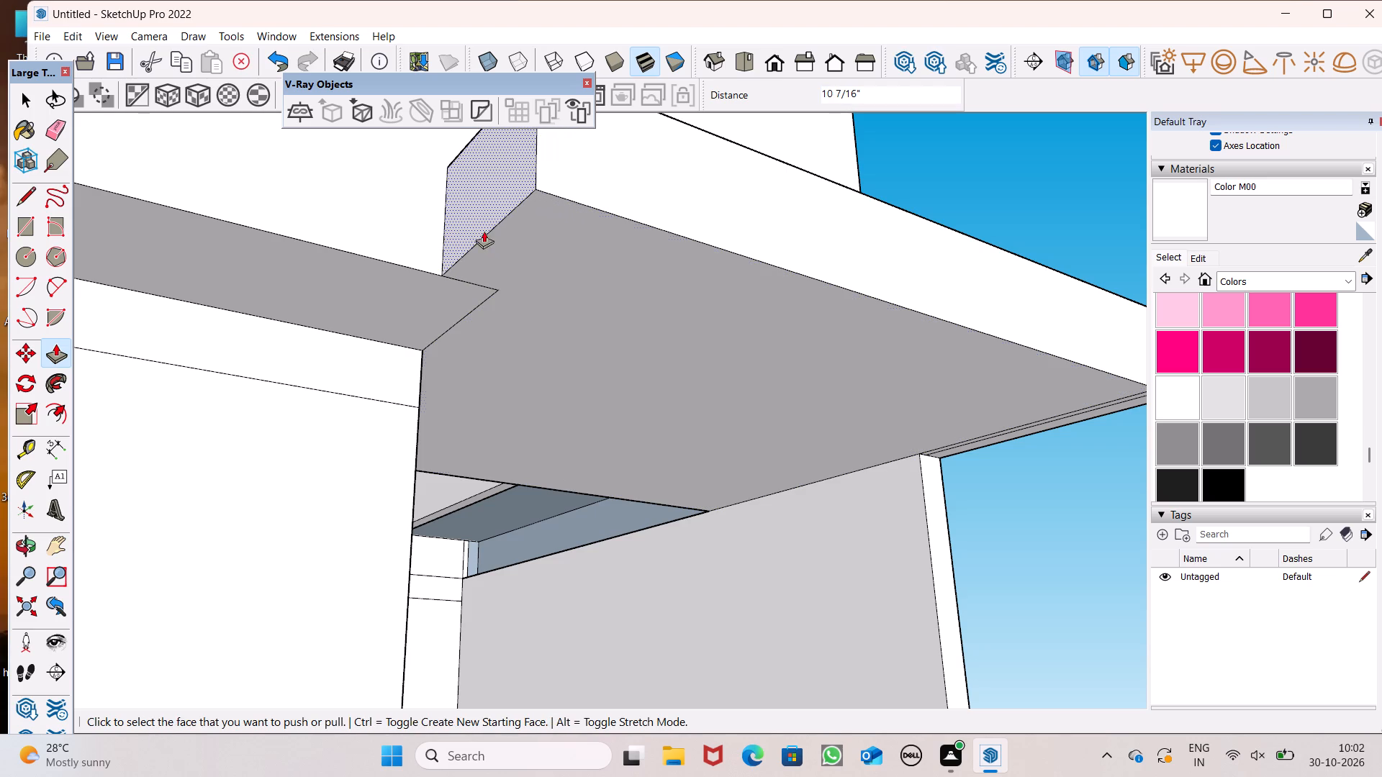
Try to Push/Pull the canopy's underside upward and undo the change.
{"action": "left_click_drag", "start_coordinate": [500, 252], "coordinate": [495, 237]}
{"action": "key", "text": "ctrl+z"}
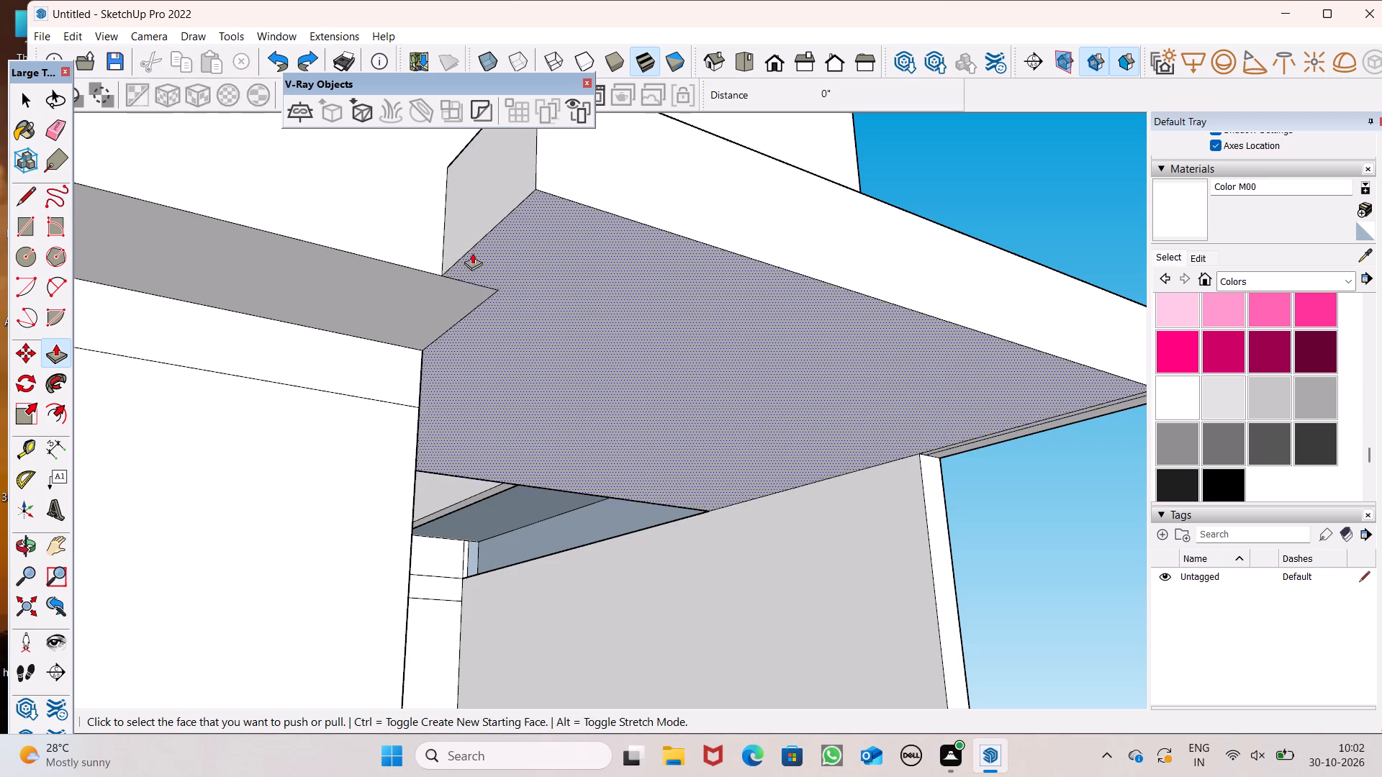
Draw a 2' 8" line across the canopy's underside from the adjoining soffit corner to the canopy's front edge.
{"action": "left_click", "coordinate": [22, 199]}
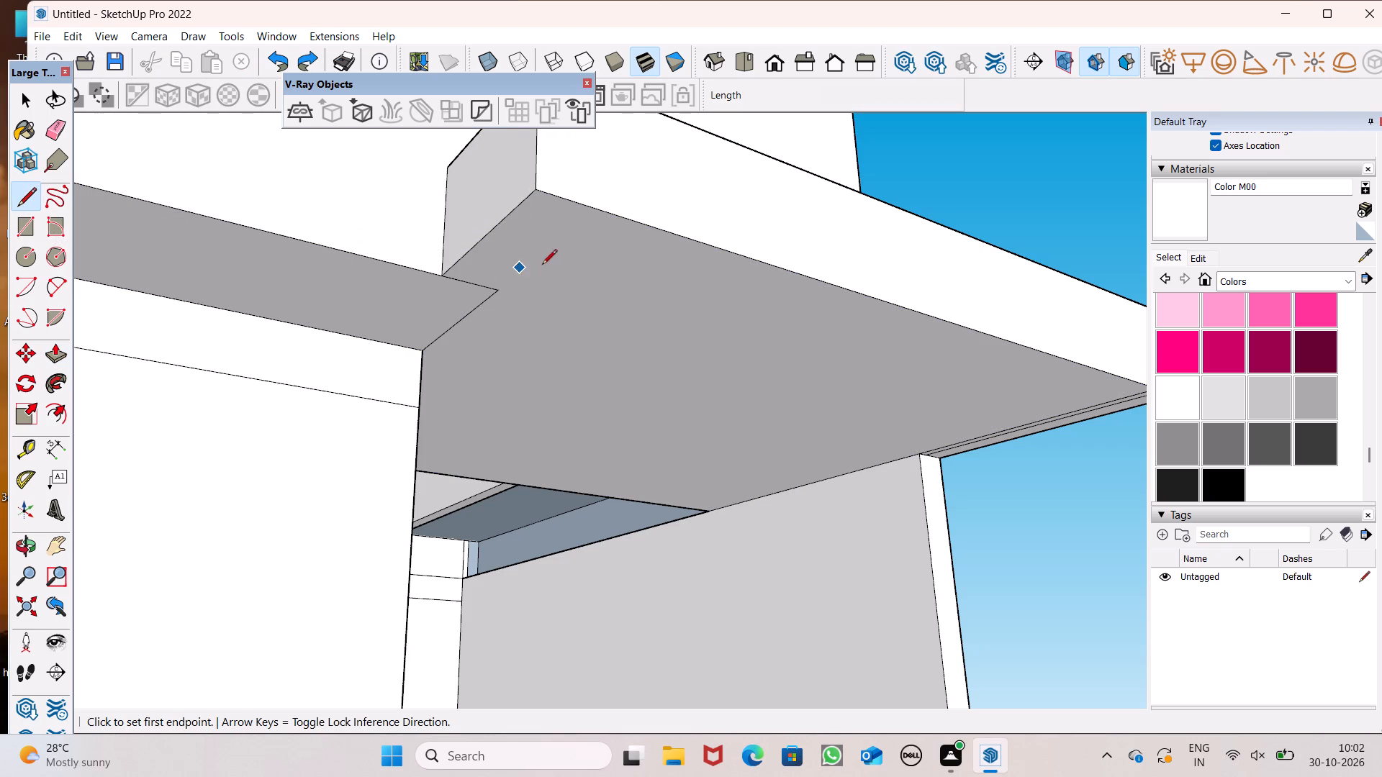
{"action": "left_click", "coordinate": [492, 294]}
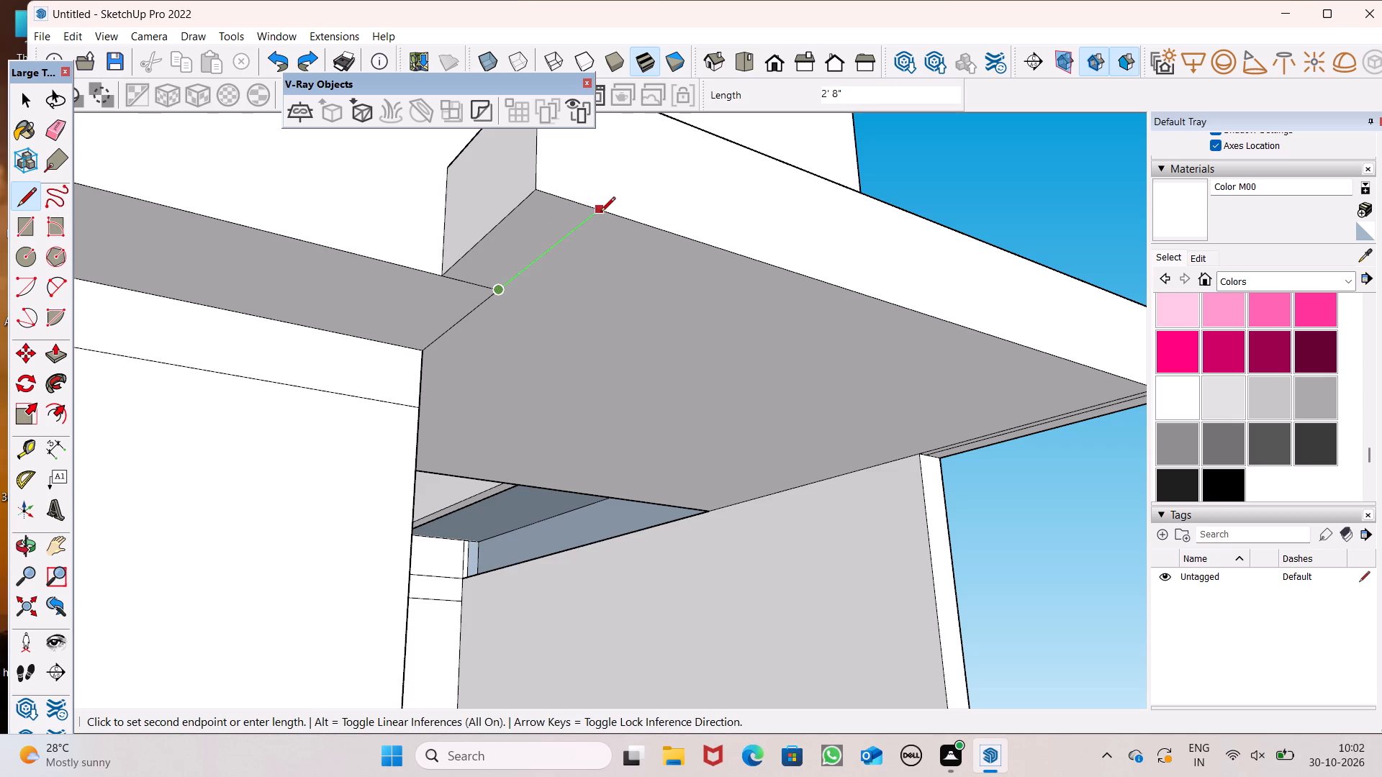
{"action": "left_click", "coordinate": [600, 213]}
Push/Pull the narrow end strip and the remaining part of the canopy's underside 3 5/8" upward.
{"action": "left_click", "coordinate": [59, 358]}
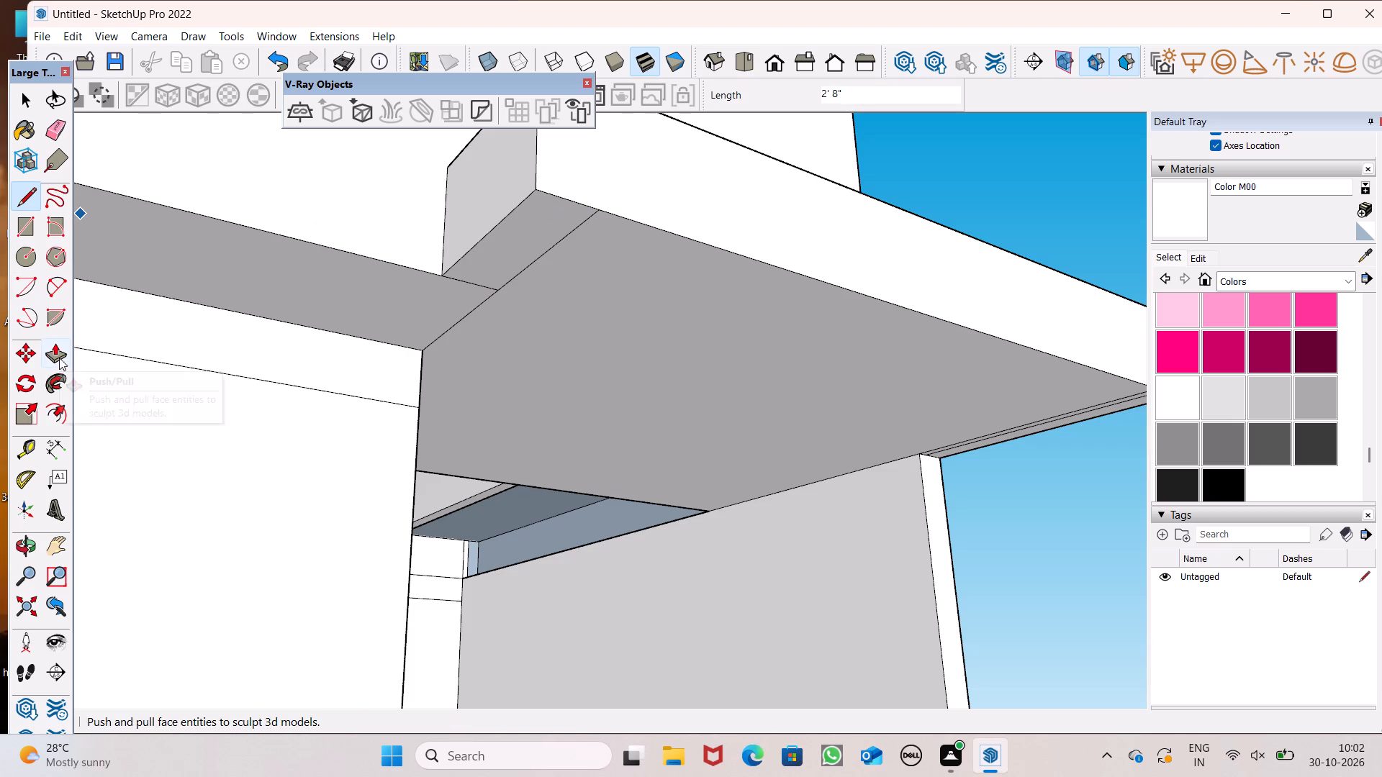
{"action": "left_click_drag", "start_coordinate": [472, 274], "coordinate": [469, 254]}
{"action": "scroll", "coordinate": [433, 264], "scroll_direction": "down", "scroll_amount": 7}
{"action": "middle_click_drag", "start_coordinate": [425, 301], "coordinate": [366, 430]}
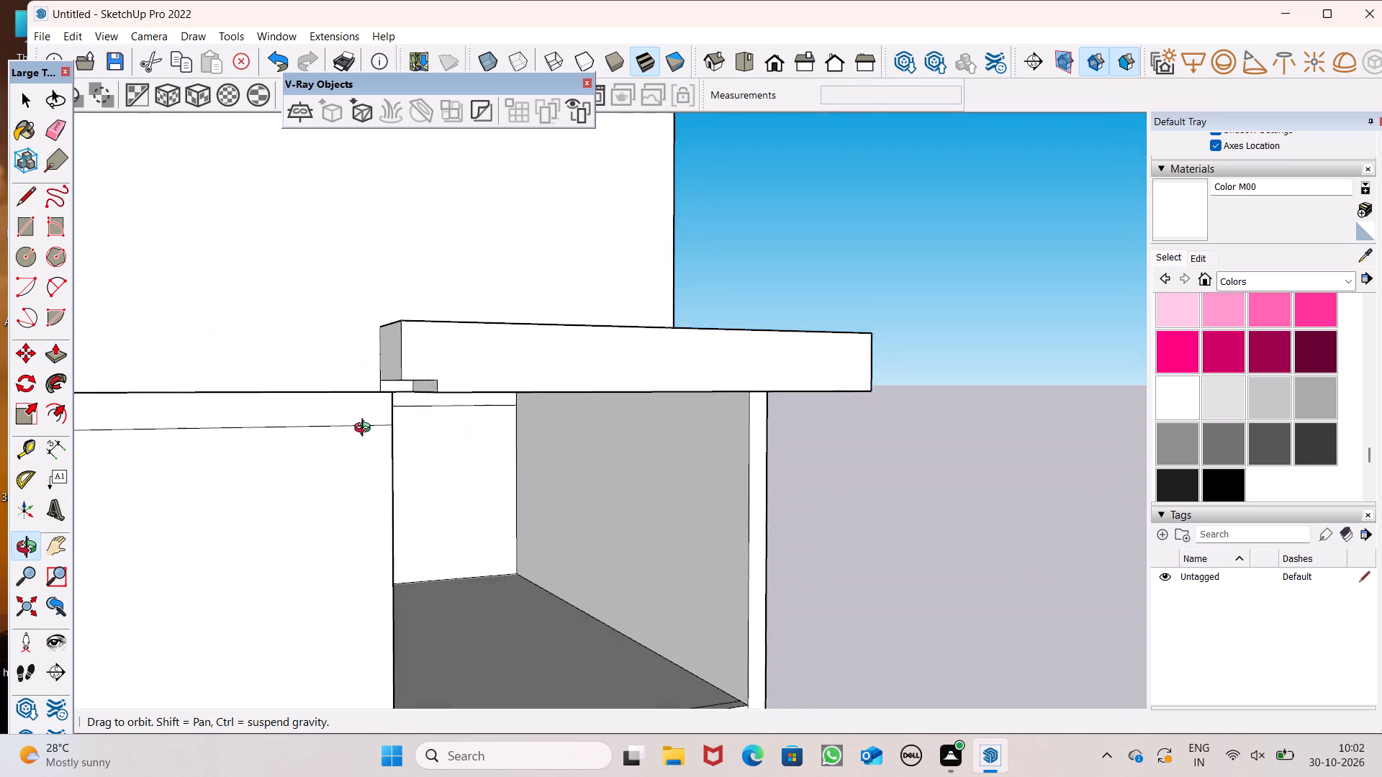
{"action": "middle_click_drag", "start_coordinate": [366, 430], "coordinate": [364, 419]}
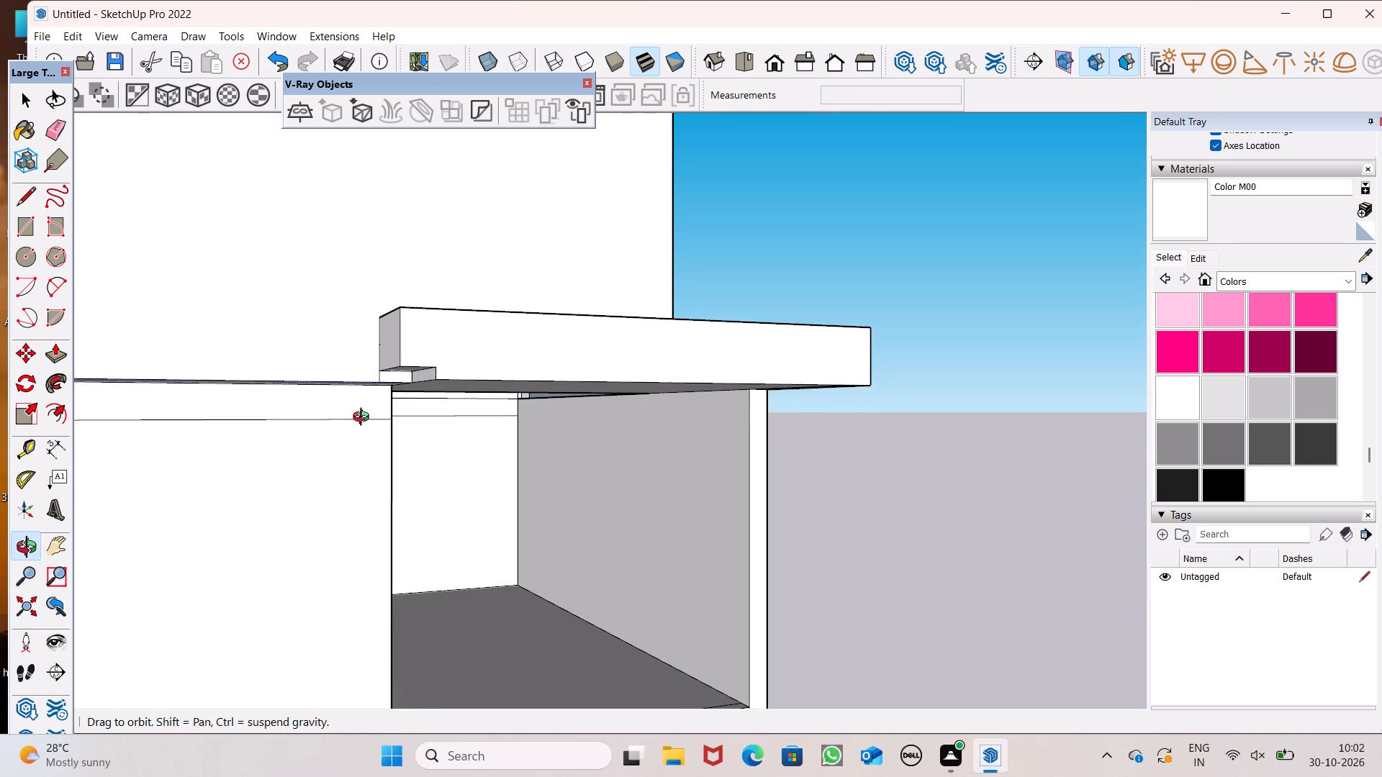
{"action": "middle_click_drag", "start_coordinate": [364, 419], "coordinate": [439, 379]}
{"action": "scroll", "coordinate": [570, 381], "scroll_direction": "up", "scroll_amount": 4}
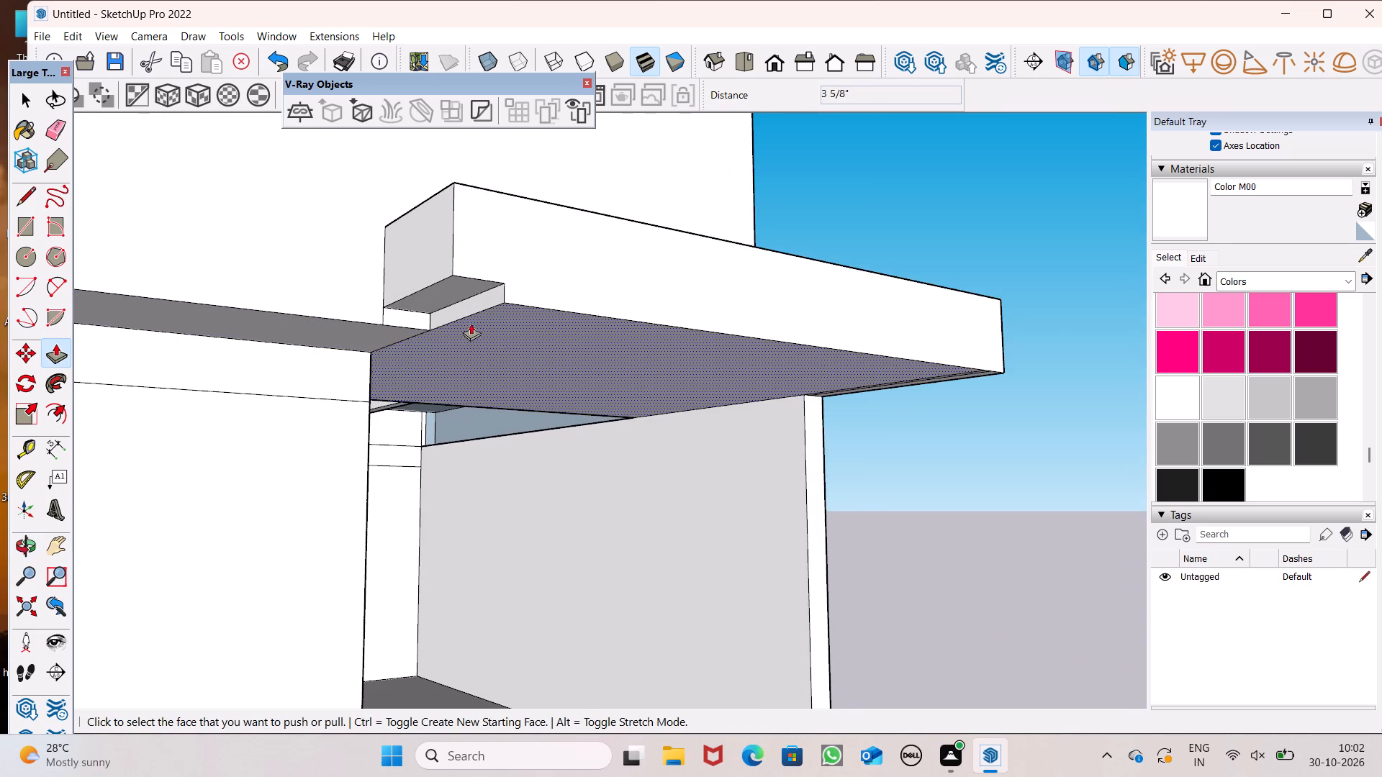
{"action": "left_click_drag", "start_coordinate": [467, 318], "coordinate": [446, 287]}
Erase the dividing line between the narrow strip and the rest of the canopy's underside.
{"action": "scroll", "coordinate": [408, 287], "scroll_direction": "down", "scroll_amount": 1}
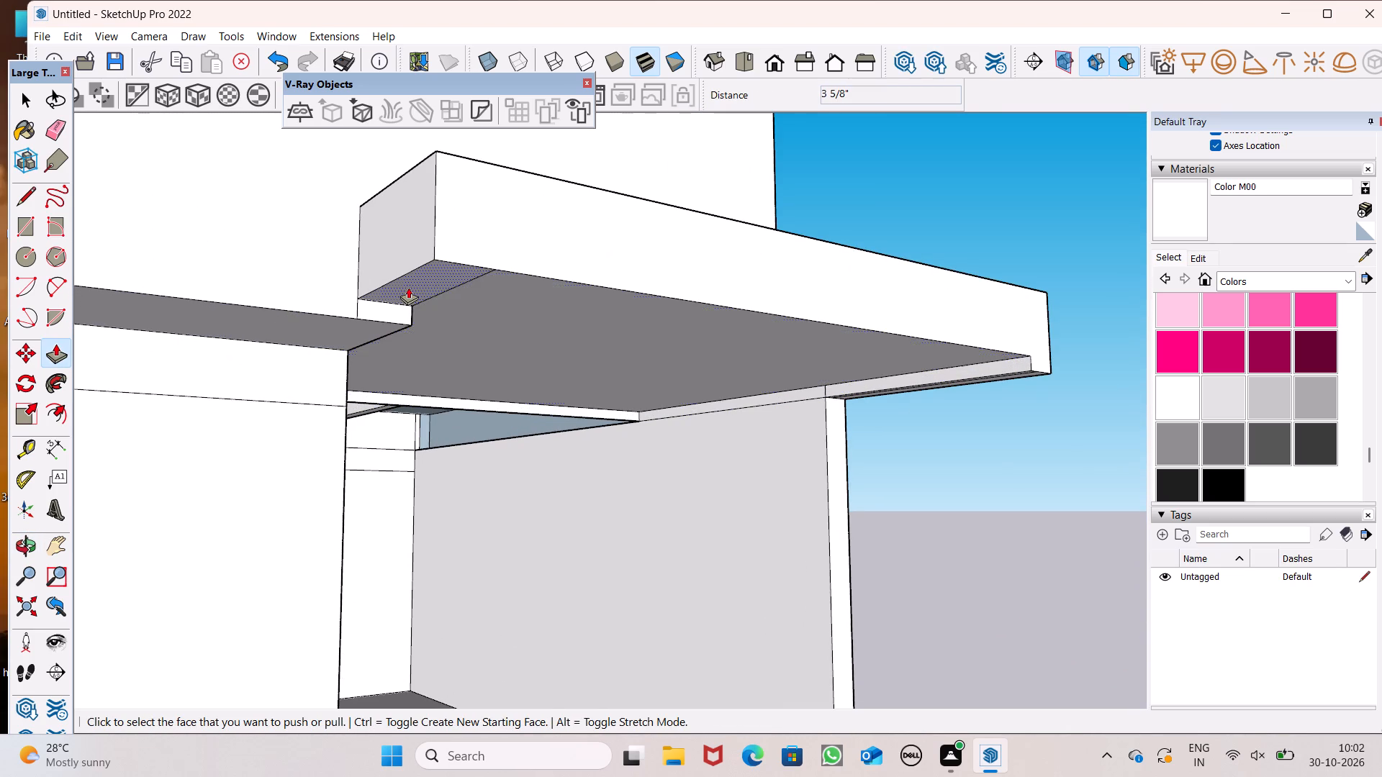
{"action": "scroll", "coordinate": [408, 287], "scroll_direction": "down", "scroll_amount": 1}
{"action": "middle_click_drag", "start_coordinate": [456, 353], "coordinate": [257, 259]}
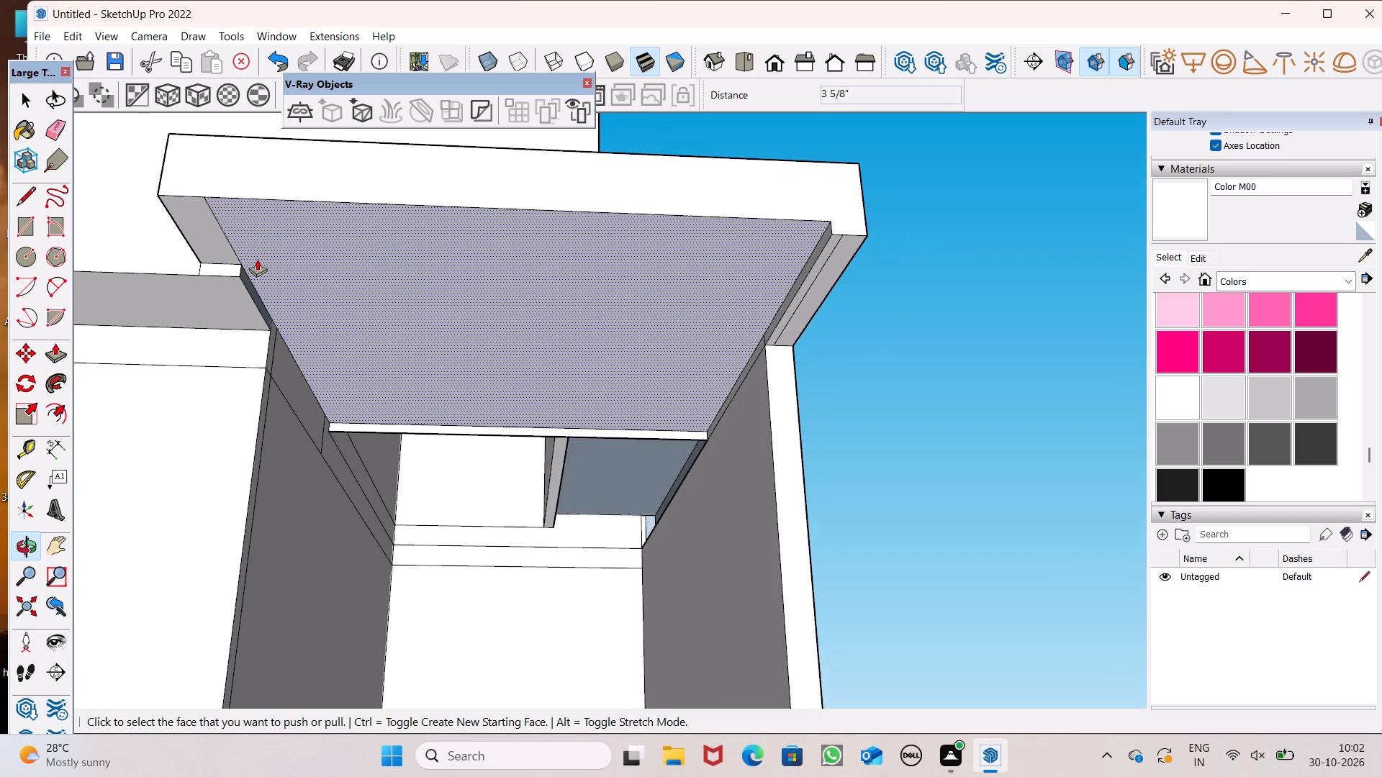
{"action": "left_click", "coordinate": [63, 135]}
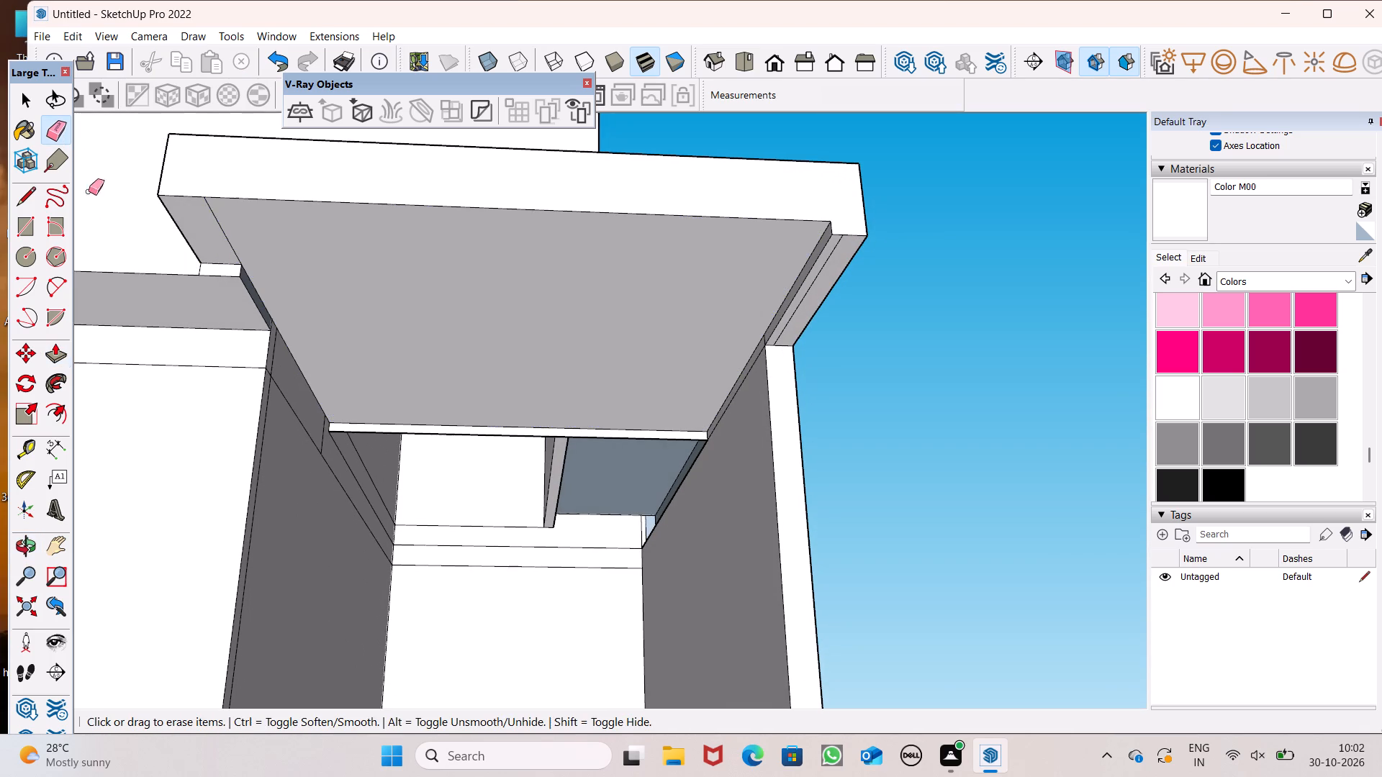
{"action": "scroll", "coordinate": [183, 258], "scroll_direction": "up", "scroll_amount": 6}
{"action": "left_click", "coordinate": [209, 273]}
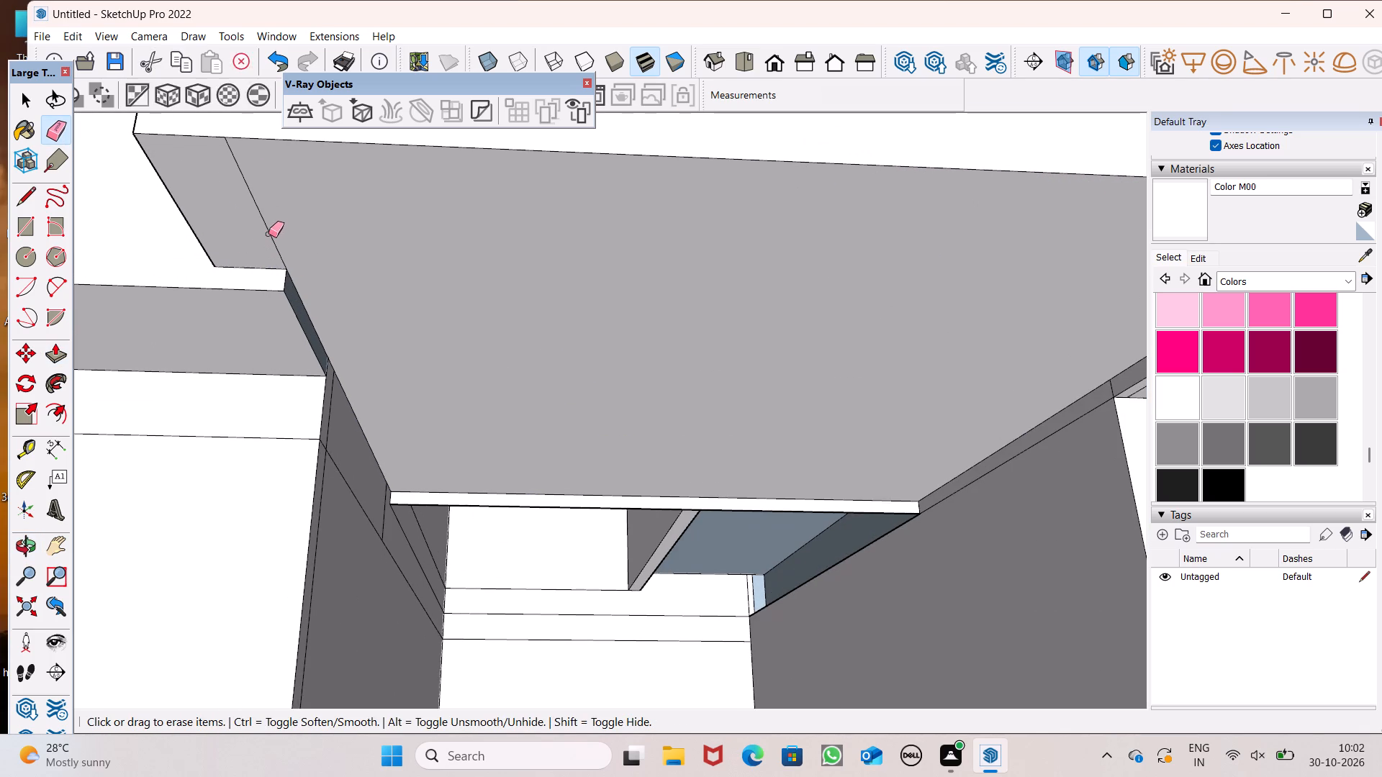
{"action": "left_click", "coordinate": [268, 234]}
Examine the canopy's underside and its junctions with the front and side walls.
{"action": "scroll", "coordinate": [364, 265], "scroll_direction": "down", "scroll_amount": 9}
{"action": "middle_click_drag", "start_coordinate": [425, 278], "coordinate": [584, 137]}
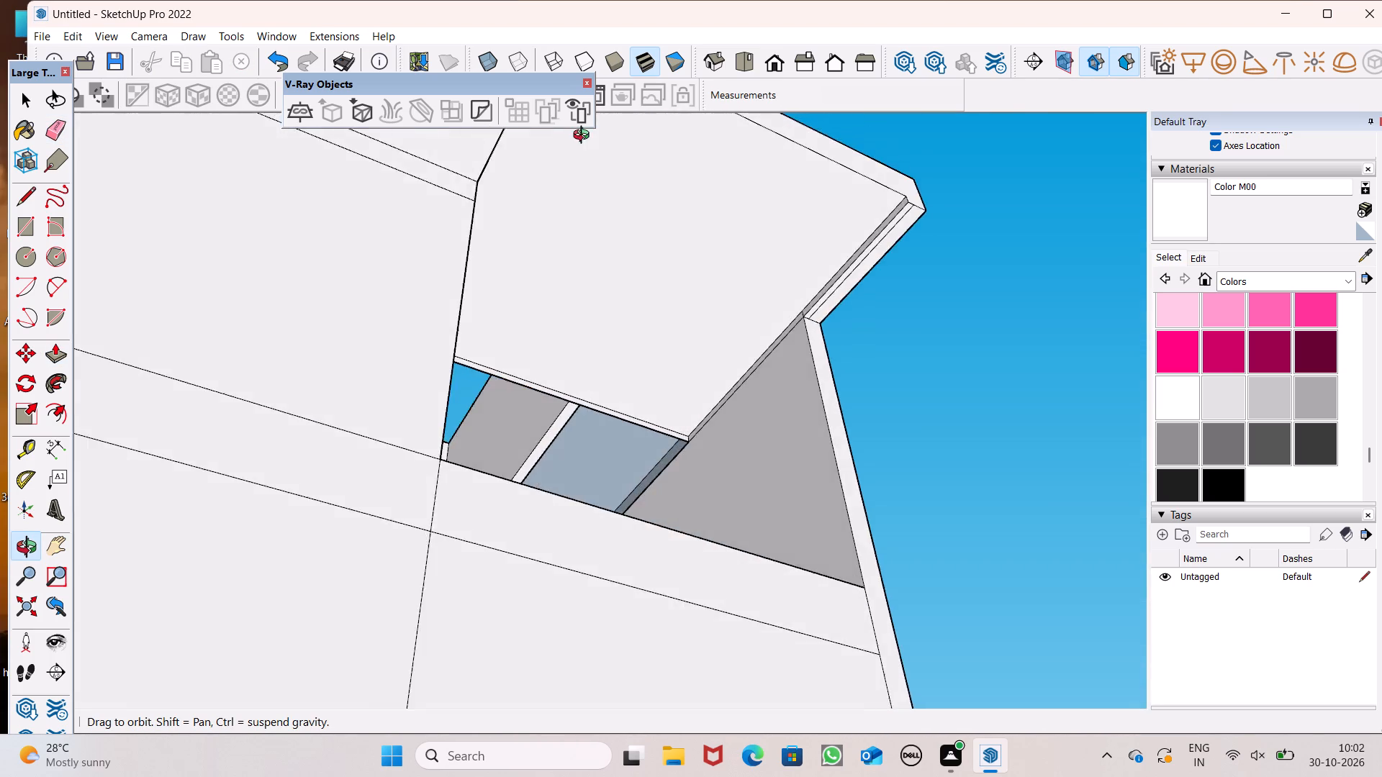
{"action": "middle_click_drag", "start_coordinate": [584, 137], "coordinate": [595, 213]}
{"action": "scroll", "coordinate": [640, 312], "scroll_direction": "up", "scroll_amount": 8}
{"action": "scroll", "coordinate": [645, 347], "scroll_direction": "down", "scroll_amount": 5}
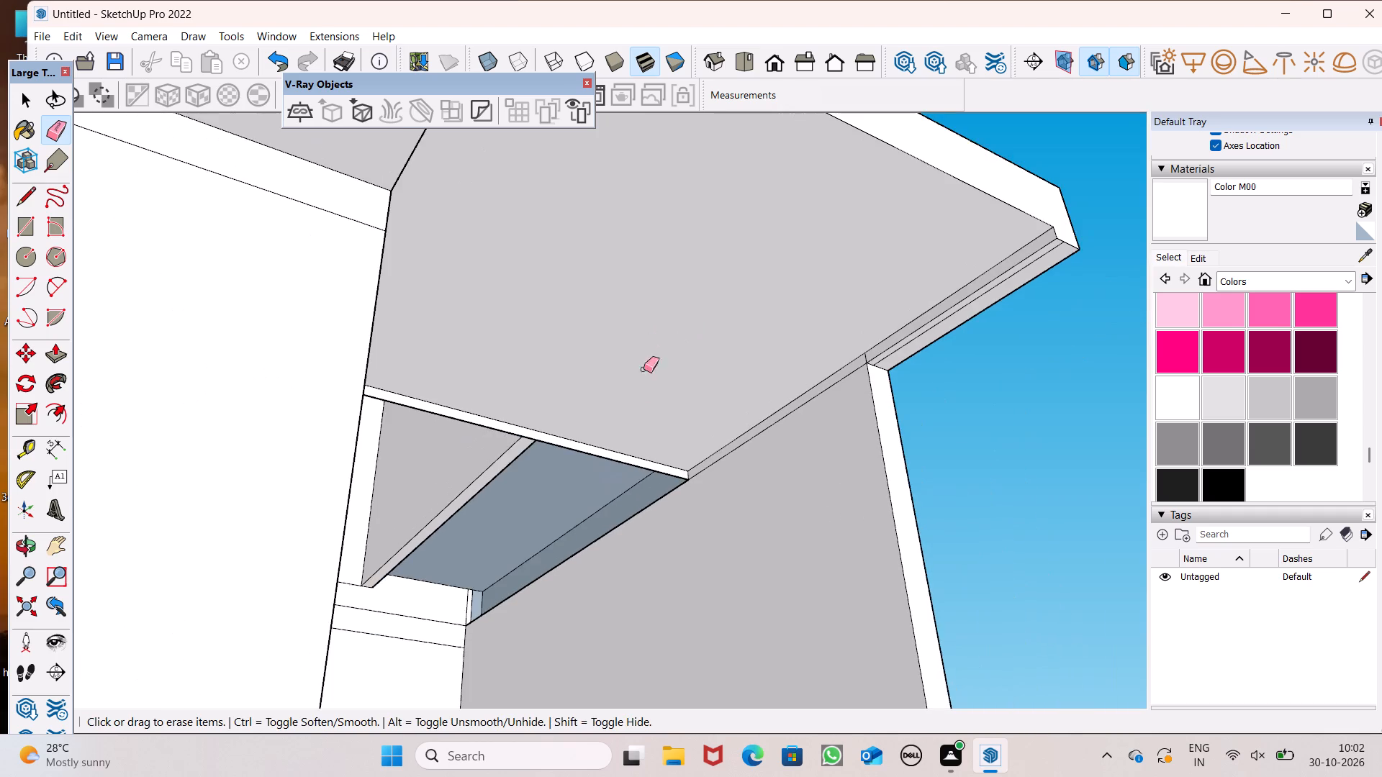
{"action": "middle_click_drag", "start_coordinate": [646, 394], "coordinate": [565, 417]}
{"action": "middle_click_drag", "start_coordinate": [565, 417], "coordinate": [566, 412]}
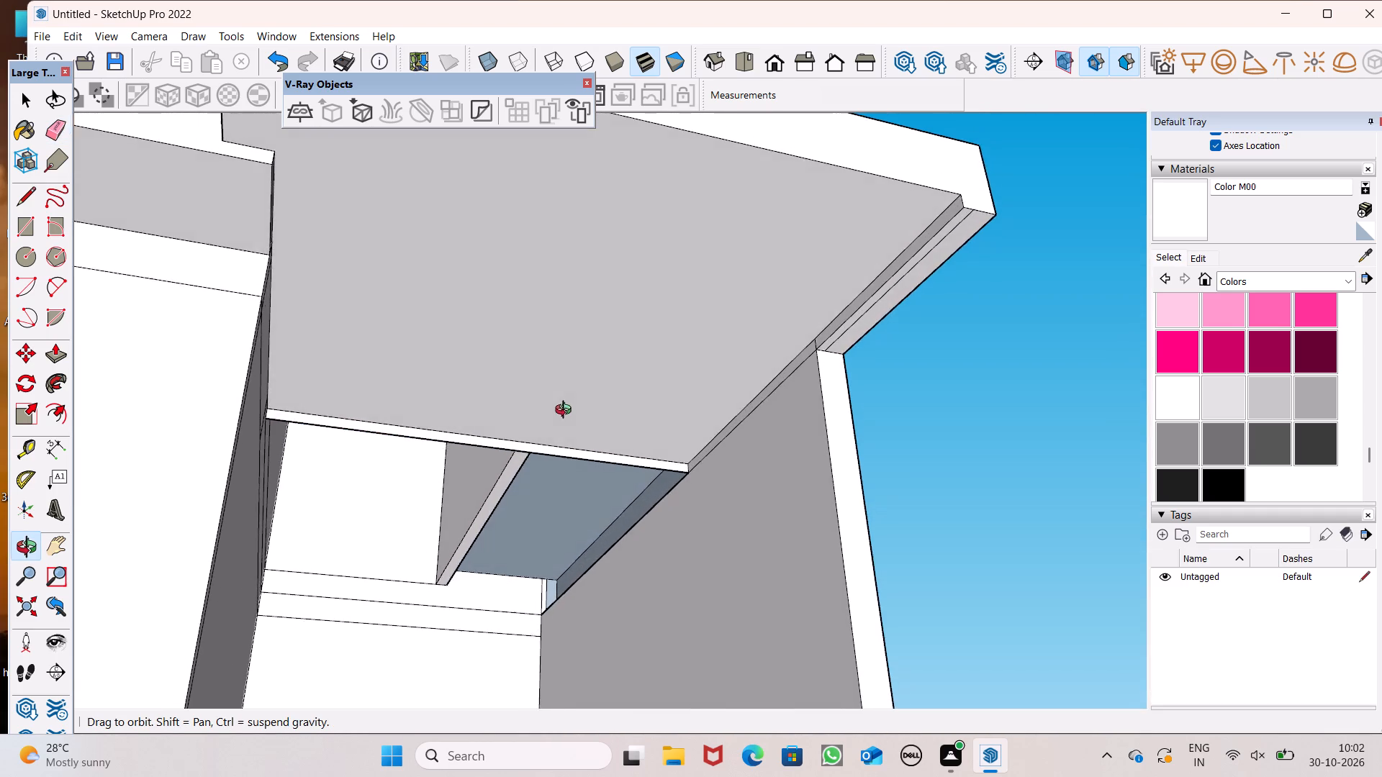
{"action": "middle_click_drag", "start_coordinate": [566, 412], "coordinate": [586, 383]}
{"action": "scroll", "coordinate": [590, 365], "scroll_direction": "down", "scroll_amount": 1}
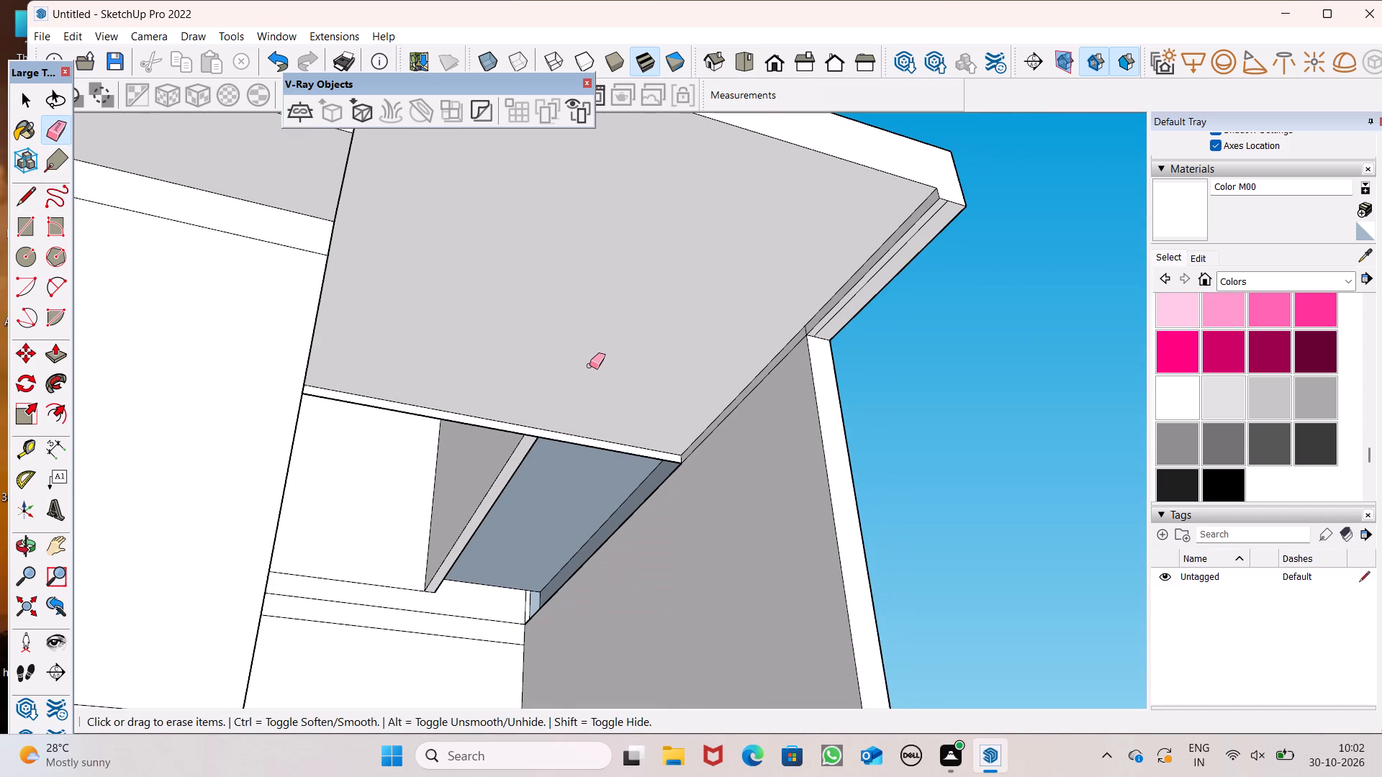
Undo the recent canopy edits, back through the underside changes, the inner end extension and the slab thickening.
{"action": "key", "text": "ctrl+z"}
{"action": "key", "text": "ctrl+z"}
{"action": "key", "text": "ctrl+z"}
{"action": "key", "text": "ctrl+z"}
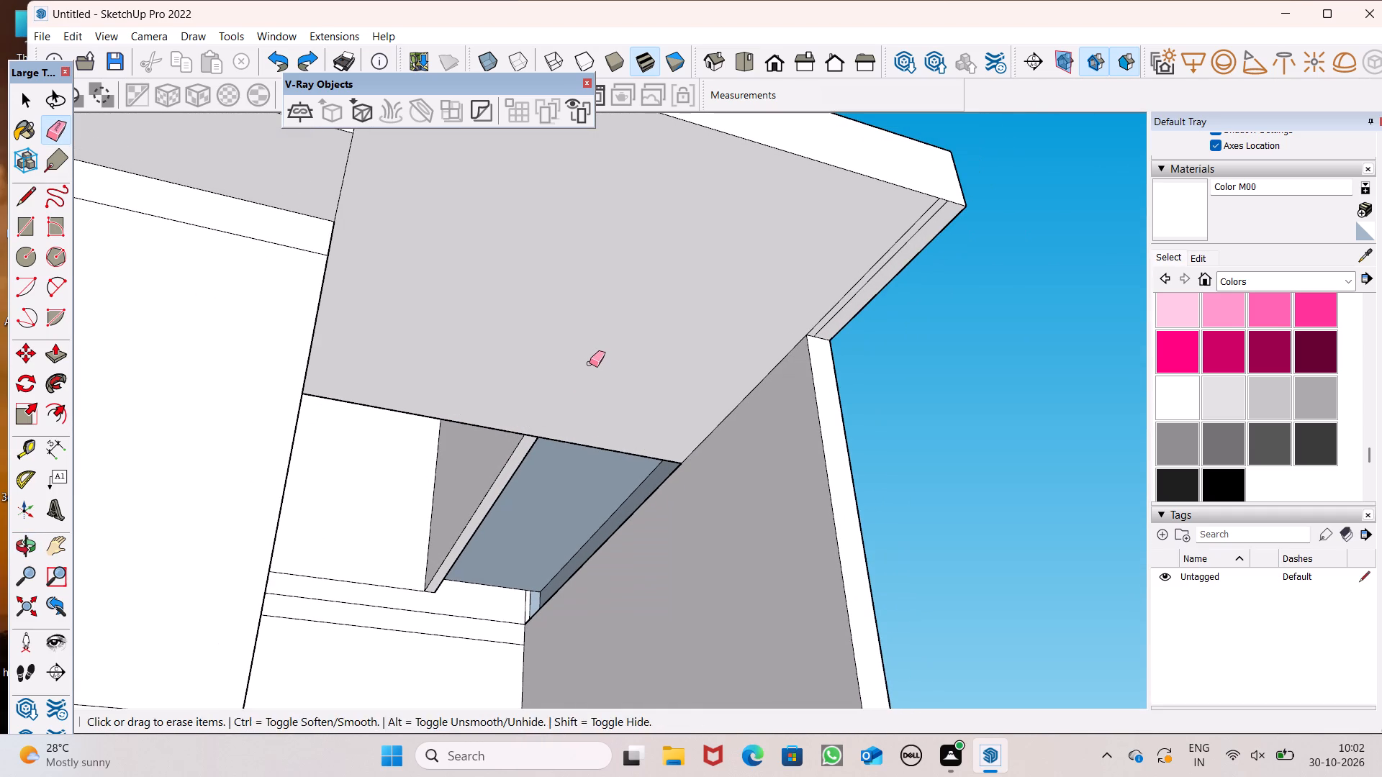
{"action": "key", "text": "ctrl+z"}
{"action": "key", "text": "ctrl+z"}
{"action": "key", "text": "ctrl+z"}
{"action": "key", "text": "ctrl+z"}
{"action": "middle_click_drag", "start_coordinate": [656, 436], "coordinate": [679, 461]}
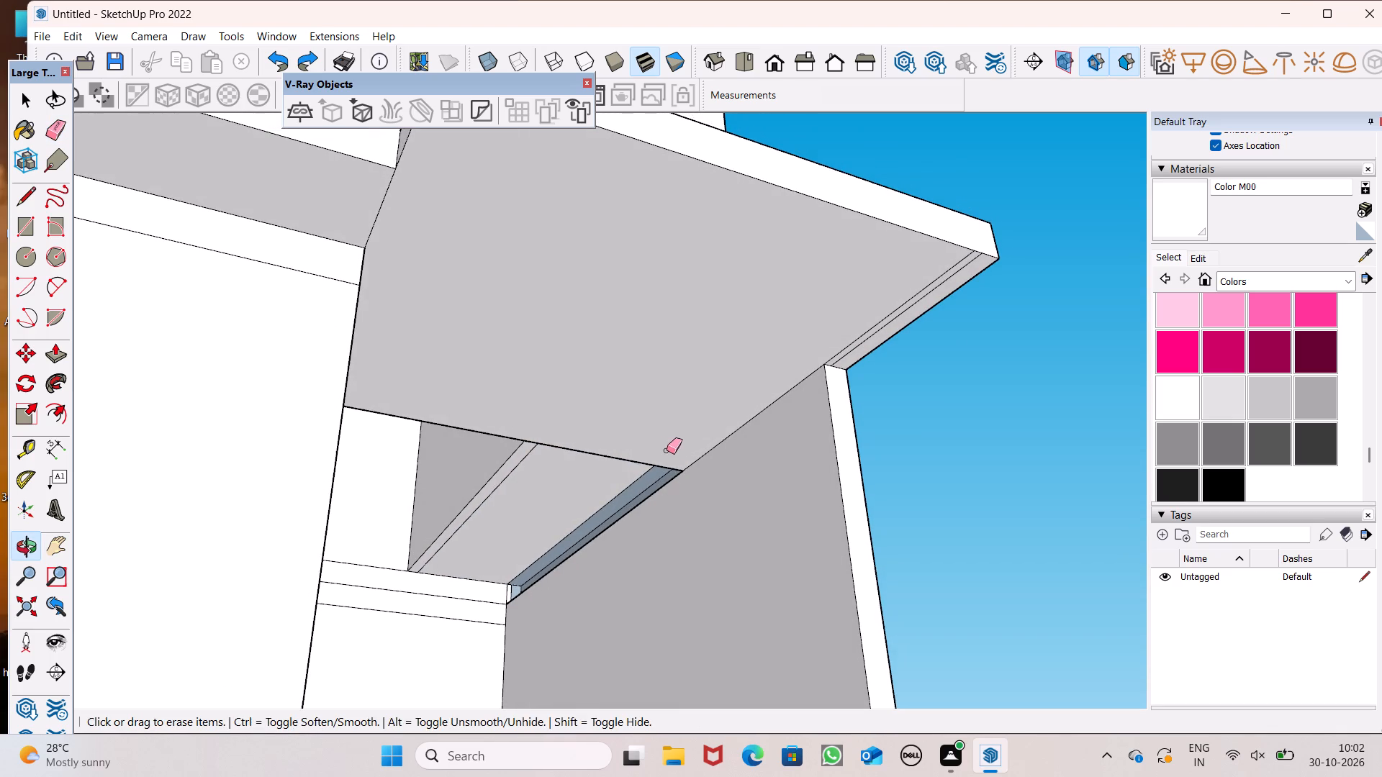
{"action": "key", "text": "ctrl+z"}
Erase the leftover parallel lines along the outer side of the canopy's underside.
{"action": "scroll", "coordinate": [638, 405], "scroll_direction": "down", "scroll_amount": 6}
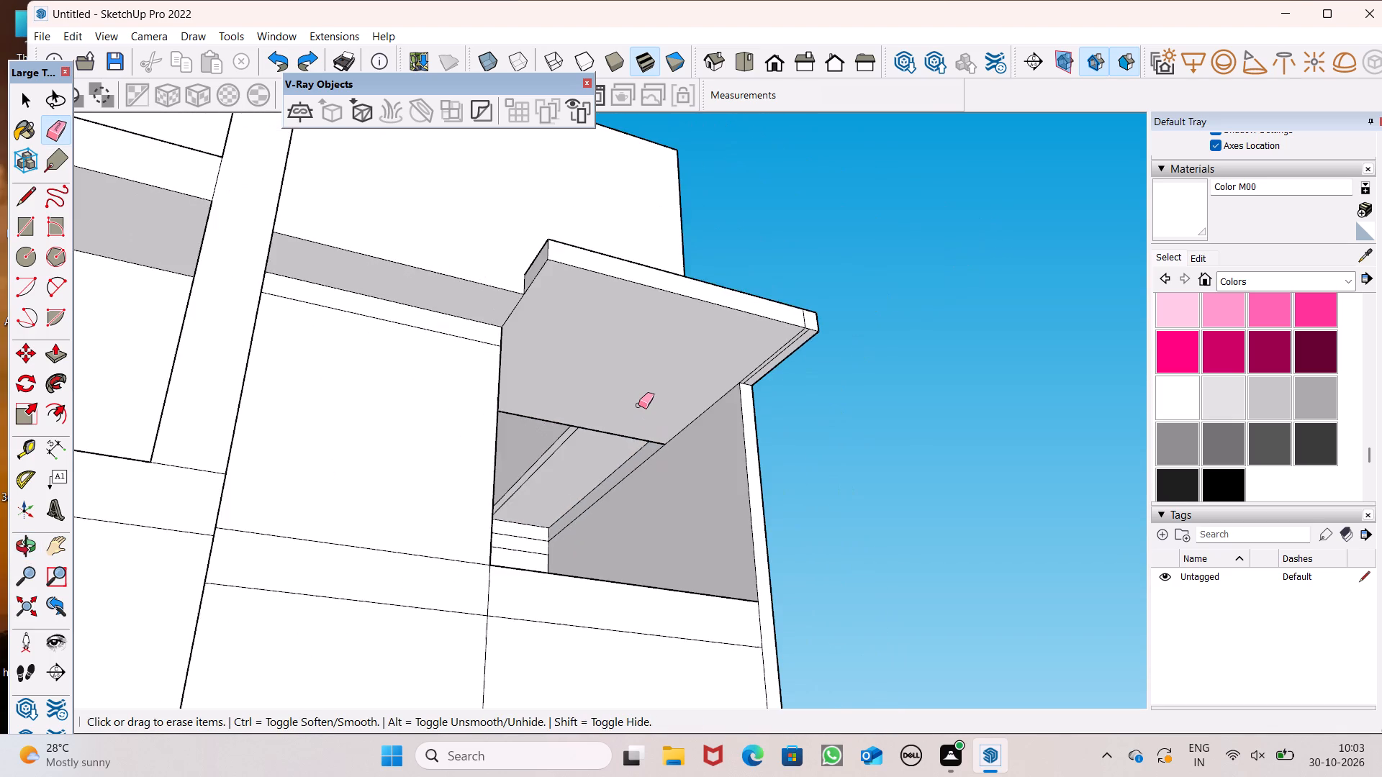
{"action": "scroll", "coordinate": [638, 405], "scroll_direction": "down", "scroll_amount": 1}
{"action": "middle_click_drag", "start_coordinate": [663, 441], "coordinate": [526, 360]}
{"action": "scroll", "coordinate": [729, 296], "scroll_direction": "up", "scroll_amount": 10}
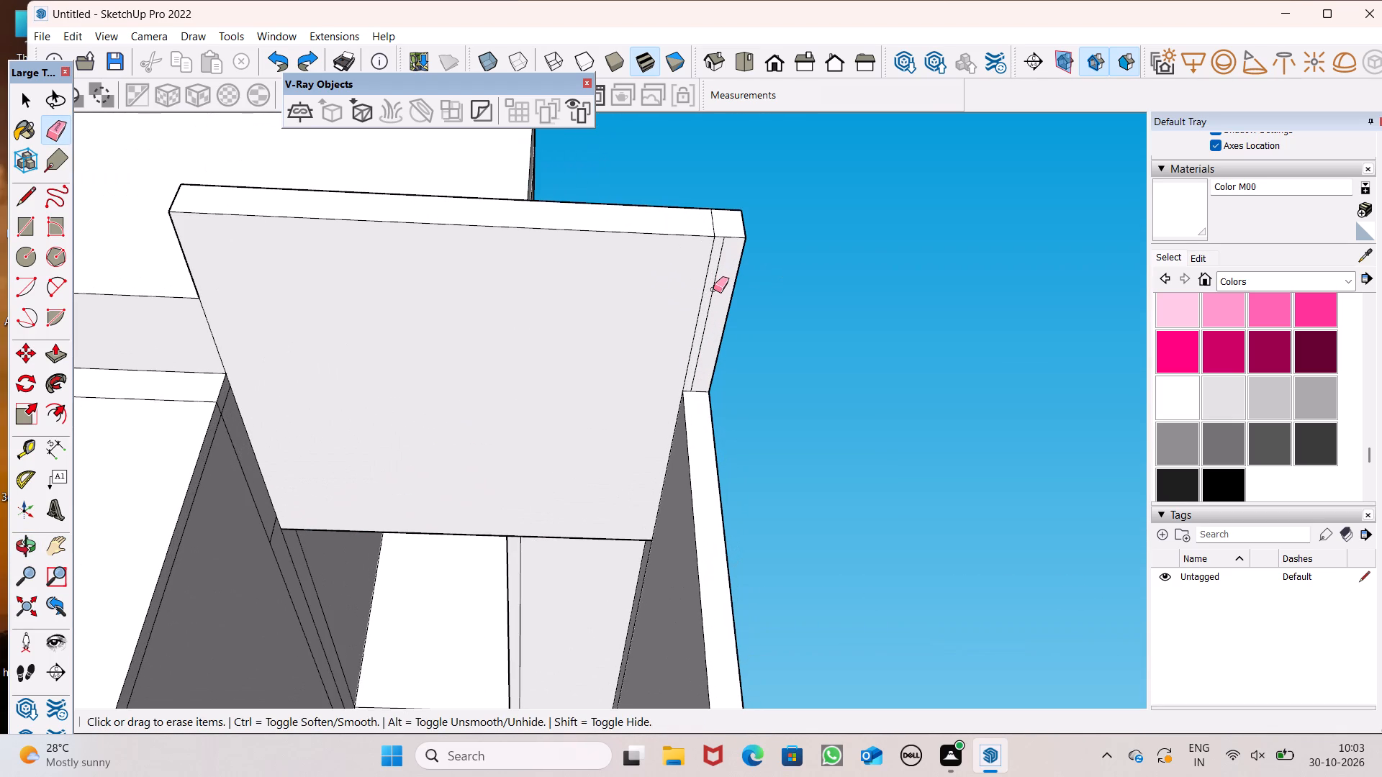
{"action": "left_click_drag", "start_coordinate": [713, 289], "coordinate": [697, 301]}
Examine the whole building's front and side, including how the canopy projects beyond the side wall.
{"action": "scroll", "coordinate": [697, 301], "scroll_direction": "down", "scroll_amount": 5}
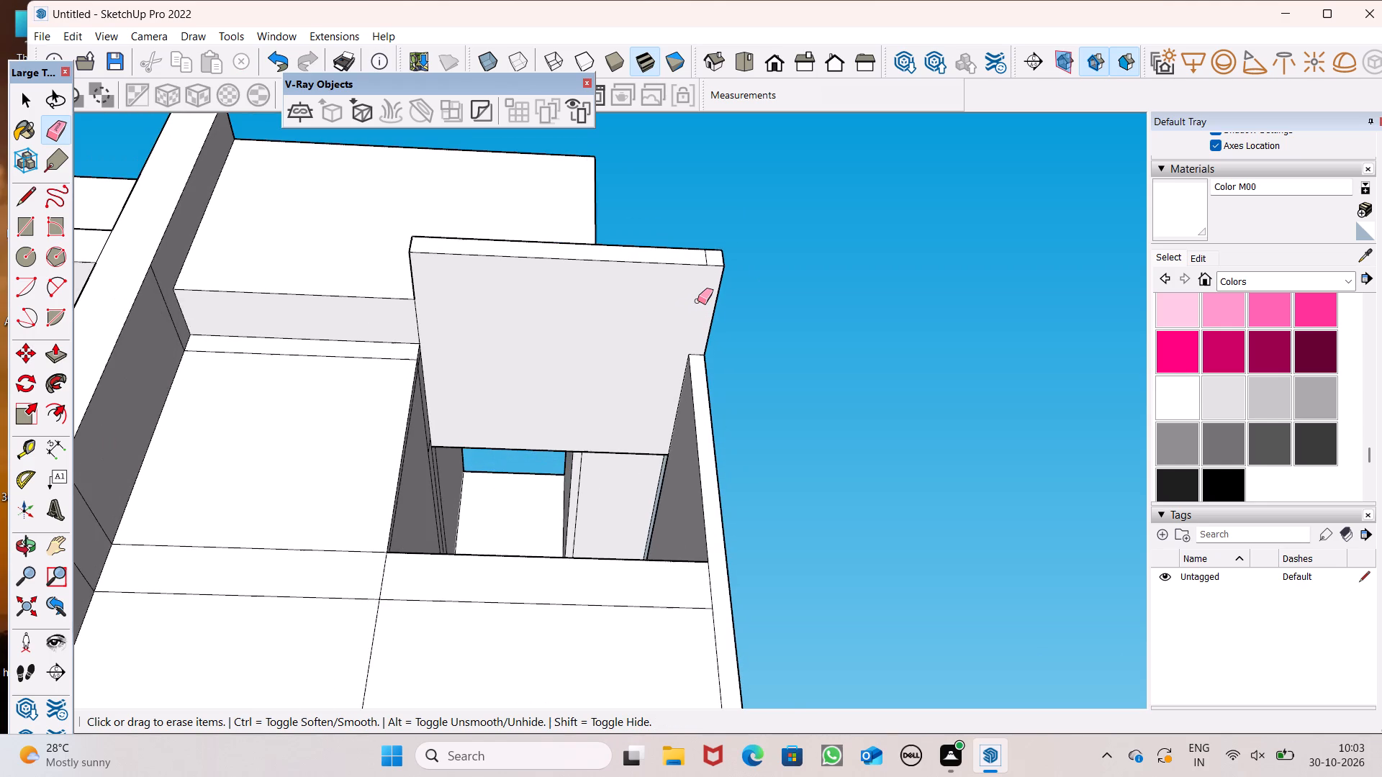
{"action": "scroll", "coordinate": [697, 301], "scroll_direction": "down", "scroll_amount": 4}
{"action": "middle_click_drag", "start_coordinate": [697, 305], "coordinate": [641, 438]}
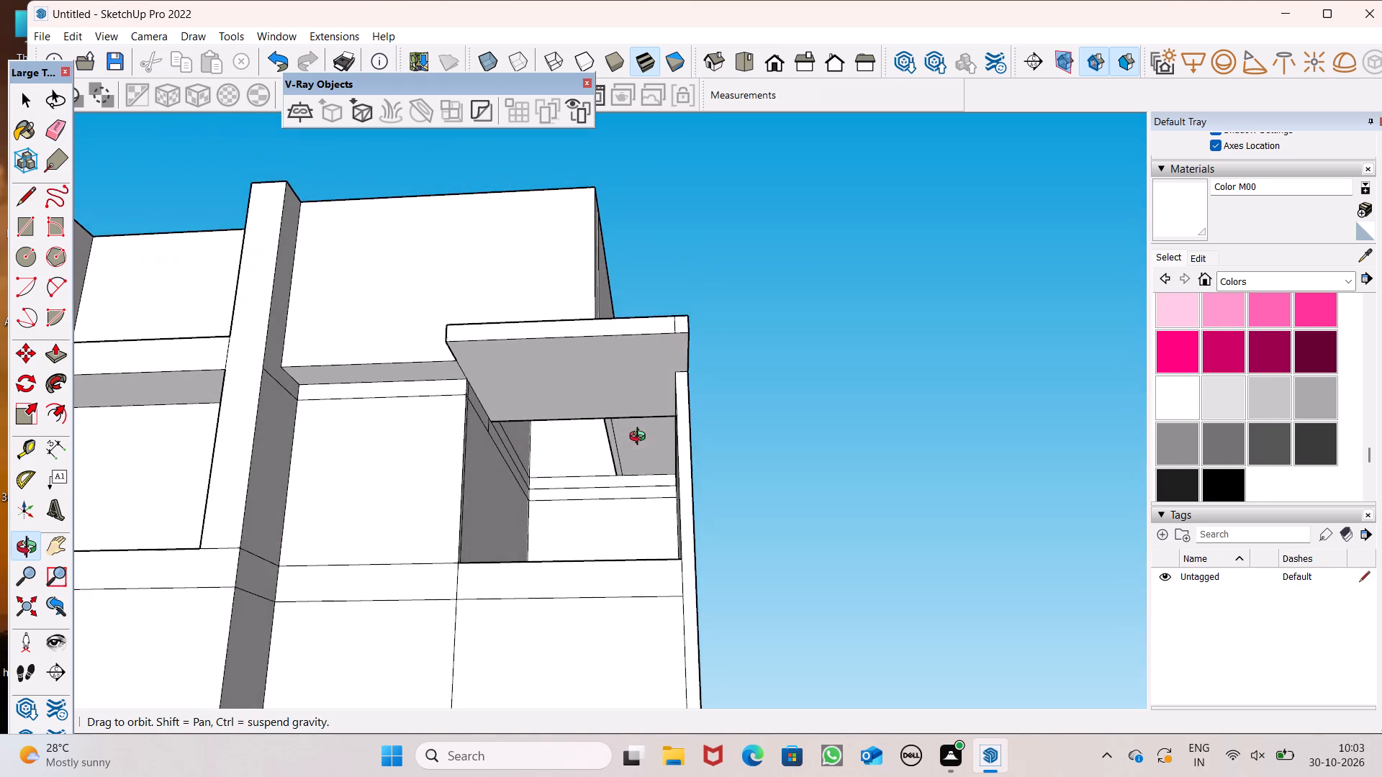
{"action": "middle_click_drag", "start_coordinate": [641, 438], "coordinate": [638, 440]}
{"action": "scroll", "coordinate": [620, 360], "scroll_direction": "down", "scroll_amount": 4}
{"action": "middle_click_drag", "start_coordinate": [620, 360], "coordinate": [863, 441]}
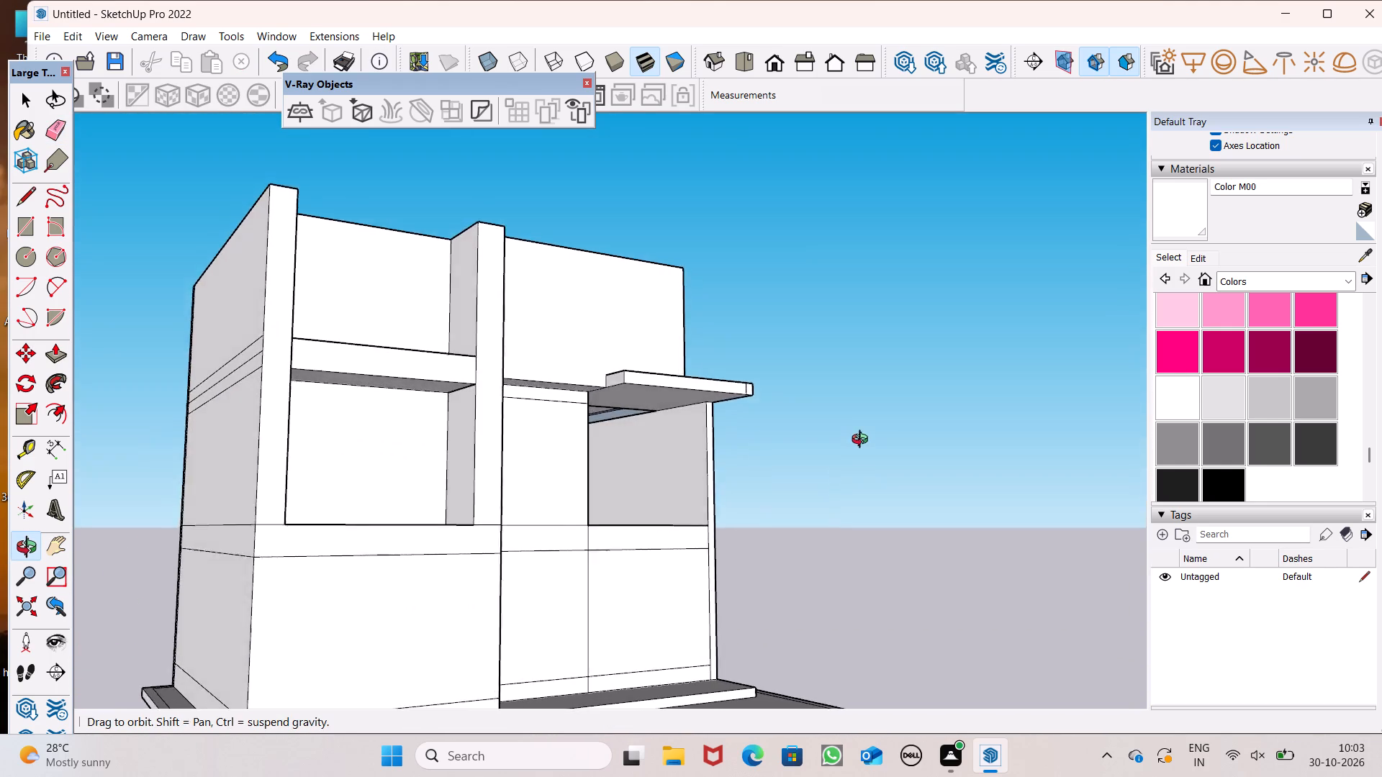
{"action": "middle_click_drag", "start_coordinate": [863, 441], "coordinate": [732, 504]}
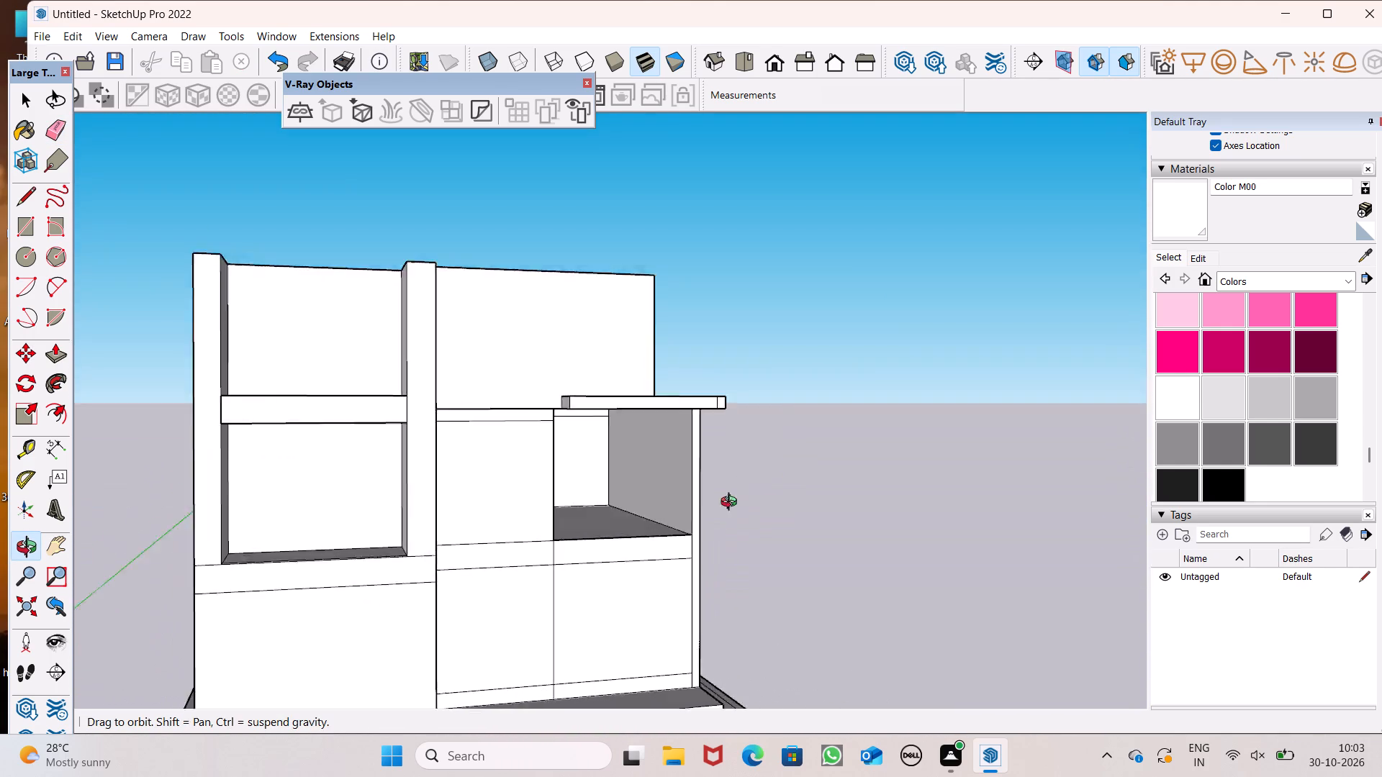
{"action": "middle_click_drag", "start_coordinate": [732, 504], "coordinate": [406, 528]}
{"action": "scroll", "coordinate": [610, 375], "scroll_direction": "down", "scroll_amount": 6}
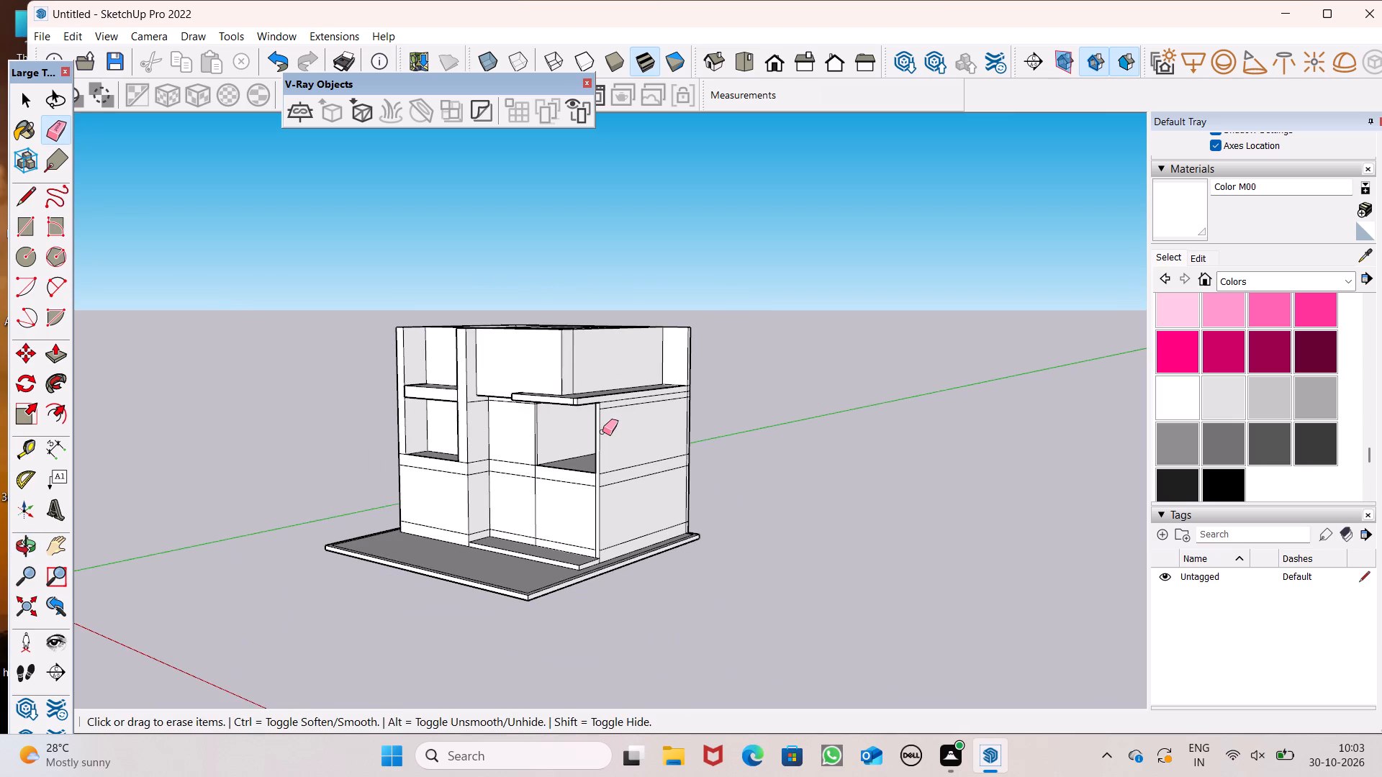
{"action": "middle_click_drag", "start_coordinate": [605, 431], "coordinate": [1036, 306]}
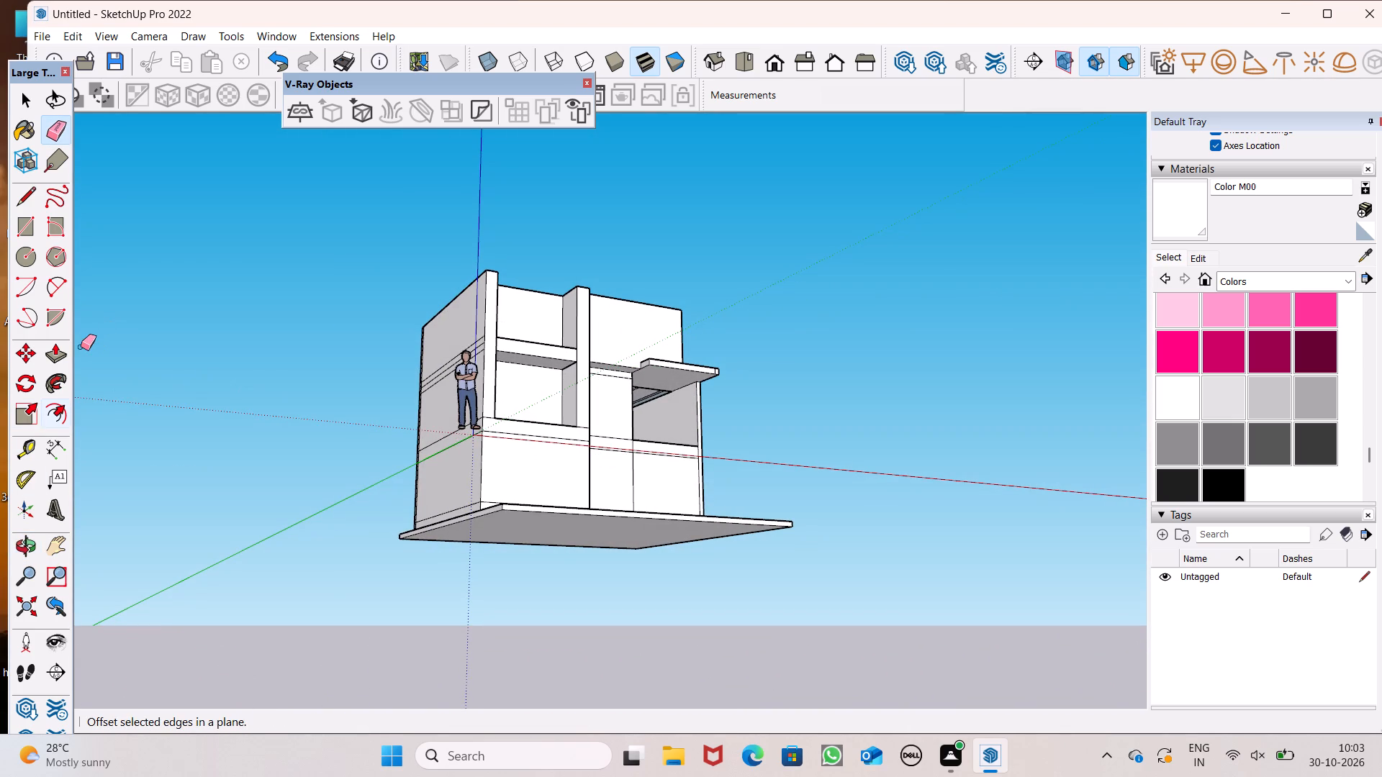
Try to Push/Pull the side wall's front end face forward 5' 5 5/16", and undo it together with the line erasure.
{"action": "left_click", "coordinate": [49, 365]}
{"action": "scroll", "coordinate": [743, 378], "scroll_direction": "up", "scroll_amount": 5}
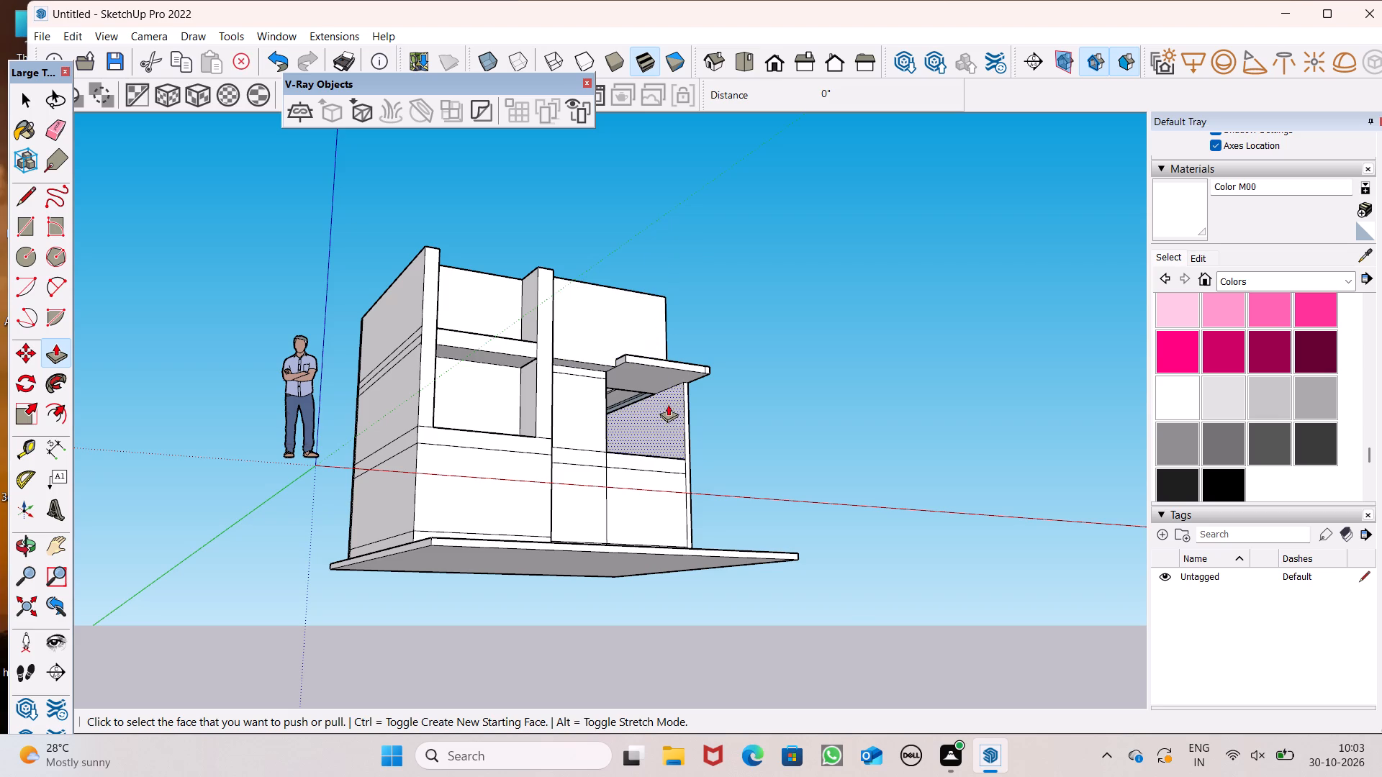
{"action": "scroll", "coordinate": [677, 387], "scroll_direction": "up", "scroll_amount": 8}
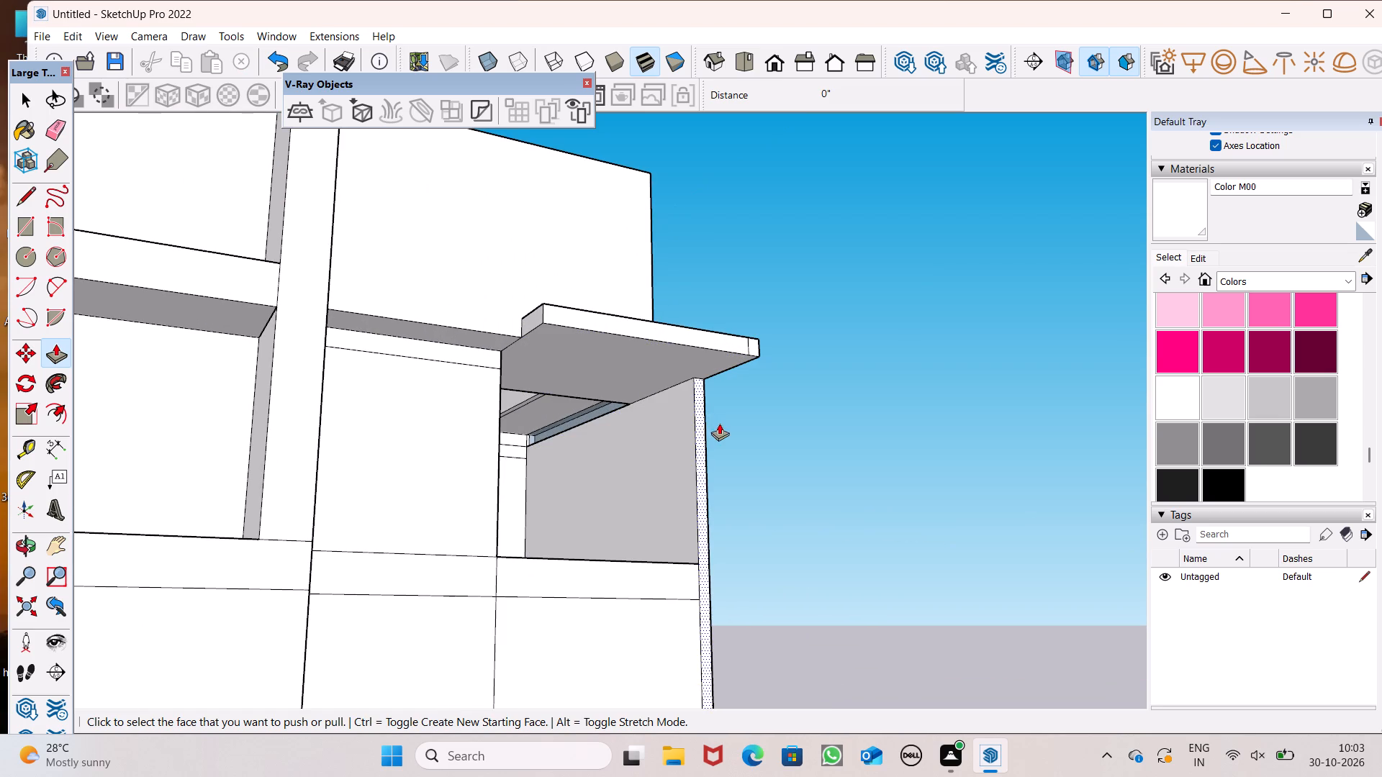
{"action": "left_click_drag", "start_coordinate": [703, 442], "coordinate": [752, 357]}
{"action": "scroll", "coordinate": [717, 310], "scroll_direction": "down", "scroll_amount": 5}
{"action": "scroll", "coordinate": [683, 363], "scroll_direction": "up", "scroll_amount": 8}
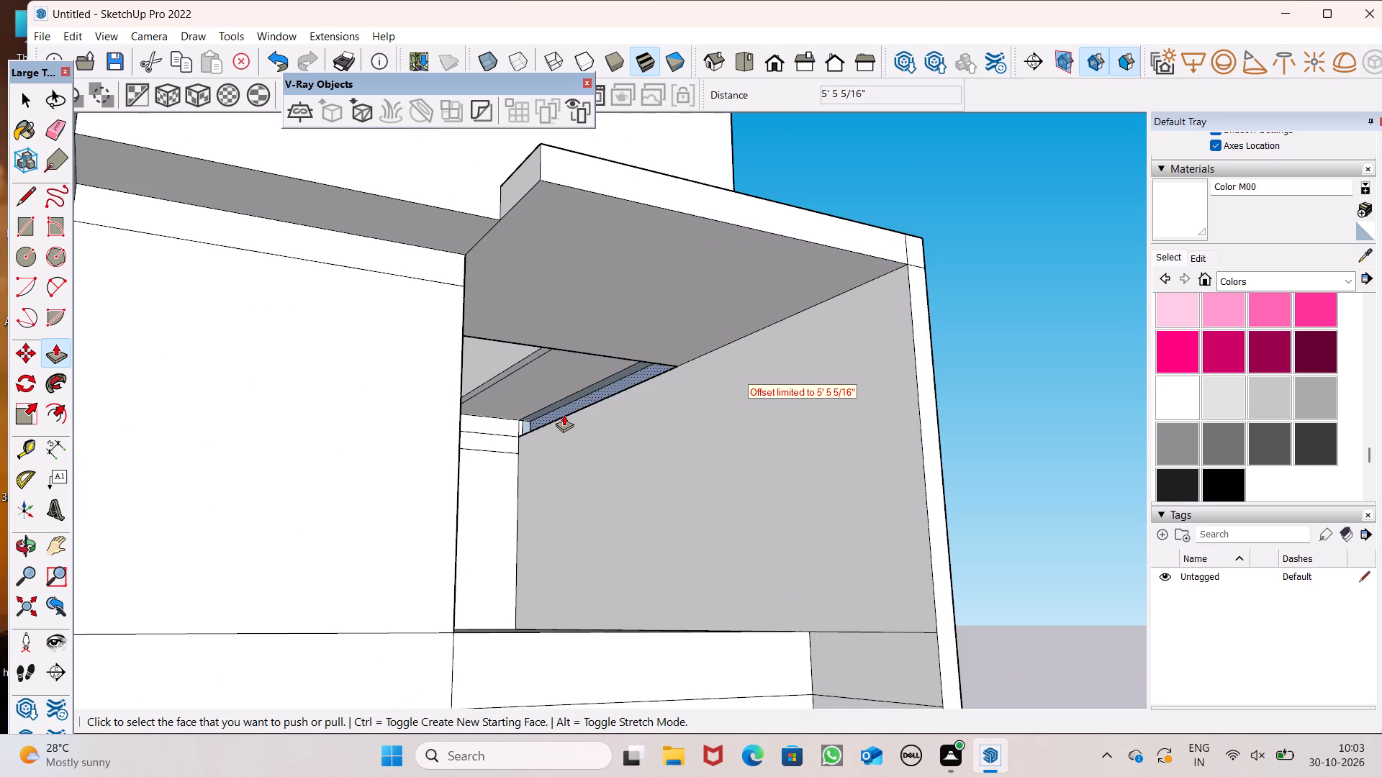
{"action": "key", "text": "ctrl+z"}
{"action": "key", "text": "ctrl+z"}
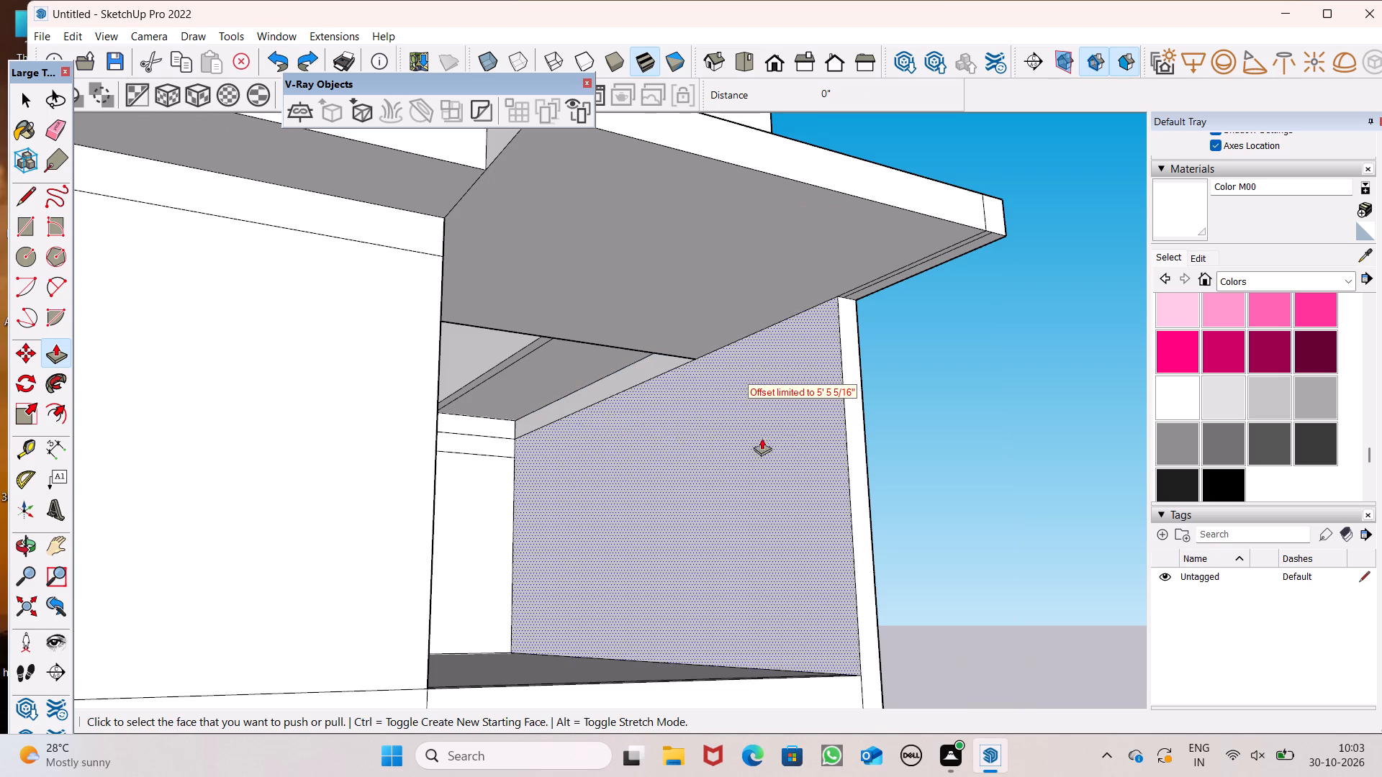
Push/Pull the side wall's front end face forward 5' 5 5/16" to align with the canopy's front edge.
{"action": "left_click_drag", "start_coordinate": [853, 452], "coordinate": [951, 229]}
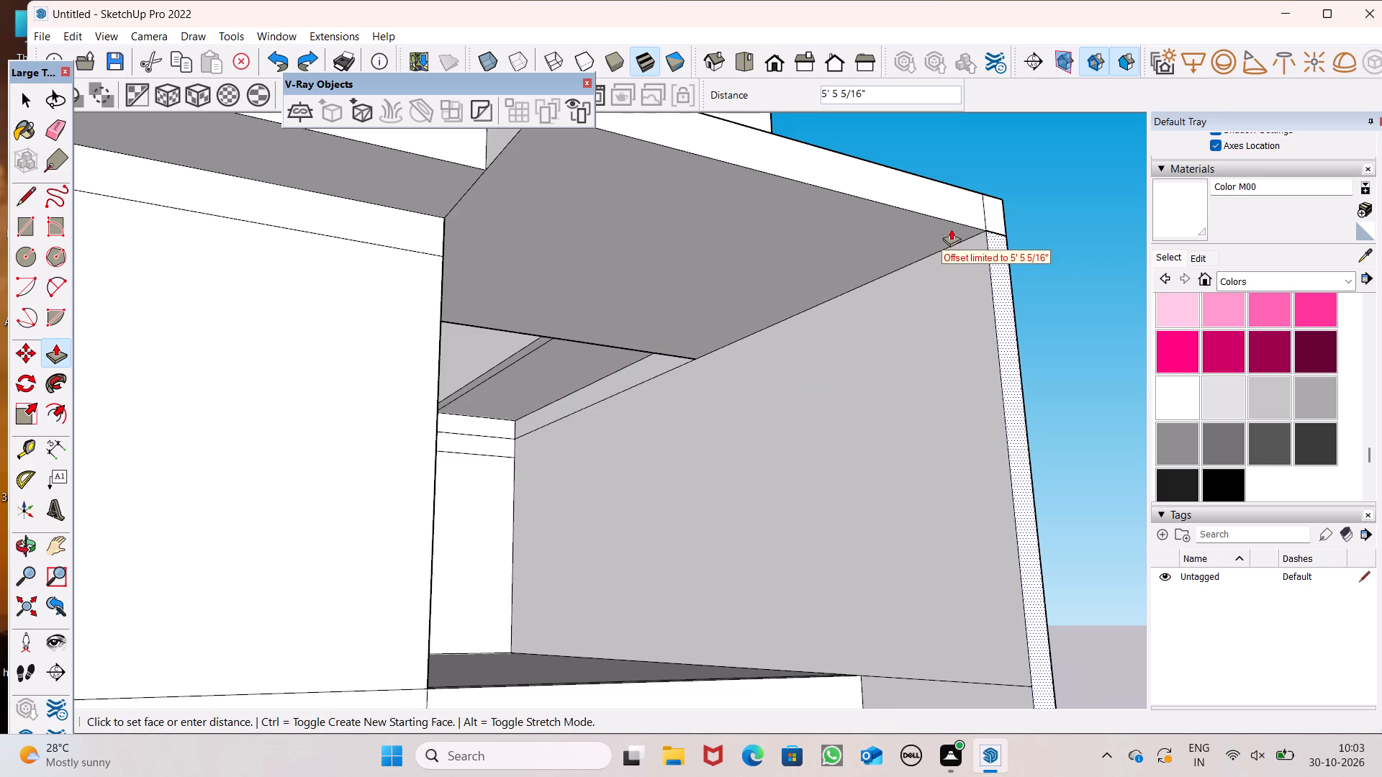
{"action": "left_click_drag", "start_coordinate": [951, 229], "coordinate": [951, 230]}
Push/Pull the canopy's top face upward to thicken the slab.
{"action": "scroll", "coordinate": [818, 278], "scroll_direction": "down", "scroll_amount": 10}
{"action": "middle_click_drag", "start_coordinate": [801, 359], "coordinate": [584, 460]}
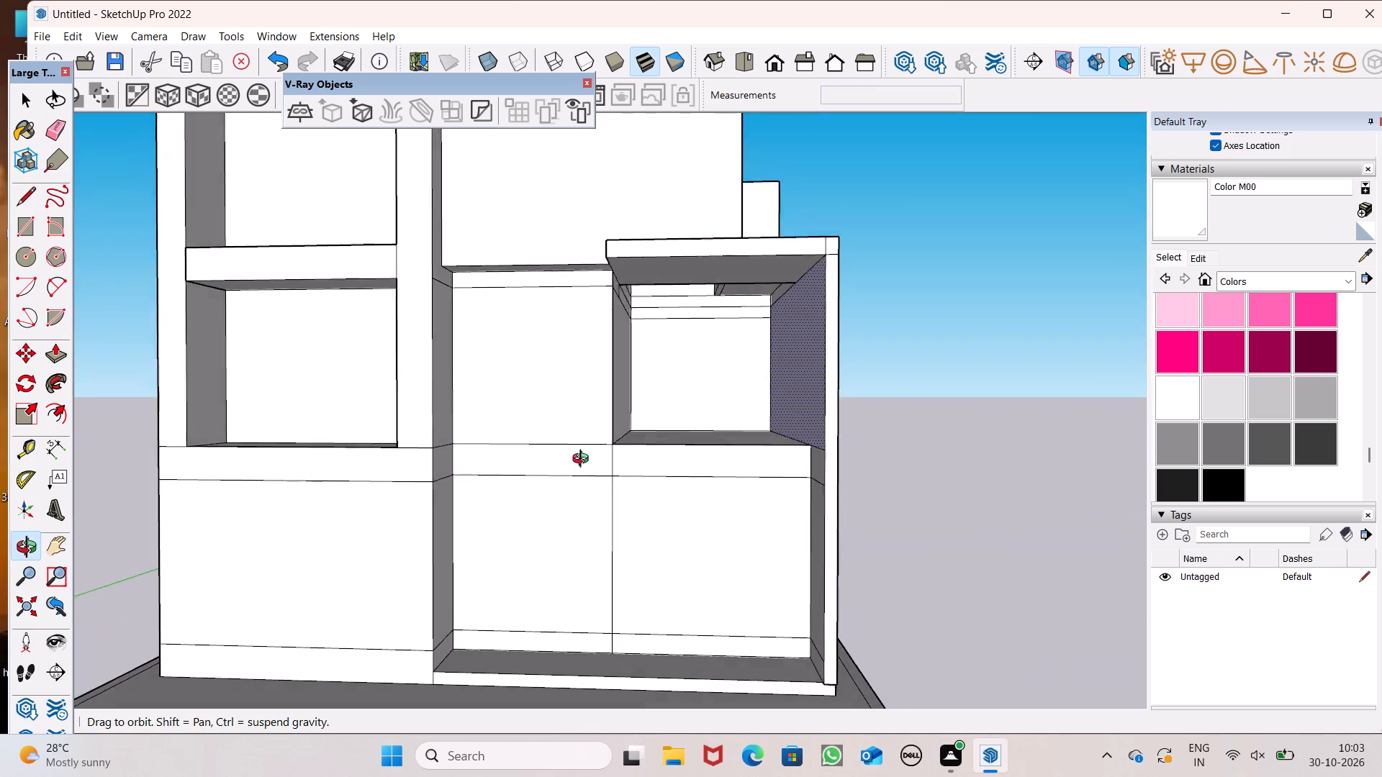
{"action": "middle_click_drag", "start_coordinate": [584, 460], "coordinate": [757, 363]}
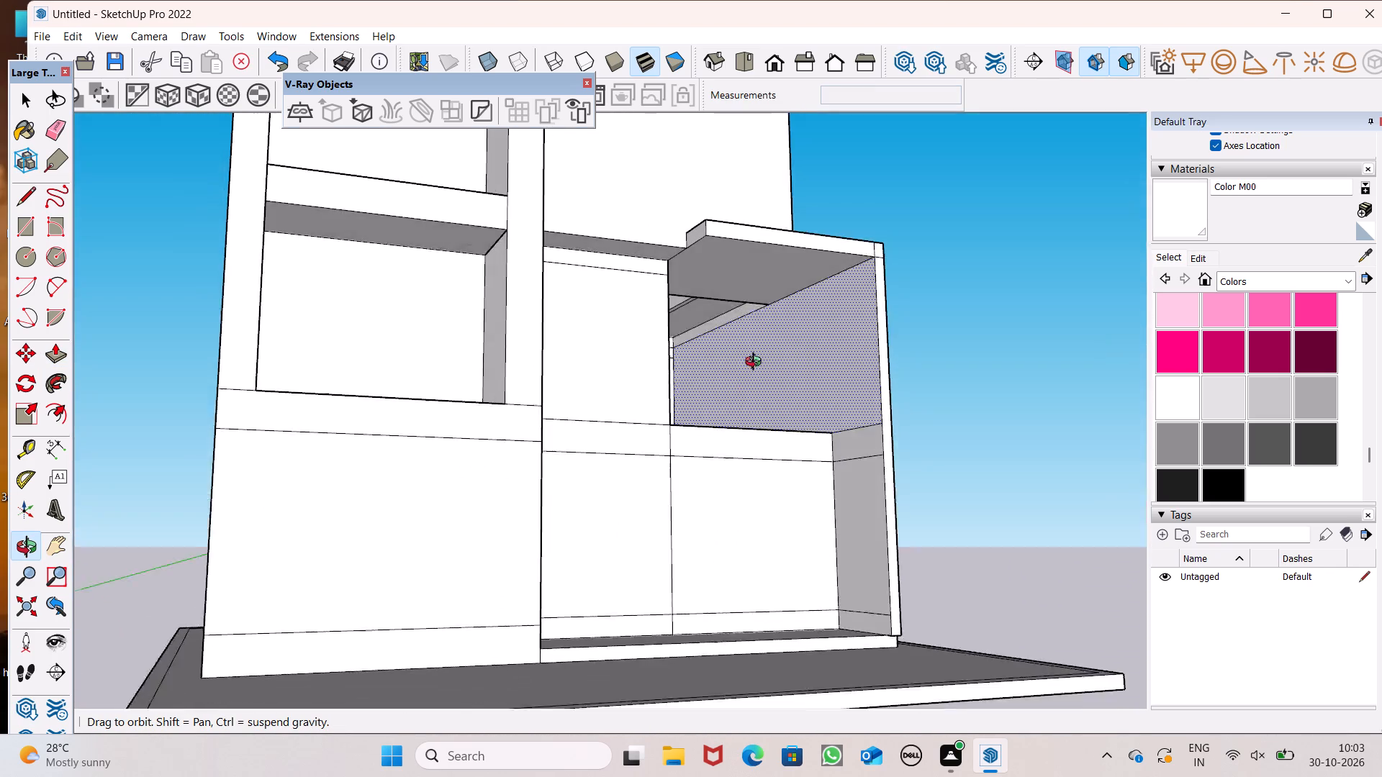
{"action": "middle_click_drag", "start_coordinate": [757, 363], "coordinate": [762, 616]}
{"action": "scroll", "coordinate": [739, 416], "scroll_direction": "up", "scroll_amount": 6}
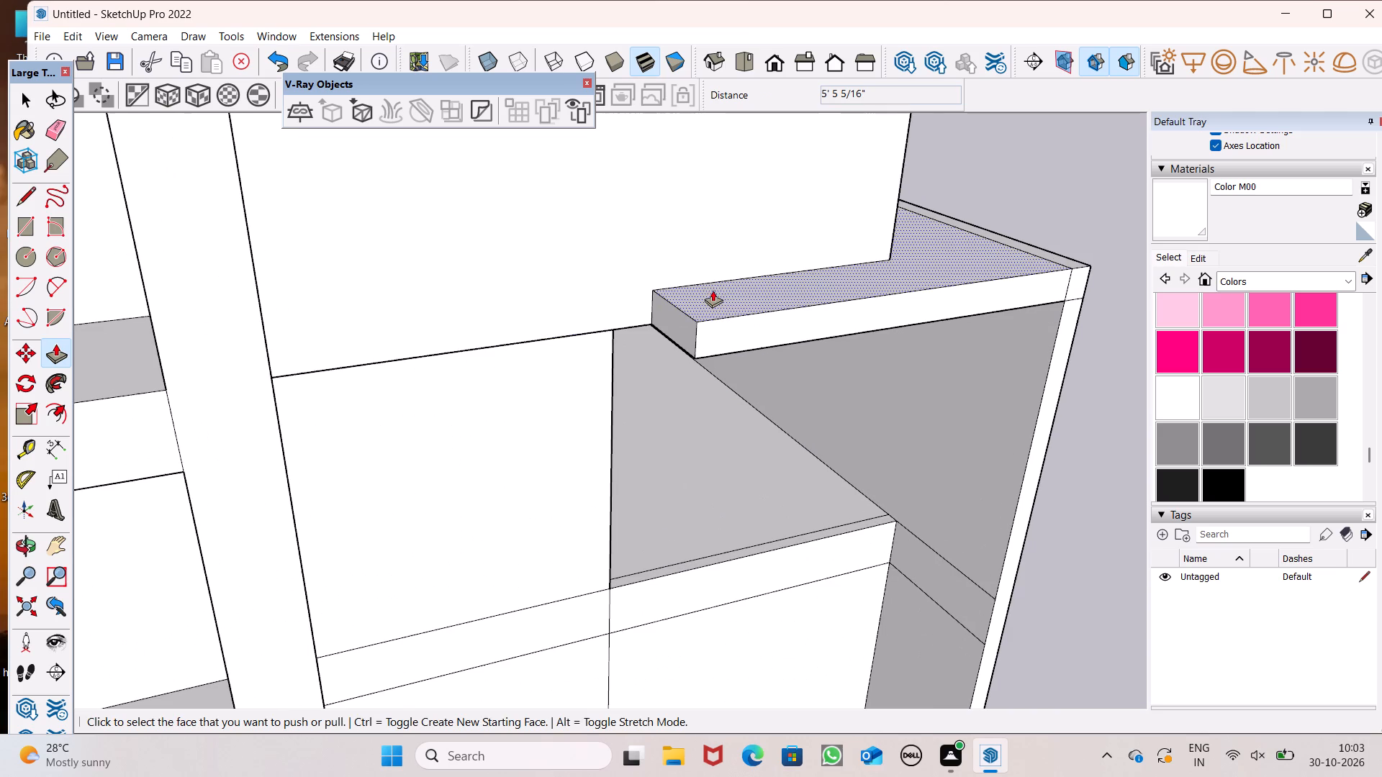
{"action": "left_click_drag", "start_coordinate": [710, 299], "coordinate": [708, 283]}
Push/Pull the canopy's underside by 2 3/8".
{"action": "middle_click_drag", "start_coordinate": [716, 355], "coordinate": [723, 125]}
{"action": "scroll", "coordinate": [708, 227], "scroll_direction": "up", "scroll_amount": 4}
{"action": "left_click_drag", "start_coordinate": [694, 244], "coordinate": [692, 235]}
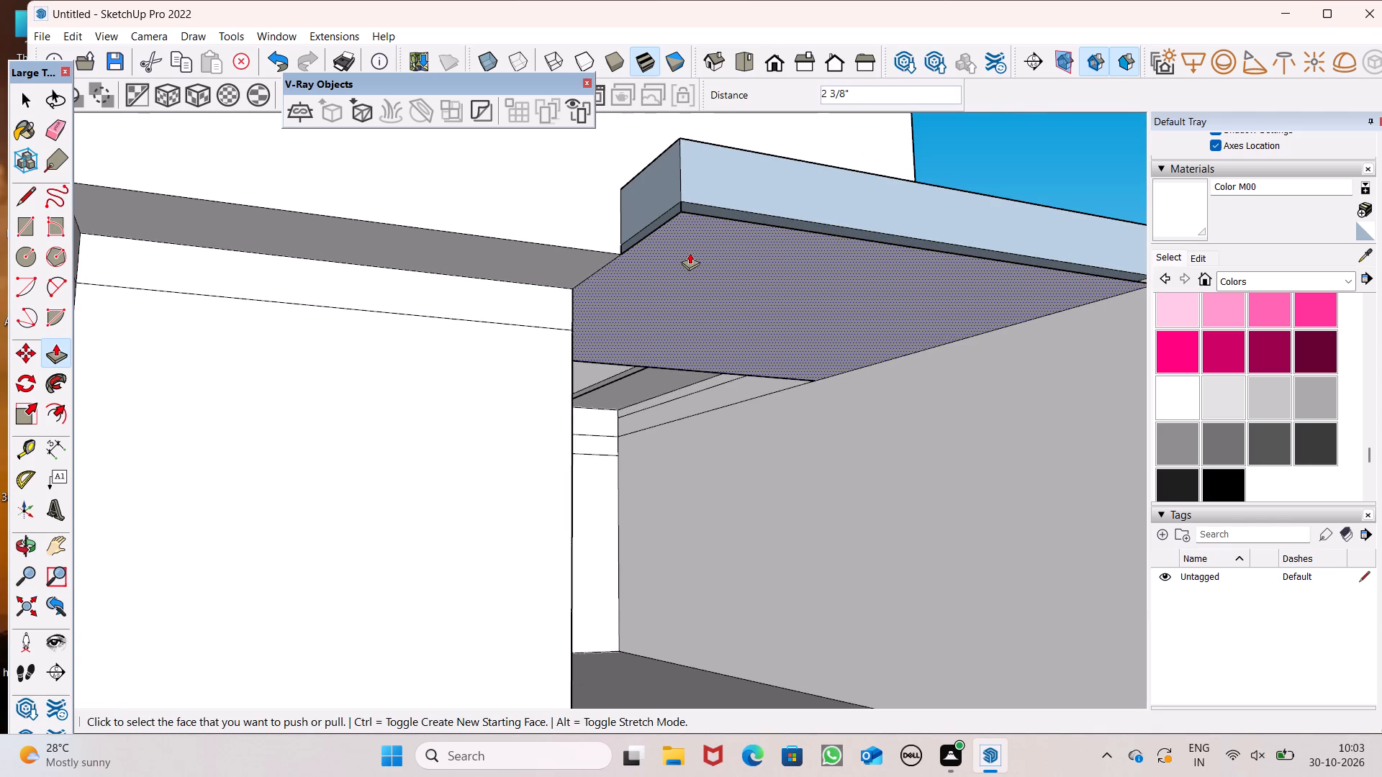
Undo the last Push/Pull of the canopy's underside.
{"action": "key", "text": "ctrl+z"}
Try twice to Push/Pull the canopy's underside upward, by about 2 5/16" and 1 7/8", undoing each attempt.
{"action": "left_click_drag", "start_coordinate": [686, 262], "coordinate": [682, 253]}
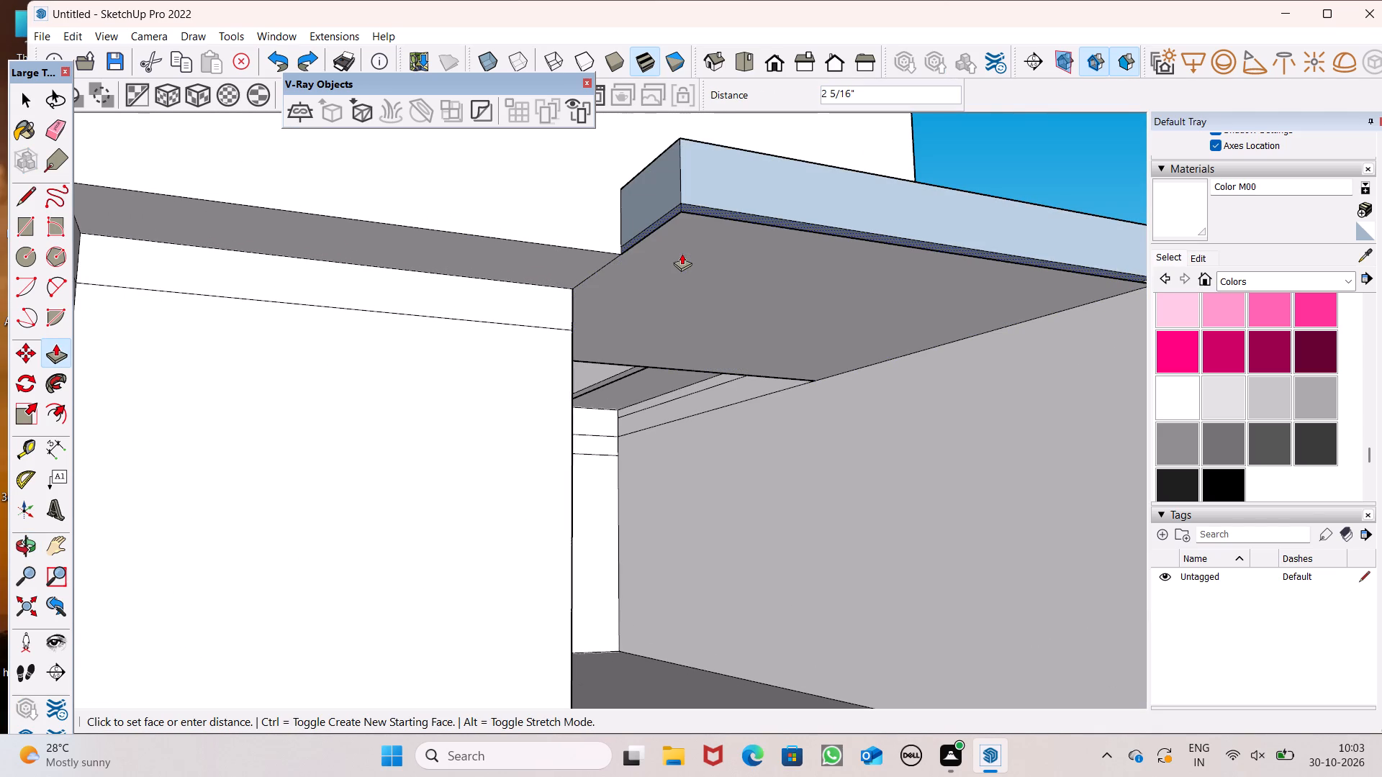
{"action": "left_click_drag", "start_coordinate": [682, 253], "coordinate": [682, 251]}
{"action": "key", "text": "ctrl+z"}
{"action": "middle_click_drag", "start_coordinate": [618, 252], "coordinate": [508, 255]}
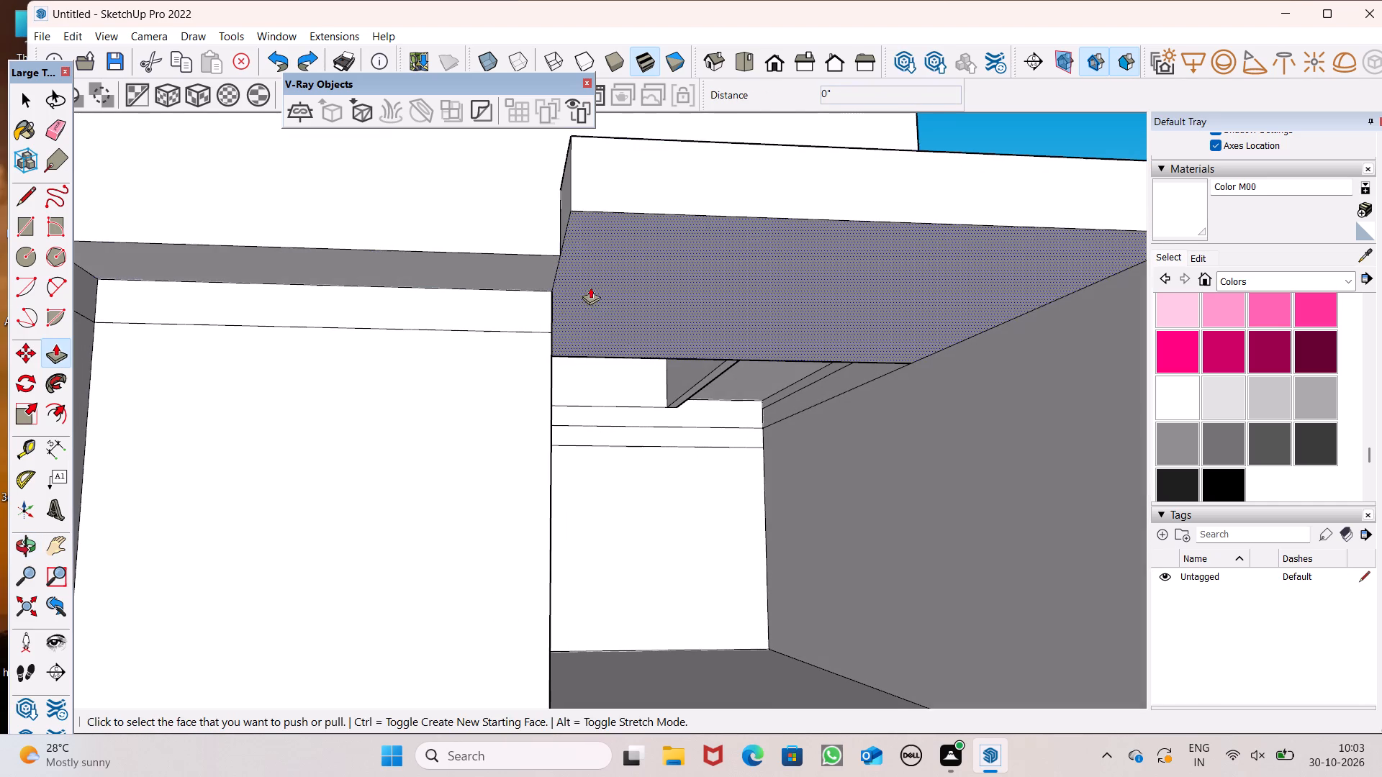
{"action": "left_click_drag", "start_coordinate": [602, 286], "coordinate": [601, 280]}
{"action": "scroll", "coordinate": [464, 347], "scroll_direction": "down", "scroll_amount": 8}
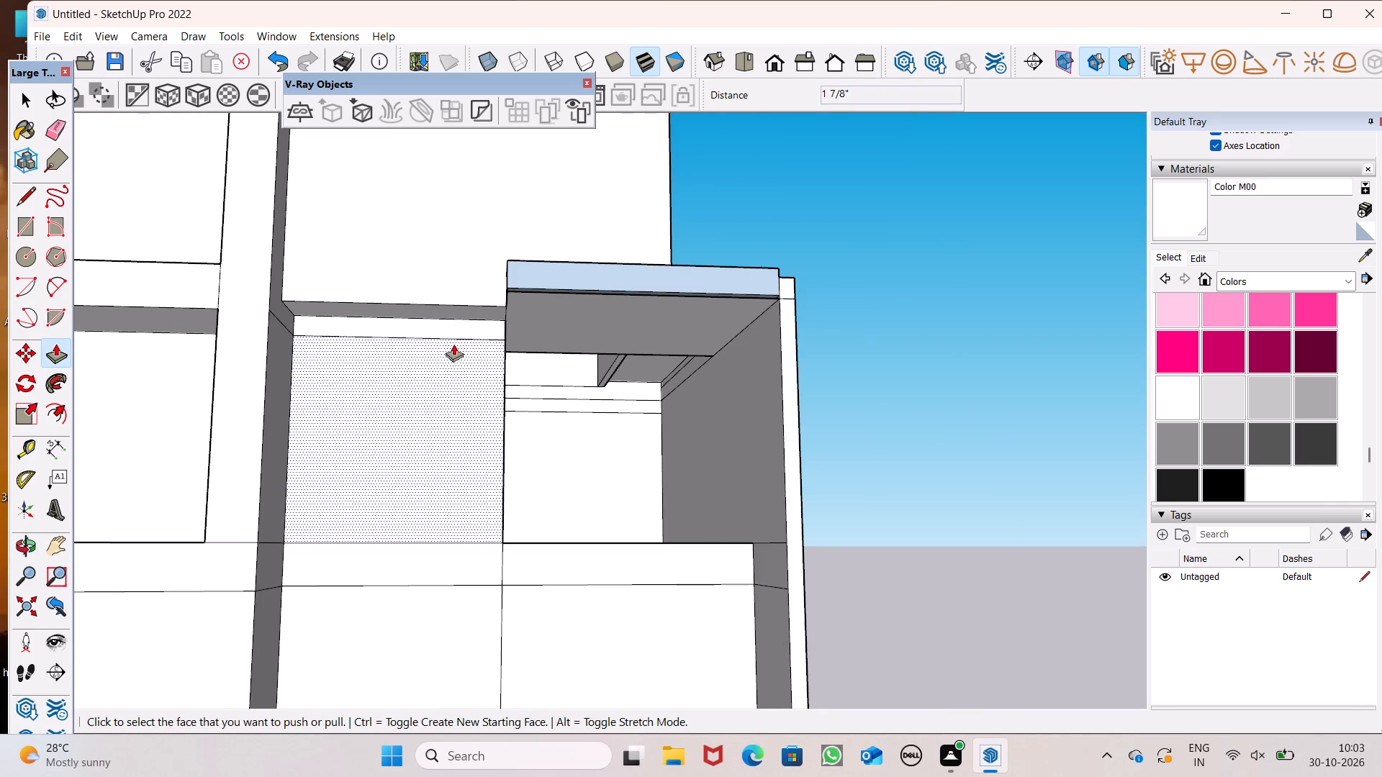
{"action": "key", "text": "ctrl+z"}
Undo the Push/Pull that thickened the canopy slab from its top face.
{"action": "key", "text": "ctrl+z"}
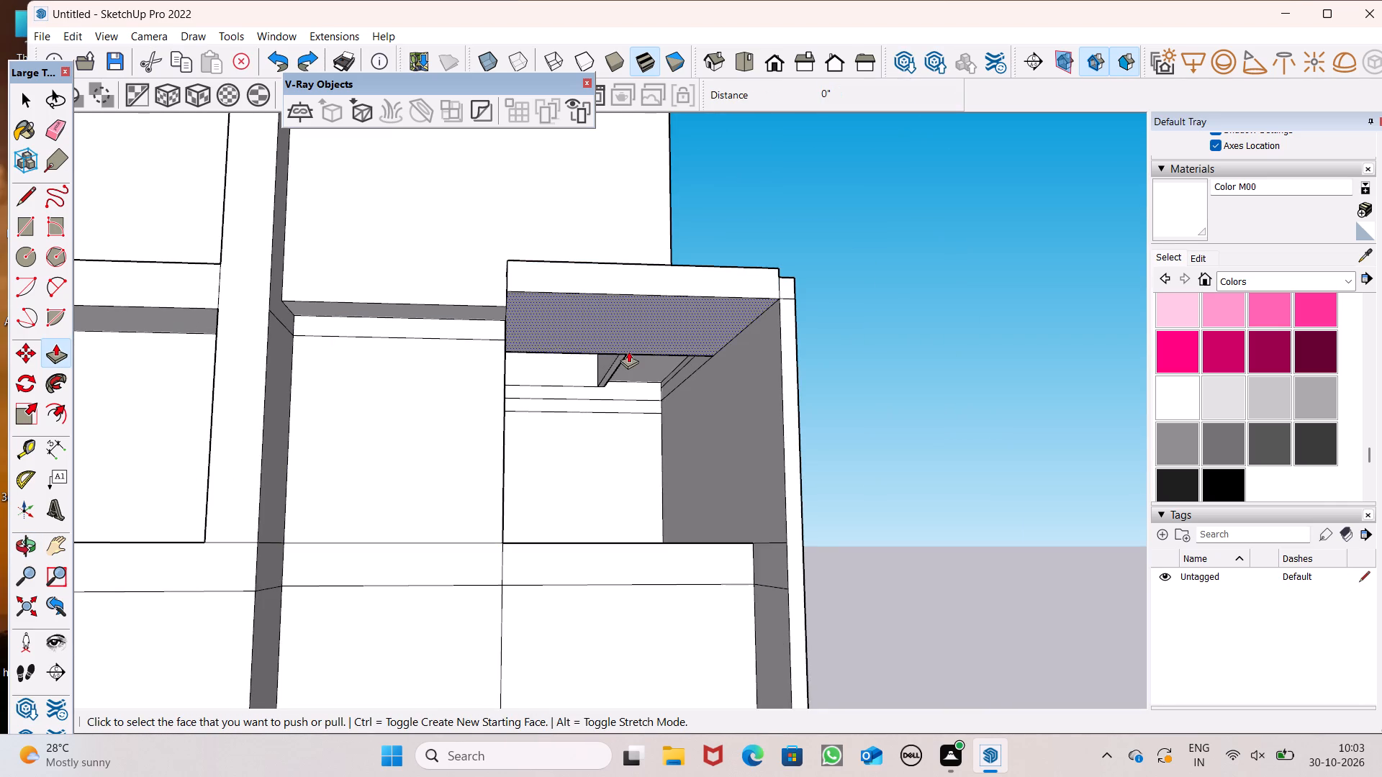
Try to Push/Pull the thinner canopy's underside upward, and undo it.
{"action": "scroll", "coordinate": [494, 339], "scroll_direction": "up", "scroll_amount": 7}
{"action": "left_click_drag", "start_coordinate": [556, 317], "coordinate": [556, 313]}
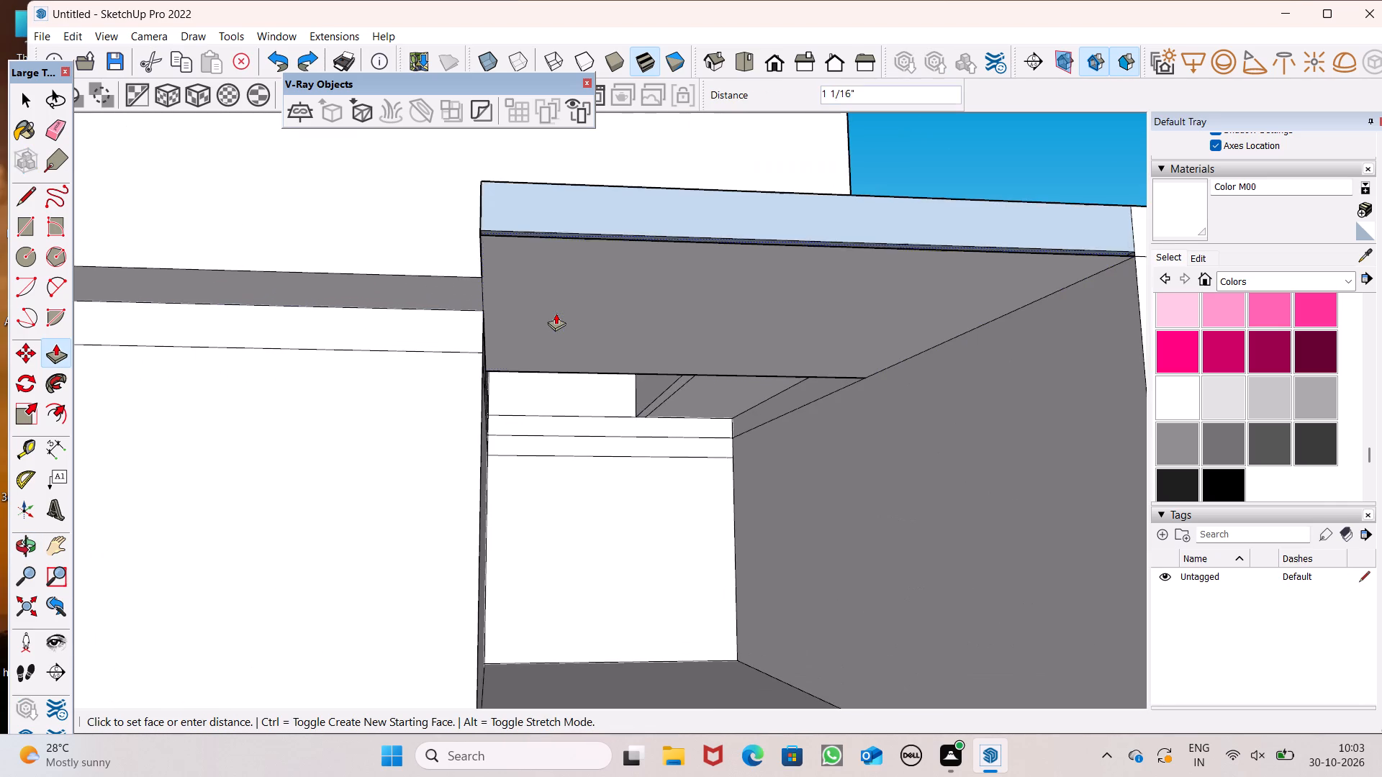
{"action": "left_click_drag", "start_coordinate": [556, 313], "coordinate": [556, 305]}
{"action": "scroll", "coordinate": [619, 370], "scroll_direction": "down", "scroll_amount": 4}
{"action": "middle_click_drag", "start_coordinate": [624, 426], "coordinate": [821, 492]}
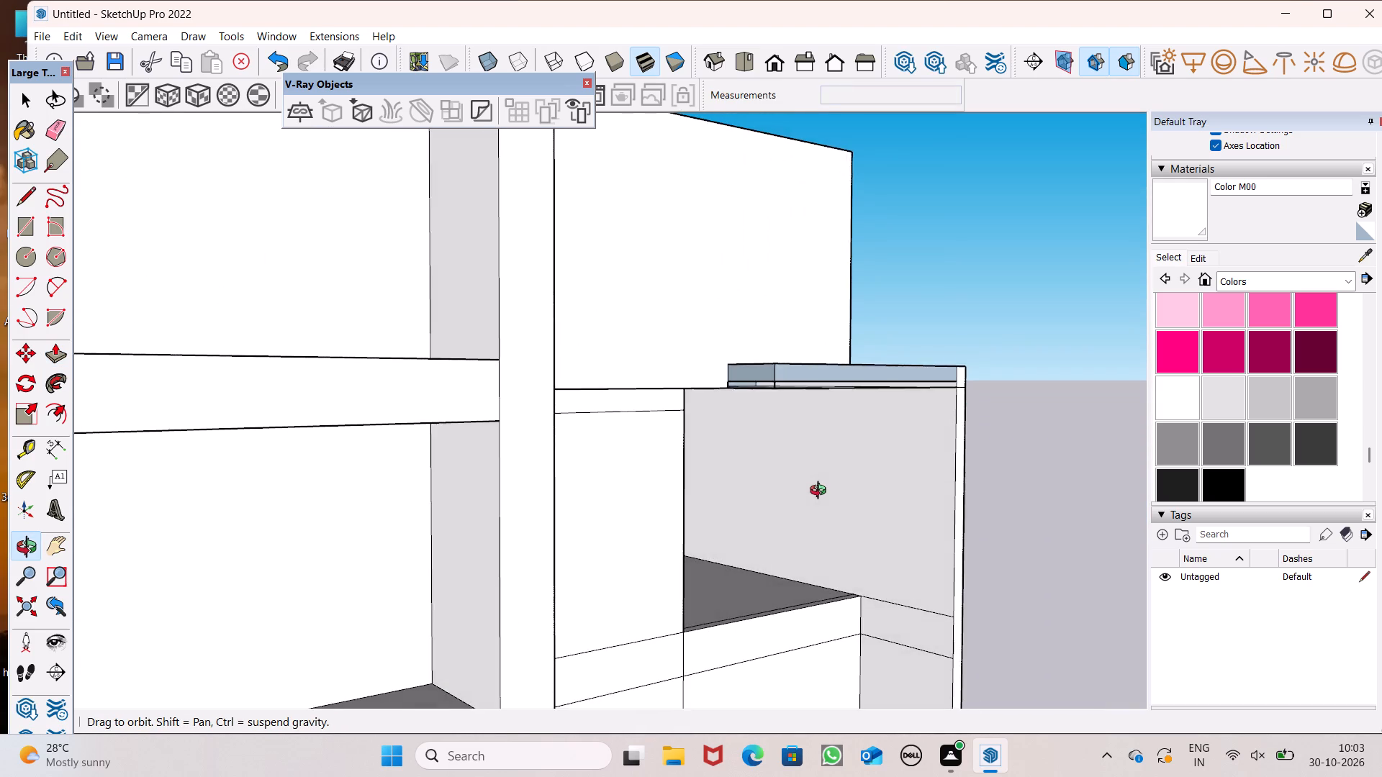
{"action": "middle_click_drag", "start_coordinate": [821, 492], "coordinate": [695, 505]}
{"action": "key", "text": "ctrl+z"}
Undo the forward extension of the side wall's front end beneath the canopy.
{"action": "middle_click_drag", "start_coordinate": [779, 352], "coordinate": [763, 328]}
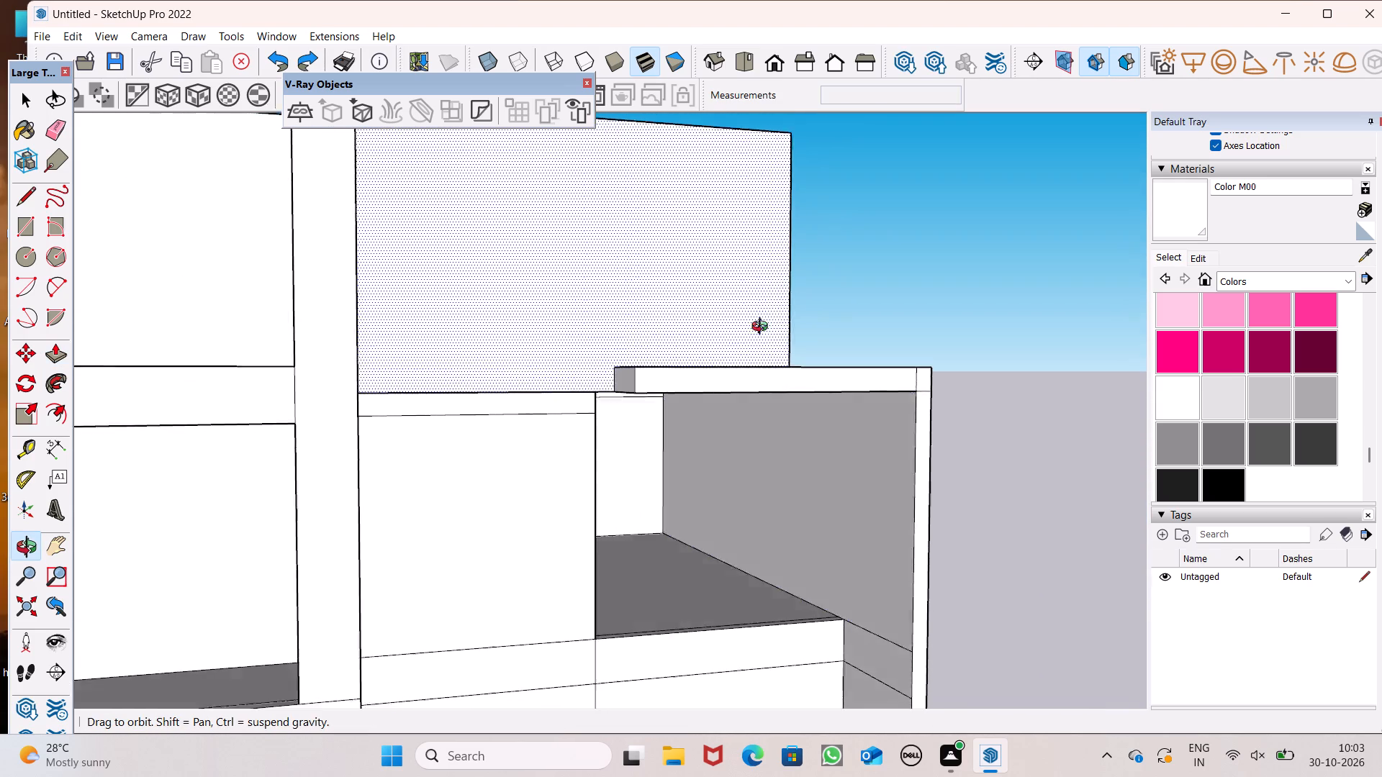
{"action": "middle_click_drag", "start_coordinate": [763, 328], "coordinate": [646, 321]}
{"action": "key", "text": "ctrl+z"}
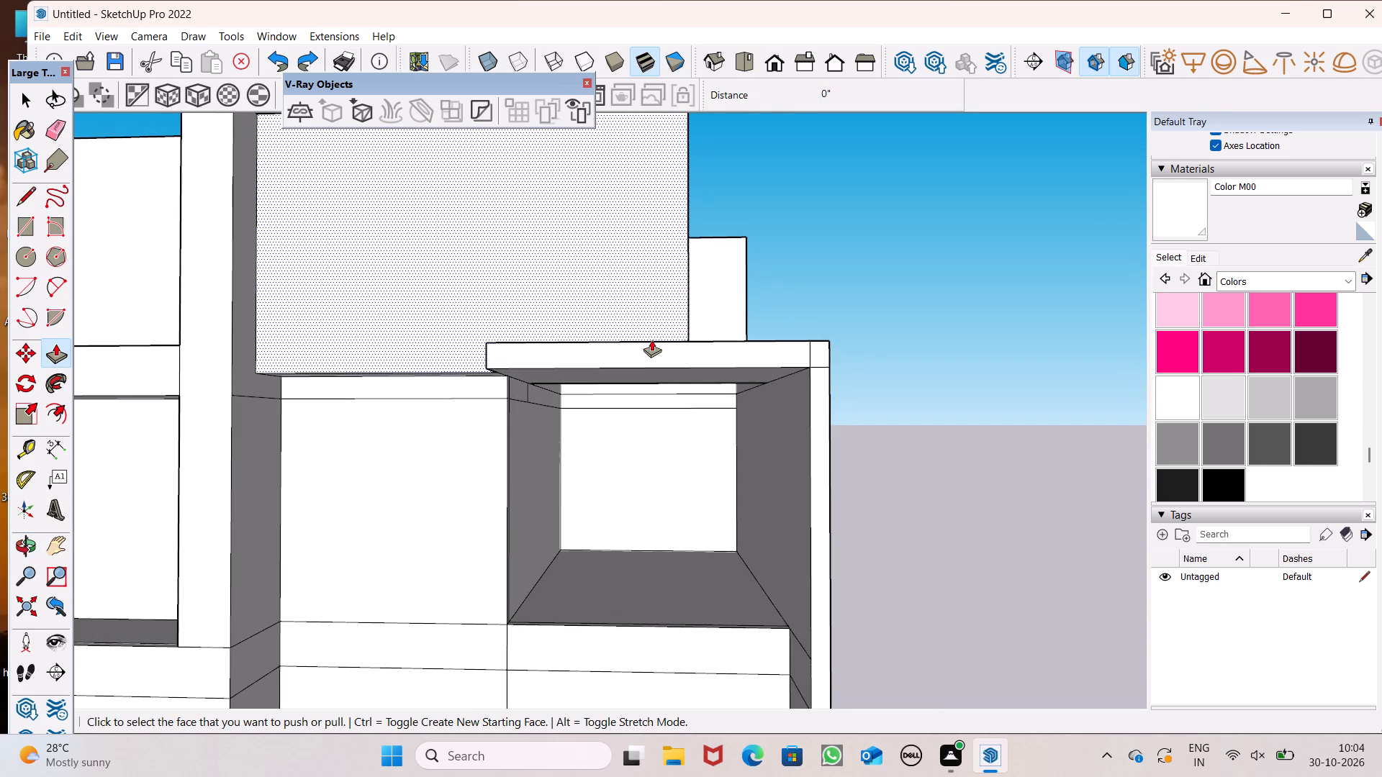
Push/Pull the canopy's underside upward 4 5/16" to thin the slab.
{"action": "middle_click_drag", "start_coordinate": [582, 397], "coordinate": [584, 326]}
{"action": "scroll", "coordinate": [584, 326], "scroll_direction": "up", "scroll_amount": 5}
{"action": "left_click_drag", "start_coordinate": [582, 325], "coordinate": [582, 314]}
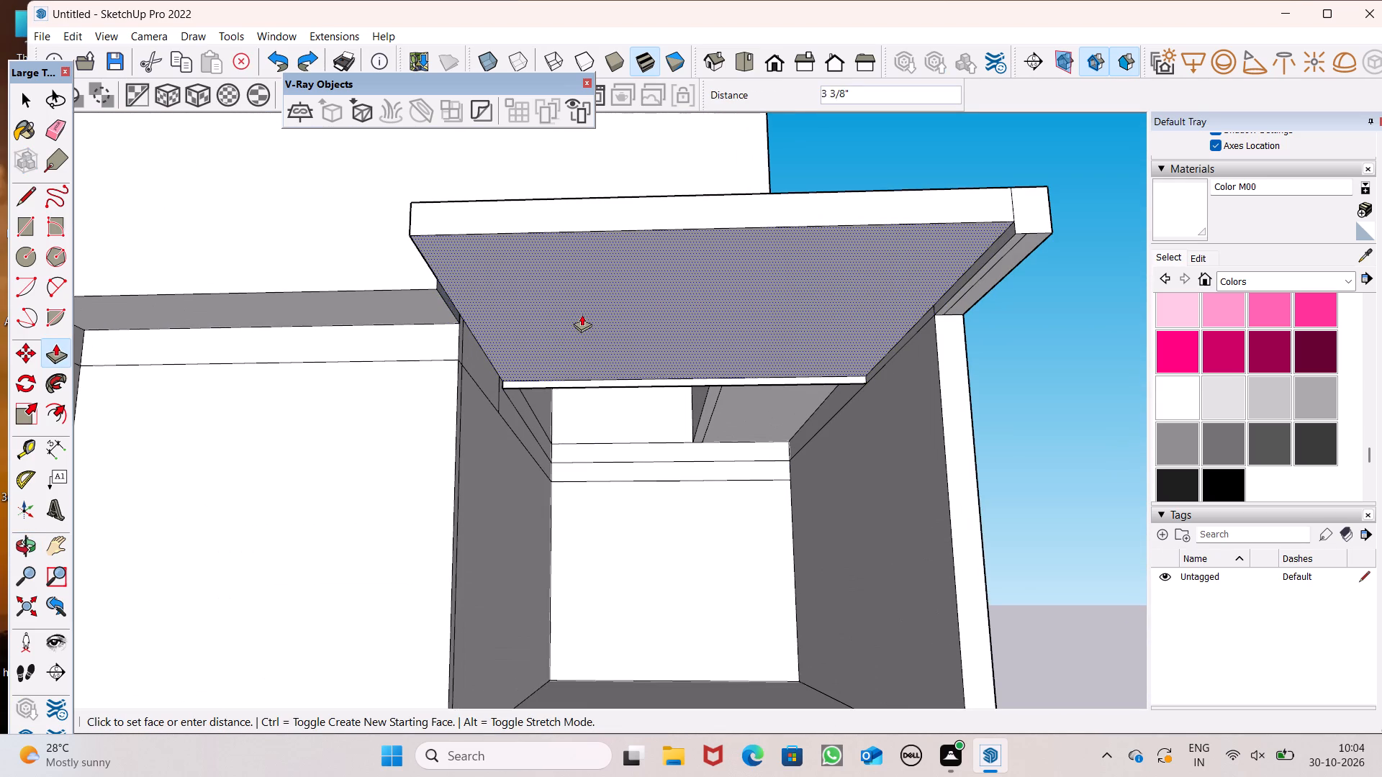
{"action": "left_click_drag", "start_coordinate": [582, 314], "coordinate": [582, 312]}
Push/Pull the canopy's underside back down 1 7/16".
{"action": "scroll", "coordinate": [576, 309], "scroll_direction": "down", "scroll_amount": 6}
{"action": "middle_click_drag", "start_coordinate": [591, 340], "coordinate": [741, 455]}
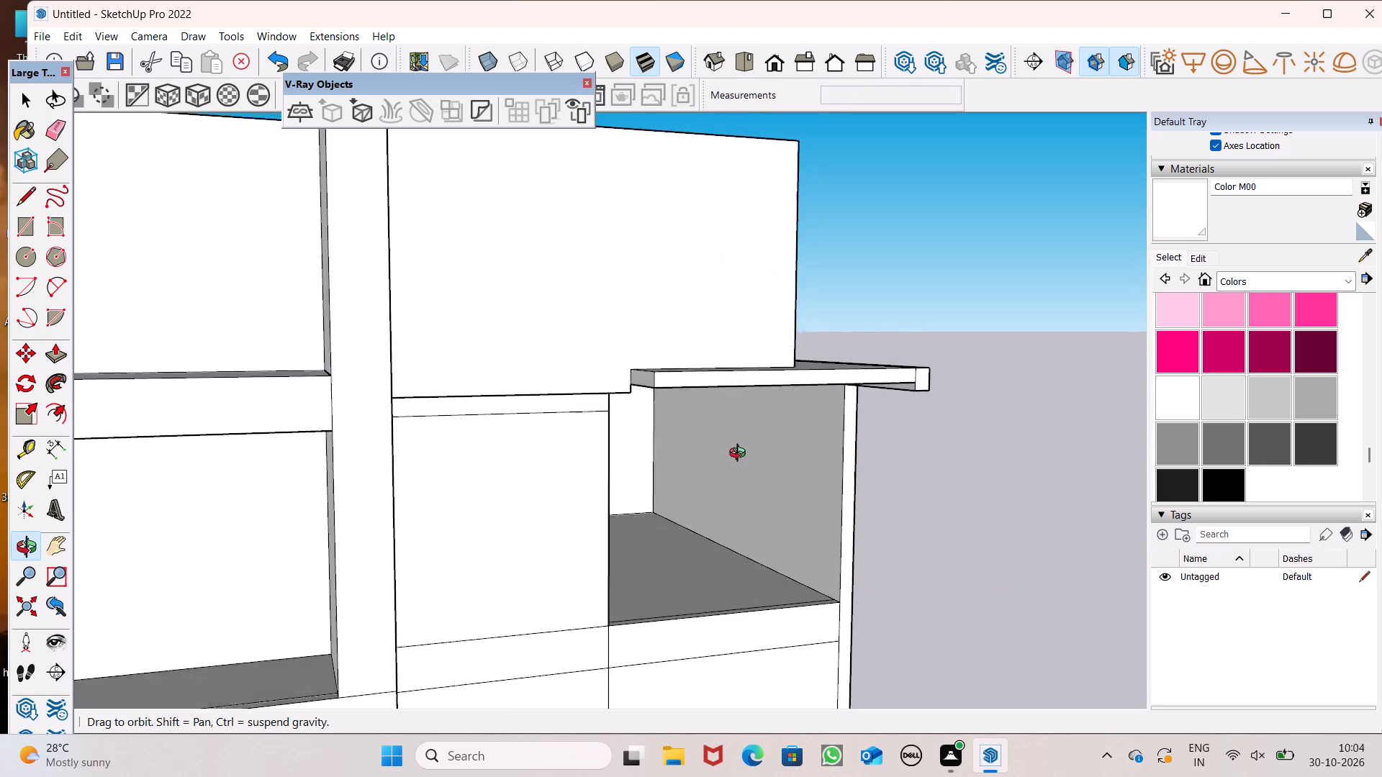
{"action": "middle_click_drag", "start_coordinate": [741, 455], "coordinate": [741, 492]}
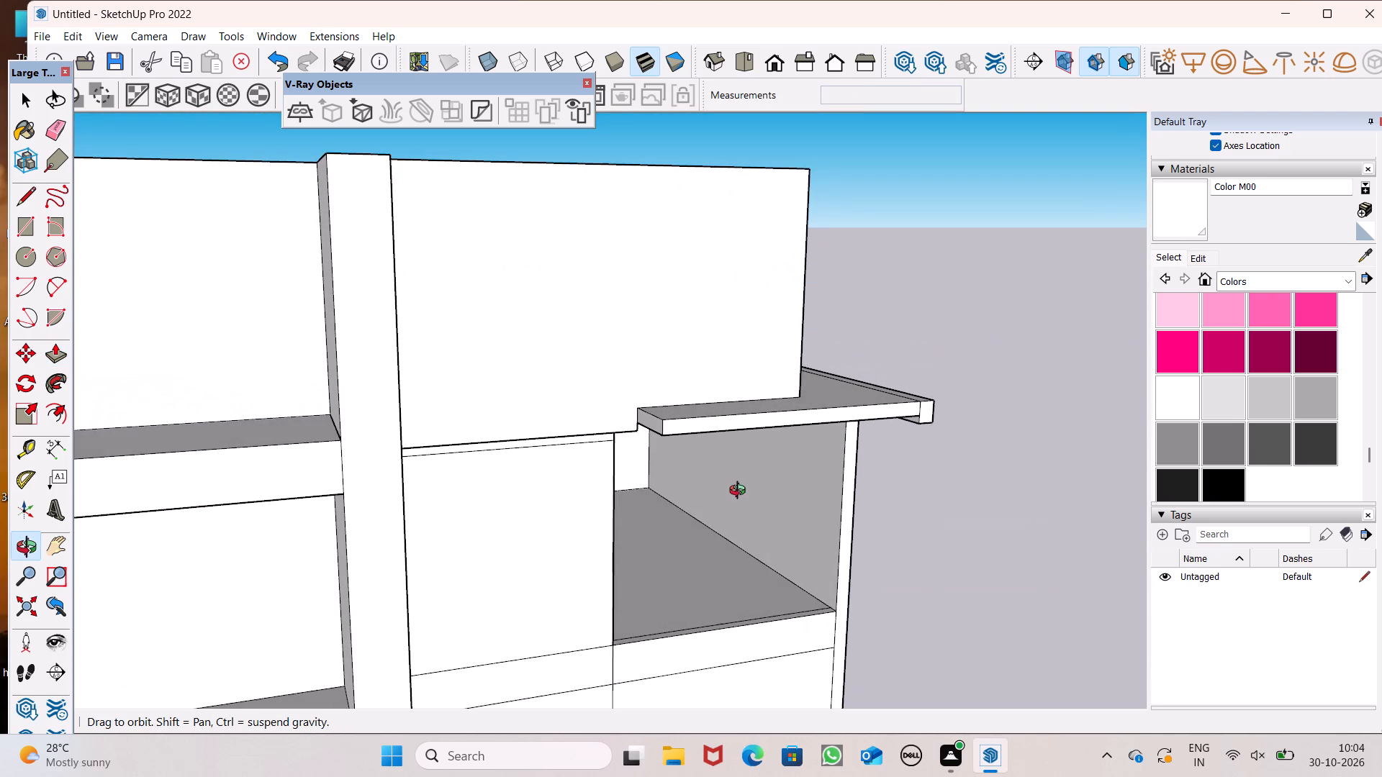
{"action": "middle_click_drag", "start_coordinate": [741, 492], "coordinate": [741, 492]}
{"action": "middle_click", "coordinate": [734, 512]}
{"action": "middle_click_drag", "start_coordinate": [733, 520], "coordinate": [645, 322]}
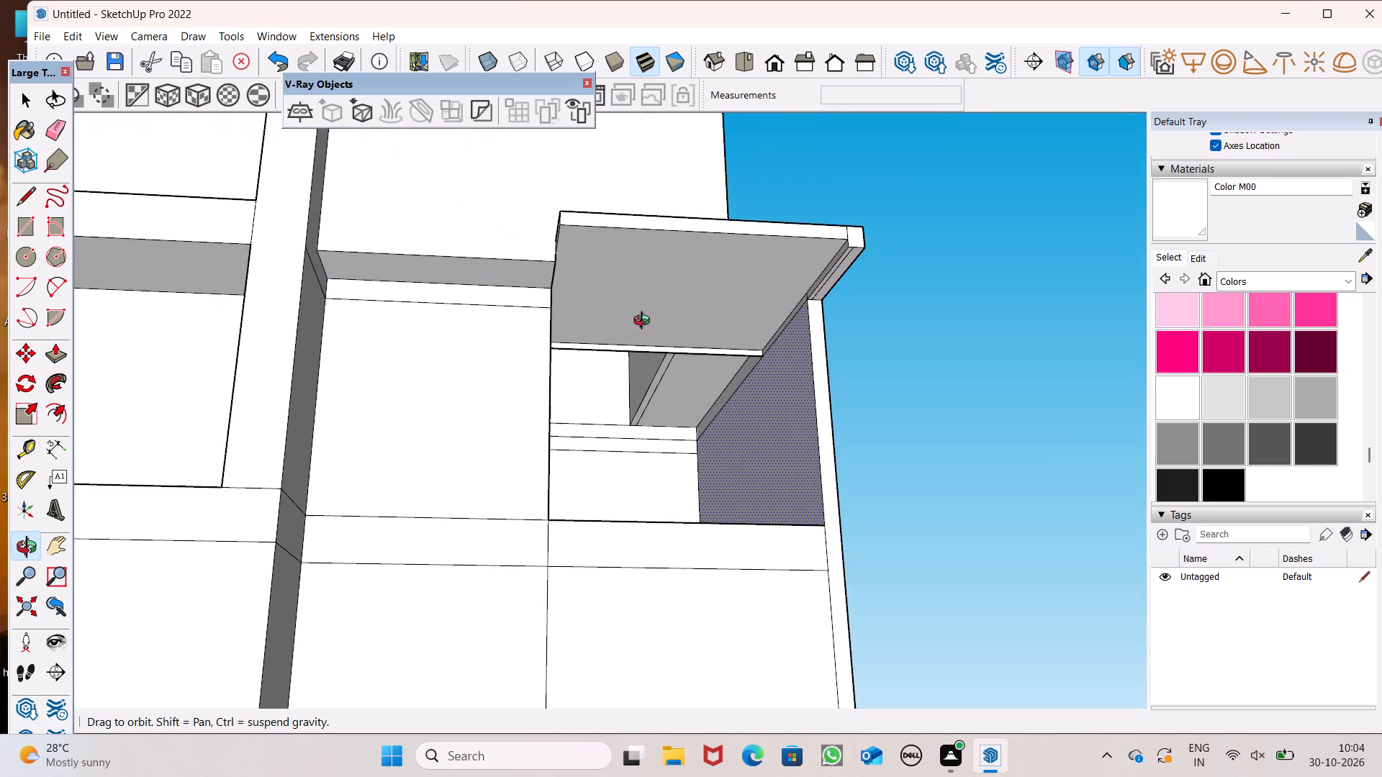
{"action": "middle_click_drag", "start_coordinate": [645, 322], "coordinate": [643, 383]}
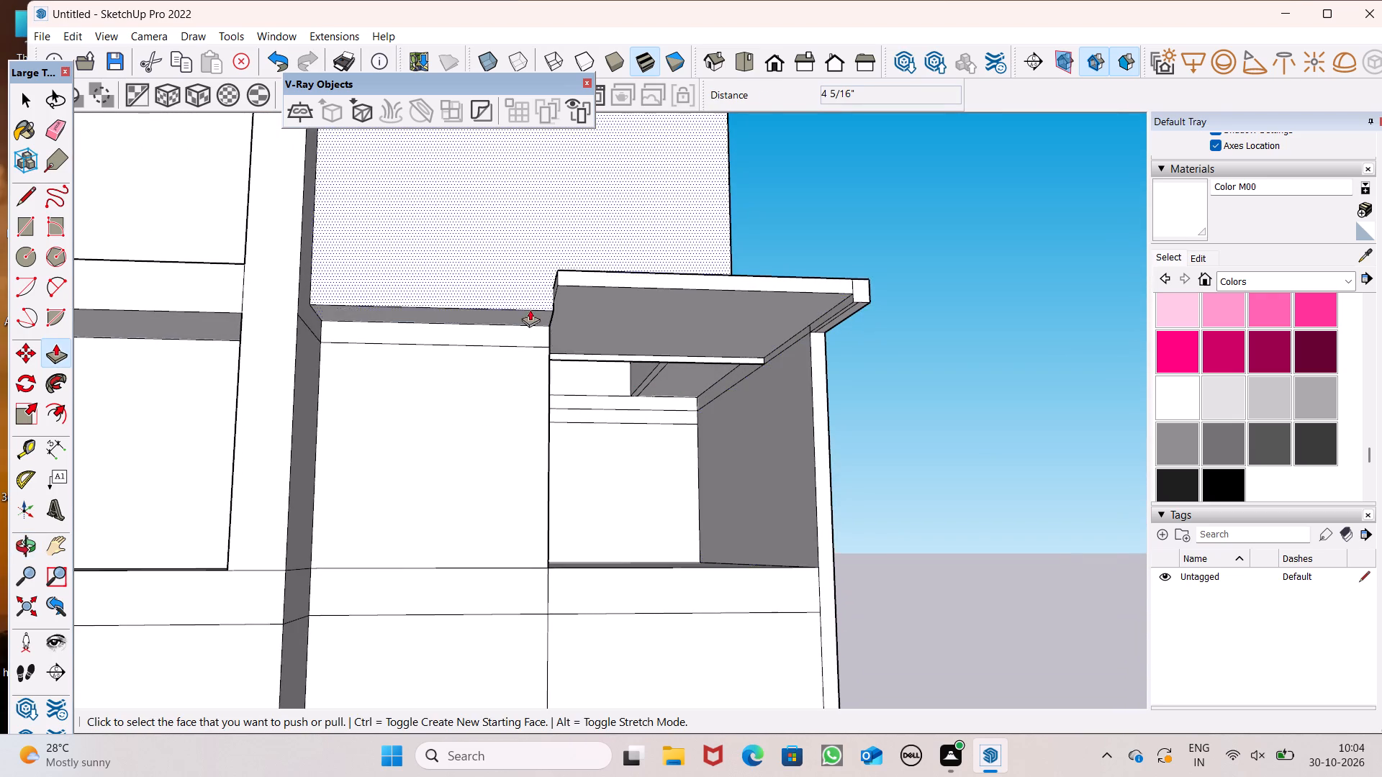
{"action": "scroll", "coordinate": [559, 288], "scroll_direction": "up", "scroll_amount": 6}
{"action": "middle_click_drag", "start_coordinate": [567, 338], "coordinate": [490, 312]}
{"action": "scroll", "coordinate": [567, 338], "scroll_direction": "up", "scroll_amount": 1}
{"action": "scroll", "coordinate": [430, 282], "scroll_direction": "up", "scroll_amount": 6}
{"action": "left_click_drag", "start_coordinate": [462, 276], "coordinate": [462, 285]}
Examine the canopy's underside, edge thickness and junctions with the adjoining walls from several angles.
{"action": "scroll", "coordinate": [460, 236], "scroll_direction": "down", "scroll_amount": 5}
{"action": "middle_click_drag", "start_coordinate": [505, 276], "coordinate": [600, 388]}
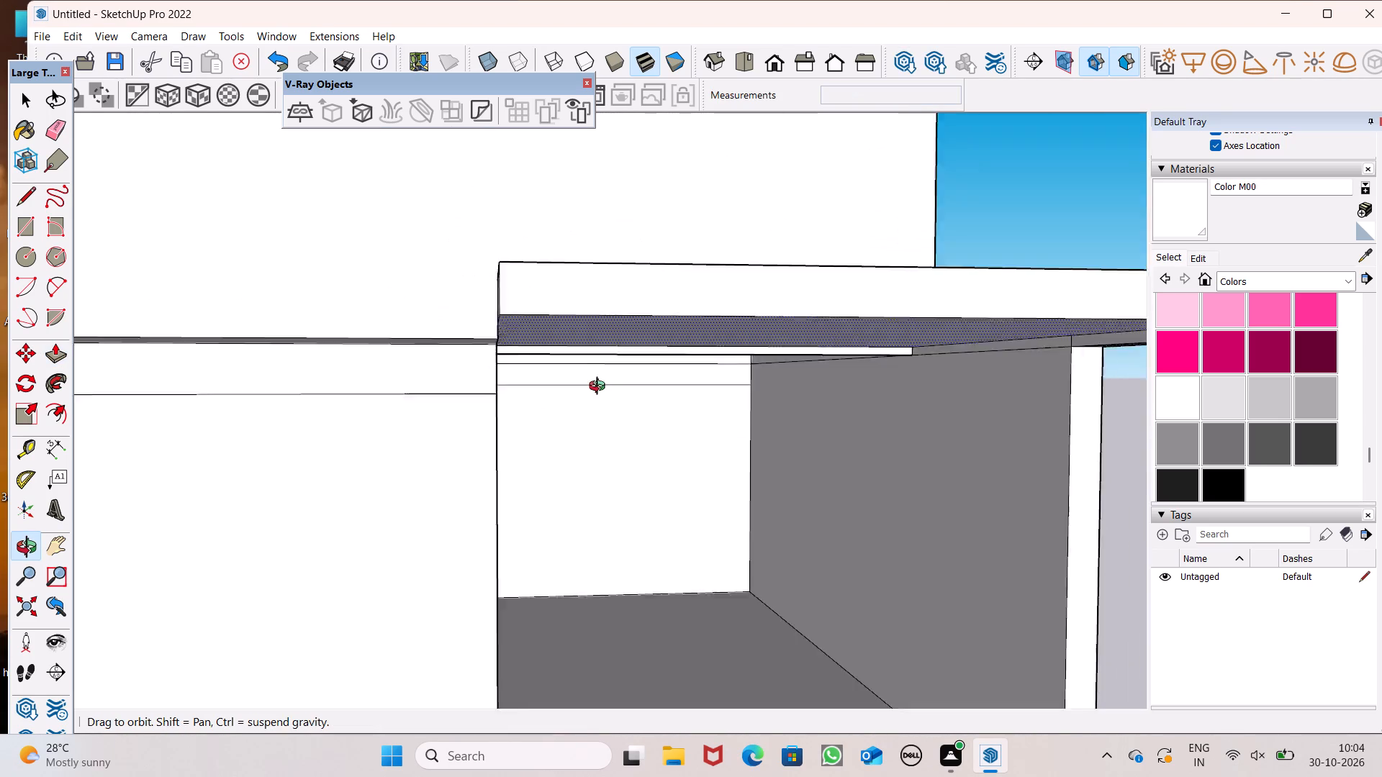
{"action": "middle_click_drag", "start_coordinate": [600, 388], "coordinate": [670, 440]}
{"action": "scroll", "coordinate": [672, 319], "scroll_direction": "down", "scroll_amount": 9}
{"action": "middle_click_drag", "start_coordinate": [661, 409], "coordinate": [627, 250]}
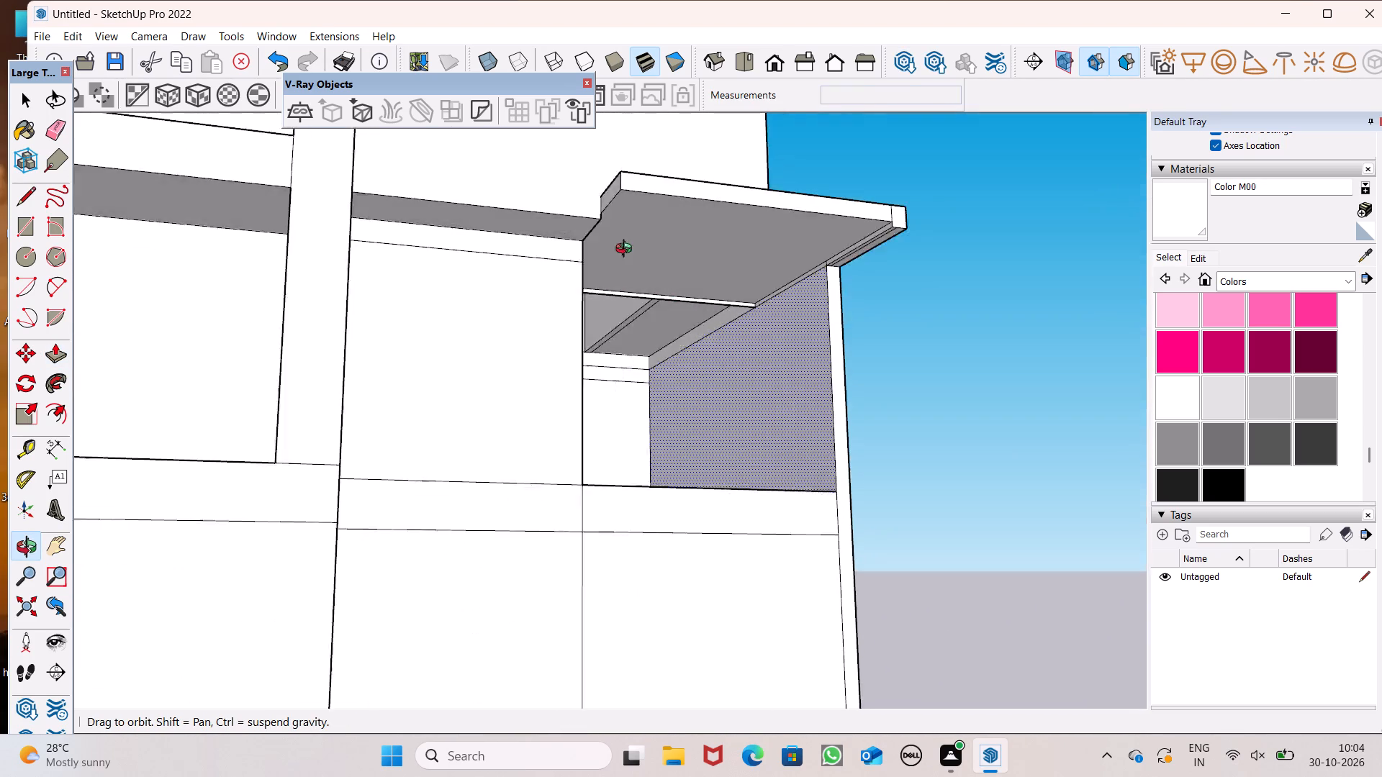
{"action": "middle_click_drag", "start_coordinate": [627, 250], "coordinate": [644, 399]}
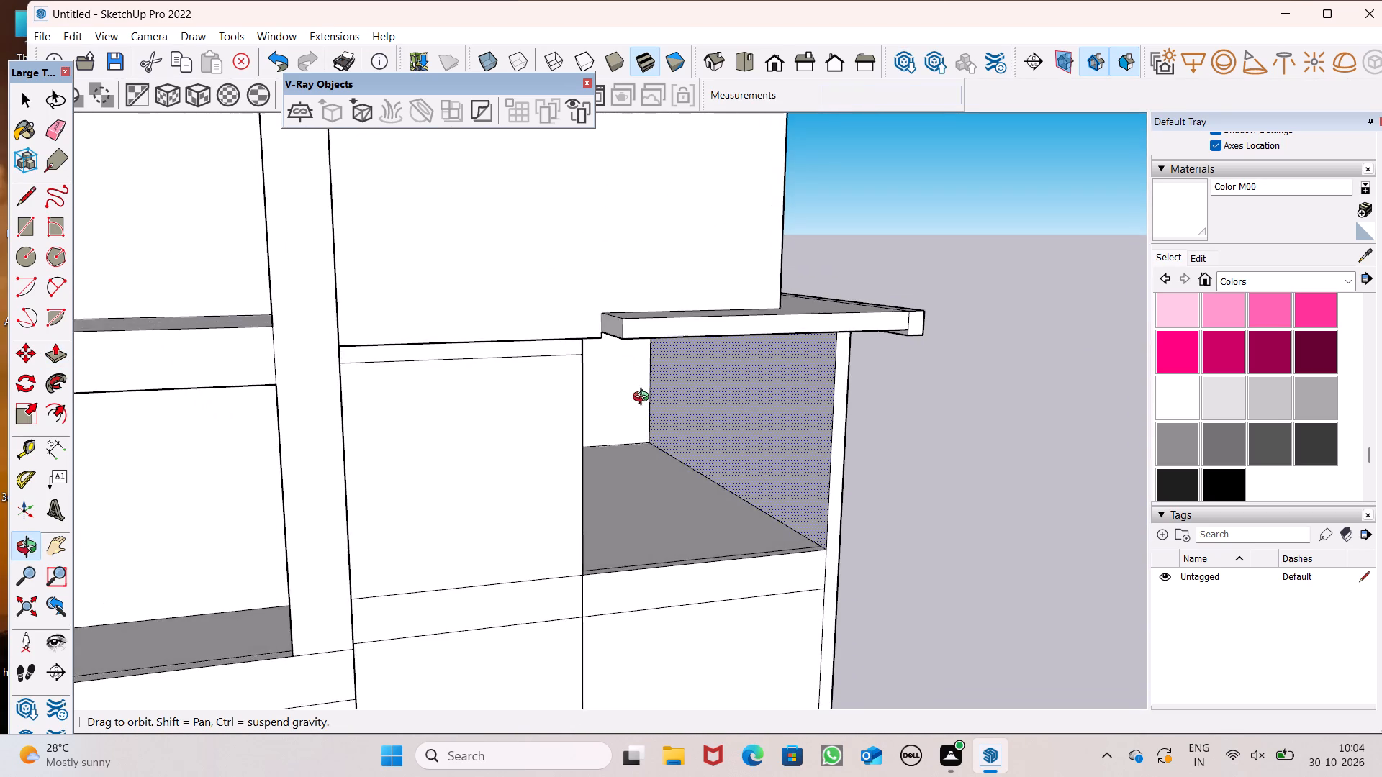
{"action": "middle_click_drag", "start_coordinate": [644, 399], "coordinate": [401, 296]}
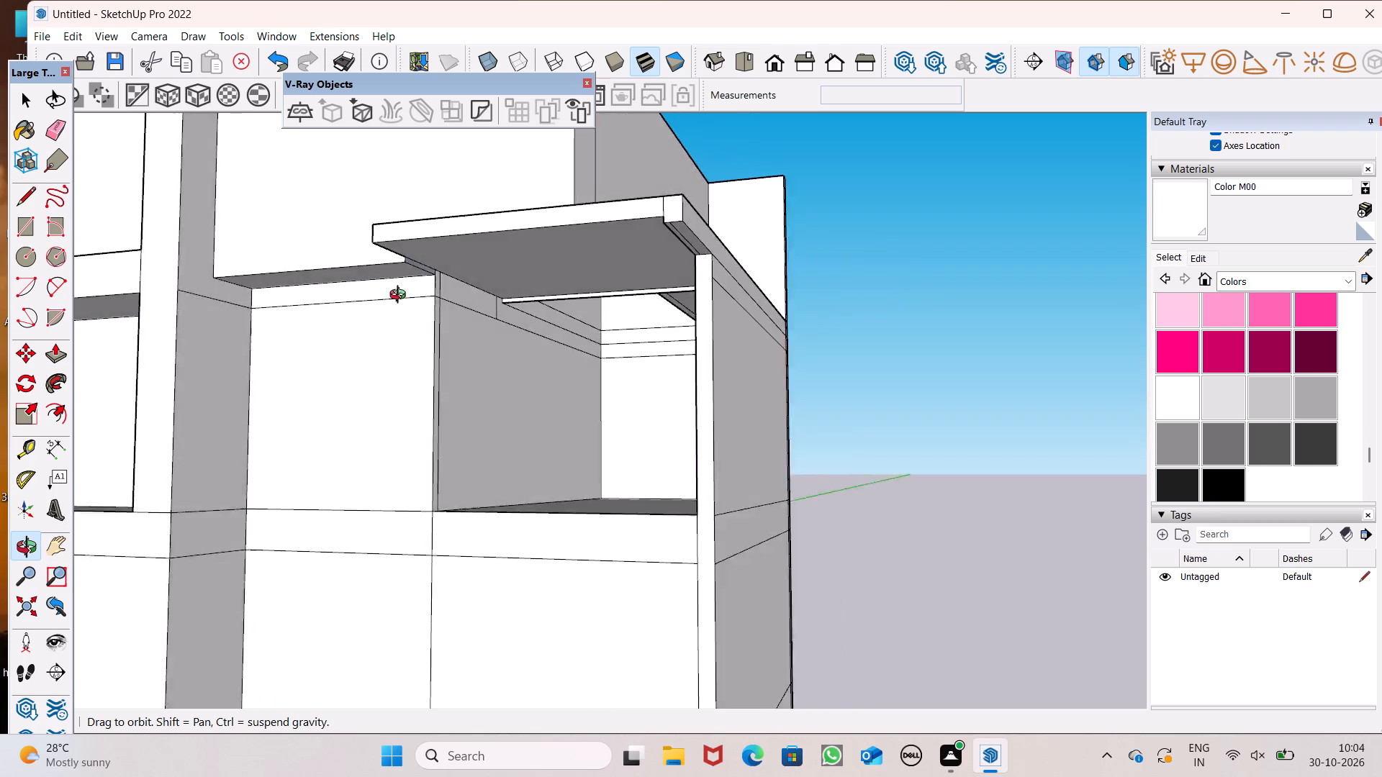
{"action": "middle_click_drag", "start_coordinate": [401, 296], "coordinate": [328, 288]}
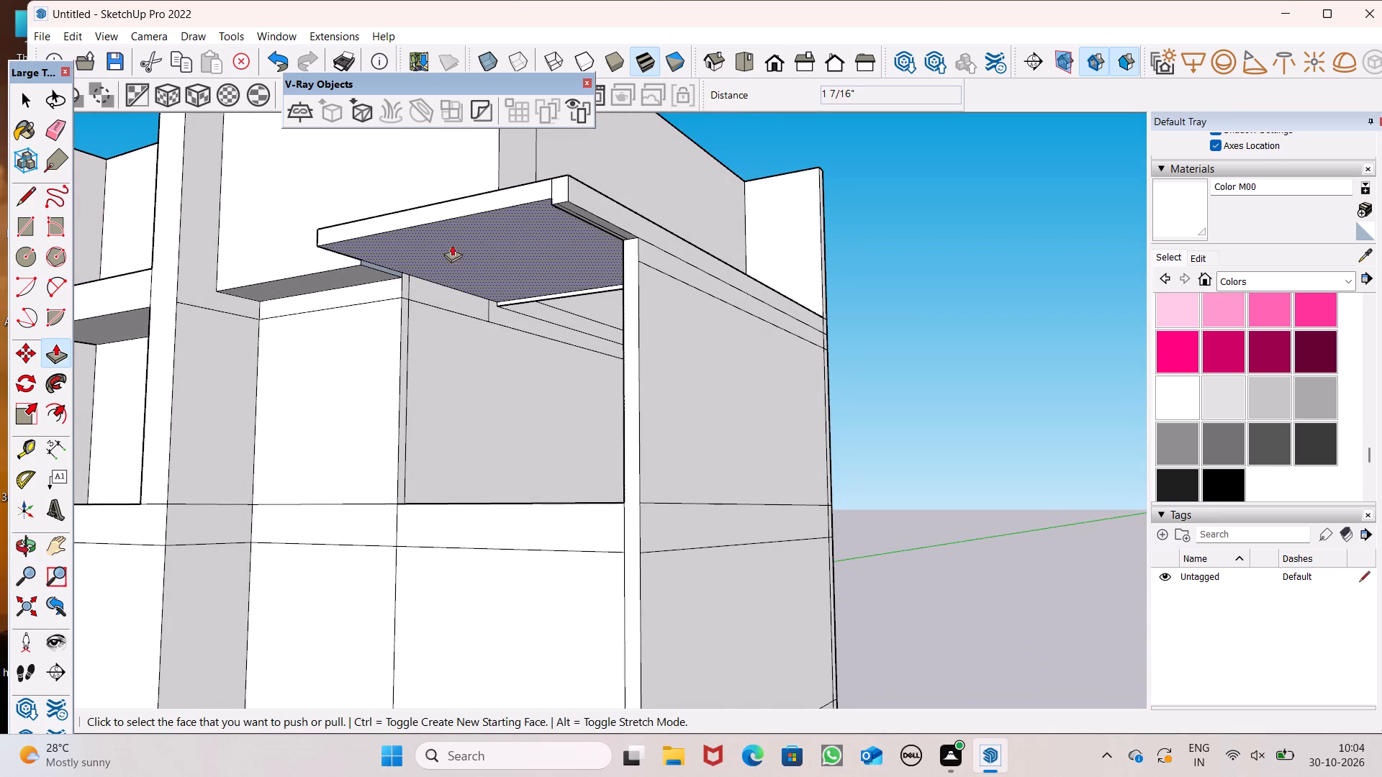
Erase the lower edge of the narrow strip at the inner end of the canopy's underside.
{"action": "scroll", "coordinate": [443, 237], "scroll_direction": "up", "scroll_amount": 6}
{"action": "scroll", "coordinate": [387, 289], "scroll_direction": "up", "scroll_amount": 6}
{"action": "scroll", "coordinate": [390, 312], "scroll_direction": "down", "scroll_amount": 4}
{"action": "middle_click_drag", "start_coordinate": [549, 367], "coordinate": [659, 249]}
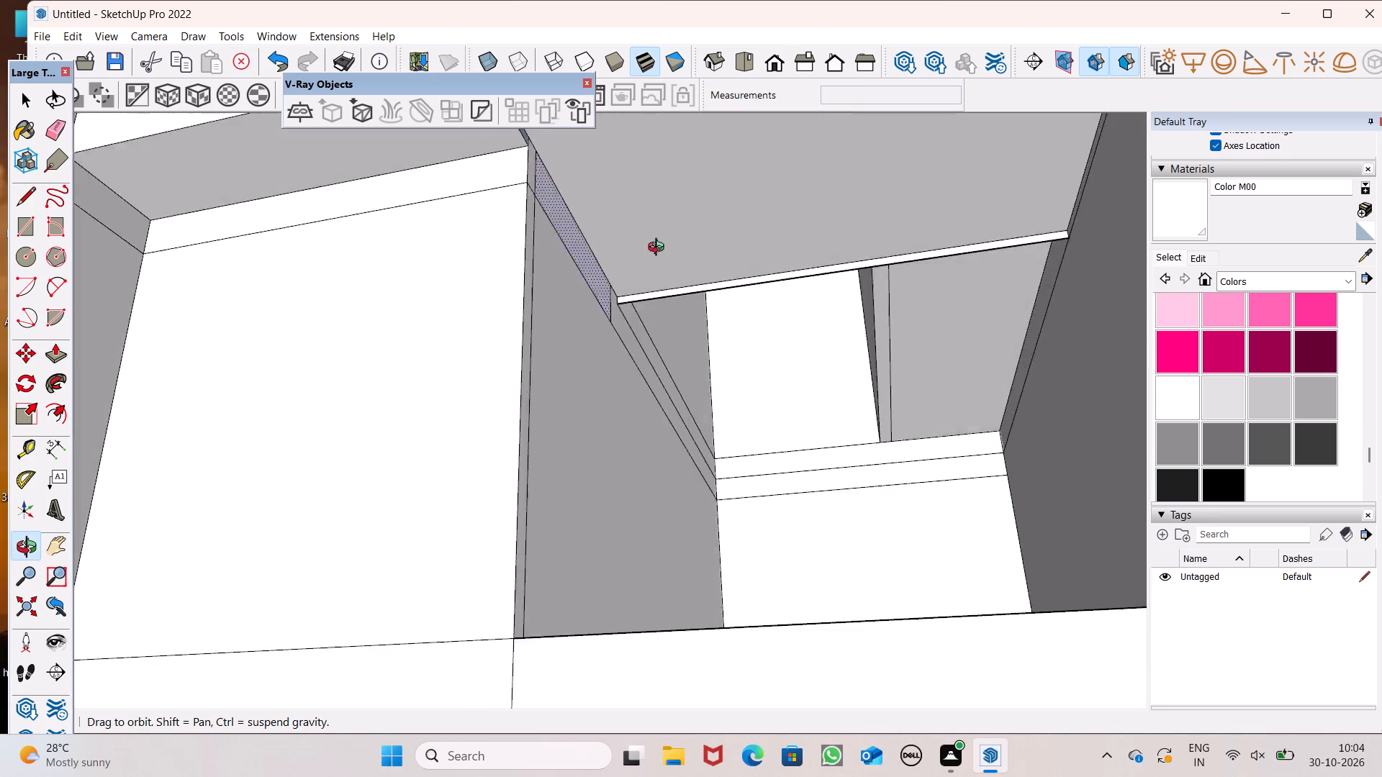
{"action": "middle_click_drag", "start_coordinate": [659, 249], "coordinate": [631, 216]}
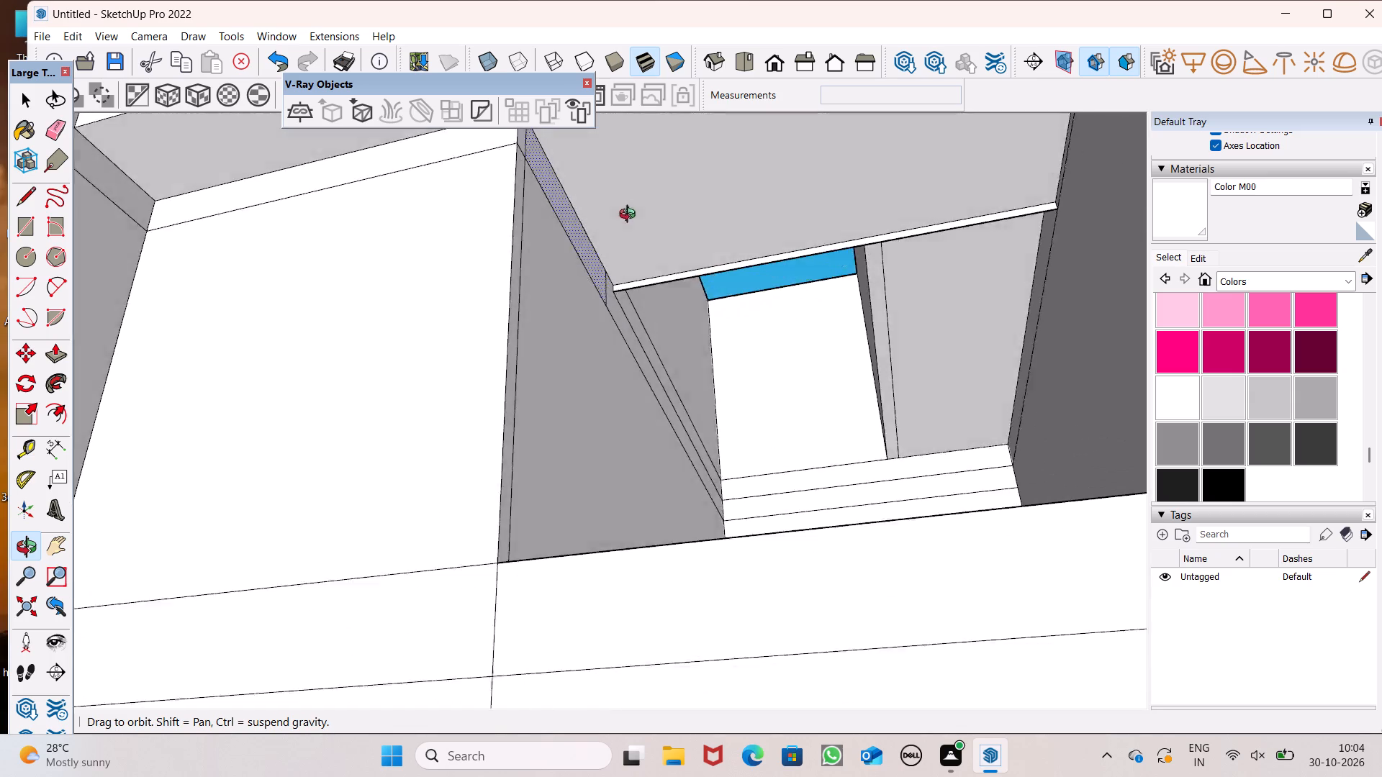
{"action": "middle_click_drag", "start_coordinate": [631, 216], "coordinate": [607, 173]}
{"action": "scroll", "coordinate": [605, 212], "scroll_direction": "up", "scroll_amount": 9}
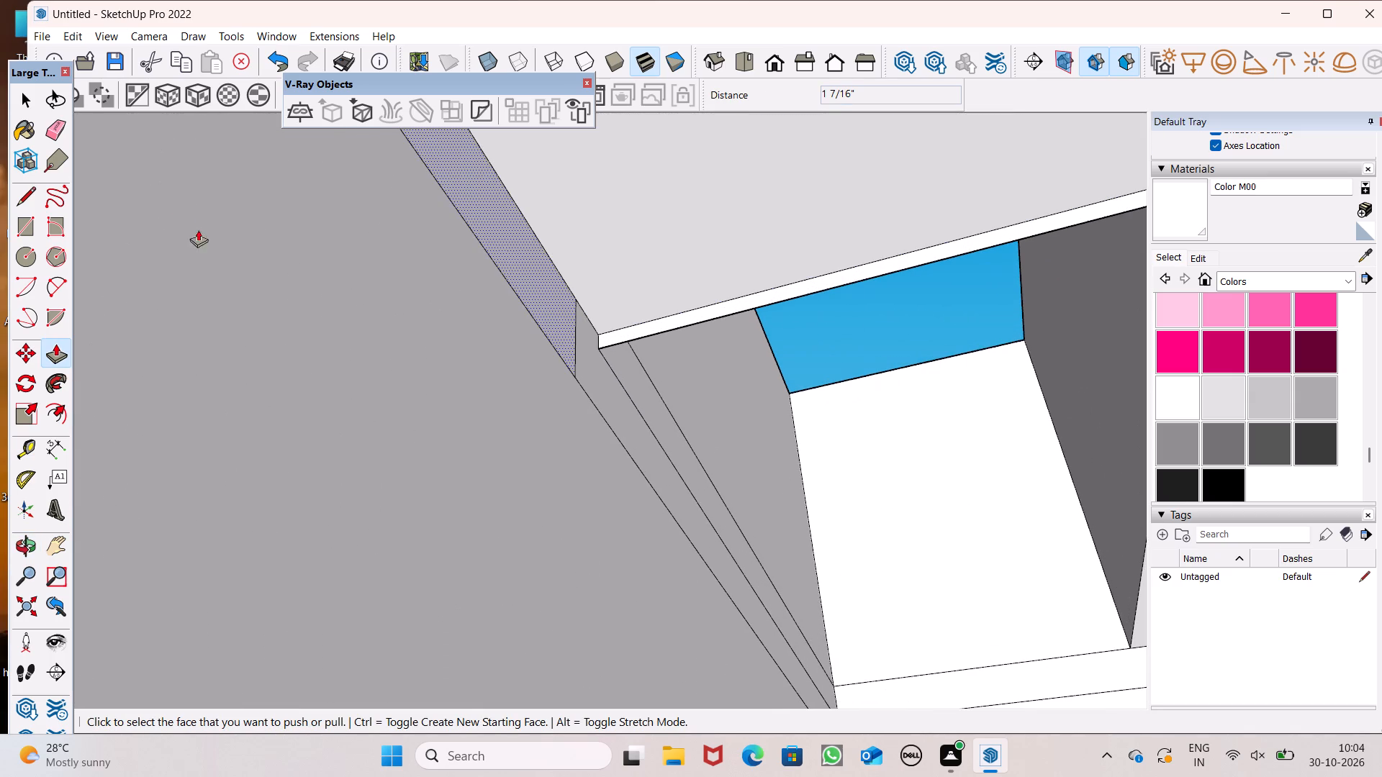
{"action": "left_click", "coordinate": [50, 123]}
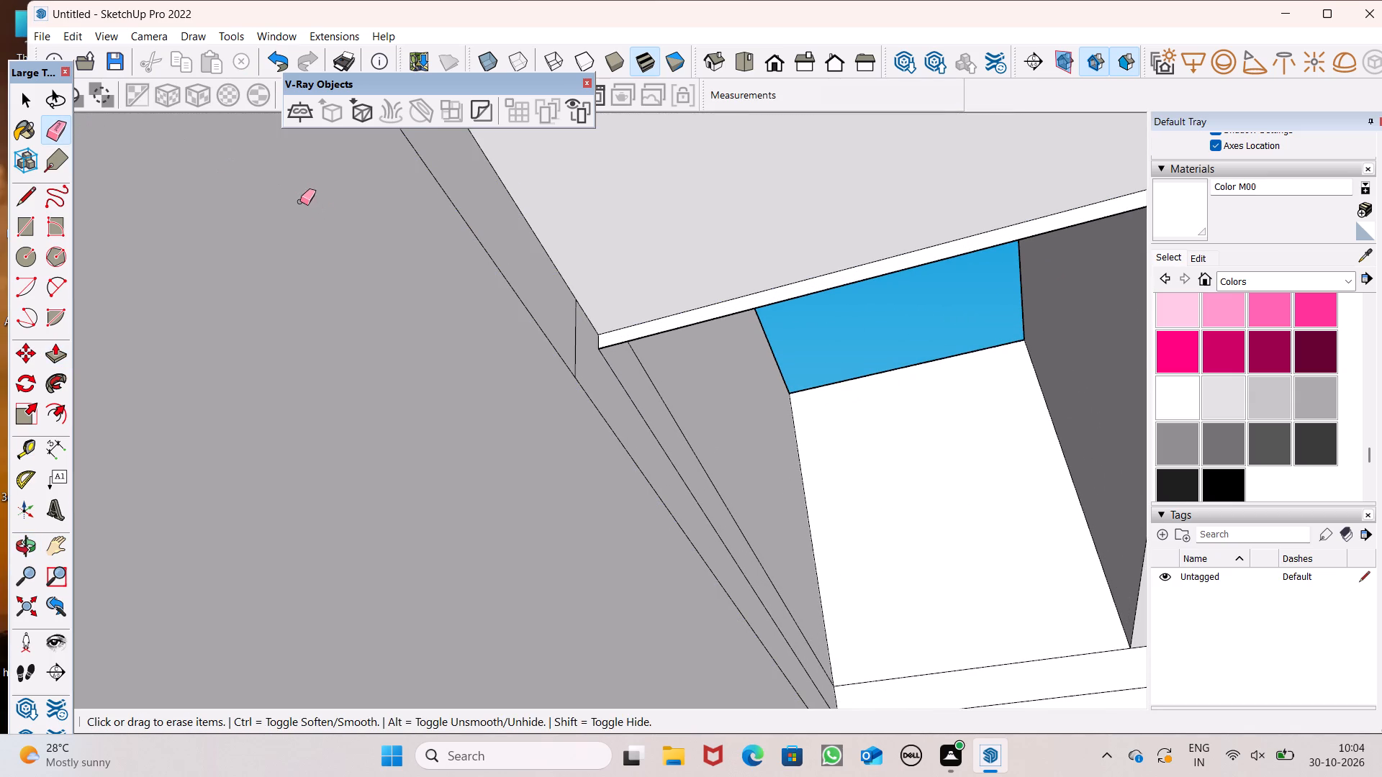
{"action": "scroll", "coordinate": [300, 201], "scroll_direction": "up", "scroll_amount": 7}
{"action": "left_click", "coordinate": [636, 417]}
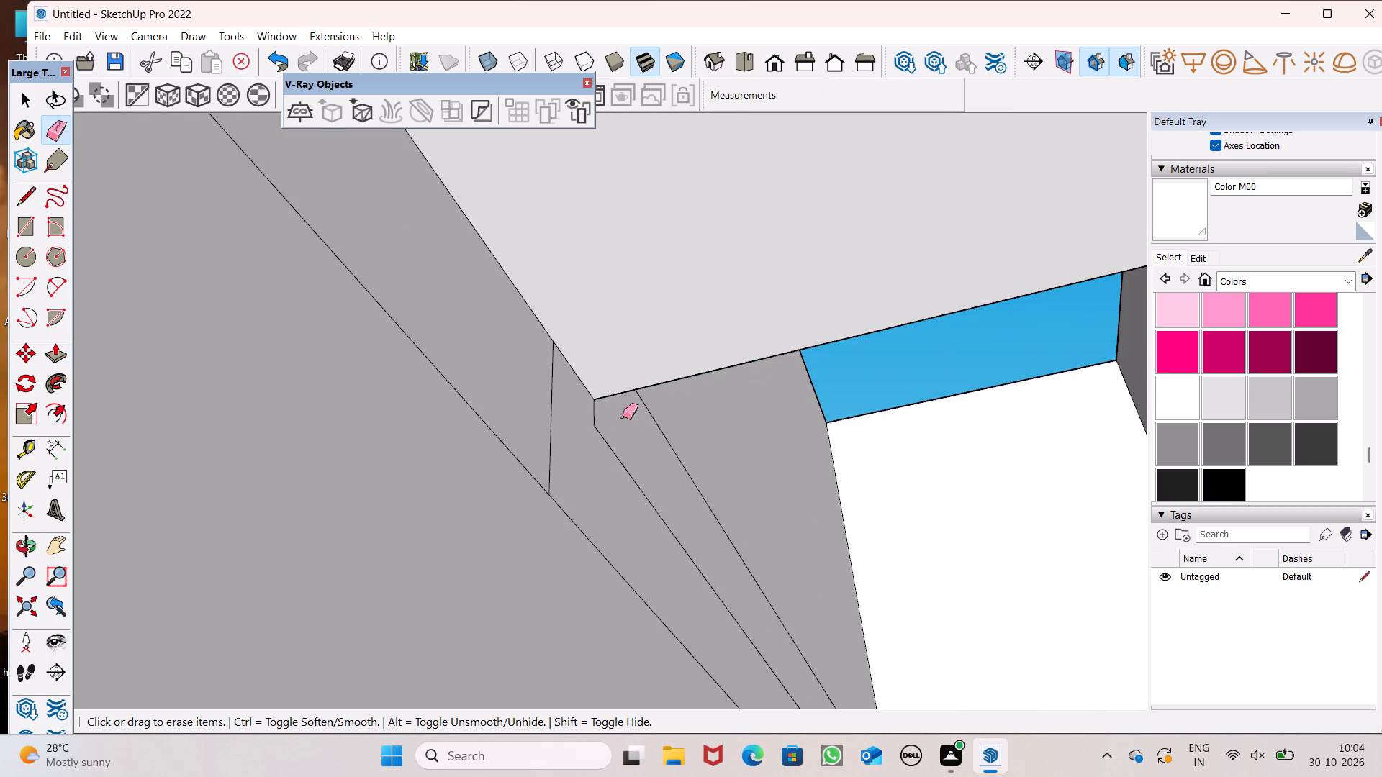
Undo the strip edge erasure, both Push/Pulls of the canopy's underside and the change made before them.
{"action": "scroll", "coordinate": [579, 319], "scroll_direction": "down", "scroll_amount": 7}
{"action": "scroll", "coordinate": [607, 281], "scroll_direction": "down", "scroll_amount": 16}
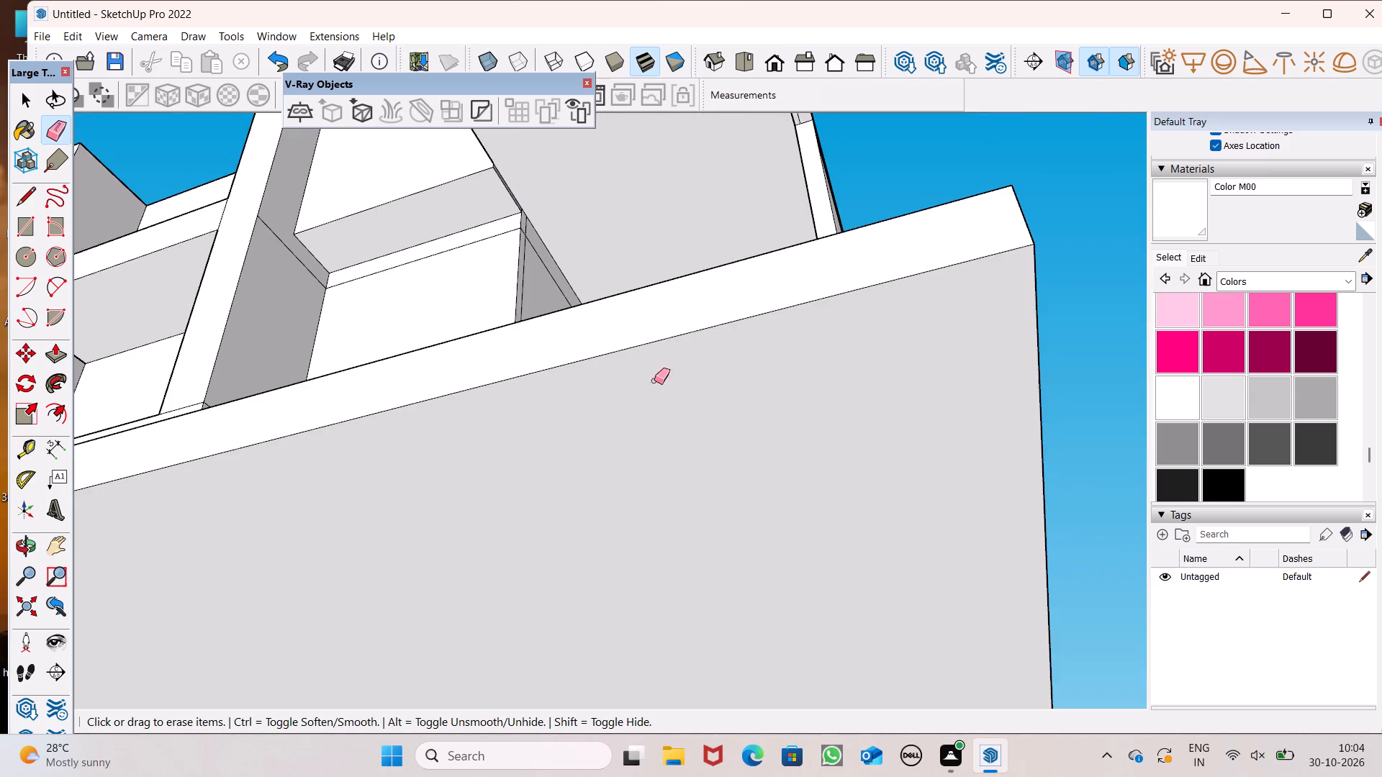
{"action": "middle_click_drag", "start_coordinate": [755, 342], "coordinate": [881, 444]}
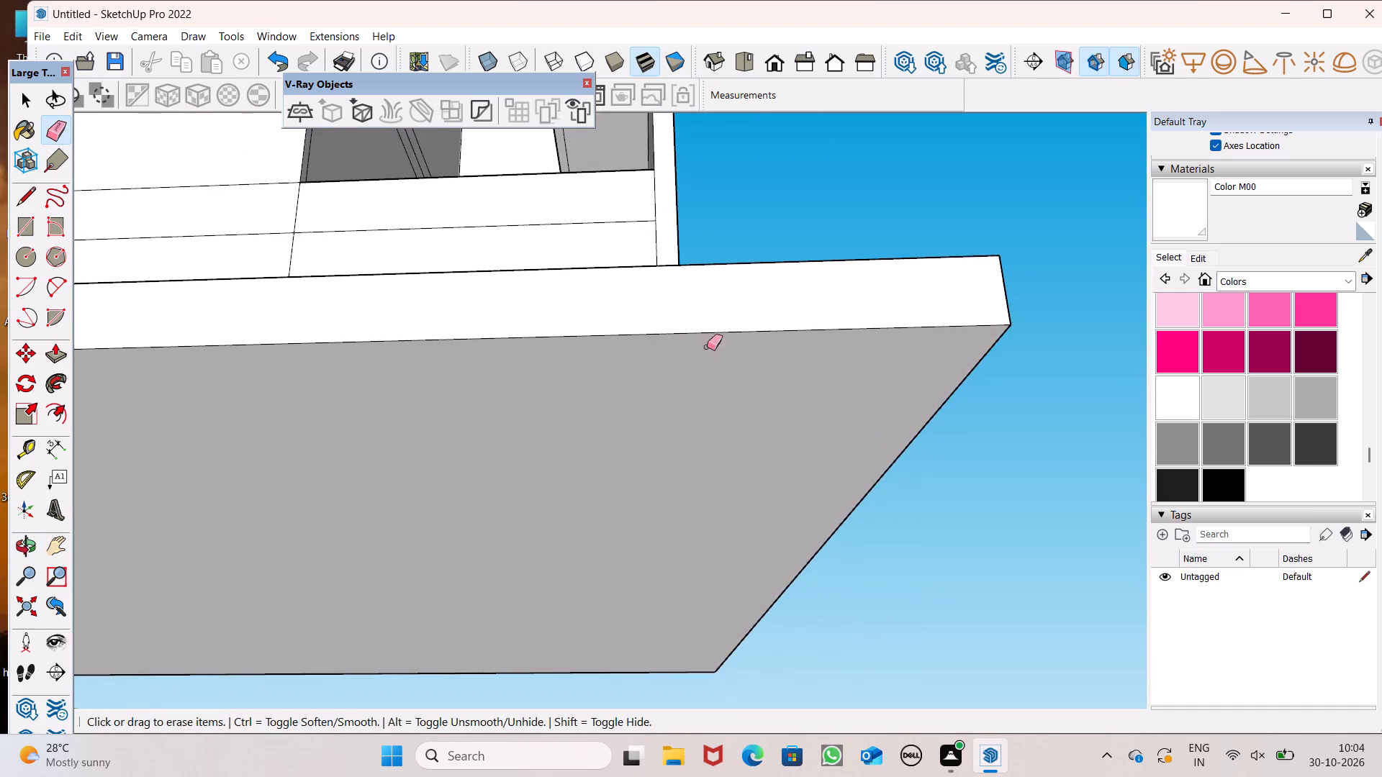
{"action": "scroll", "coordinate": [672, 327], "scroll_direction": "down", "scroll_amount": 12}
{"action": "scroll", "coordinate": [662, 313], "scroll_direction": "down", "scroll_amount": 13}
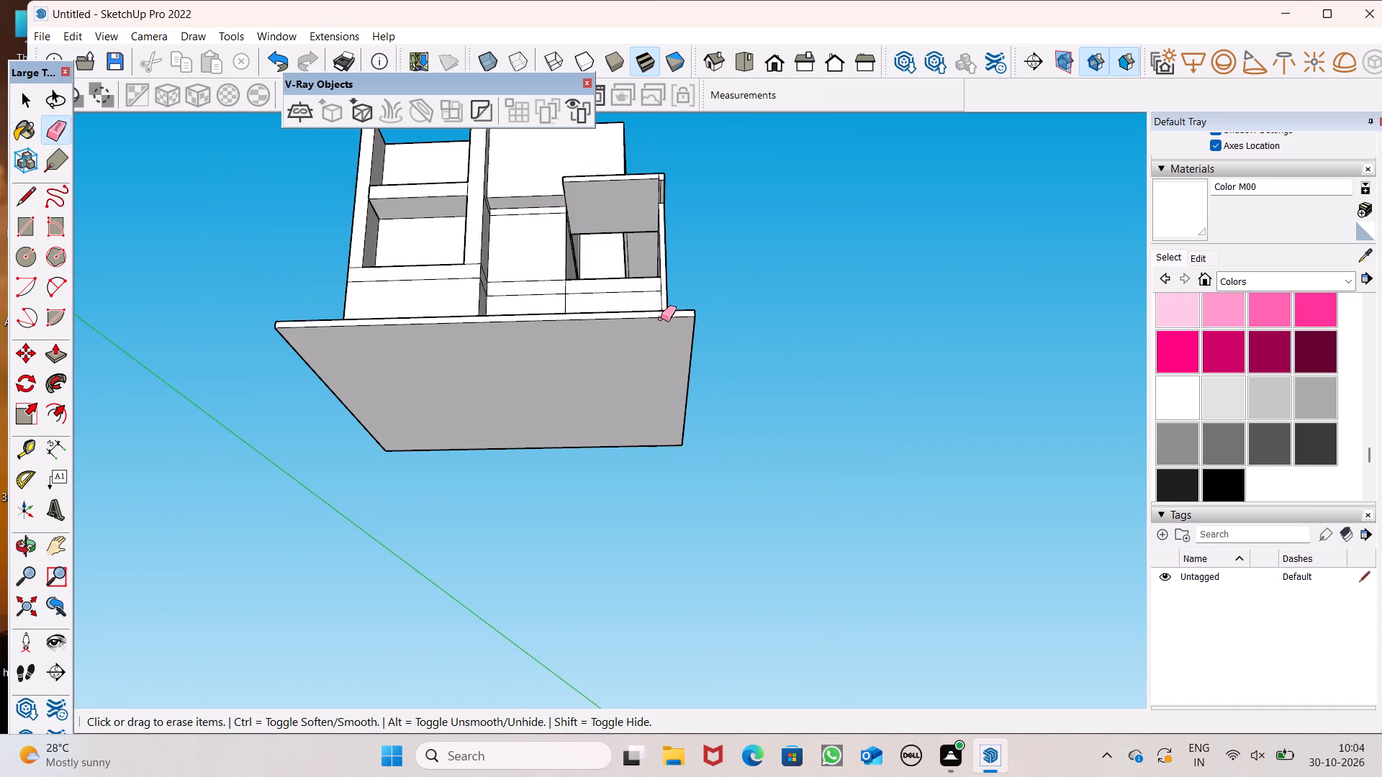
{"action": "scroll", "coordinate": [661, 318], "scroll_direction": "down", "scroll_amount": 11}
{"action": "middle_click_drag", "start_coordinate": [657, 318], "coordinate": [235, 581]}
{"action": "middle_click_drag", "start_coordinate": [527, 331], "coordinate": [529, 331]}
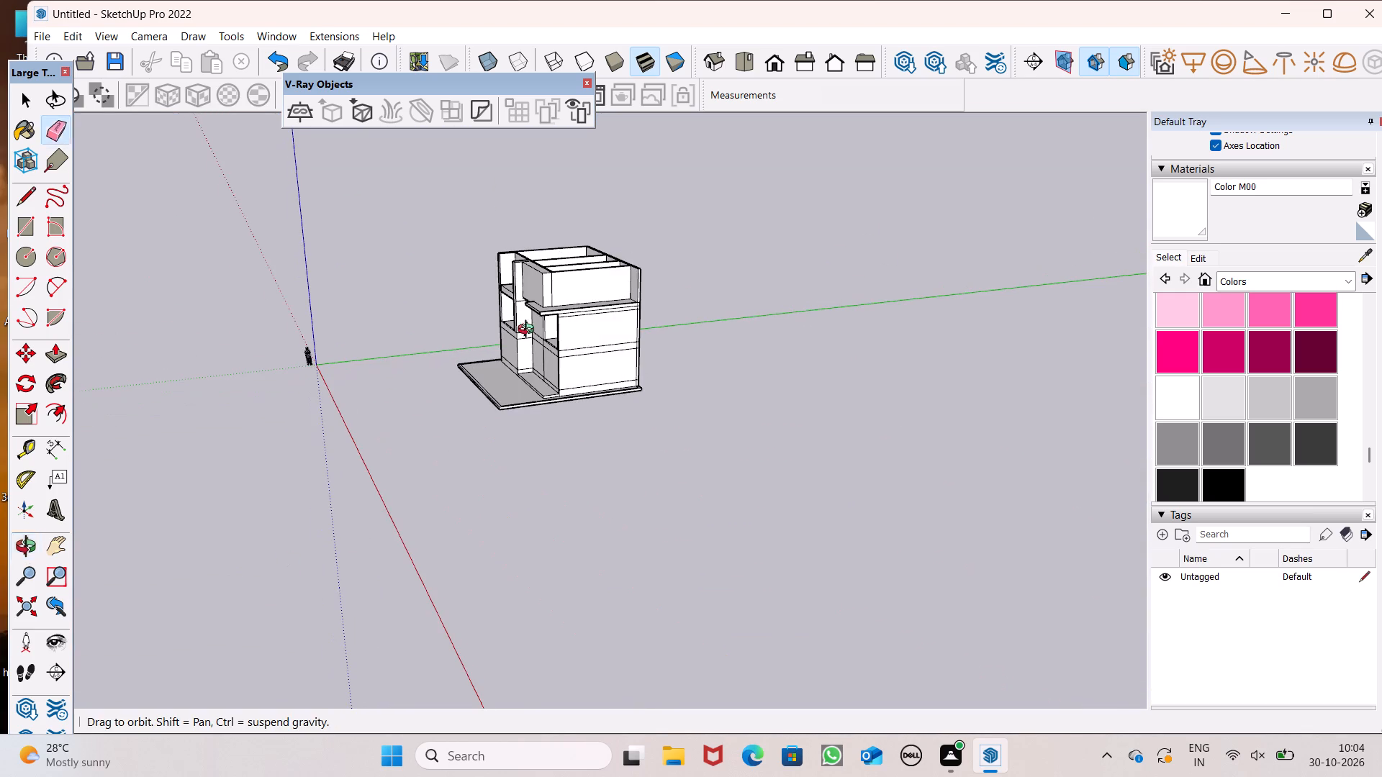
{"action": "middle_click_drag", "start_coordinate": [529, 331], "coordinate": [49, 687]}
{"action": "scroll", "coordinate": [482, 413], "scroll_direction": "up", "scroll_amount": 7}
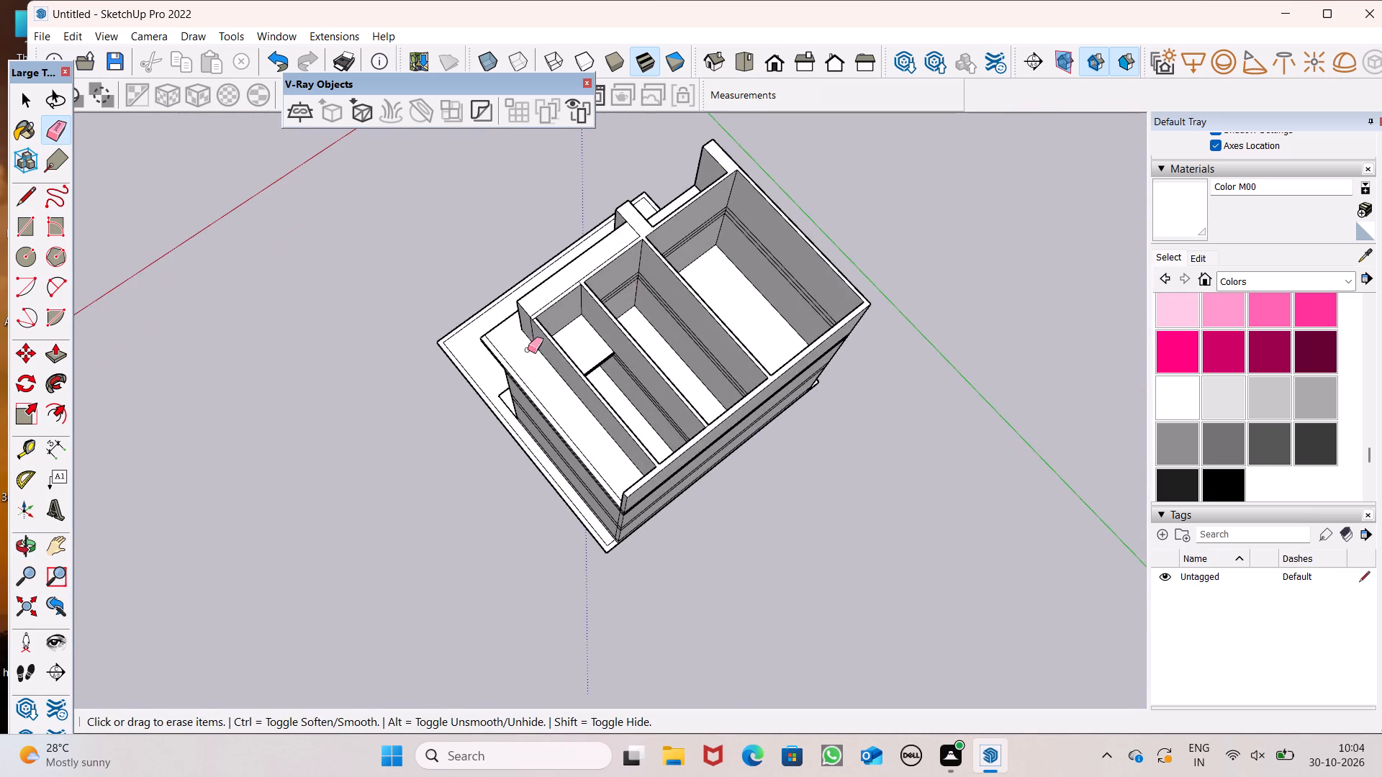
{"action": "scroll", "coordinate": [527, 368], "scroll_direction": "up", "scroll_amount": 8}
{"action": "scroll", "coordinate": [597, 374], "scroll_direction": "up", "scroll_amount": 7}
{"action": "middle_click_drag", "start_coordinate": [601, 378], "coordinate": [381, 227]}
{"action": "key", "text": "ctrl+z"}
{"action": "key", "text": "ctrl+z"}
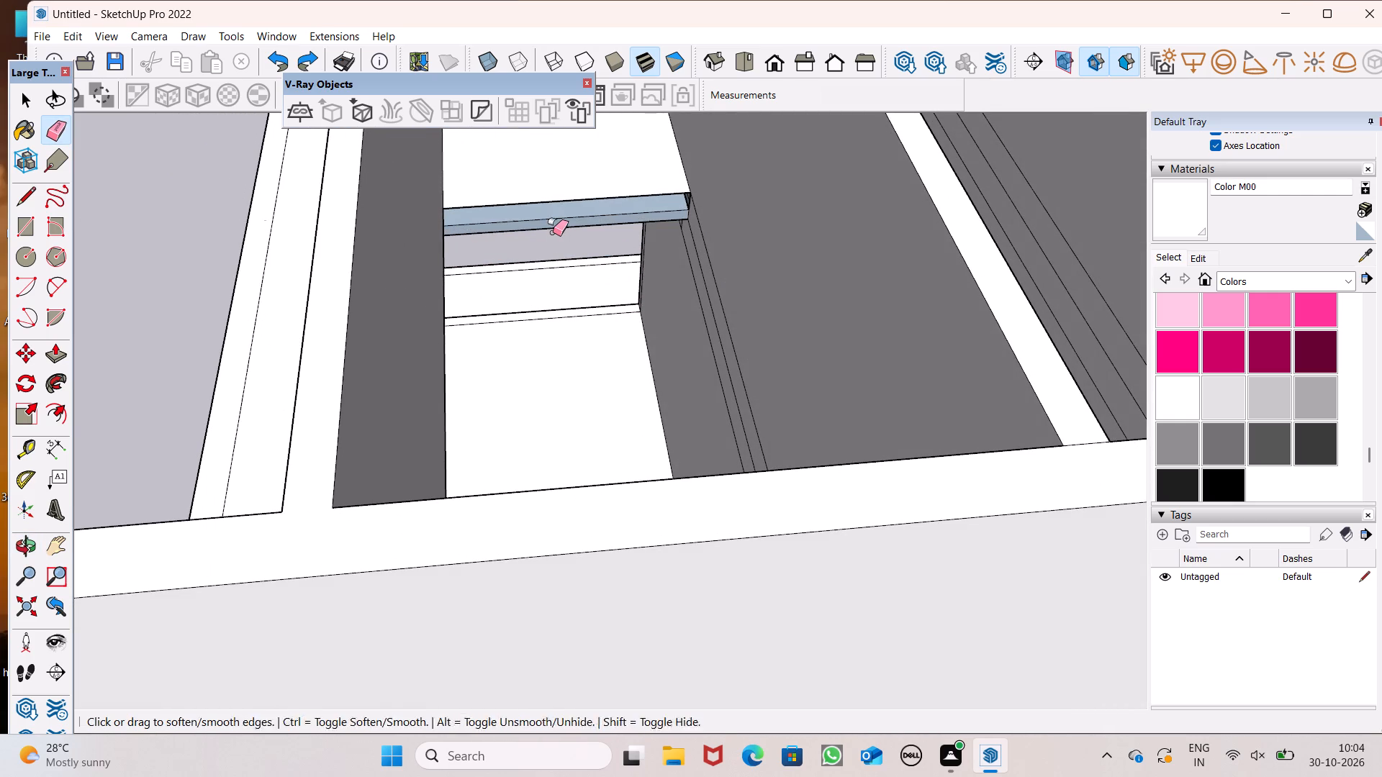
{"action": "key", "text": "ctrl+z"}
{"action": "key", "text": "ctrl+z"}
Paint the blue-grey interior face seen through the opening behind the canopy with white Color M00.
{"action": "middle_click_drag", "start_coordinate": [616, 250], "coordinate": [1276, 37]}
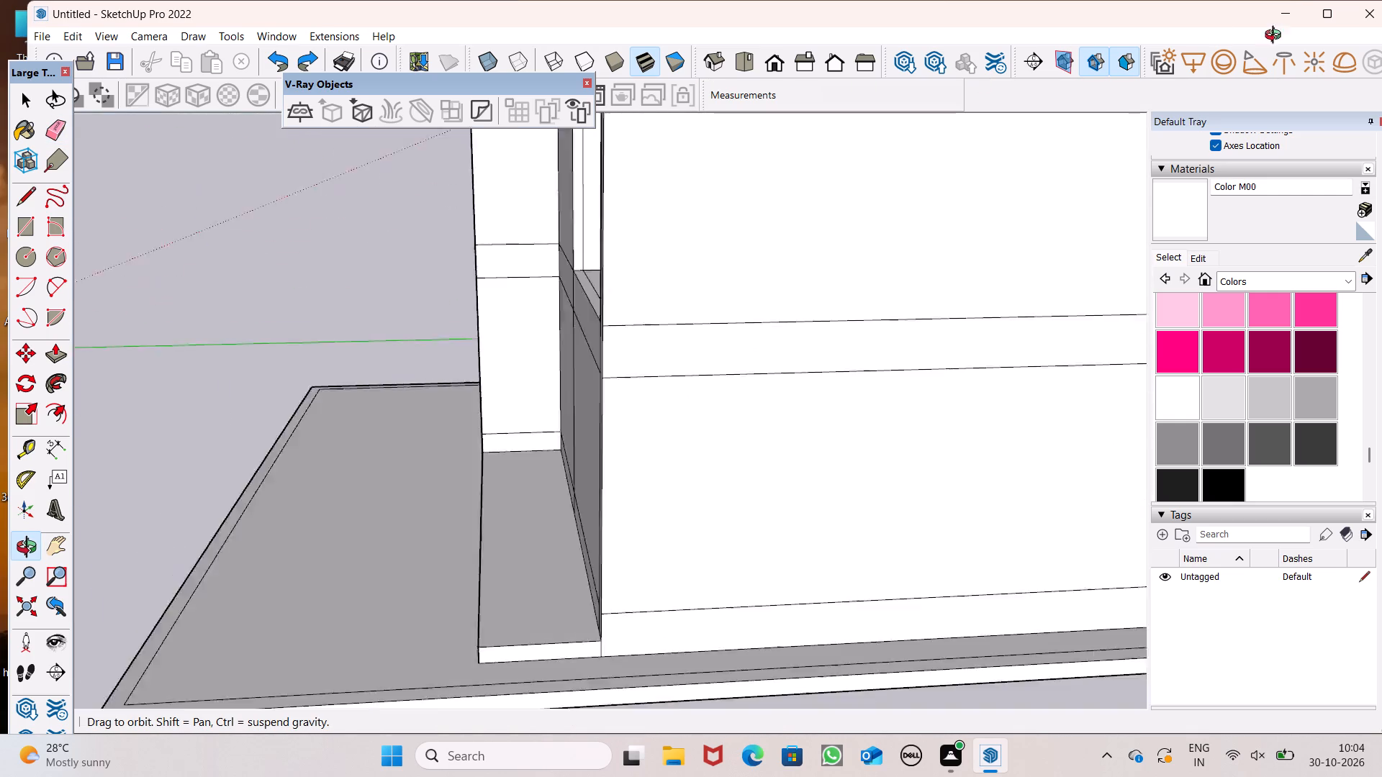
{"action": "middle_click_drag", "start_coordinate": [1276, 37], "coordinate": [1381, 3]}
{"action": "scroll", "coordinate": [274, 319], "scroll_direction": "down", "scroll_amount": 6}
{"action": "middle_click_drag", "start_coordinate": [274, 316], "coordinate": [579, 267]}
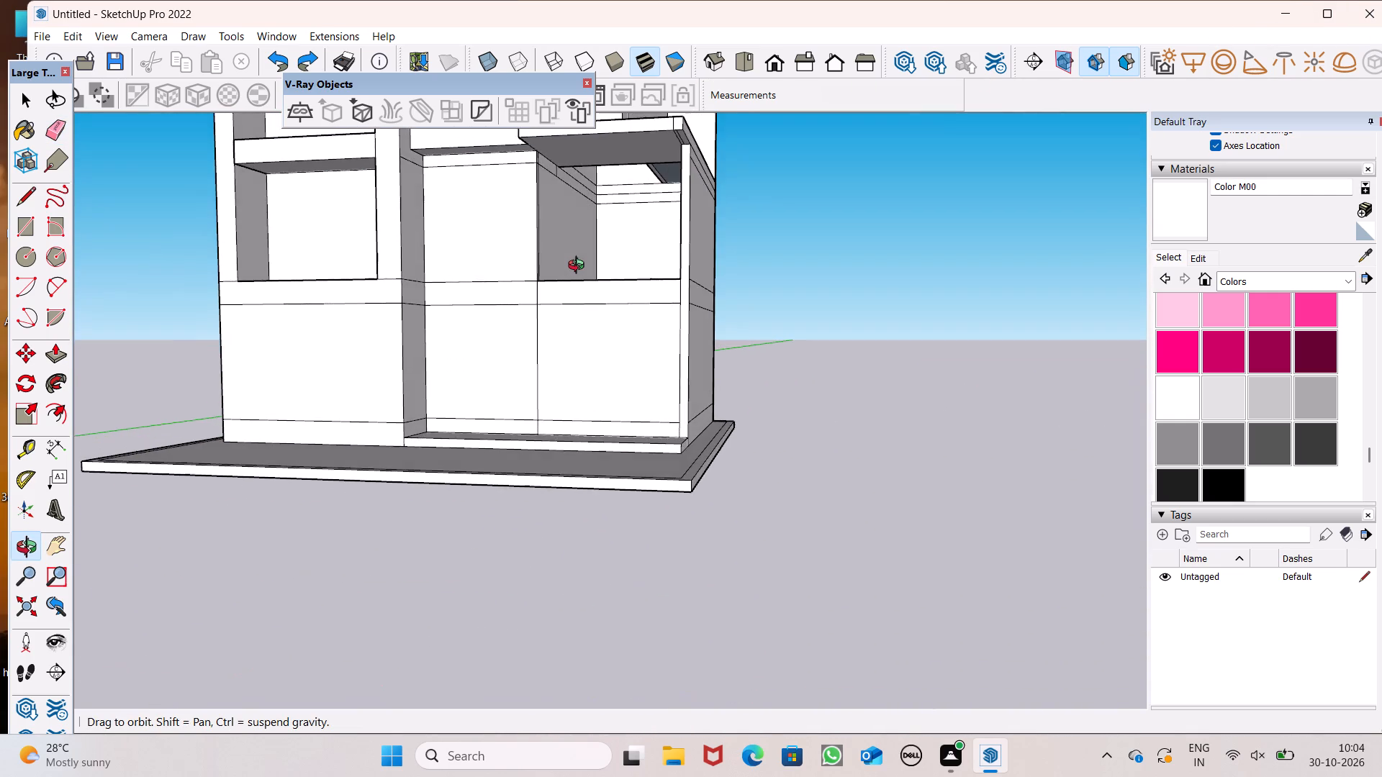
{"action": "middle_click_drag", "start_coordinate": [579, 267], "coordinate": [596, 240]}
{"action": "middle_click_drag", "start_coordinate": [597, 254], "coordinate": [811, 91]}
{"action": "scroll", "coordinate": [810, 100], "scroll_direction": "up", "scroll_amount": 1}
{"action": "scroll", "coordinate": [723, 223], "scroll_direction": "up", "scroll_amount": 7}
{"action": "scroll", "coordinate": [590, 271], "scroll_direction": "down", "scroll_amount": 1}
{"action": "scroll", "coordinate": [590, 271], "scroll_direction": "up", "scroll_amount": 2}
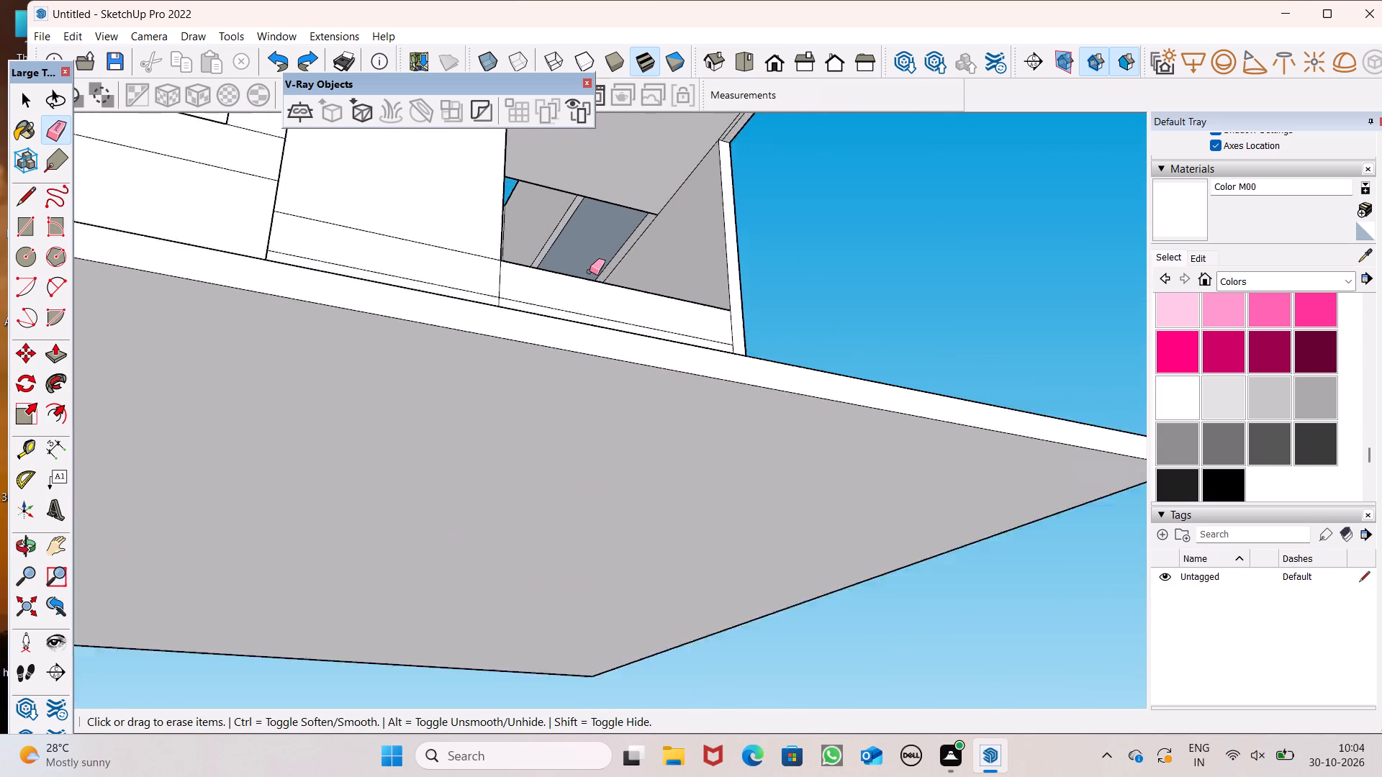
{"action": "scroll", "coordinate": [590, 271], "scroll_direction": "up", "scroll_amount": 4}
{"action": "left_click", "coordinate": [1182, 405]}
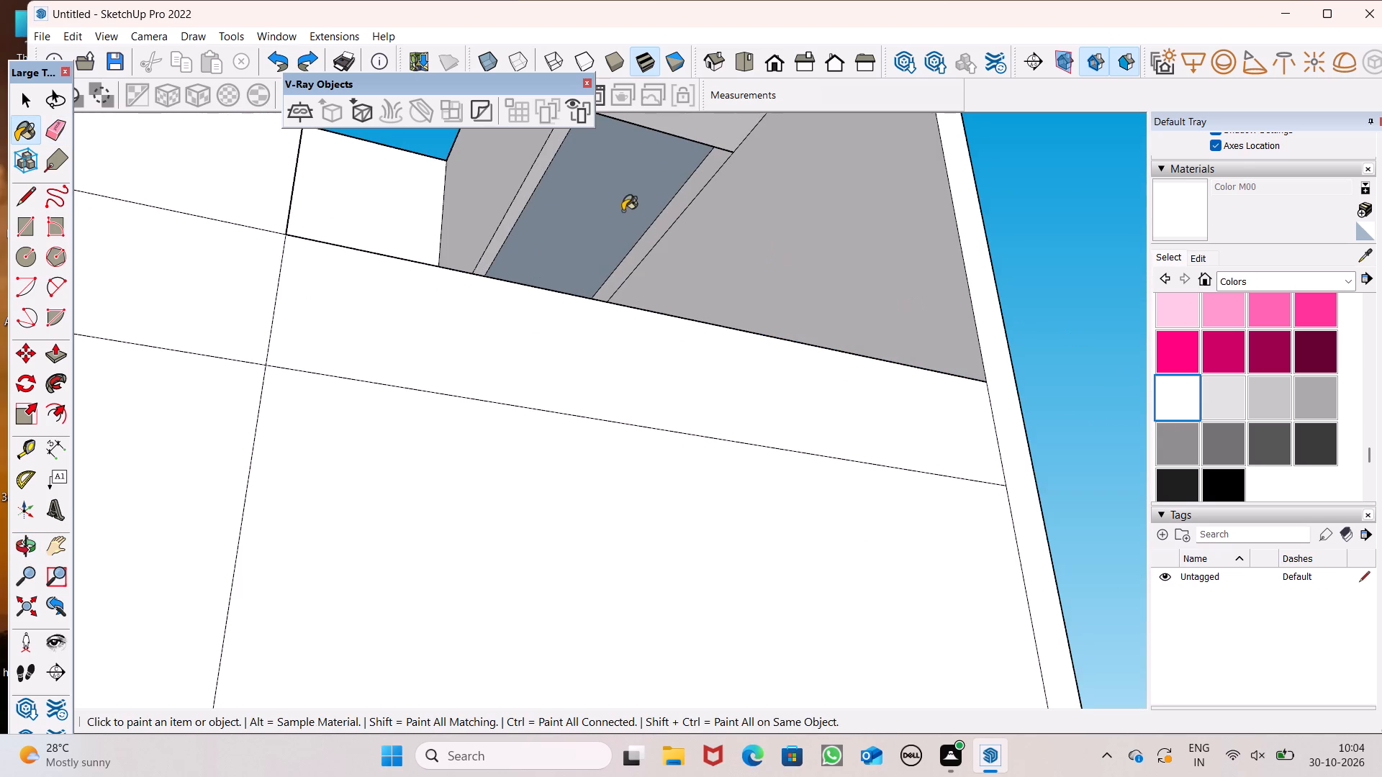
{"action": "left_click", "coordinate": [623, 211]}
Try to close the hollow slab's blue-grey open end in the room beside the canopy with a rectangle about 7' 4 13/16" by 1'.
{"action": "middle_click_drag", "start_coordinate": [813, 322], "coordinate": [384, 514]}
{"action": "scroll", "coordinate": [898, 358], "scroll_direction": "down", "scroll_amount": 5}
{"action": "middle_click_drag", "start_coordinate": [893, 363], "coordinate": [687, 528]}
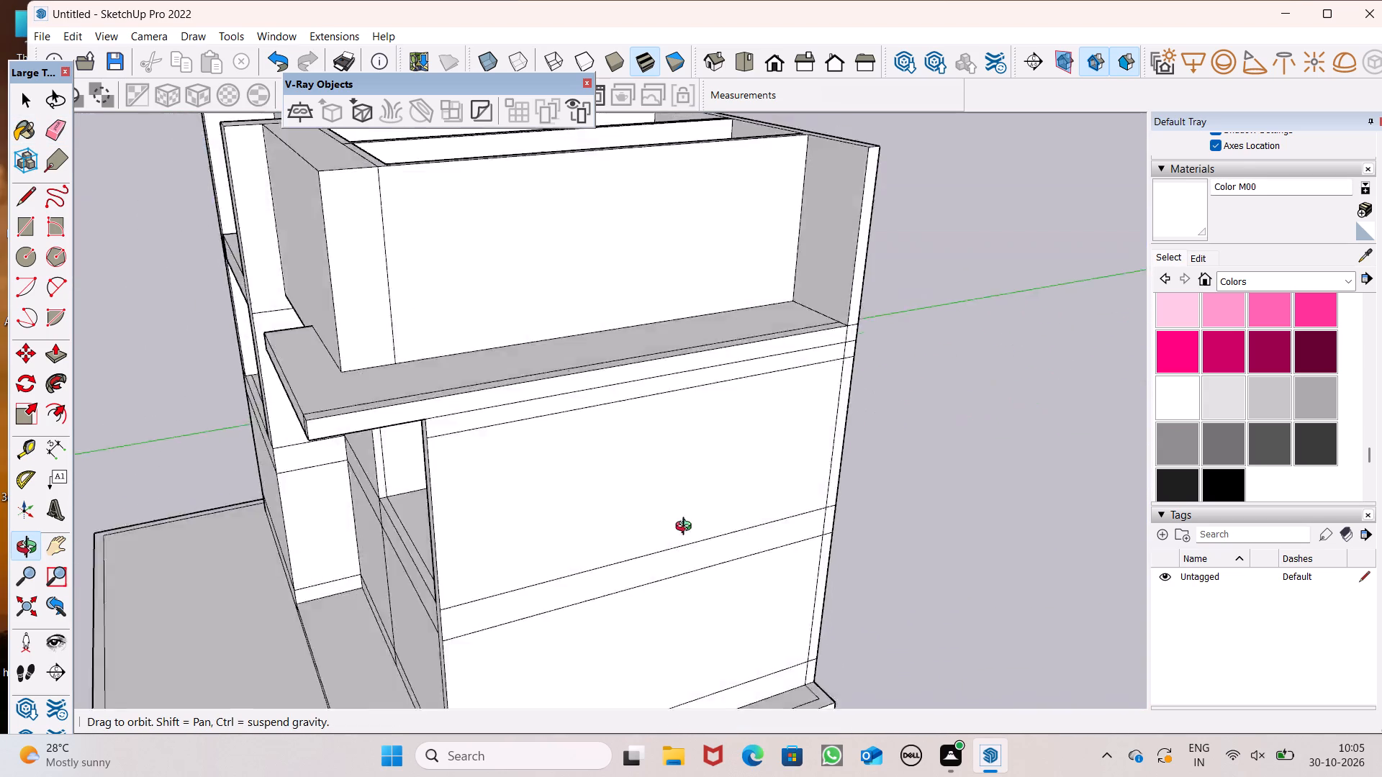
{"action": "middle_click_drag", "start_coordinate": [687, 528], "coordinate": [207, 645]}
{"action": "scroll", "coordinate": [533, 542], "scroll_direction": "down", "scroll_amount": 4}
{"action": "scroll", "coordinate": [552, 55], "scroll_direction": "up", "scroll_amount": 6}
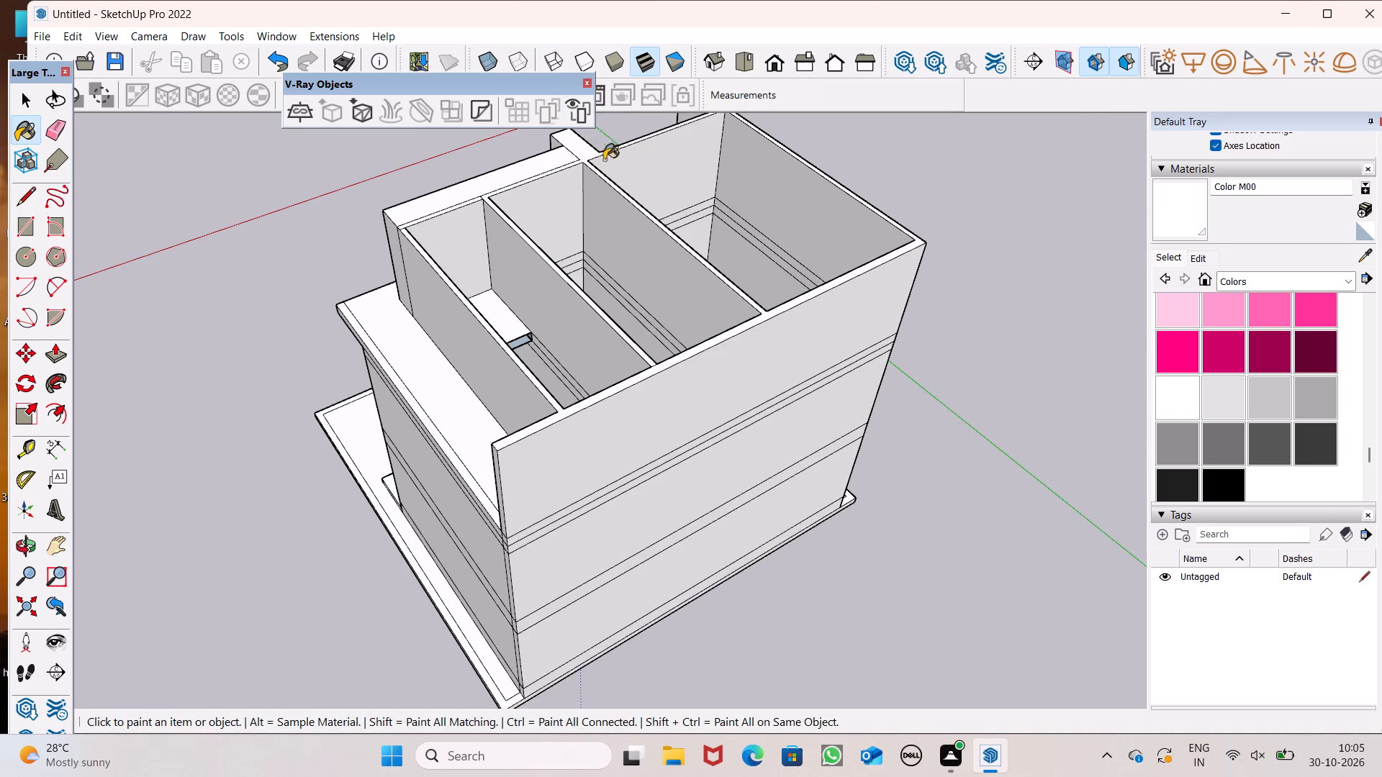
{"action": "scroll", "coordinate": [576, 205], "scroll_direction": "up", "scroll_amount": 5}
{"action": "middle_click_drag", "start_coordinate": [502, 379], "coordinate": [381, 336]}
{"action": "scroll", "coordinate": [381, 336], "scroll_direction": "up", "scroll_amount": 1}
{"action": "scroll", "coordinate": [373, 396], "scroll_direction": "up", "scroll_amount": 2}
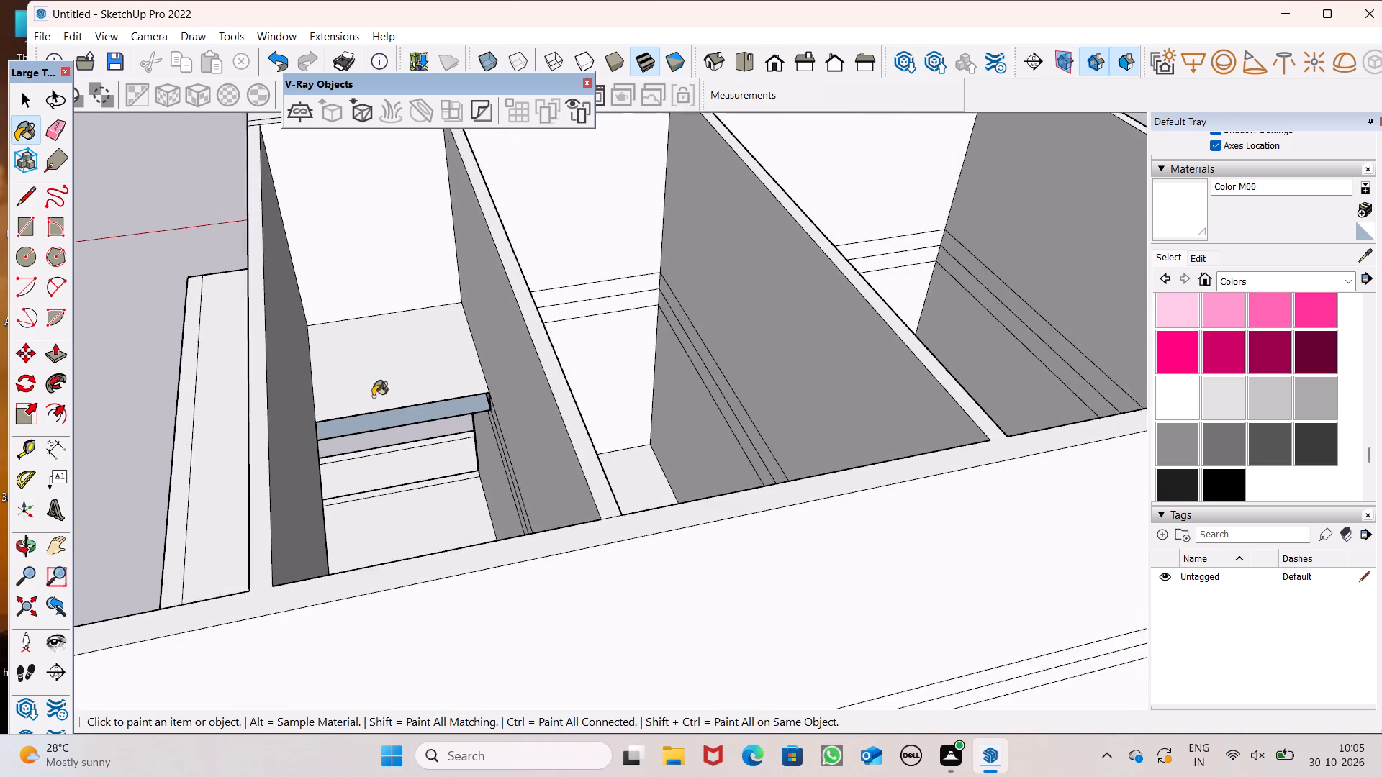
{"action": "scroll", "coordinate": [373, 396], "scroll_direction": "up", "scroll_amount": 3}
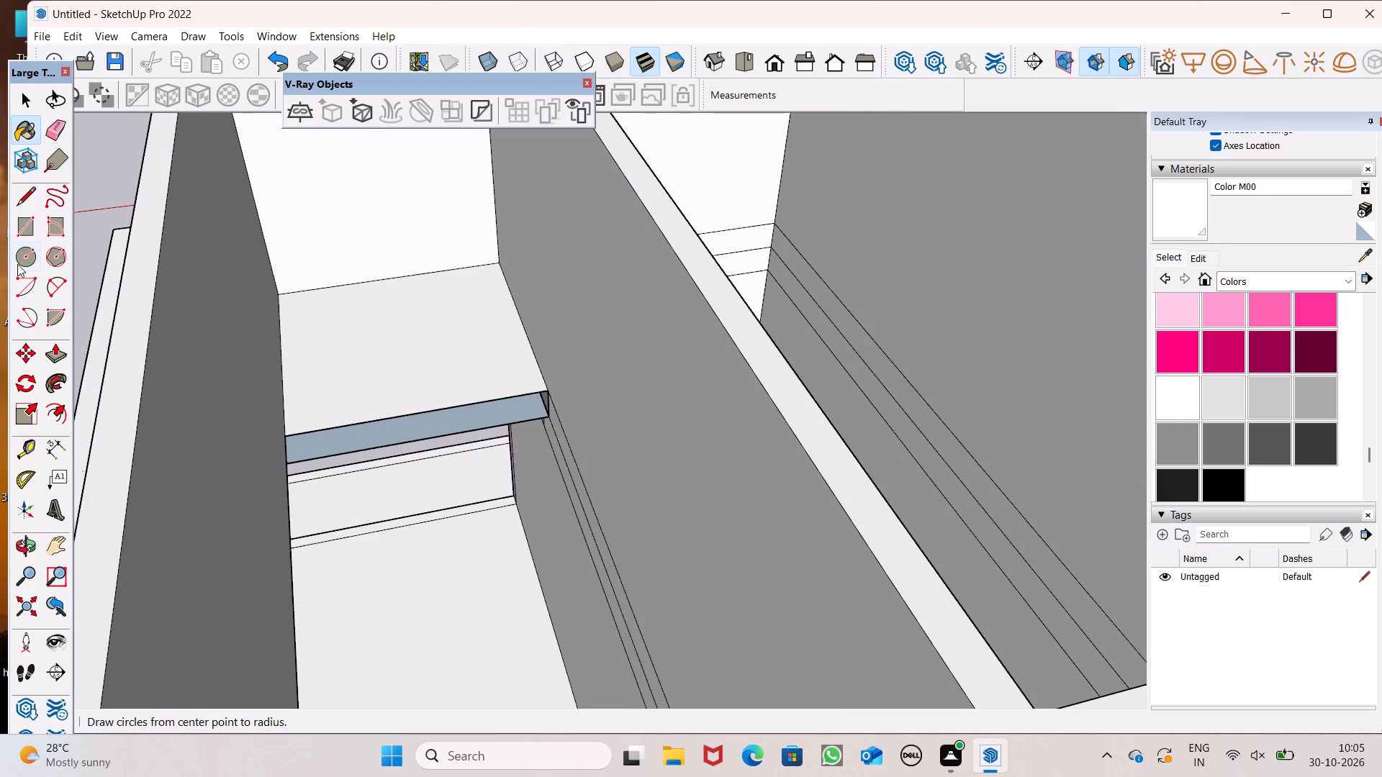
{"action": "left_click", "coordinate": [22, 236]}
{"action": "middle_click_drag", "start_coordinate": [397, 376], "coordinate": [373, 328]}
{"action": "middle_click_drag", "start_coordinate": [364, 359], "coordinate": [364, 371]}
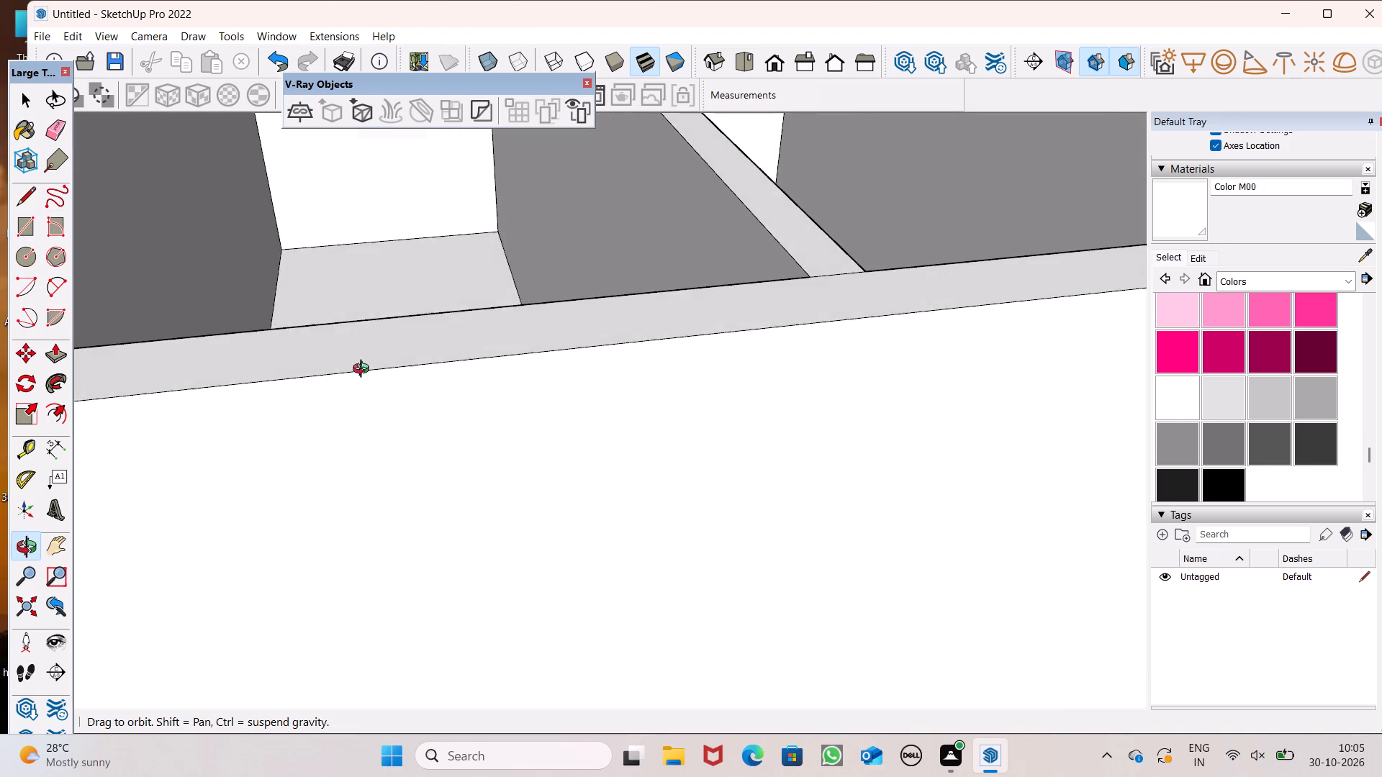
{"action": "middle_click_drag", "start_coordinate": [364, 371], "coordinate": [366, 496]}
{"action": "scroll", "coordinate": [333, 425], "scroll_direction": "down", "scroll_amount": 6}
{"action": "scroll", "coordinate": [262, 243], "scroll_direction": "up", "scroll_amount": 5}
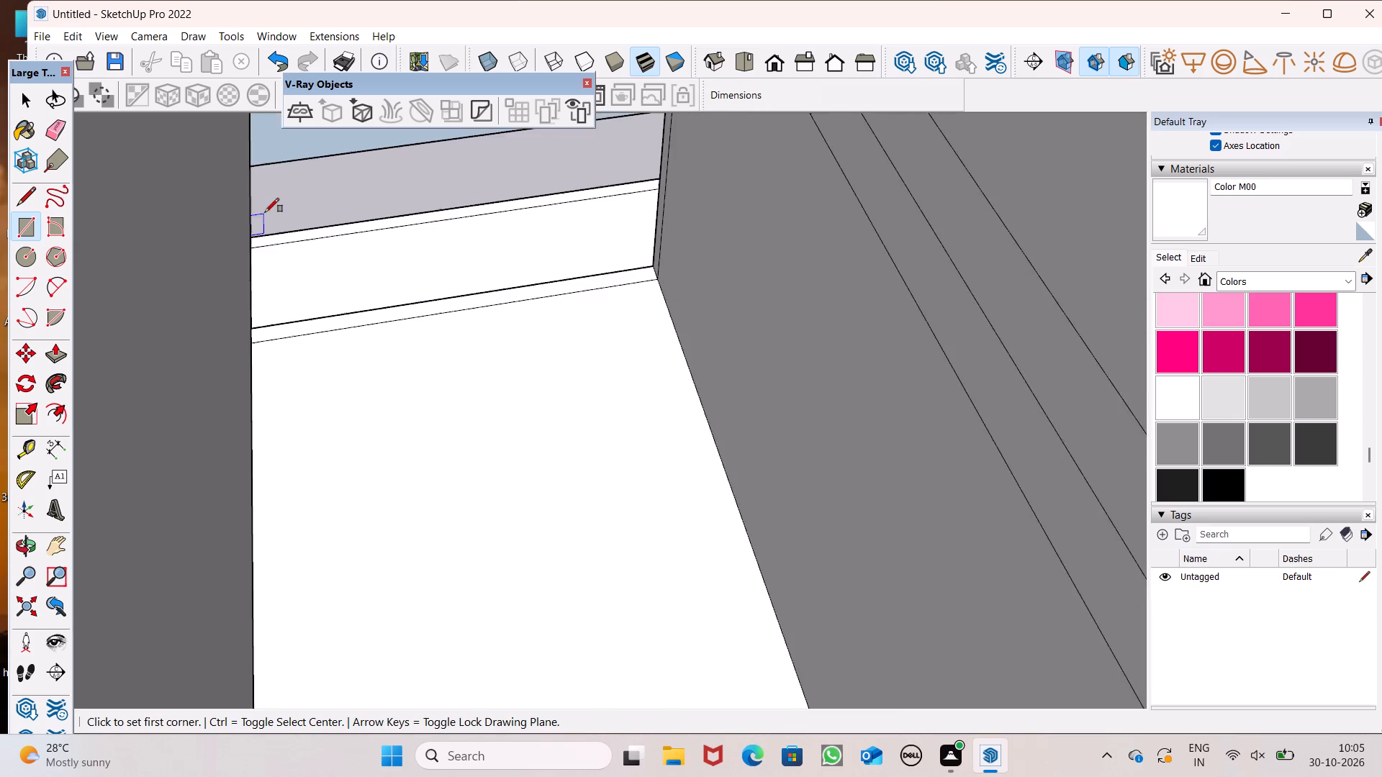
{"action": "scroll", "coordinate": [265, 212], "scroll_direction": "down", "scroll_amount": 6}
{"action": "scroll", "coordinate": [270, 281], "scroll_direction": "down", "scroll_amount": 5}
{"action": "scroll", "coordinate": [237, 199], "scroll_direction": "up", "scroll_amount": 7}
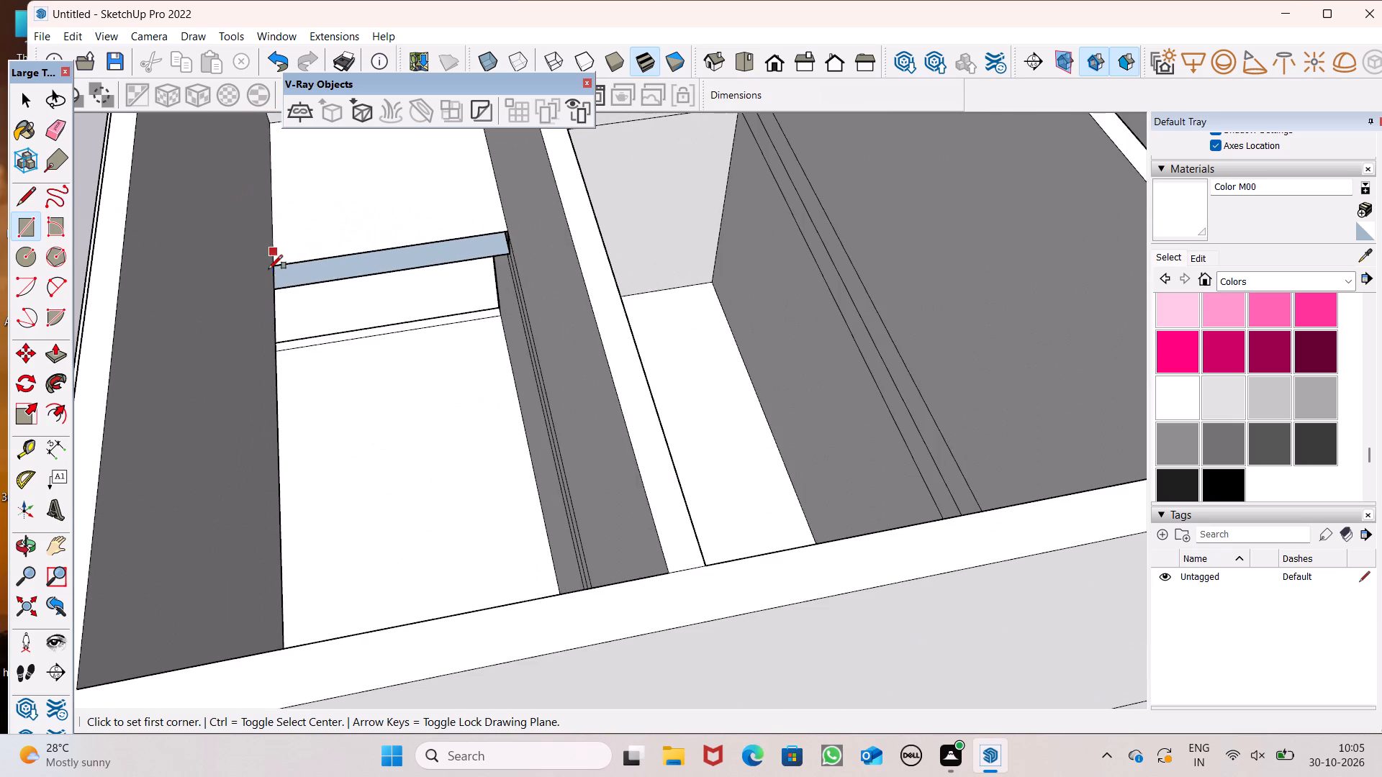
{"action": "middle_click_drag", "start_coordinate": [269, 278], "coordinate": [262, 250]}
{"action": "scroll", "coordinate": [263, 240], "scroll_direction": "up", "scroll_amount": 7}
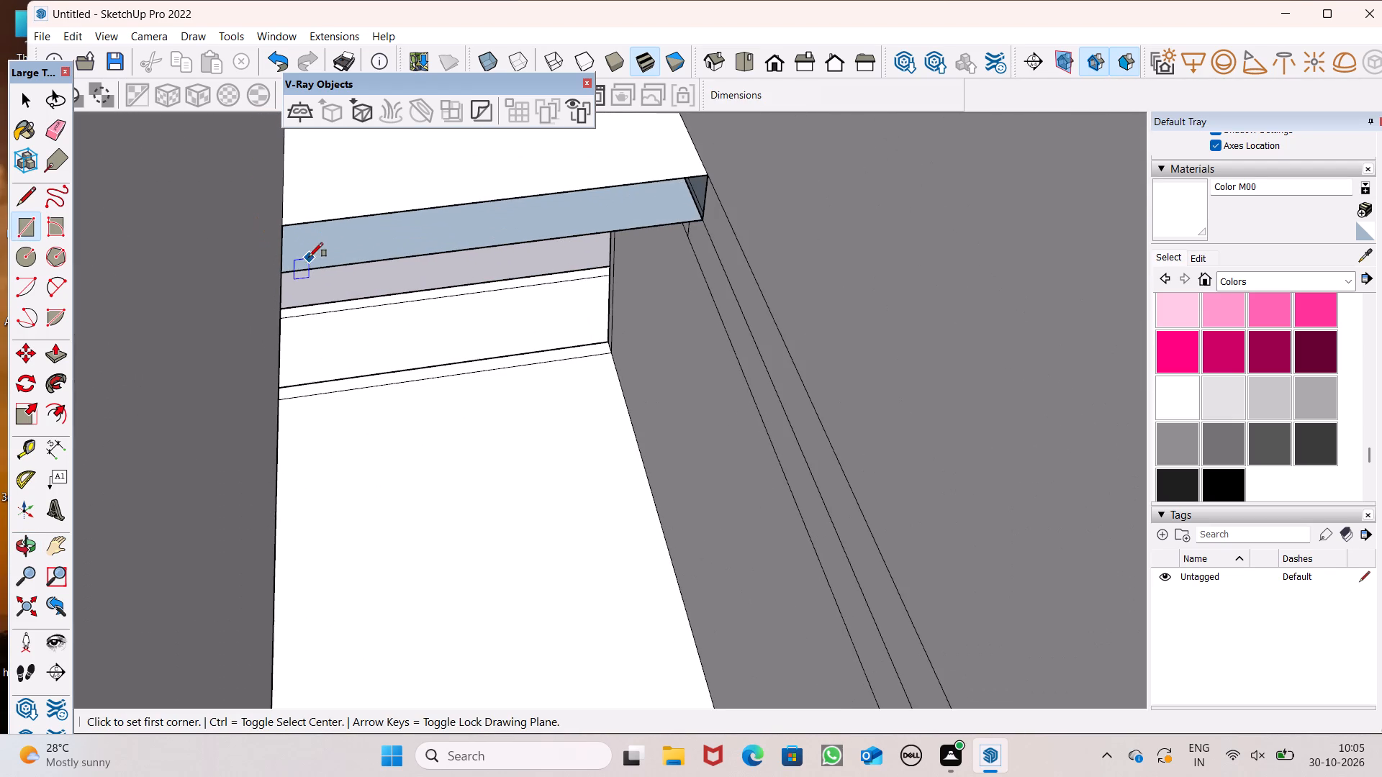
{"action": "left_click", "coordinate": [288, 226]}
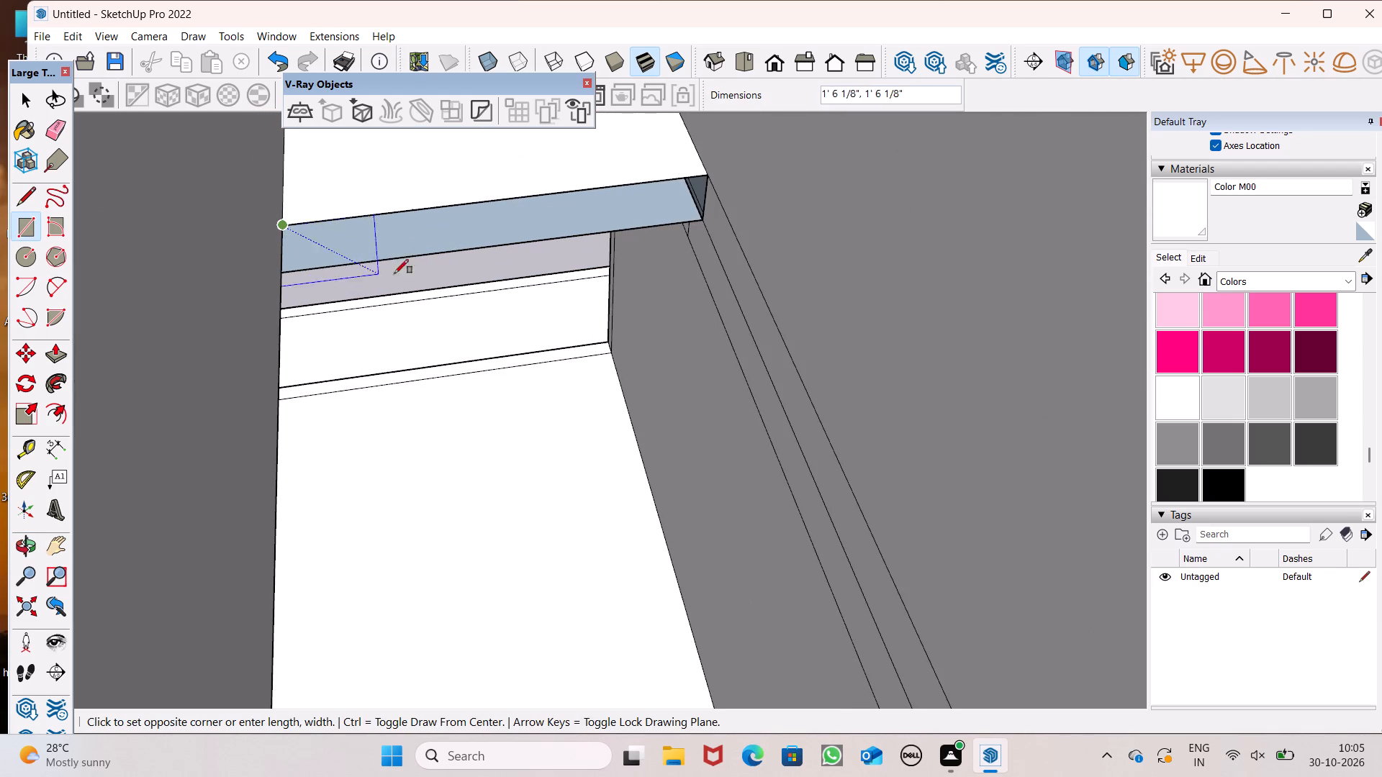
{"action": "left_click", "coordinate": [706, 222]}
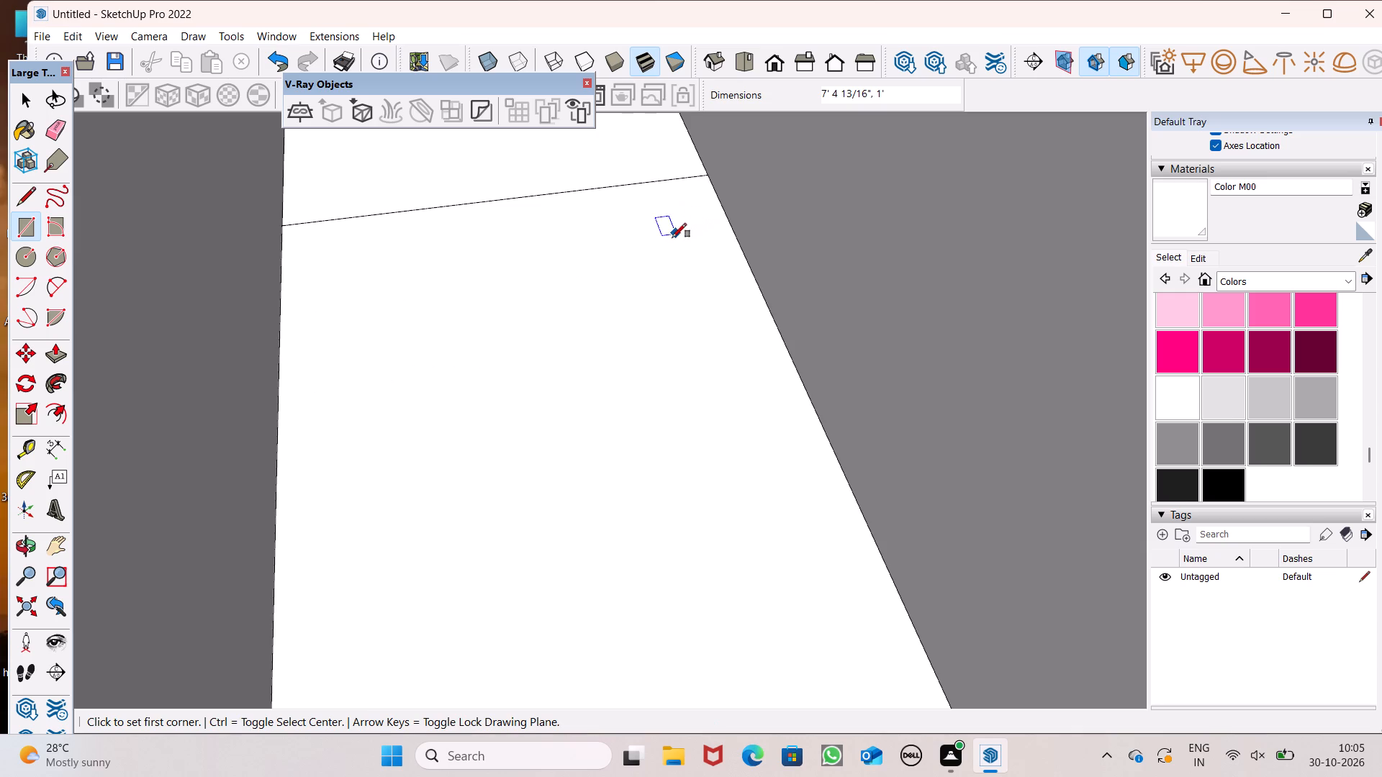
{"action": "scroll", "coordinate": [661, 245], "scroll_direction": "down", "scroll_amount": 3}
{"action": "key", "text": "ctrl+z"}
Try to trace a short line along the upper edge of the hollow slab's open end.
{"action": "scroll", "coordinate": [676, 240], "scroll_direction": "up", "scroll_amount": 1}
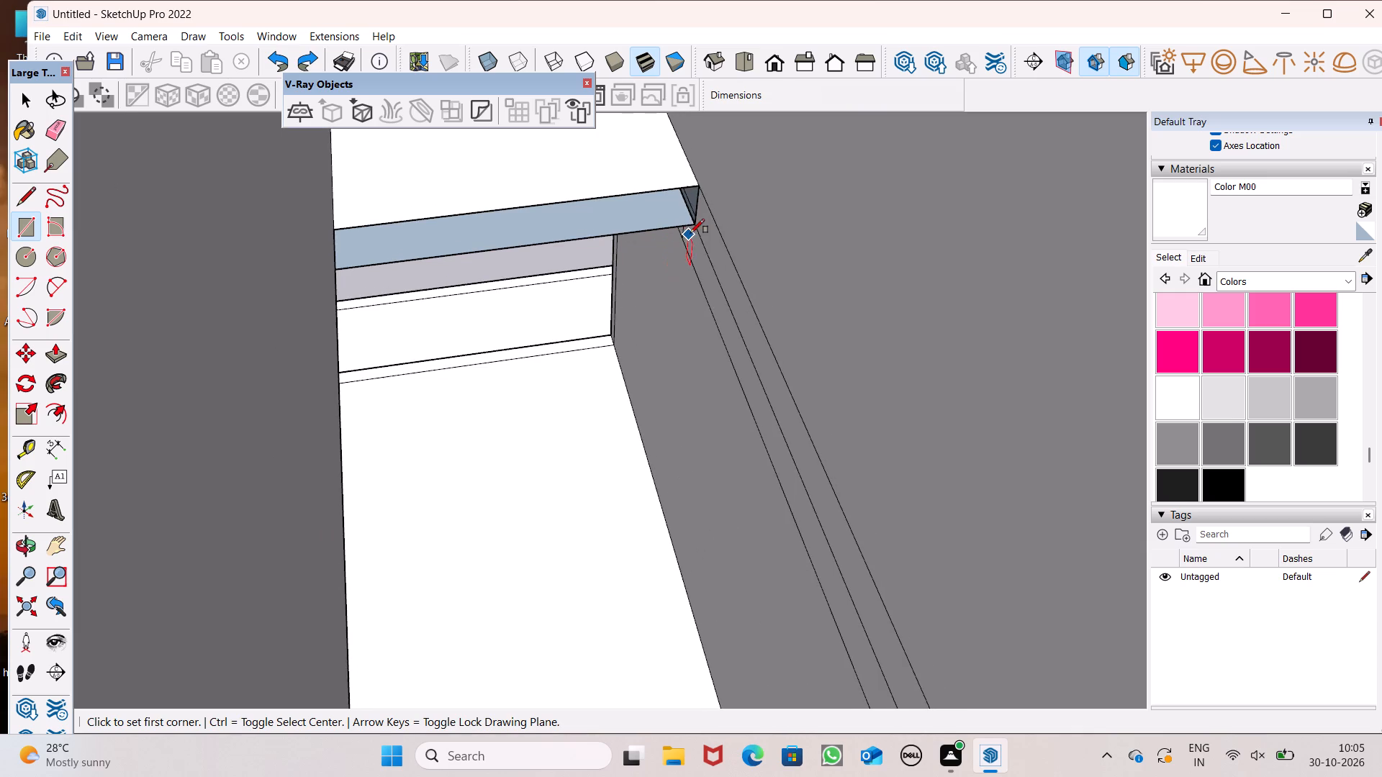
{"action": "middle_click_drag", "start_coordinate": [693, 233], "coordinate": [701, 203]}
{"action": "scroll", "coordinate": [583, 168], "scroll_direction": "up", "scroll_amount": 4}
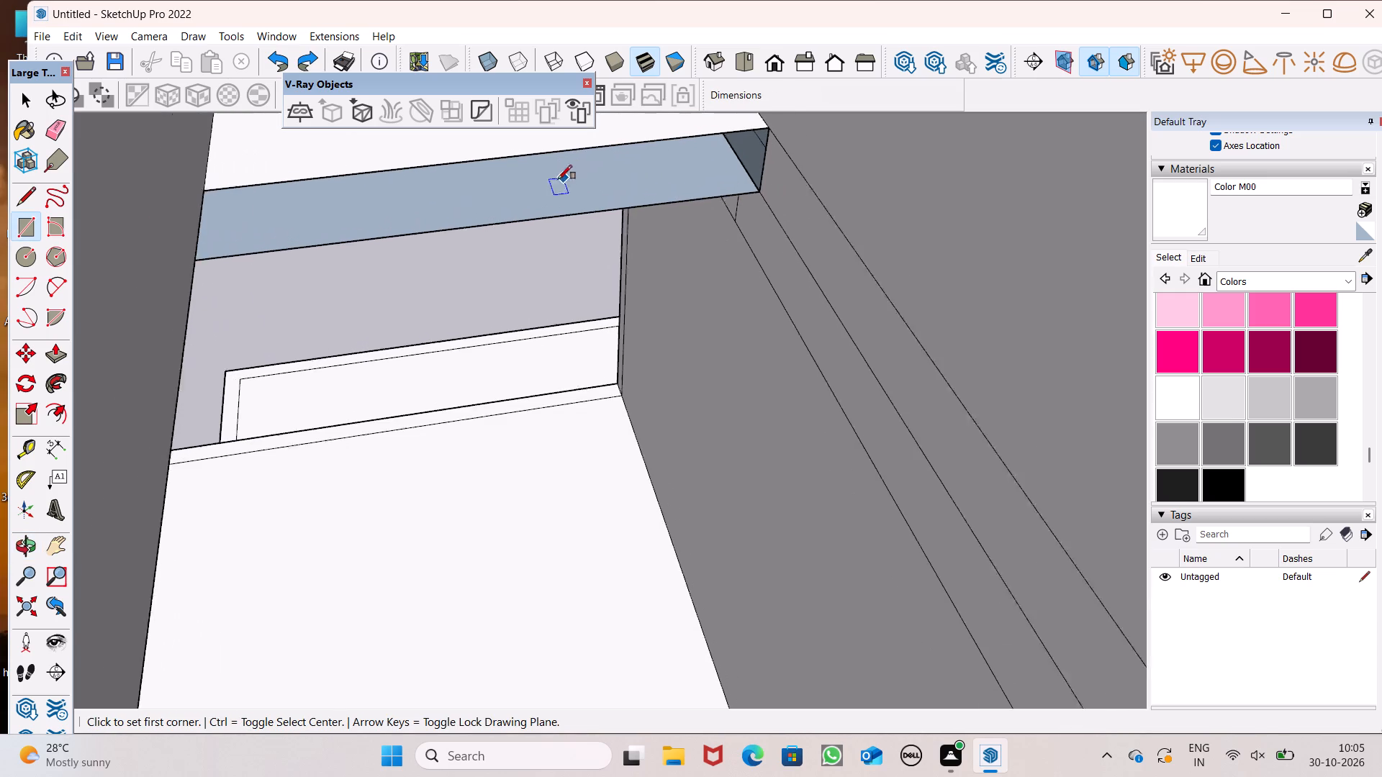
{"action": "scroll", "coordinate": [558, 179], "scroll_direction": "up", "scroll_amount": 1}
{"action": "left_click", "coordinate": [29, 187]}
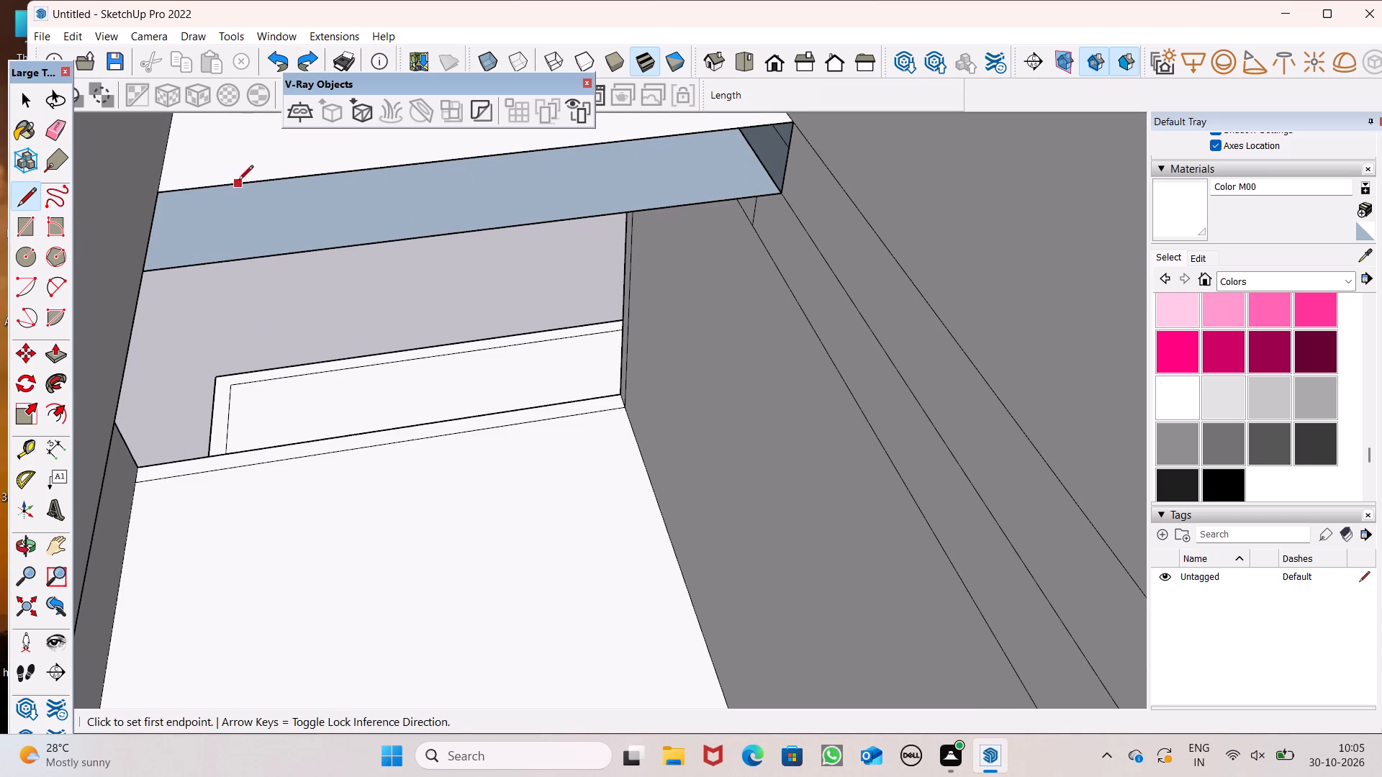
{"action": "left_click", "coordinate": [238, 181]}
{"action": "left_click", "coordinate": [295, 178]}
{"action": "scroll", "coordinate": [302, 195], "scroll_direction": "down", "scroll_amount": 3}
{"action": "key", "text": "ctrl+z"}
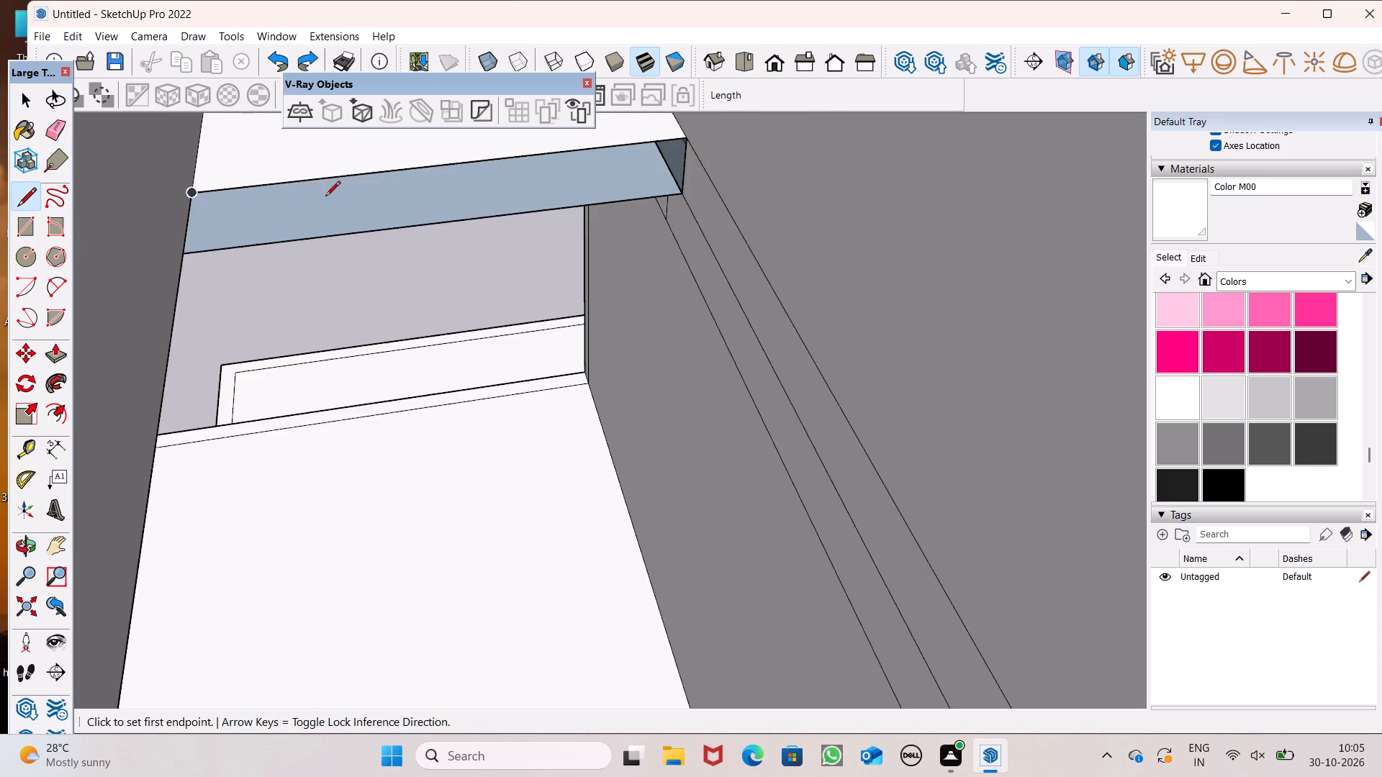
Examine the building's front and the hollow slab's open end from above the rooms.
{"action": "middle_click_drag", "start_coordinate": [362, 214], "coordinate": [374, 147]}
{"action": "scroll", "coordinate": [372, 266], "scroll_direction": "down", "scroll_amount": 1}
{"action": "scroll", "coordinate": [538, 190], "scroll_direction": "down", "scroll_amount": 8}
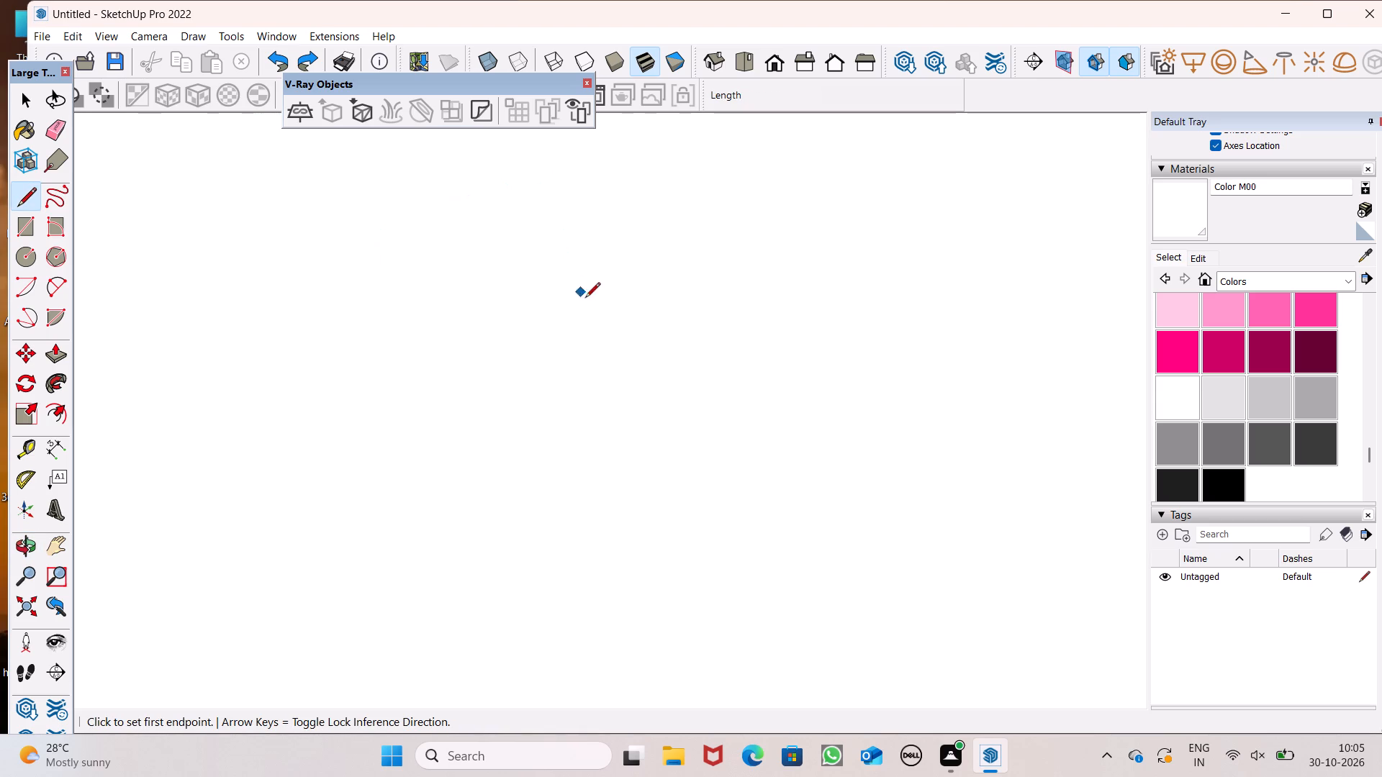
{"action": "scroll", "coordinate": [596, 301], "scroll_direction": "down", "scroll_amount": 17}
{"action": "left_click", "coordinate": [765, 76]}
{"action": "scroll", "coordinate": [787, 250], "scroll_direction": "down", "scroll_amount": 6}
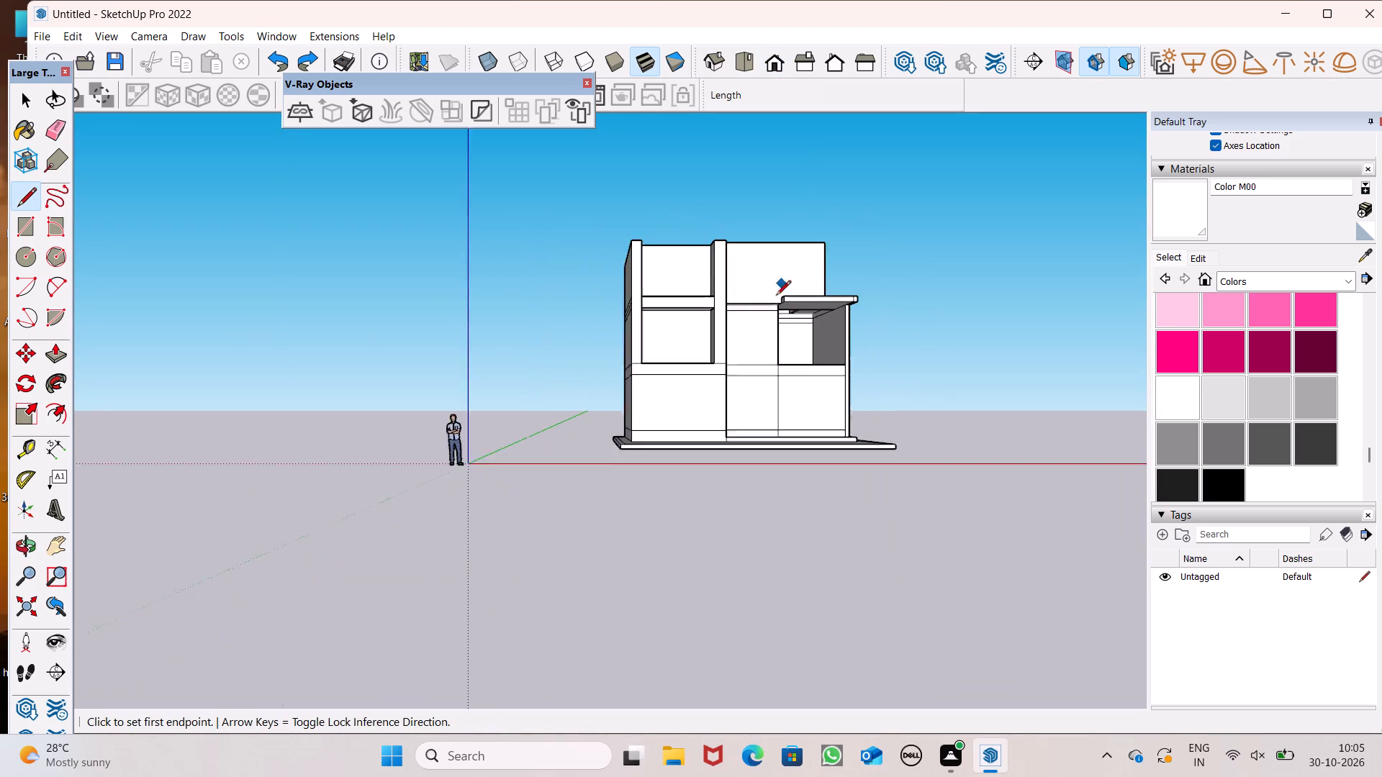
{"action": "scroll", "coordinate": [776, 296], "scroll_direction": "down", "scroll_amount": 2}
{"action": "scroll", "coordinate": [798, 320], "scroll_direction": "up", "scroll_amount": 8}
{"action": "key", "text": "space"}
{"action": "middle_click_drag", "start_coordinate": [983, 287], "coordinate": [962, 301]}
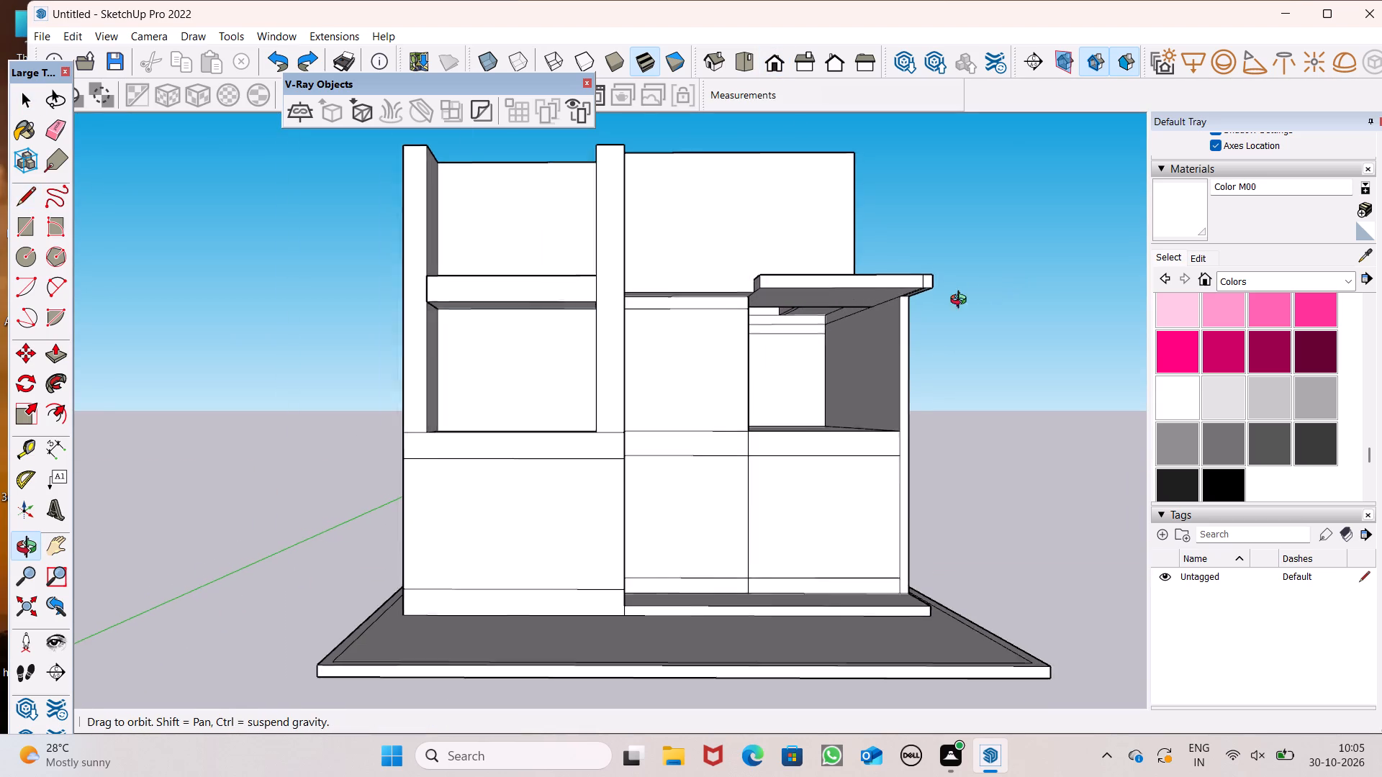
{"action": "middle_click_drag", "start_coordinate": [962, 301], "coordinate": [0, 425]}
{"action": "scroll", "coordinate": [372, 160], "scroll_direction": "up", "scroll_amount": 7}
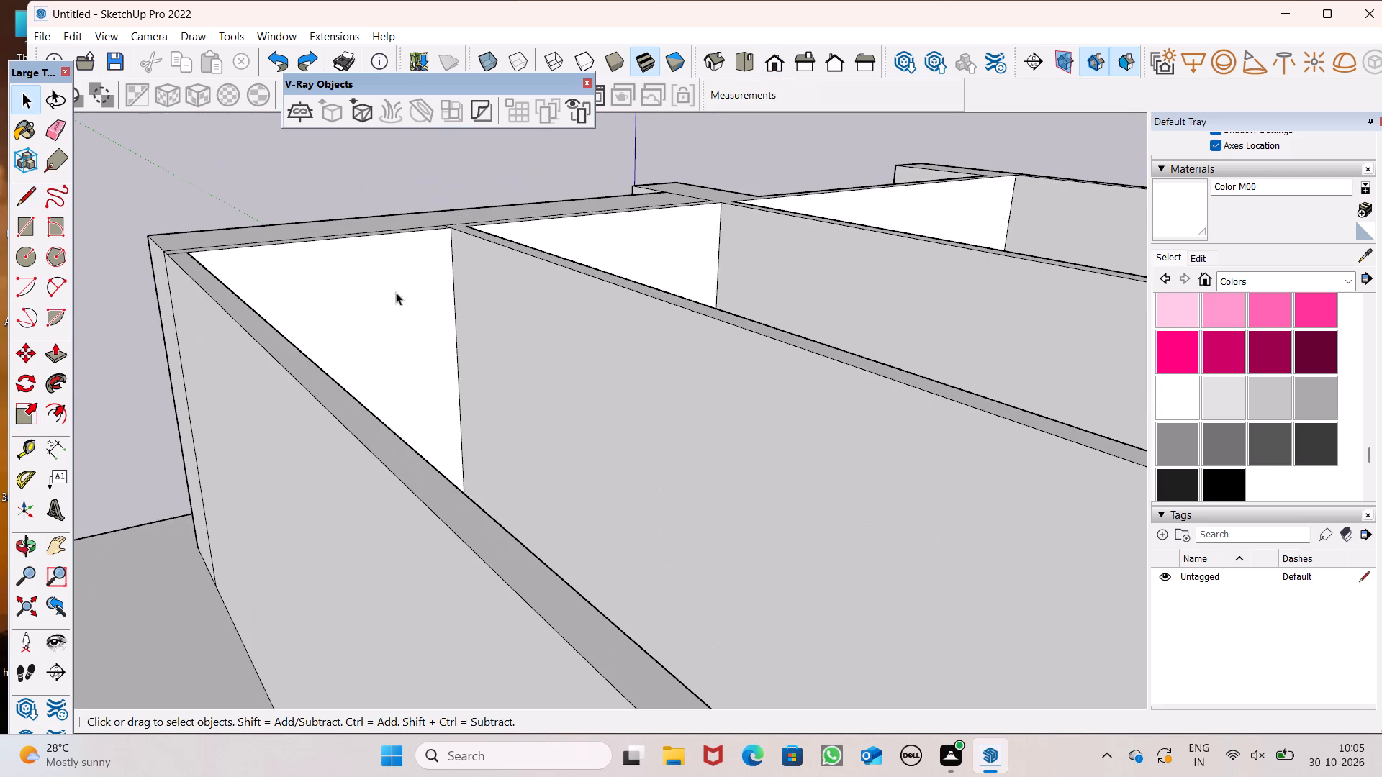
{"action": "scroll", "coordinate": [456, 293], "scroll_direction": "down", "scroll_amount": 2}
{"action": "middle_click_drag", "start_coordinate": [492, 432], "coordinate": [430, 479]}
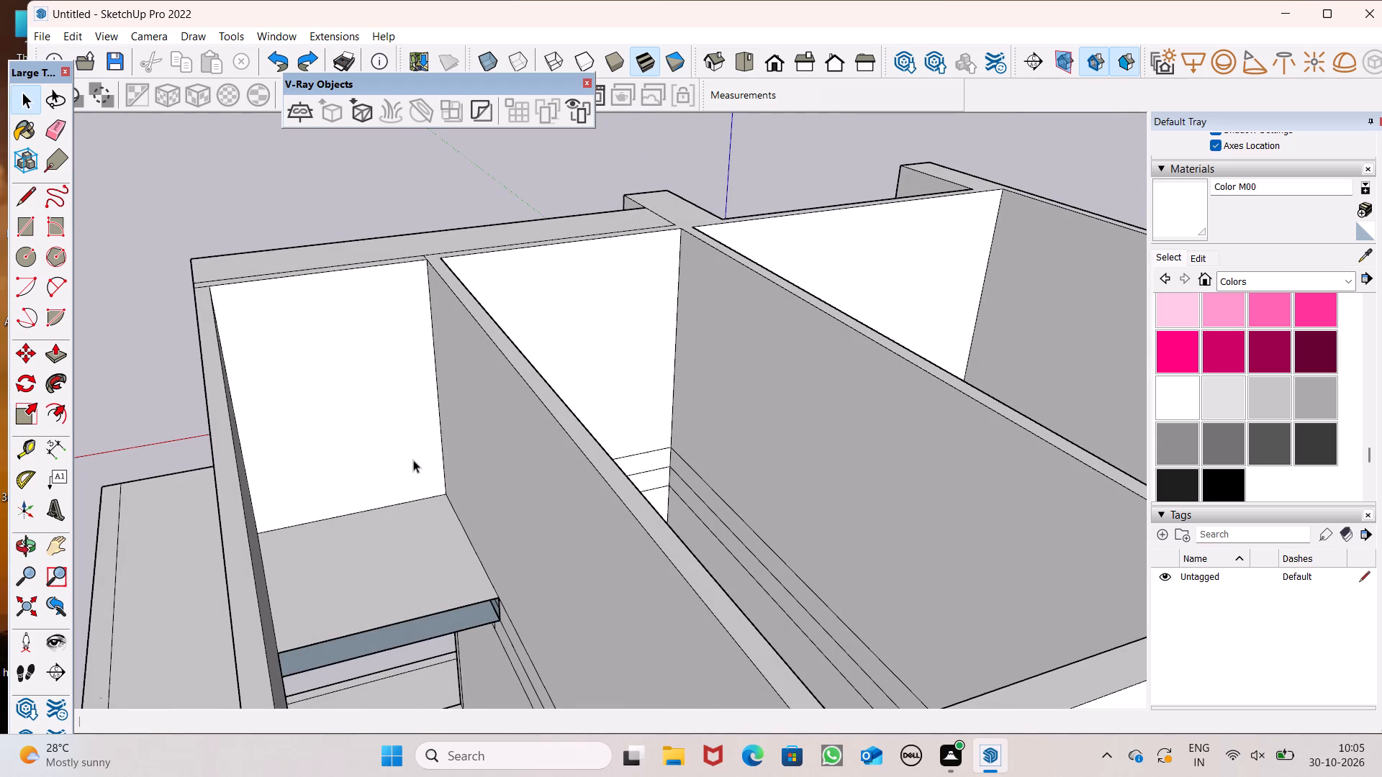
{"action": "scroll", "coordinate": [413, 460], "scroll_direction": "down", "scroll_amount": 3}
{"action": "scroll", "coordinate": [486, 727], "scroll_direction": "up", "scroll_amount": 1}
{"action": "scroll", "coordinate": [434, 576], "scroll_direction": "down", "scroll_amount": 5}
{"action": "scroll", "coordinate": [435, 623], "scroll_direction": "up", "scroll_amount": 4}
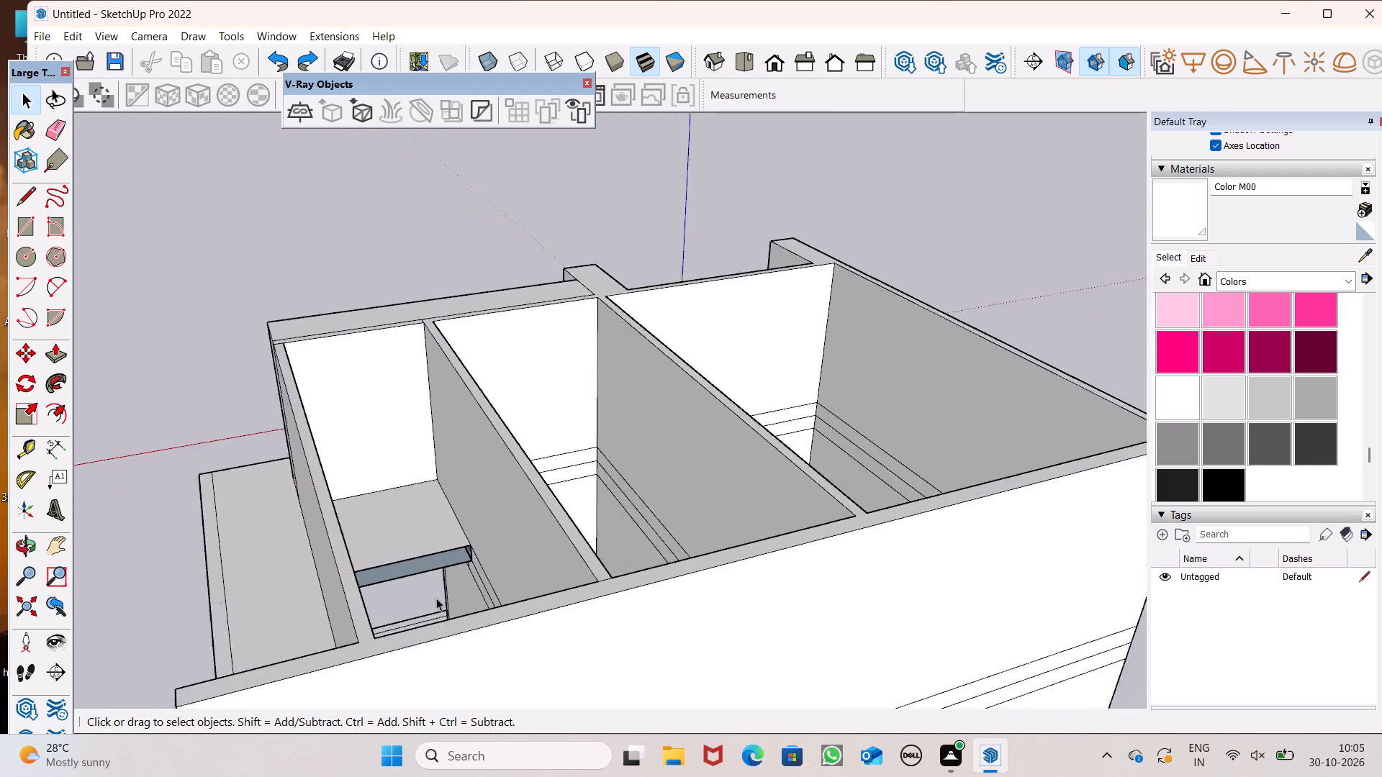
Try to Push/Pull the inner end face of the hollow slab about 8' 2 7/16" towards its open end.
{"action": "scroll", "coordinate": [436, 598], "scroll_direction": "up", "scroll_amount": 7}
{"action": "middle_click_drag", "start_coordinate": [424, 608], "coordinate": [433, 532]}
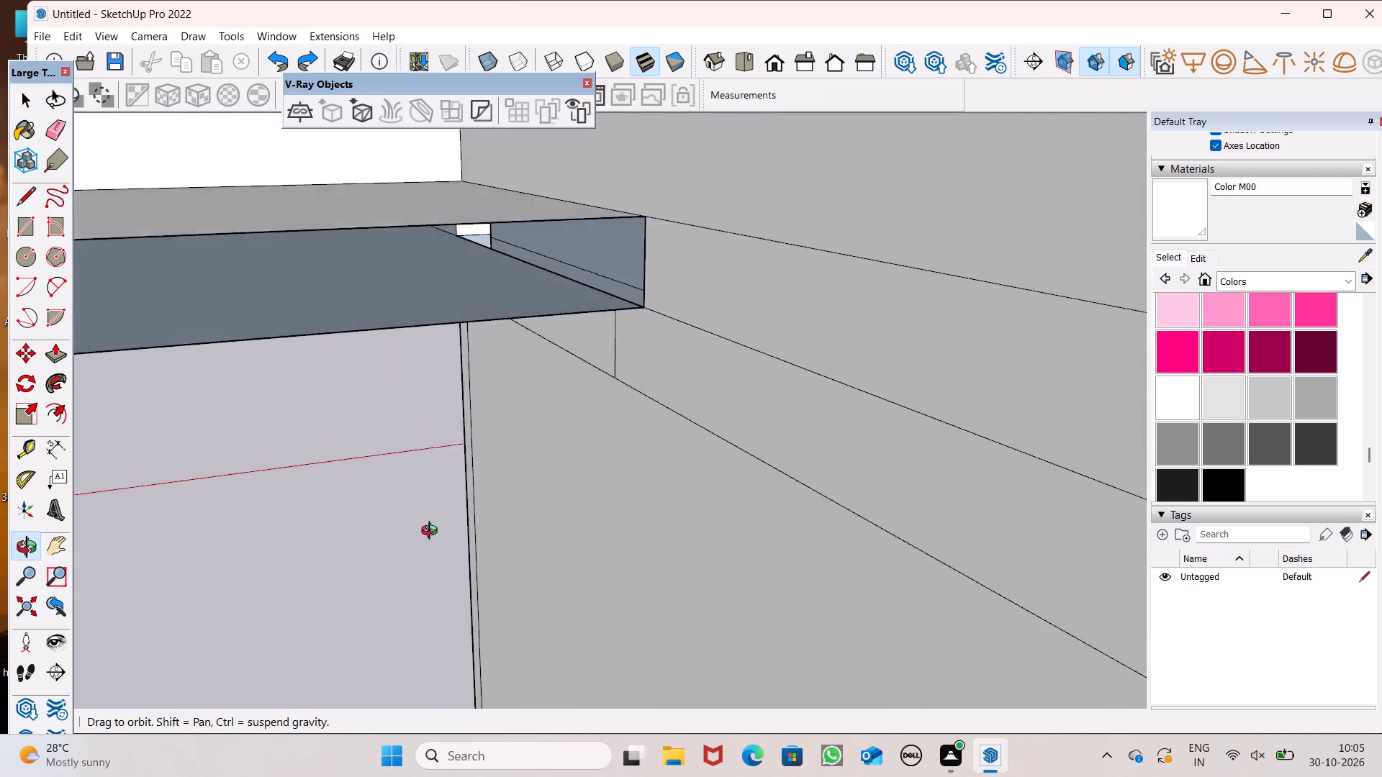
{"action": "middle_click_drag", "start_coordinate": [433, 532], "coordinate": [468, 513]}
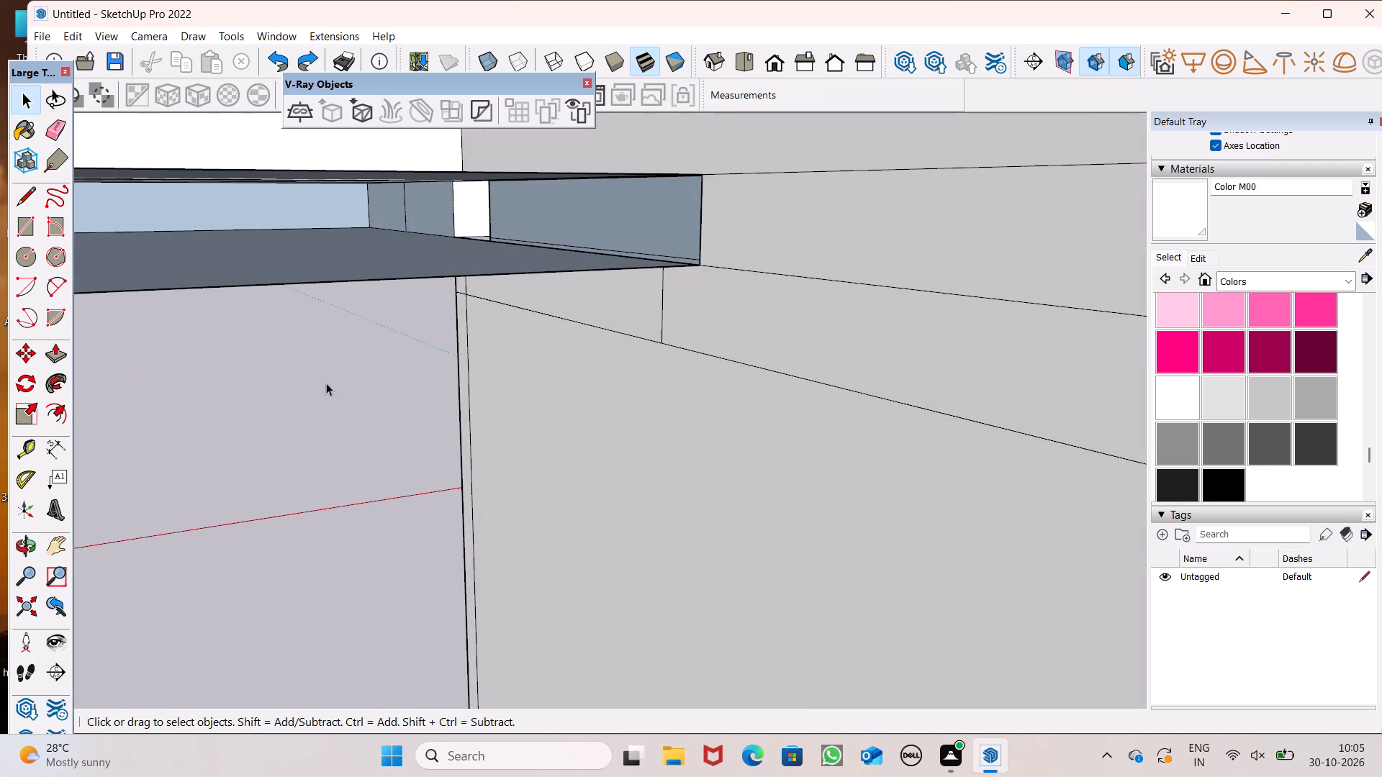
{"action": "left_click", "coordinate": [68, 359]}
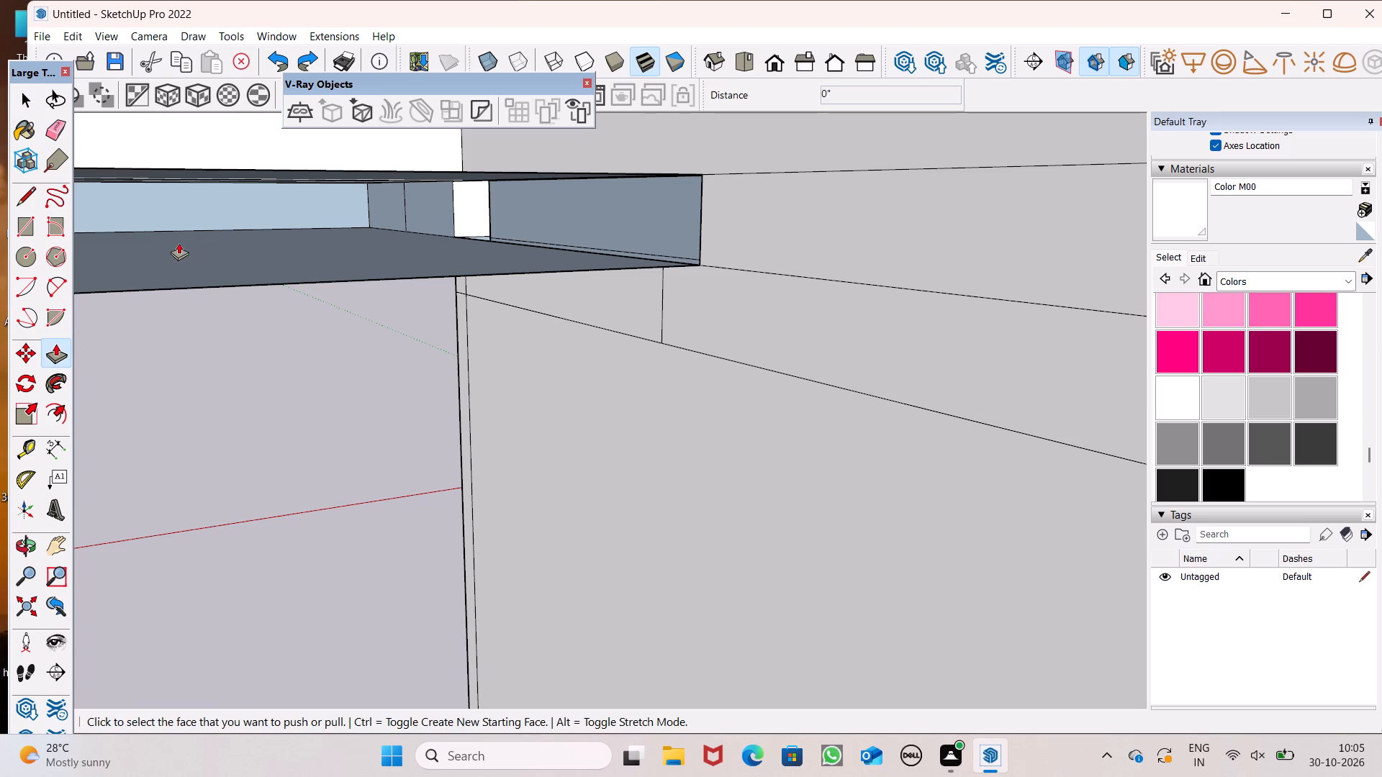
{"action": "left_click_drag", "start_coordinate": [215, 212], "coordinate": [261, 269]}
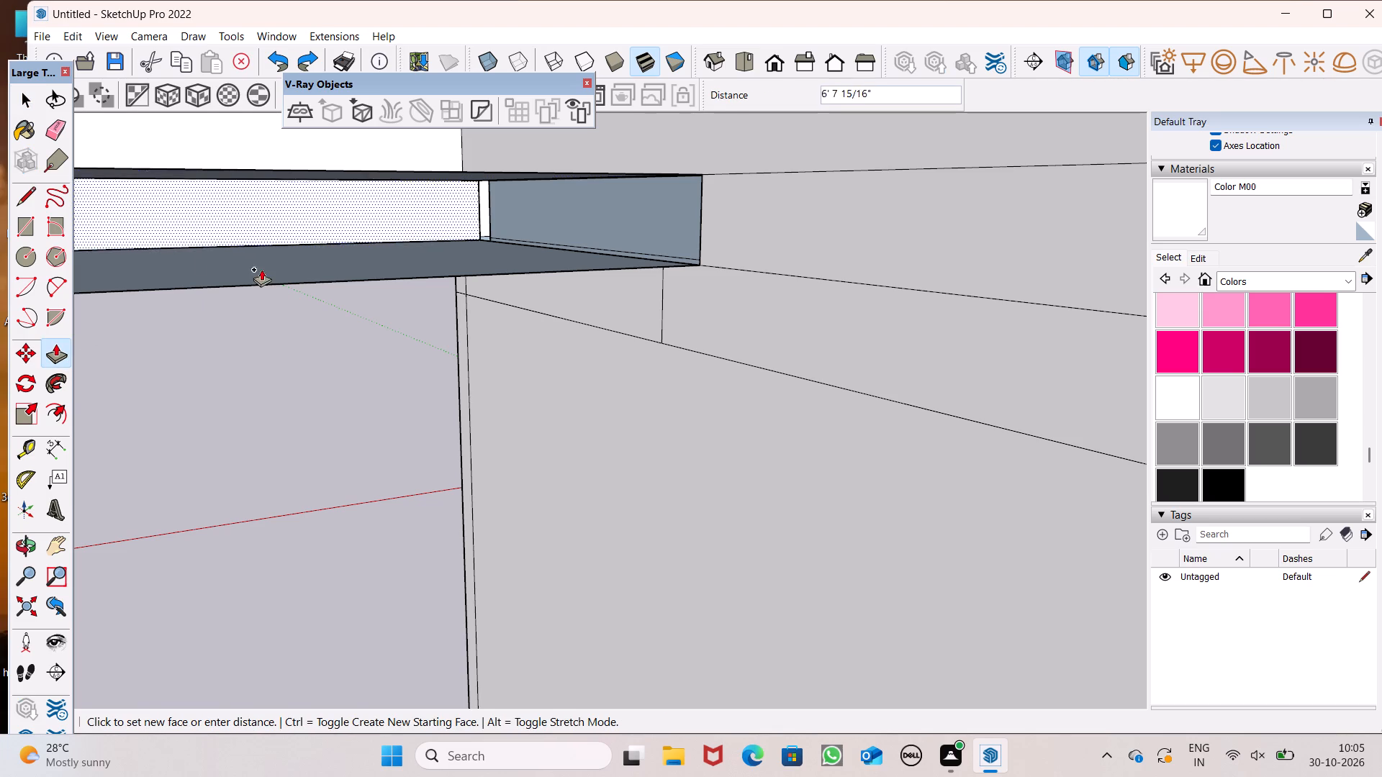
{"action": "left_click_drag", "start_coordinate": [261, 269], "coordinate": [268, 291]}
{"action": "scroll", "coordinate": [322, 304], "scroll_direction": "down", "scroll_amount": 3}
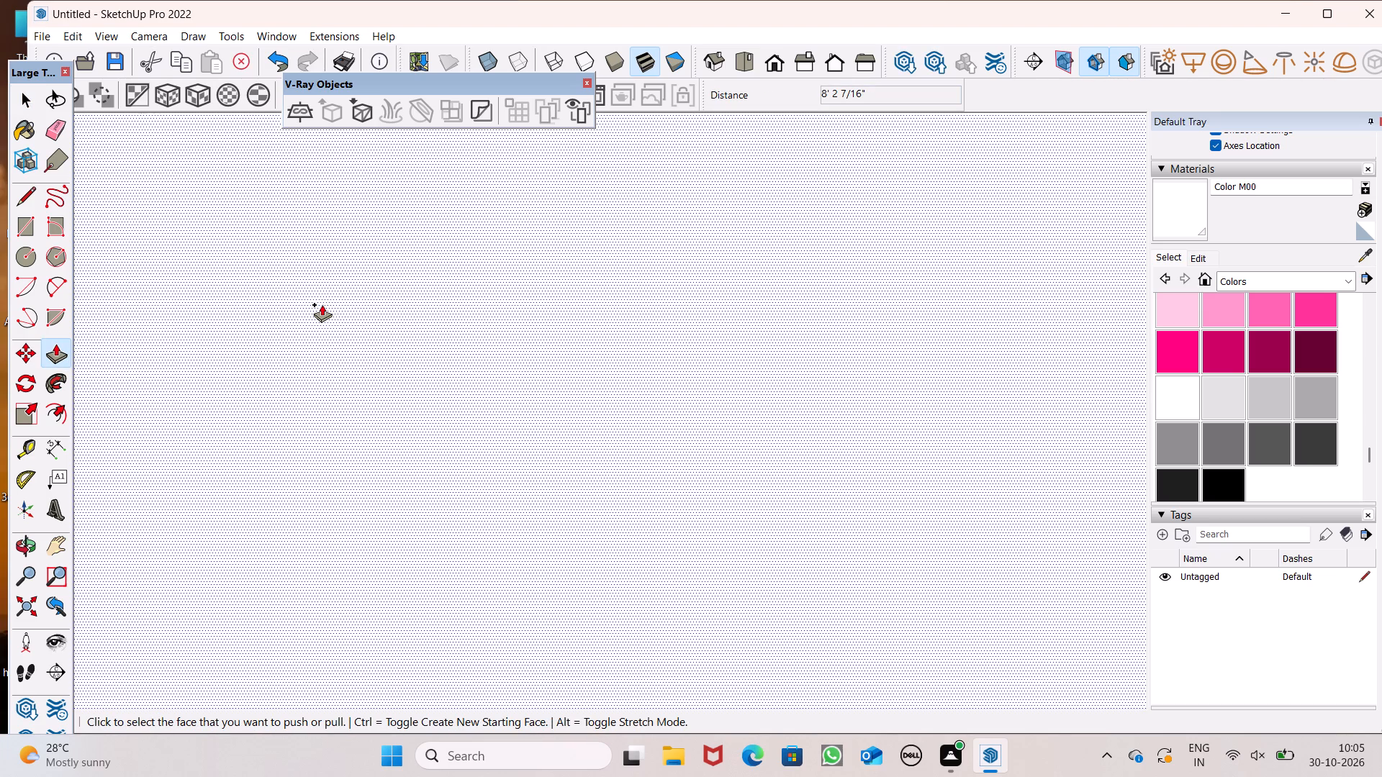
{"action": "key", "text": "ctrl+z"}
Examine the hollow slab's open end and the adjoining room walls from the front, above and inside.
{"action": "middle_click_drag", "start_coordinate": [443, 336], "coordinate": [363, 465]}
{"action": "left_click", "coordinate": [770, 65]}
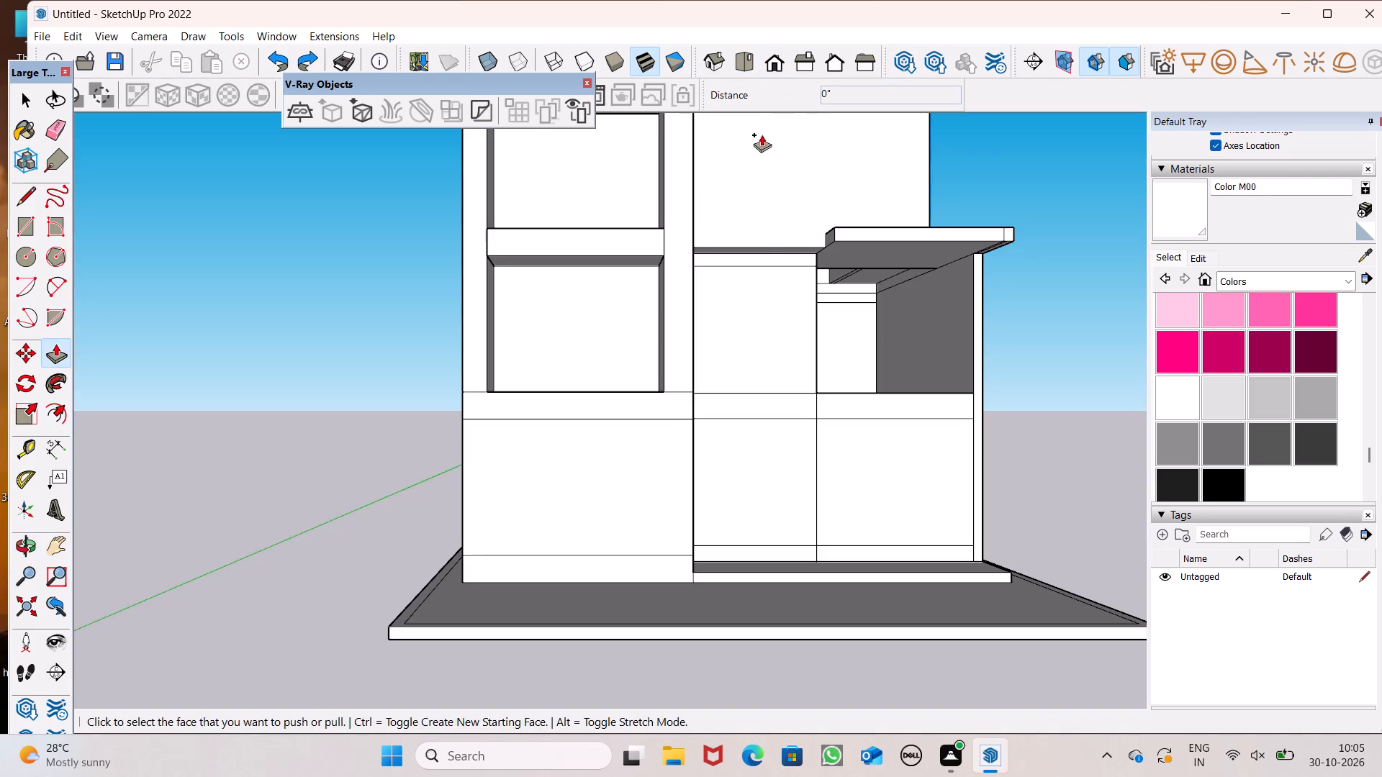
{"action": "scroll", "coordinate": [762, 271], "scroll_direction": "down", "scroll_amount": 1}
{"action": "middle_click_drag", "start_coordinate": [751, 283], "coordinate": [0, 586]}
{"action": "middle_click_drag", "start_coordinate": [441, 432], "coordinate": [340, 478]}
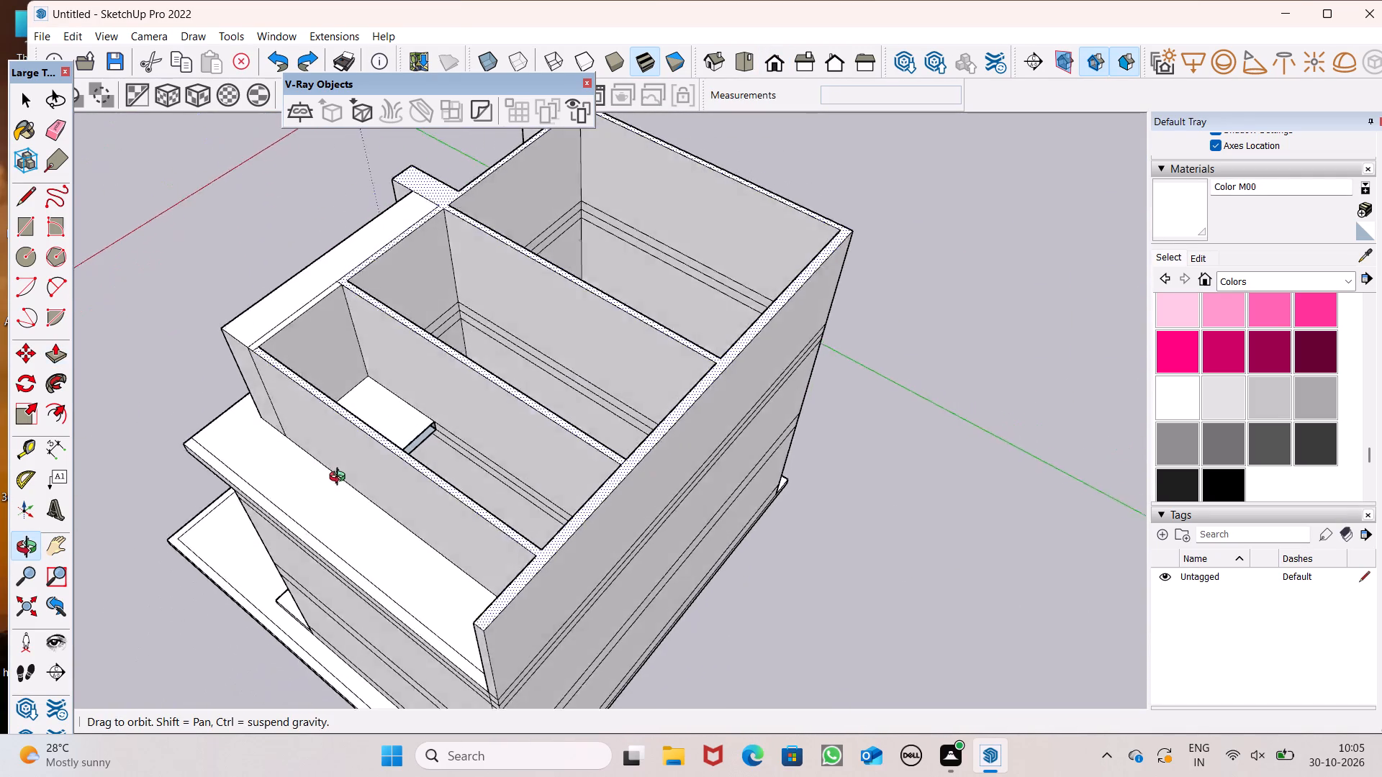
{"action": "middle_click_drag", "start_coordinate": [340, 478], "coordinate": [197, 457]}
{"action": "scroll", "coordinate": [499, 387], "scroll_direction": "up", "scroll_amount": 8}
{"action": "middle_click_drag", "start_coordinate": [322, 427], "coordinate": [308, 366]}
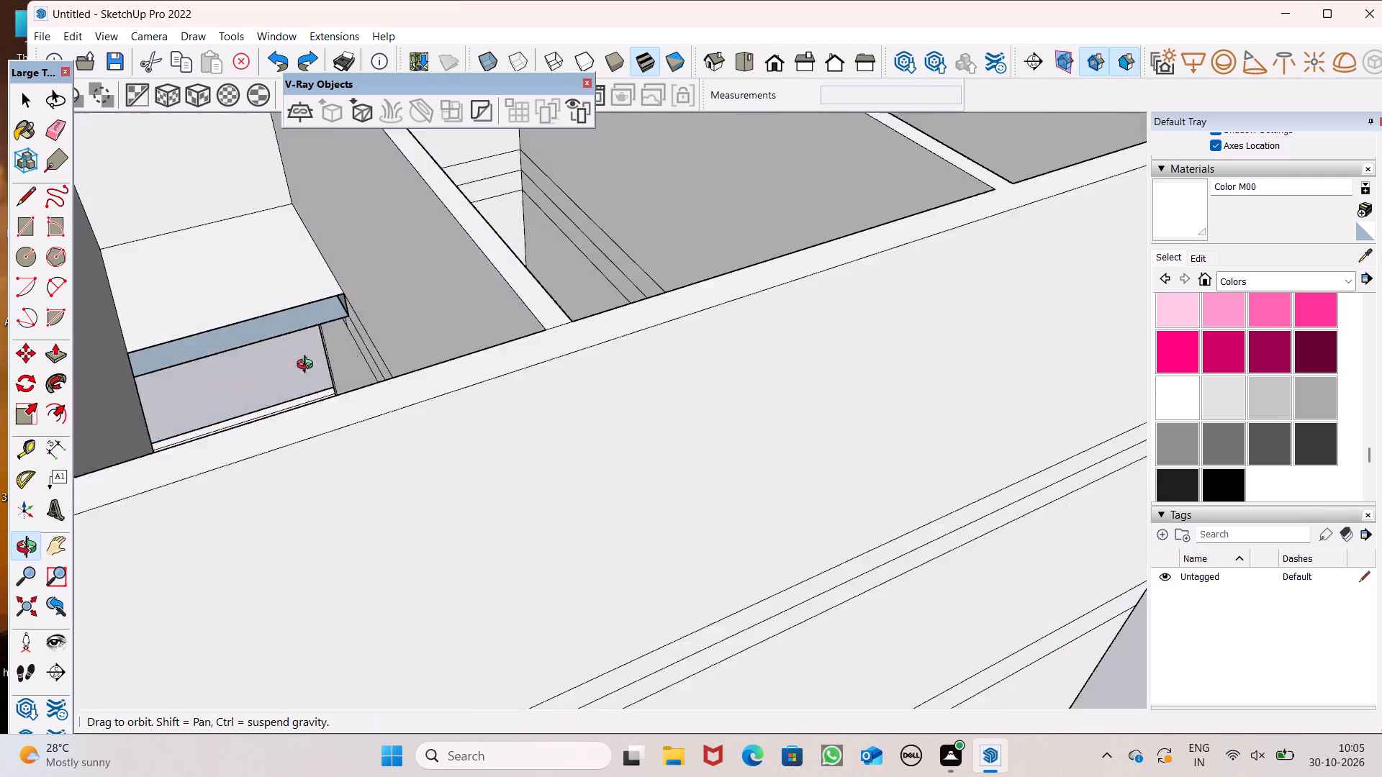
{"action": "middle_click_drag", "start_coordinate": [308, 366], "coordinate": [307, 381]}
{"action": "scroll", "coordinate": [225, 354], "scroll_direction": "up", "scroll_amount": 7}
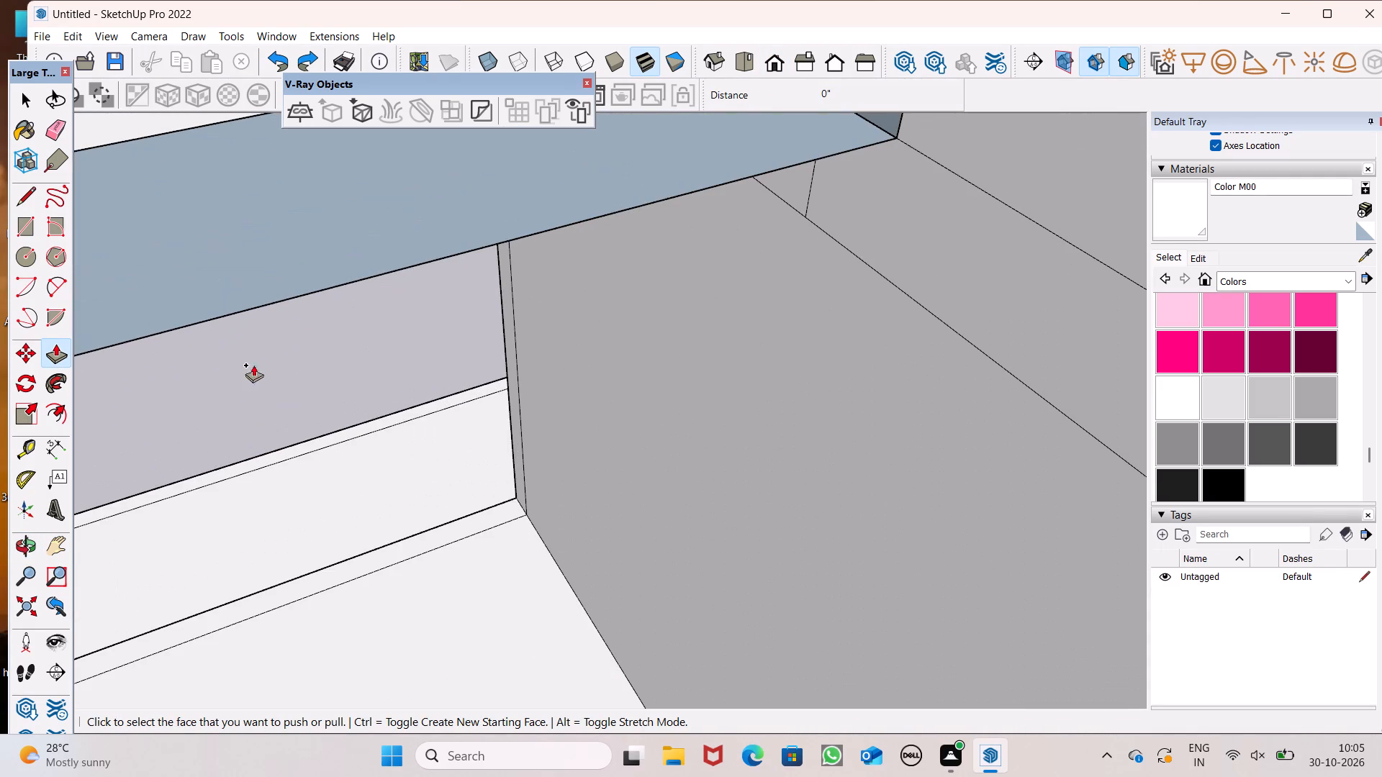
{"action": "scroll", "coordinate": [256, 365], "scroll_direction": "up", "scroll_amount": 1}
{"action": "middle_click_drag", "start_coordinate": [256, 364], "coordinate": [270, 423]}
{"action": "scroll", "coordinate": [268, 385], "scroll_direction": "down", "scroll_amount": 7}
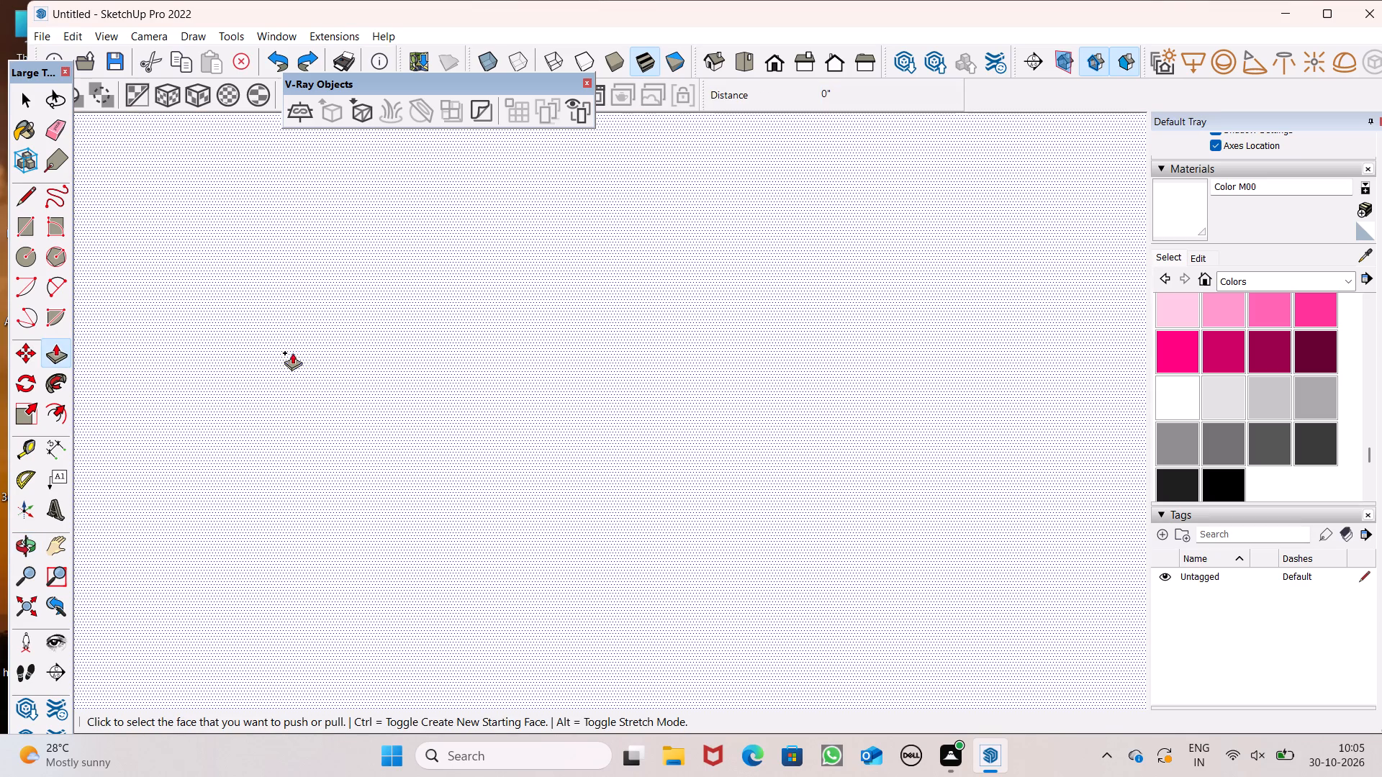
{"action": "scroll", "coordinate": [292, 353], "scroll_direction": "down", "scroll_amount": 7}
{"action": "scroll", "coordinate": [502, 421], "scroll_direction": "down", "scroll_amount": 17}
{"action": "scroll", "coordinate": [542, 433], "scroll_direction": "down", "scroll_amount": 16}
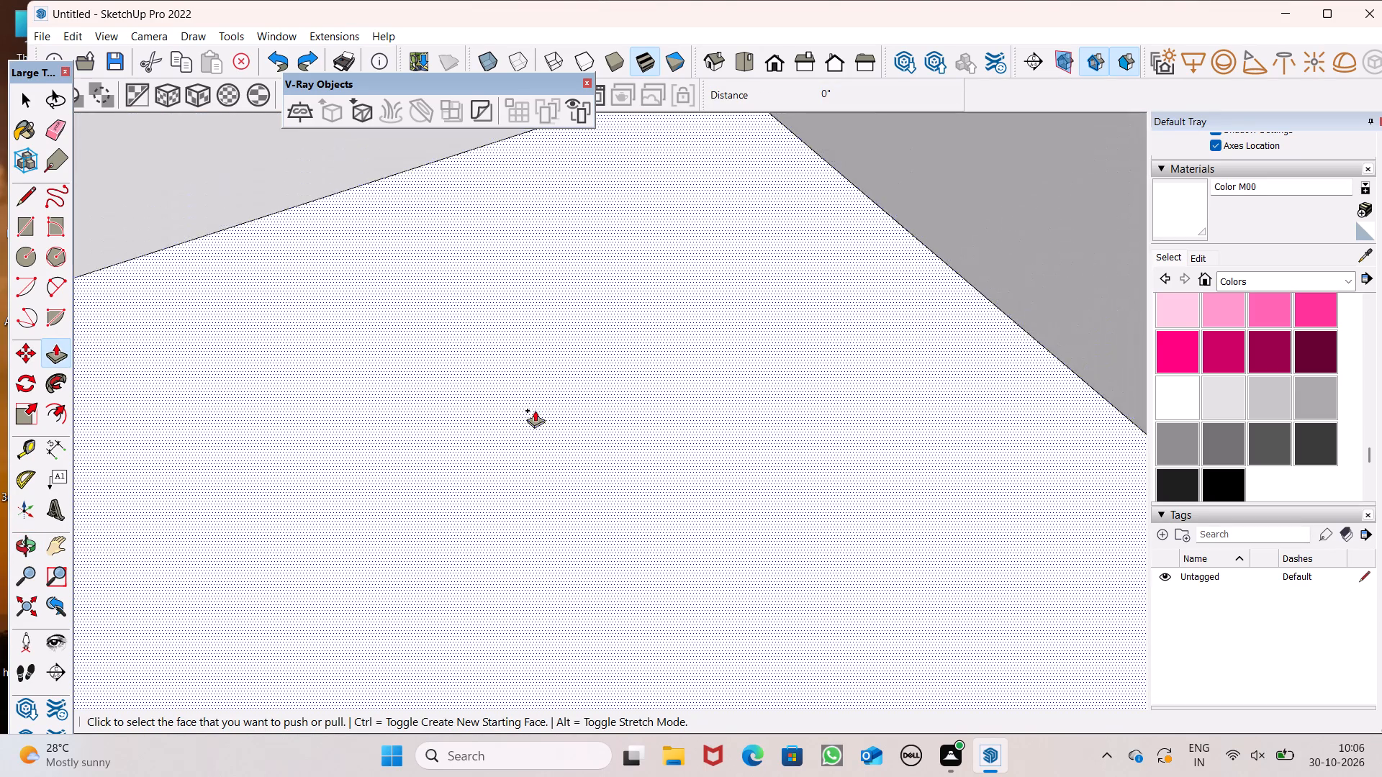
{"action": "scroll", "coordinate": [535, 410], "scroll_direction": "down", "scroll_amount": 15}
{"action": "middle_click_drag", "start_coordinate": [685, 522], "coordinate": [608, 476]}
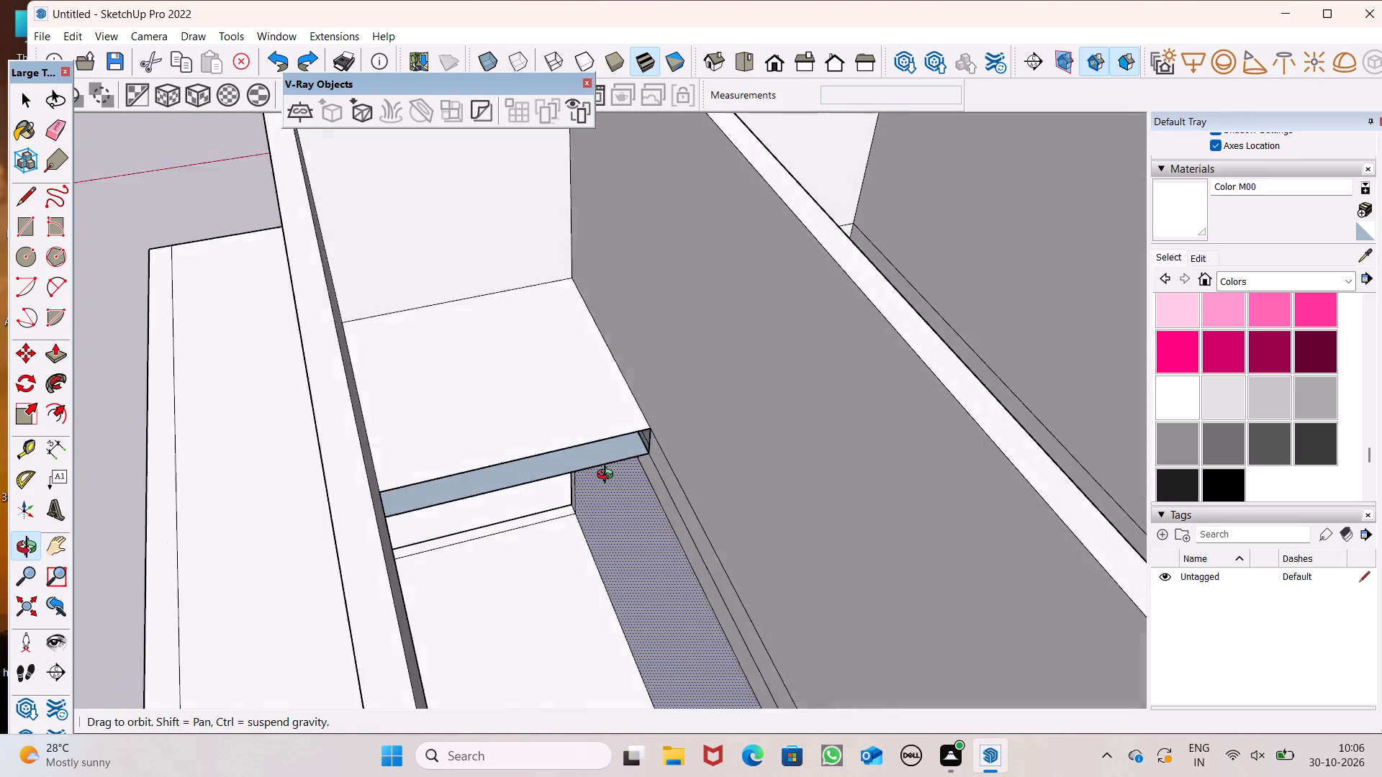
{"action": "middle_click_drag", "start_coordinate": [608, 476], "coordinate": [587, 437]}
{"action": "middle_click_drag", "start_coordinate": [565, 344], "coordinate": [551, 292]}
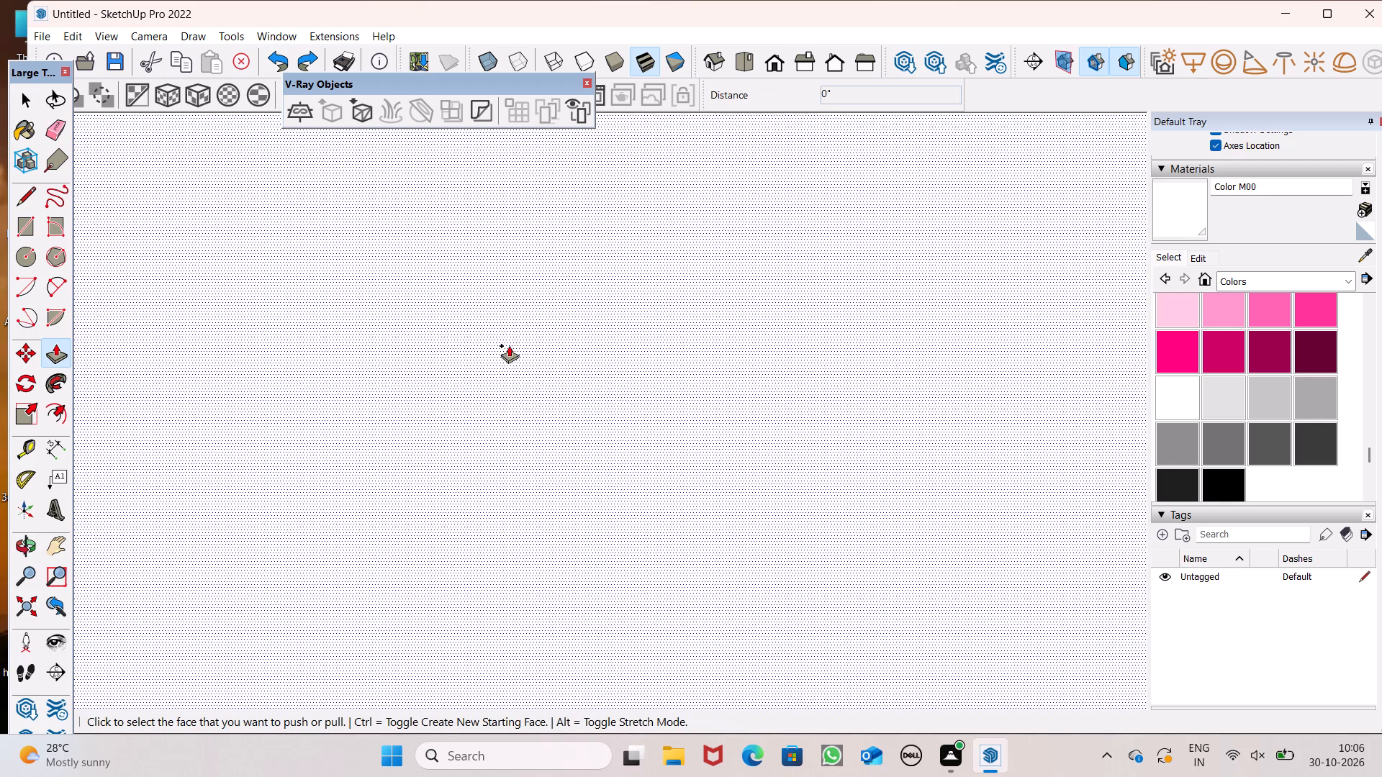
{"action": "scroll", "coordinate": [509, 345], "scroll_direction": "up", "scroll_amount": 1}
{"action": "middle_click_drag", "start_coordinate": [509, 345], "coordinate": [951, 593]}
{"action": "scroll", "coordinate": [913, 533], "scroll_direction": "down", "scroll_amount": 8}
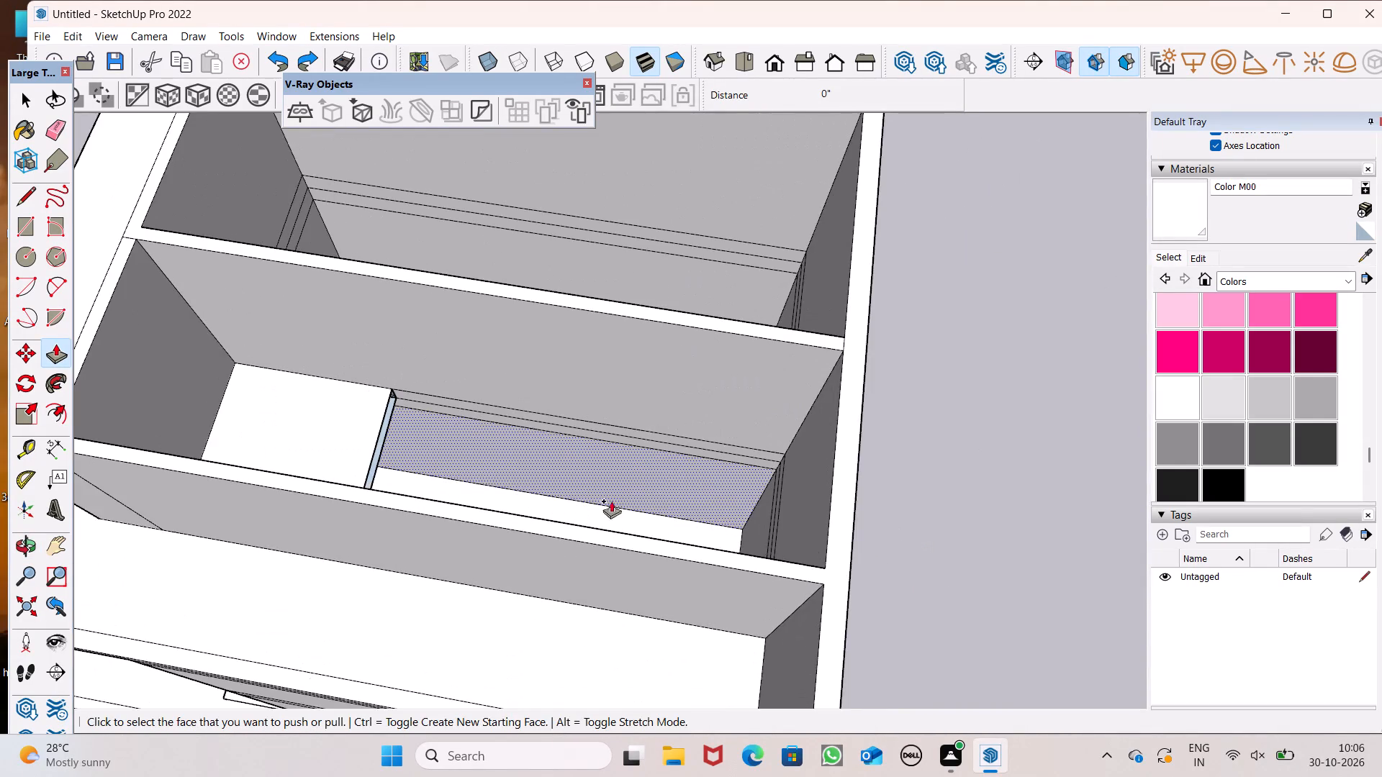
{"action": "scroll", "coordinate": [528, 491], "scroll_direction": "up", "scroll_amount": 8}
{"action": "middle_click_drag", "start_coordinate": [285, 404], "coordinate": [345, 435]}
{"action": "scroll", "coordinate": [523, 253], "scroll_direction": "down", "scroll_amount": 20}
{"action": "scroll", "coordinate": [523, 253], "scroll_direction": "down", "scroll_amount": 3}
{"action": "middle_click_drag", "start_coordinate": [578, 342], "coordinate": [303, 353]}
{"action": "scroll", "coordinate": [574, 280], "scroll_direction": "up", "scroll_amount": 7}
{"action": "scroll", "coordinate": [487, 260], "scroll_direction": "up", "scroll_amount": 7}
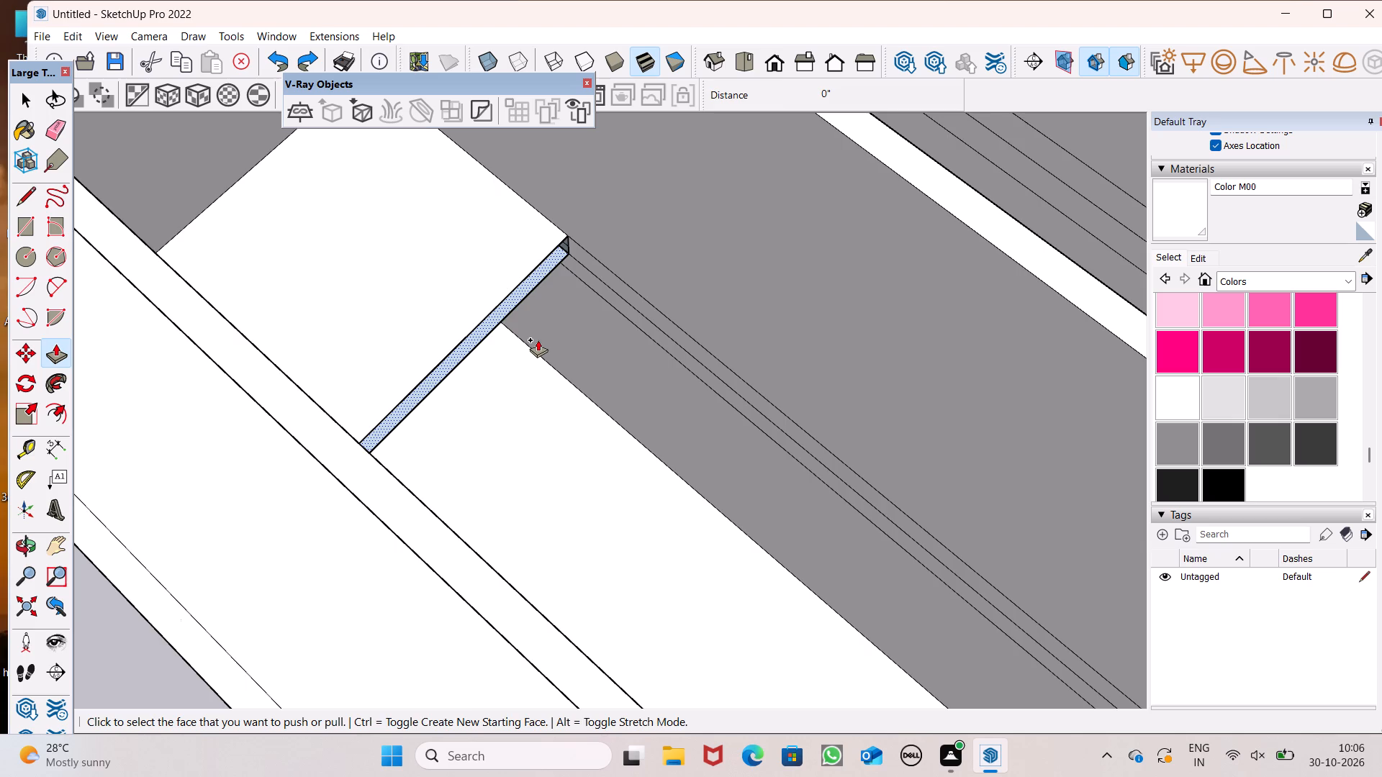
Examine the hollow slab's open end and the adjoining rooms from above and from outside the building.
{"action": "scroll", "coordinate": [529, 323], "scroll_direction": "down", "scroll_amount": 4}
{"action": "middle_click_drag", "start_coordinate": [569, 353], "coordinate": [299, 279]}
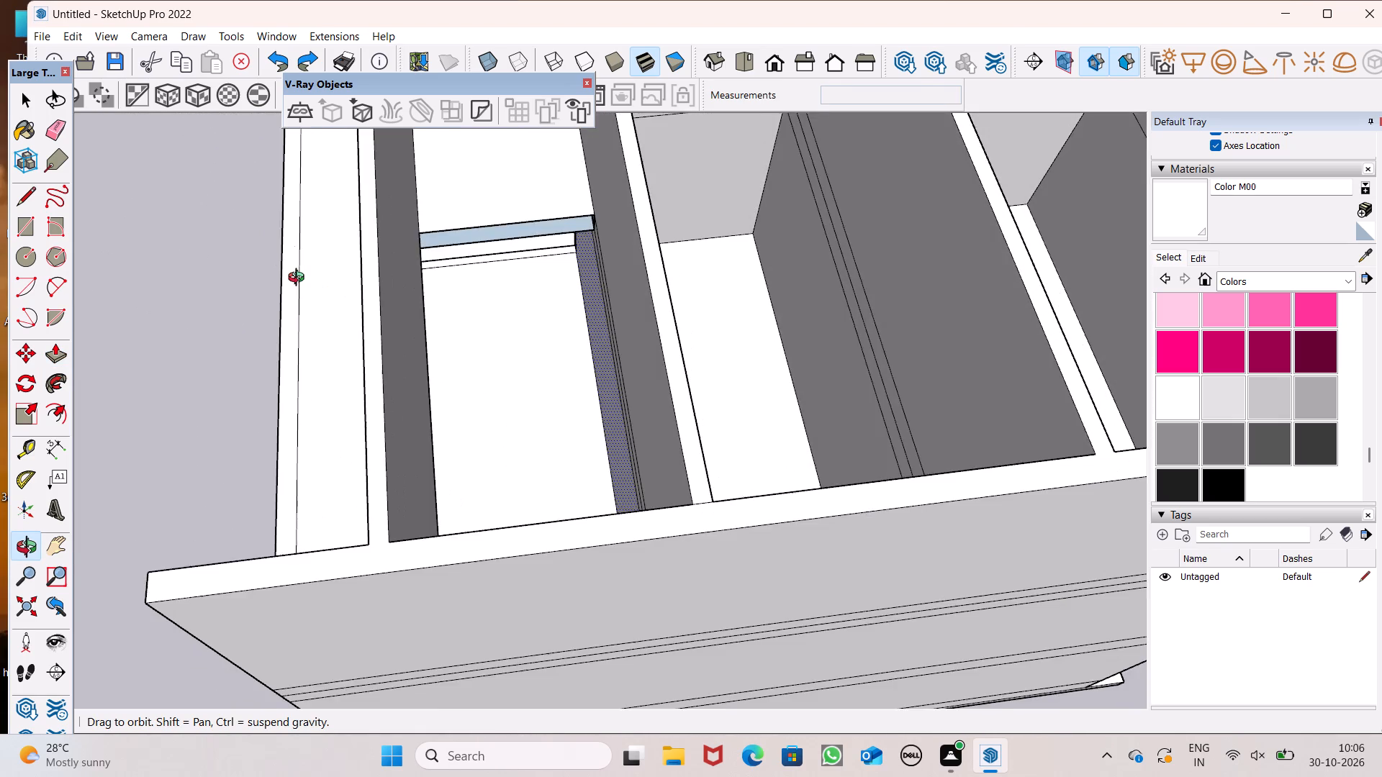
{"action": "middle_click_drag", "start_coordinate": [299, 279], "coordinate": [238, 296]}
{"action": "scroll", "coordinate": [534, 201], "scroll_direction": "up", "scroll_amount": 6}
{"action": "middle_click_drag", "start_coordinate": [505, 242], "coordinate": [506, 171]}
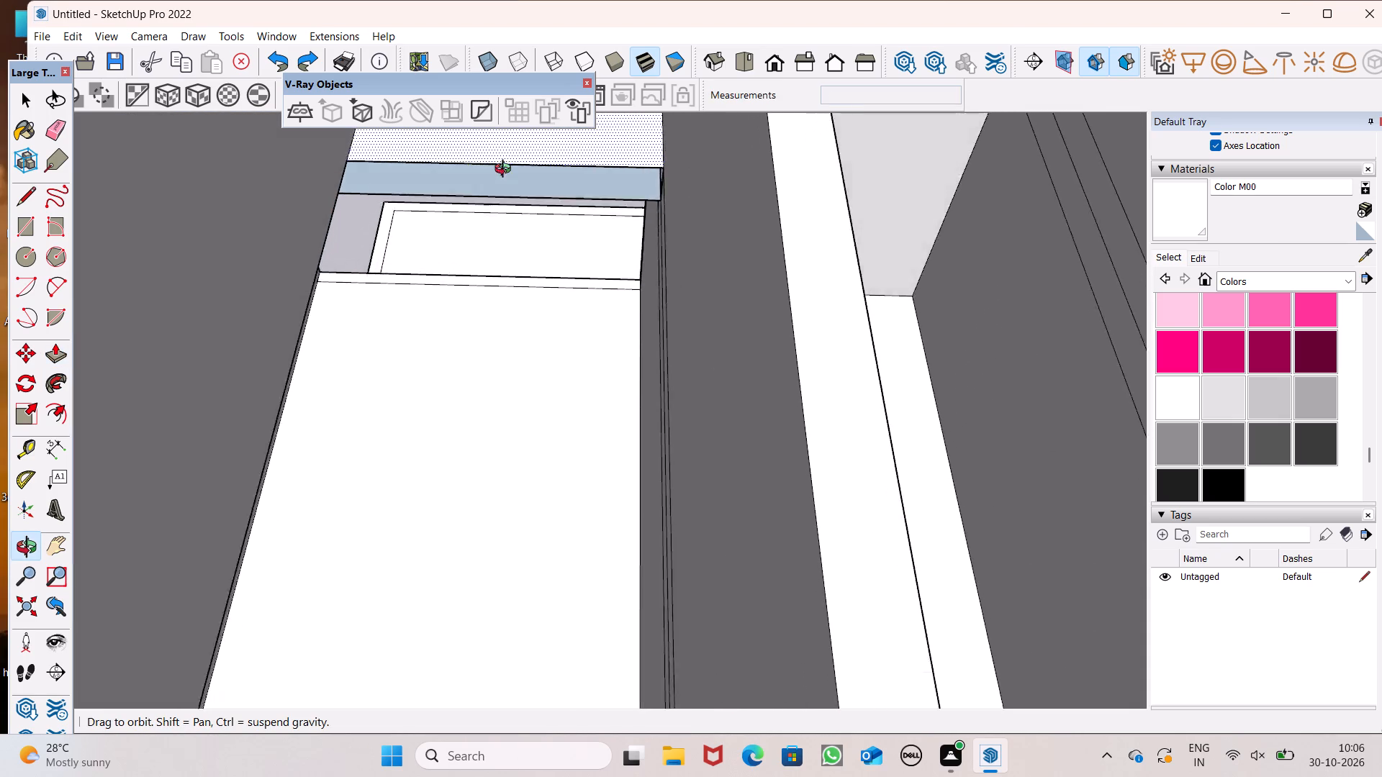
{"action": "middle_click_drag", "start_coordinate": [506, 171], "coordinate": [512, 133]}
{"action": "scroll", "coordinate": [476, 362], "scroll_direction": "down", "scroll_amount": 5}
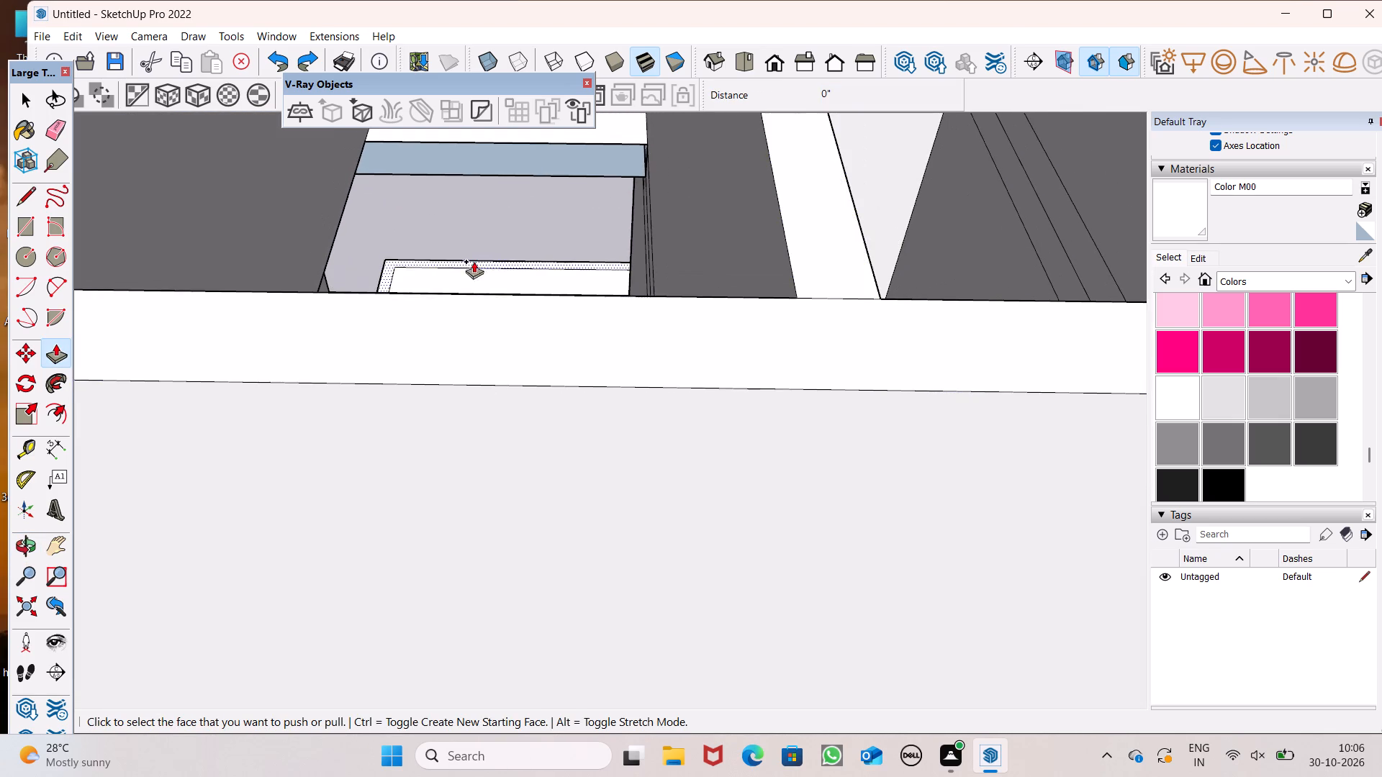
{"action": "scroll", "coordinate": [457, 158], "scroll_direction": "up", "scroll_amount": 1}
{"action": "scroll", "coordinate": [457, 236], "scroll_direction": "down", "scroll_amount": 13}
{"action": "scroll", "coordinate": [459, 291], "scroll_direction": "down", "scroll_amount": 8}
{"action": "scroll", "coordinate": [446, 197], "scroll_direction": "up", "scroll_amount": 5}
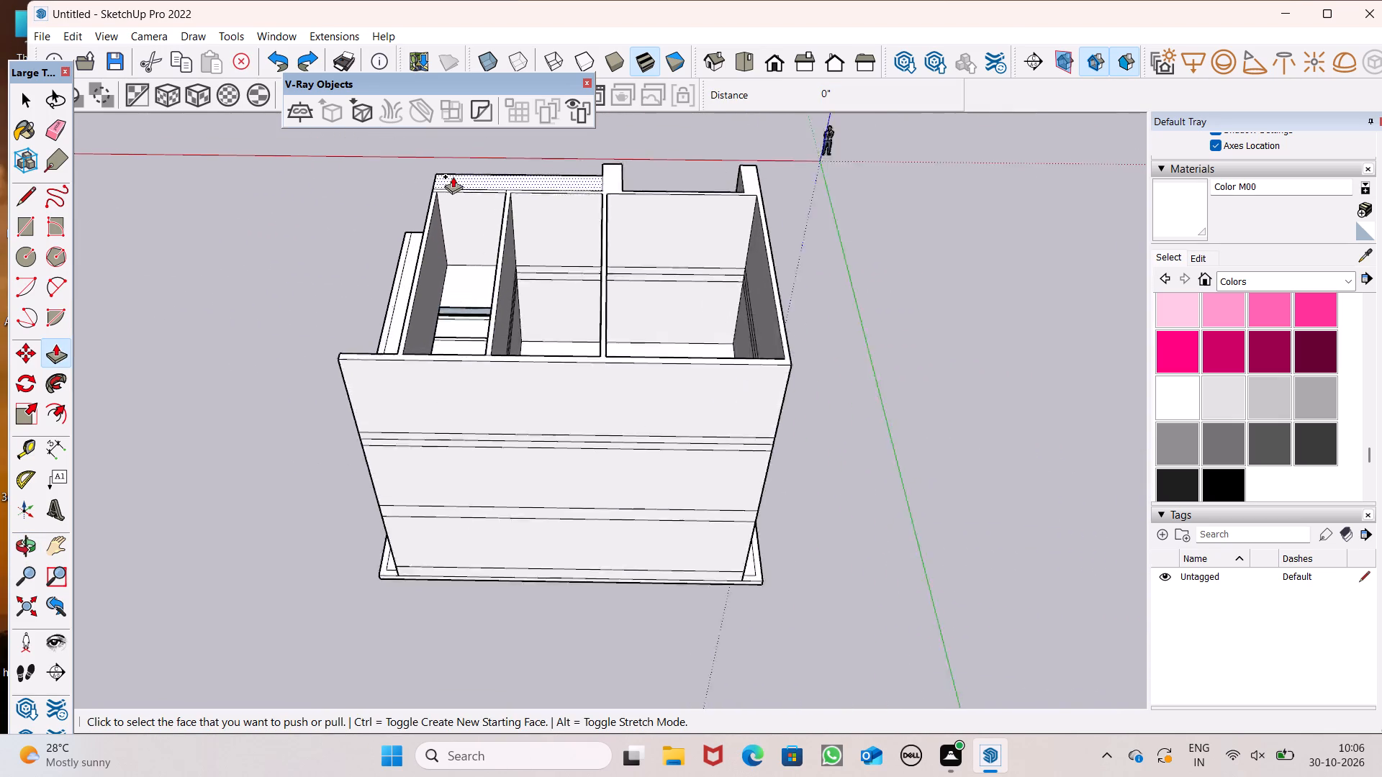
{"action": "scroll", "coordinate": [453, 176], "scroll_direction": "up", "scroll_amount": 9}
{"action": "scroll", "coordinate": [407, 323], "scroll_direction": "down", "scroll_amount": 4}
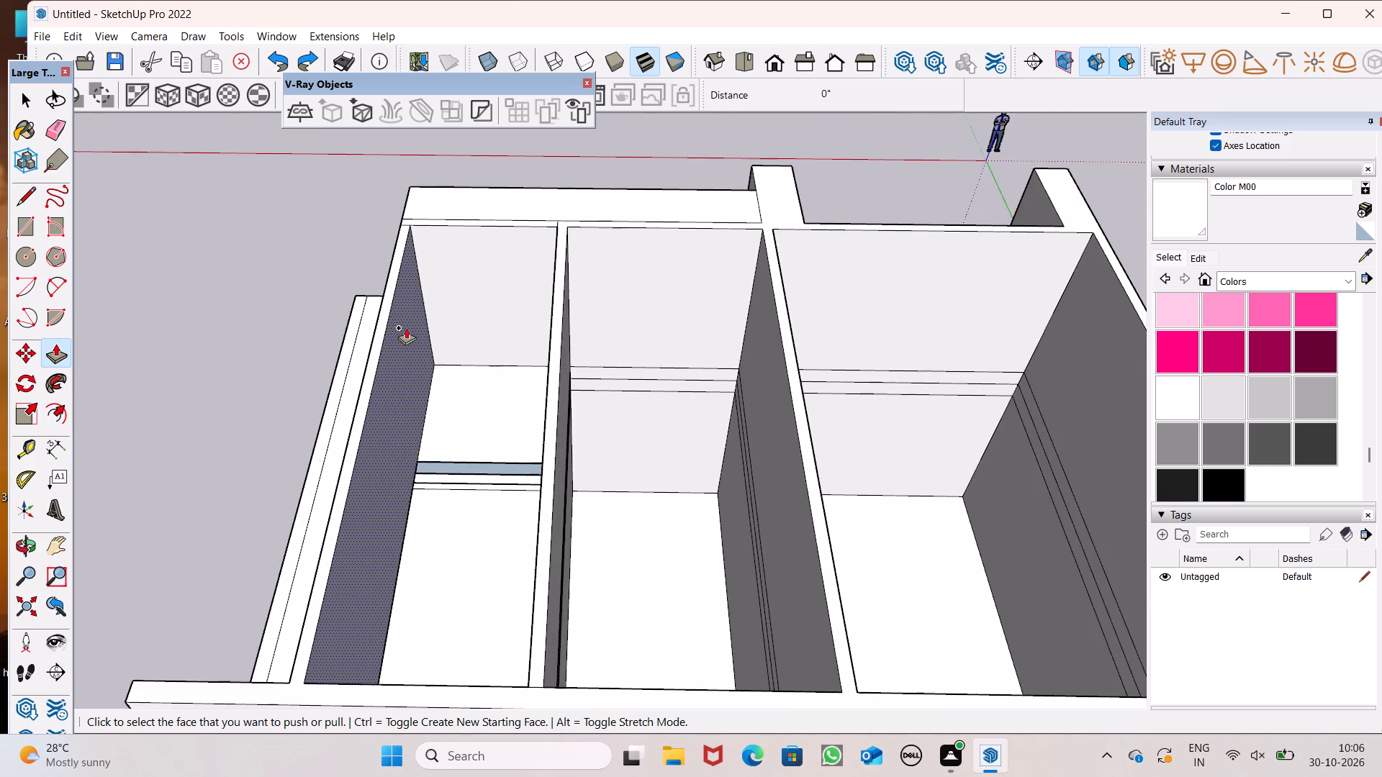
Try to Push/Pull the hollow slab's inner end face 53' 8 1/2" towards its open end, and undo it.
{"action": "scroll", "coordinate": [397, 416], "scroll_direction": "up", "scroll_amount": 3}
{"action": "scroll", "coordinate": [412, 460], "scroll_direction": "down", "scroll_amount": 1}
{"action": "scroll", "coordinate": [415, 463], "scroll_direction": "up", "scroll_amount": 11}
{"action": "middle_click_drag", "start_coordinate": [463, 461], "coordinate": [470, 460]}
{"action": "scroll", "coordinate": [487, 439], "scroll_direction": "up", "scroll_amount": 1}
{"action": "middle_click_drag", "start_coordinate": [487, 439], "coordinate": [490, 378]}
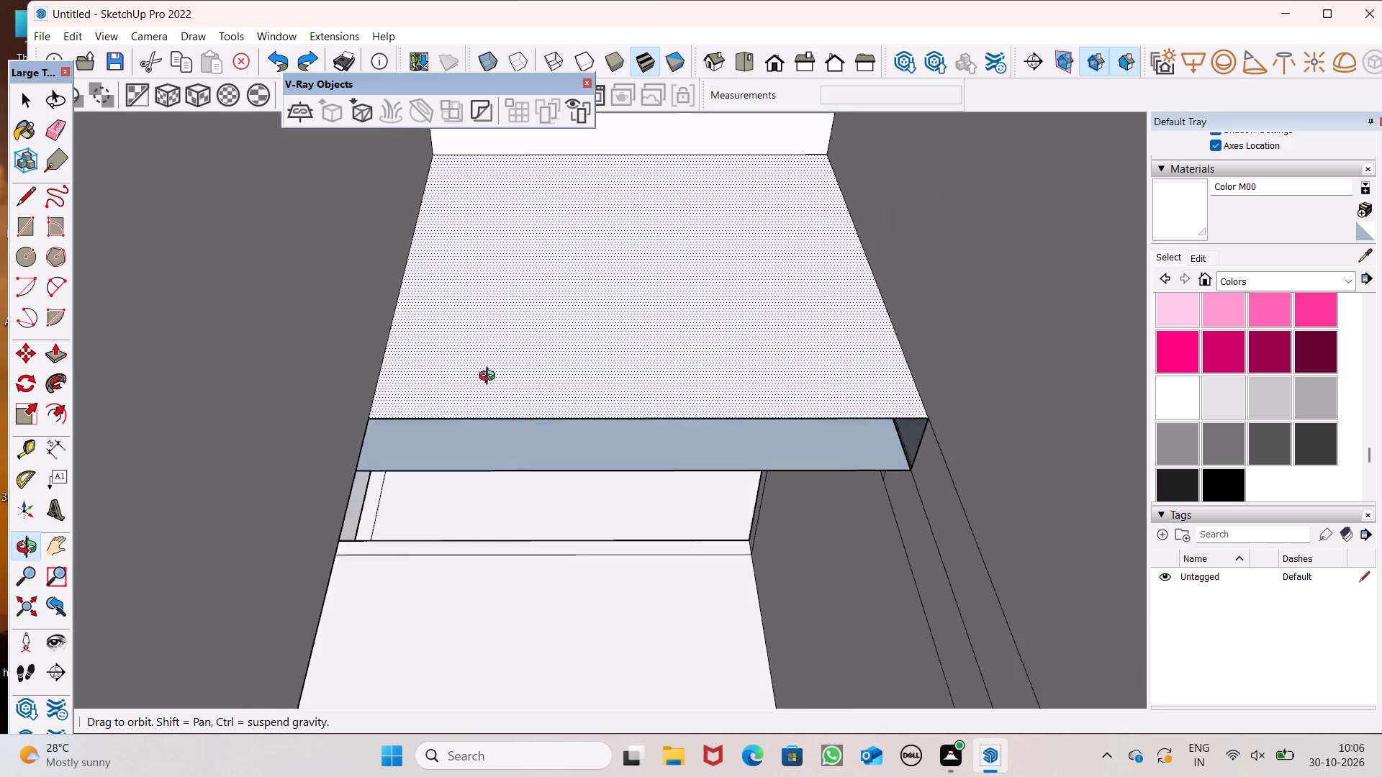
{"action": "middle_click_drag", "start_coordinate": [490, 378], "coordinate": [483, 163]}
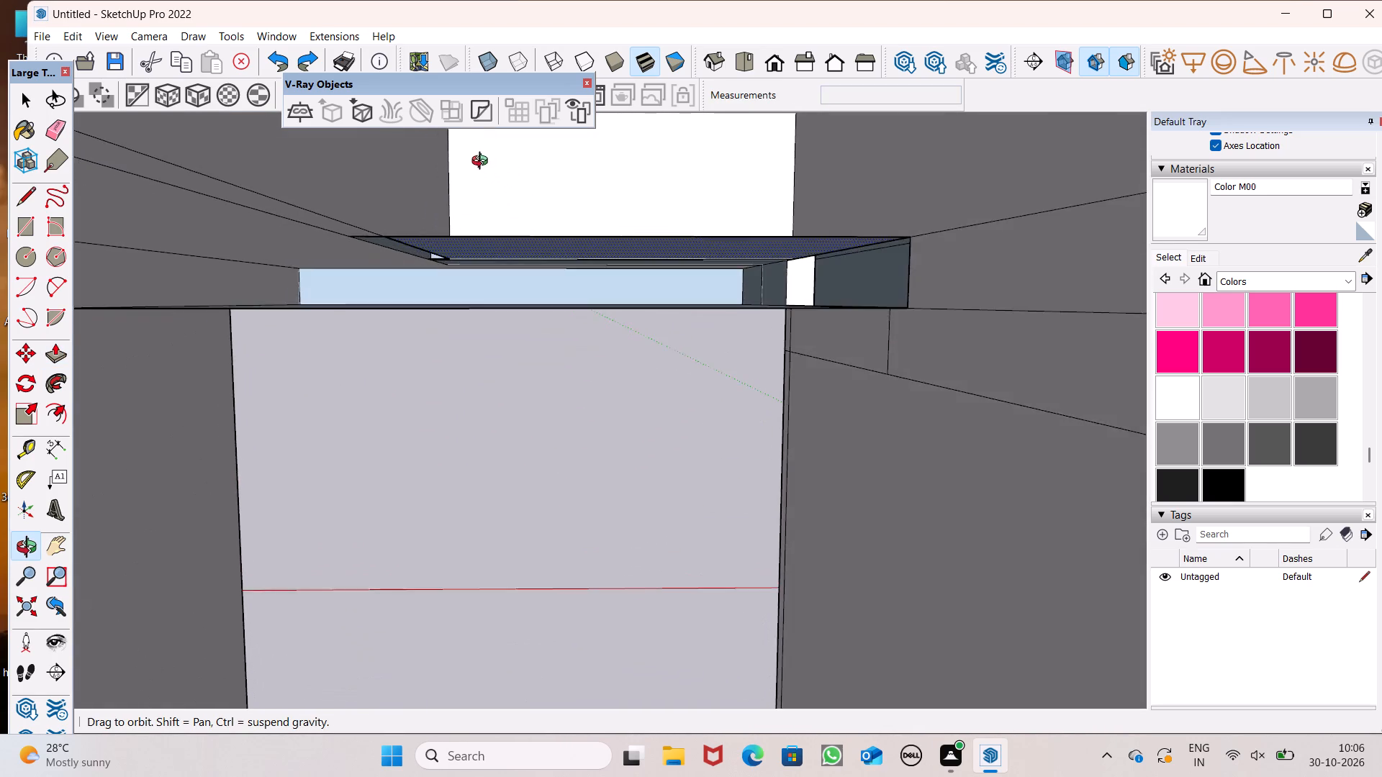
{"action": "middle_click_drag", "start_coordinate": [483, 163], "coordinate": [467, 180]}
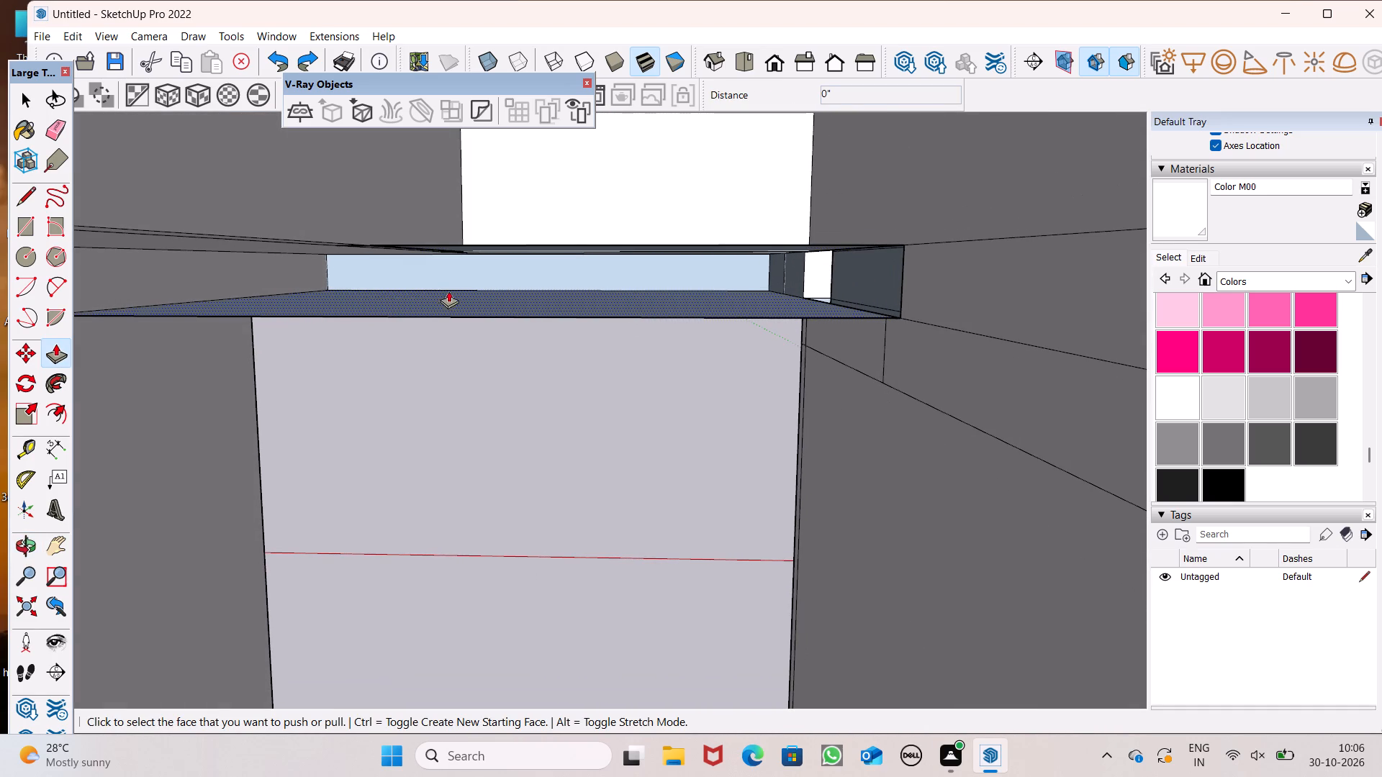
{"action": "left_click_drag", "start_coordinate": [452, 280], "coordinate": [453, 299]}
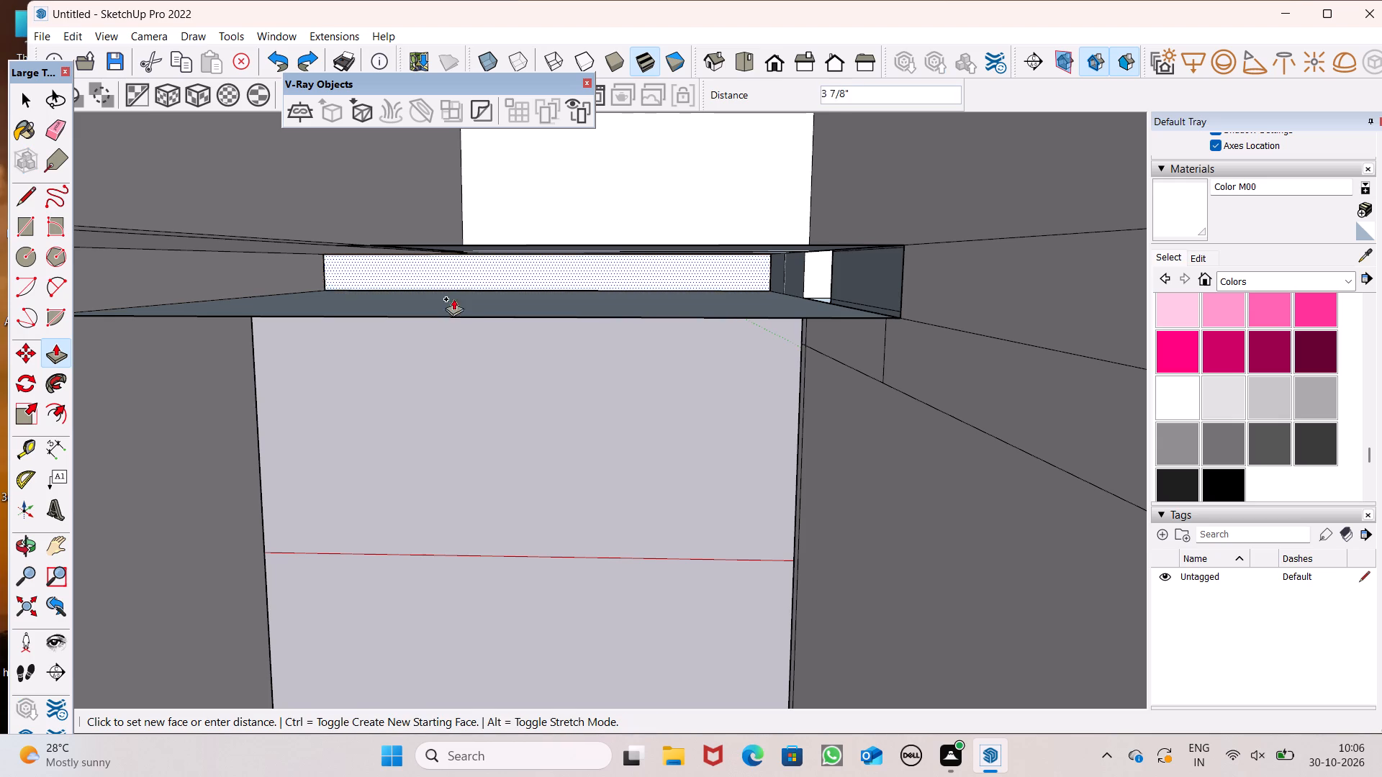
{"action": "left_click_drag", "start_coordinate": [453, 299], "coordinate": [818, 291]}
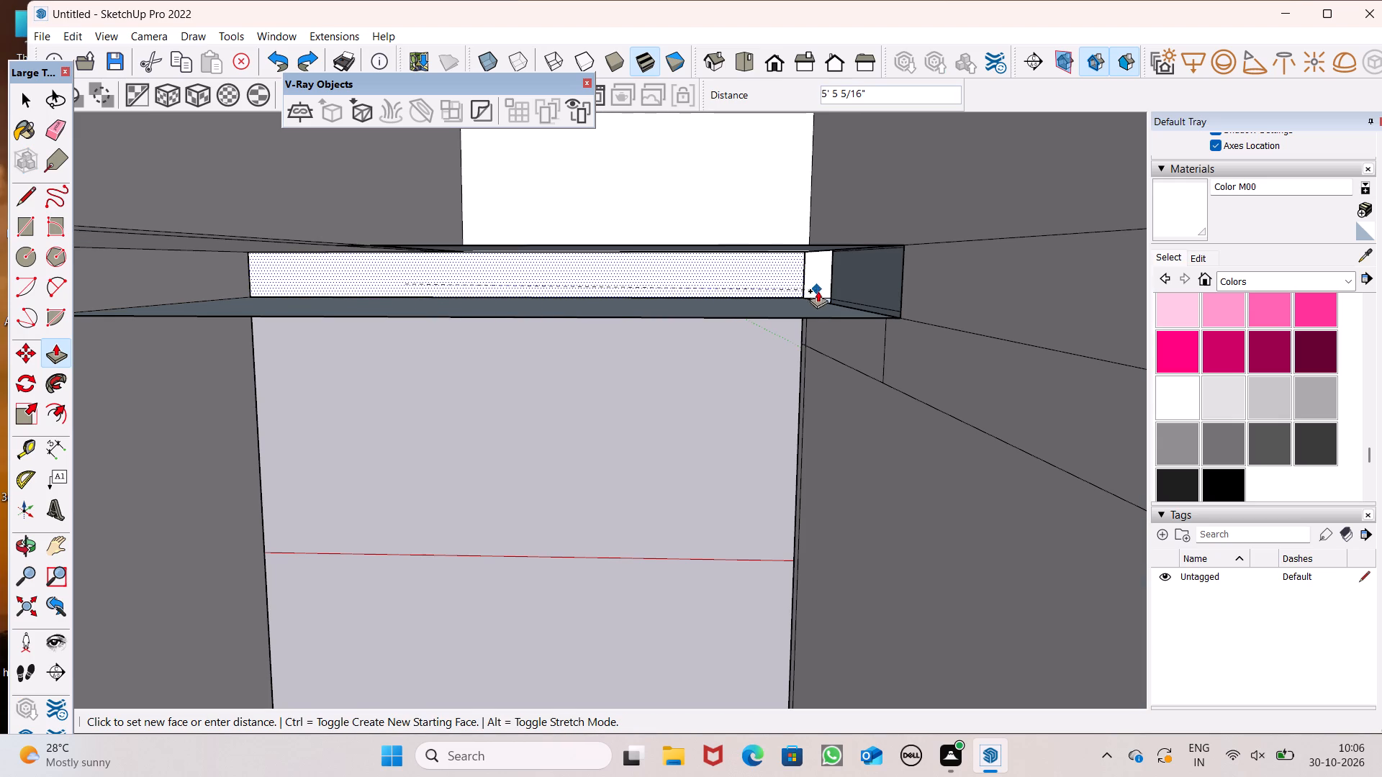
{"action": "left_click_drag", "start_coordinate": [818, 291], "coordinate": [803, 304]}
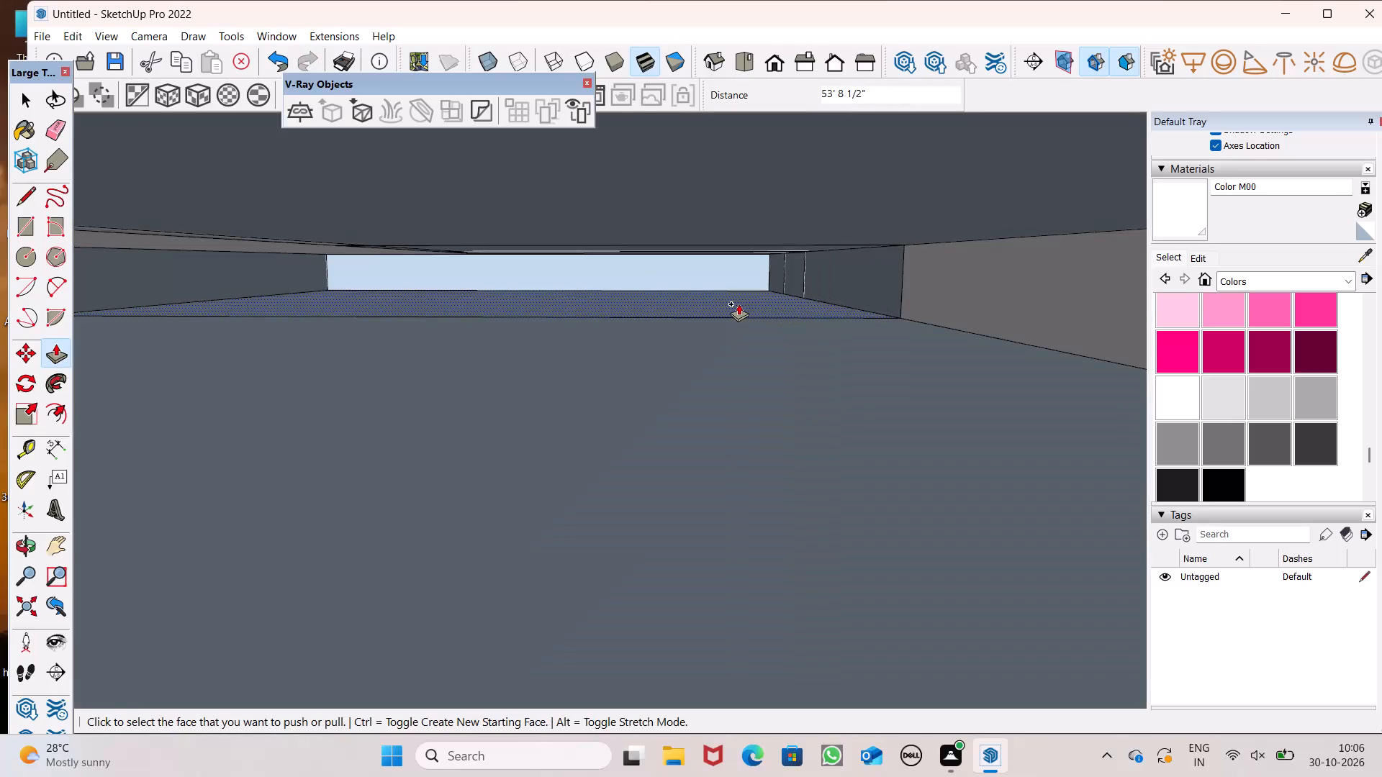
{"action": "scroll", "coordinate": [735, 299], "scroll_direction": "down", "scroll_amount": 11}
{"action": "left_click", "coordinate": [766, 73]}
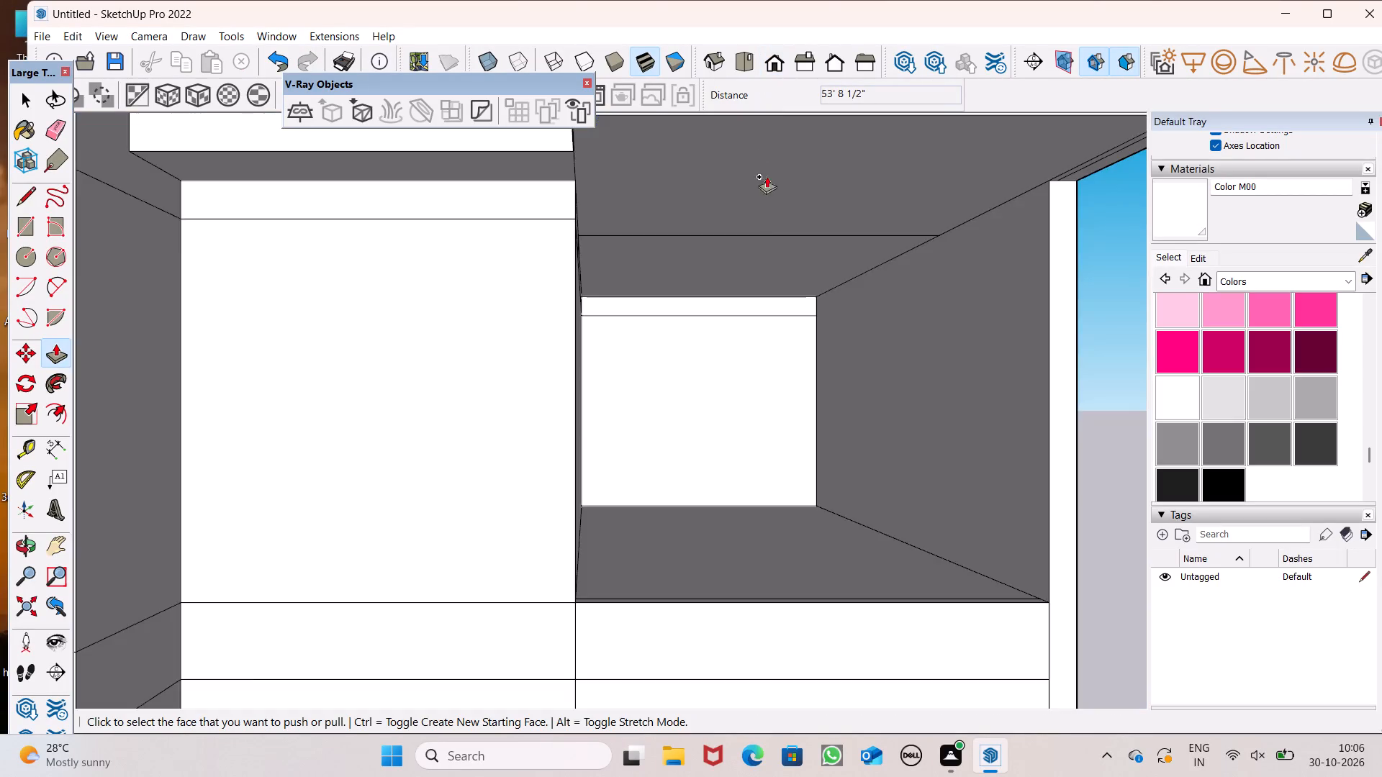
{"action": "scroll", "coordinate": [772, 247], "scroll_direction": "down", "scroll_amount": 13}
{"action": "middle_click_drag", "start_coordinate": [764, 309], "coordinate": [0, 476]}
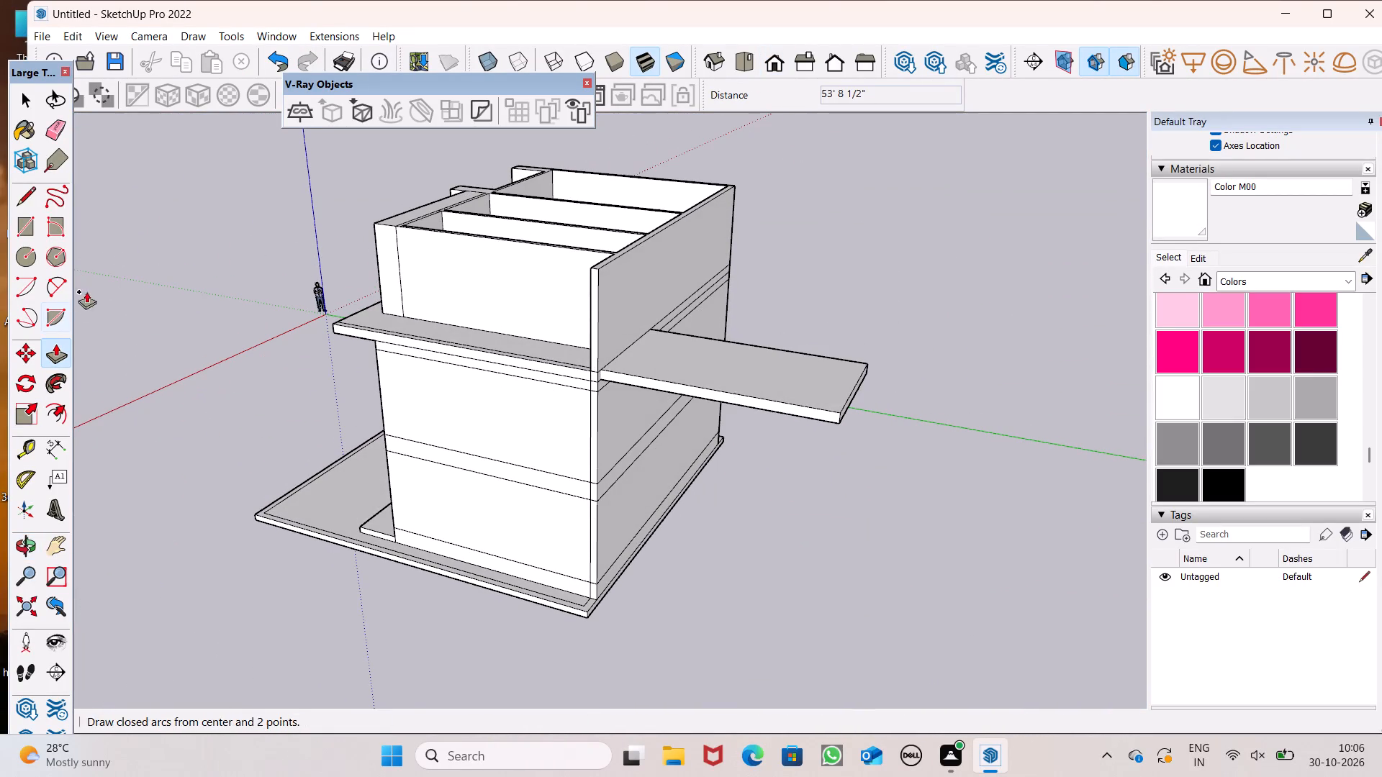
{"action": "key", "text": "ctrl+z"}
Examine the open-topped rooms and the hollow slab's open end from above.
{"action": "scroll", "coordinate": [454, 392], "scroll_direction": "down", "scroll_amount": 3}
{"action": "middle_click_drag", "start_coordinate": [446, 404], "coordinate": [107, 593]}
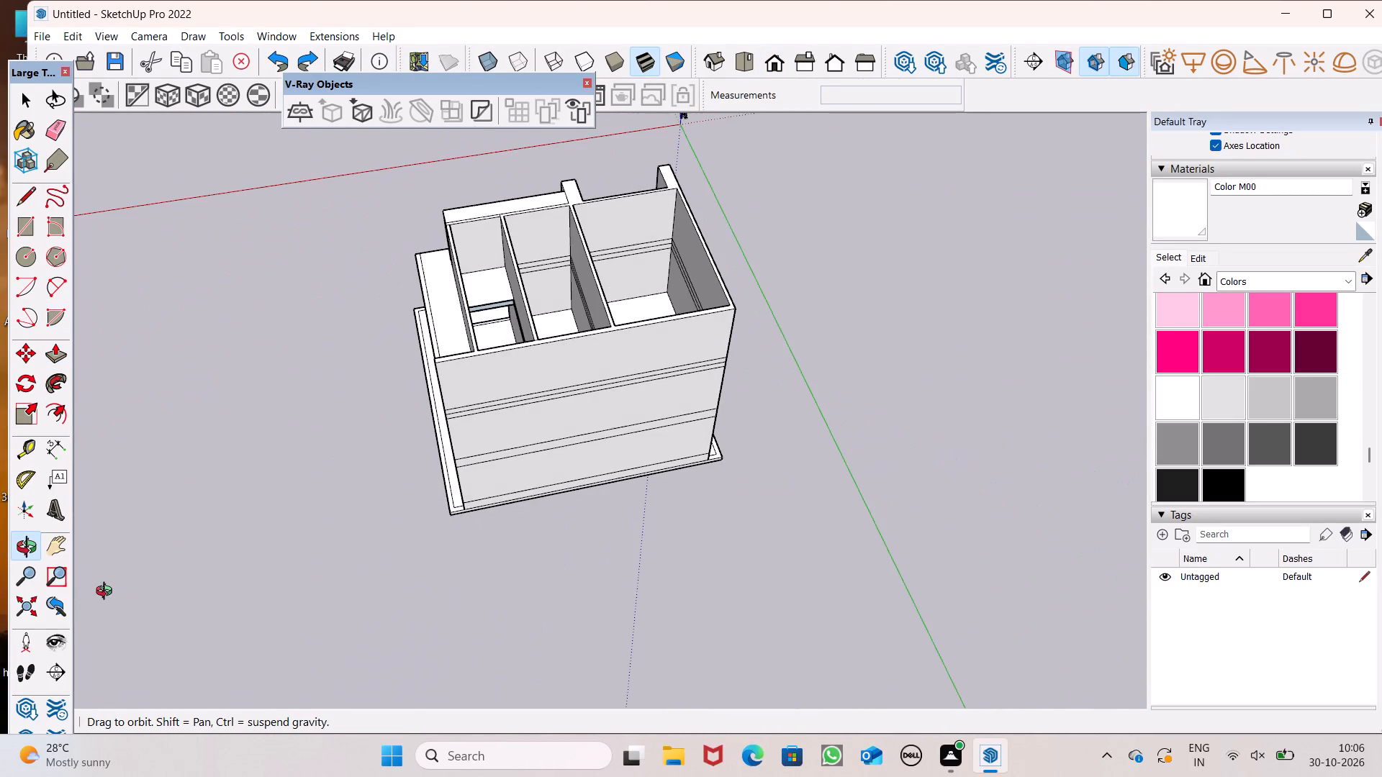
{"action": "middle_click_drag", "start_coordinate": [107, 593], "coordinate": [107, 590]}
{"action": "scroll", "coordinate": [343, 545], "scroll_direction": "up", "scroll_amount": 7}
{"action": "middle_click_drag", "start_coordinate": [531, 450], "coordinate": [527, 697]}
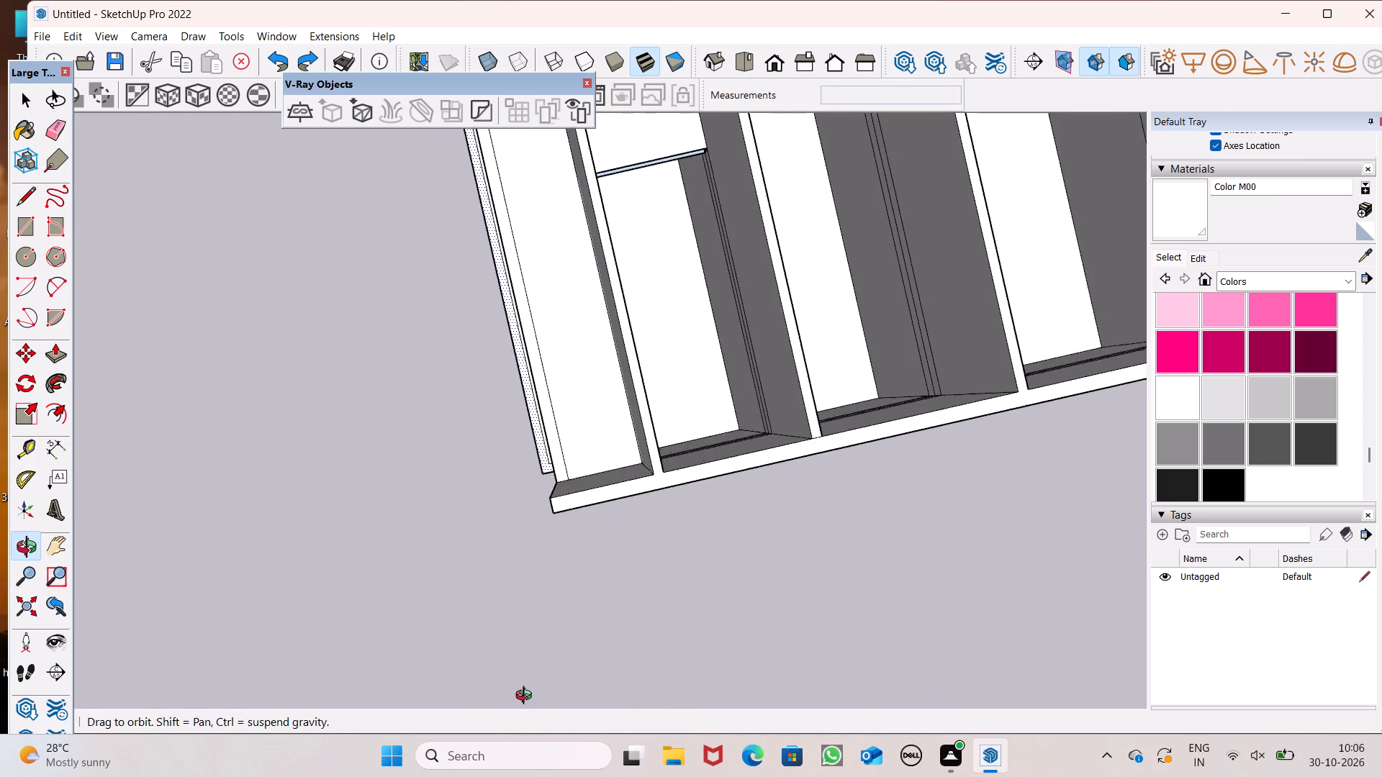
{"action": "middle_click_drag", "start_coordinate": [527, 697], "coordinate": [525, 683]}
{"action": "scroll", "coordinate": [679, 209], "scroll_direction": "up", "scroll_amount": 6}
{"action": "scroll", "coordinate": [677, 126], "scroll_direction": "down", "scroll_amount": 7}
{"action": "scroll", "coordinate": [558, 394], "scroll_direction": "down", "scroll_amount": 8}
{"action": "scroll", "coordinate": [632, 271], "scroll_direction": "down", "scroll_amount": 8}
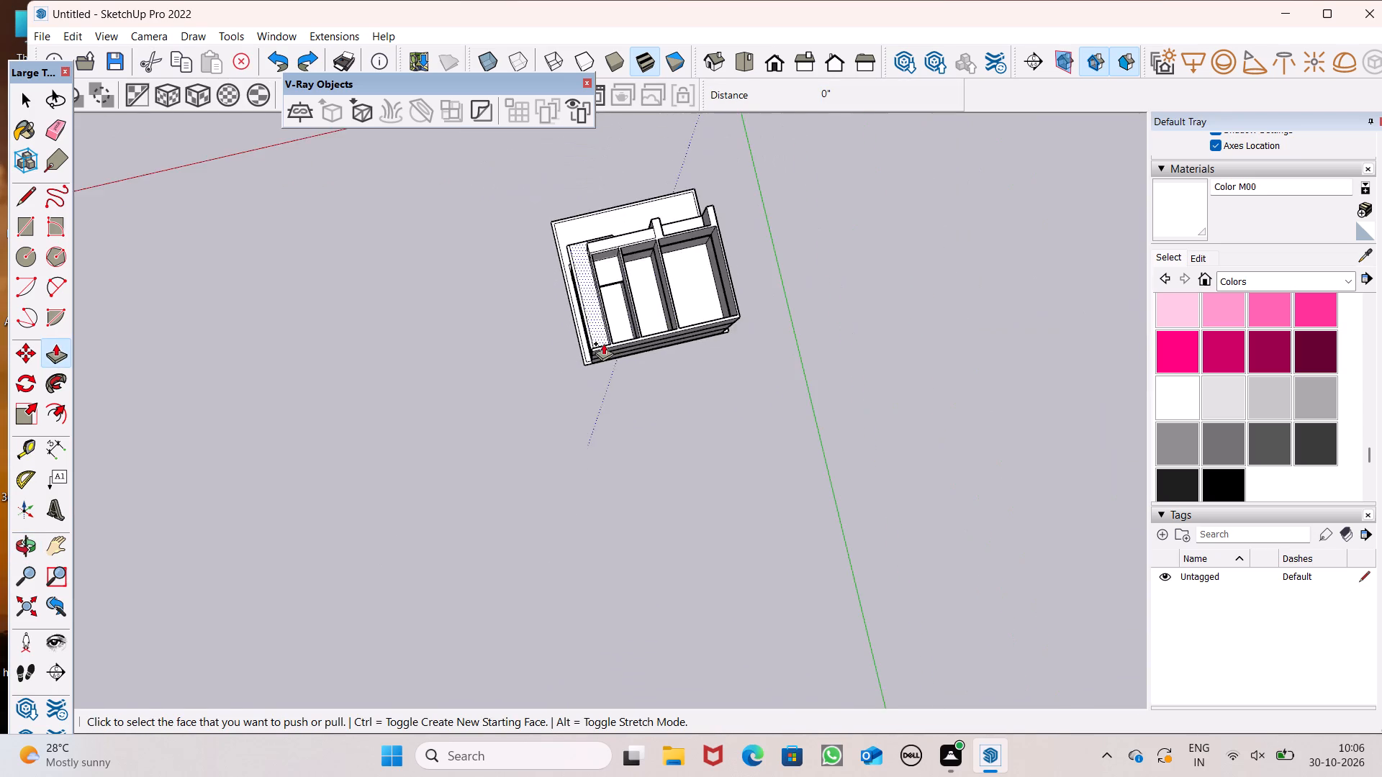
{"action": "middle_click_drag", "start_coordinate": [611, 302], "coordinate": [606, 216]}
{"action": "scroll", "coordinate": [594, 321], "scroll_direction": "up", "scroll_amount": 5}
{"action": "scroll", "coordinate": [643, 242], "scroll_direction": "up", "scroll_amount": 10}
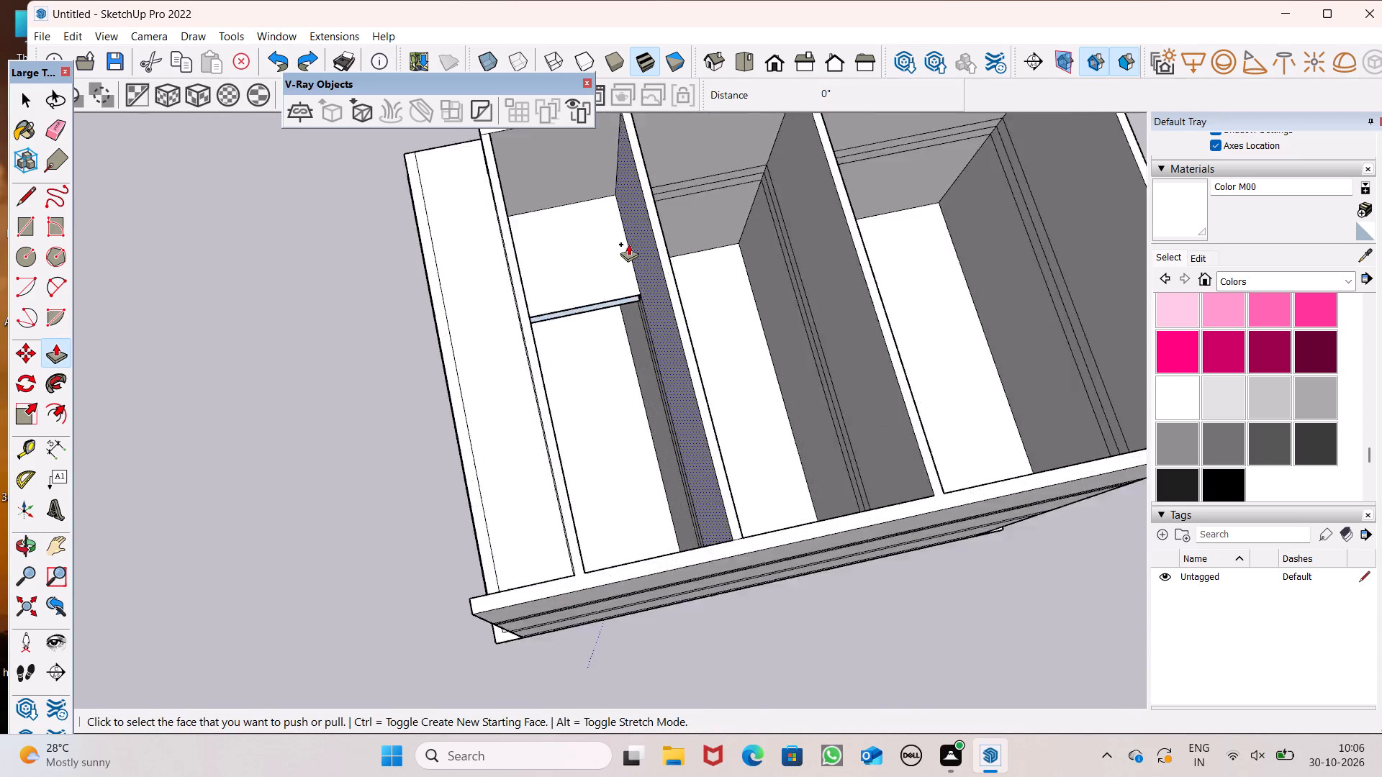
Push/Pull the inner end face of the hollow slab about 12' 8 1/8" towards its open end.
{"action": "scroll", "coordinate": [628, 244], "scroll_direction": "up", "scroll_amount": 12}
{"action": "scroll", "coordinate": [577, 309], "scroll_direction": "down", "scroll_amount": 5}
{"action": "middle_click_drag", "start_coordinate": [569, 328], "coordinate": [544, 133]}
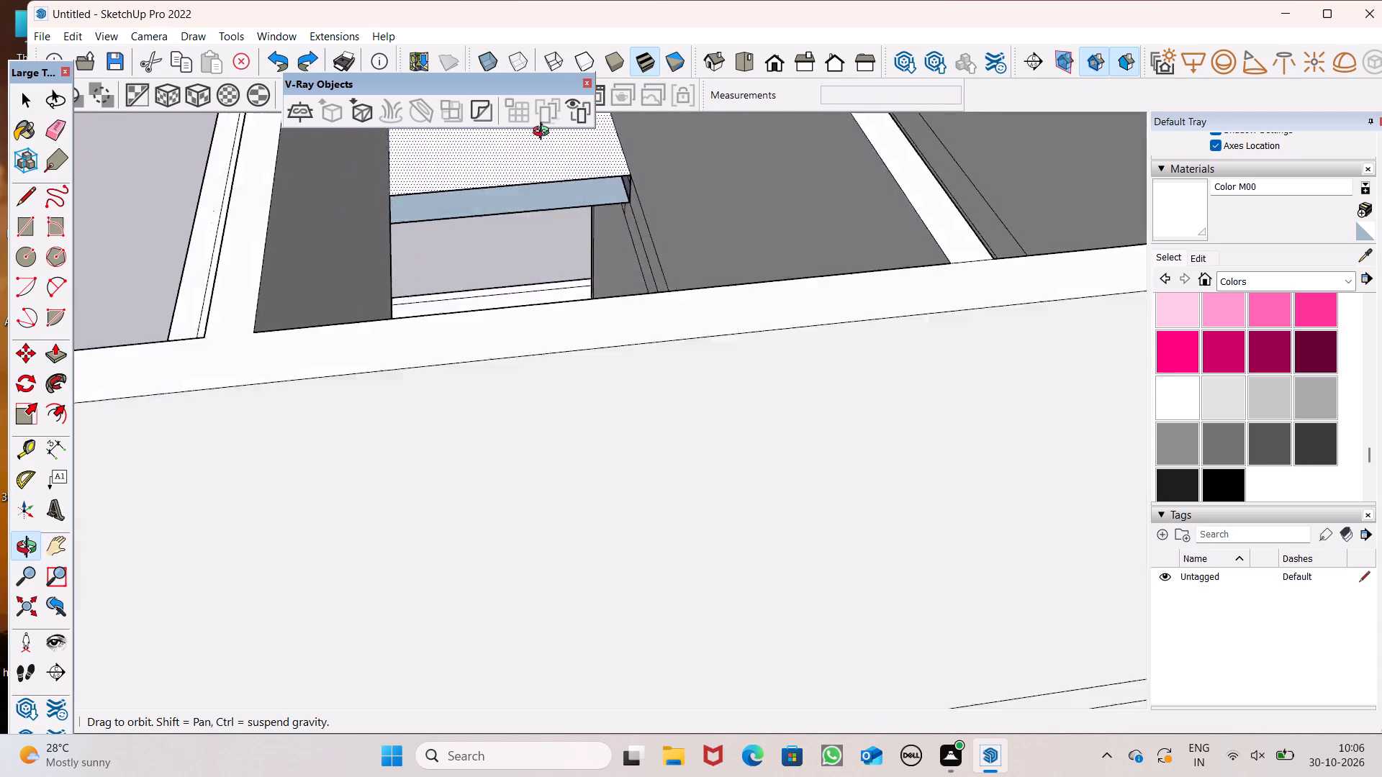
{"action": "middle_click_drag", "start_coordinate": [544, 133], "coordinate": [610, 191]}
{"action": "scroll", "coordinate": [592, 191], "scroll_direction": "up", "scroll_amount": 4}
{"action": "scroll", "coordinate": [591, 192], "scroll_direction": "down", "scroll_amount": 1}
{"action": "scroll", "coordinate": [596, 192], "scroll_direction": "up", "scroll_amount": 8}
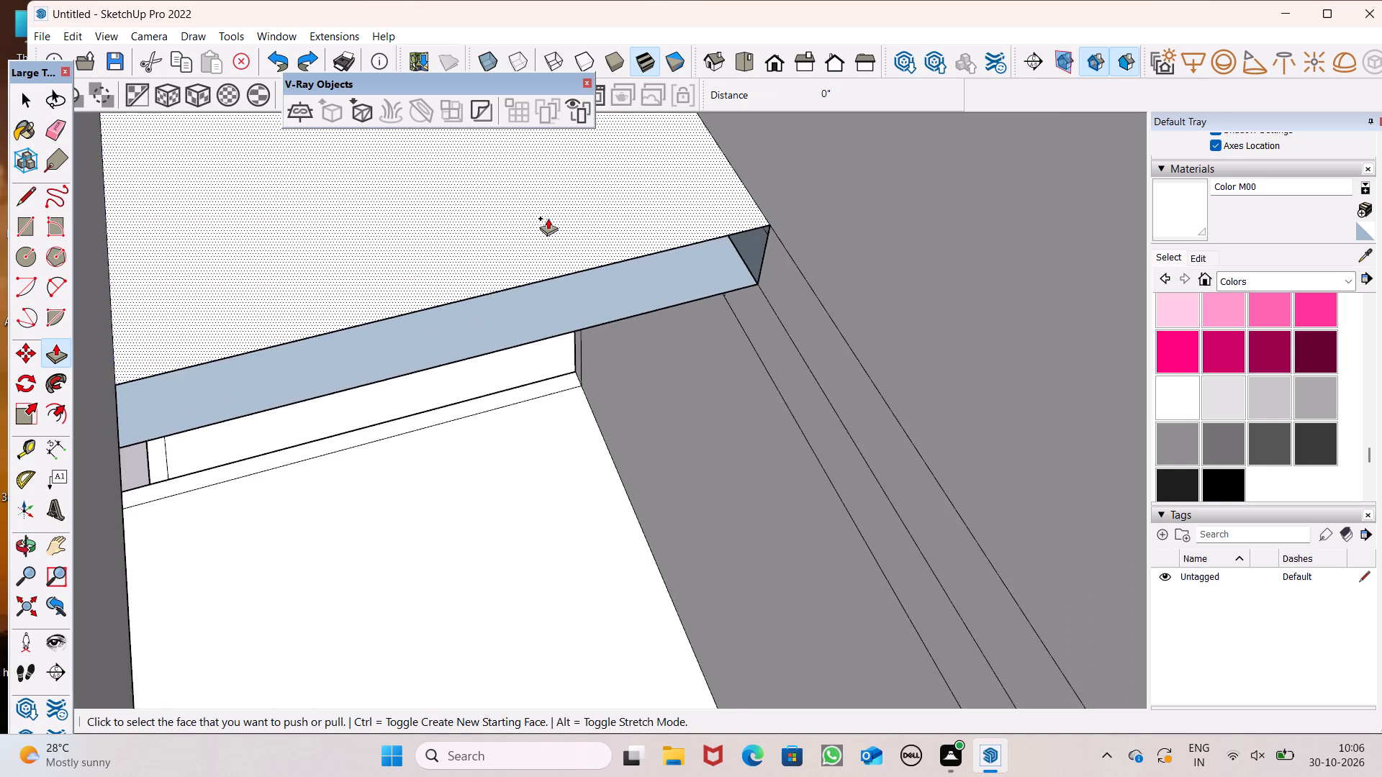
{"action": "scroll", "coordinate": [514, 308], "scroll_direction": "up", "scroll_amount": 1}
{"action": "middle_click_drag", "start_coordinate": [514, 308], "coordinate": [469, 22]}
{"action": "scroll", "coordinate": [468, 22], "scroll_direction": "up", "scroll_amount": 1}
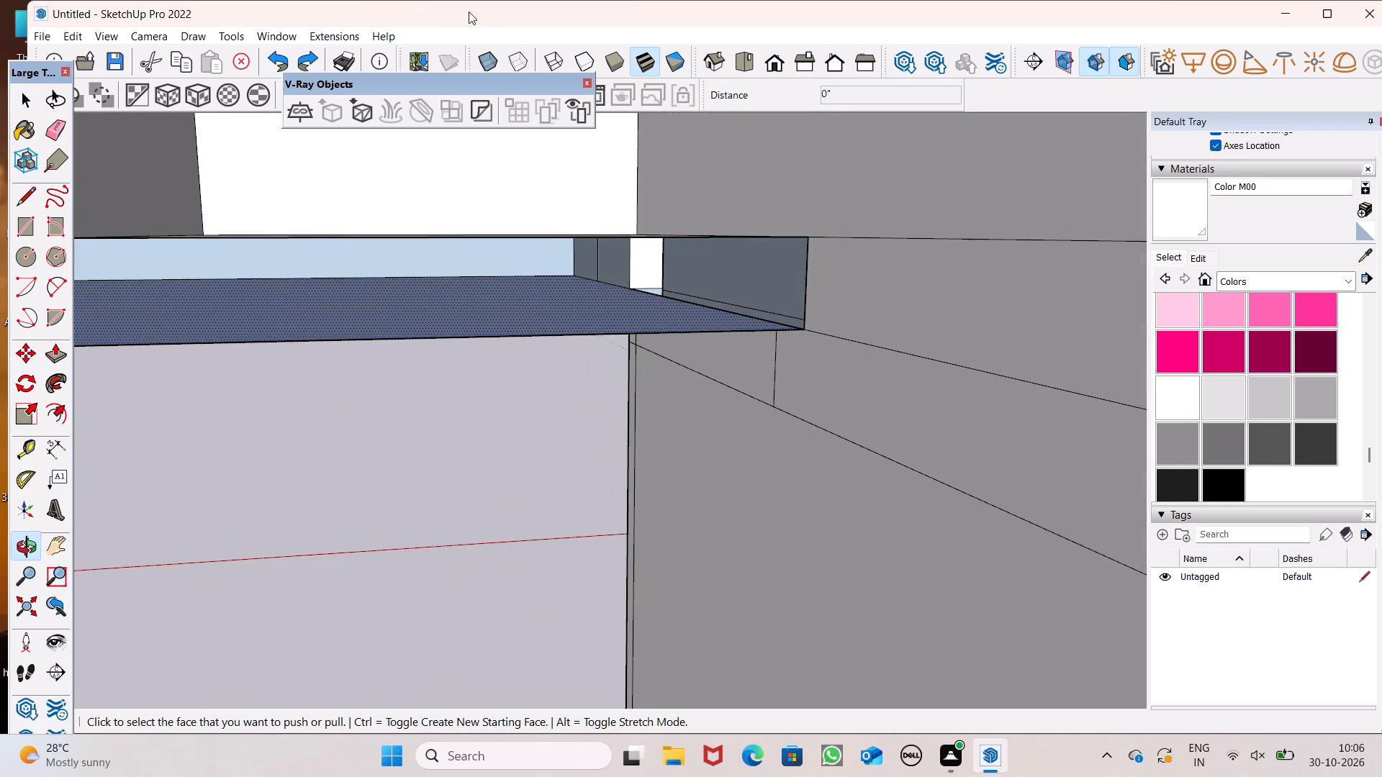
{"action": "left_click_drag", "start_coordinate": [443, 267], "coordinate": [542, 284]}
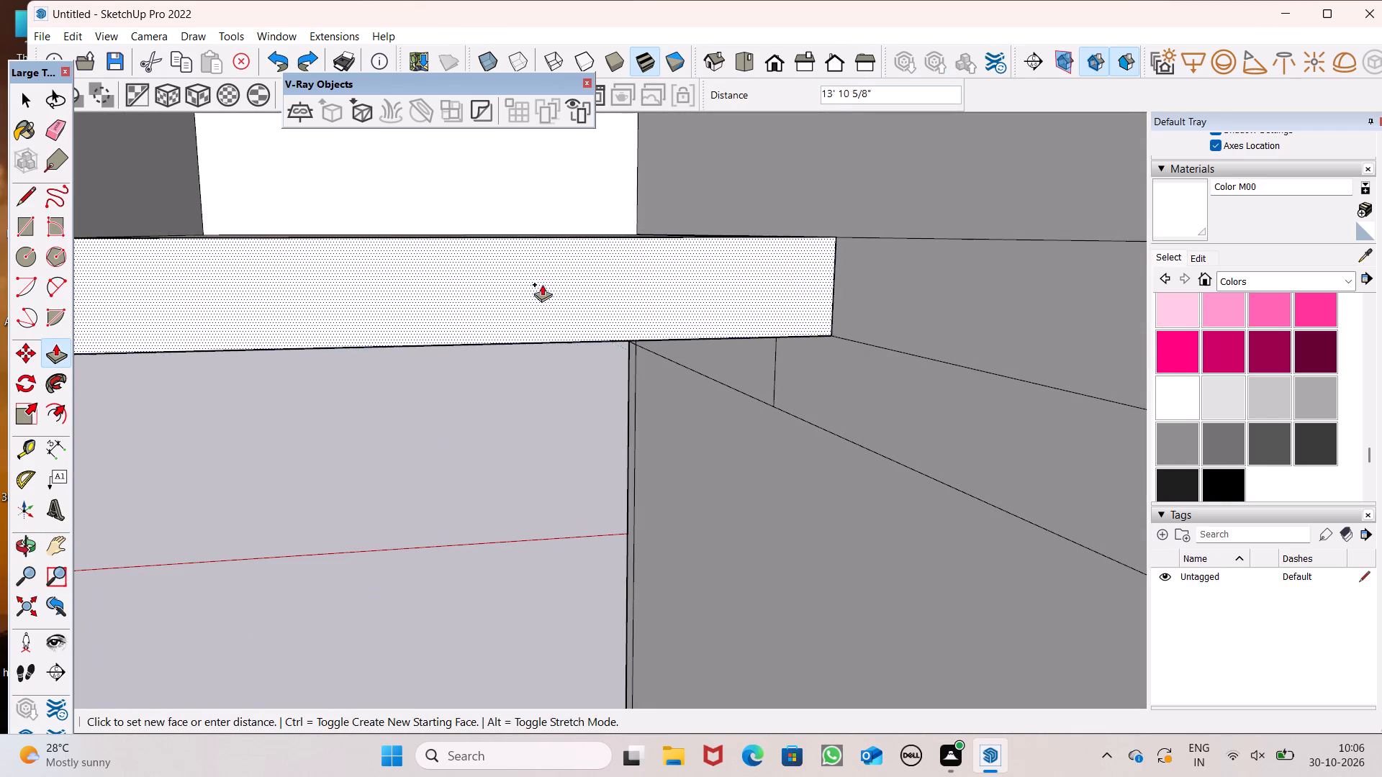
{"action": "left_click_drag", "start_coordinate": [542, 284], "coordinate": [495, 296]}
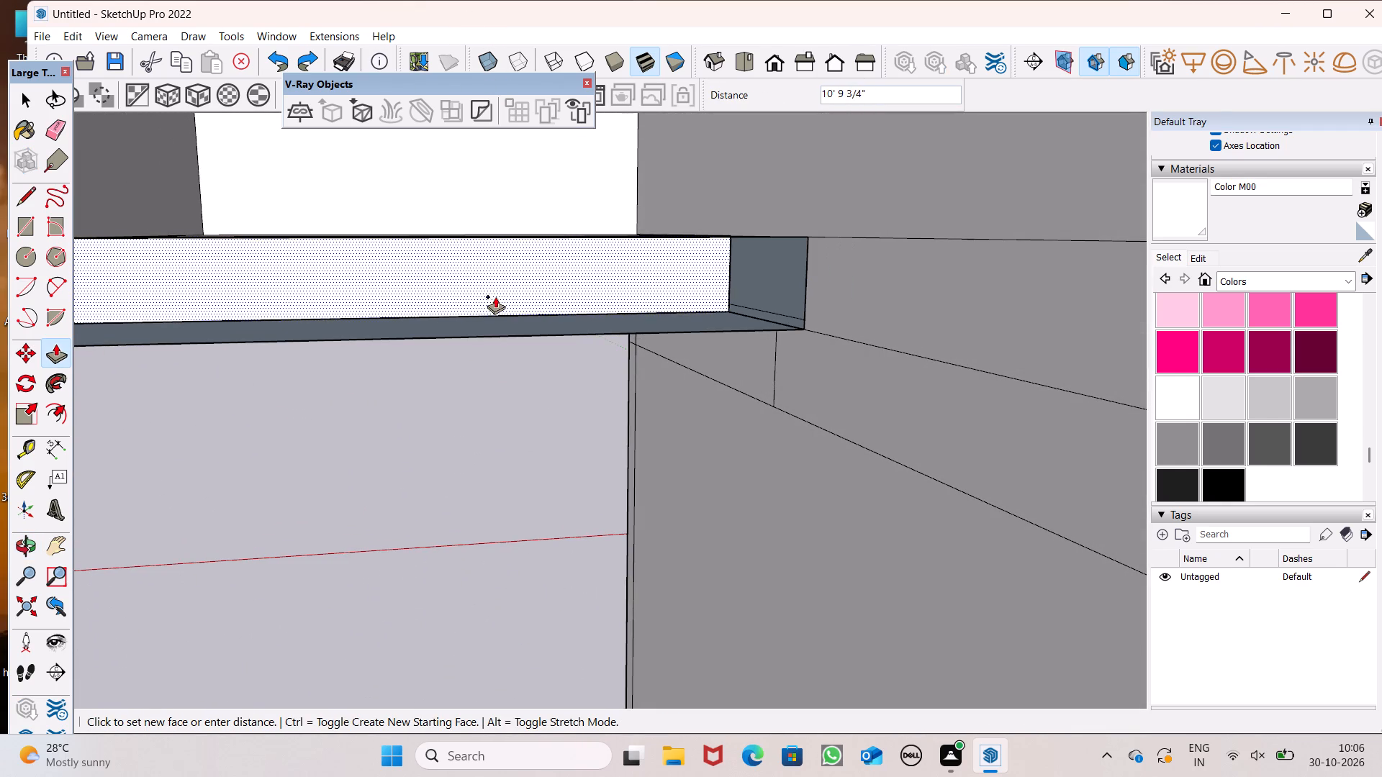
{"action": "left_click_drag", "start_coordinate": [495, 296], "coordinate": [499, 327]}
Push/Pull the same end face about 5 5/8" further, flush with the slab's open edge.
{"action": "middle_click_drag", "start_coordinate": [728, 294], "coordinate": [729, 352]}
{"action": "scroll", "coordinate": [774, 382], "scroll_direction": "up", "scroll_amount": 6}
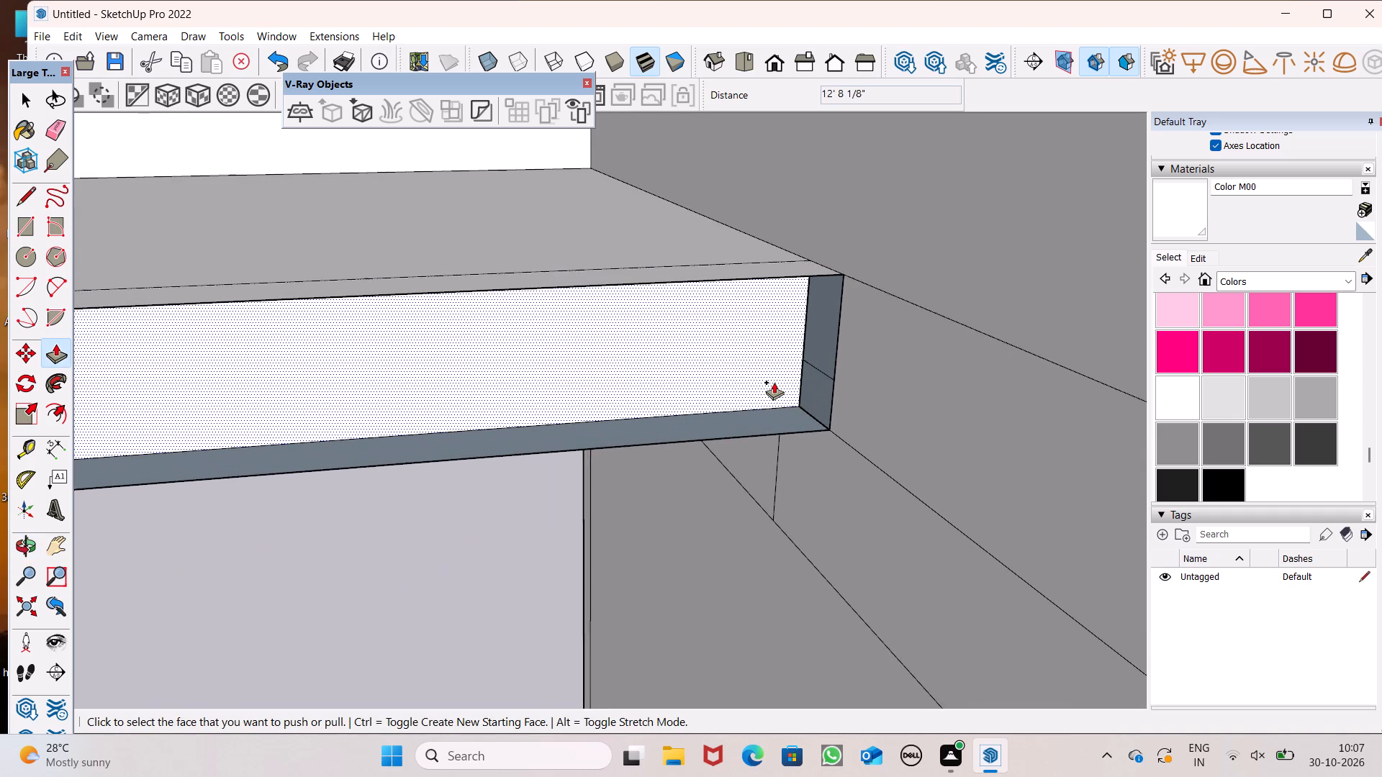
{"action": "left_click_drag", "start_coordinate": [780, 388], "coordinate": [840, 371]}
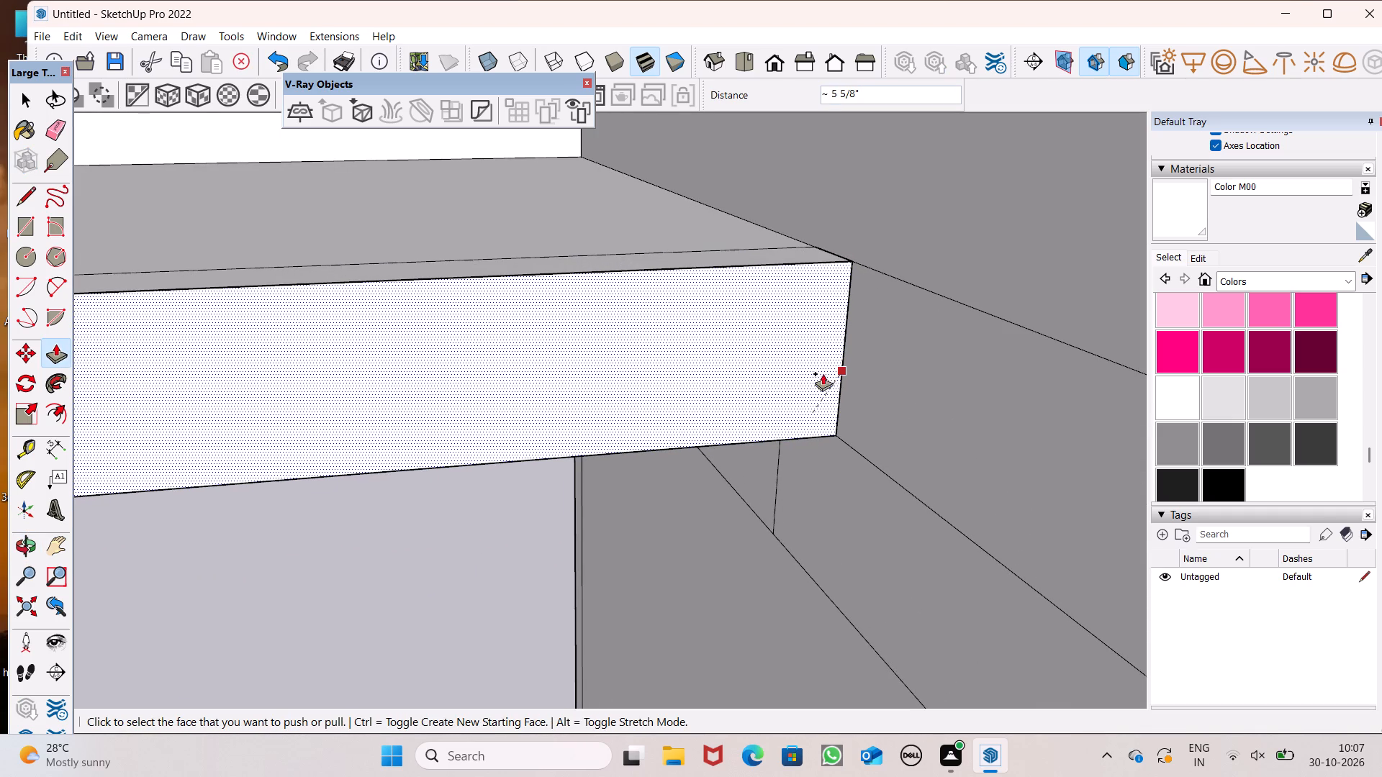
{"action": "key", "text": "space"}
Examine the filled slab end and the upper storey's walls from inside and outside.
{"action": "scroll", "coordinate": [775, 392], "scroll_direction": "down", "scroll_amount": 15}
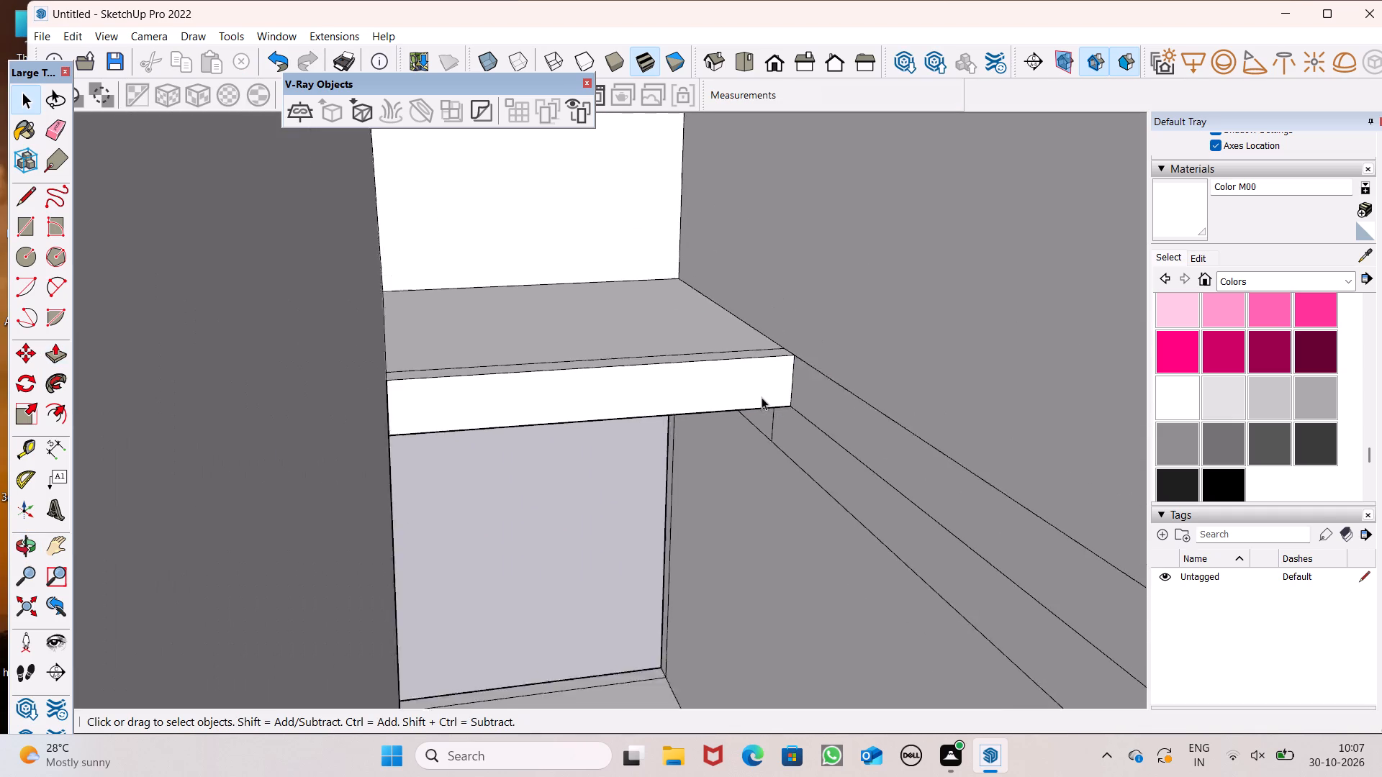
{"action": "scroll", "coordinate": [762, 397], "scroll_direction": "down", "scroll_amount": 2}
{"action": "middle_click_drag", "start_coordinate": [515, 419], "coordinate": [1161, 404]}
{"action": "scroll", "coordinate": [792, 376], "scroll_direction": "down", "scroll_amount": 4}
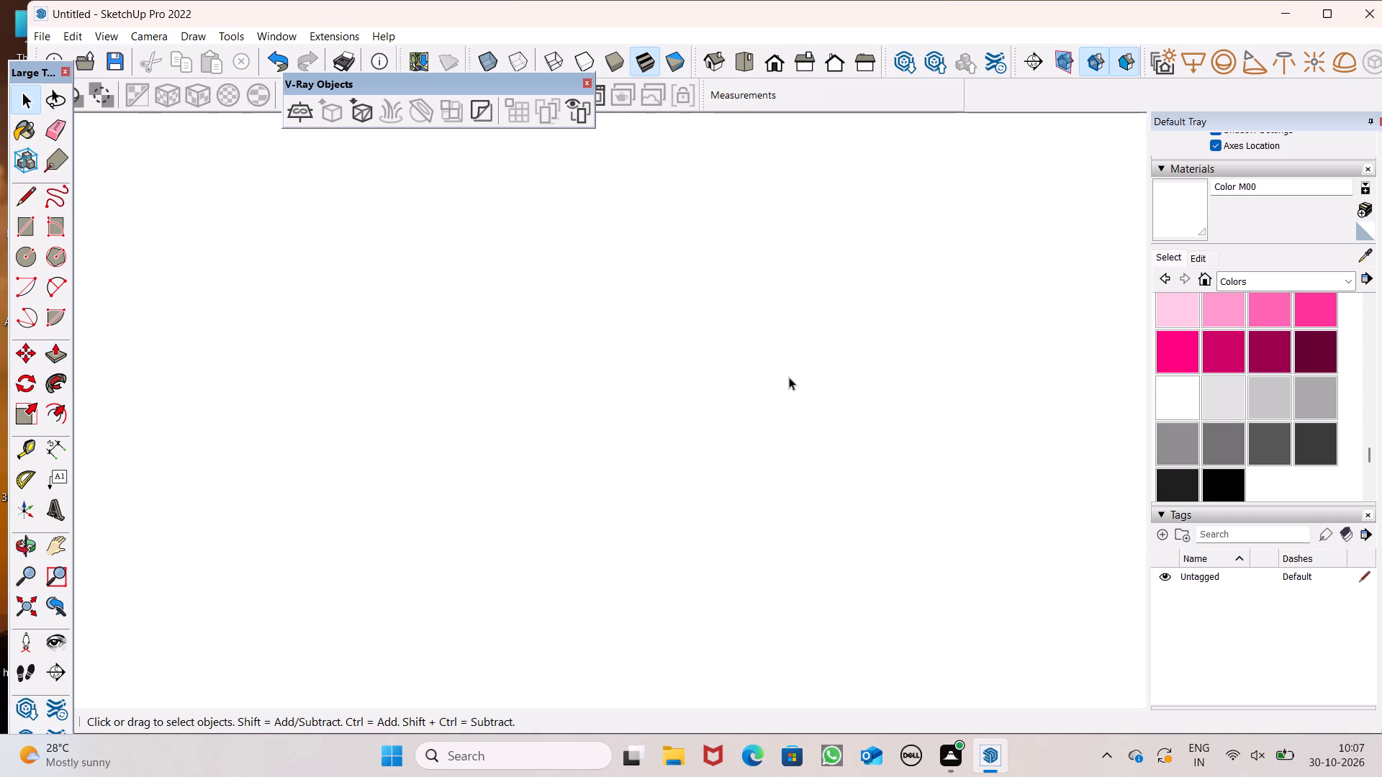
{"action": "scroll", "coordinate": [789, 377], "scroll_direction": "down", "scroll_amount": 20}
{"action": "scroll", "coordinate": [668, 360], "scroll_direction": "down", "scroll_amount": 14}
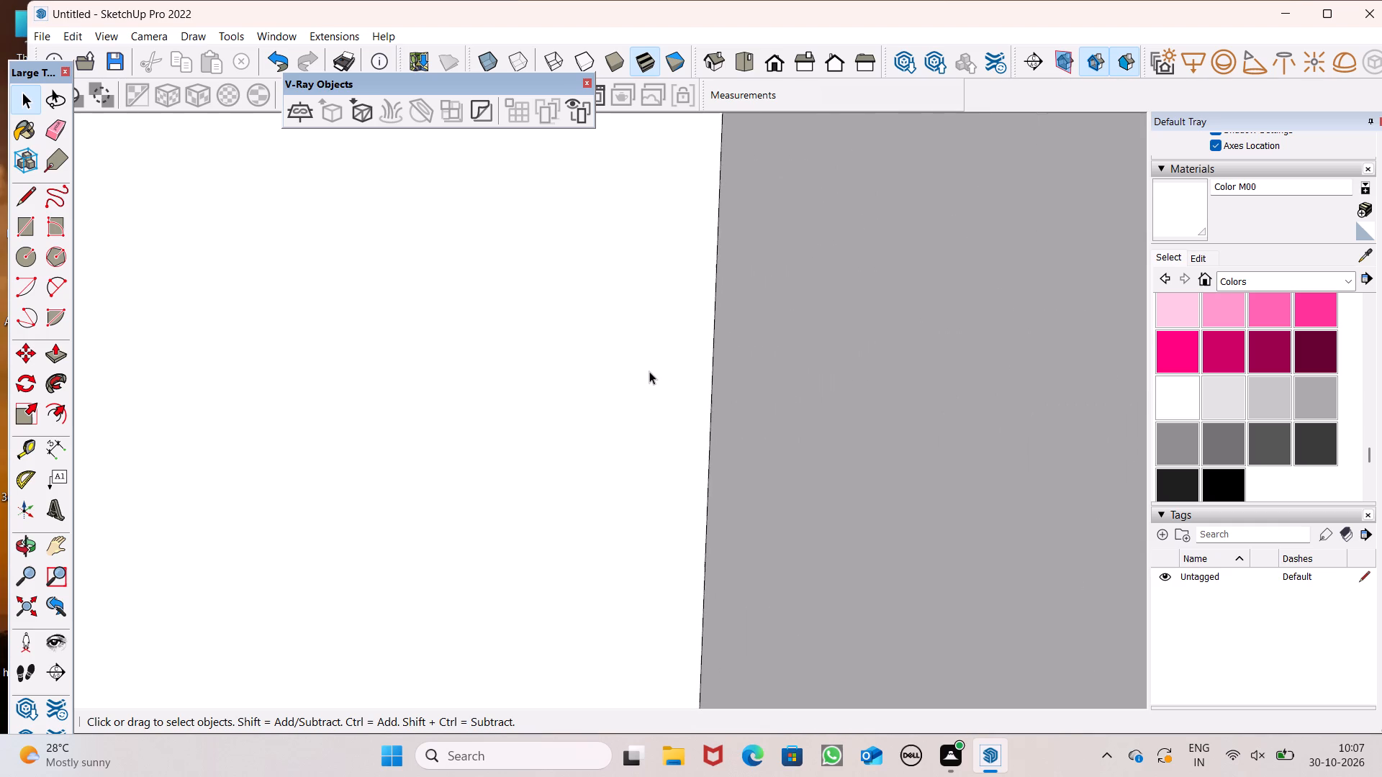
{"action": "scroll", "coordinate": [649, 371], "scroll_direction": "down", "scroll_amount": 10}
{"action": "scroll", "coordinate": [647, 373], "scroll_direction": "up", "scroll_amount": 1}
{"action": "scroll", "coordinate": [647, 373], "scroll_direction": "down", "scroll_amount": 9}
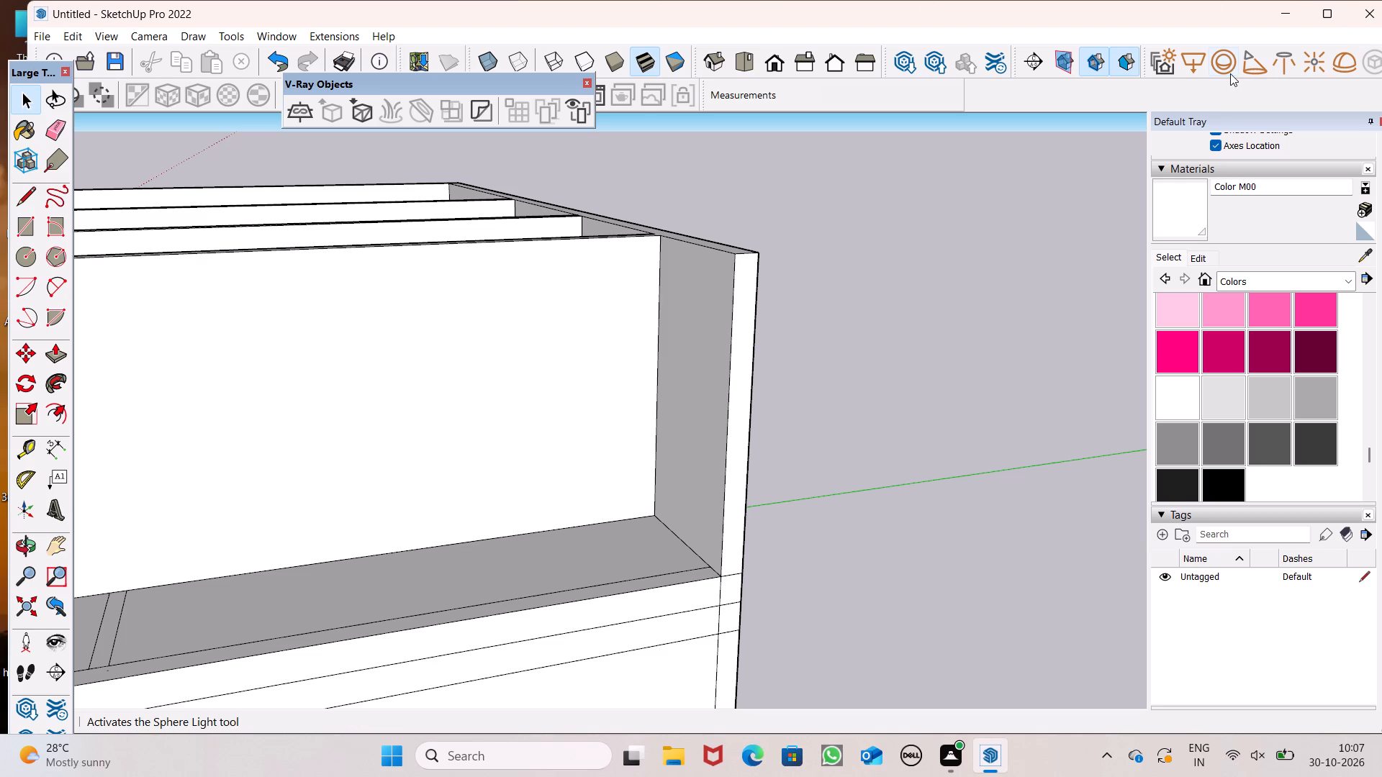
{"action": "scroll", "coordinate": [668, 62], "scroll_direction": "down", "scroll_amount": 5}
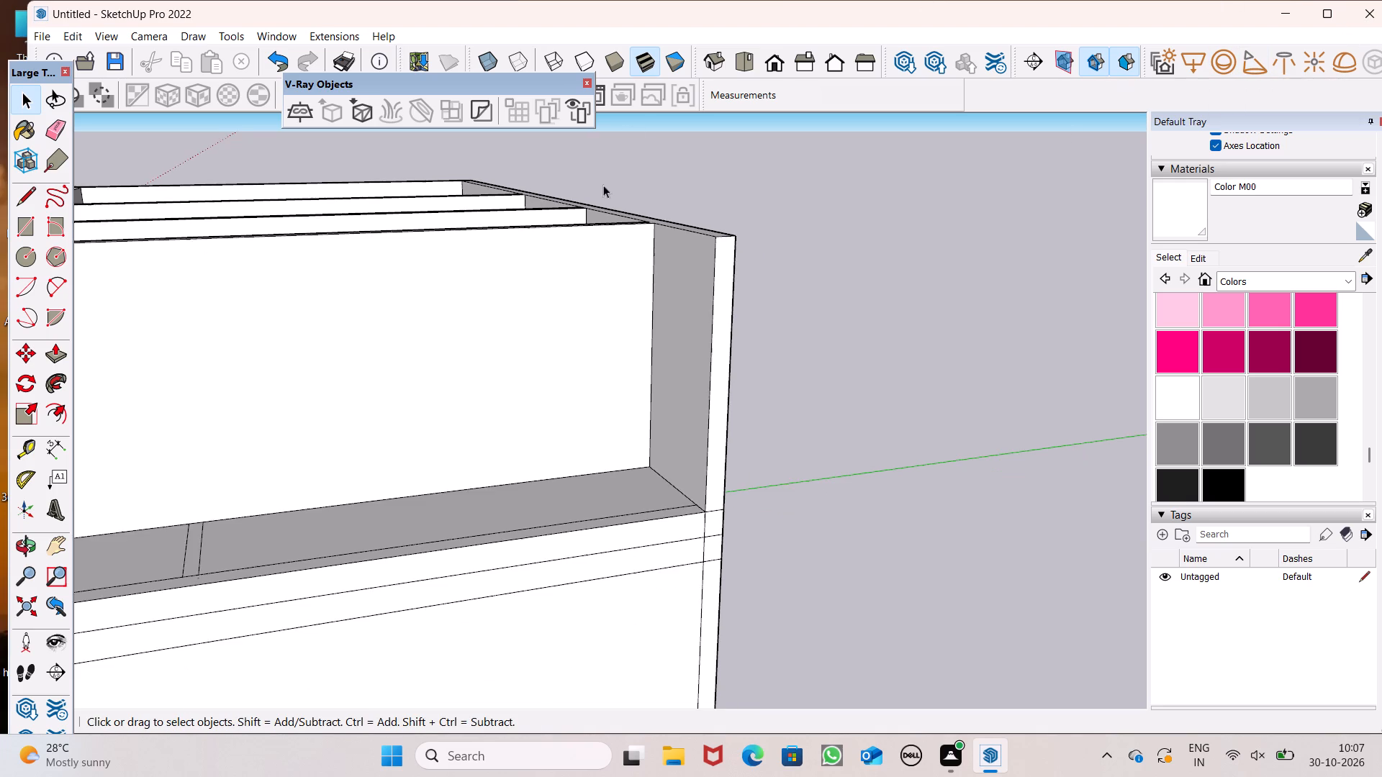
{"action": "scroll", "coordinate": [677, 332], "scroll_direction": "down", "scroll_amount": 11}
Examine the building's front and the underside of the canopy slab with the opening behind it.
{"action": "middle_click_drag", "start_coordinate": [823, 542], "coordinate": [1159, 470]}
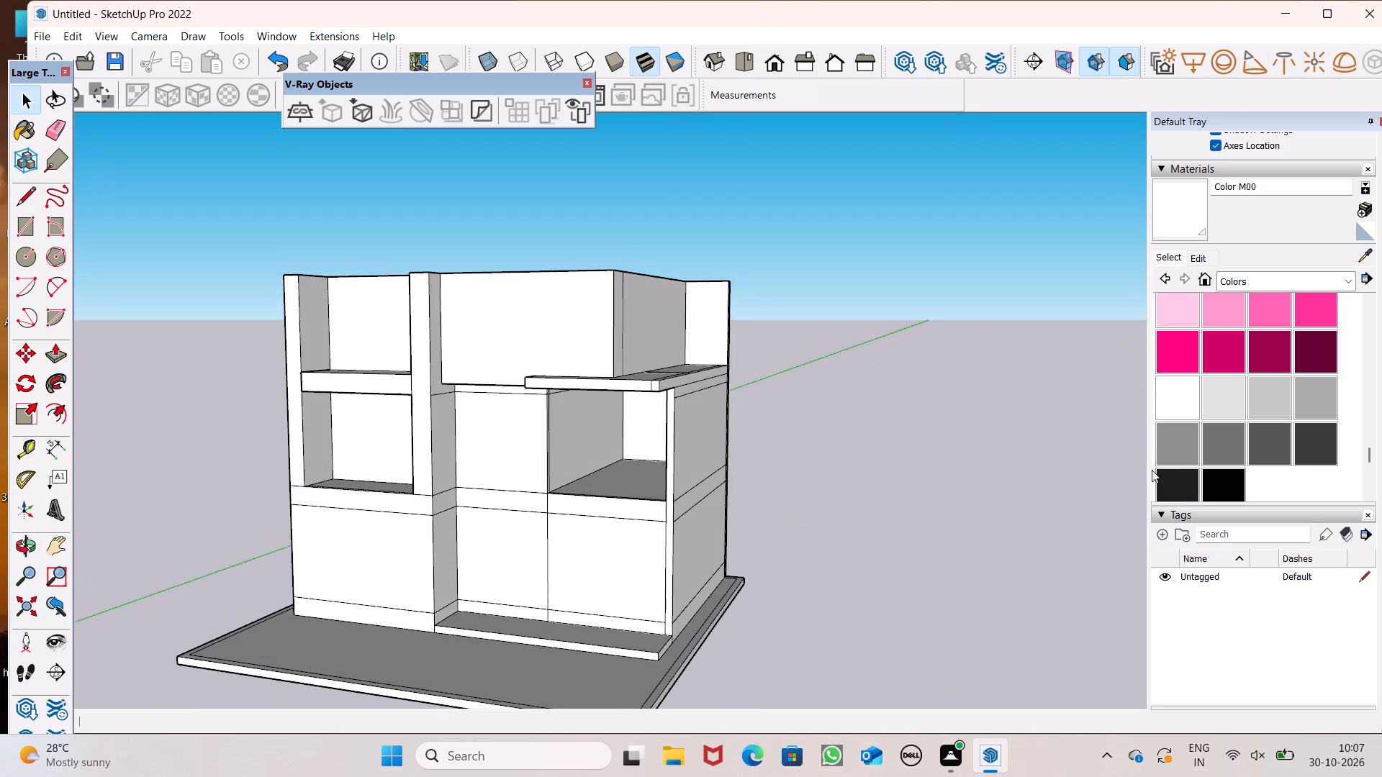
{"action": "middle_click_drag", "start_coordinate": [385, 545], "coordinate": [770, 444]}
{"action": "middle_click_drag", "start_coordinate": [667, 515], "coordinate": [416, 519]}
{"action": "scroll", "coordinate": [661, 518], "scroll_direction": "up", "scroll_amount": 1}
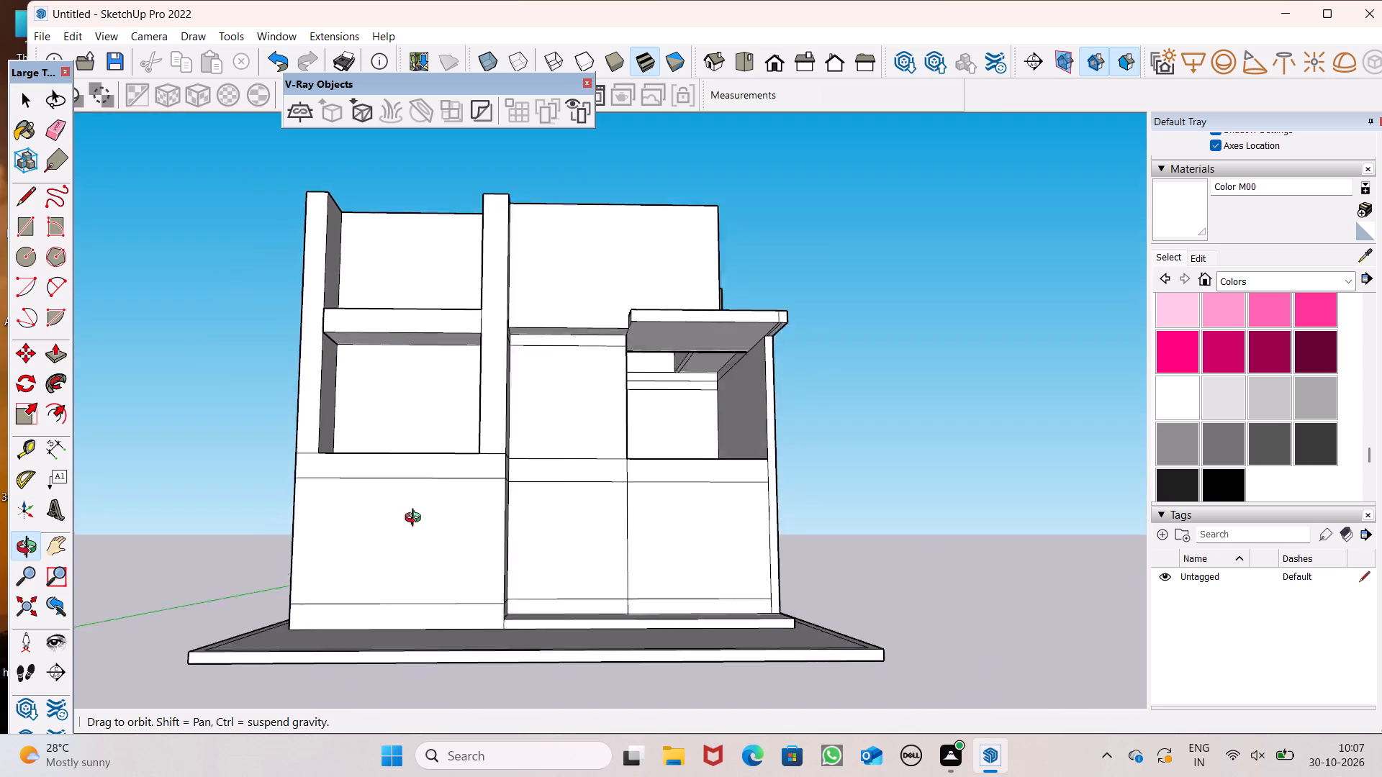
{"action": "middle_click_drag", "start_coordinate": [416, 519], "coordinate": [436, 460]}
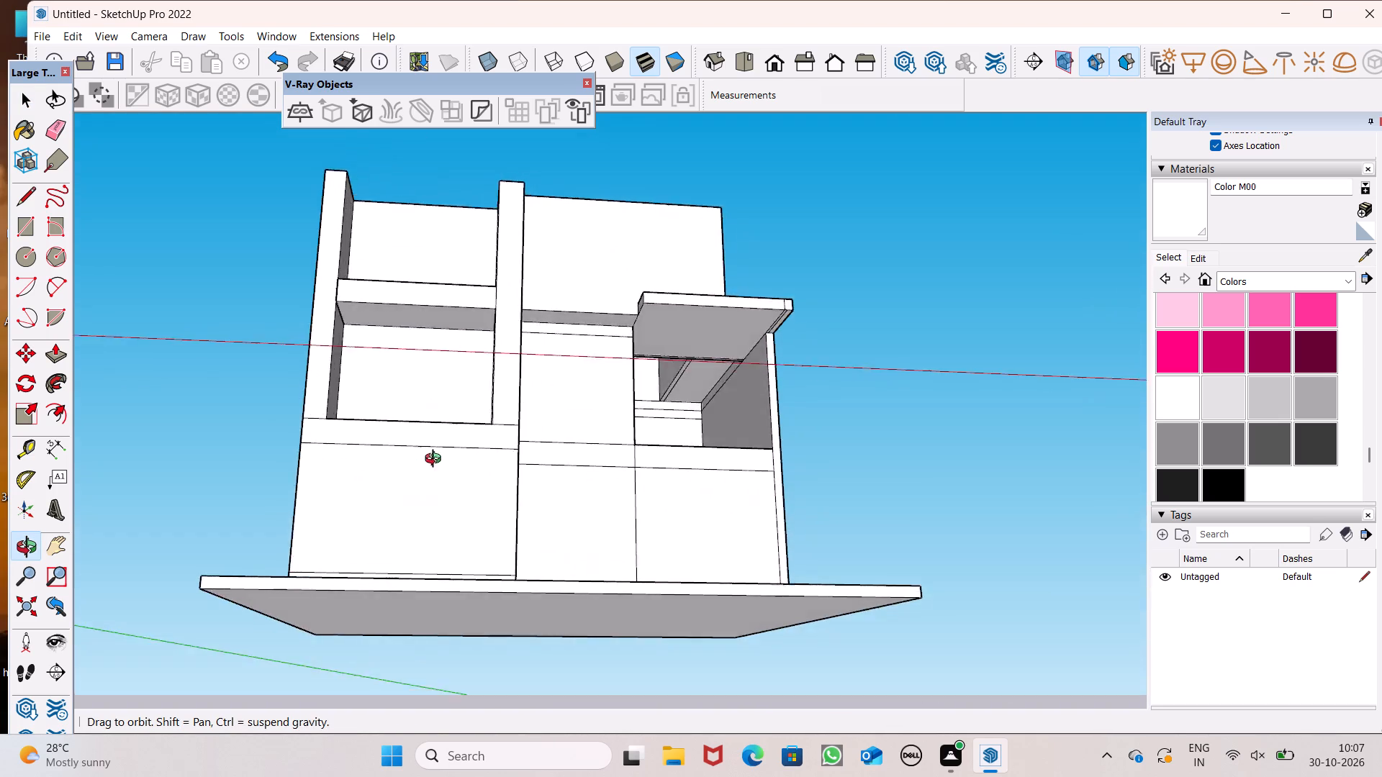
{"action": "middle_click_drag", "start_coordinate": [436, 460], "coordinate": [387, 441]}
{"action": "scroll", "coordinate": [589, 329], "scroll_direction": "up", "scroll_amount": 7}
{"action": "middle_click_drag", "start_coordinate": [647, 349], "coordinate": [755, 464]}
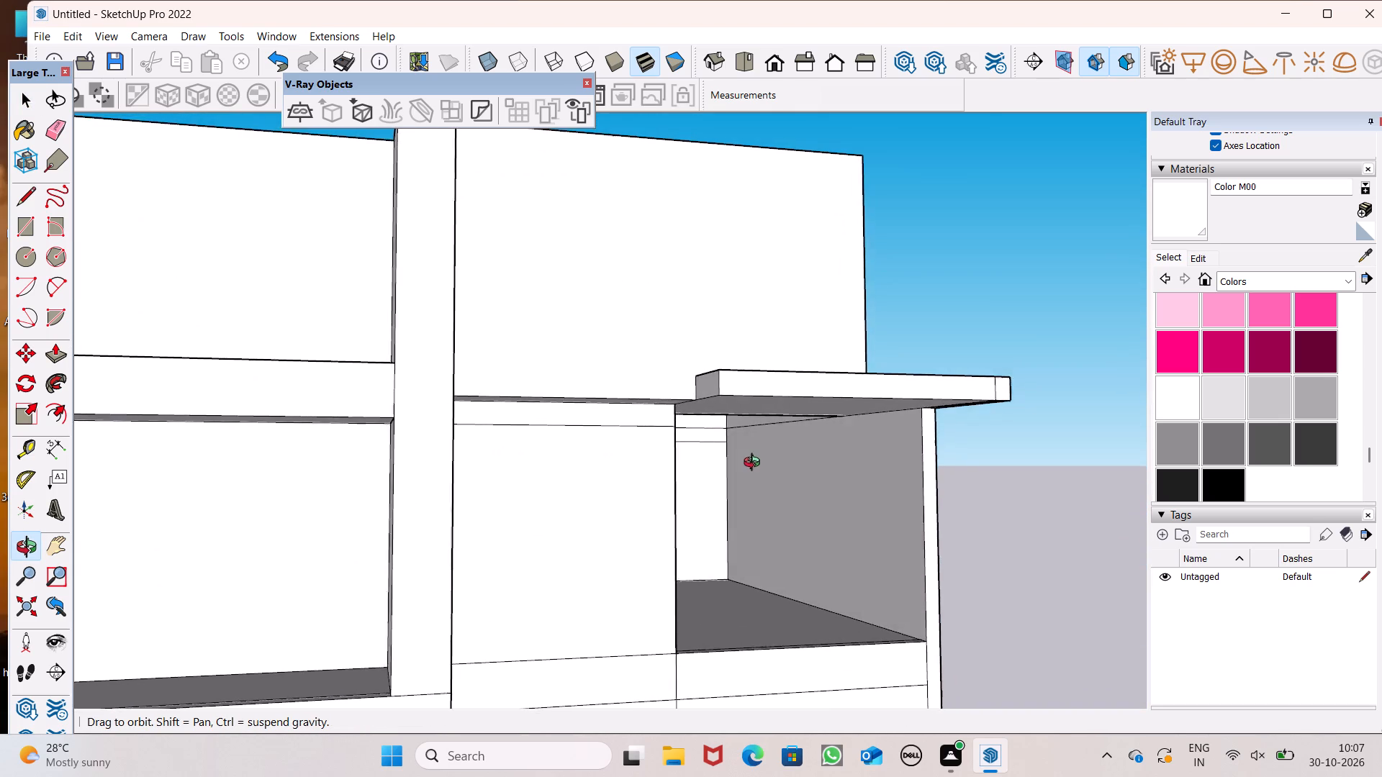
{"action": "middle_click_drag", "start_coordinate": [755, 464], "coordinate": [512, 378]}
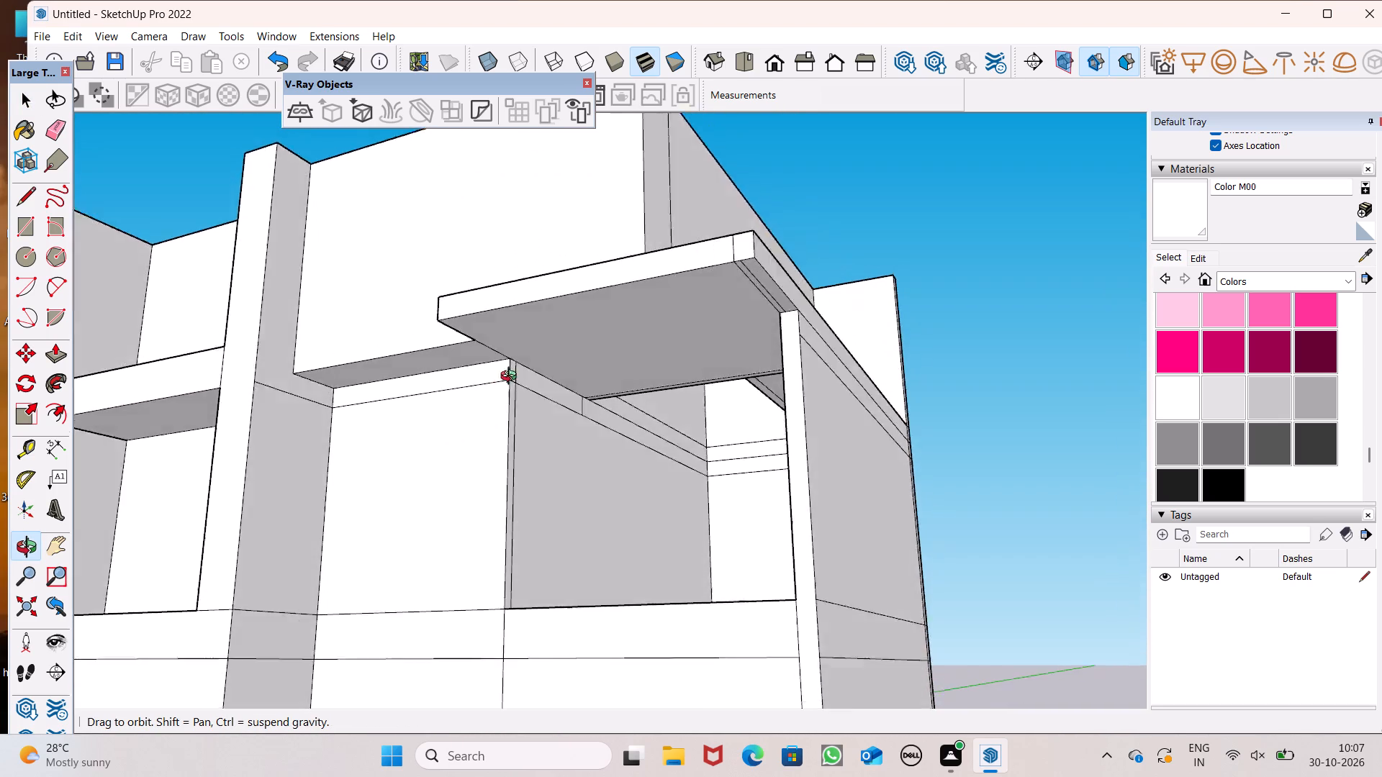
{"action": "middle_click_drag", "start_coordinate": [512, 378], "coordinate": [694, 294]}
{"action": "middle_click_drag", "start_coordinate": [847, 331], "coordinate": [710, 380]}
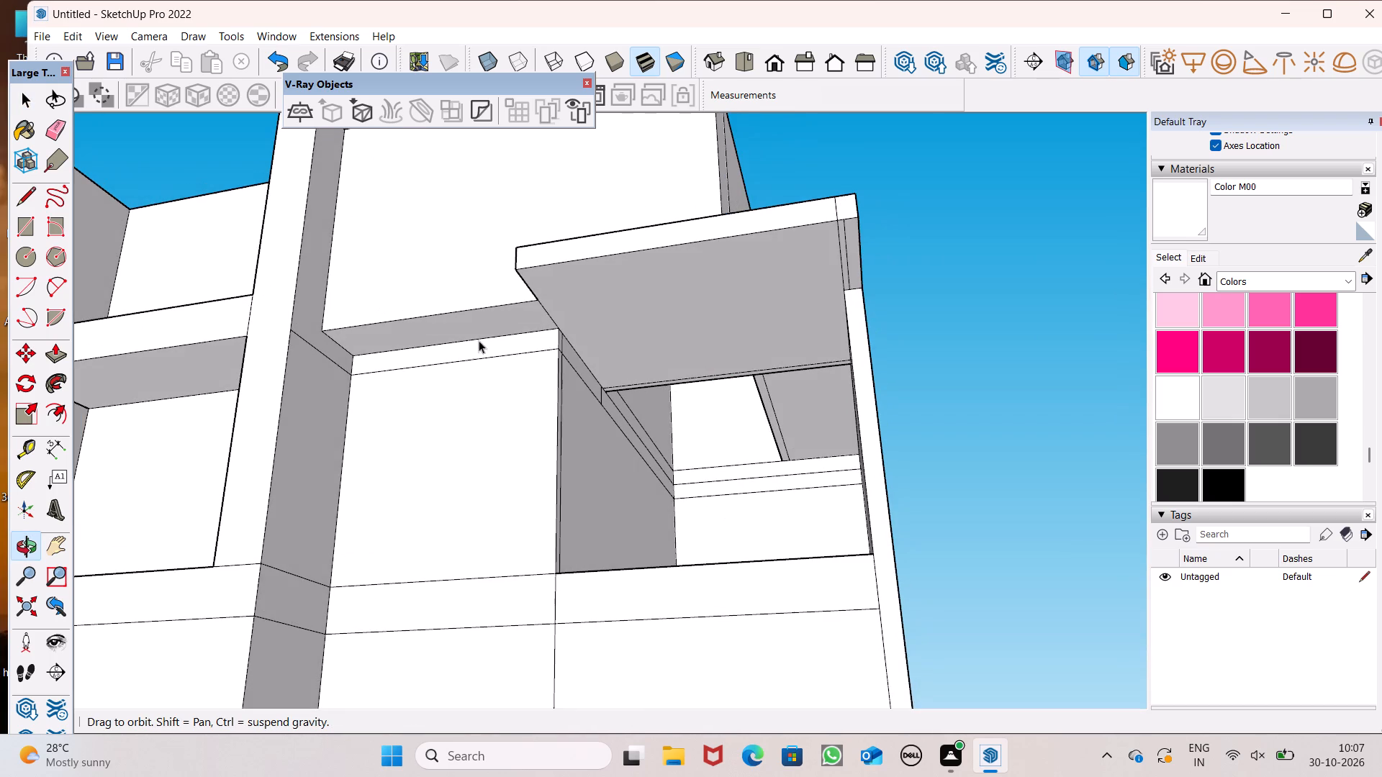
Push/Pull the canopy slab's underside upward about 2 9/16".
{"action": "left_click", "coordinate": [47, 362]}
{"action": "scroll", "coordinate": [566, 252], "scroll_direction": "up", "scroll_amount": 5}
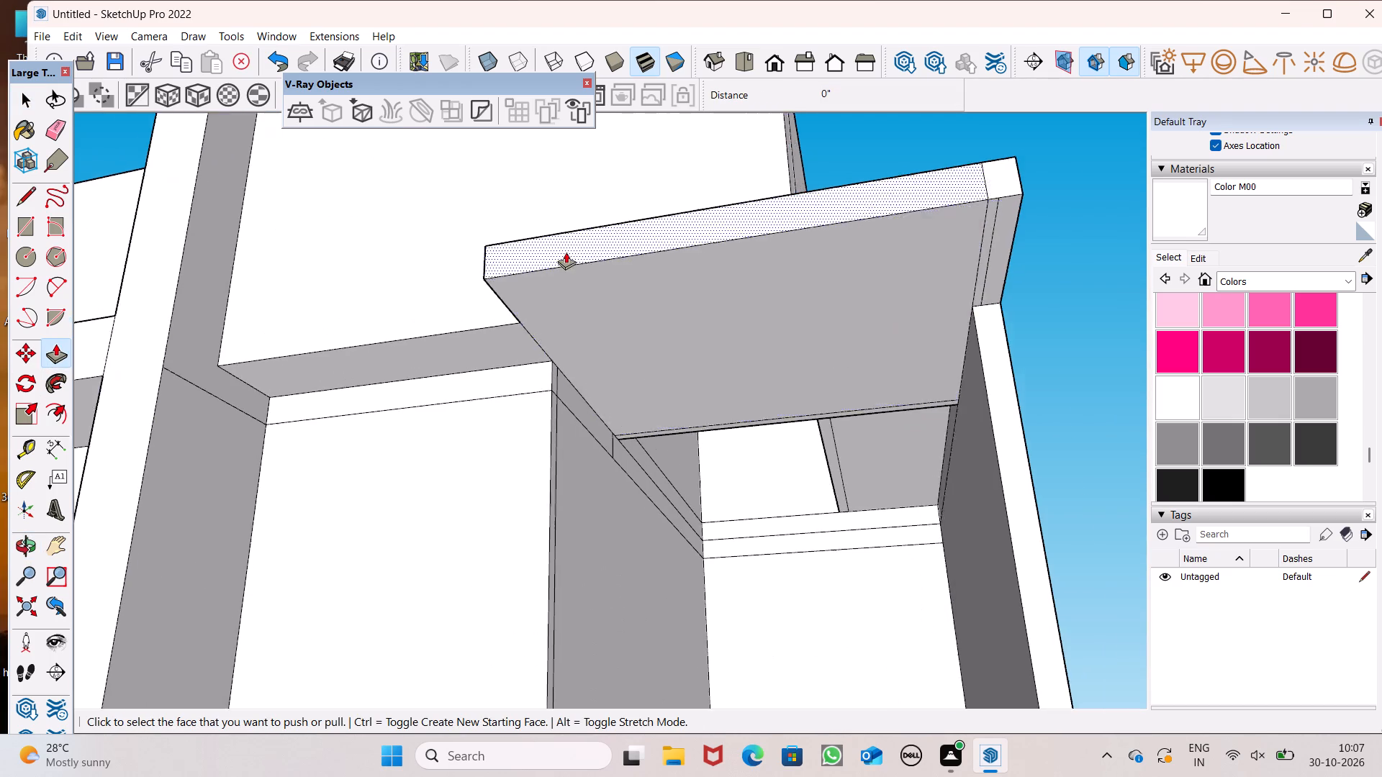
{"action": "left_click", "coordinate": [572, 340]}
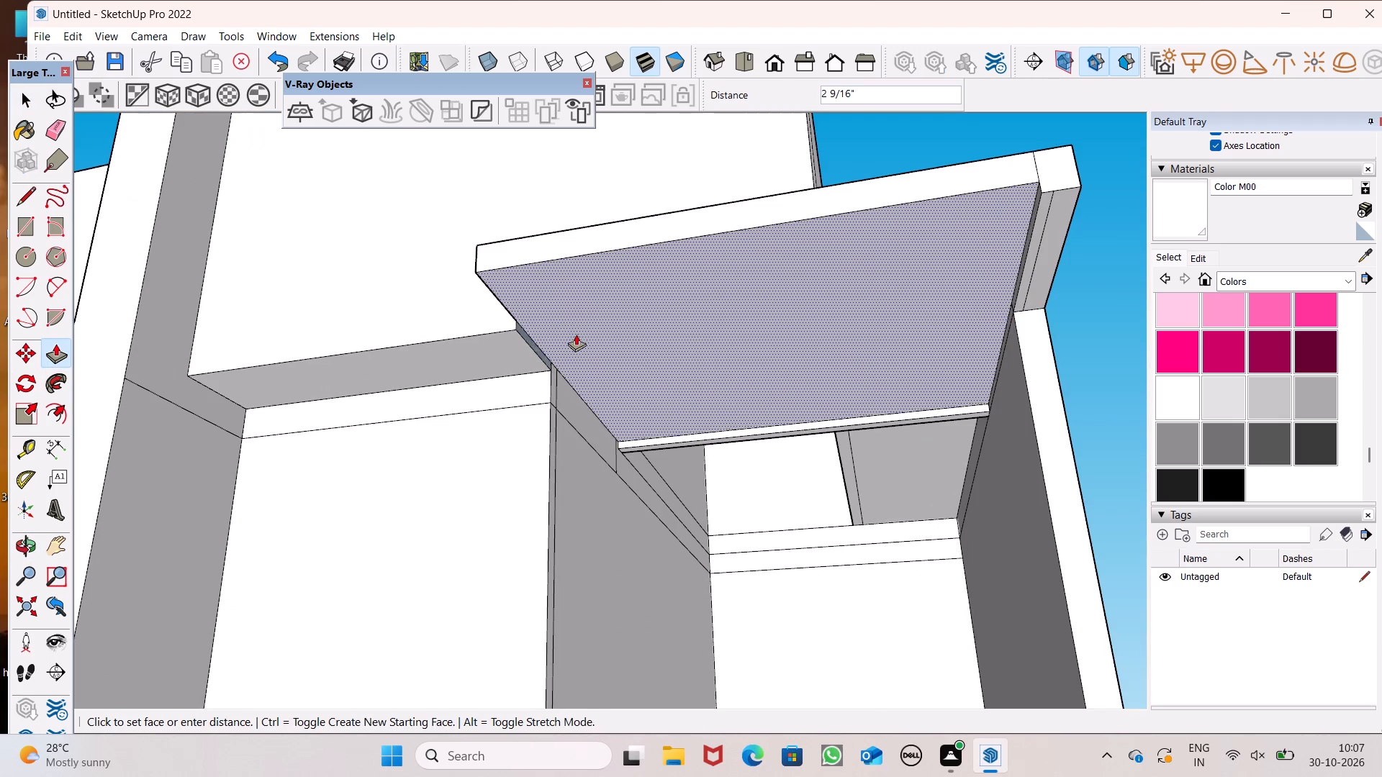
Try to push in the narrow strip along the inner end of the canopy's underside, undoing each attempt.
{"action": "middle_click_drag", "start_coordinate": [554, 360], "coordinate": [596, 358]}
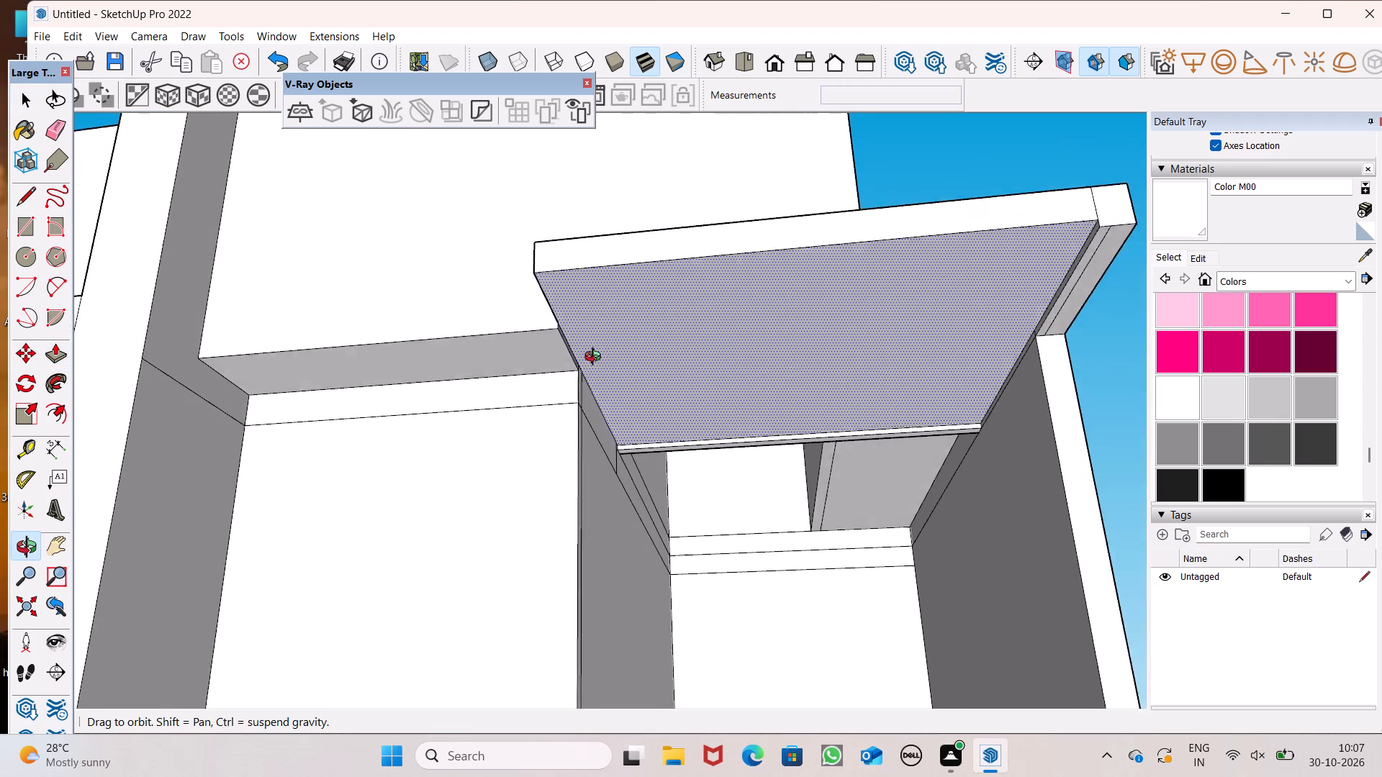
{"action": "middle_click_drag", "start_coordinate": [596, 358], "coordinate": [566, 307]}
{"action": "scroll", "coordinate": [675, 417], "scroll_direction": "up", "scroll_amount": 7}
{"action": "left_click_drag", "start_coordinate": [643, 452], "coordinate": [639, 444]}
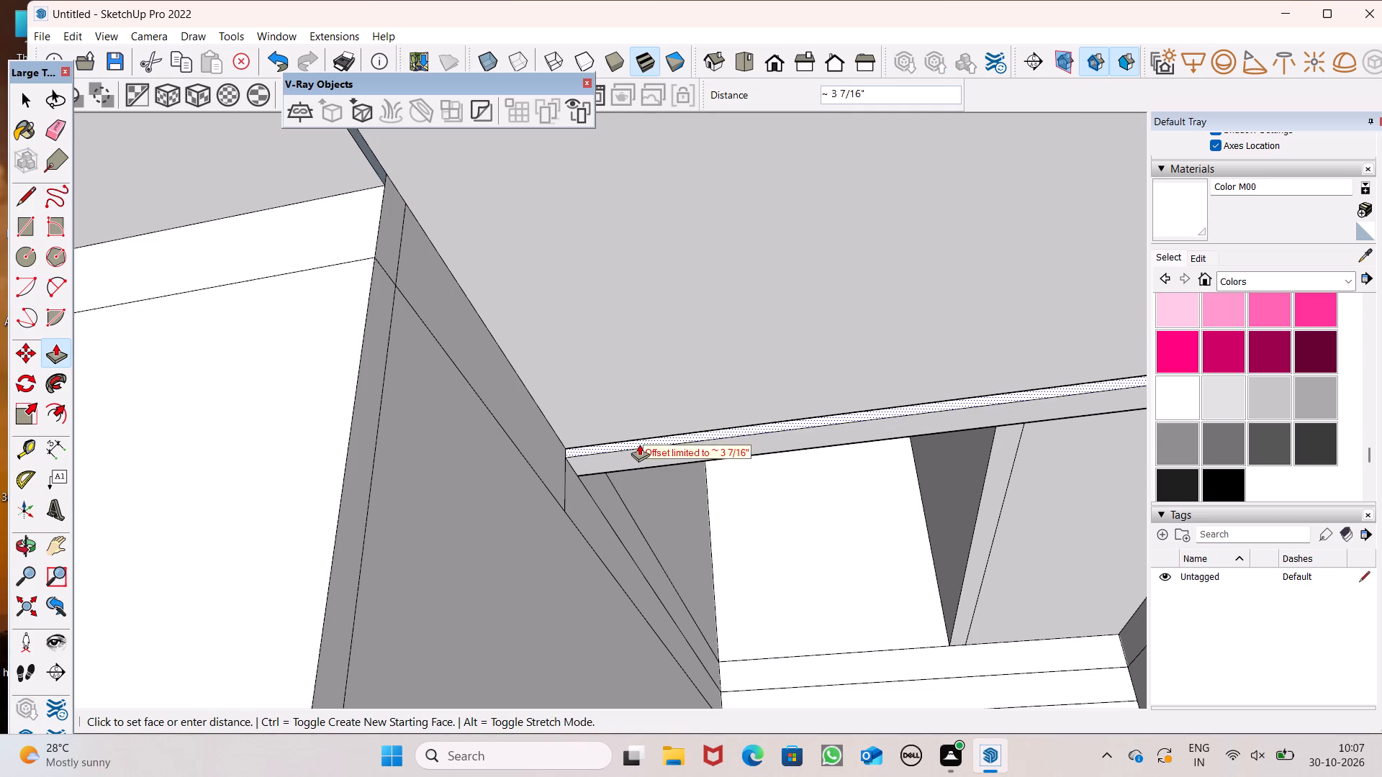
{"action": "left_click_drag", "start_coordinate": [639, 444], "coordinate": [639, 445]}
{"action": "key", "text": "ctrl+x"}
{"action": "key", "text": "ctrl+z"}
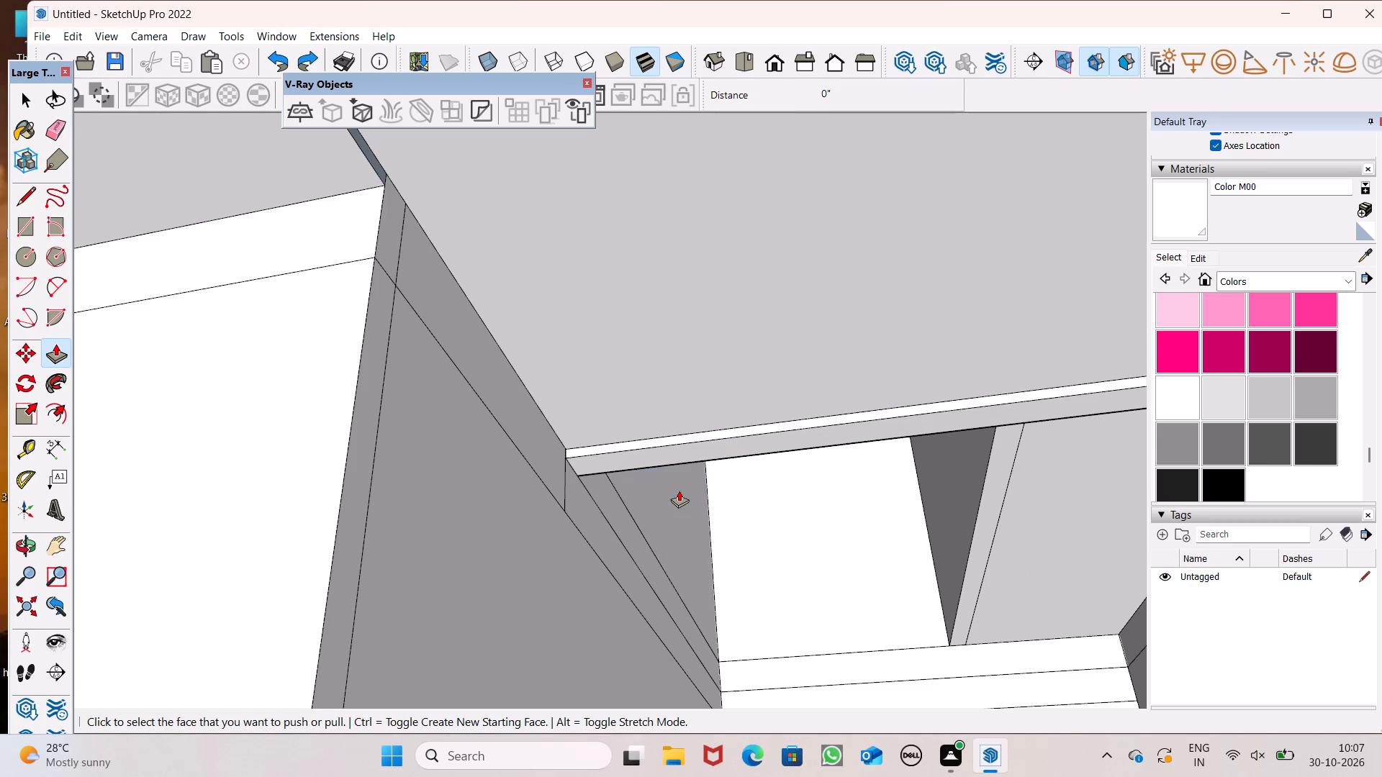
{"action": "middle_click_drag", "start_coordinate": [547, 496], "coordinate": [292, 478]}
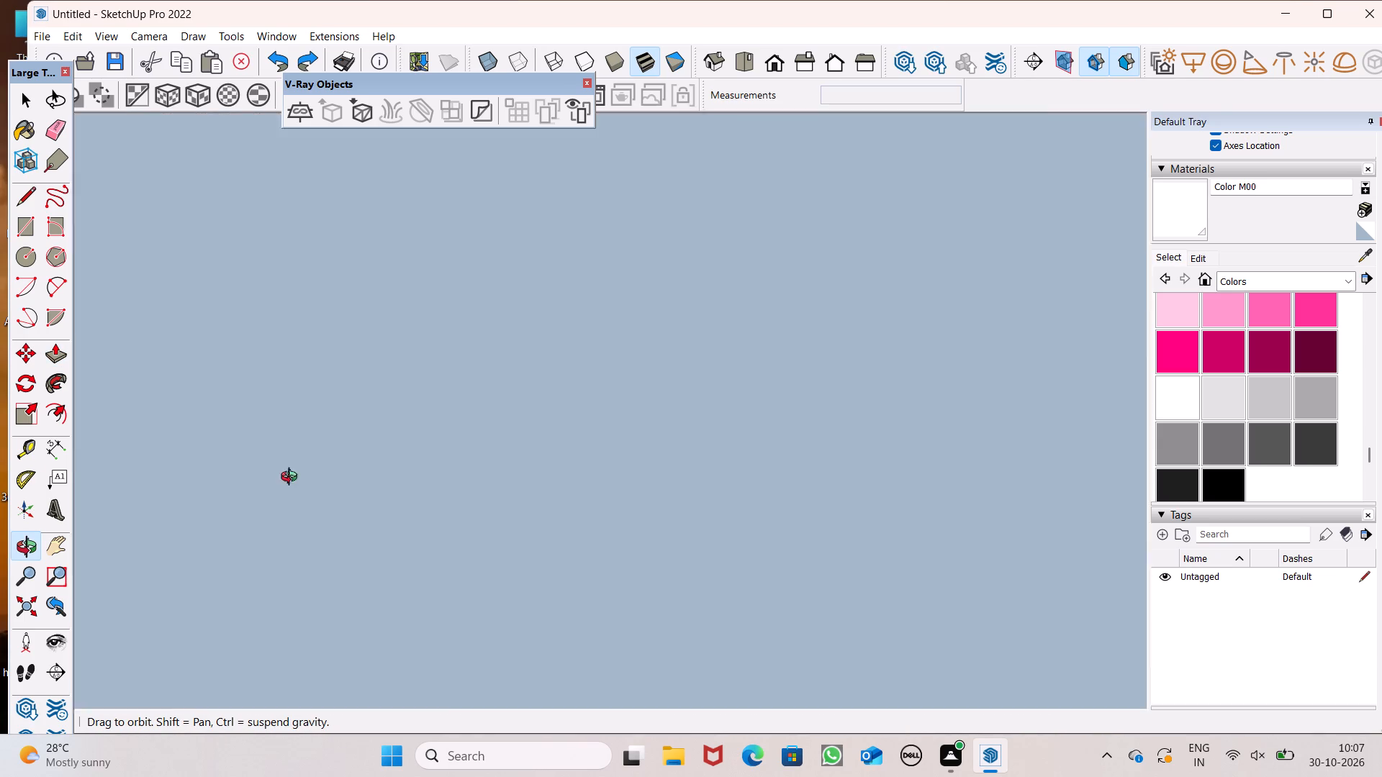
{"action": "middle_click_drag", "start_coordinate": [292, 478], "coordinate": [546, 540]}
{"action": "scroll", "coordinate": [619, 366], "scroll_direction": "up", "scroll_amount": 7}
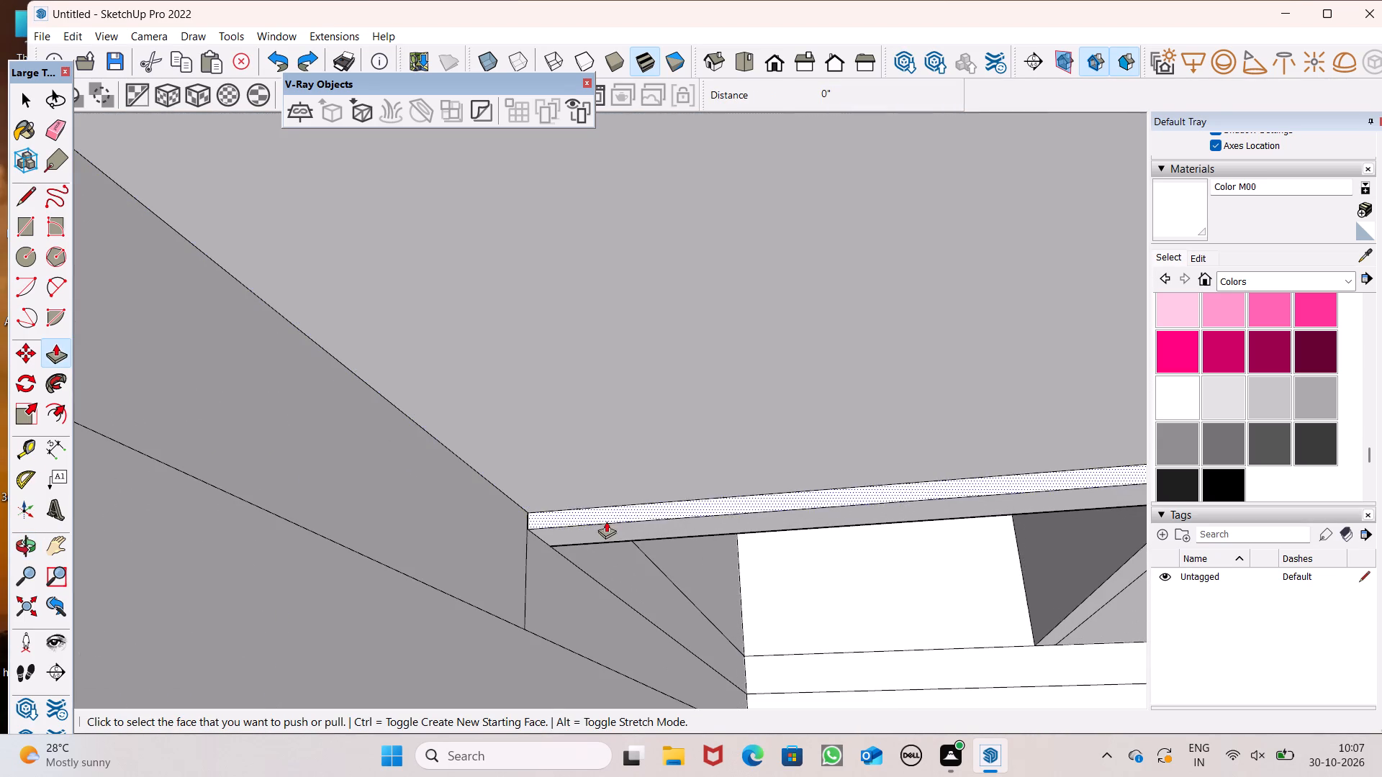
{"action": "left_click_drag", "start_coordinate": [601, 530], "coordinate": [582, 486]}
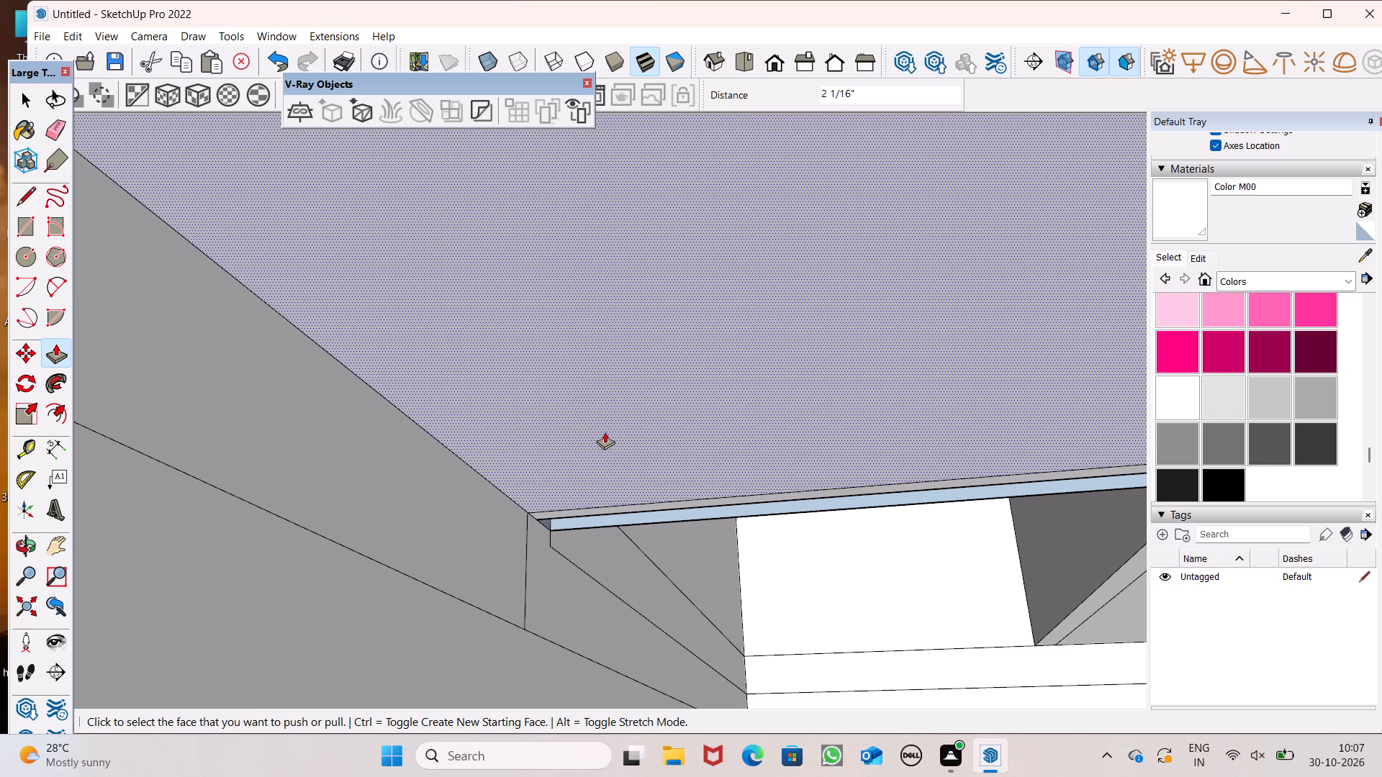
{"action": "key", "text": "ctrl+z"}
Push/Pull the canopy slab's underside about 1 11/16" further upward.
{"action": "scroll", "coordinate": [606, 439], "scroll_direction": "down", "scroll_amount": 5}
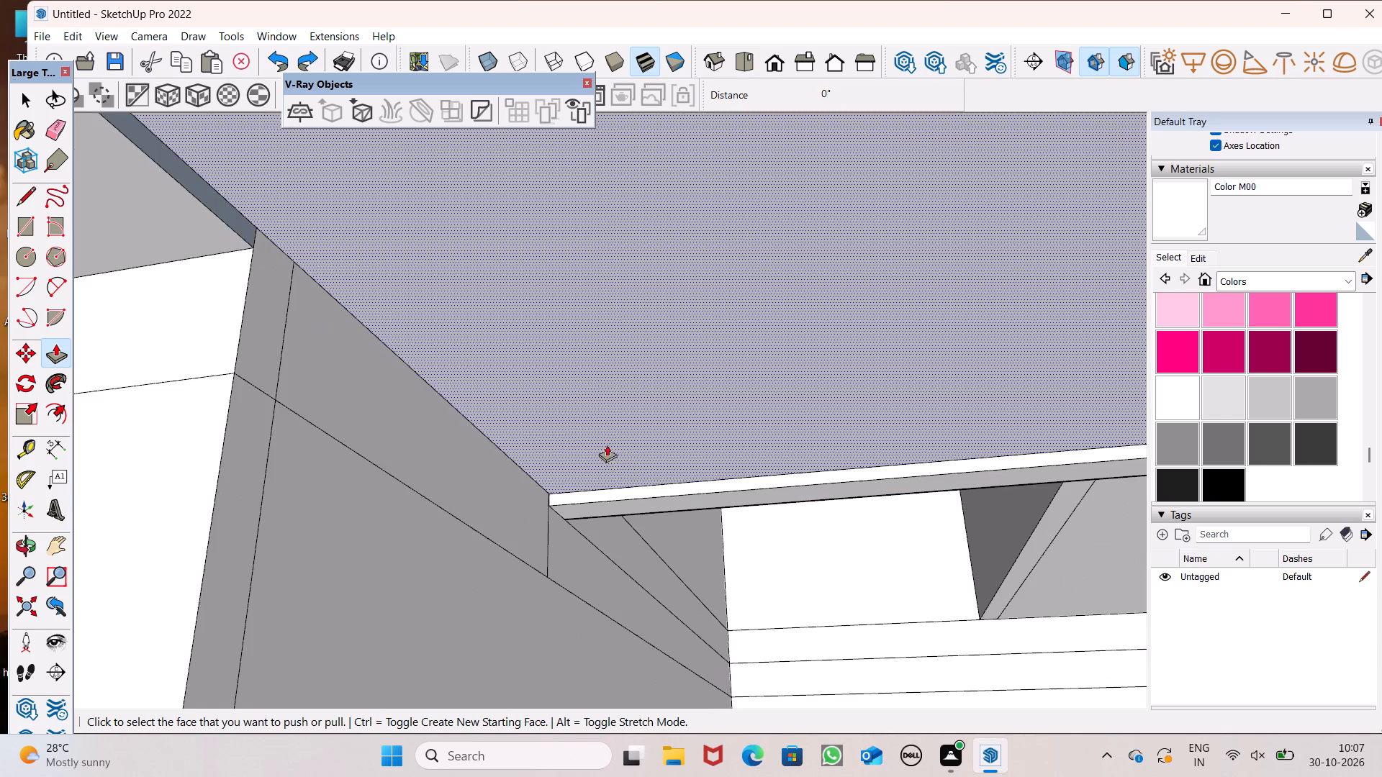
{"action": "scroll", "coordinate": [598, 428], "scroll_direction": "down", "scroll_amount": 12}
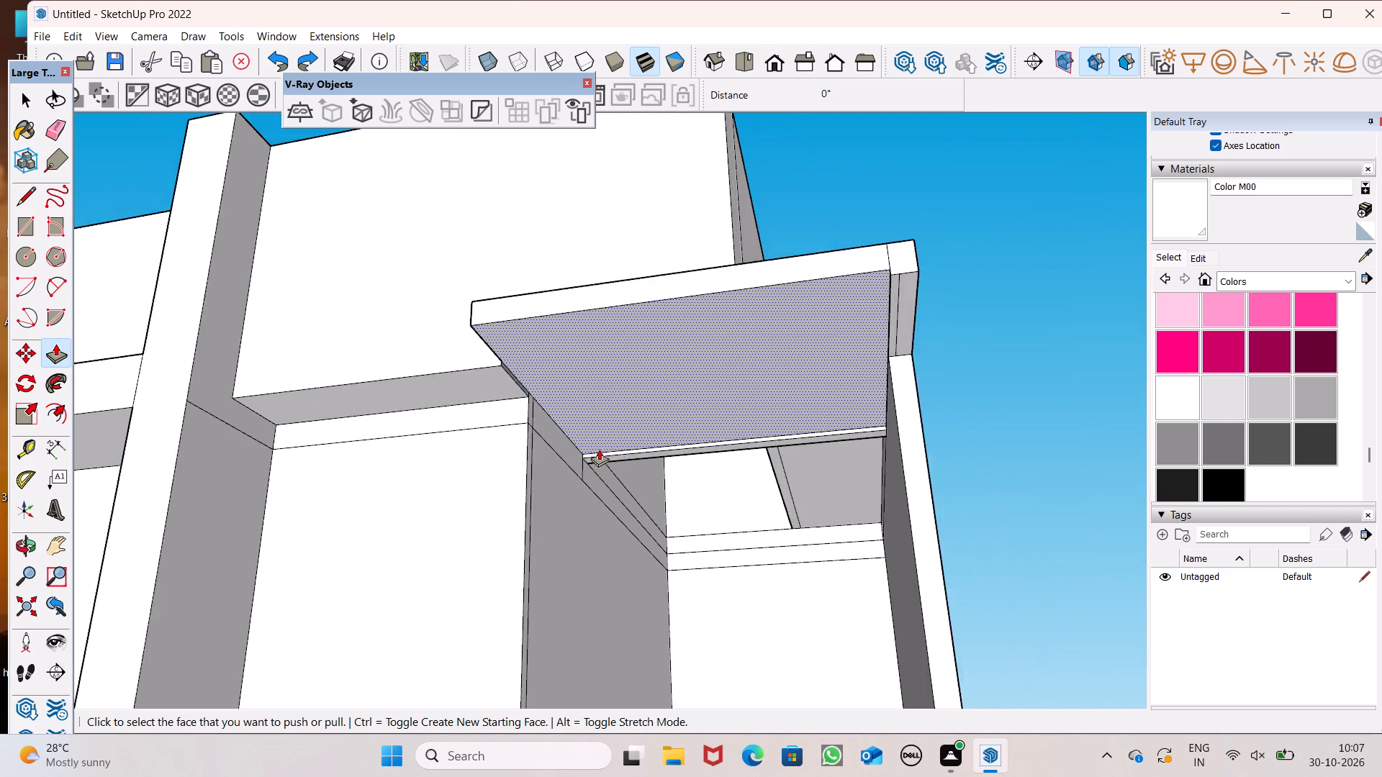
{"action": "middle_click_drag", "start_coordinate": [657, 469], "coordinate": [651, 455]}
{"action": "scroll", "coordinate": [528, 358], "scroll_direction": "up", "scroll_amount": 2}
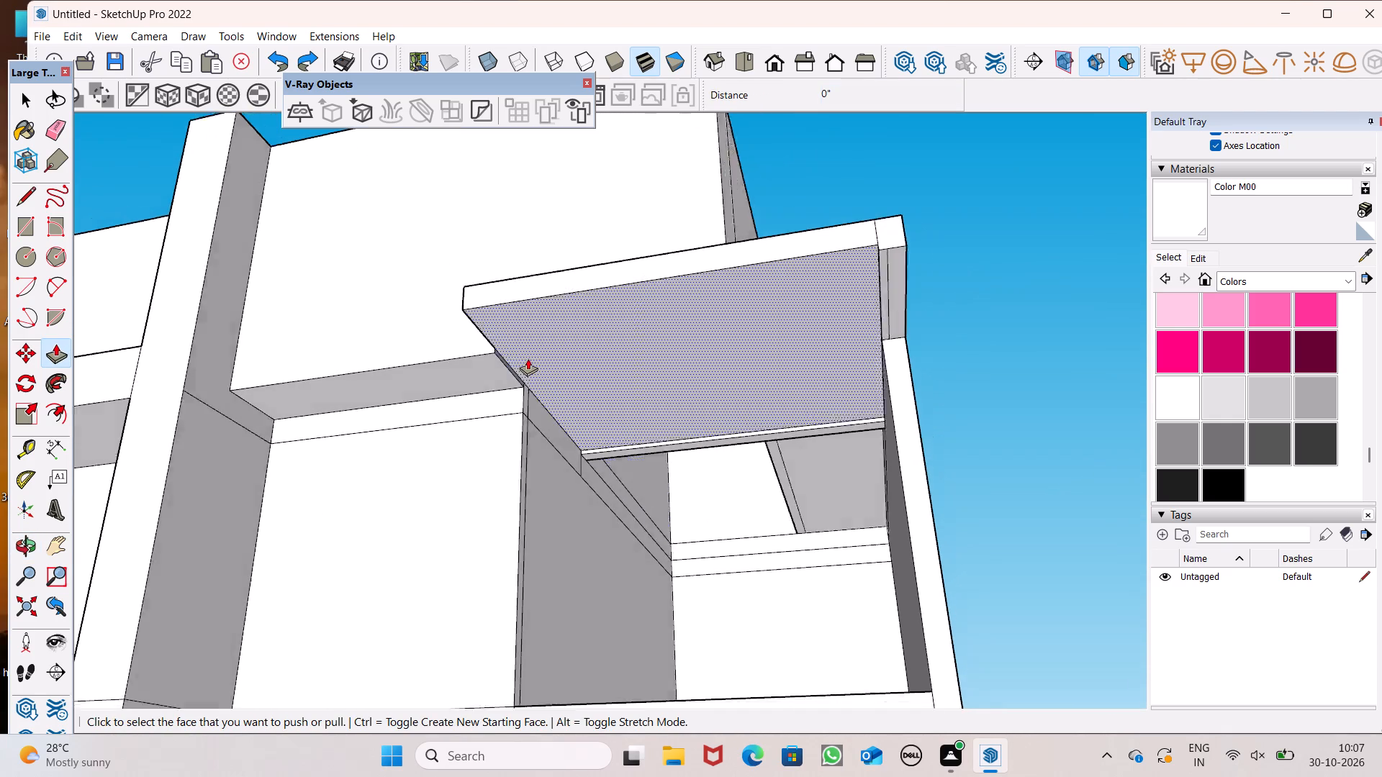
{"action": "scroll", "coordinate": [528, 358], "scroll_direction": "up", "scroll_amount": 2}
{"action": "left_click", "coordinate": [527, 358]}
Push/Pull the canopy slab's top face upward about 4 7/16" to thicken it.
{"action": "scroll", "coordinate": [523, 359], "scroll_direction": "down", "scroll_amount": 1}
{"action": "middle_click_drag", "start_coordinate": [579, 414], "coordinate": [632, 483]}
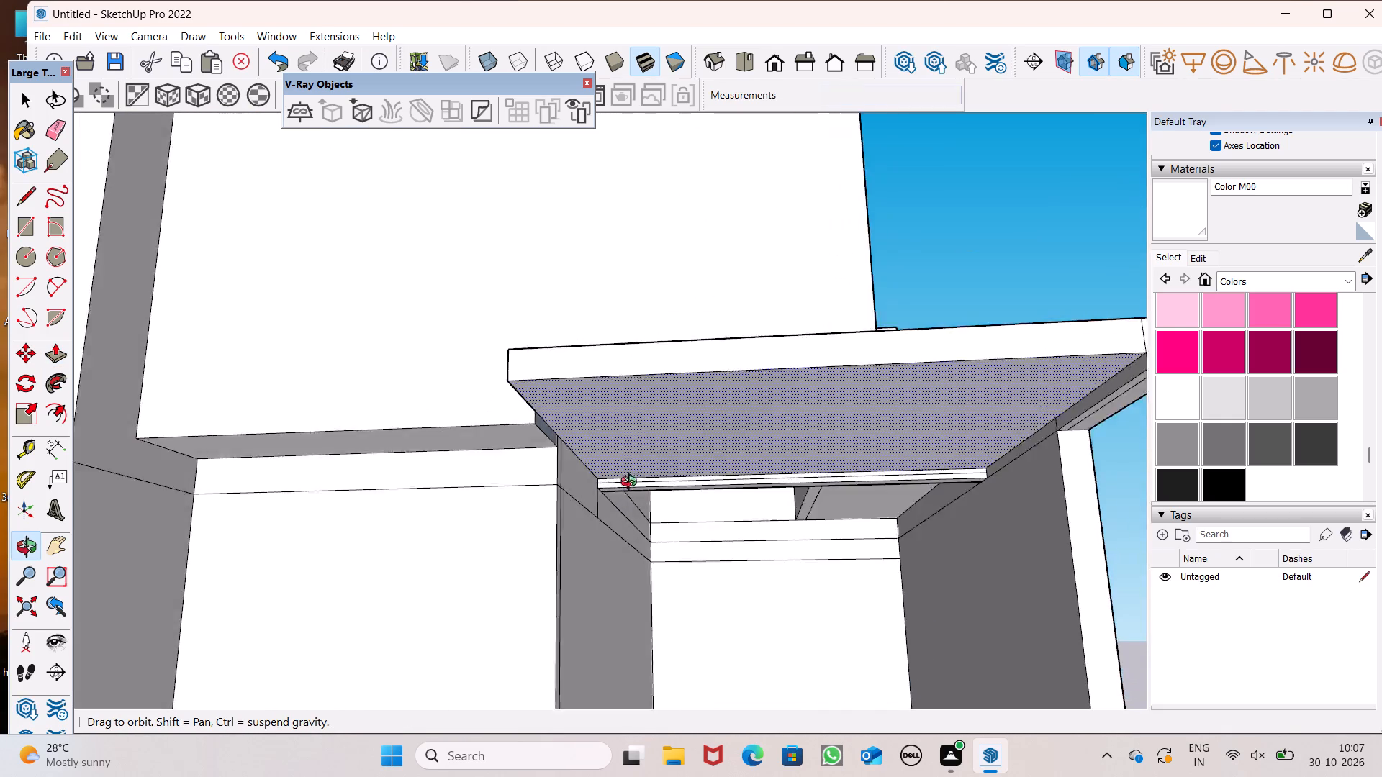
{"action": "middle_click_drag", "start_coordinate": [632, 483], "coordinate": [715, 482]}
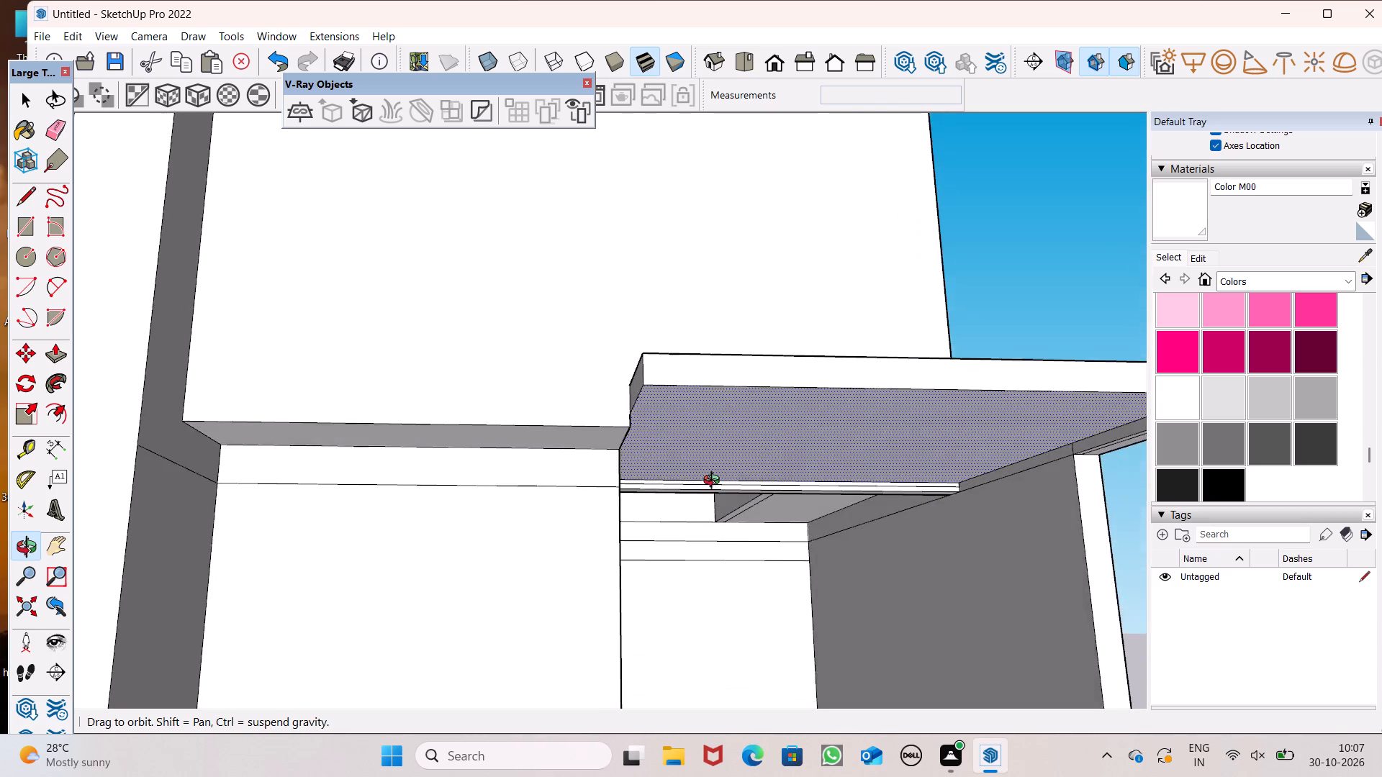
{"action": "middle_click_drag", "start_coordinate": [715, 482], "coordinate": [765, 607]}
{"action": "scroll", "coordinate": [739, 531], "scroll_direction": "up", "scroll_amount": 1}
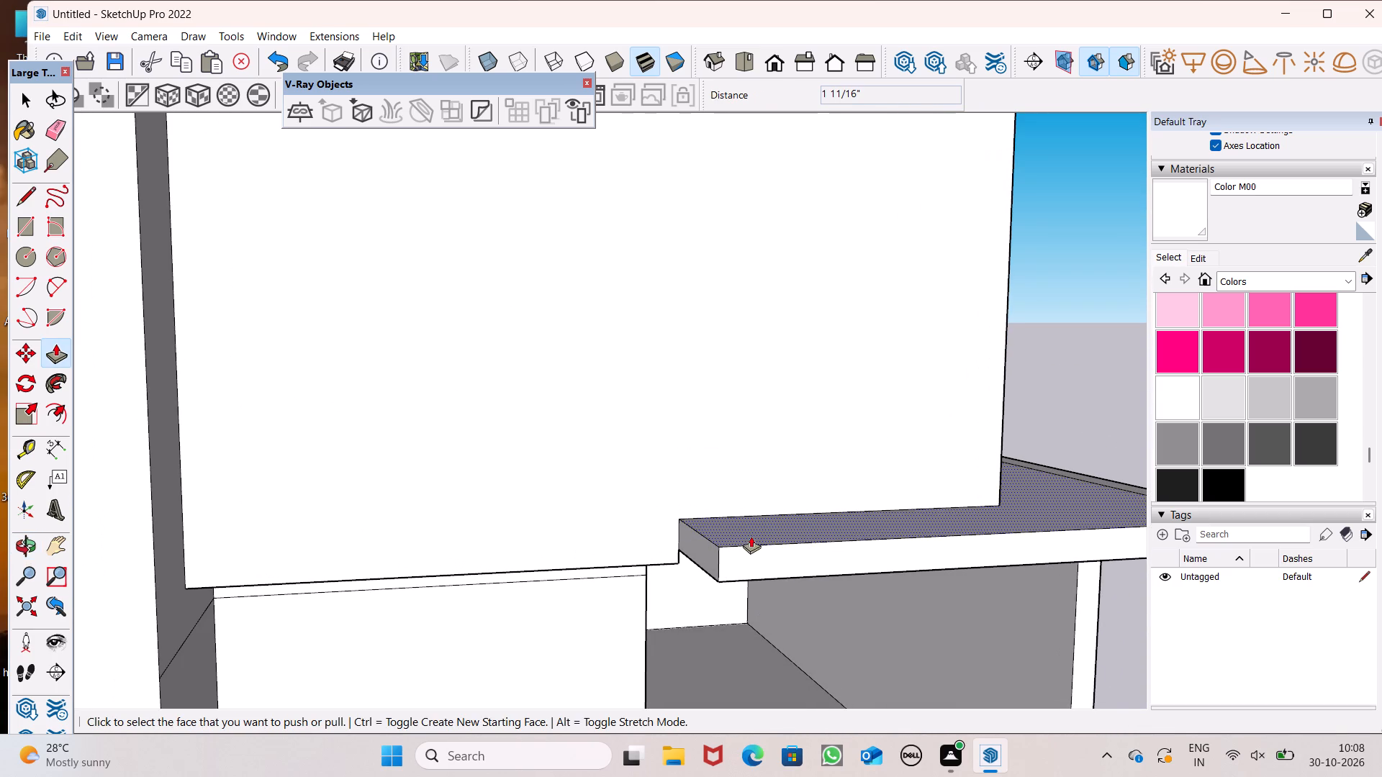
{"action": "scroll", "coordinate": [737, 537], "scroll_direction": "up", "scroll_amount": 4}
{"action": "left_click_drag", "start_coordinate": [722, 544], "coordinate": [719, 512]}
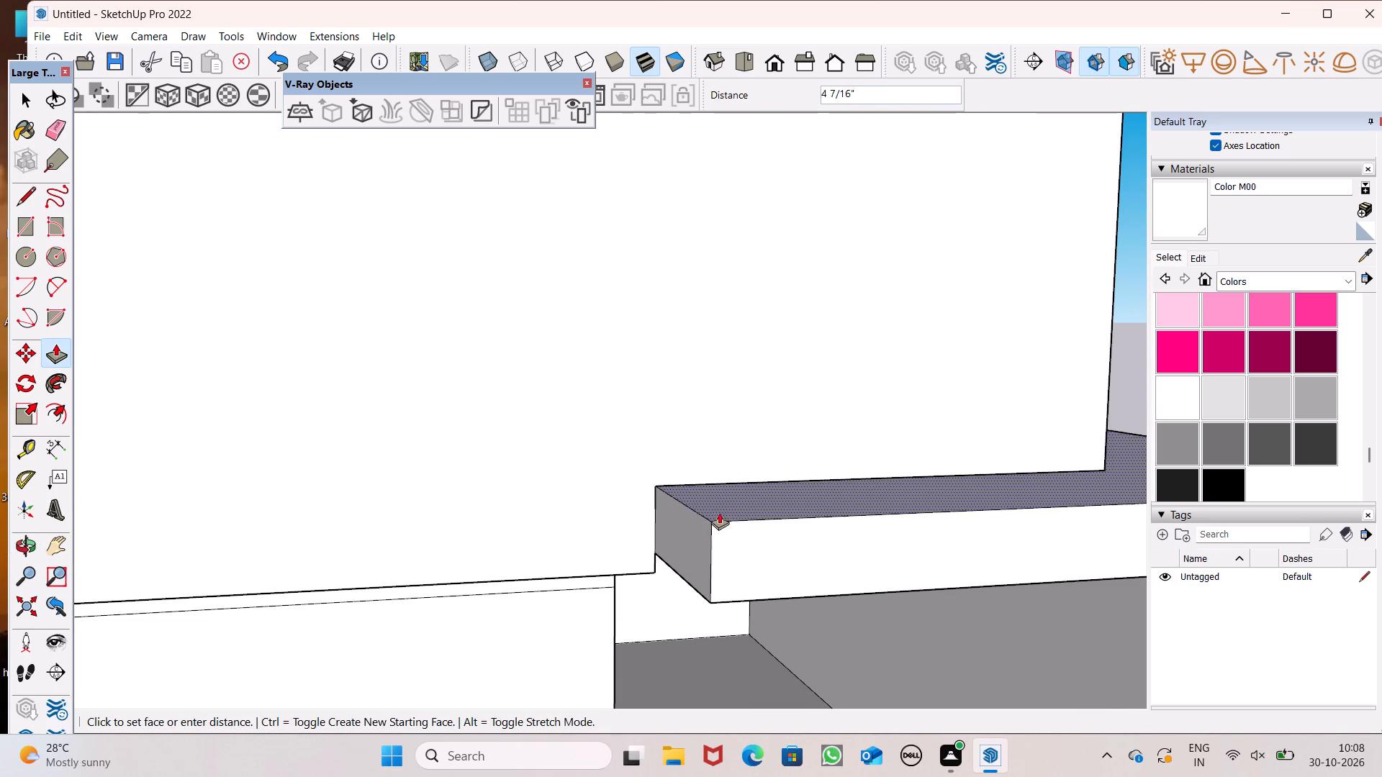
{"action": "left_click_drag", "start_coordinate": [719, 512], "coordinate": [717, 507]}
Push/Pull the canopy slab's top face about 4 9/16" further upward.
{"action": "scroll", "coordinate": [631, 460], "scroll_direction": "down", "scroll_amount": 6}
{"action": "middle_click_drag", "start_coordinate": [643, 483], "coordinate": [576, 250]}
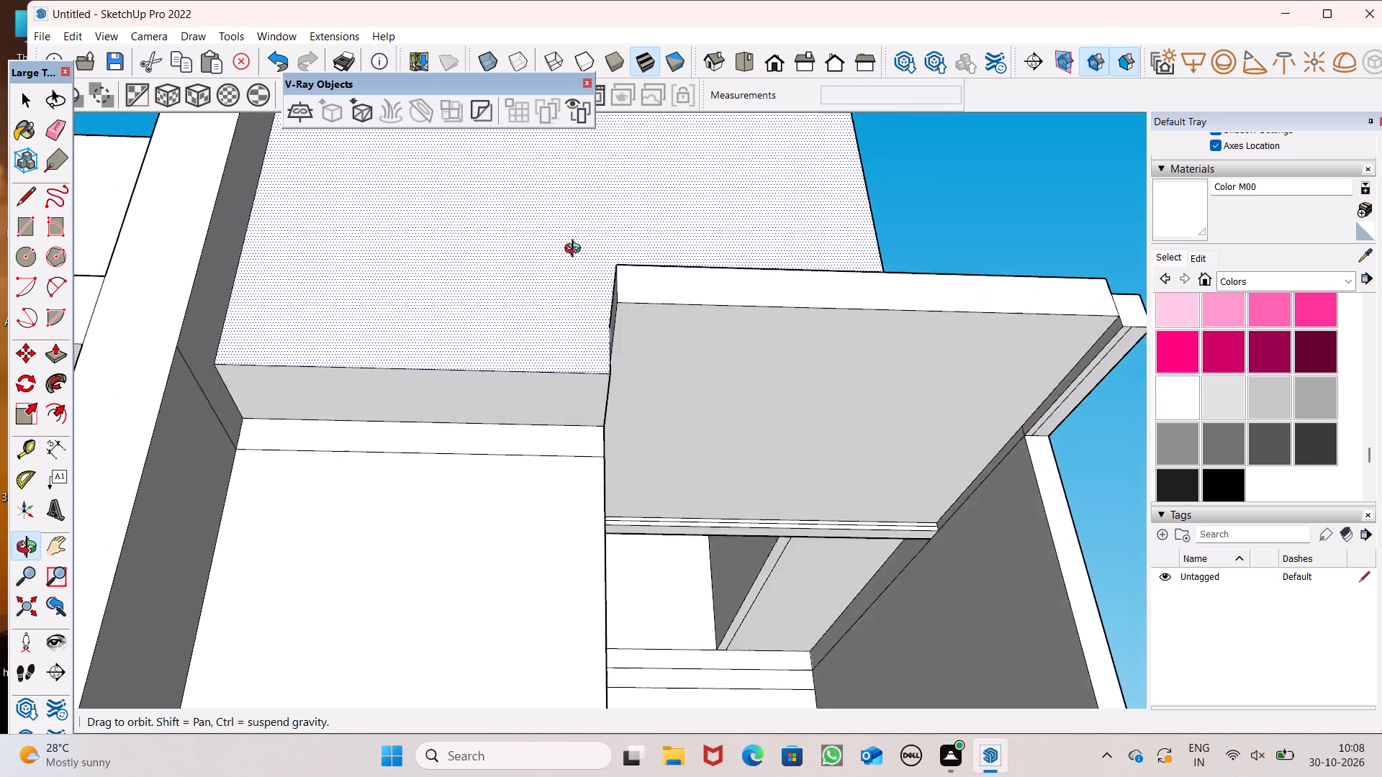
{"action": "middle_click_drag", "start_coordinate": [576, 250], "coordinate": [652, 553]}
{"action": "left_click_drag", "start_coordinate": [700, 537], "coordinate": [690, 523]}
Push/Pull the canopy's outer side face about 8 11/16" outward over the side beam, flush with the beam's outer face.
{"action": "scroll", "coordinate": [676, 522], "scroll_direction": "down", "scroll_amount": 3}
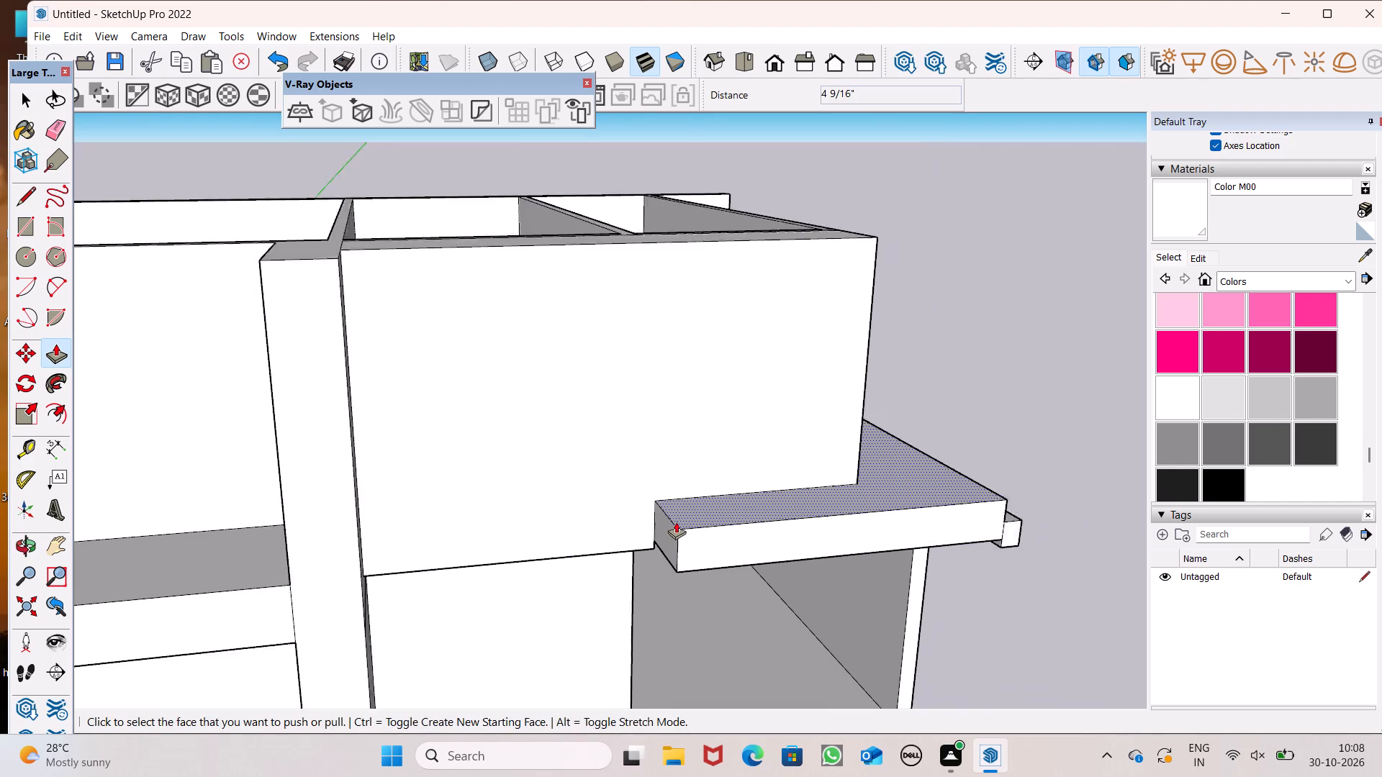
{"action": "scroll", "coordinate": [676, 522], "scroll_direction": "down", "scroll_amount": 1}
{"action": "middle_click_drag", "start_coordinate": [699, 542], "coordinate": [613, 149]}
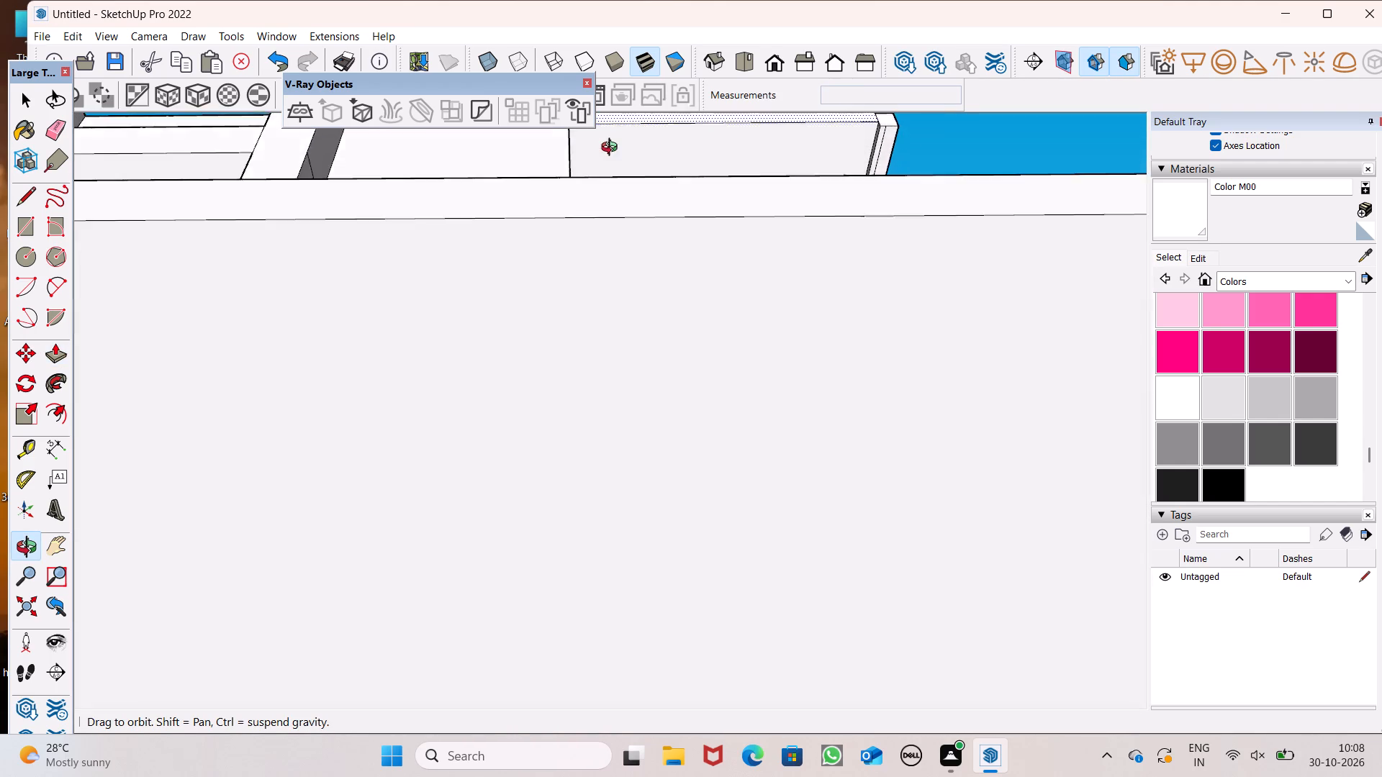
{"action": "middle_click_drag", "start_coordinate": [613, 149], "coordinate": [613, 133]}
{"action": "scroll", "coordinate": [591, 344], "scroll_direction": "down", "scroll_amount": 6}
{"action": "scroll", "coordinate": [567, 415], "scroll_direction": "down", "scroll_amount": 6}
{"action": "scroll", "coordinate": [685, 144], "scroll_direction": "down", "scroll_amount": 1}
{"action": "scroll", "coordinate": [685, 144], "scroll_direction": "up", "scroll_amount": 5}
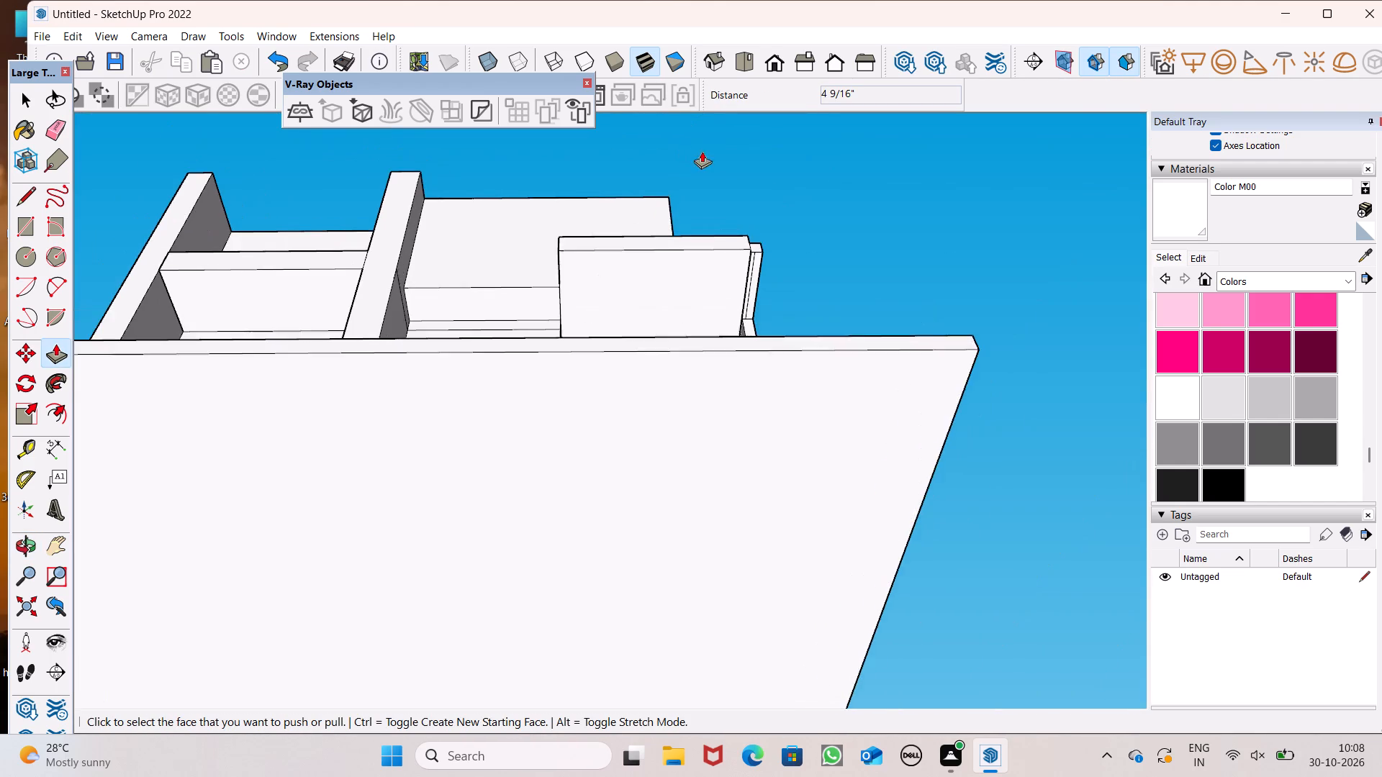
{"action": "scroll", "coordinate": [705, 266], "scroll_direction": "up", "scroll_amount": 1}
{"action": "middle_click_drag", "start_coordinate": [706, 275], "coordinate": [524, 436]}
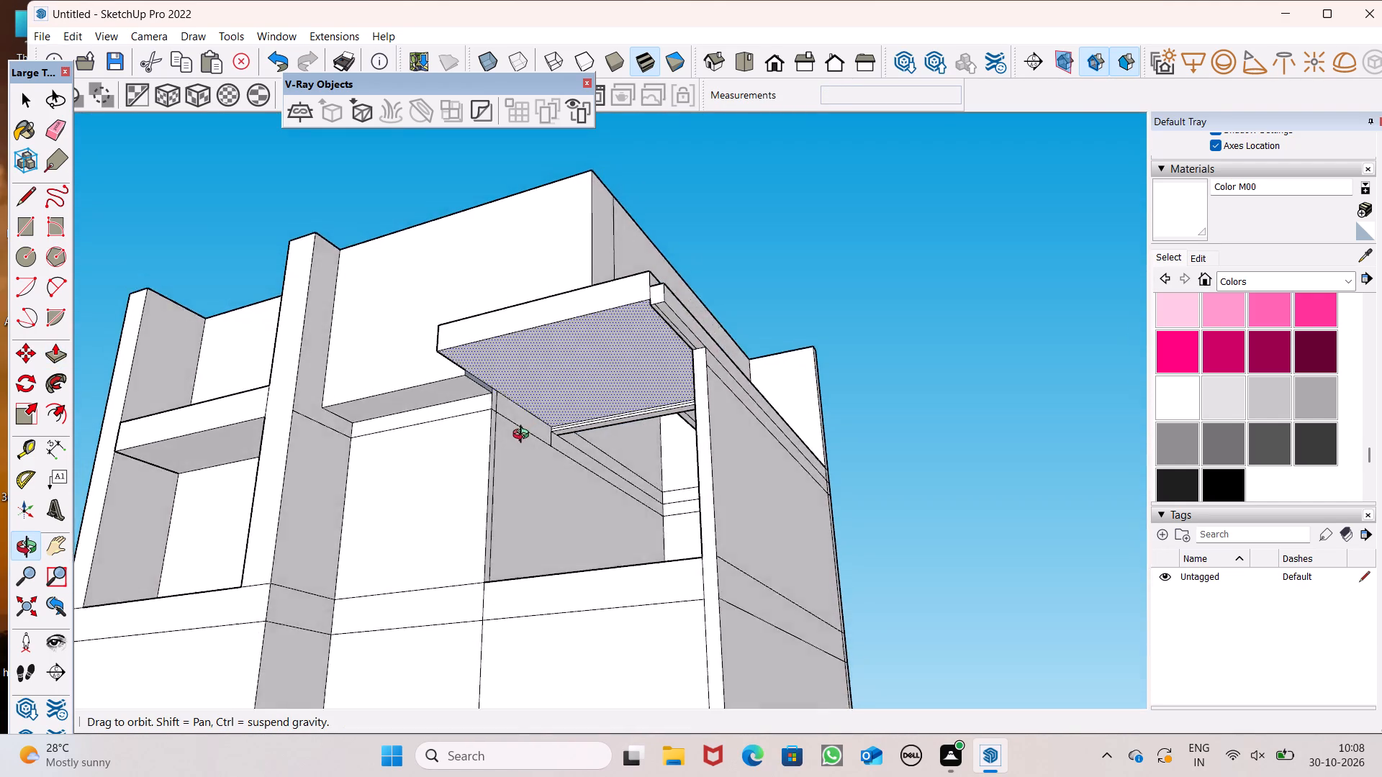
{"action": "middle_click_drag", "start_coordinate": [524, 436], "coordinate": [482, 563]}
{"action": "middle_click", "coordinate": [489, 569]}
{"action": "scroll", "coordinate": [617, 420], "scroll_direction": "up", "scroll_amount": 2}
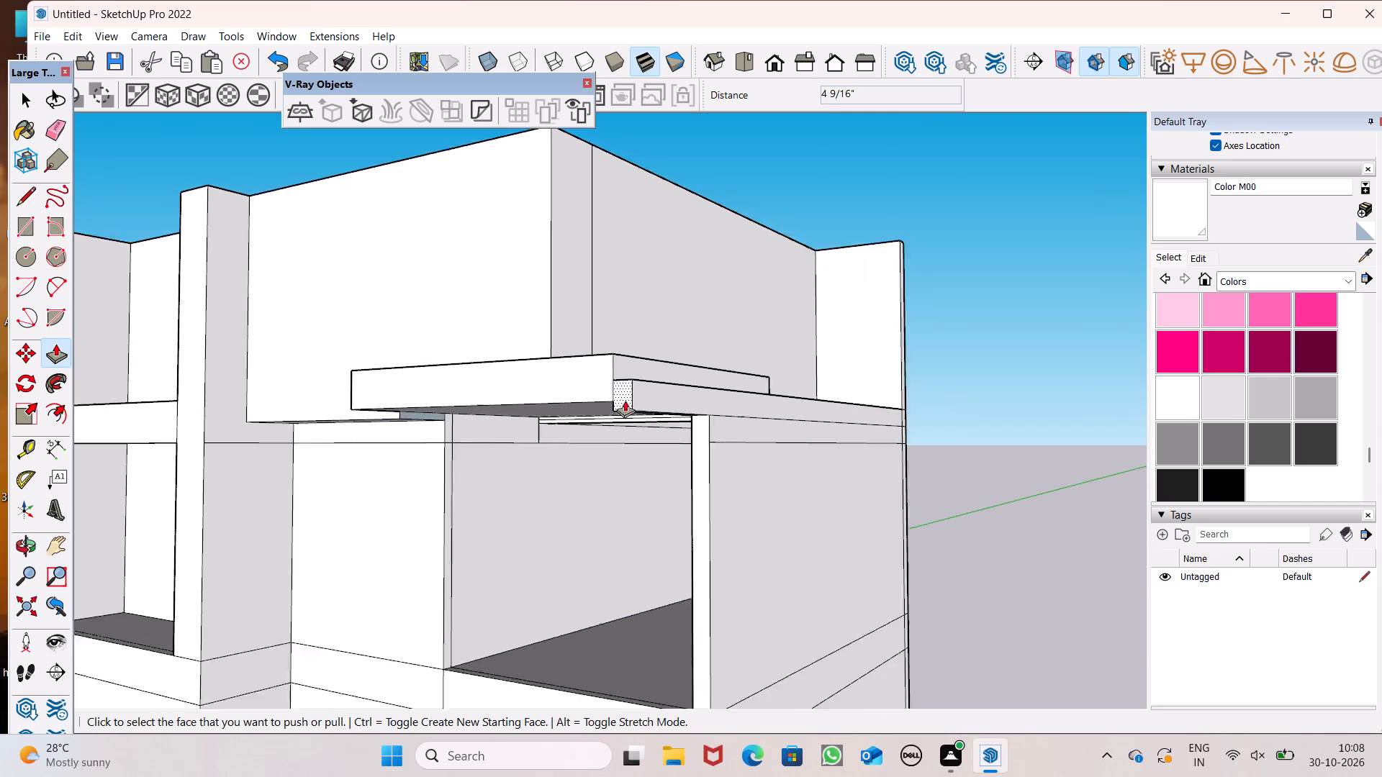
{"action": "scroll", "coordinate": [625, 400], "scroll_direction": "up", "scroll_amount": 4}
{"action": "middle_click_drag", "start_coordinate": [633, 408], "coordinate": [635, 455]}
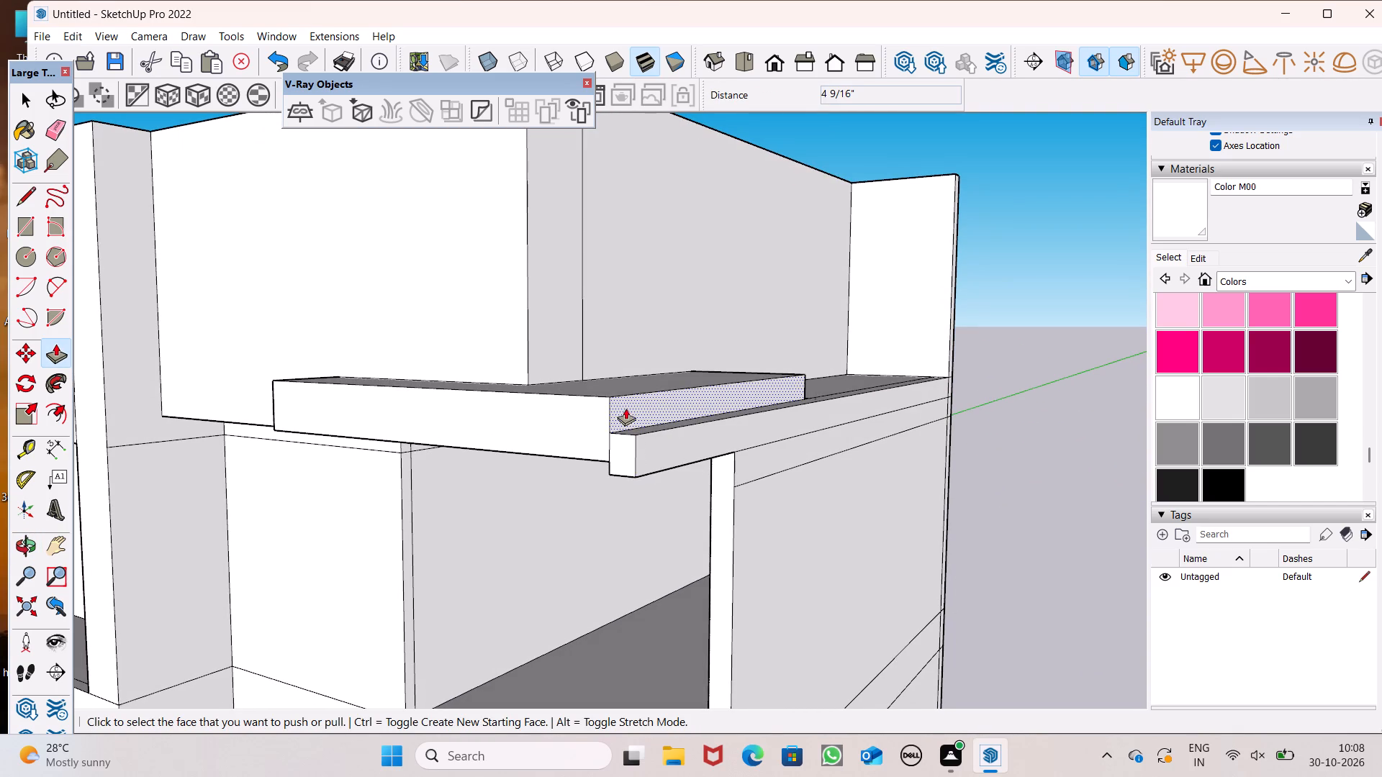
{"action": "left_click_drag", "start_coordinate": [624, 416], "coordinate": [638, 440]}
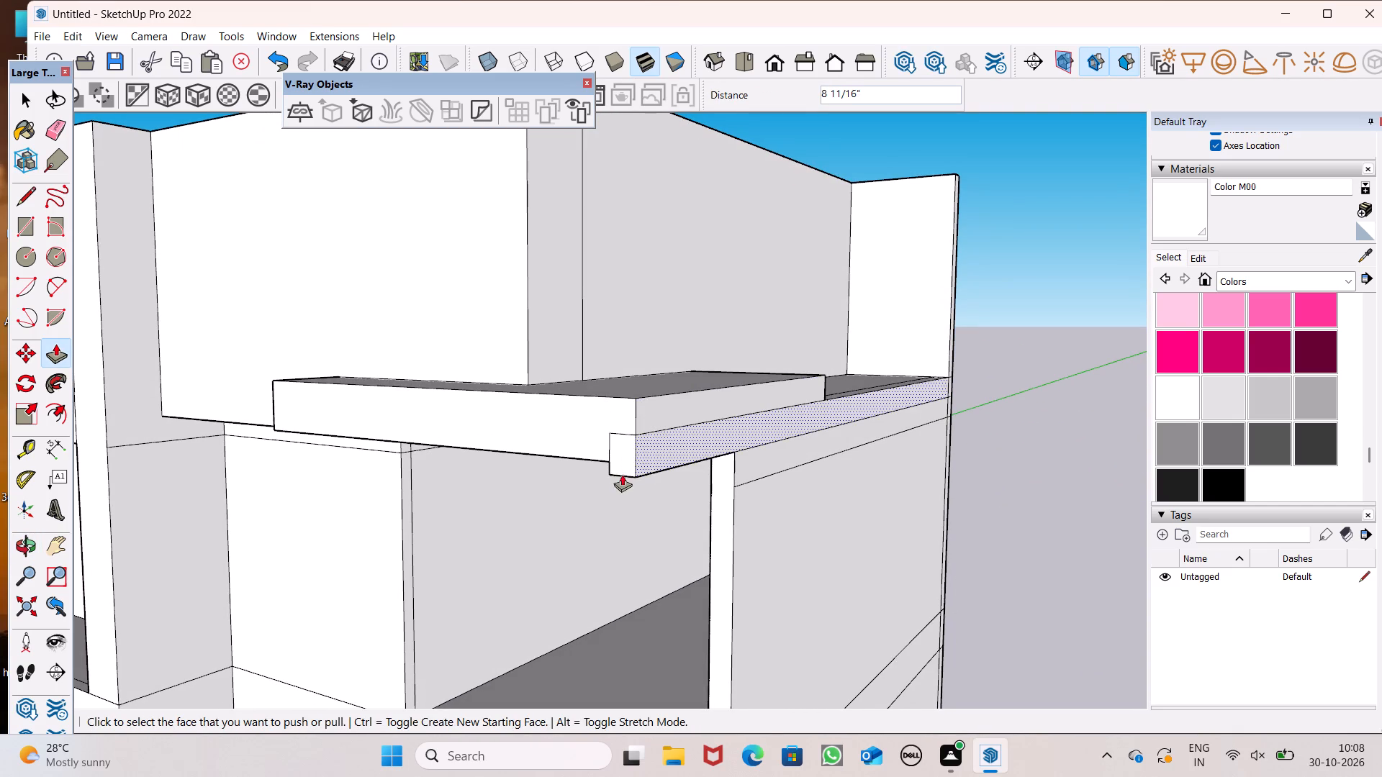
Erase the leftover edge running along the side beam's underside beside the canopy.
{"action": "middle_click_drag", "start_coordinate": [623, 478], "coordinate": [705, 330]}
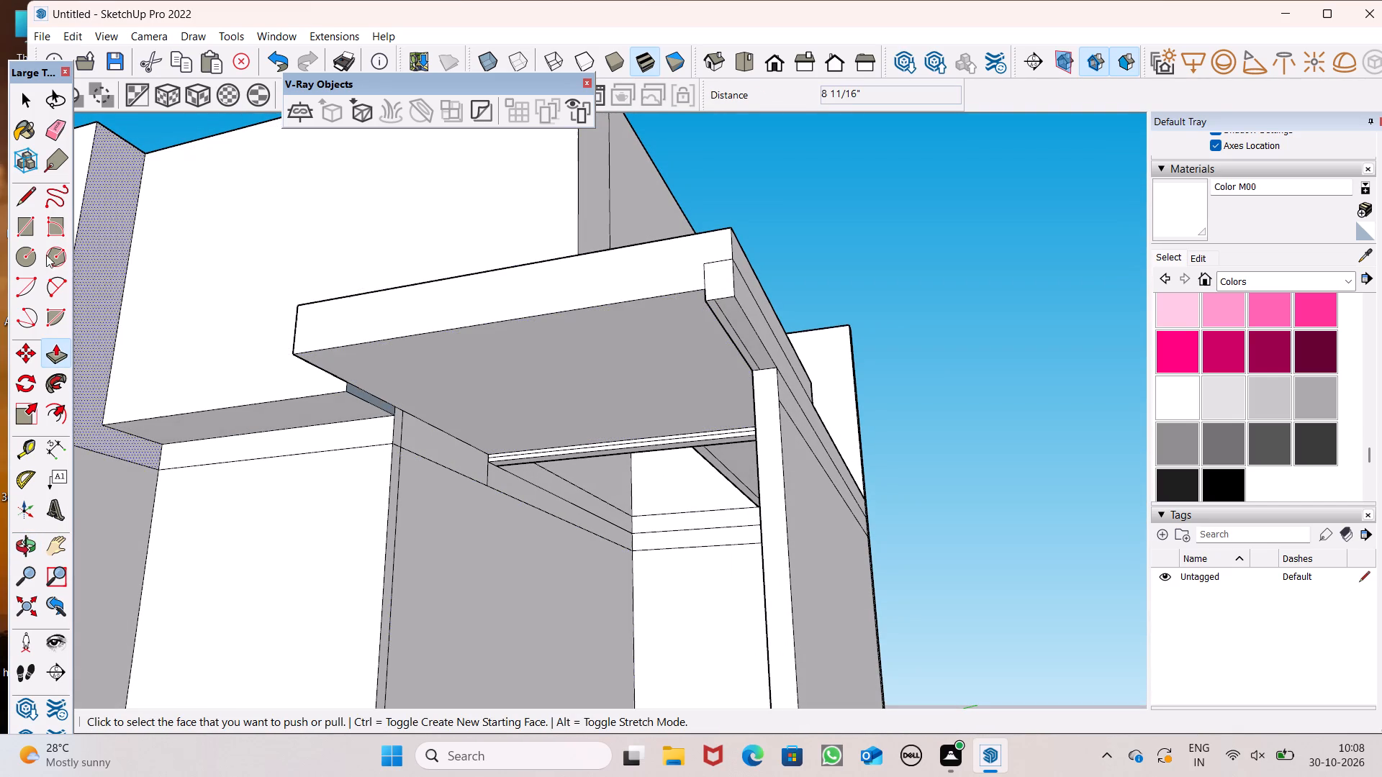
{"action": "left_click", "coordinate": [54, 127]}
{"action": "middle_click_drag", "start_coordinate": [493, 363], "coordinate": [551, 377]}
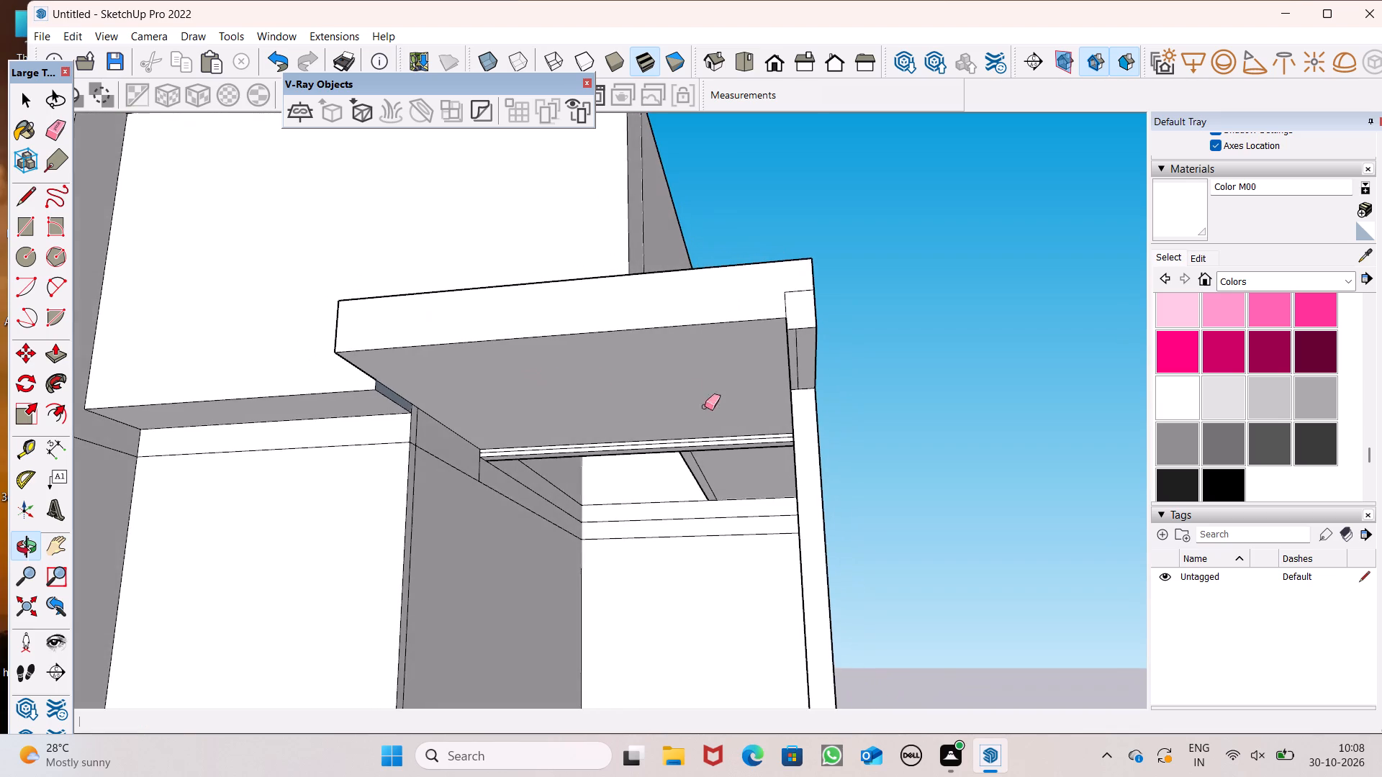
{"action": "scroll", "coordinate": [893, 444], "scroll_direction": "up", "scroll_amount": 5}
{"action": "scroll", "coordinate": [846, 404], "scroll_direction": "down", "scroll_amount": 5}
{"action": "scroll", "coordinate": [715, 319], "scroll_direction": "up", "scroll_amount": 3}
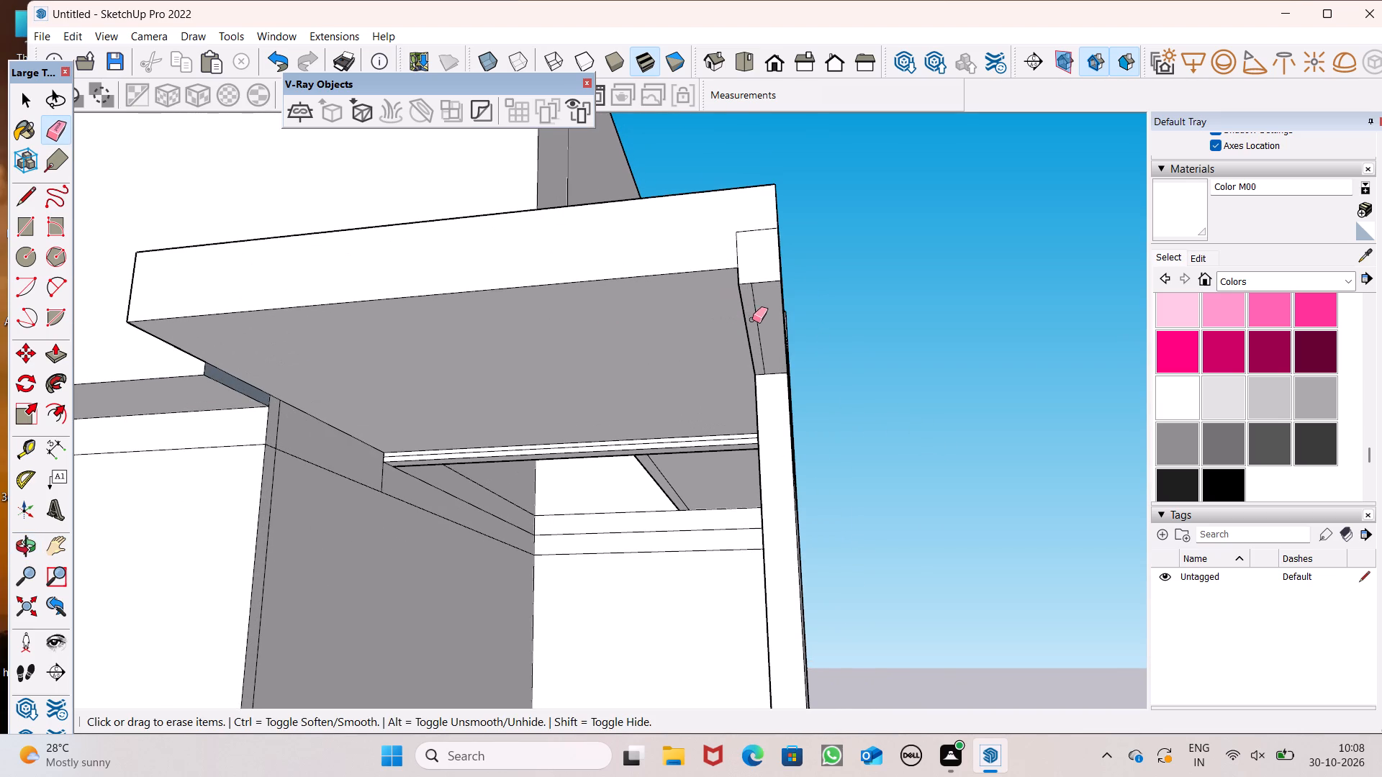
{"action": "left_click", "coordinate": [757, 321]}
Push/Pull the side beam's underside up 3 3/4", level with the canopy's underside.
{"action": "scroll", "coordinate": [764, 328], "scroll_direction": "up", "scroll_amount": 1}
{"action": "middle_click_drag", "start_coordinate": [775, 355], "coordinate": [827, 415]}
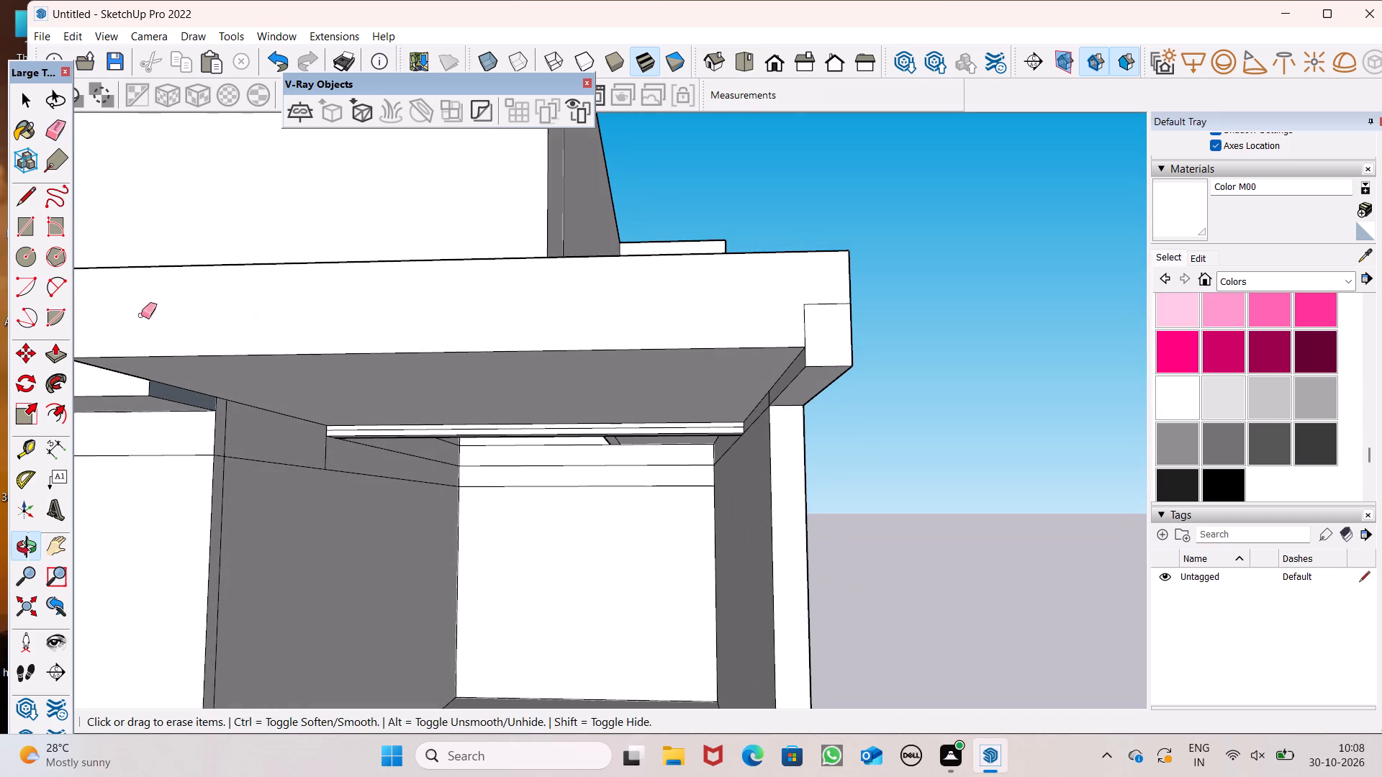
{"action": "left_click", "coordinate": [52, 353]}
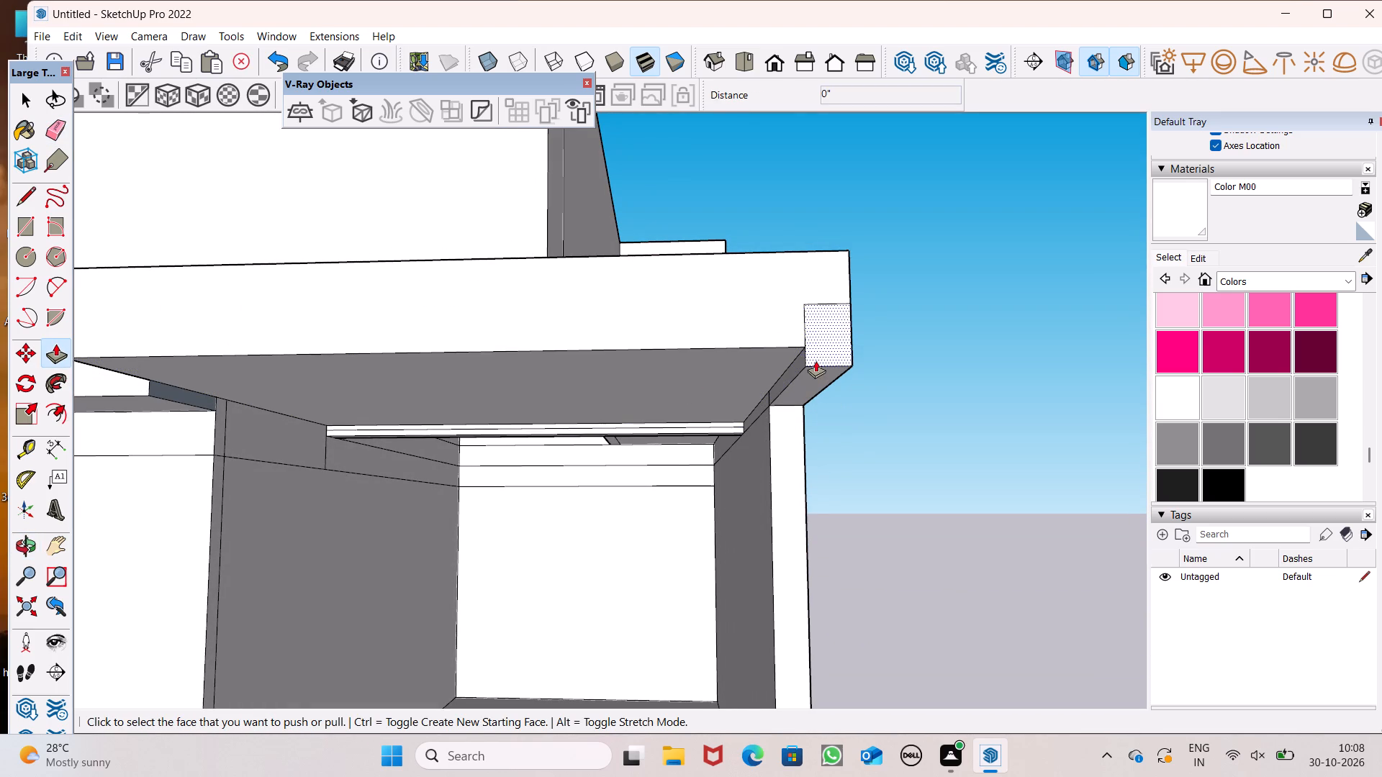
{"action": "left_click_drag", "start_coordinate": [818, 373], "coordinate": [791, 350]}
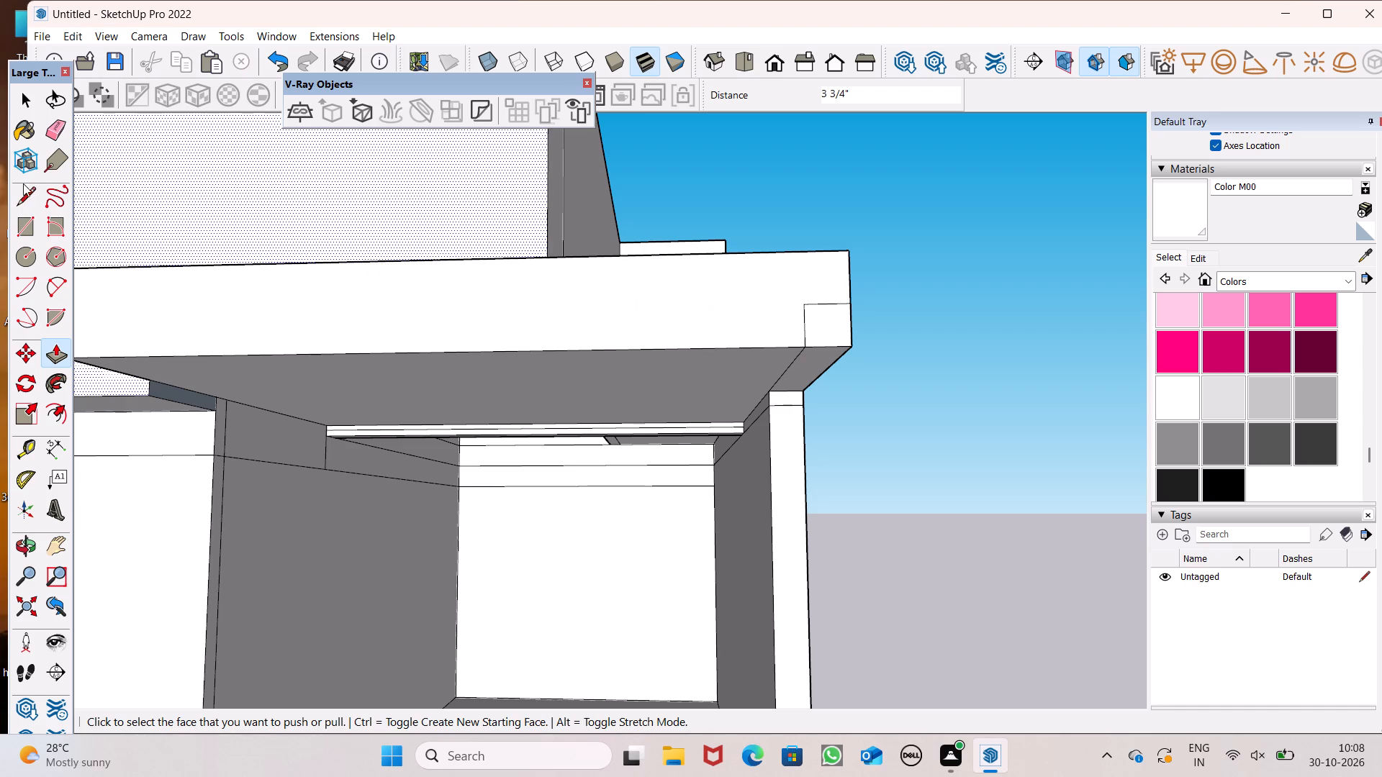
Erase the two edges outlining the beam's end on the canopy's front face.
{"action": "left_click", "coordinate": [60, 134]}
{"action": "scroll", "coordinate": [852, 378], "scroll_direction": "up", "scroll_amount": 1}
{"action": "left_click_drag", "start_coordinate": [800, 273], "coordinate": [799, 273]}
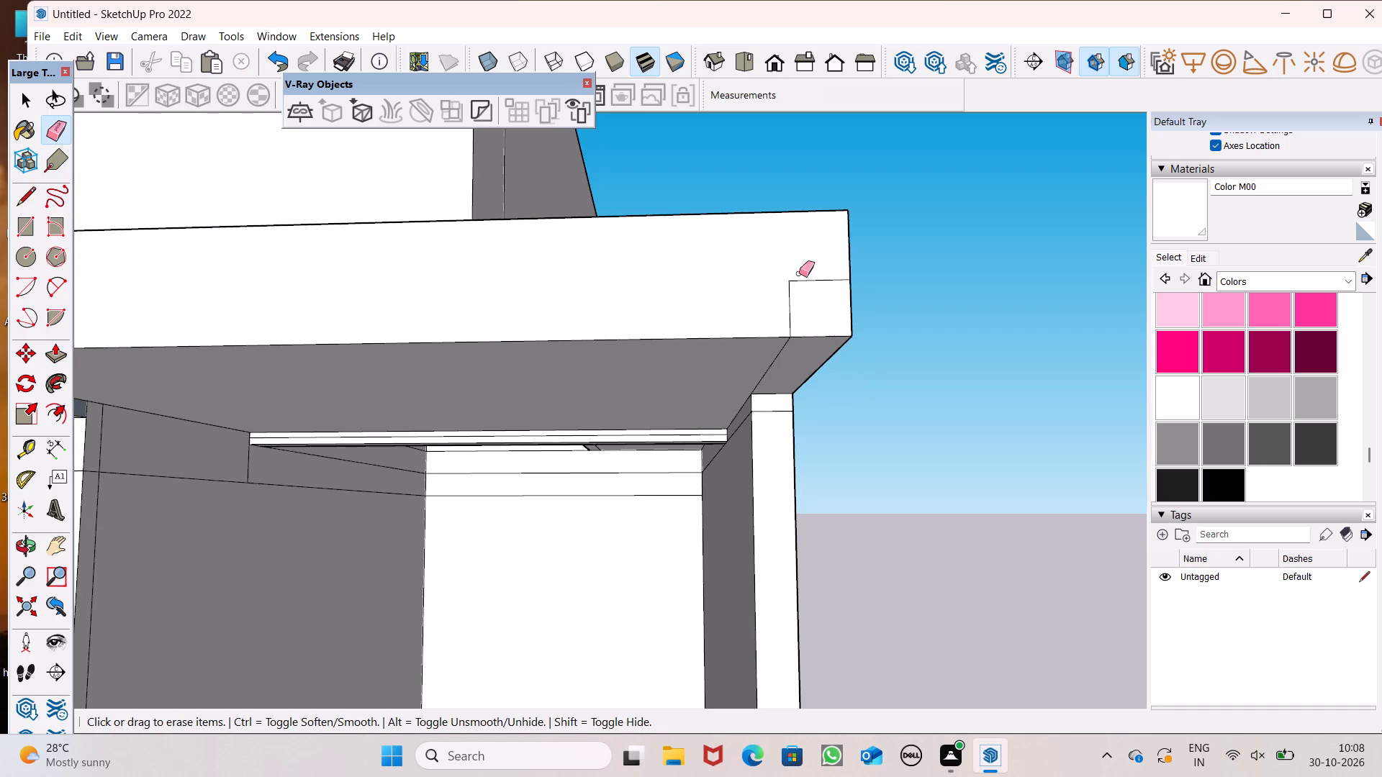
{"action": "left_click_drag", "start_coordinate": [799, 273], "coordinate": [793, 302]}
Draw a line about 12' 4 1/8" long across the canopy's underside, parallel to its front edge, from the beam-side line to the opposite edge.
{"action": "scroll", "coordinate": [813, 300], "scroll_direction": "down", "scroll_amount": 4}
{"action": "middle_click_drag", "start_coordinate": [821, 379], "coordinate": [813, 365]}
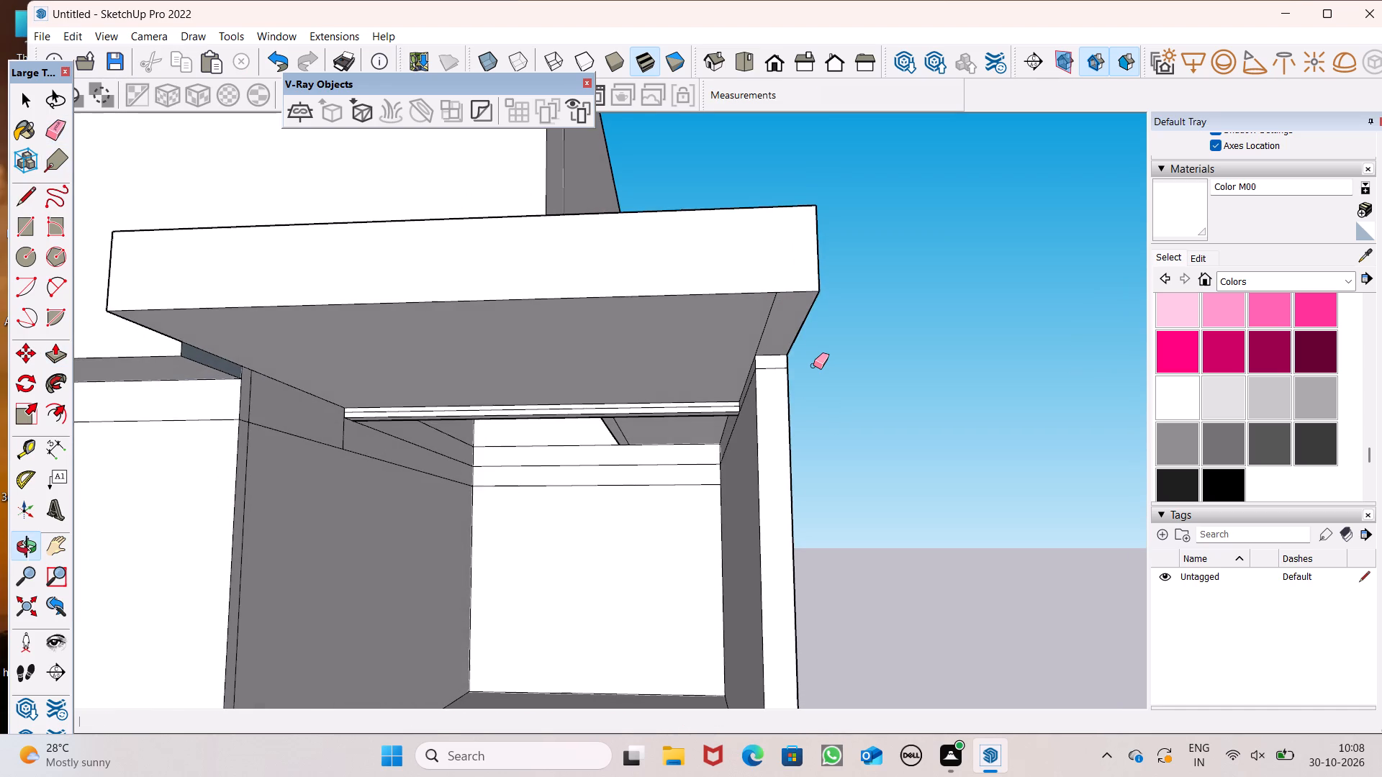
{"action": "scroll", "coordinate": [813, 365], "scroll_direction": "down", "scroll_amount": 3}
{"action": "middle_click_drag", "start_coordinate": [797, 439], "coordinate": [781, 283]}
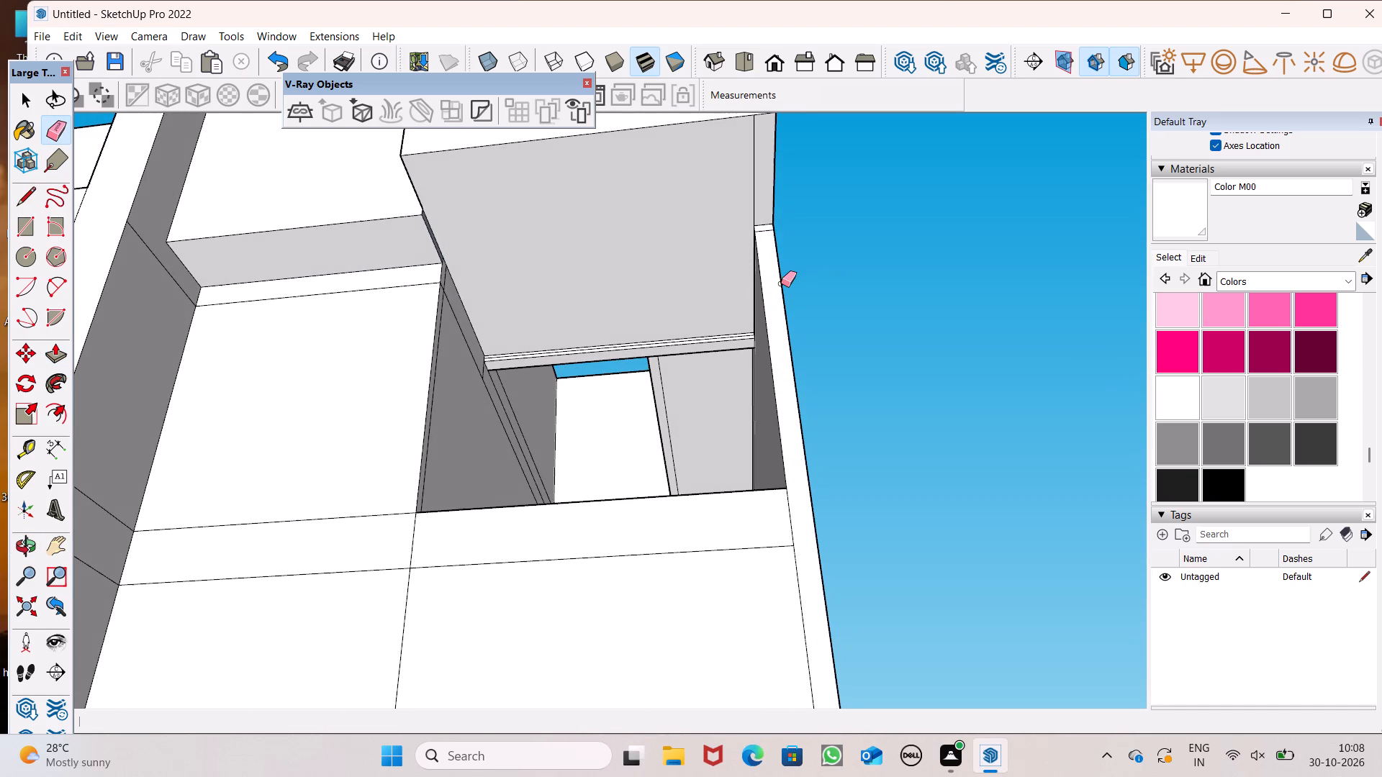
{"action": "middle_click_drag", "start_coordinate": [577, 414], "coordinate": [595, 455]}
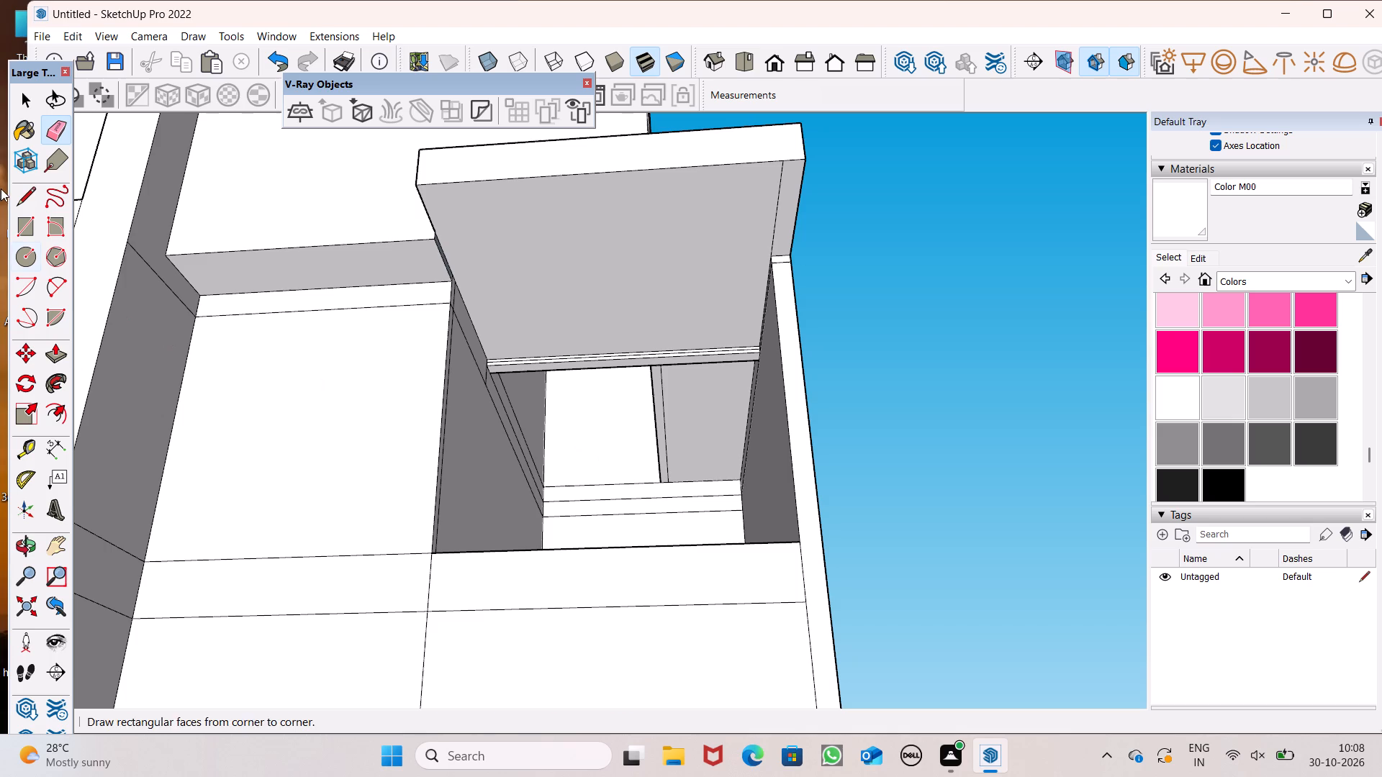
{"action": "left_click", "coordinate": [38, 203]}
{"action": "scroll", "coordinate": [459, 370], "scroll_direction": "down", "scroll_amount": 3}
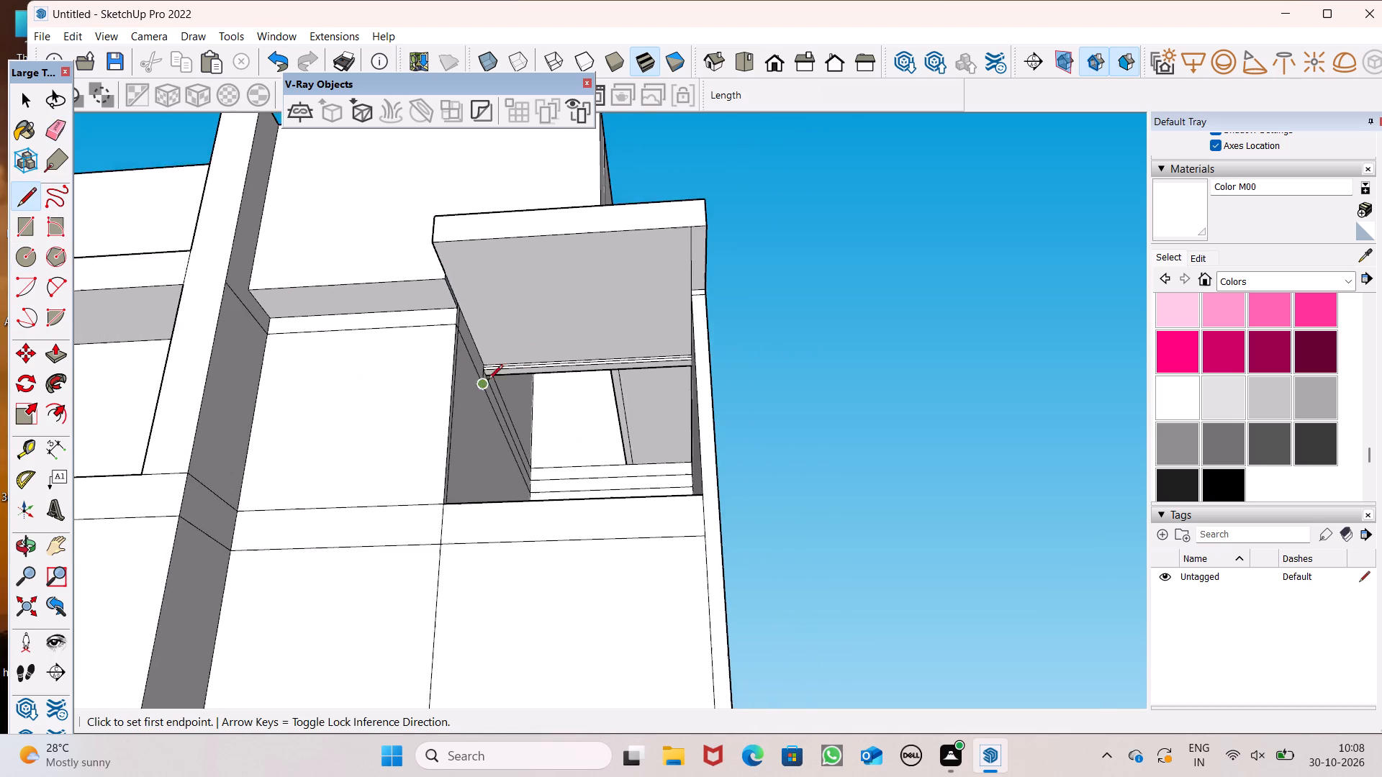
{"action": "scroll", "coordinate": [677, 248], "scroll_direction": "up", "scroll_amount": 3}
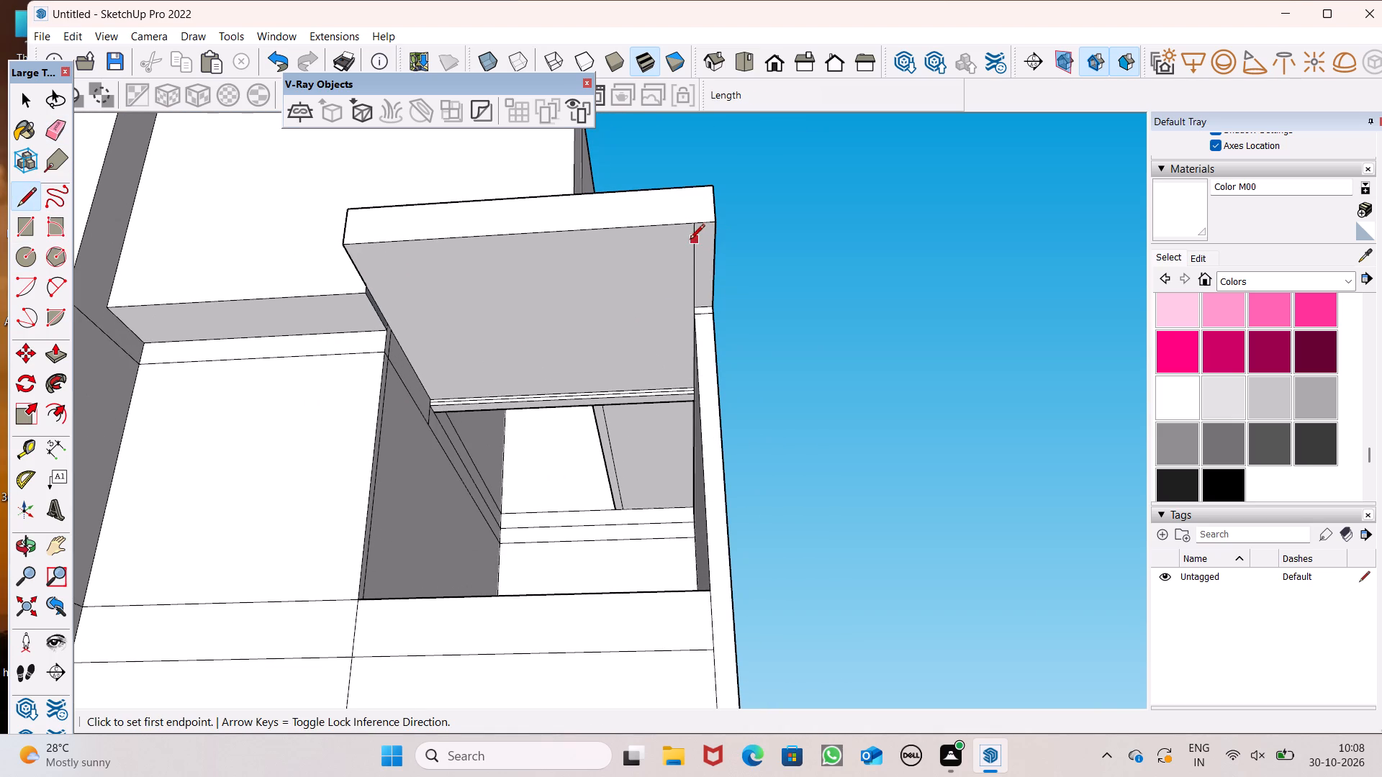
{"action": "scroll", "coordinate": [702, 312], "scroll_direction": "down", "scroll_amount": 2}
{"action": "middle_click_drag", "start_coordinate": [687, 314], "coordinate": [710, 289]}
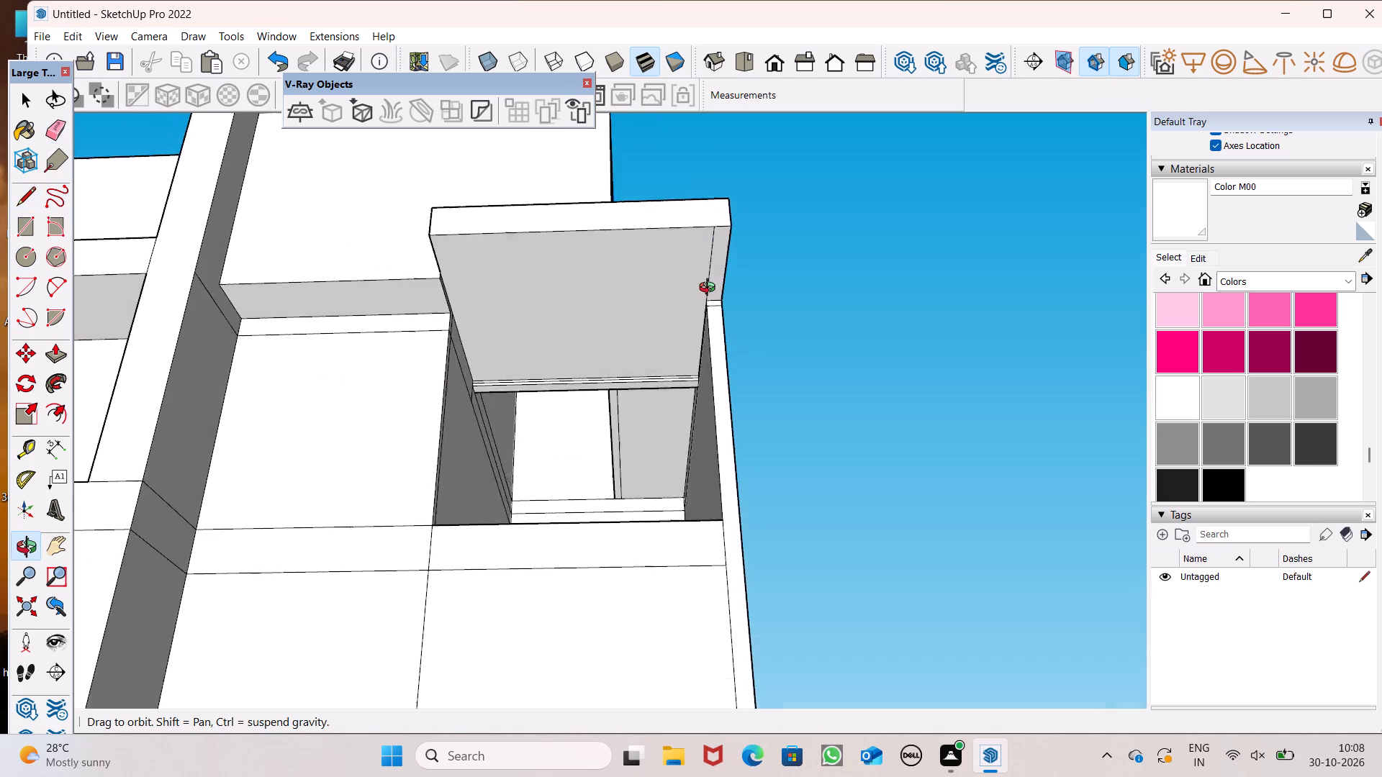
{"action": "middle_click_drag", "start_coordinate": [710, 289], "coordinate": [722, 261]}
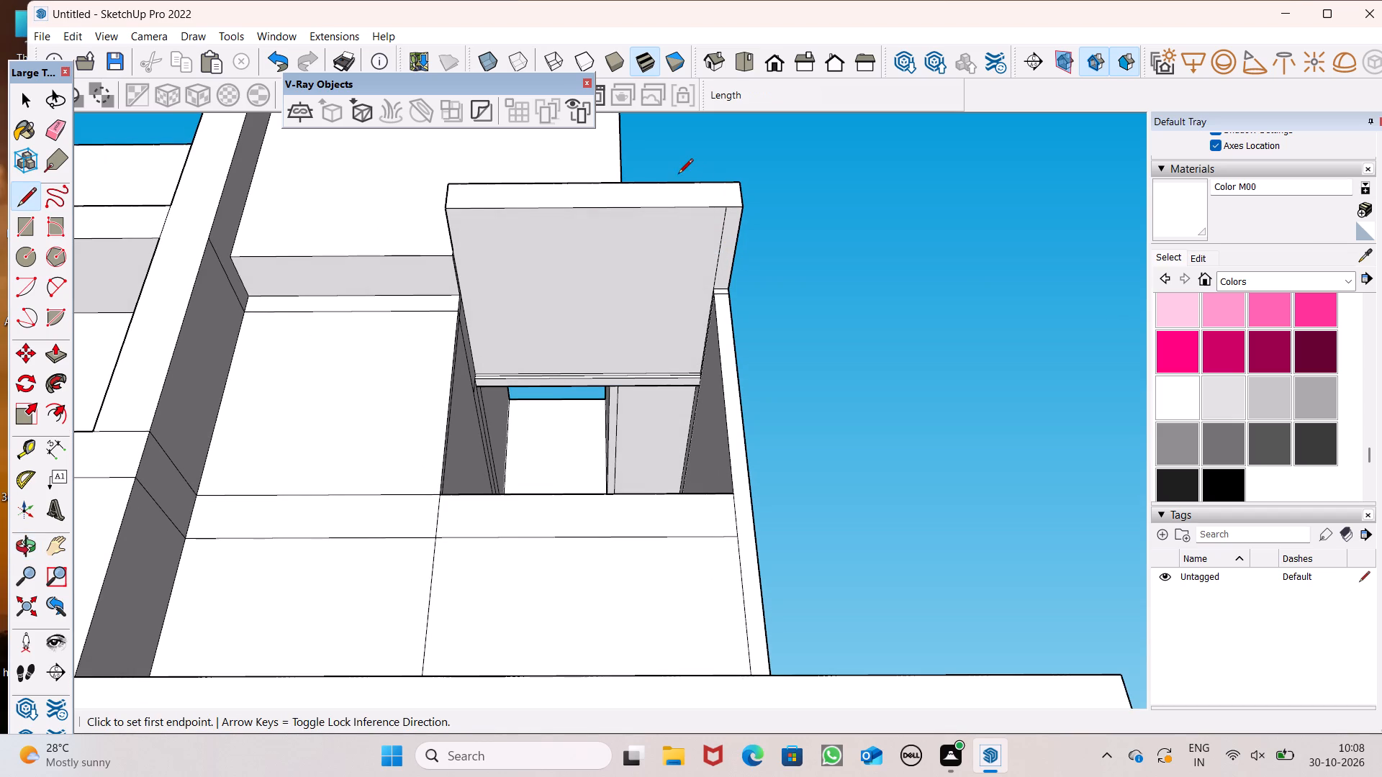
{"action": "left_click", "coordinate": [722, 222]}
{"action": "middle_click_drag", "start_coordinate": [484, 240], "coordinate": [475, 154]}
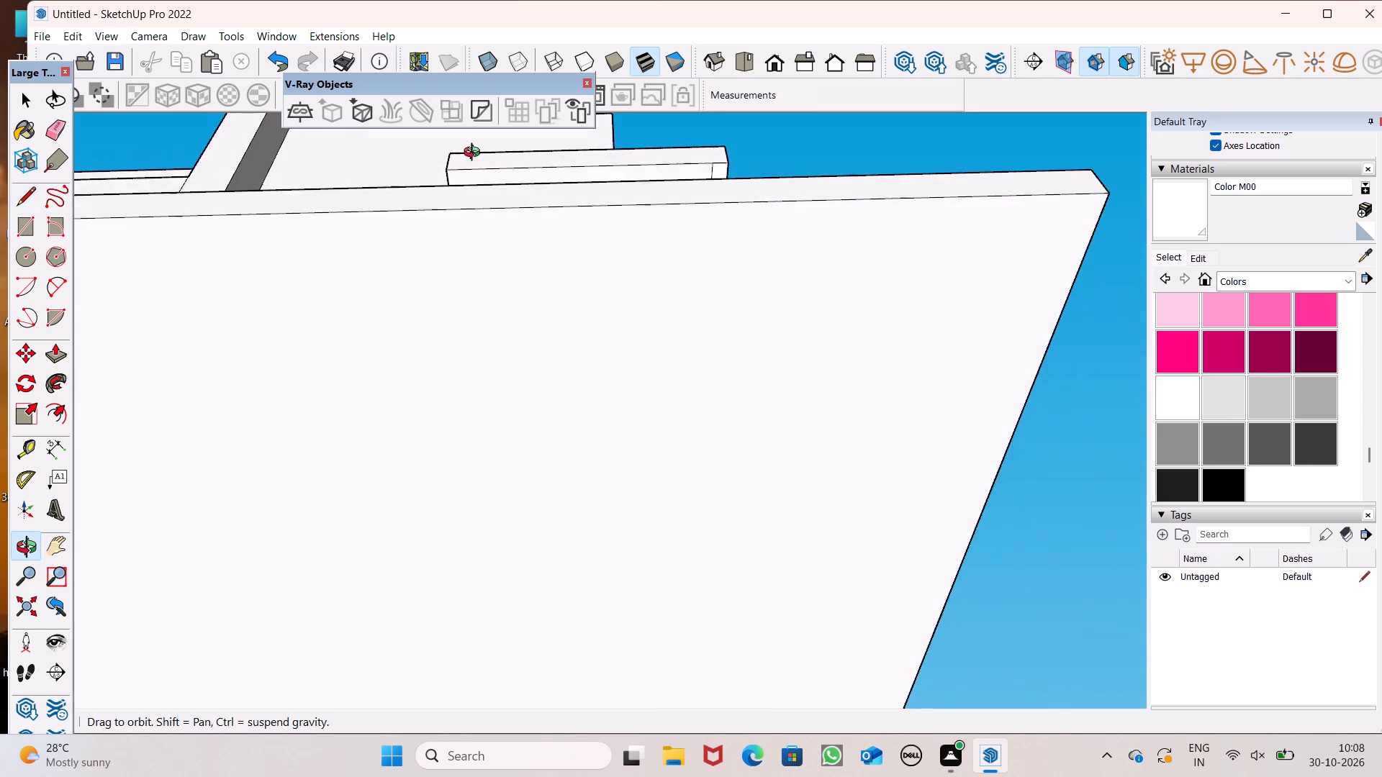
{"action": "middle_click_drag", "start_coordinate": [475, 154], "coordinate": [475, 153]}
{"action": "scroll", "coordinate": [475, 153], "scroll_direction": "up", "scroll_amount": 1}
{"action": "middle_click_drag", "start_coordinate": [517, 235], "coordinate": [543, 309]}
{"action": "scroll", "coordinate": [564, 299], "scroll_direction": "down", "scroll_amount": 5}
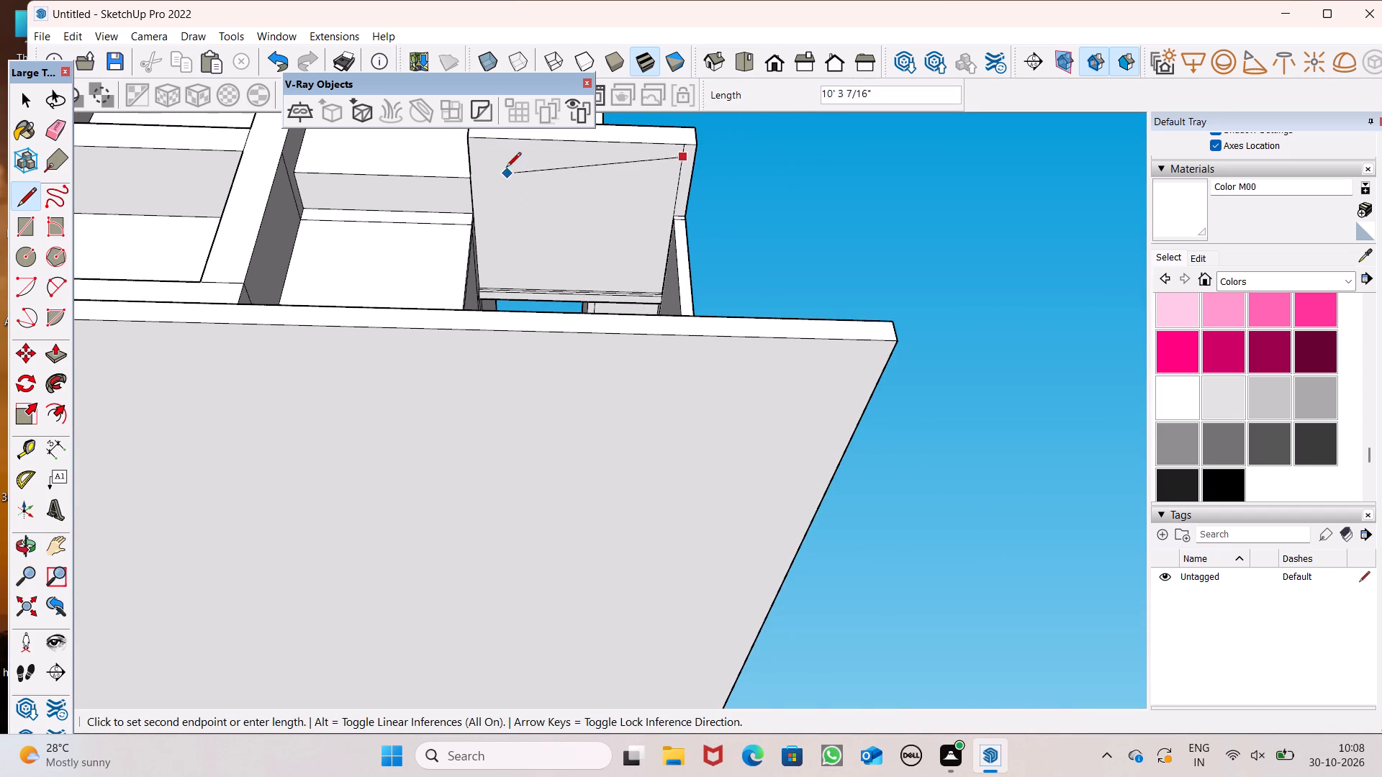
{"action": "scroll", "coordinate": [492, 147], "scroll_direction": "up", "scroll_amount": 6}
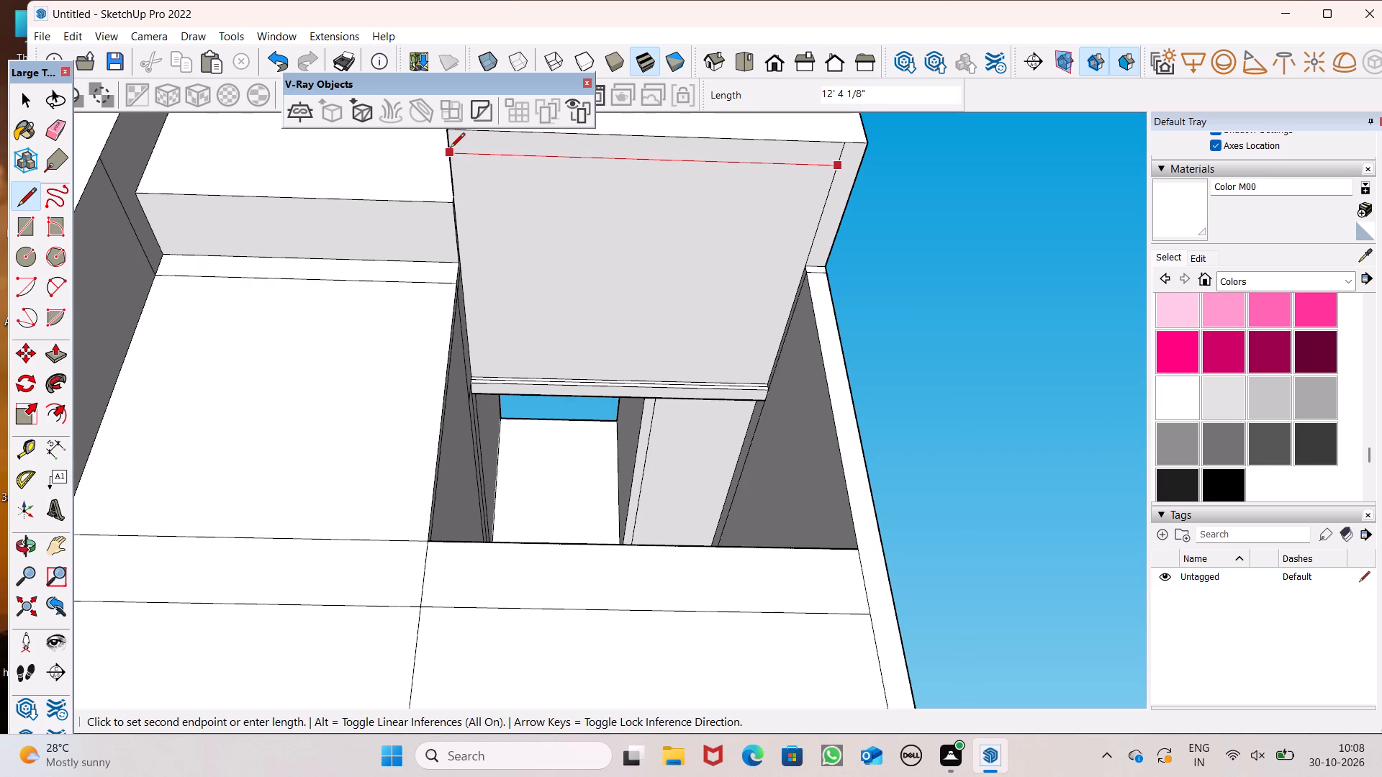
{"action": "left_click", "coordinate": [450, 149]}
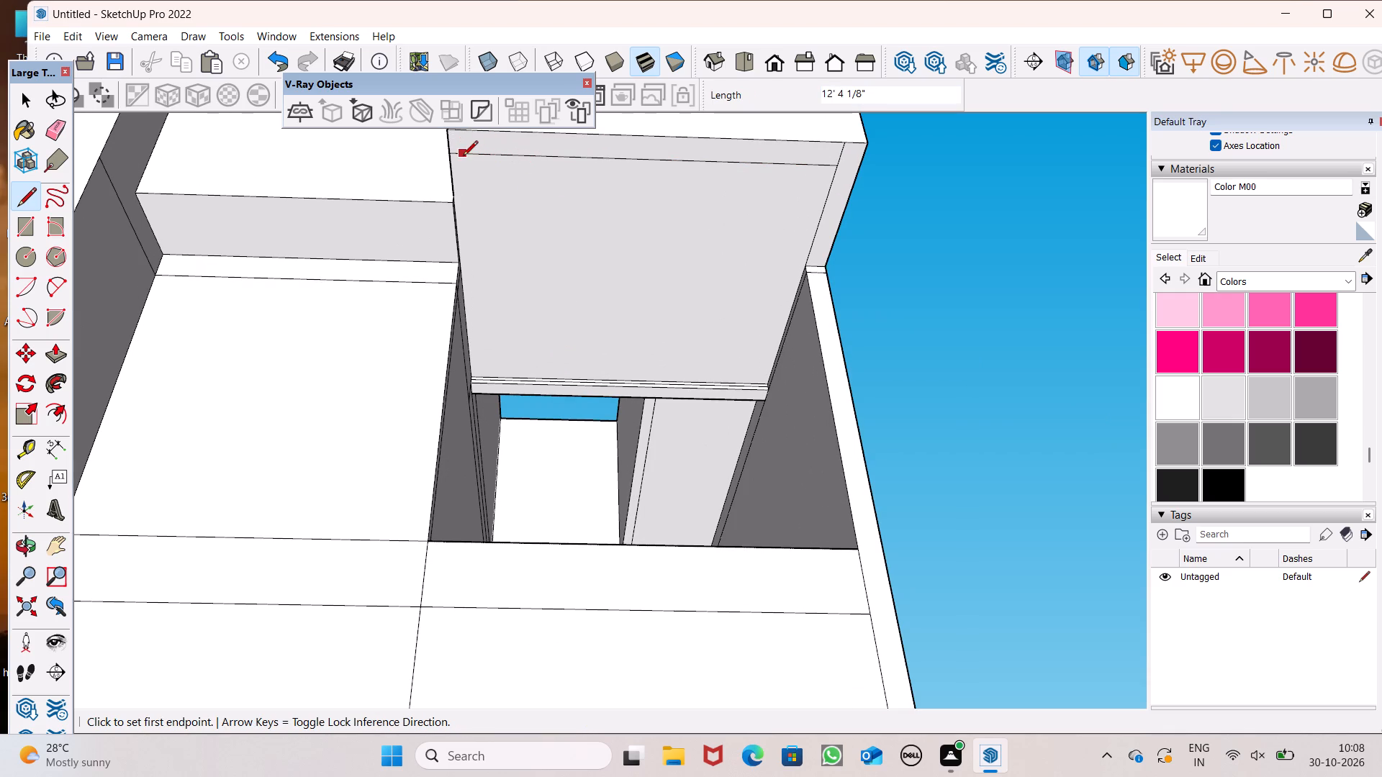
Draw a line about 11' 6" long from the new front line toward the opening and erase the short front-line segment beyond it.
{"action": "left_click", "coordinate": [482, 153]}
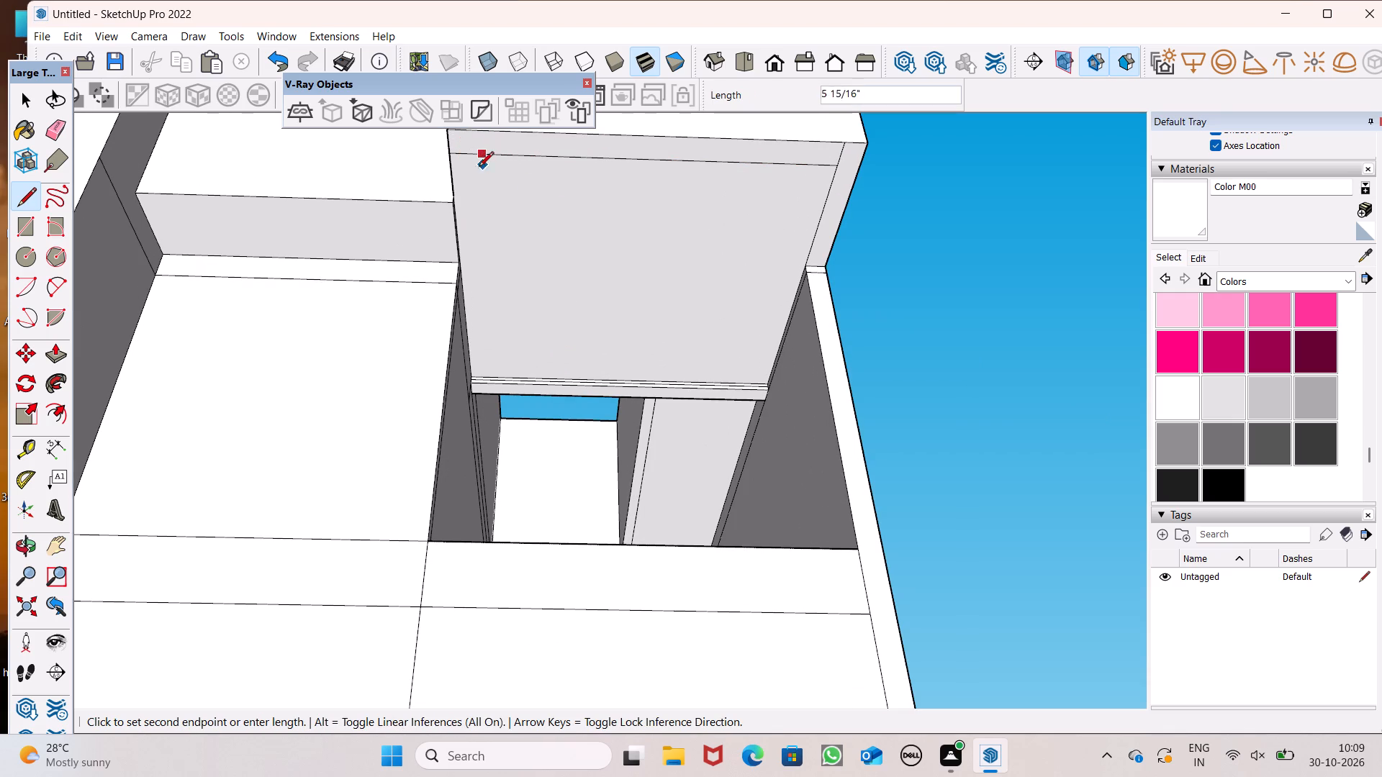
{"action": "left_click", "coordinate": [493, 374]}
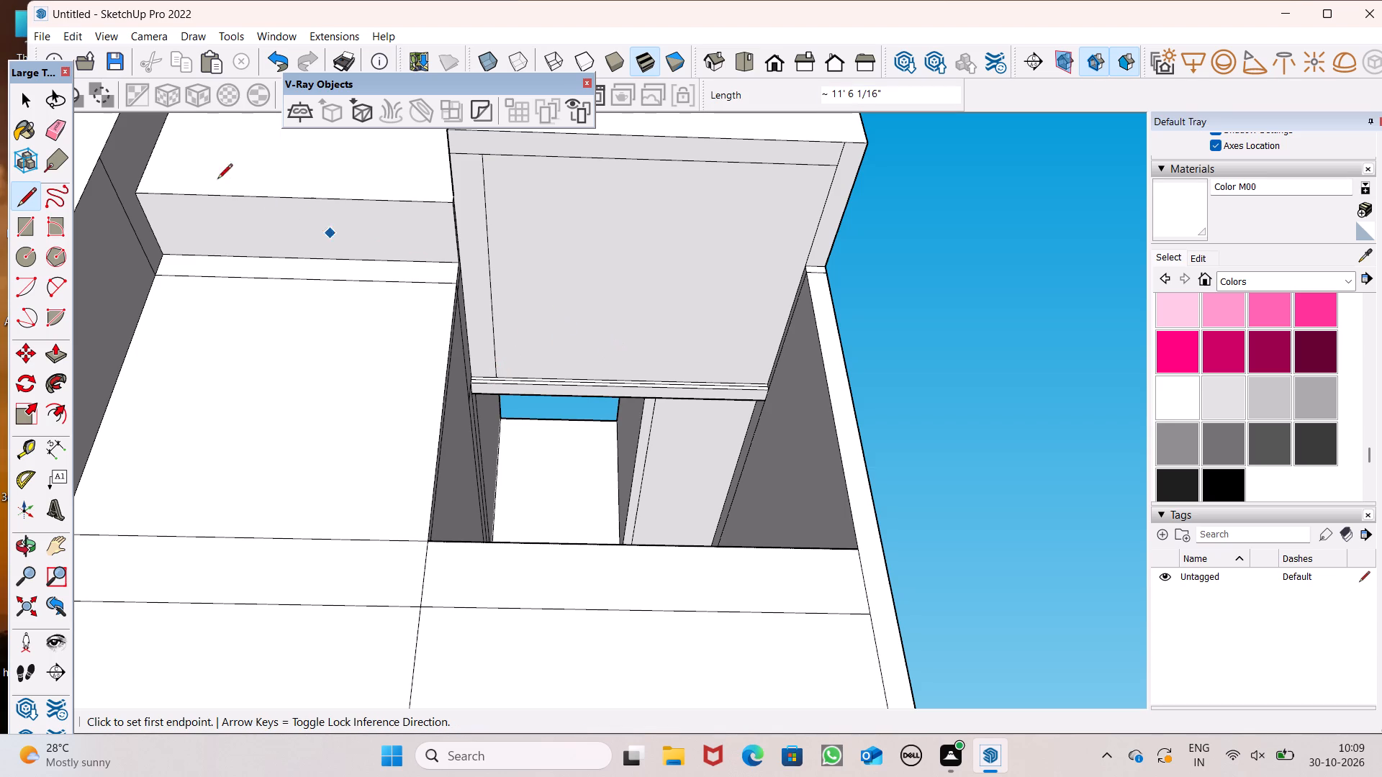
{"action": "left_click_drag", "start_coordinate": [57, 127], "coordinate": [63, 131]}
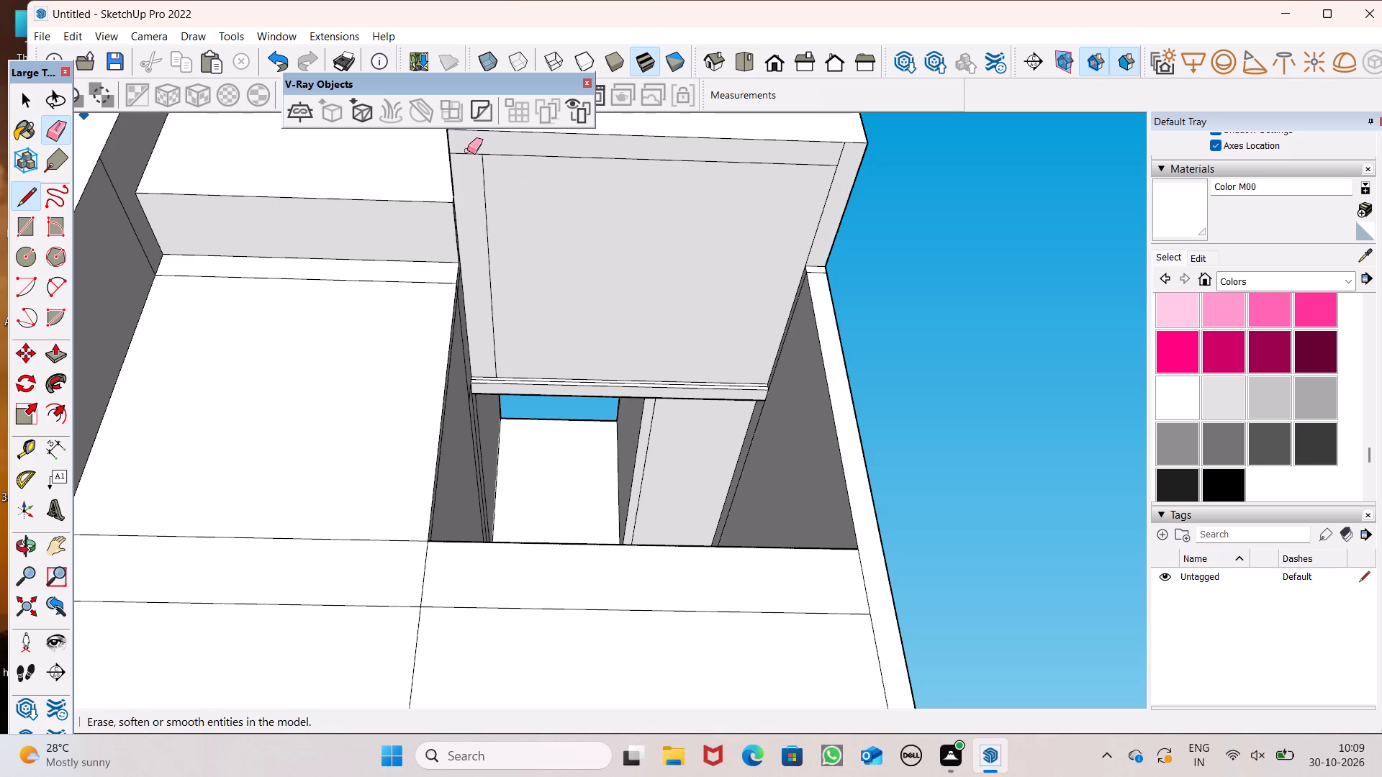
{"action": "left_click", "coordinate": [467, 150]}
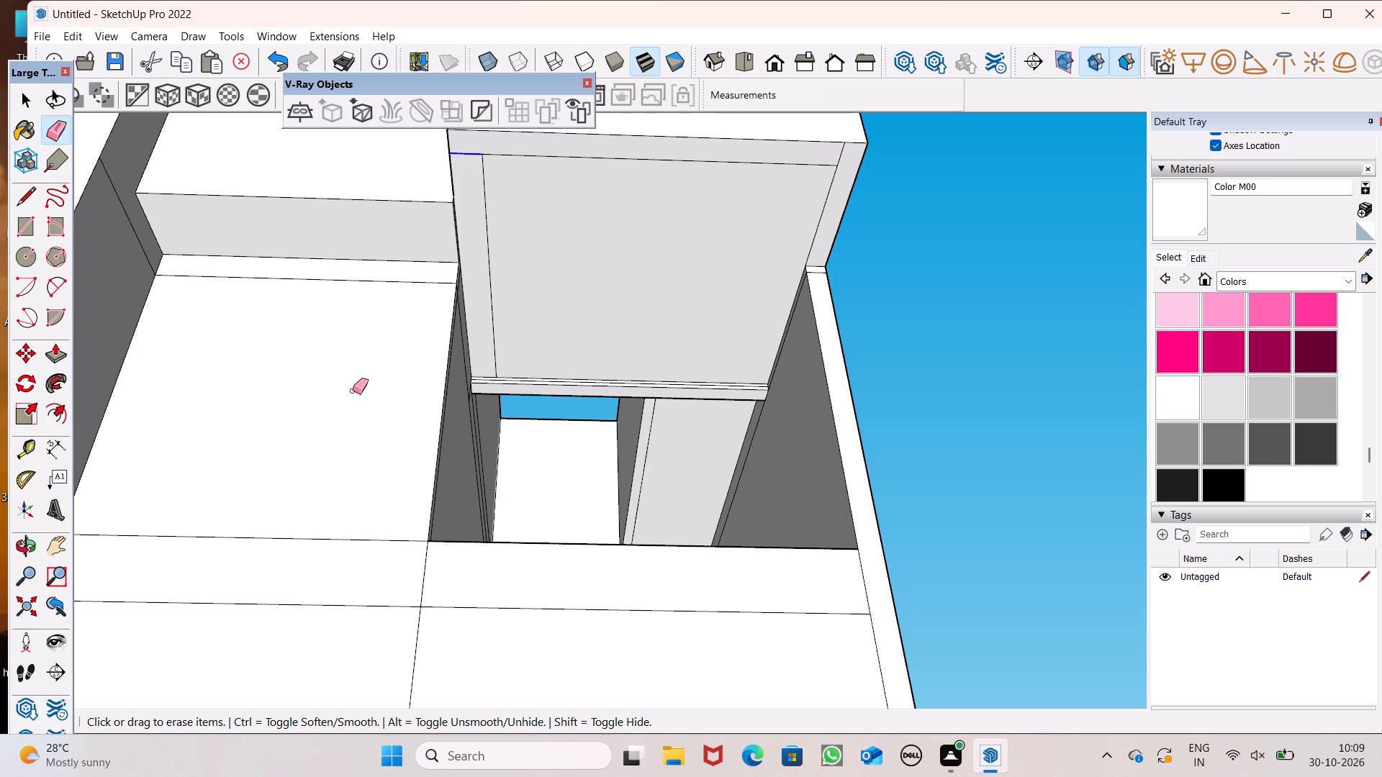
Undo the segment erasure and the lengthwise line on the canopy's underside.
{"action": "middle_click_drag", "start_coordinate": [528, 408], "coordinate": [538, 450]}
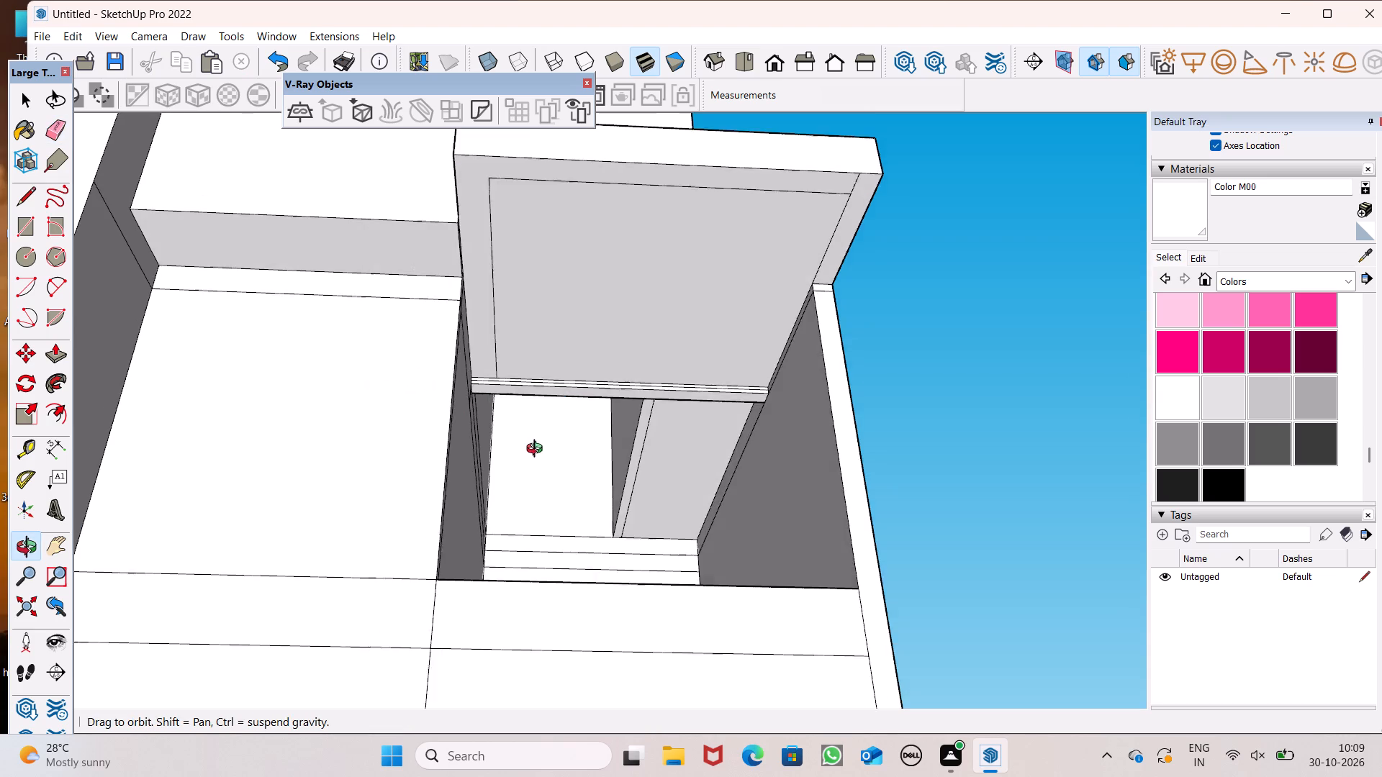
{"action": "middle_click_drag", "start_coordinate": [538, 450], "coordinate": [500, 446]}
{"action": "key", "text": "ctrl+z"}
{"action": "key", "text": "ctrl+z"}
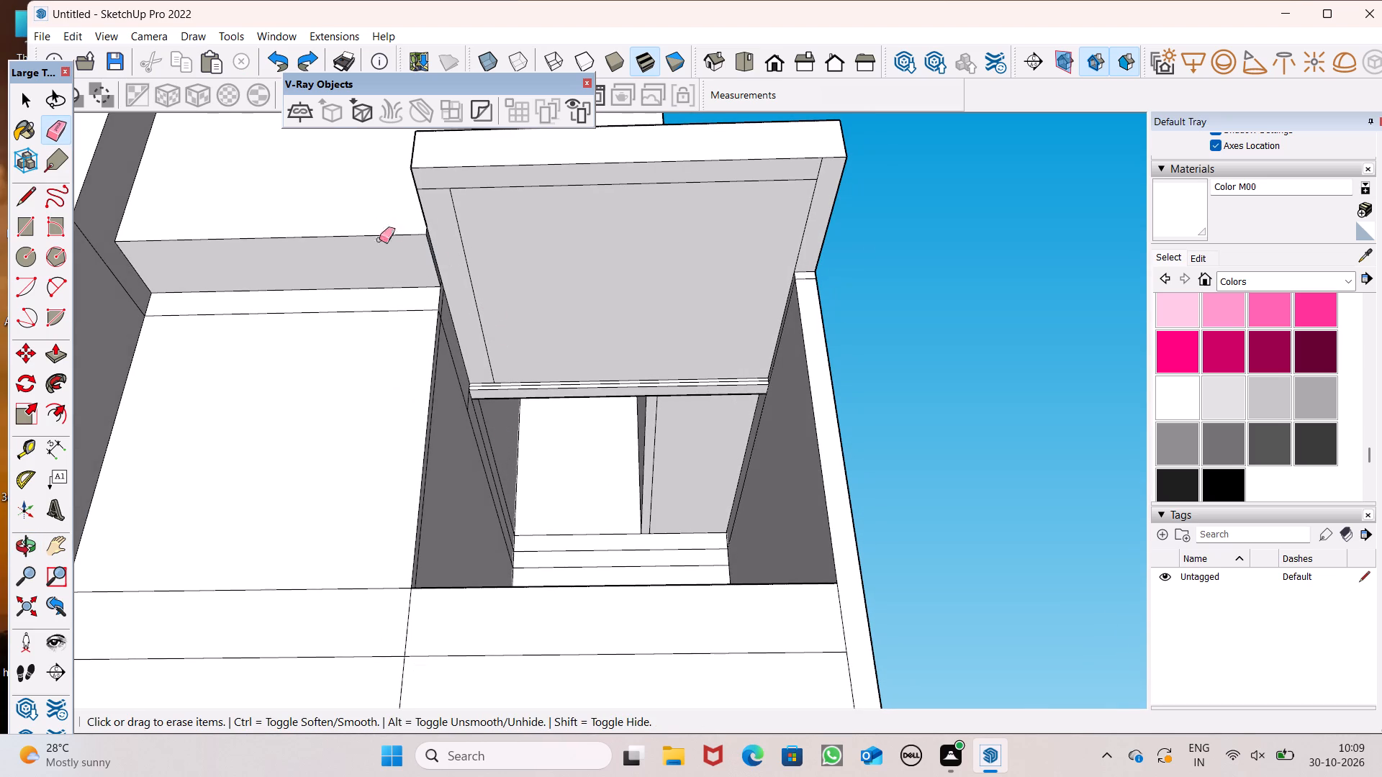
Push/Pull the canopy's side face opposite the side beam outward so it overhangs the adjoining wall.
{"action": "left_click", "coordinate": [30, 196]}
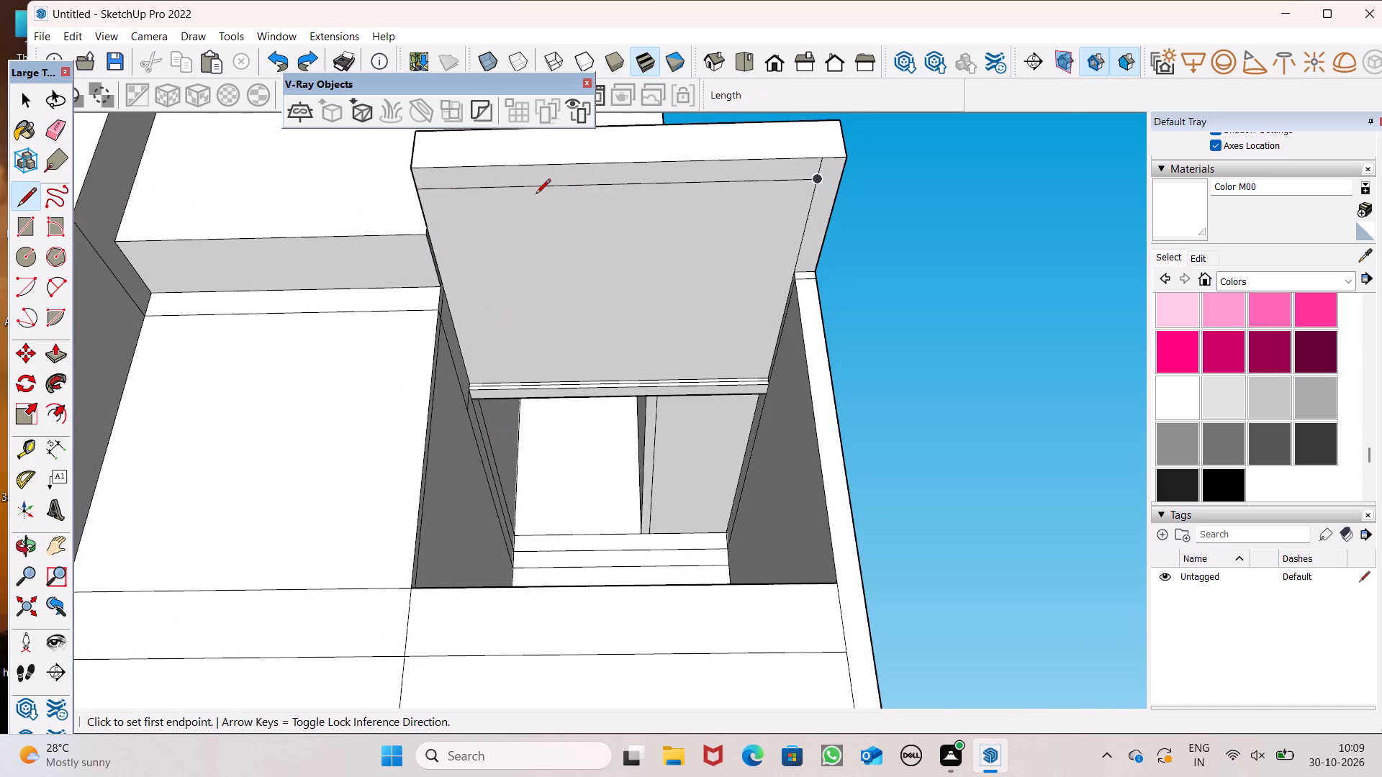
{"action": "scroll", "coordinate": [536, 195], "scroll_direction": "up", "scroll_amount": 6}
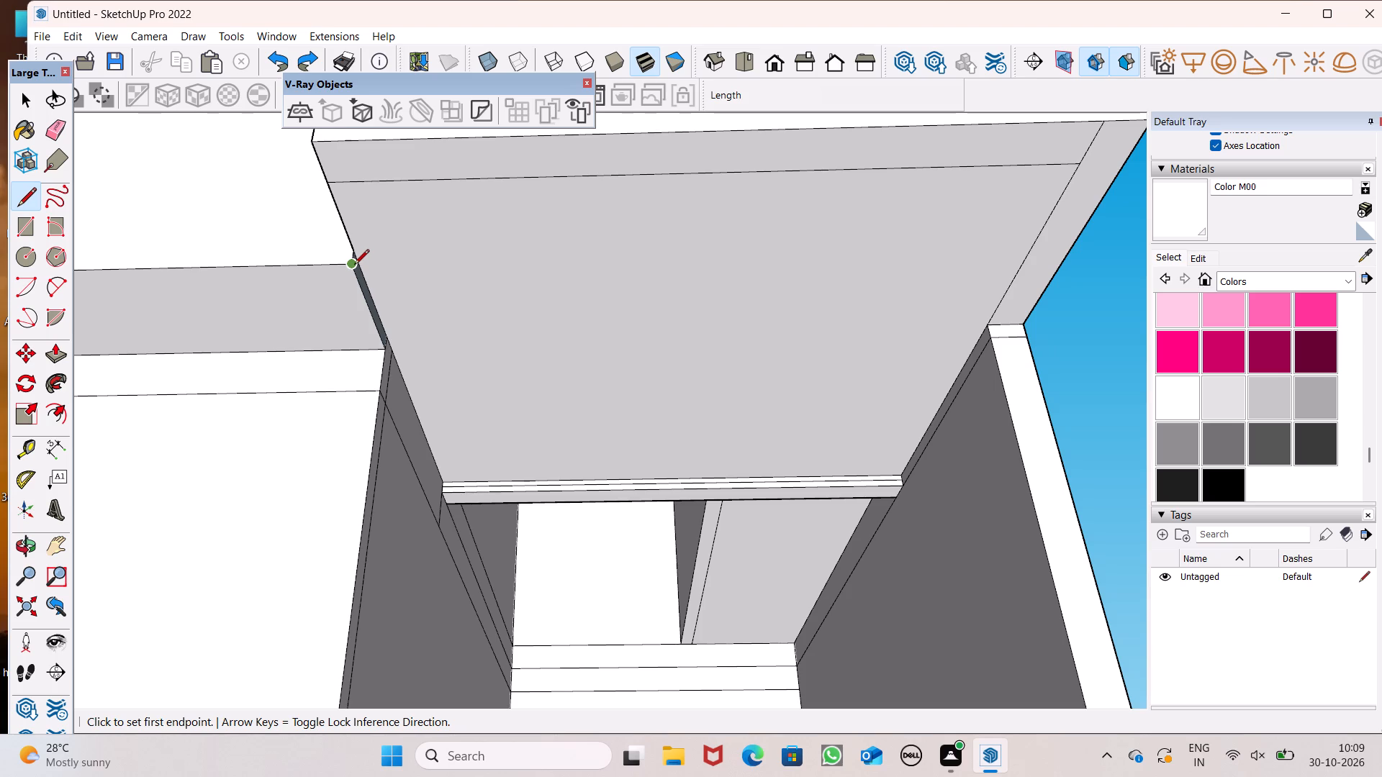
{"action": "middle_click_drag", "start_coordinate": [481, 300], "coordinate": [575, 334]}
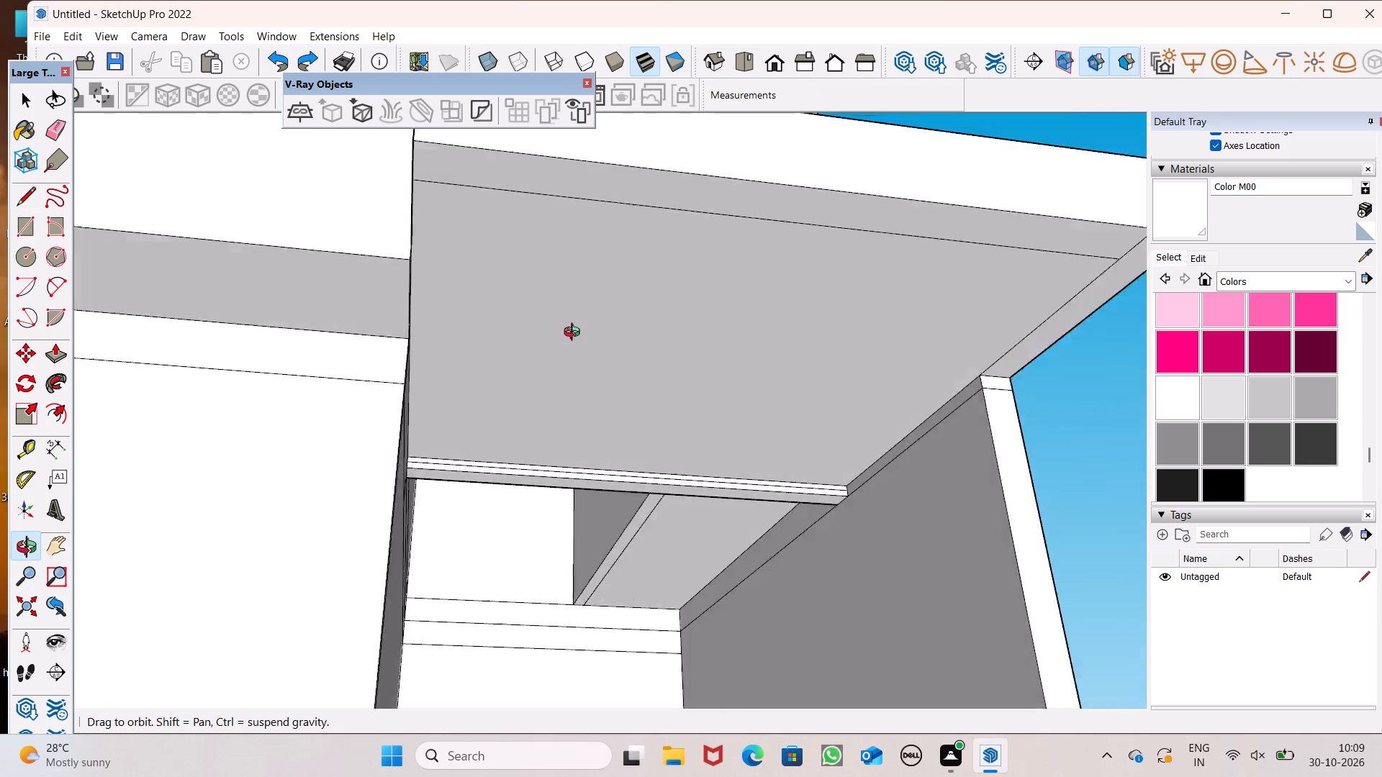
{"action": "middle_click_drag", "start_coordinate": [575, 334], "coordinate": [654, 435]}
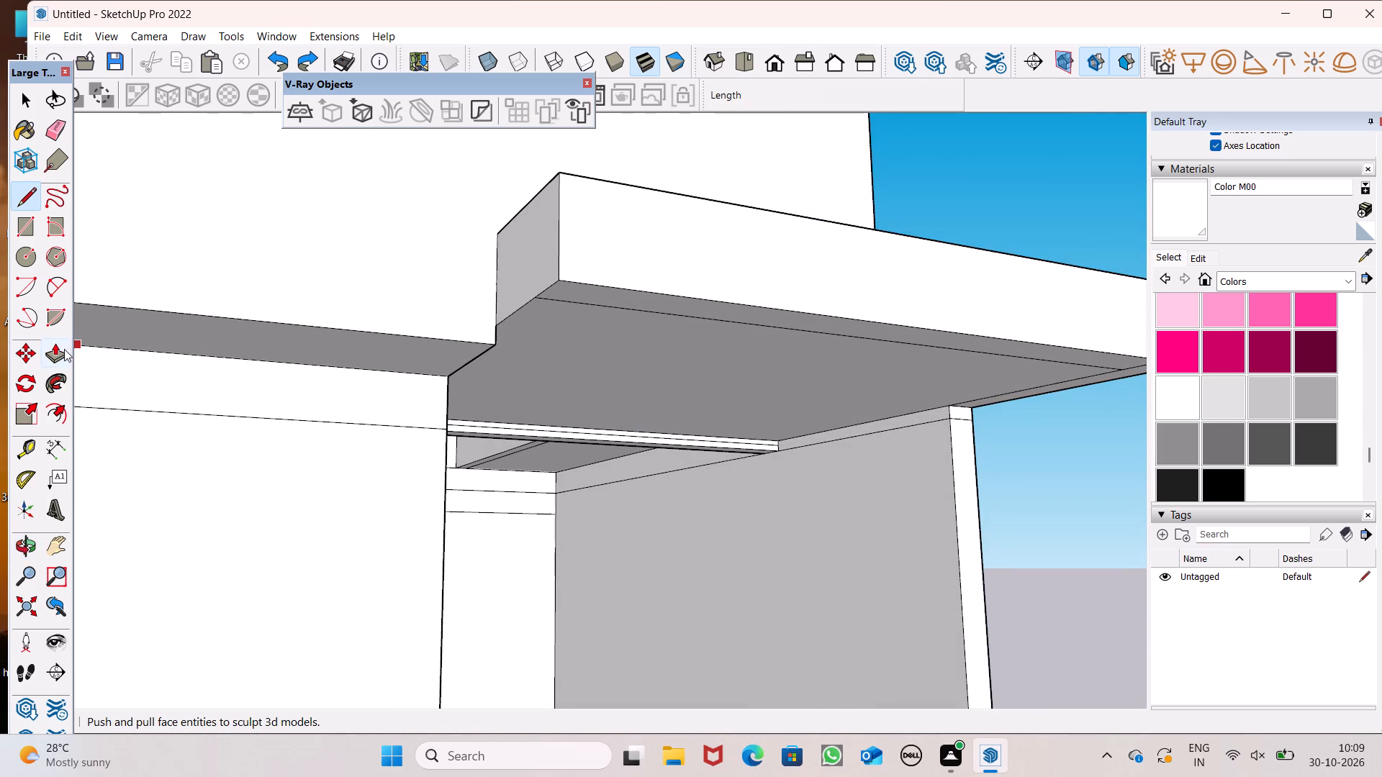
{"action": "left_click_drag", "start_coordinate": [60, 351], "coordinate": [69, 351]}
{"action": "left_click_drag", "start_coordinate": [522, 281], "coordinate": [480, 287]}
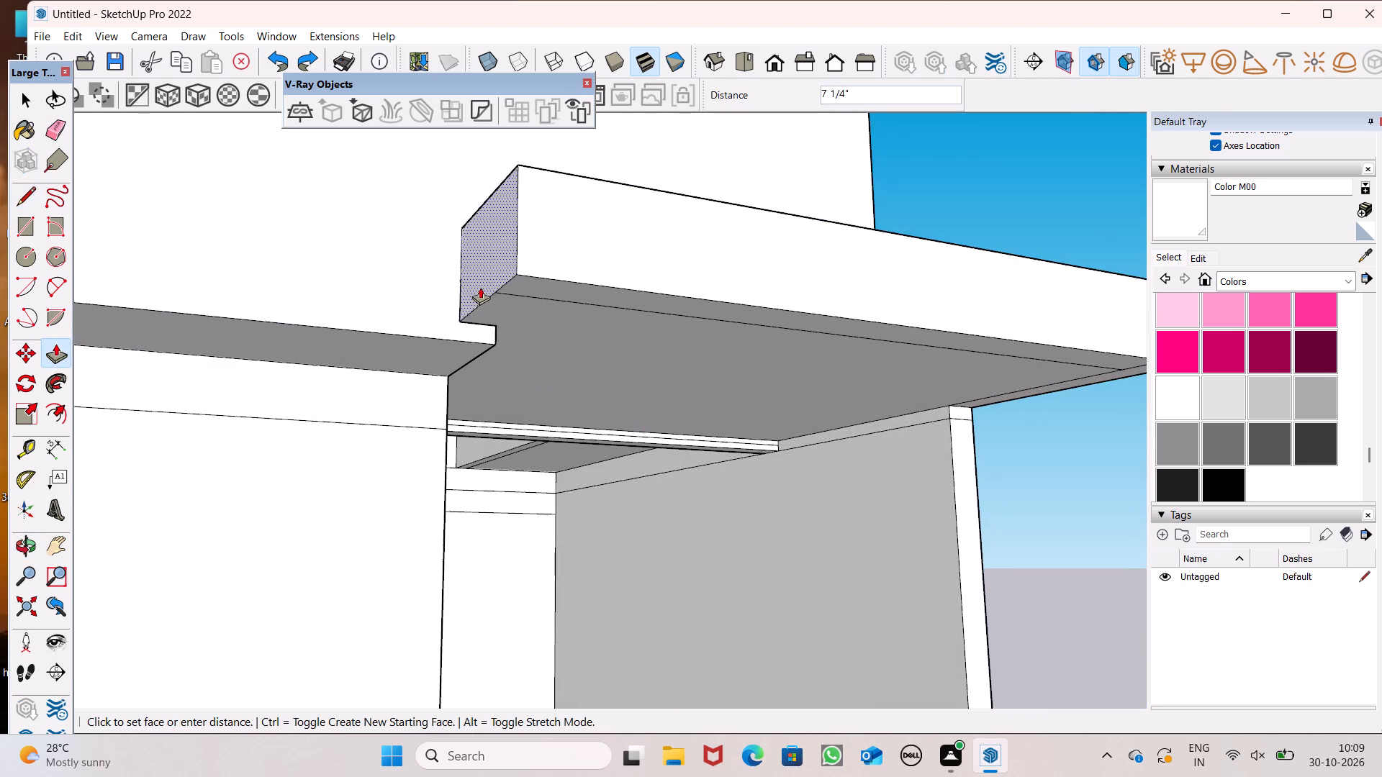
{"action": "left_click_drag", "start_coordinate": [480, 287], "coordinate": [472, 288]}
Draw a line across the canopy's underside from the inner corner of the new overhang to the front edge, parallel to the side edges.
{"action": "middle_click_drag", "start_coordinate": [529, 306], "coordinate": [399, 203]}
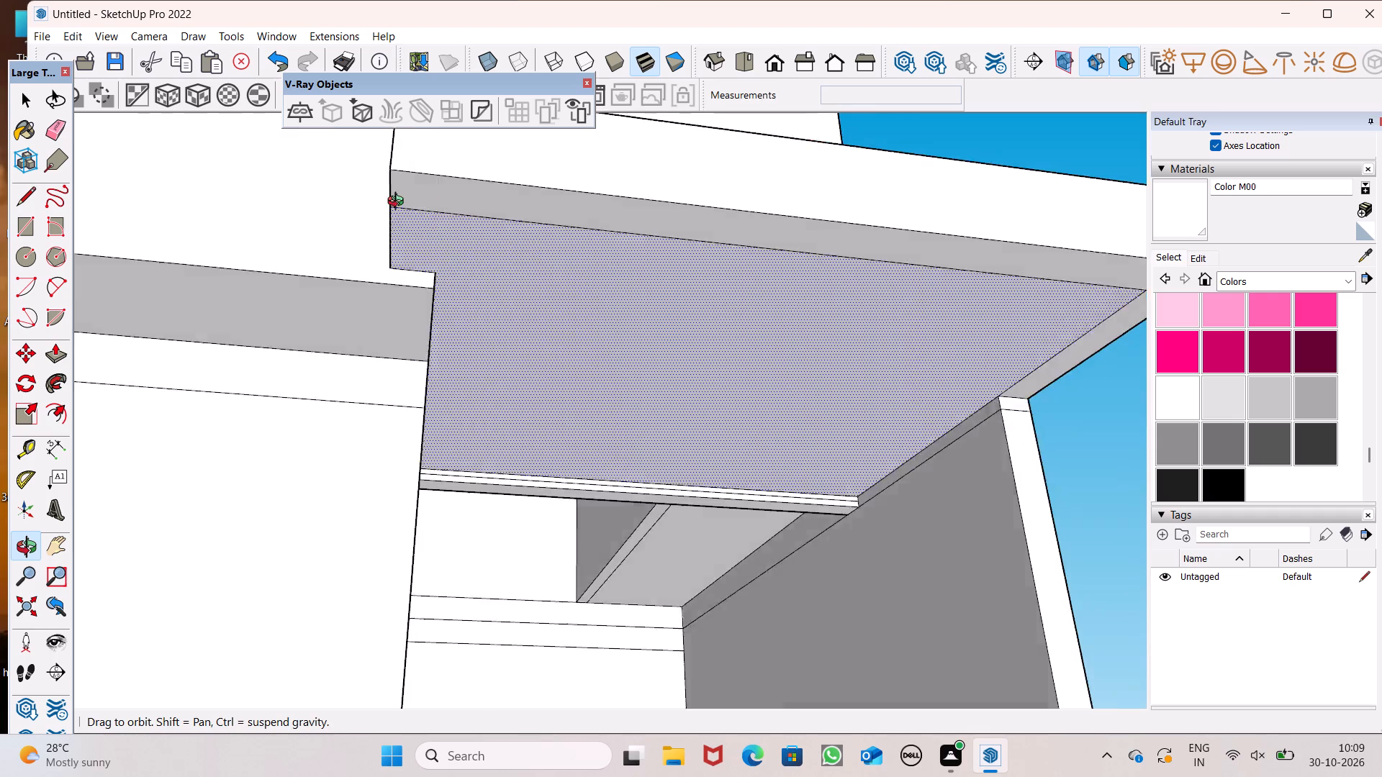
{"action": "middle_click_drag", "start_coordinate": [399, 203], "coordinate": [369, 199]}
{"action": "left_click", "coordinate": [25, 200]}
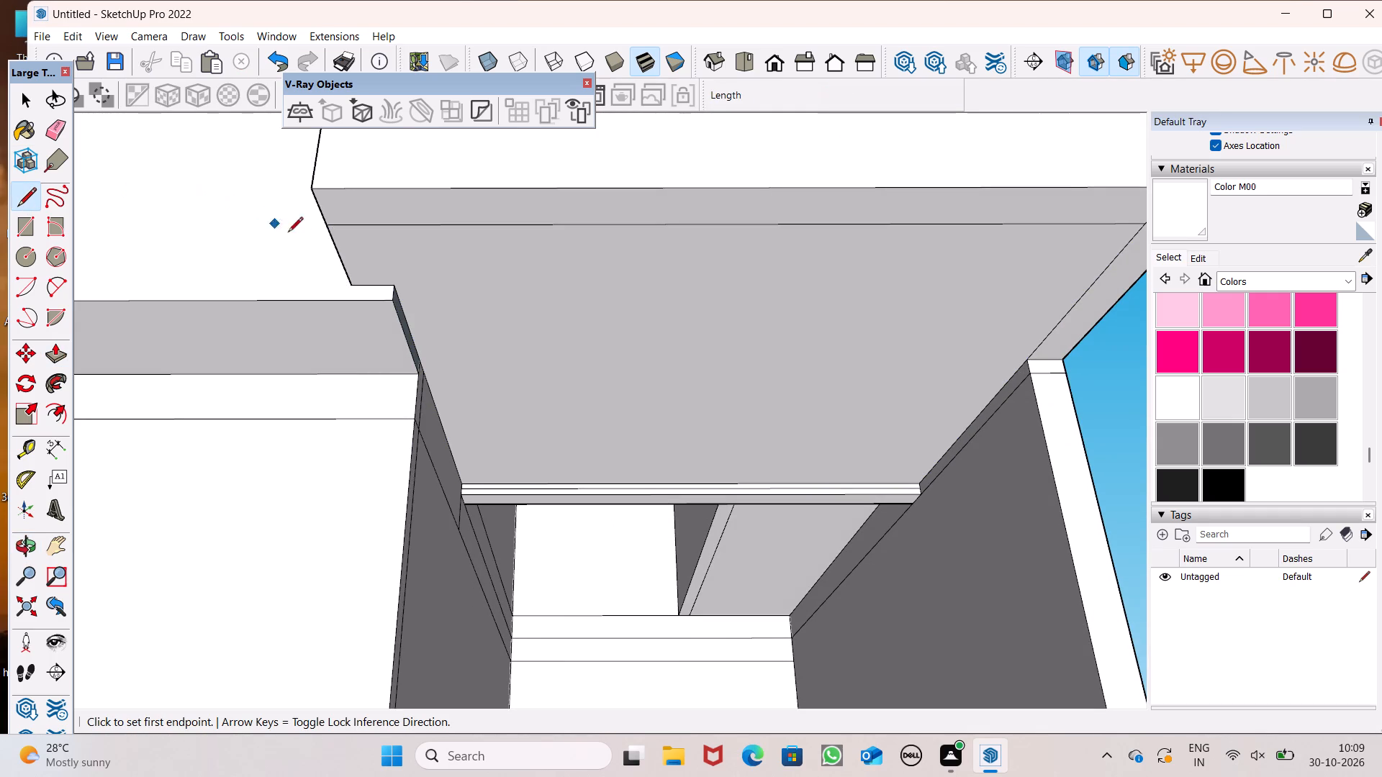
{"action": "left_click_drag", "start_coordinate": [394, 288], "coordinate": [392, 272]}
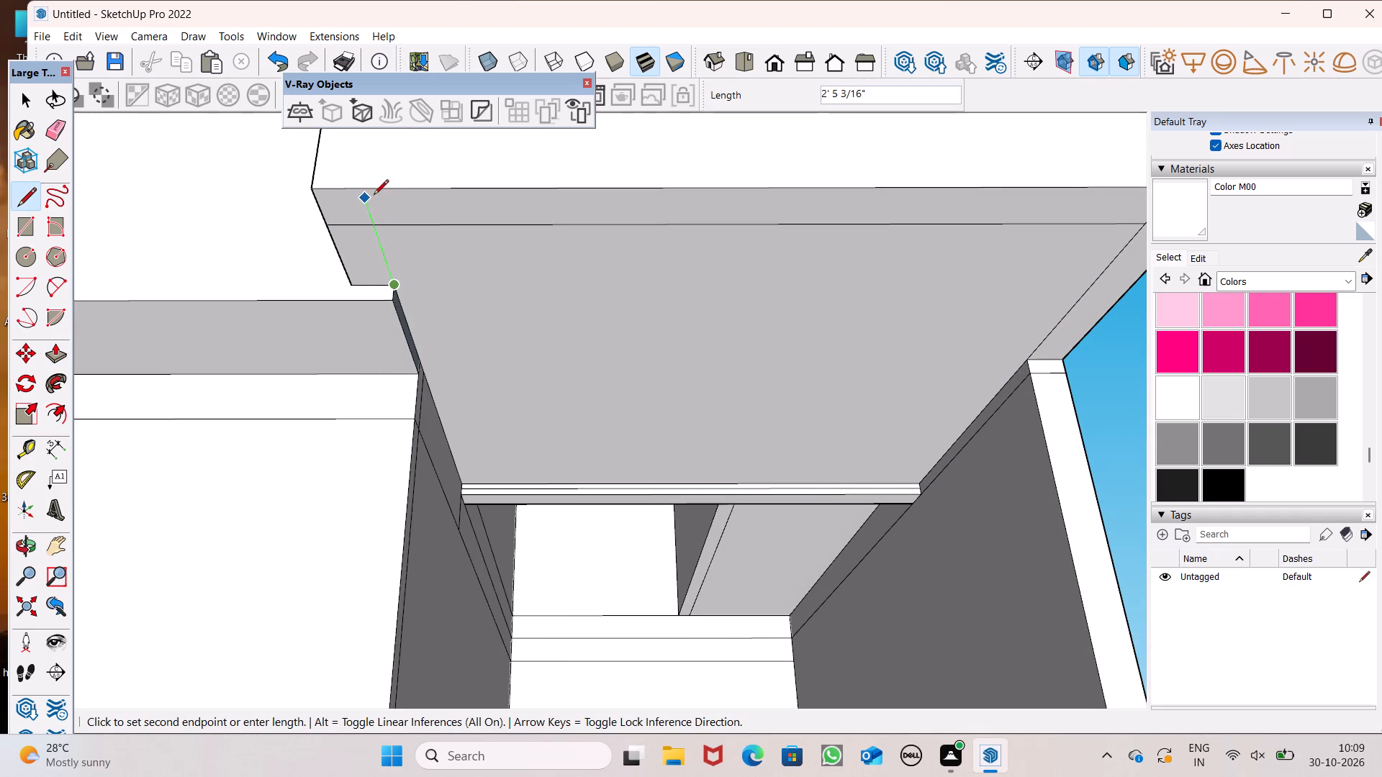
{"action": "left_click", "coordinate": [366, 187]}
Erase the two short line segments extending past the underside outline's corner at the new overhang.
{"action": "middle_click_drag", "start_coordinate": [353, 287], "coordinate": [500, 325]}
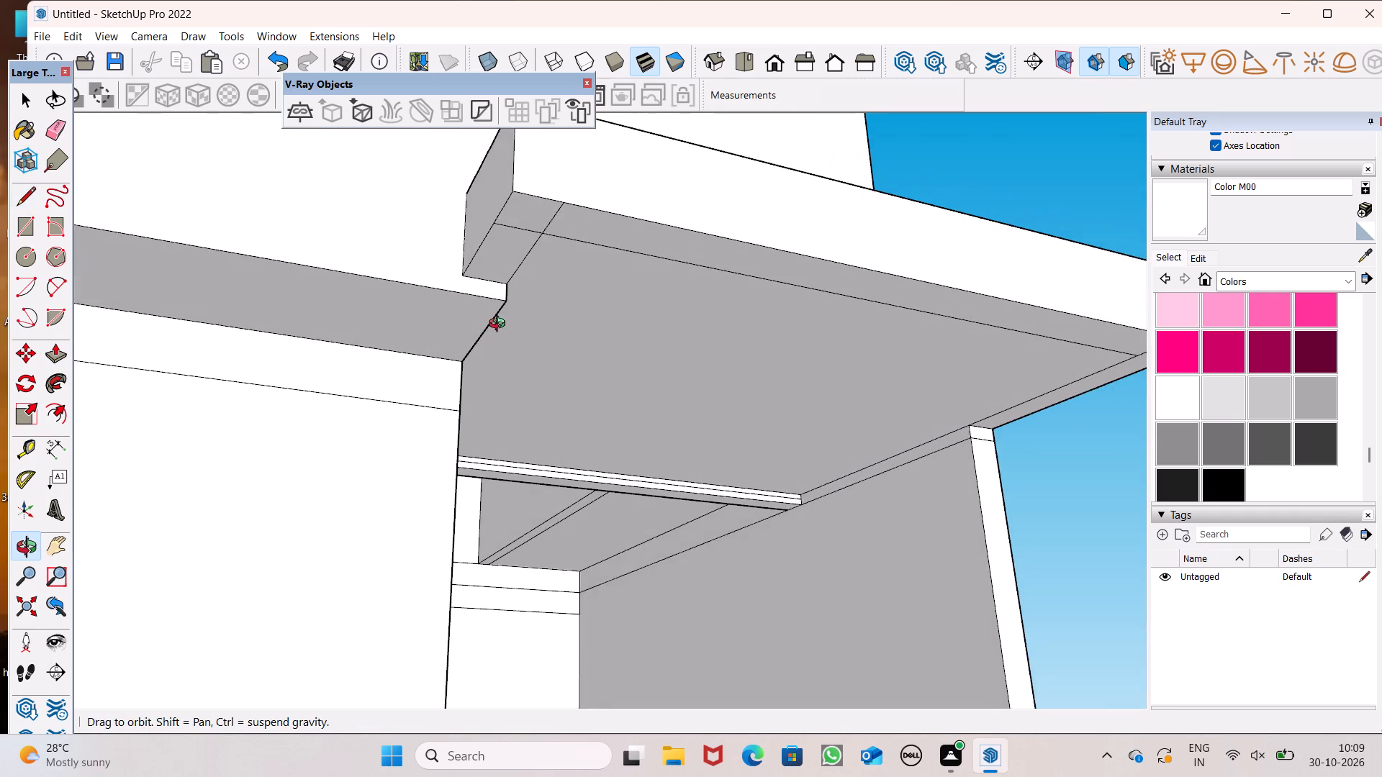
{"action": "middle_click_drag", "start_coordinate": [500, 325], "coordinate": [491, 322]}
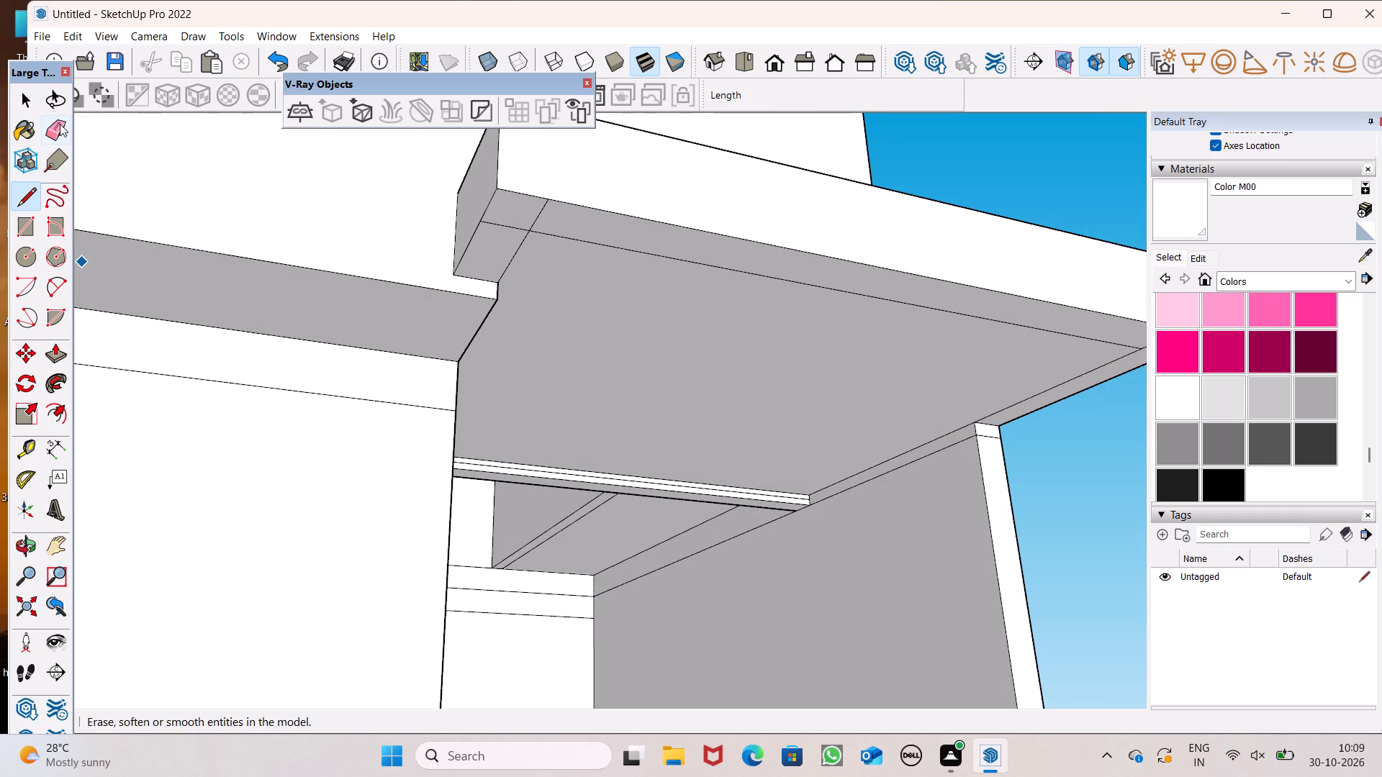
{"action": "left_click", "coordinate": [60, 124]}
{"action": "scroll", "coordinate": [546, 401], "scroll_direction": "down", "scroll_amount": 1}
{"action": "middle_click_drag", "start_coordinate": [682, 451], "coordinate": [584, 304]}
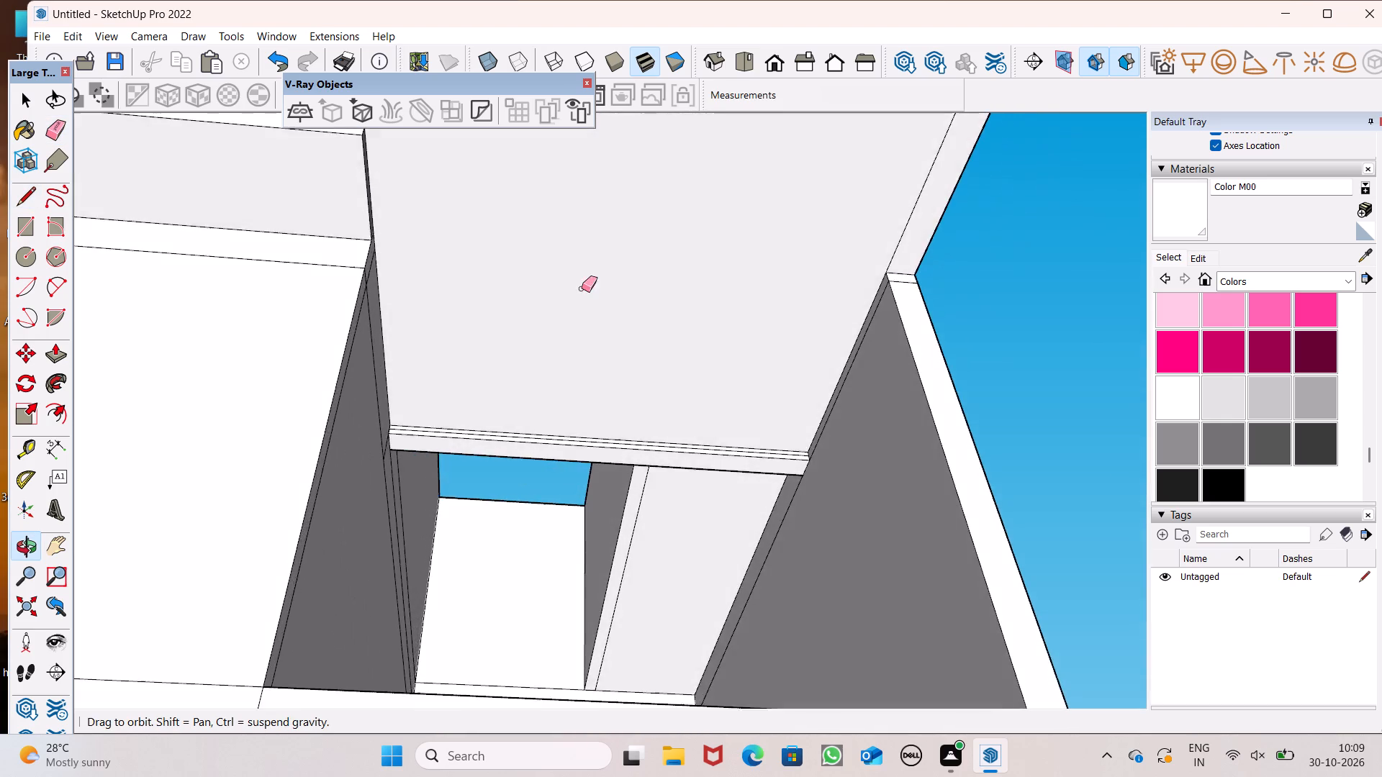
{"action": "scroll", "coordinate": [574, 413], "scroll_direction": "down", "scroll_amount": 6}
{"action": "scroll", "coordinate": [493, 267], "scroll_direction": "up", "scroll_amount": 4}
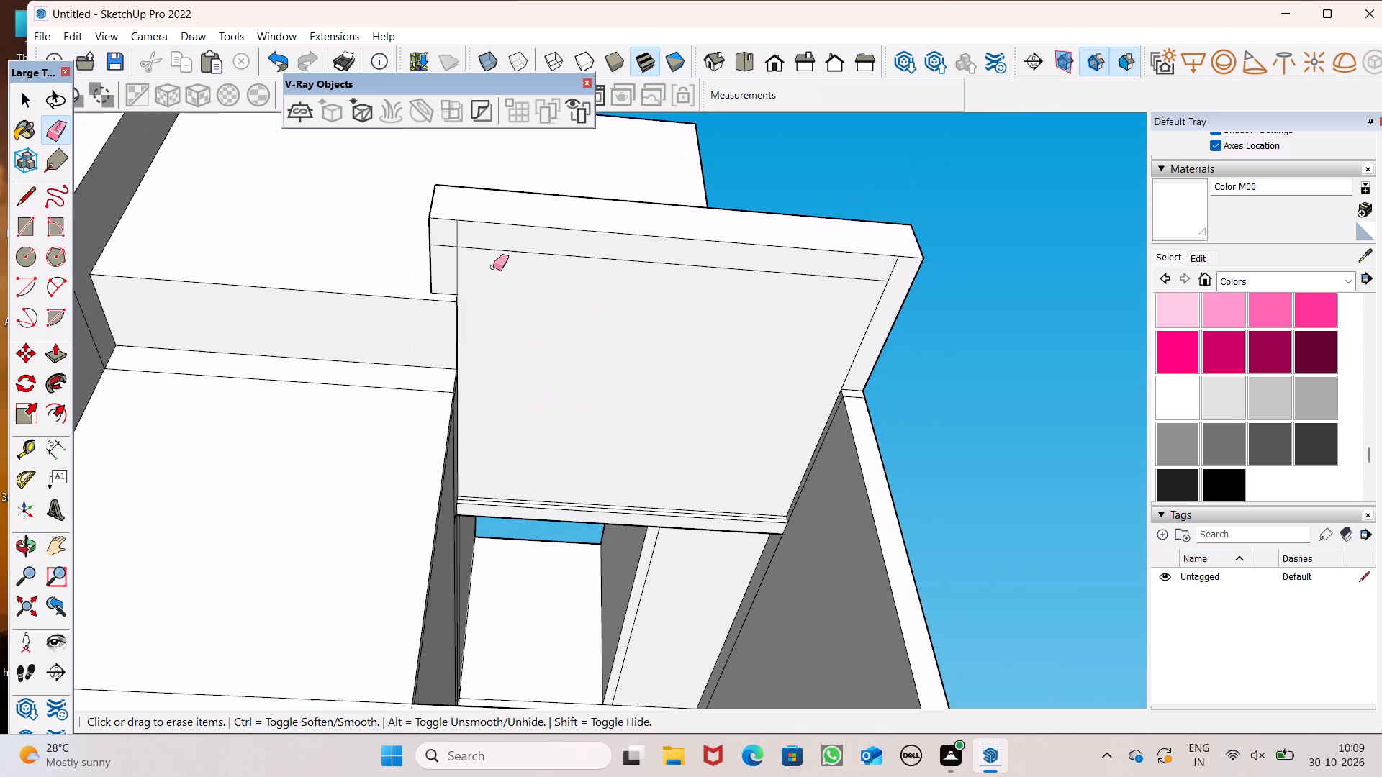
{"action": "scroll", "coordinate": [455, 240], "scroll_direction": "up", "scroll_amount": 5}
{"action": "left_click_drag", "start_coordinate": [447, 230], "coordinate": [465, 230]}
{"action": "left_click_drag", "start_coordinate": [454, 234], "coordinate": [443, 256]}
Erase the short segment of the beam-side line between the underside outline's corner and the canopy's front edge.
{"action": "scroll", "coordinate": [382, 269], "scroll_direction": "down", "scroll_amount": 5}
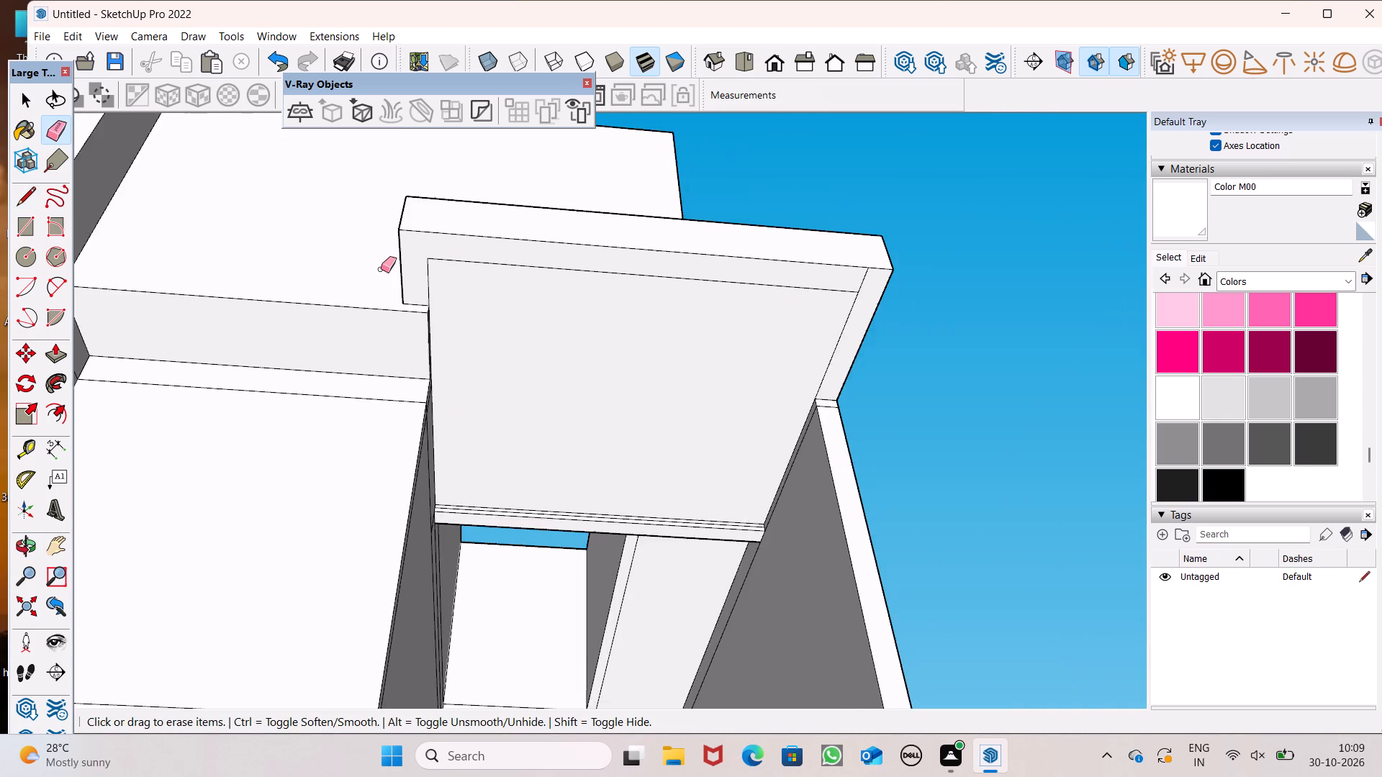
{"action": "scroll", "coordinate": [383, 283], "scroll_direction": "down", "scroll_amount": 3}
{"action": "scroll", "coordinate": [527, 383], "scroll_direction": "down", "scroll_amount": 3}
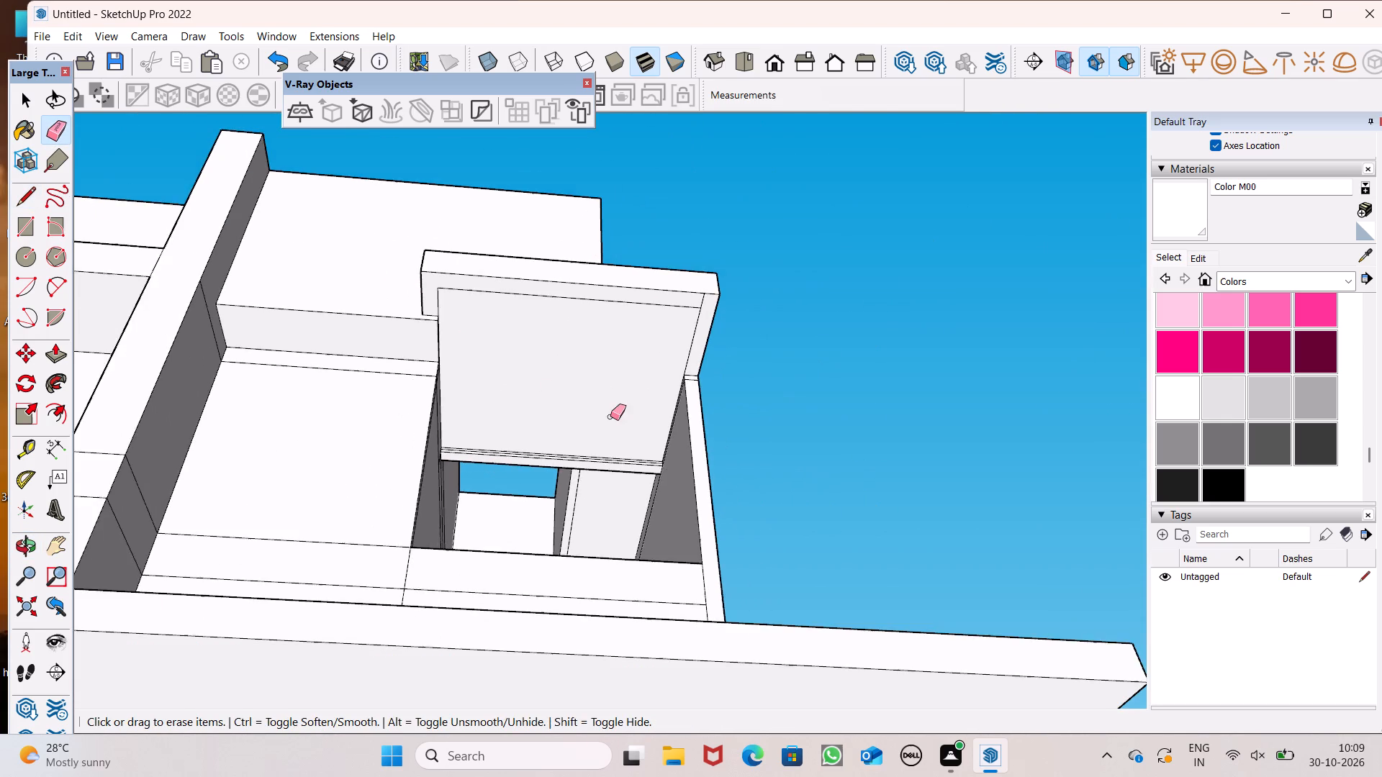
{"action": "middle_click_drag", "start_coordinate": [610, 417], "coordinate": [620, 323]}
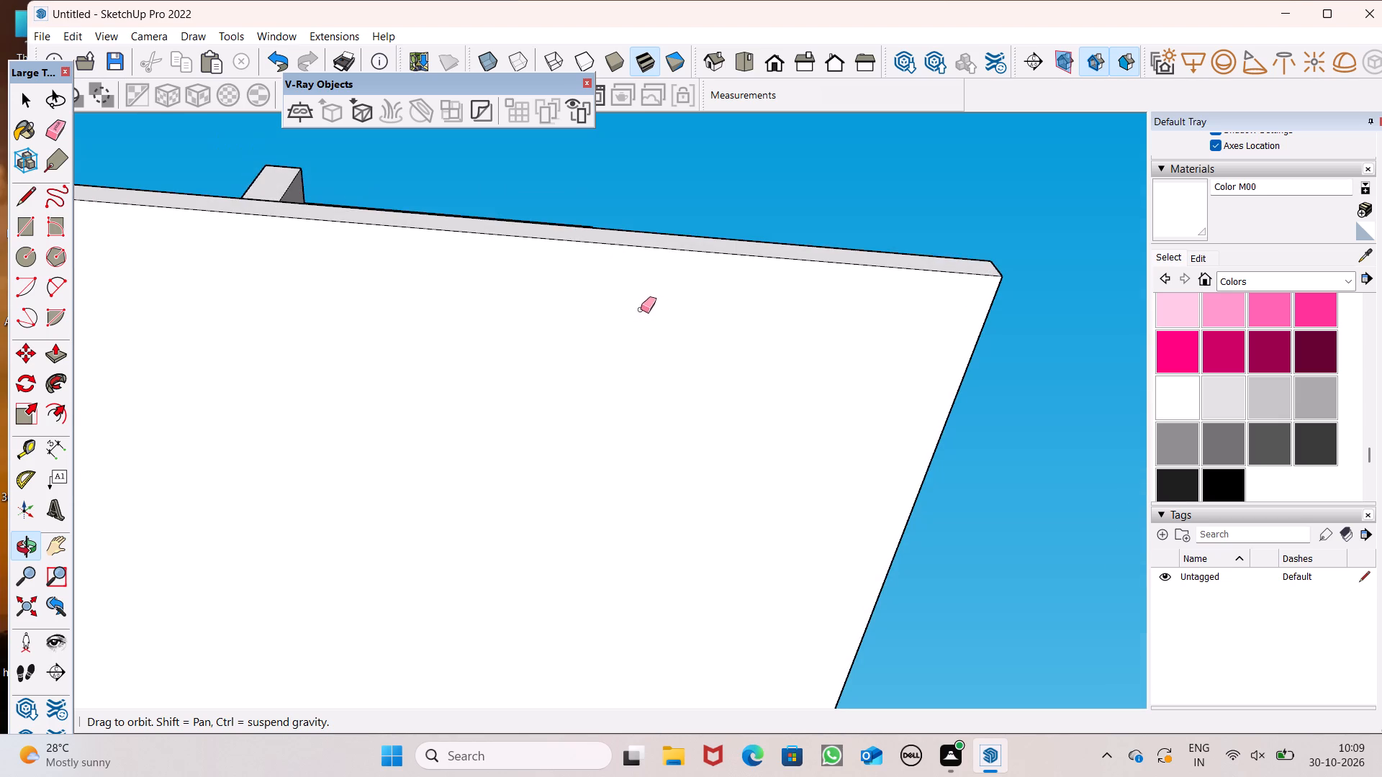
{"action": "scroll", "coordinate": [670, 376], "scroll_direction": "down", "scroll_amount": 3}
{"action": "middle_click_drag", "start_coordinate": [669, 424], "coordinate": [667, 592]}
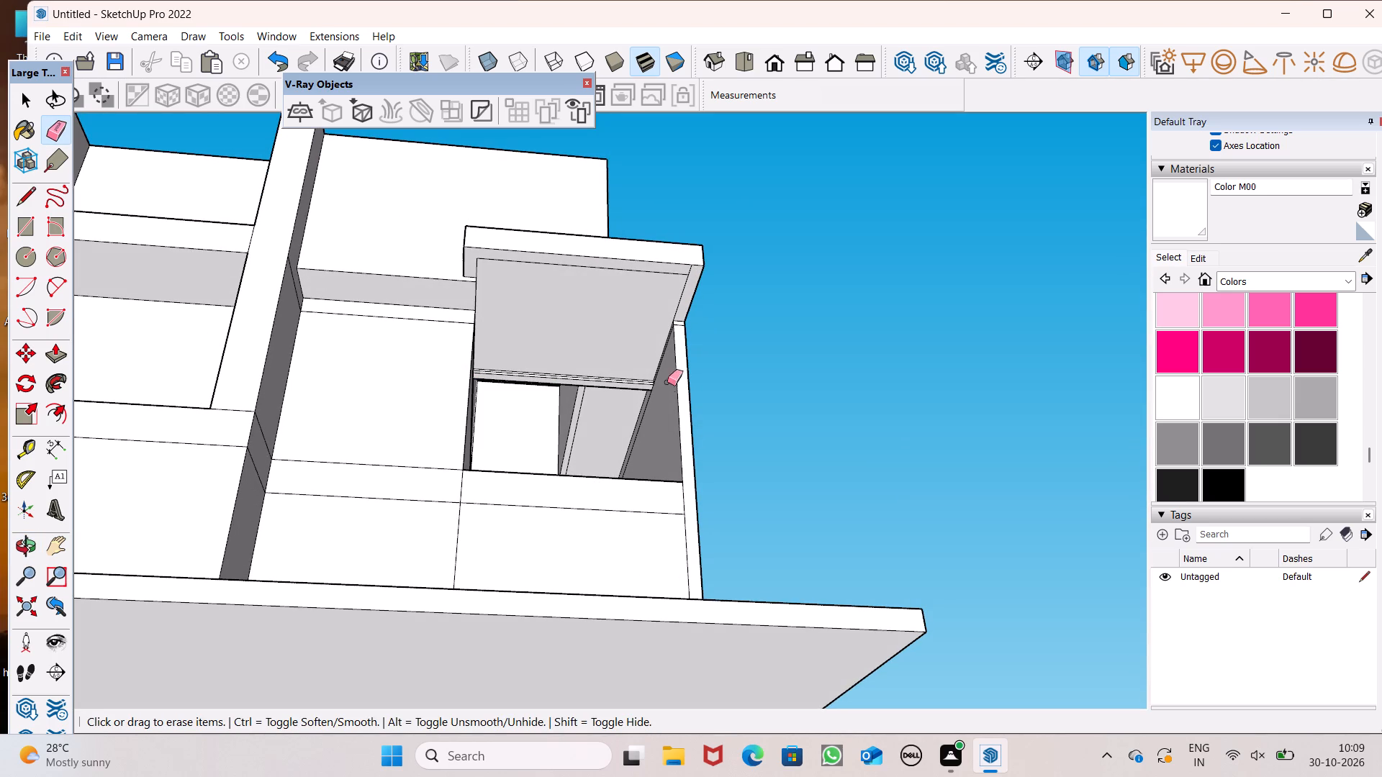
{"action": "scroll", "coordinate": [708, 287], "scroll_direction": "up", "scroll_amount": 3}
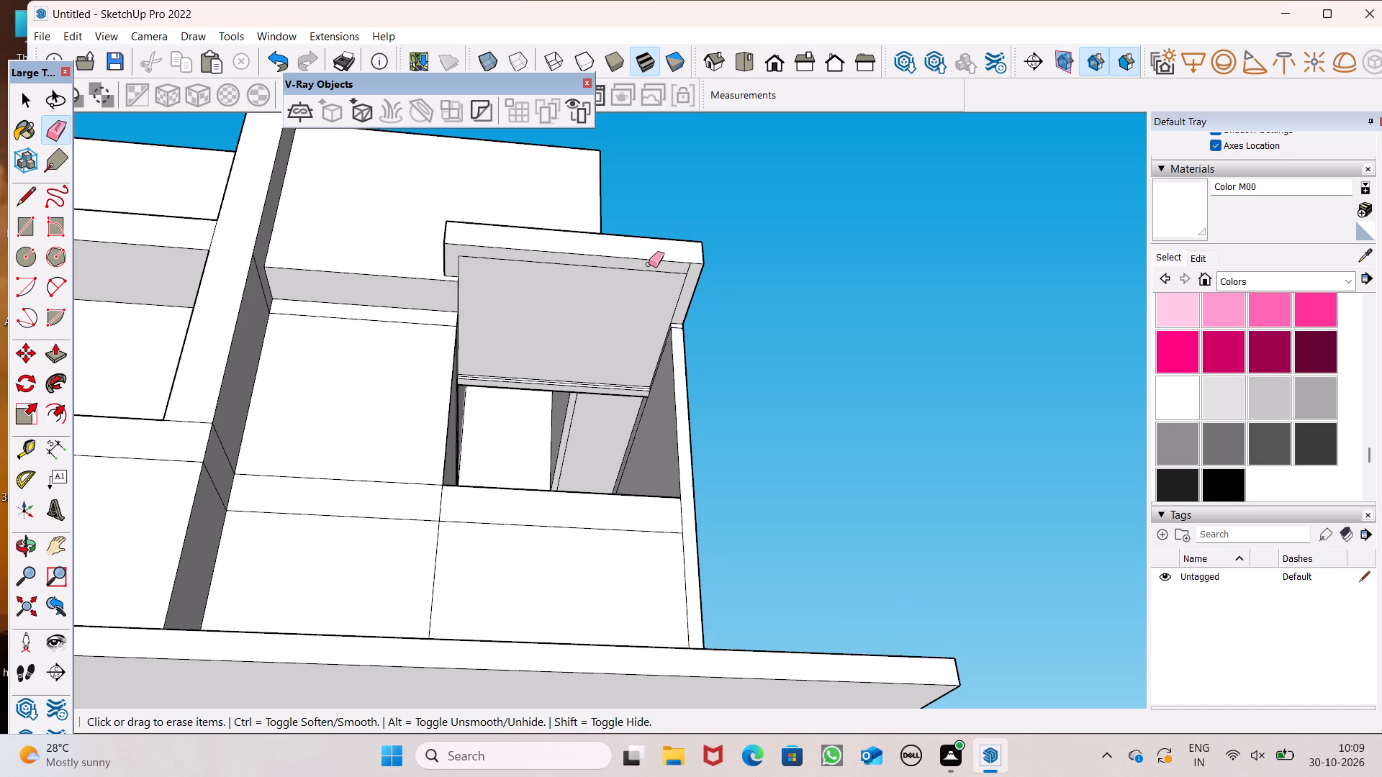
{"action": "scroll", "coordinate": [687, 288], "scroll_direction": "up", "scroll_amount": 7}
{"action": "left_click_drag", "start_coordinate": [684, 250], "coordinate": [691, 247]}
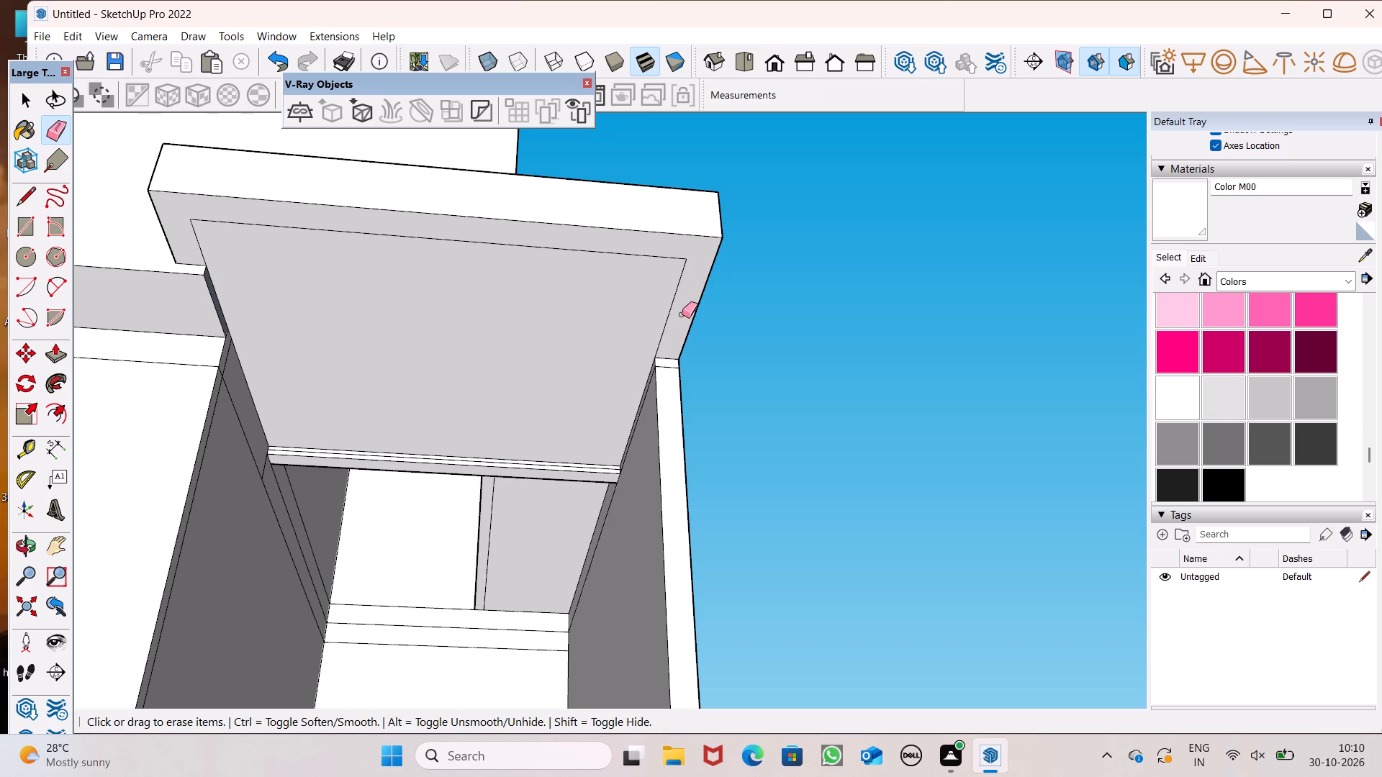
Erase the short line across the front end face of the side wall, just below the canopy.
{"action": "scroll", "coordinate": [825, 404], "scroll_direction": "down", "scroll_amount": 3}
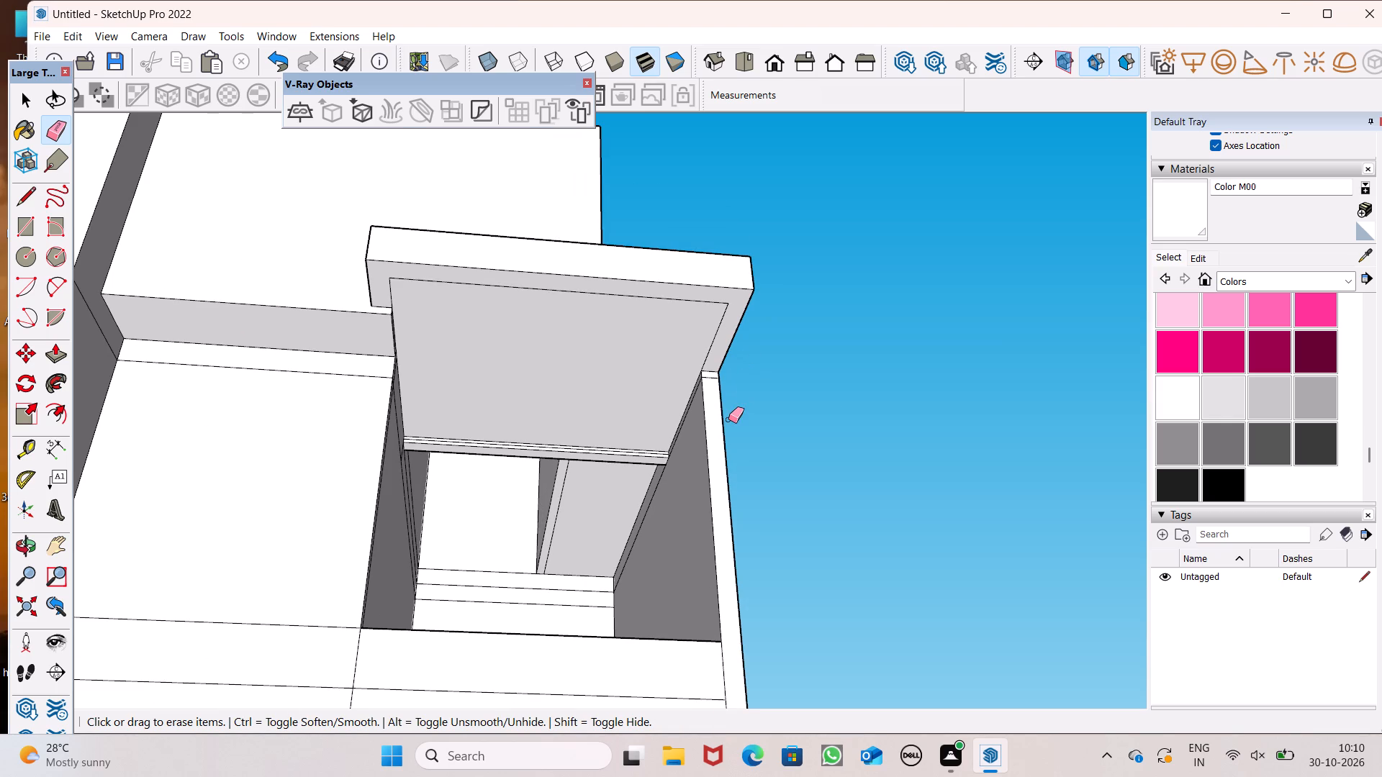
{"action": "scroll", "coordinate": [728, 419], "scroll_direction": "down", "scroll_amount": 1}
{"action": "middle_click_drag", "start_coordinate": [716, 418], "coordinate": [664, 484]}
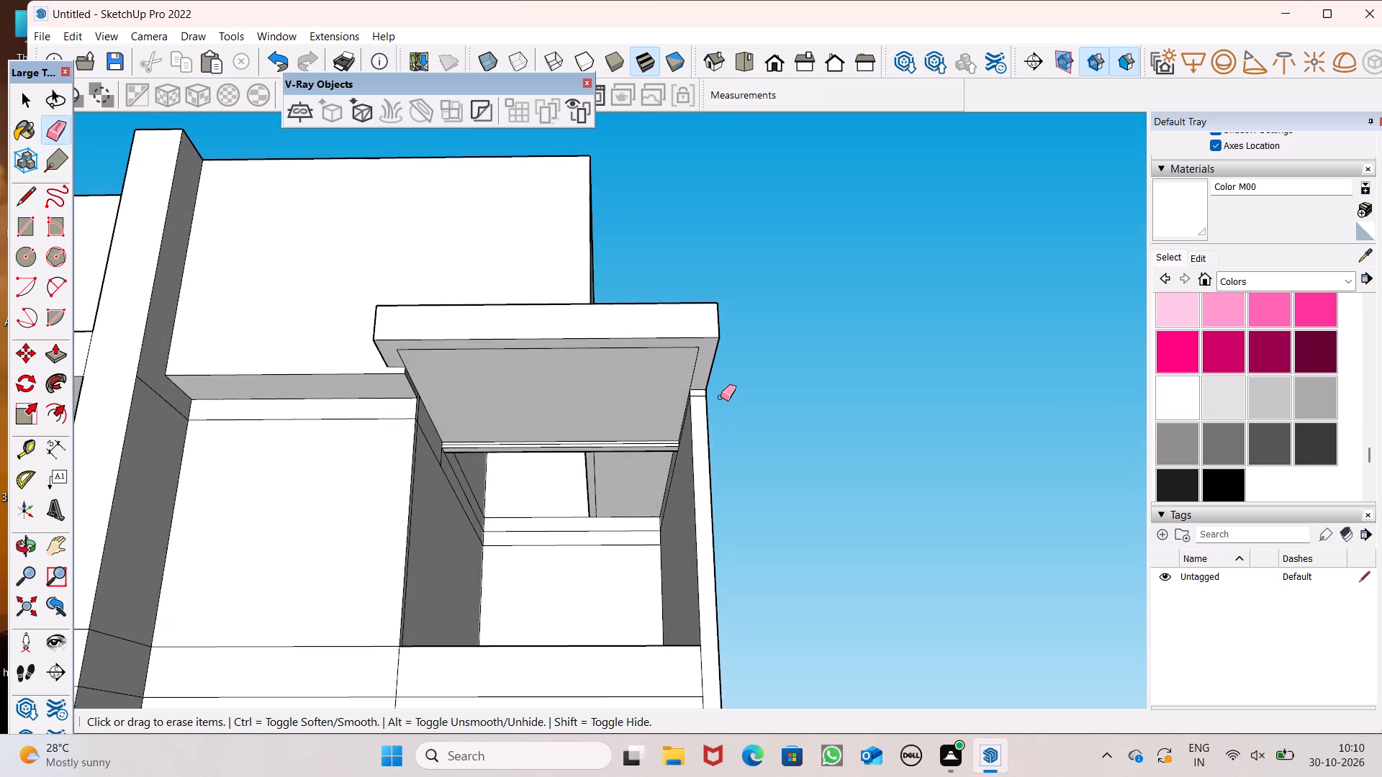
{"action": "scroll", "coordinate": [721, 397], "scroll_direction": "up", "scroll_amount": 6}
{"action": "left_click_drag", "start_coordinate": [674, 391], "coordinate": [673, 401]}
Push/Pull the border face around the inset panel on the canopy's underside downward 3 3/4".
{"action": "scroll", "coordinate": [673, 419], "scroll_direction": "down", "scroll_amount": 11}
{"action": "left_click", "coordinate": [55, 348]}
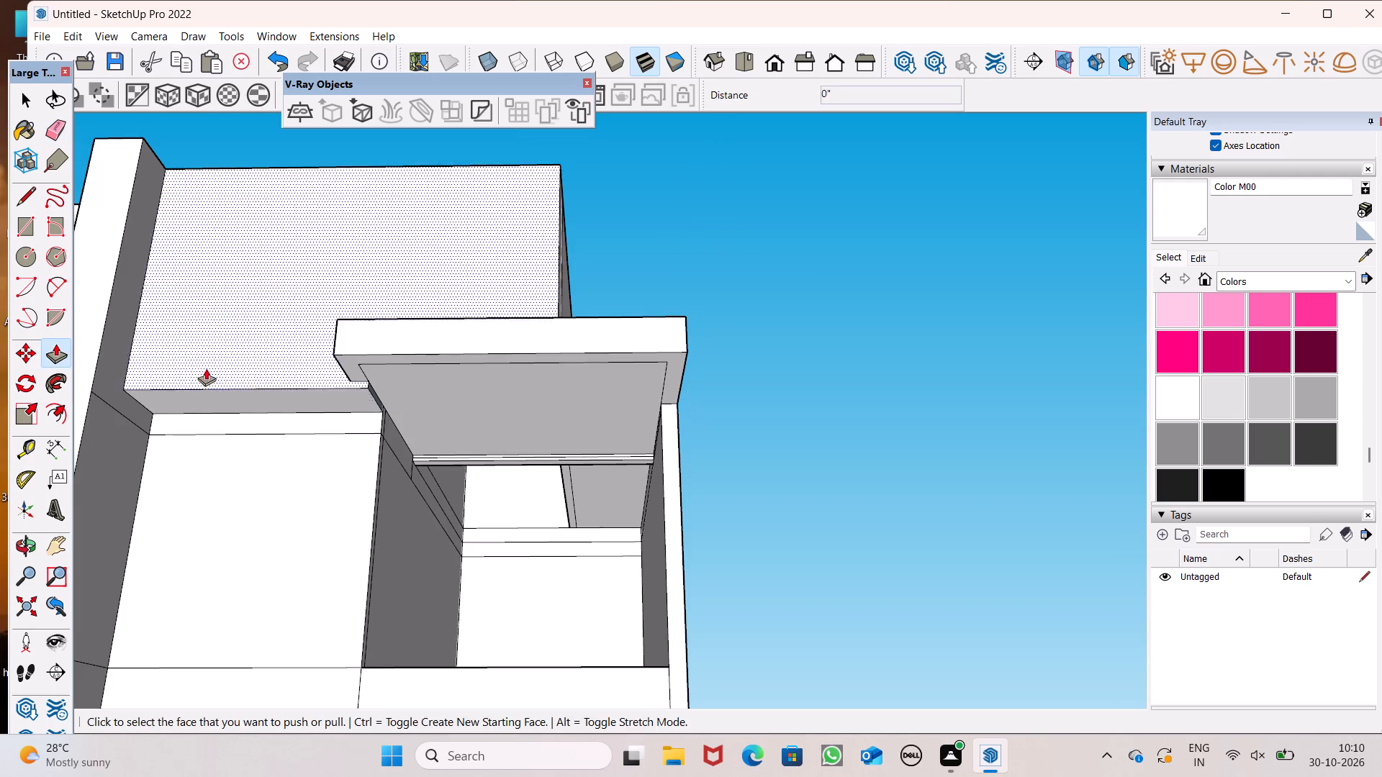
{"action": "middle_click_drag", "start_coordinate": [617, 466], "coordinate": [867, 401]}
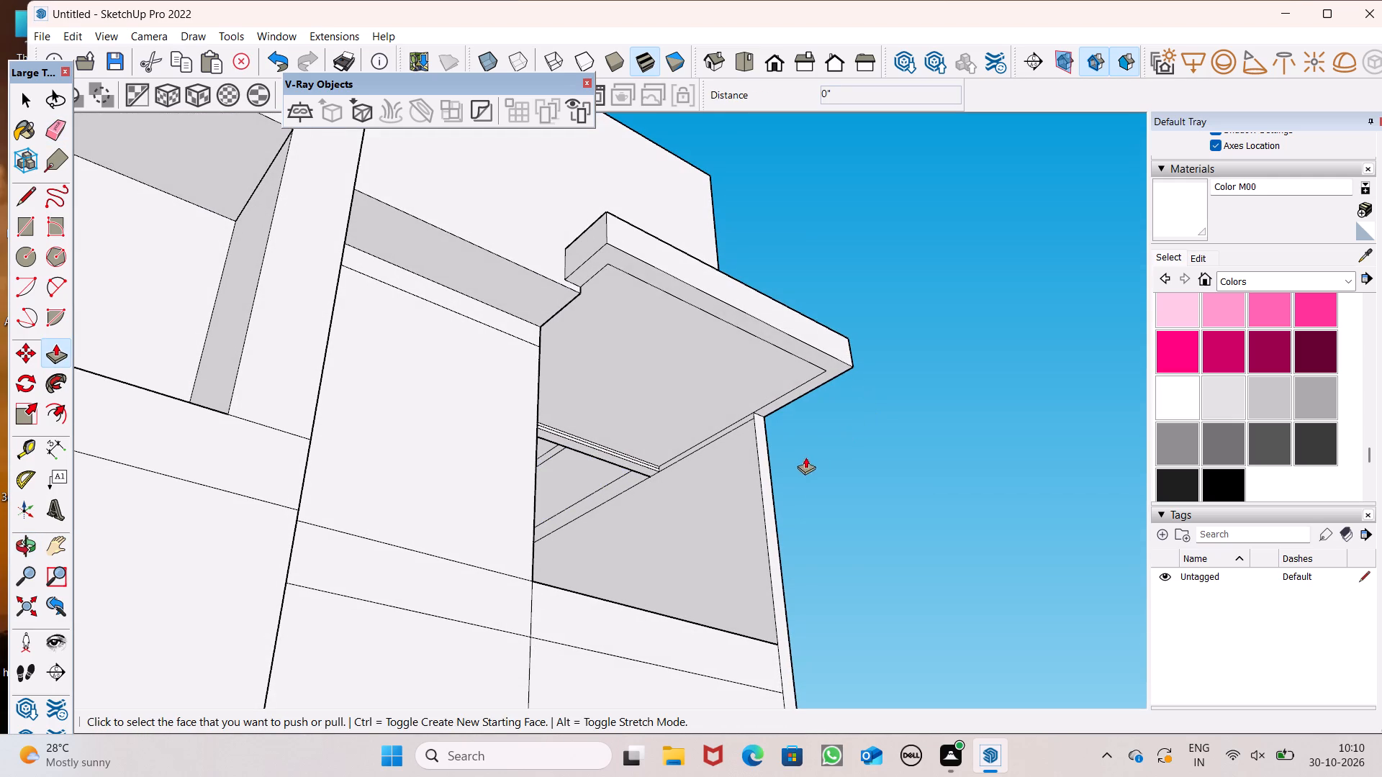
{"action": "scroll", "coordinate": [822, 400], "scroll_direction": "up", "scroll_amount": 1}
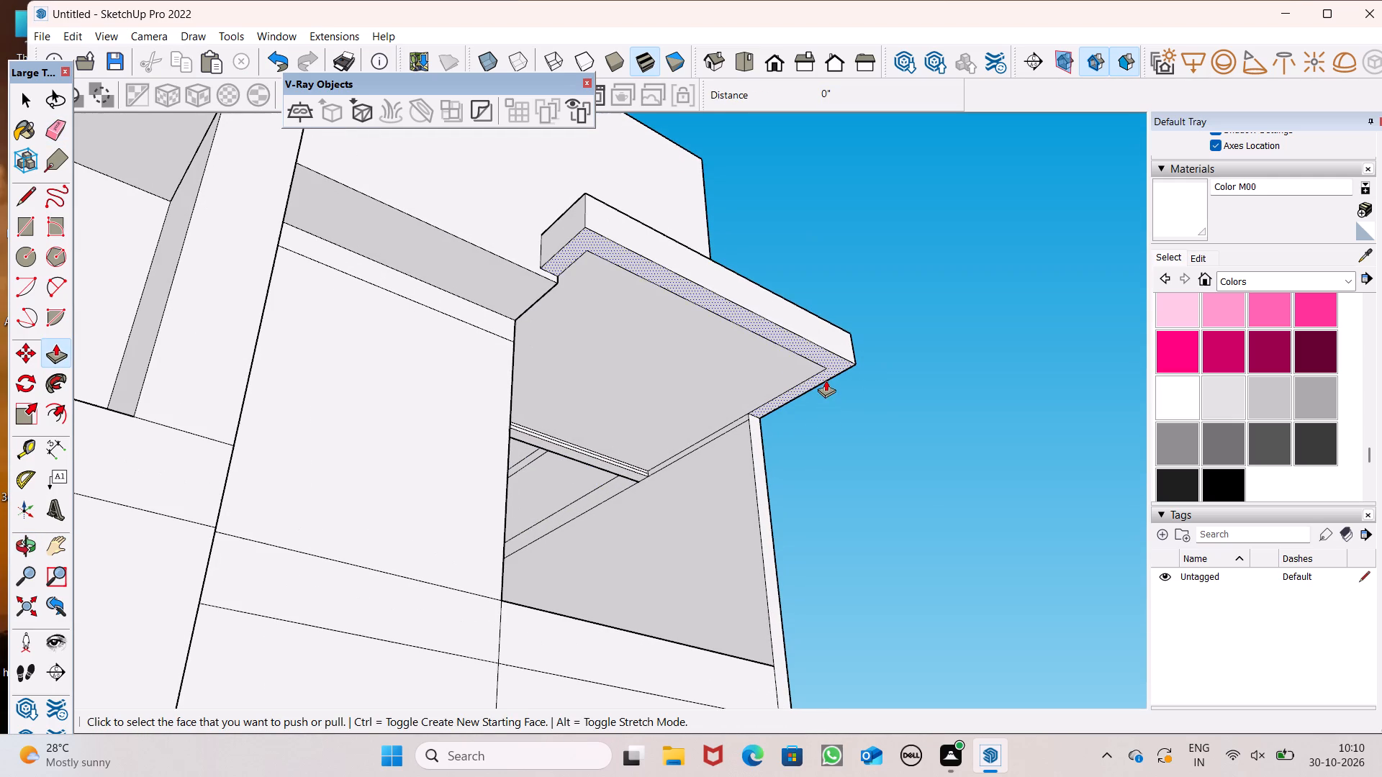
{"action": "left_click", "coordinate": [826, 369]}
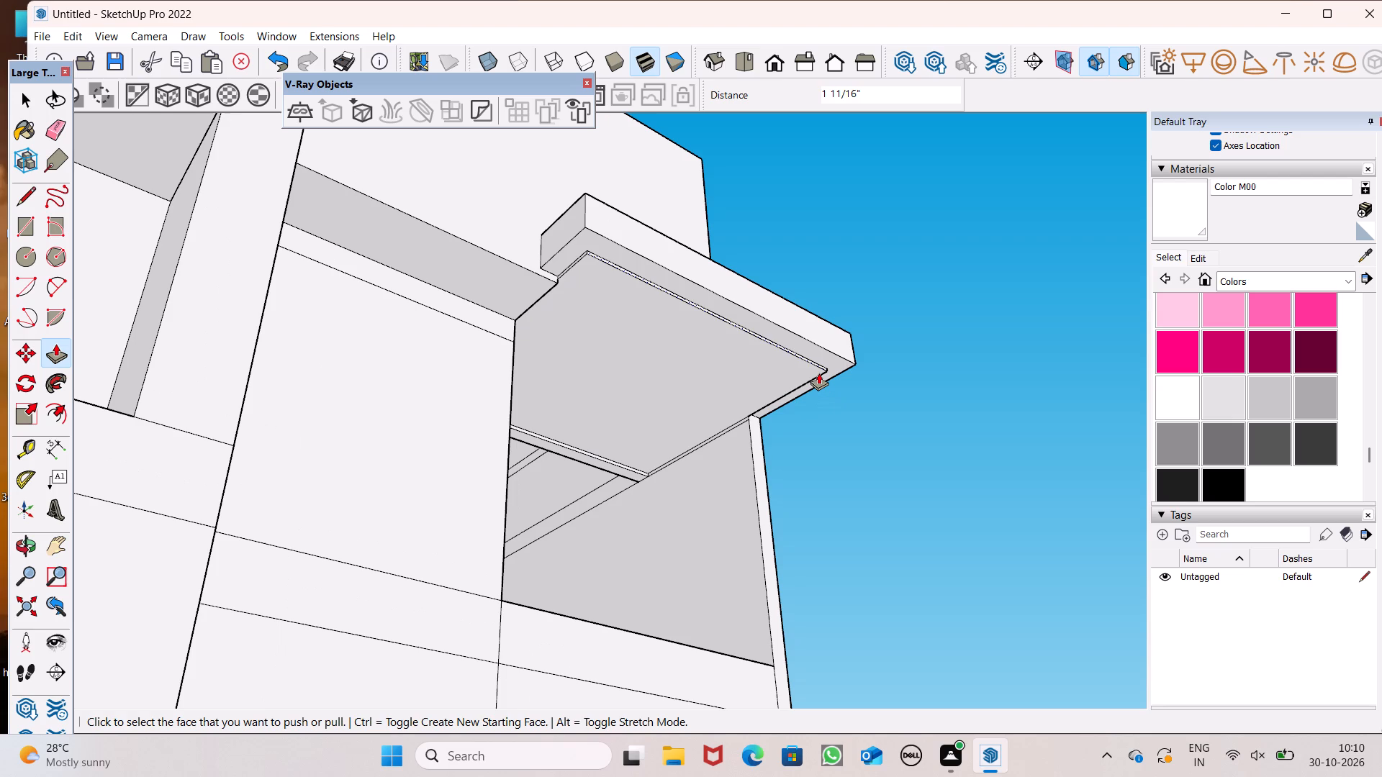
{"action": "key", "text": "ctrl+z"}
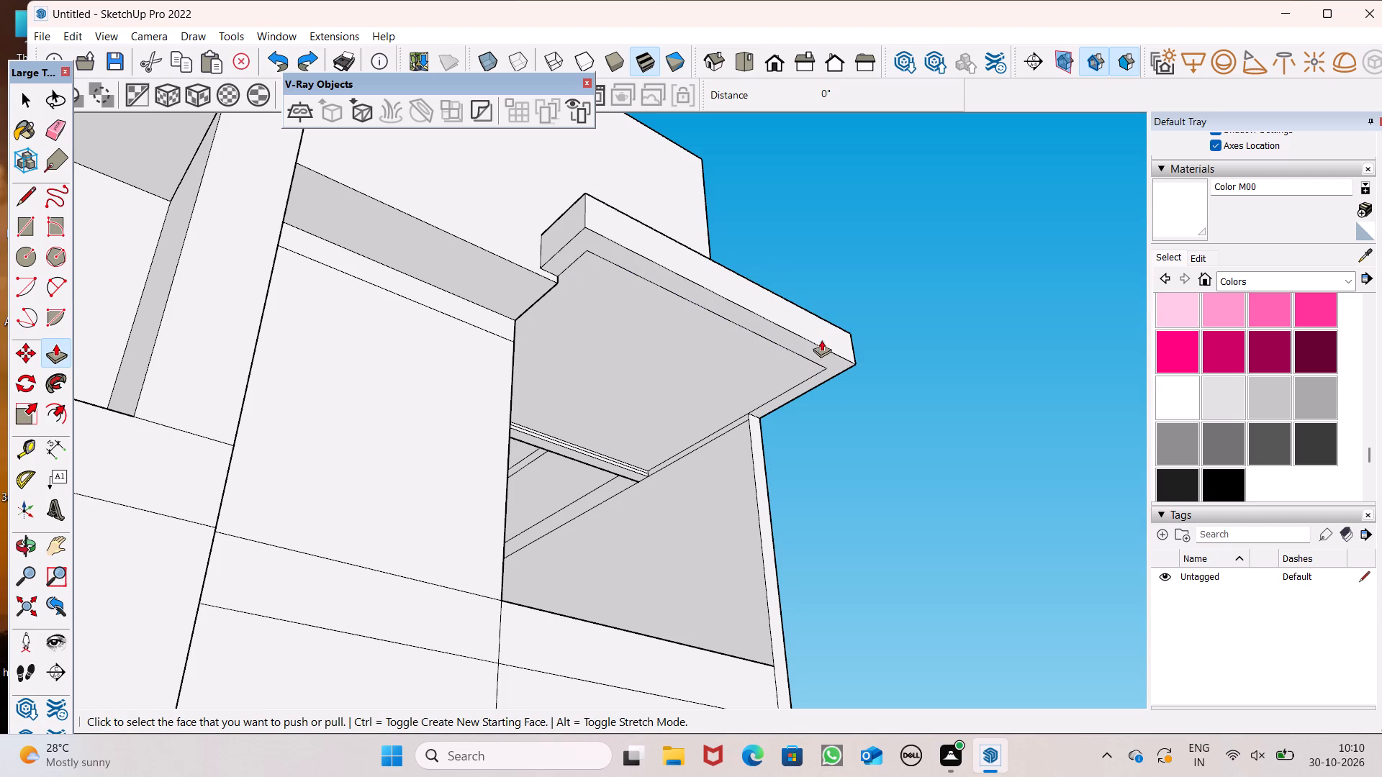
{"action": "left_click_drag", "start_coordinate": [831, 369], "coordinate": [828, 377]}
Push/Pull the front end face of the side wall under the canopy outward about 4' 6 3/8", to the canopy border's inner front edge.
{"action": "scroll", "coordinate": [793, 432], "scroll_direction": "down", "scroll_amount": 2}
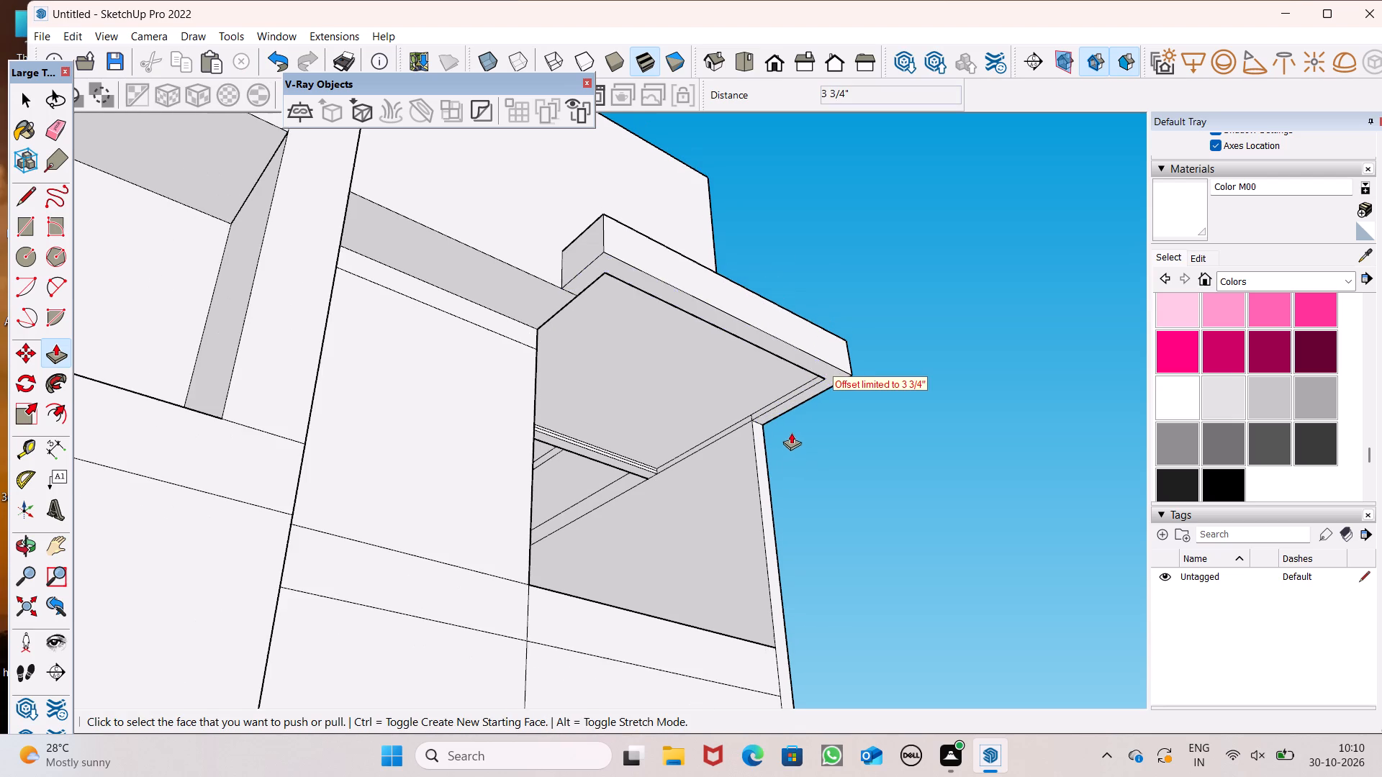
{"action": "middle_click_drag", "start_coordinate": [764, 468], "coordinate": [646, 476]}
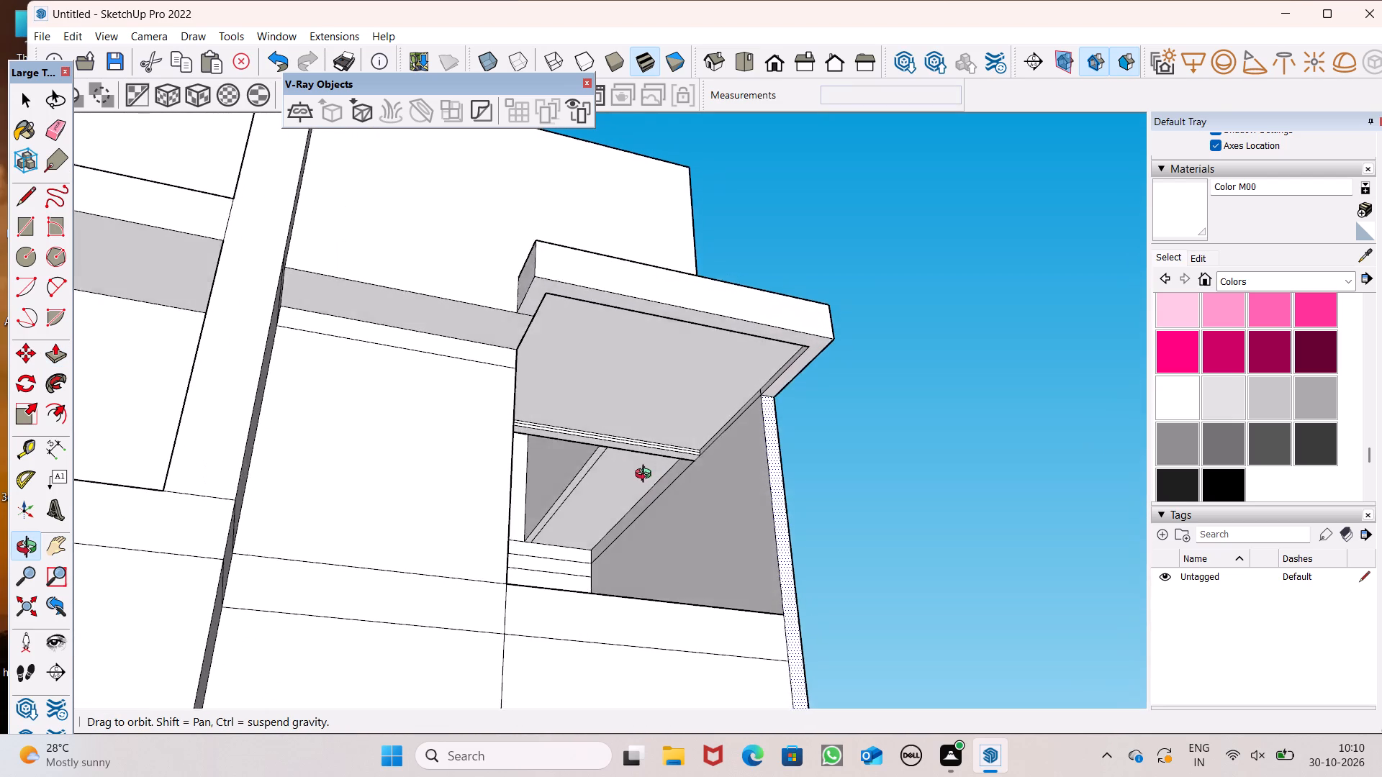
{"action": "middle_click_drag", "start_coordinate": [646, 476], "coordinate": [631, 464]}
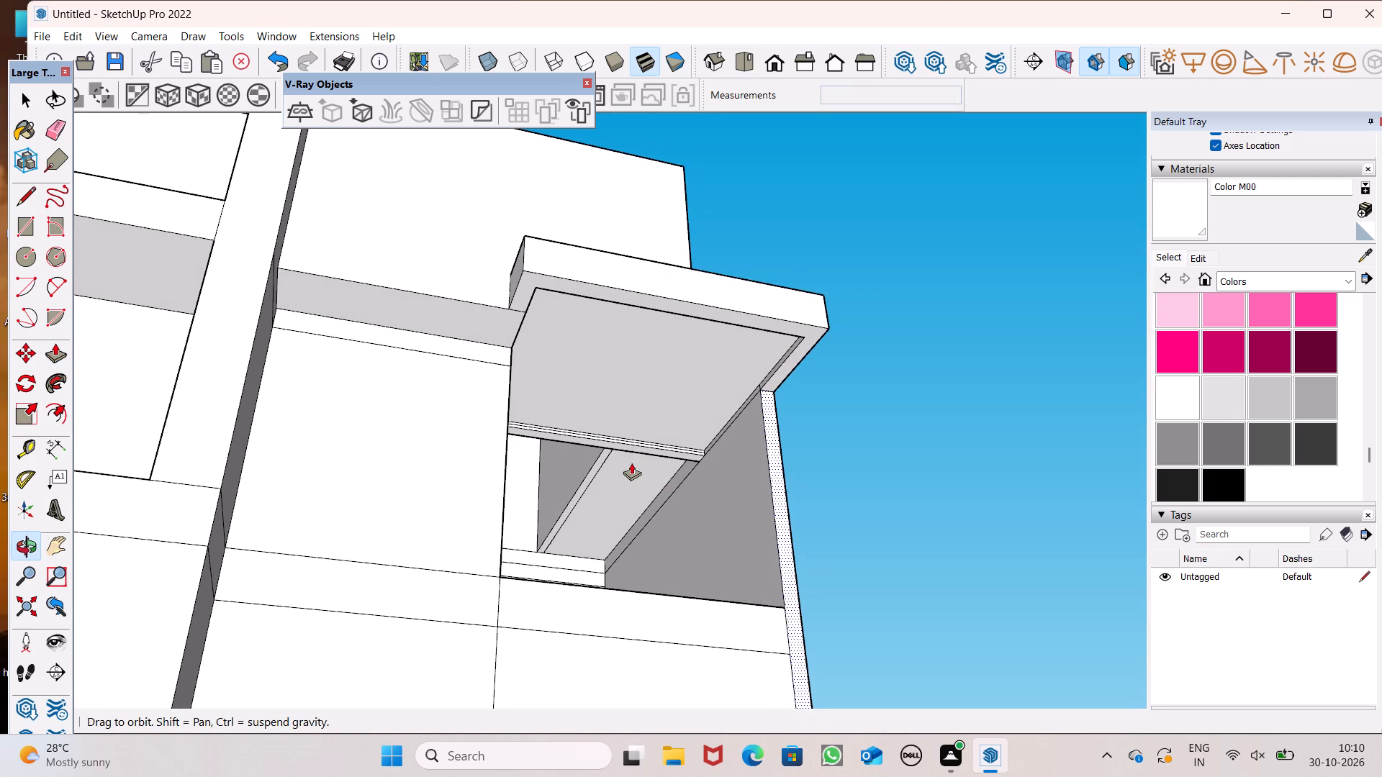
{"action": "left_click_drag", "start_coordinate": [777, 463], "coordinate": [793, 437]}
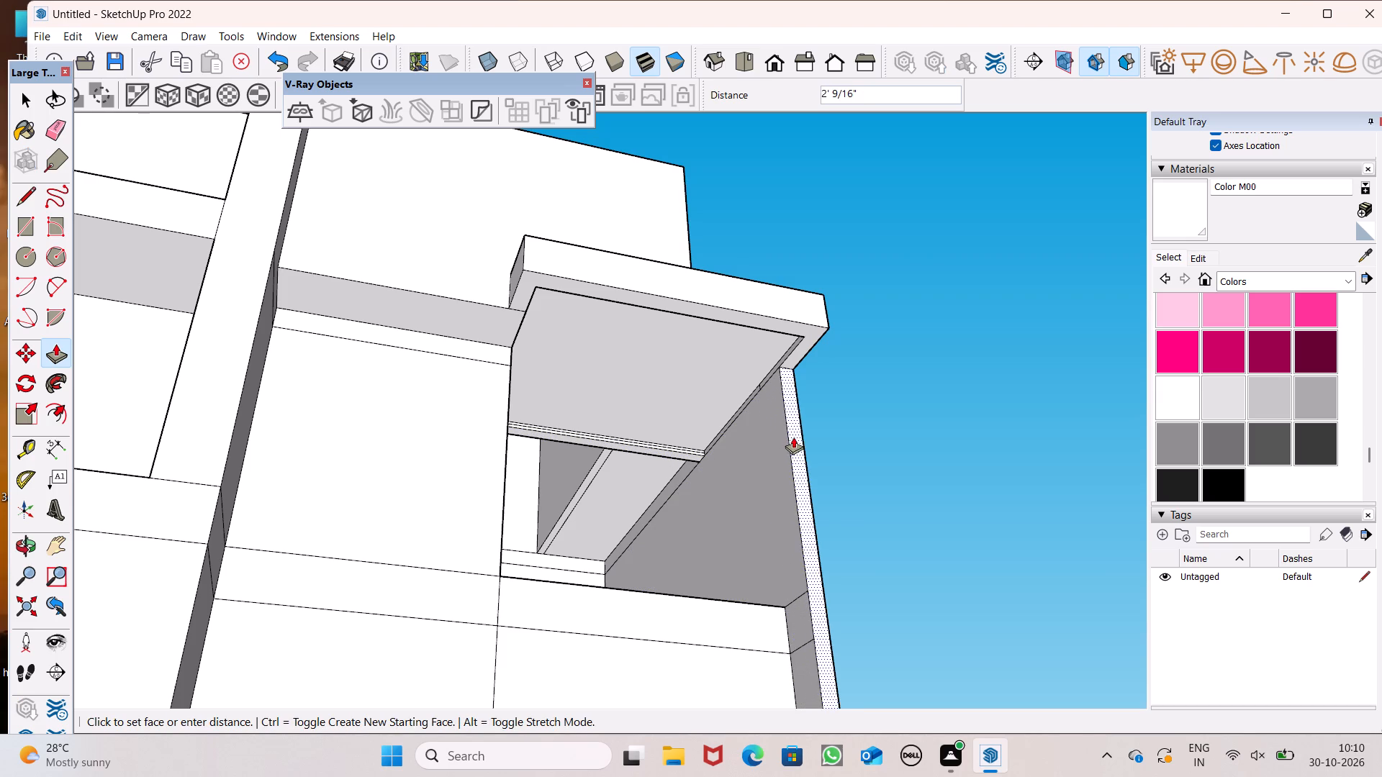
{"action": "left_click_drag", "start_coordinate": [793, 437], "coordinate": [813, 404]}
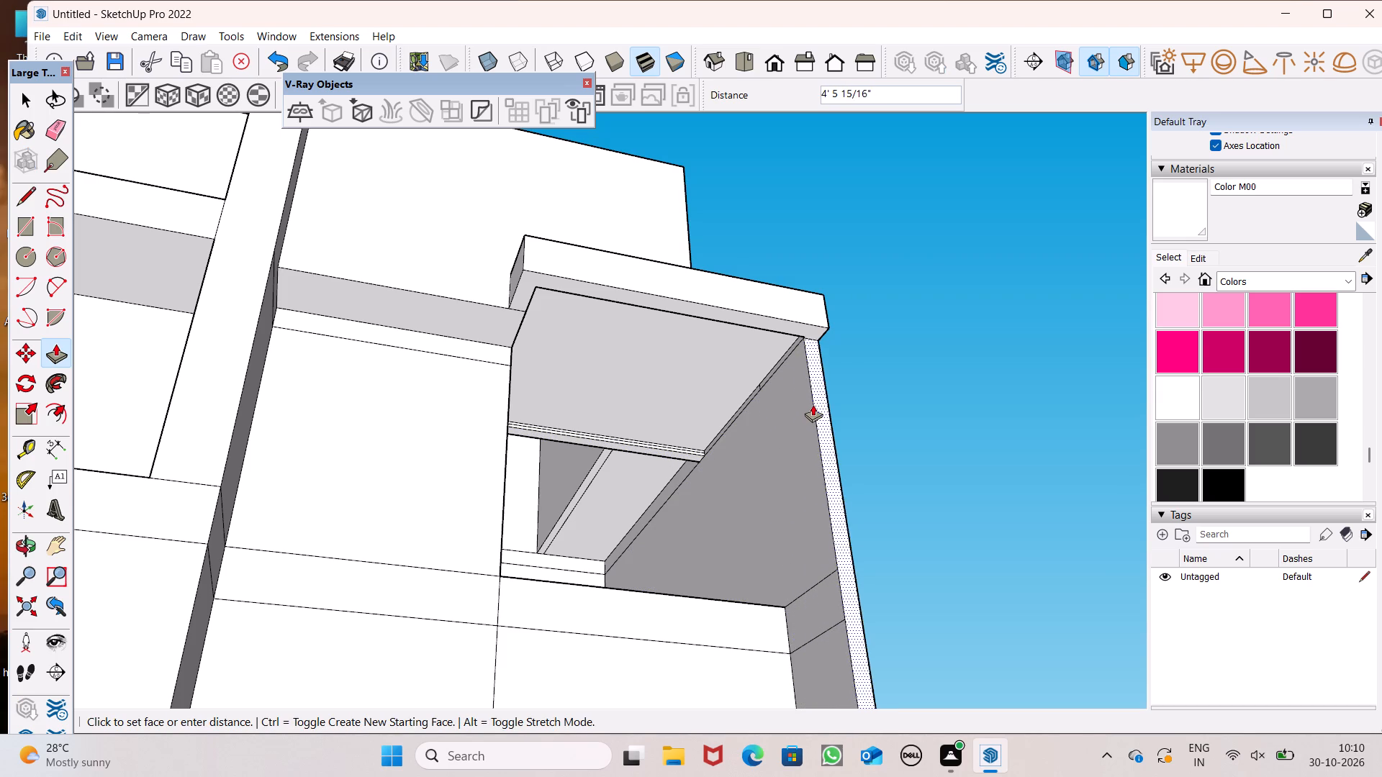
{"action": "left_click_drag", "start_coordinate": [813, 404], "coordinate": [813, 404]}
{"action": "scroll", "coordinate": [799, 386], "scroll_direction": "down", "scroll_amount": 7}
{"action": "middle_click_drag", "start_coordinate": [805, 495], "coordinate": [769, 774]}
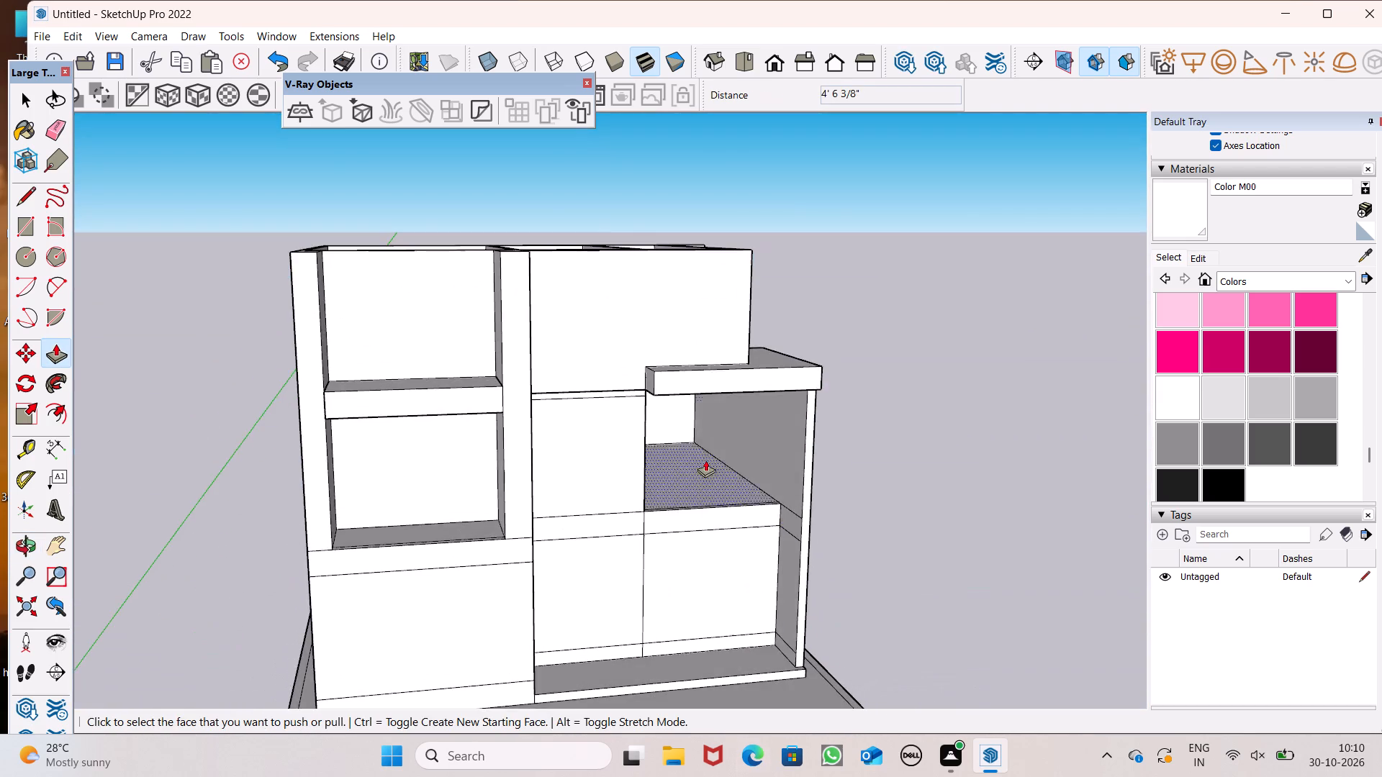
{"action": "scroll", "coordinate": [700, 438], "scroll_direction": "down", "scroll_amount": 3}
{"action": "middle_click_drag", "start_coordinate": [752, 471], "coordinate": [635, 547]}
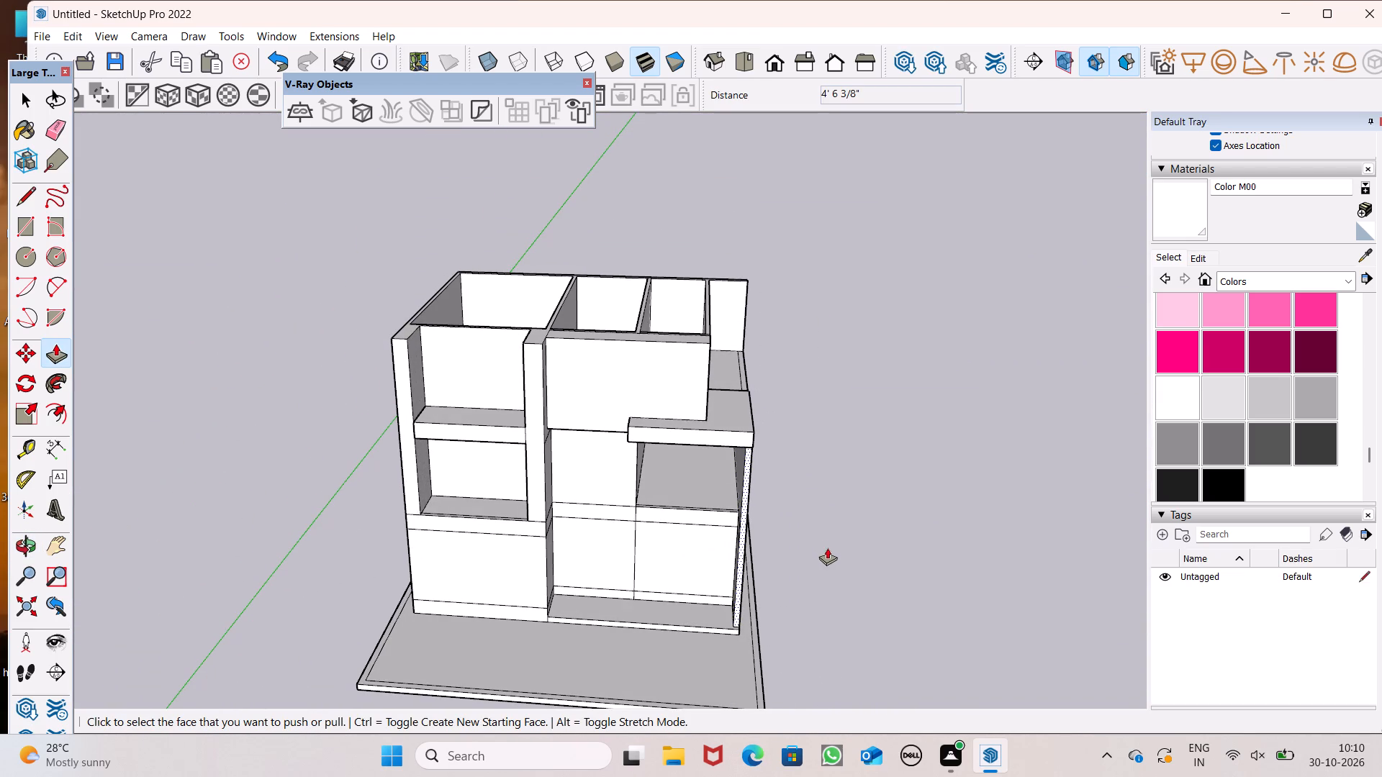
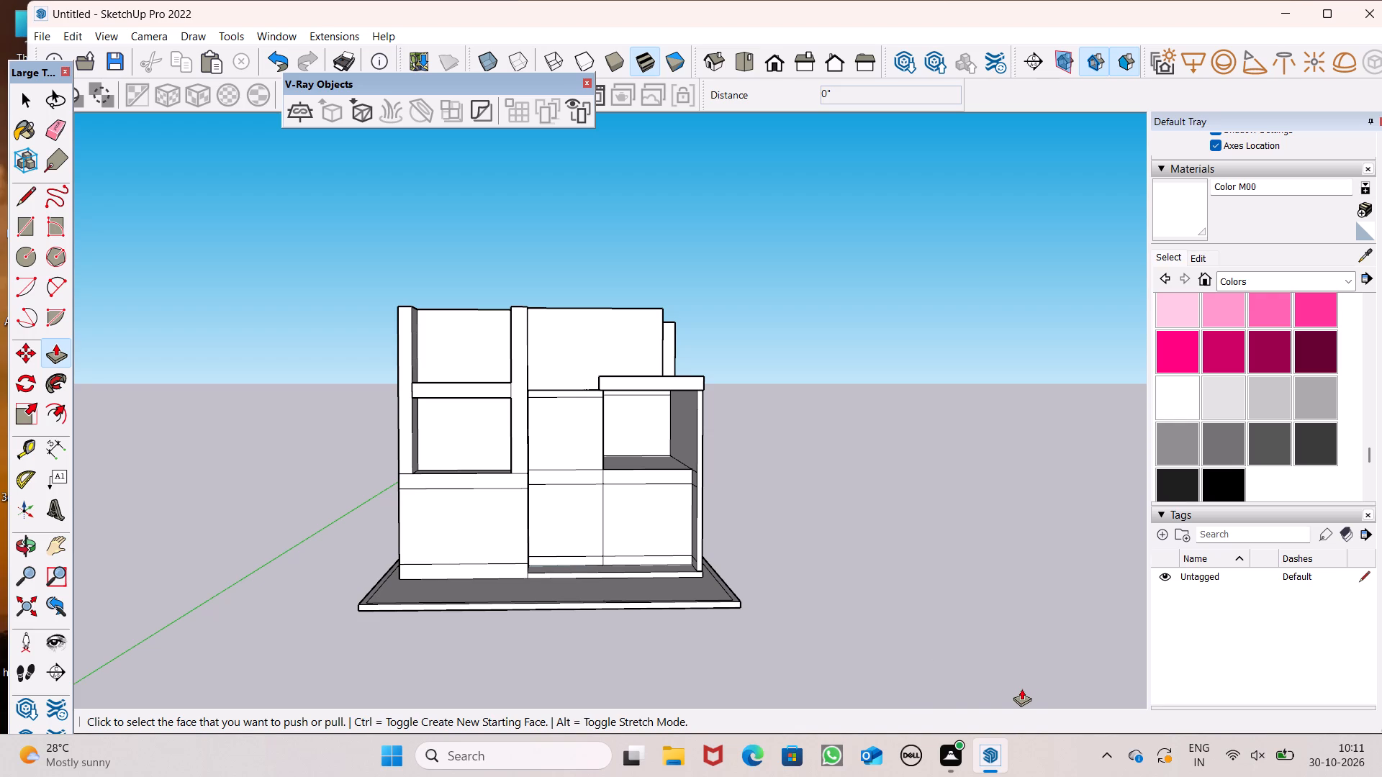
Pull the inner face of the end side wall into the upper opening beneath the projecting roof slab.
{"action": "scroll", "coordinate": [690, 113], "scroll_direction": "down", "scroll_amount": 1}
{"action": "middle_click_drag", "start_coordinate": [767, 473], "coordinate": [739, 506]}
{"action": "scroll", "coordinate": [739, 506], "scroll_direction": "up", "scroll_amount": 1}
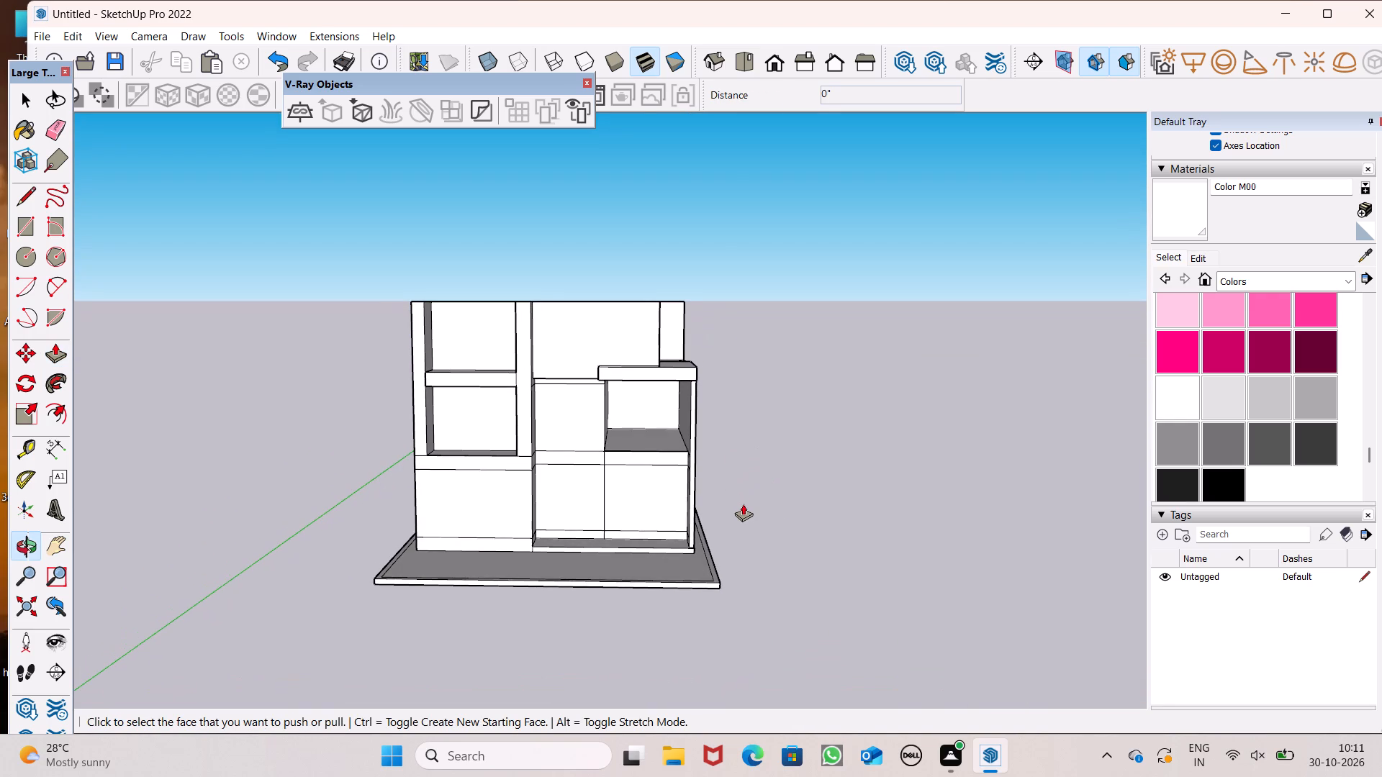
{"action": "scroll", "coordinate": [767, 493], "scroll_direction": "up", "scroll_amount": 6}
{"action": "middle_click_drag", "start_coordinate": [733, 452], "coordinate": [804, 441]}
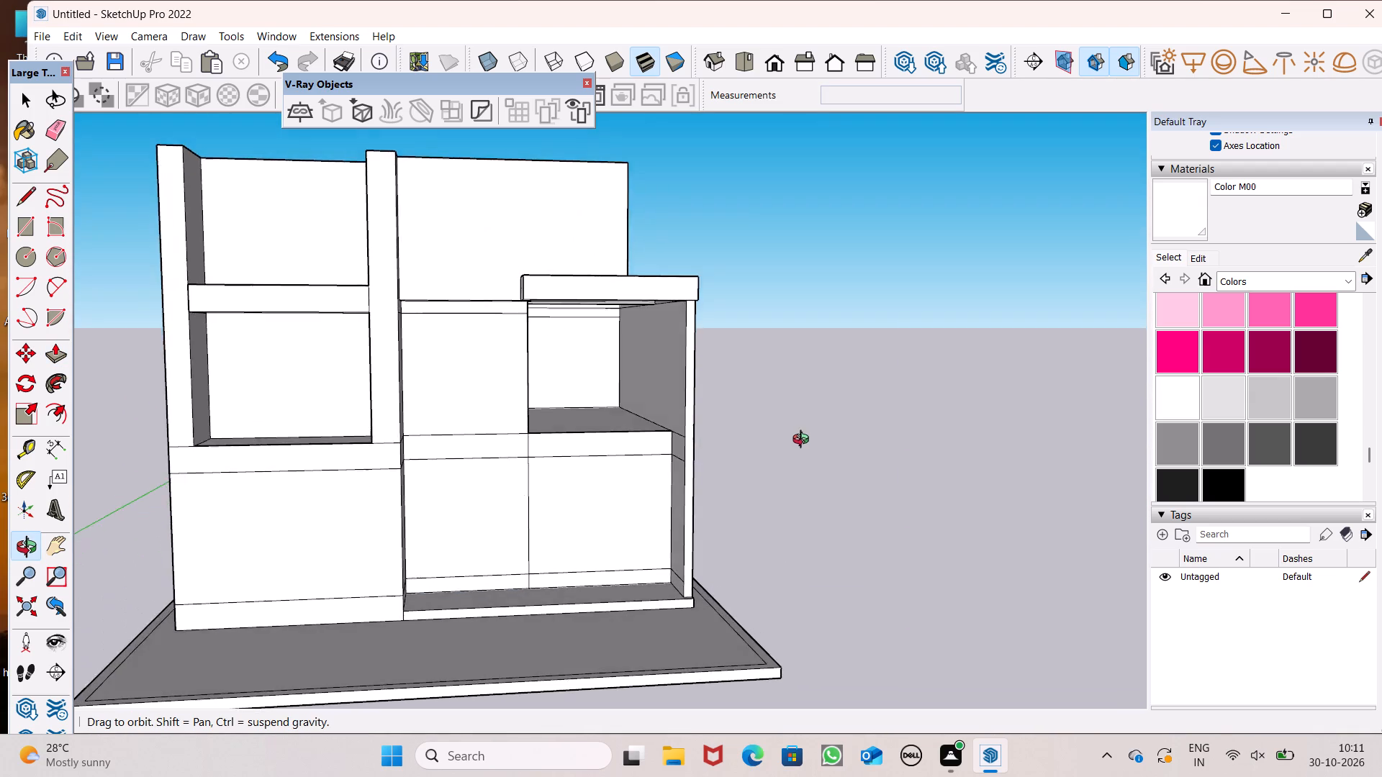
{"action": "middle_click_drag", "start_coordinate": [804, 441], "coordinate": [895, 443]}
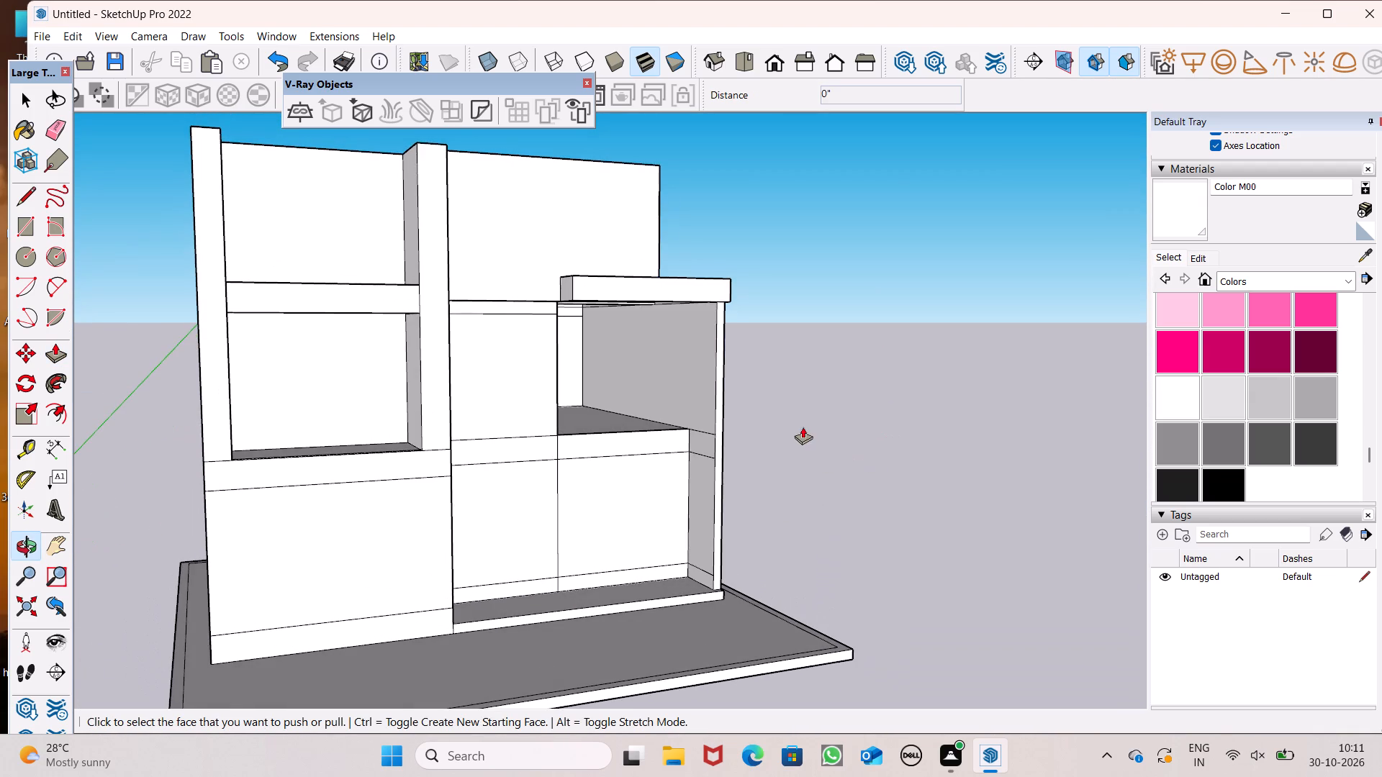
{"action": "scroll", "coordinate": [803, 427], "scroll_direction": "down", "scroll_amount": 2}
{"action": "middle_click_drag", "start_coordinate": [803, 427], "coordinate": [806, 475]}
{"action": "scroll", "coordinate": [721, 401], "scroll_direction": "up", "scroll_amount": 2}
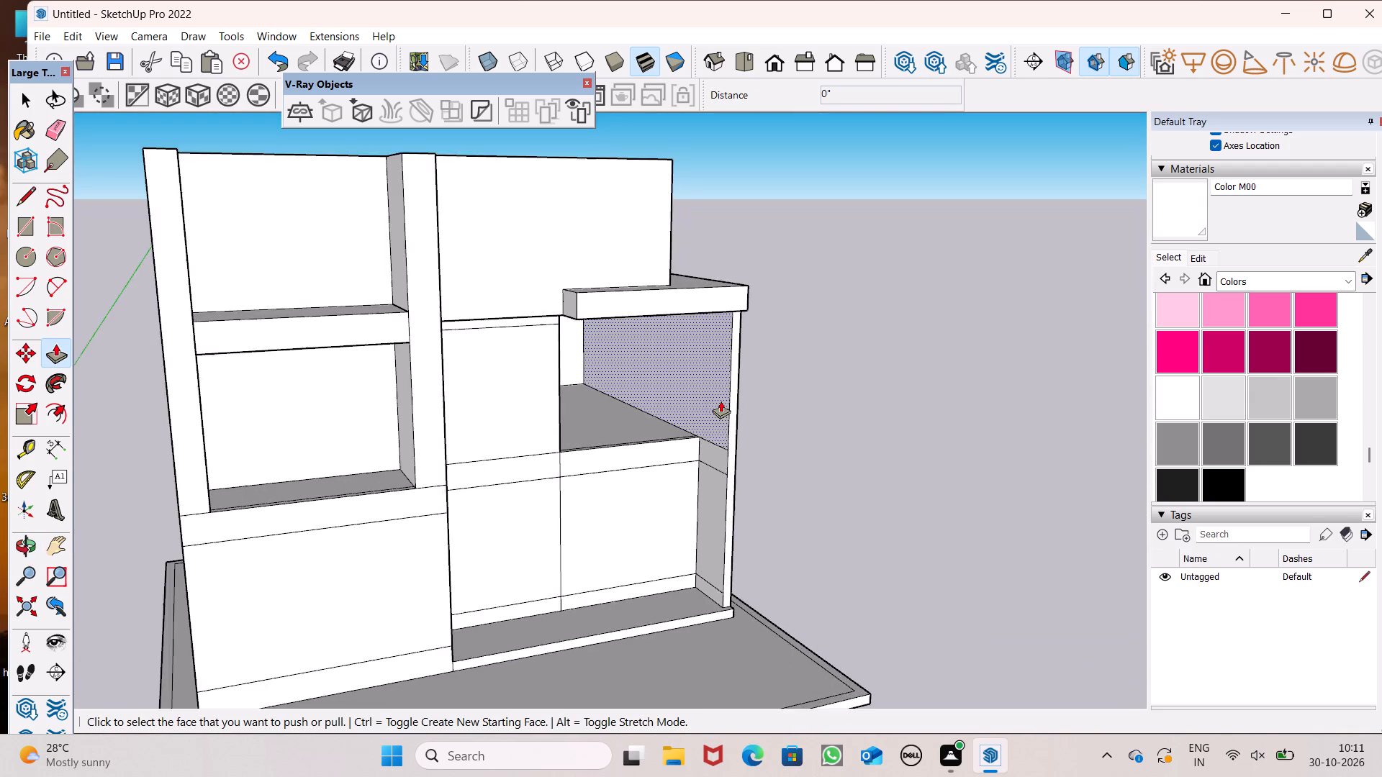
{"action": "scroll", "coordinate": [721, 401], "scroll_direction": "up", "scroll_amount": 2}
{"action": "middle_click_drag", "start_coordinate": [711, 427], "coordinate": [805, 337]}
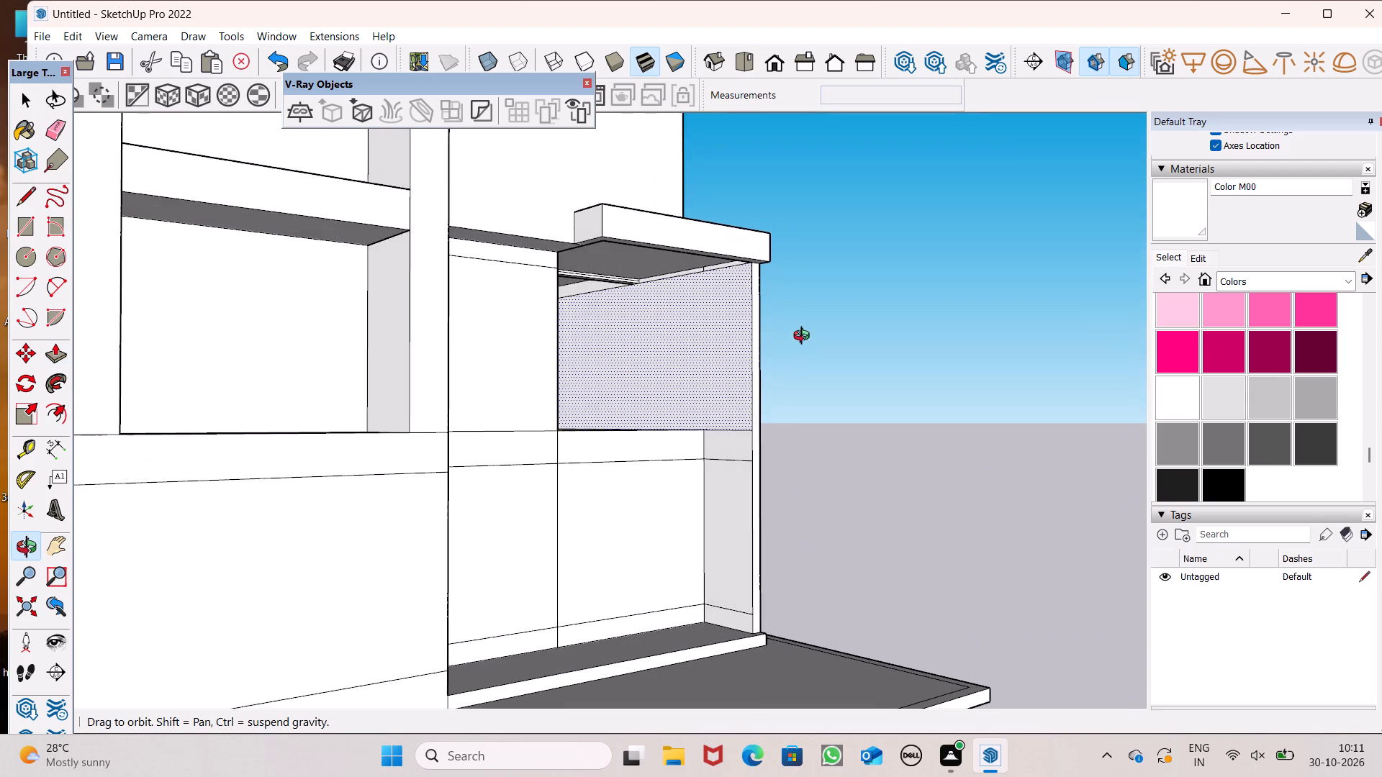
{"action": "middle_click_drag", "start_coordinate": [805, 337], "coordinate": [763, 381]}
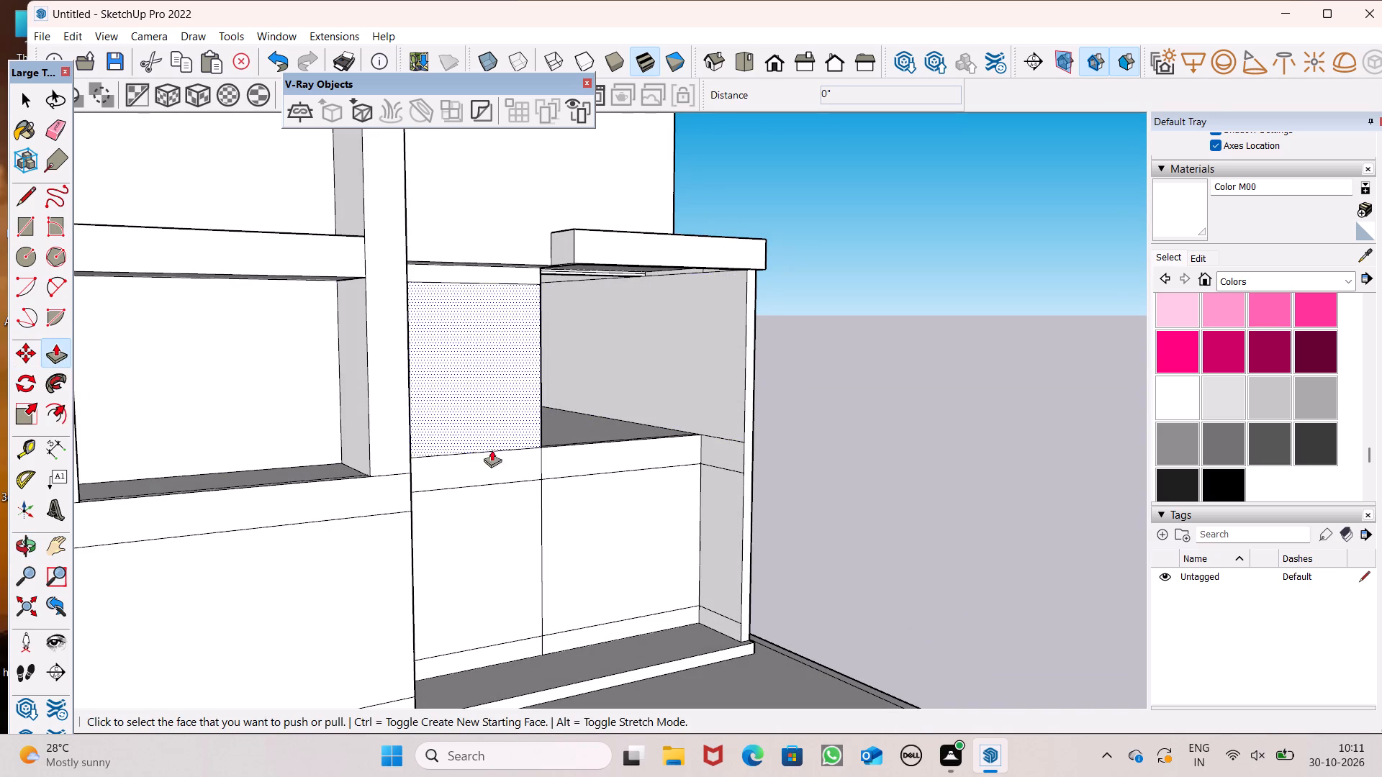
{"action": "scroll", "coordinate": [636, 453], "scroll_direction": "up", "scroll_amount": 1}
{"action": "scroll", "coordinate": [638, 453], "scroll_direction": "down", "scroll_amount": 1}
{"action": "scroll", "coordinate": [638, 453], "scroll_direction": "up", "scroll_amount": 4}
{"action": "middle_click_drag", "start_coordinate": [721, 388], "coordinate": [703, 429]}
{"action": "scroll", "coordinate": [703, 428], "scroll_direction": "up", "scroll_amount": 1}
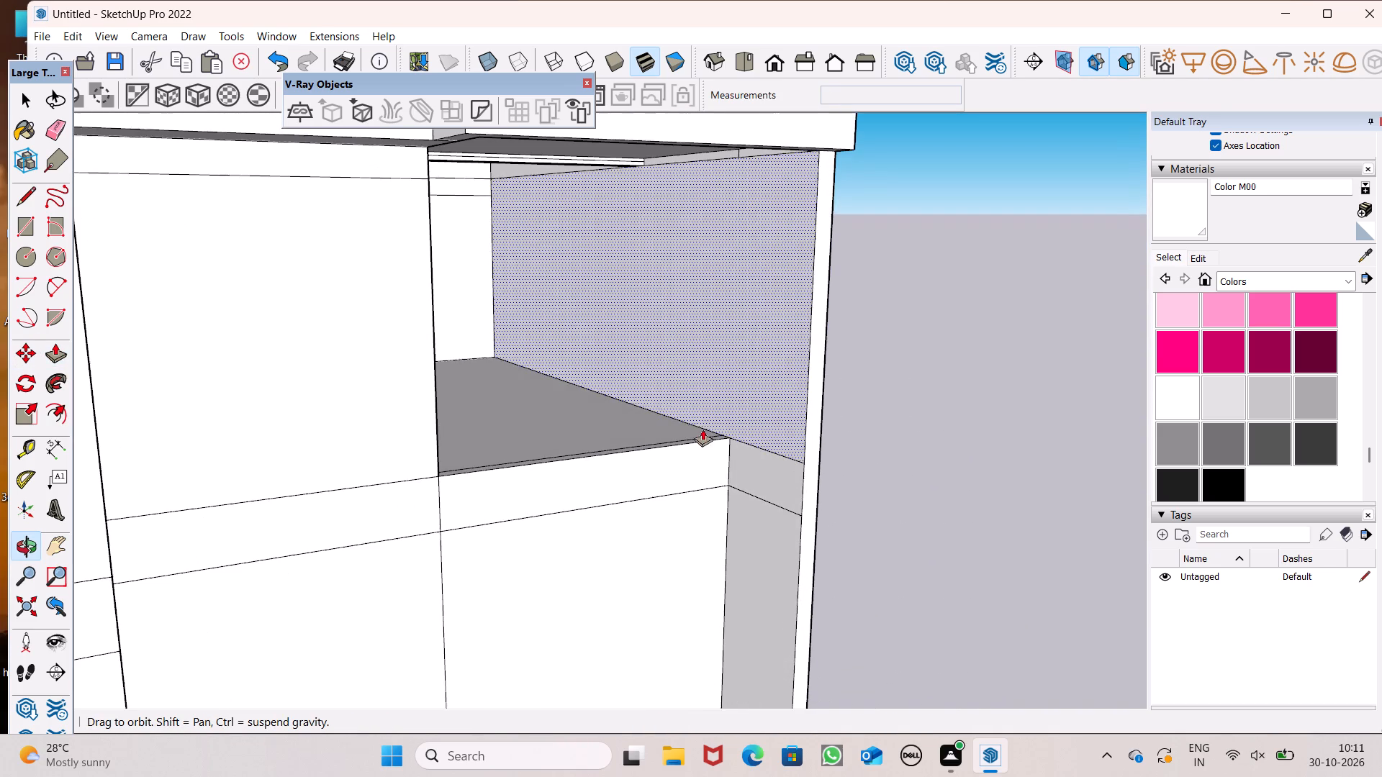
{"action": "left_click_drag", "start_coordinate": [698, 402], "coordinate": [676, 423]}
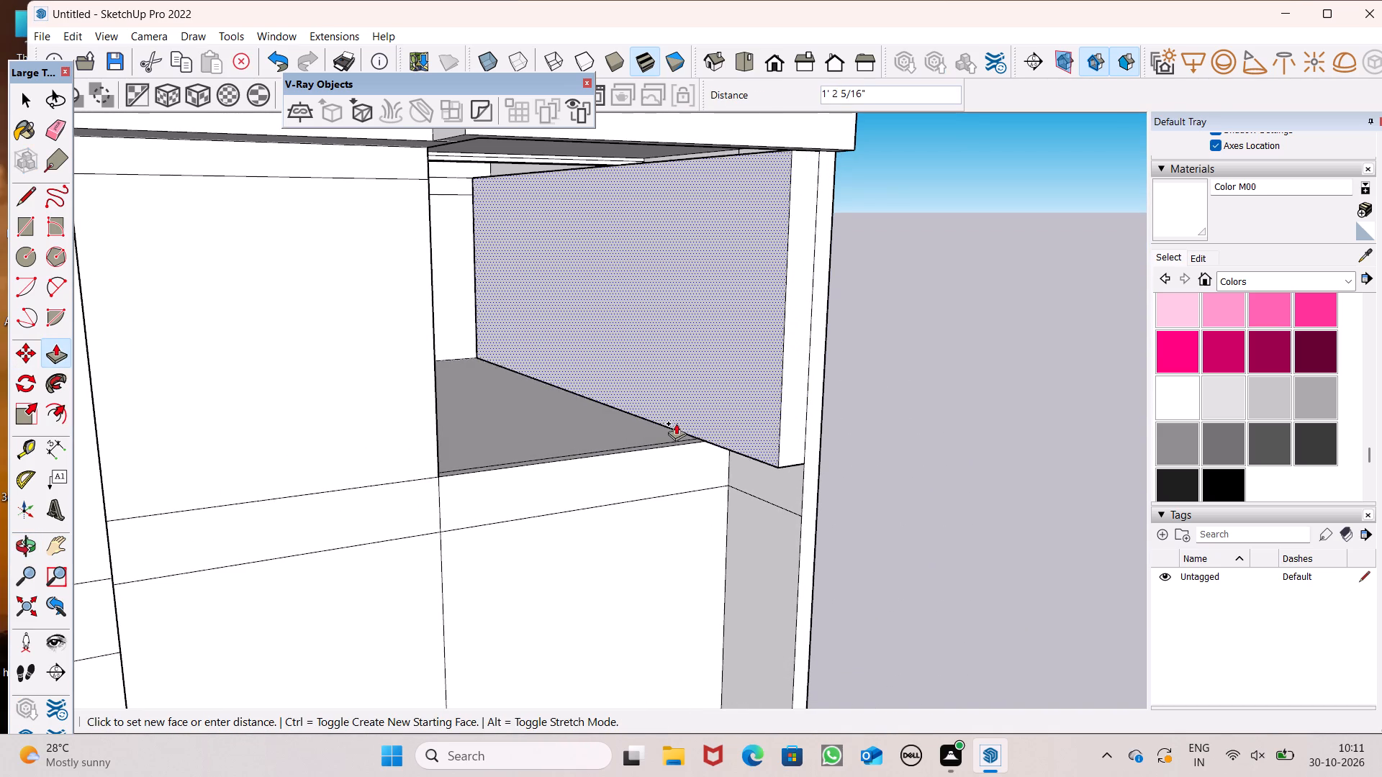
{"action": "left_click_drag", "start_coordinate": [676, 423], "coordinate": [664, 431]}
Pull the same inner side face further into the upper opening by about 7 1/16".
{"action": "middle_click_drag", "start_coordinate": [807, 488], "coordinate": [673, 517]}
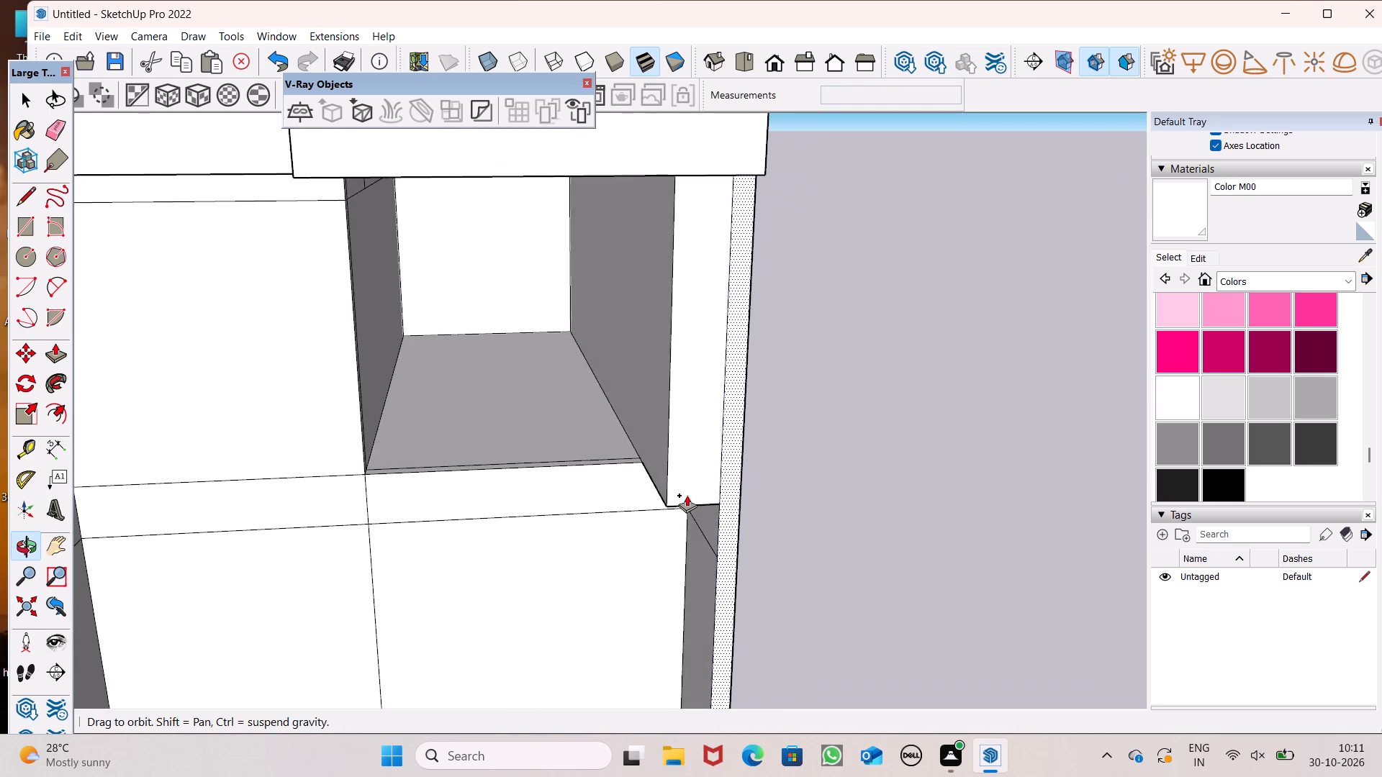
{"action": "scroll", "coordinate": [656, 470], "scroll_direction": "up", "scroll_amount": 3}
{"action": "left_click_drag", "start_coordinate": [657, 447], "coordinate": [643, 460]}
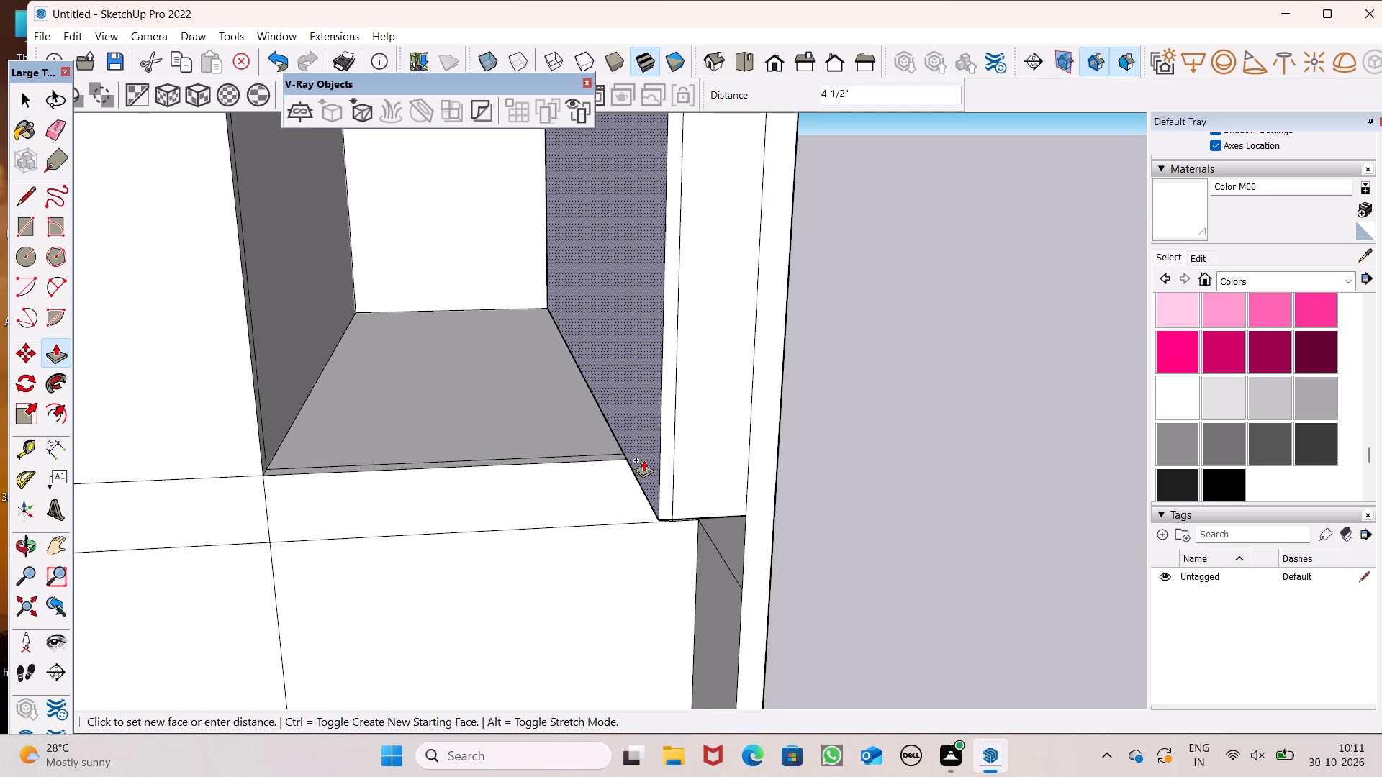
{"action": "left_click_drag", "start_coordinate": [643, 460], "coordinate": [636, 462]}
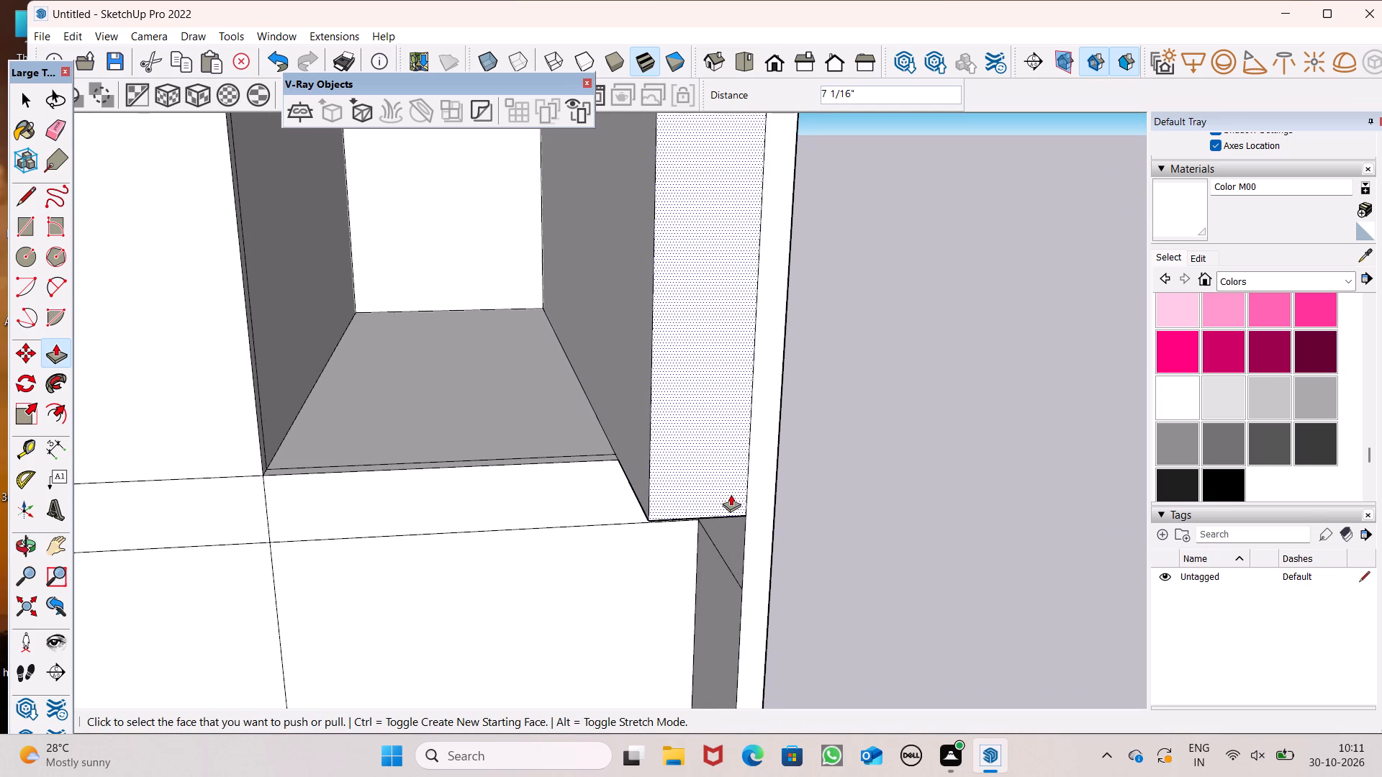
Push the front face of the thickened side wall back about 8 13/16" from the outer wall's front edge.
{"action": "left_click_drag", "start_coordinate": [723, 496], "coordinate": [715, 486]}
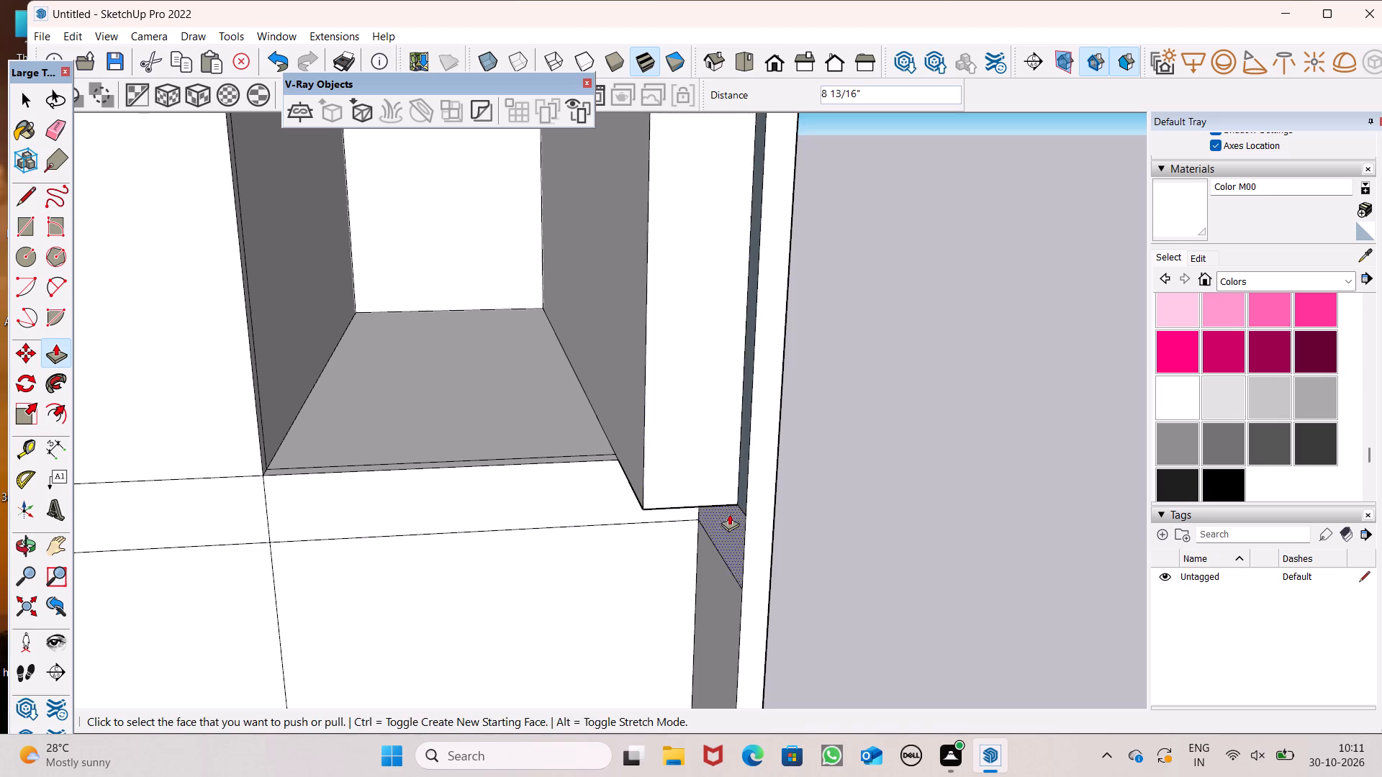
Widen the thickened side wall by pulling its inner face about 5 3/4" further into the opening.
{"action": "middle_click_drag", "start_coordinate": [738, 519], "coordinate": [730, 450]}
{"action": "scroll", "coordinate": [730, 448], "scroll_direction": "up", "scroll_amount": 1}
{"action": "scroll", "coordinate": [731, 448], "scroll_direction": "down", "scroll_amount": 5}
{"action": "middle_click_drag", "start_coordinate": [731, 449], "coordinate": [790, 378]}
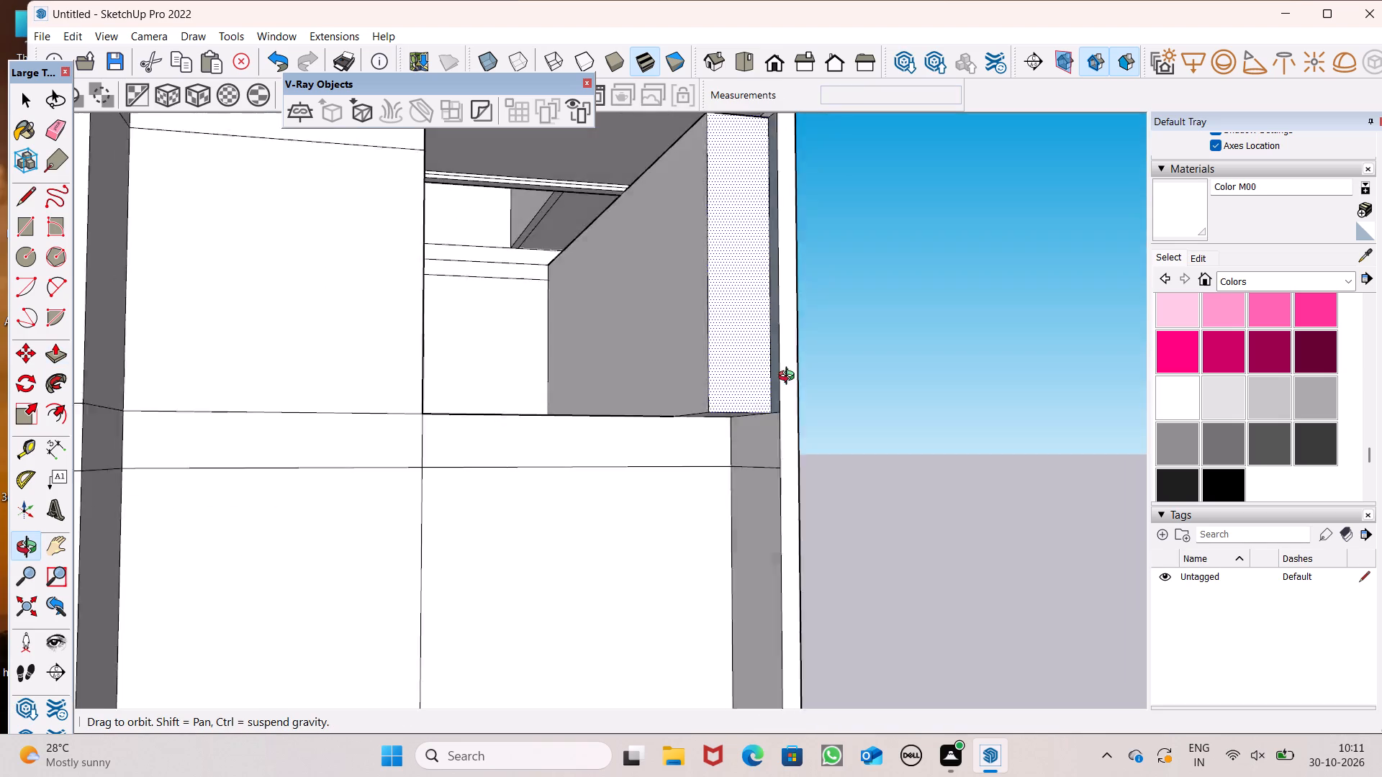
{"action": "middle_click_drag", "start_coordinate": [790, 378], "coordinate": [816, 399]}
{"action": "scroll", "coordinate": [762, 411], "scroll_direction": "up", "scroll_amount": 2}
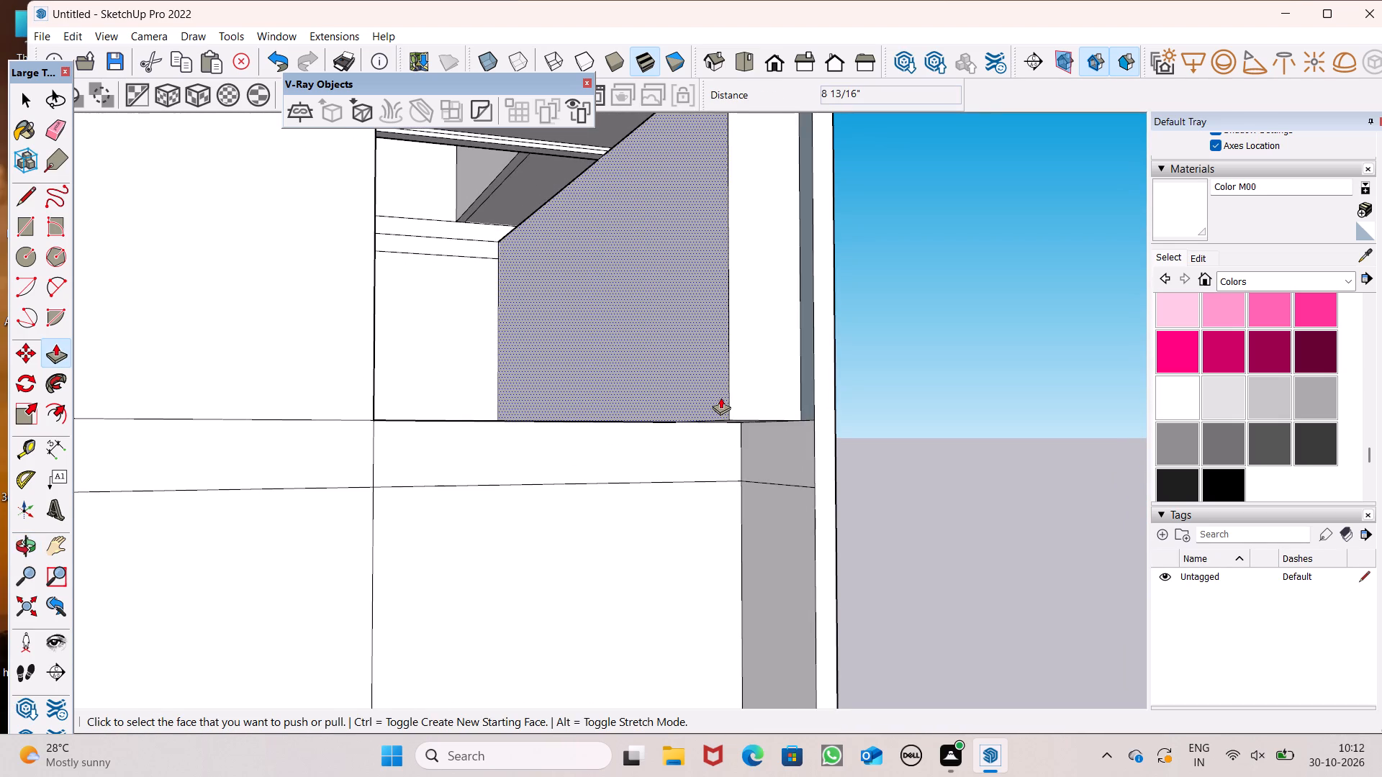
{"action": "left_click_drag", "start_coordinate": [721, 397], "coordinate": [706, 404]}
Extend the underside of the thickened wall down to the base slab in three pulls of 2', 10' and 1' 3", forming a full-height pillar.
{"action": "scroll", "coordinate": [705, 369], "scroll_direction": "down", "scroll_amount": 4}
{"action": "middle_click_drag", "start_coordinate": [751, 388], "coordinate": [734, 264]}
{"action": "scroll", "coordinate": [734, 264], "scroll_direction": "down", "scroll_amount": 3}
{"action": "middle_click_drag", "start_coordinate": [767, 347], "coordinate": [774, 410]}
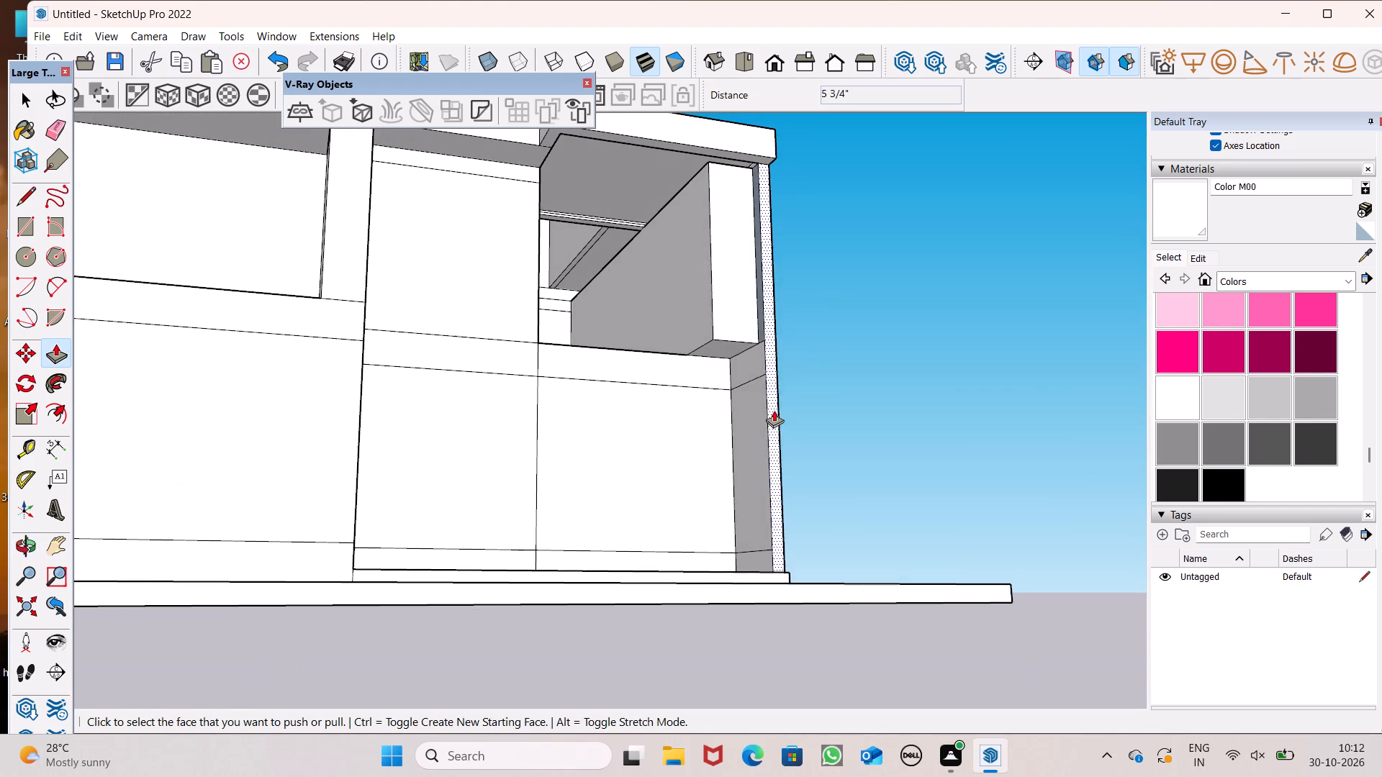
{"action": "left_click_drag", "start_coordinate": [718, 353], "coordinate": [718, 529]}
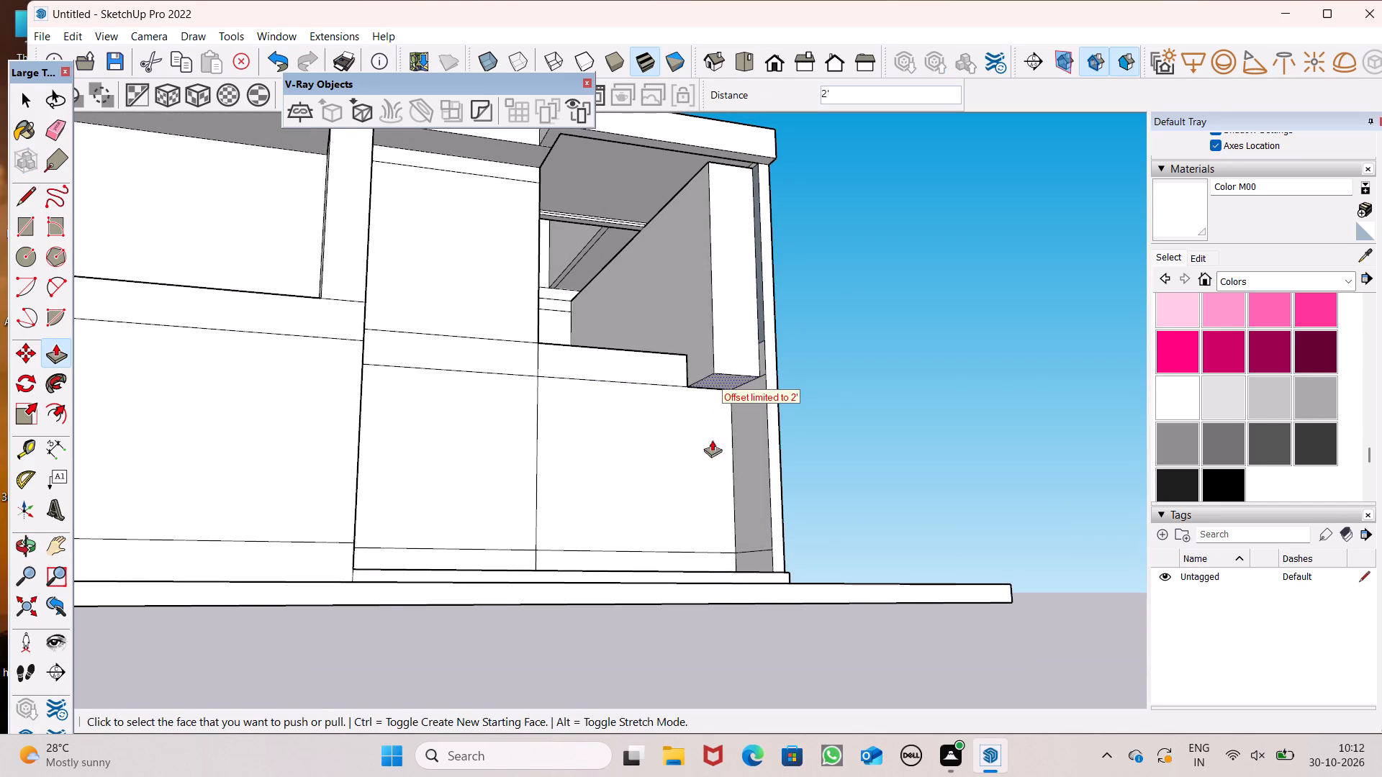
{"action": "left_click_drag", "start_coordinate": [713, 378], "coordinate": [762, 568]}
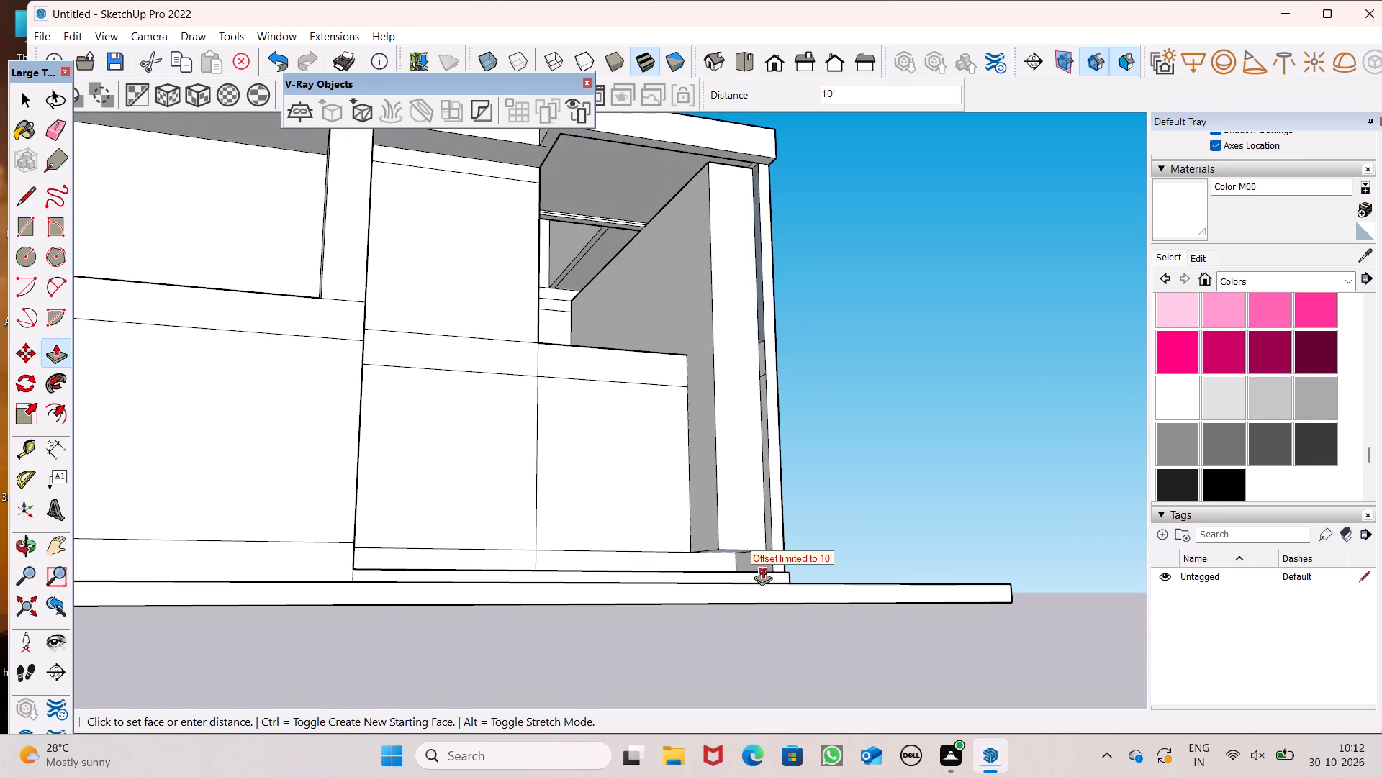
{"action": "left_click_drag", "start_coordinate": [762, 568], "coordinate": [764, 563]}
{"action": "scroll", "coordinate": [731, 525], "scroll_direction": "up", "scroll_amount": 10}
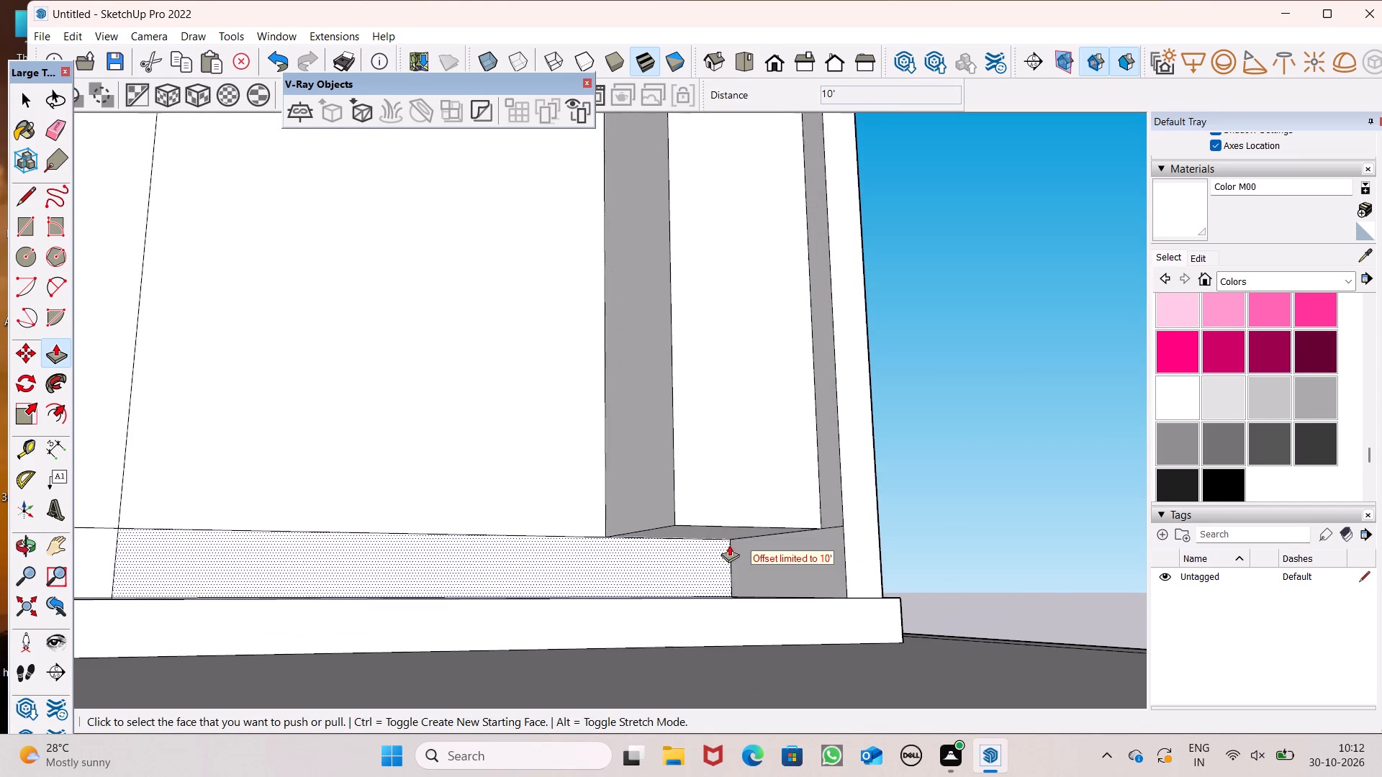
{"action": "left_click_drag", "start_coordinate": [742, 528], "coordinate": [838, 598]}
Erase the leftover horizontal edges on the narrow outer-wall strip beside the new pillar.
{"action": "scroll", "coordinate": [791, 526], "scroll_direction": "down", "scroll_amount": 4}
{"action": "middle_click_drag", "start_coordinate": [801, 572], "coordinate": [825, 658]}
{"action": "scroll", "coordinate": [800, 546], "scroll_direction": "down", "scroll_amount": 10}
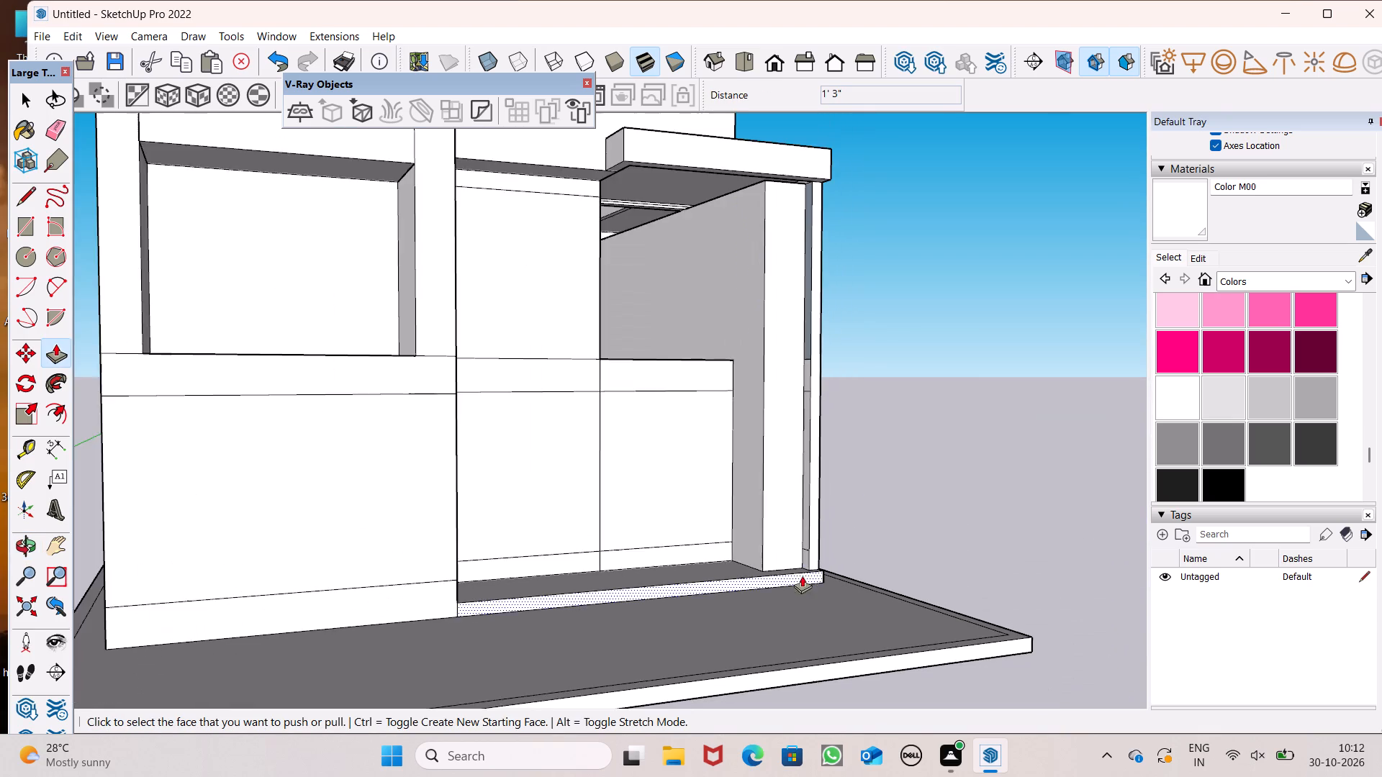
{"action": "middle_click_drag", "start_coordinate": [816, 576], "coordinate": [1004, 524]}
{"action": "scroll", "coordinate": [848, 360], "scroll_direction": "up", "scroll_amount": 3}
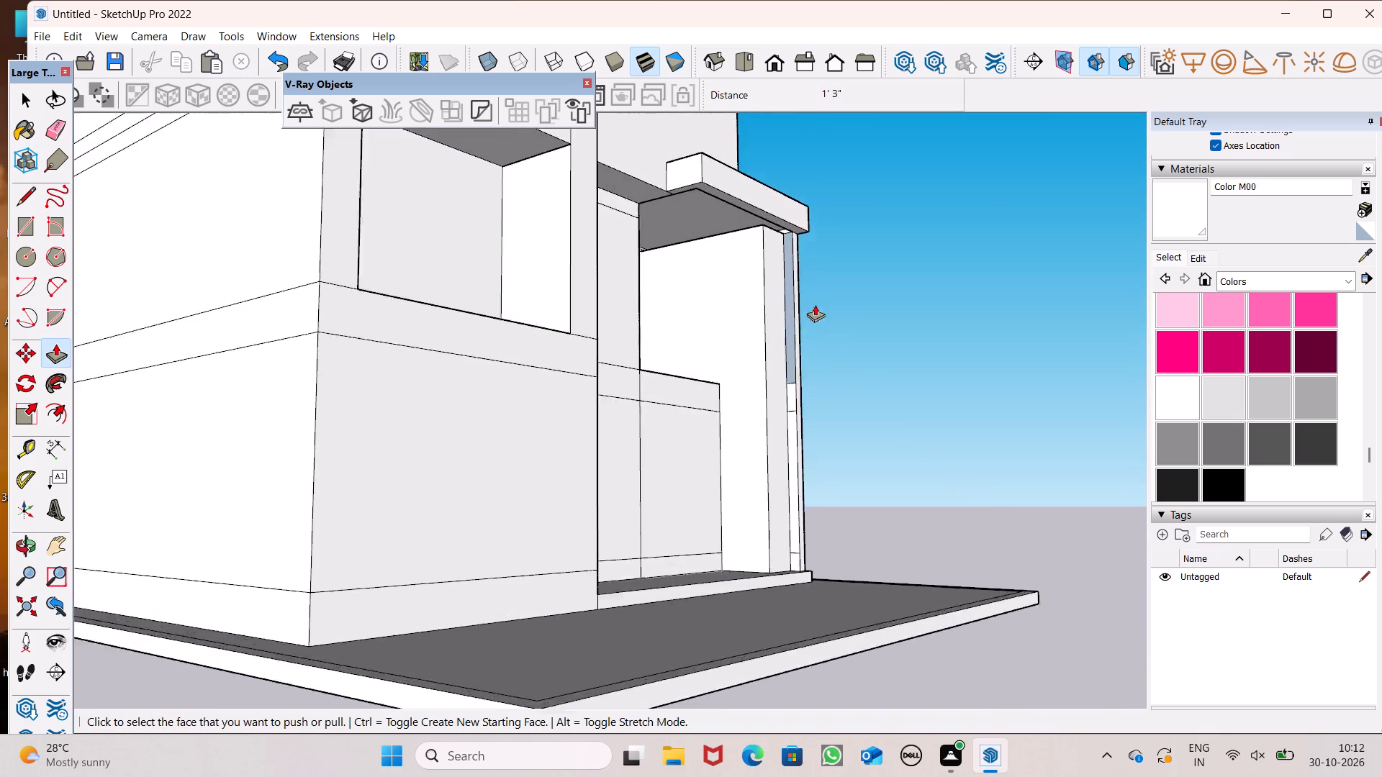
{"action": "scroll", "coordinate": [815, 304], "scroll_direction": "up", "scroll_amount": 4}
{"action": "middle_click_drag", "start_coordinate": [769, 198], "coordinate": [631, 291]}
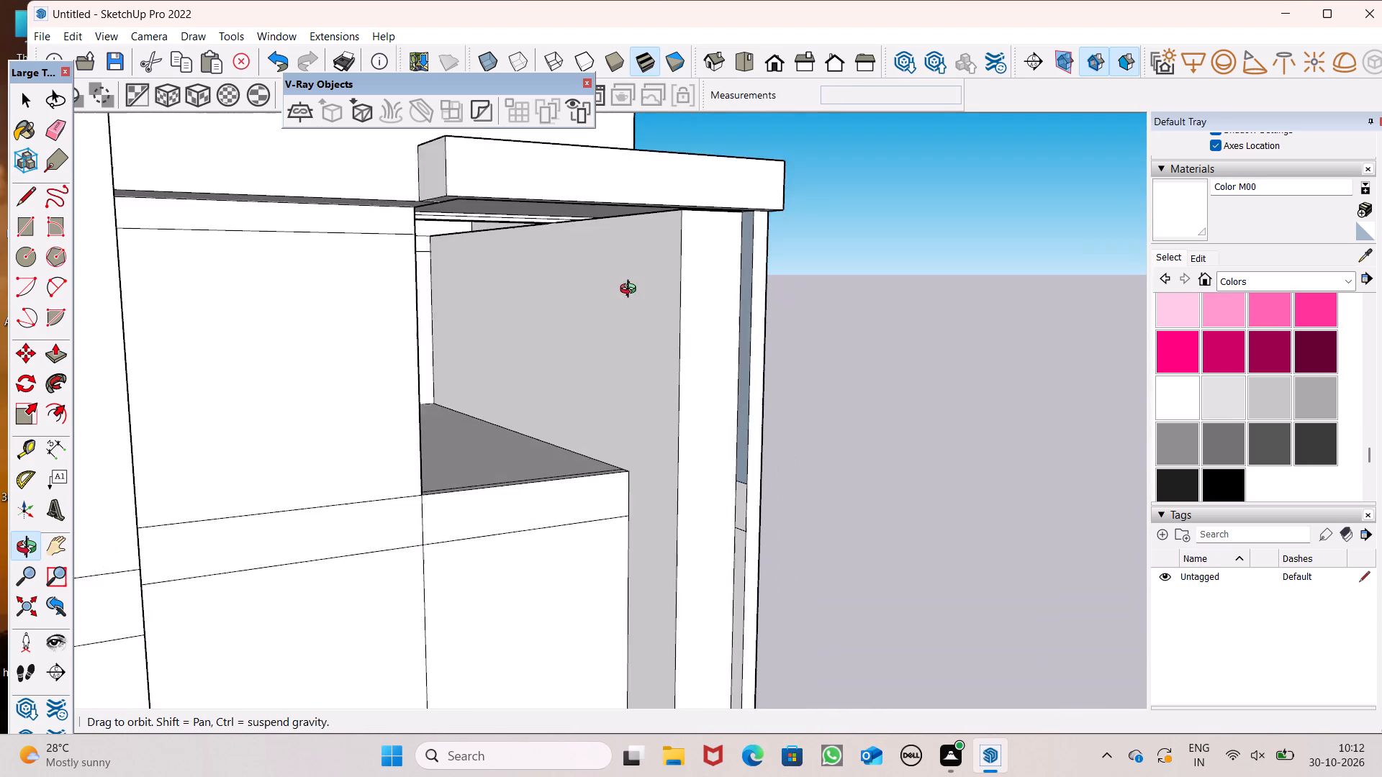
{"action": "middle_click_drag", "start_coordinate": [631, 291], "coordinate": [547, 291]}
{"action": "key", "text": "space"}
{"action": "scroll", "coordinate": [564, 342], "scroll_direction": "down", "scroll_amount": 1}
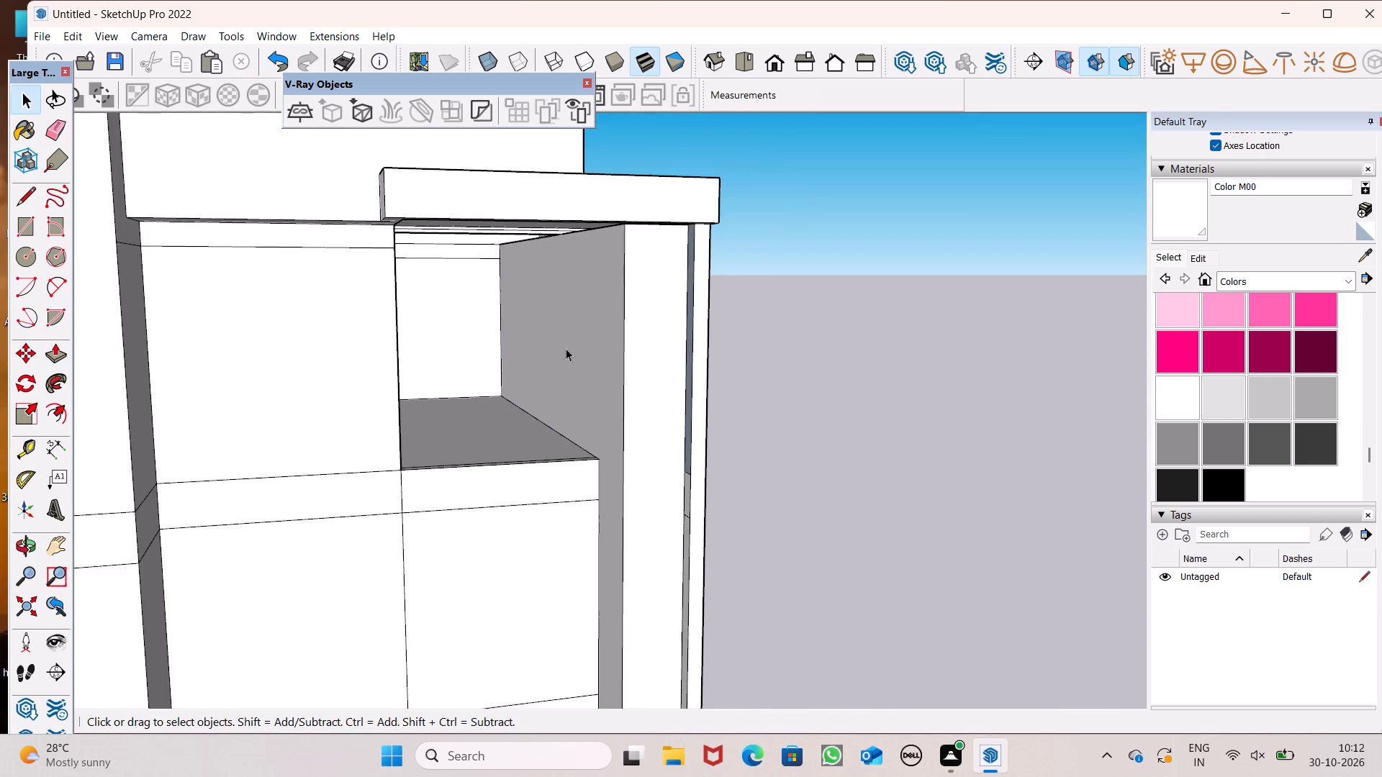
{"action": "middle_click_drag", "start_coordinate": [587, 410], "coordinate": [807, 401]}
{"action": "scroll", "coordinate": [1061, 415], "scroll_direction": "up", "scroll_amount": 2}
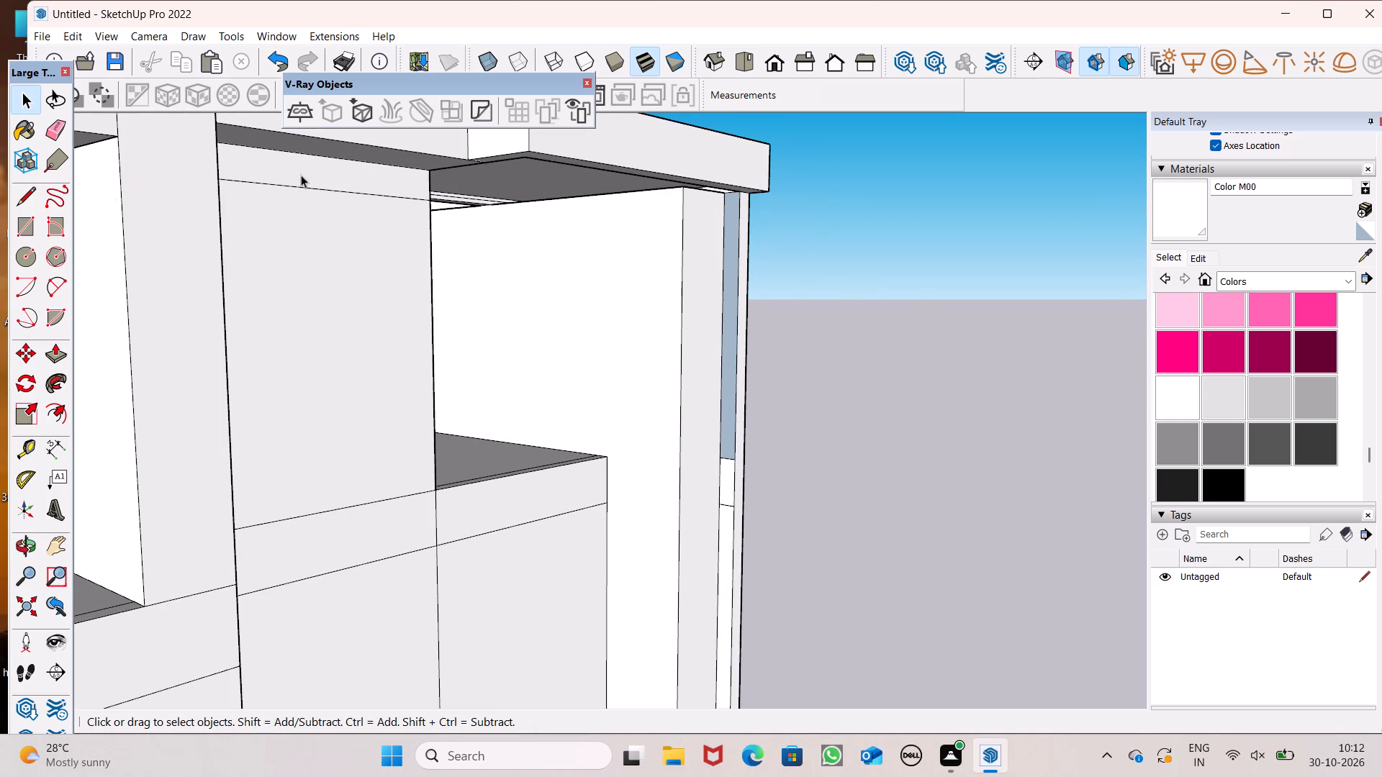
{"action": "left_click", "coordinate": [60, 112]}
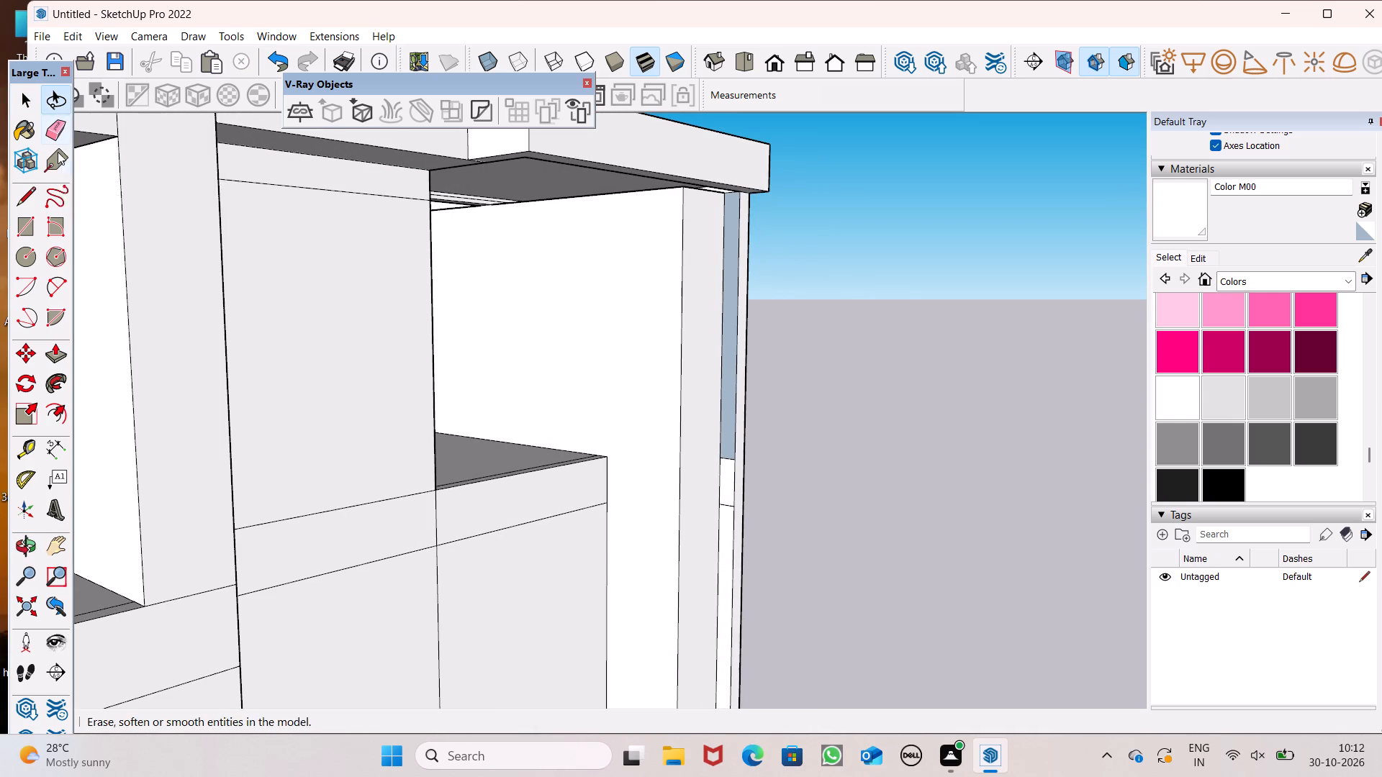
{"action": "left_click", "coordinate": [54, 133]}
{"action": "scroll", "coordinate": [805, 340], "scroll_direction": "up", "scroll_amount": 2}
{"action": "scroll", "coordinate": [788, 306], "scroll_direction": "down", "scroll_amount": 2}
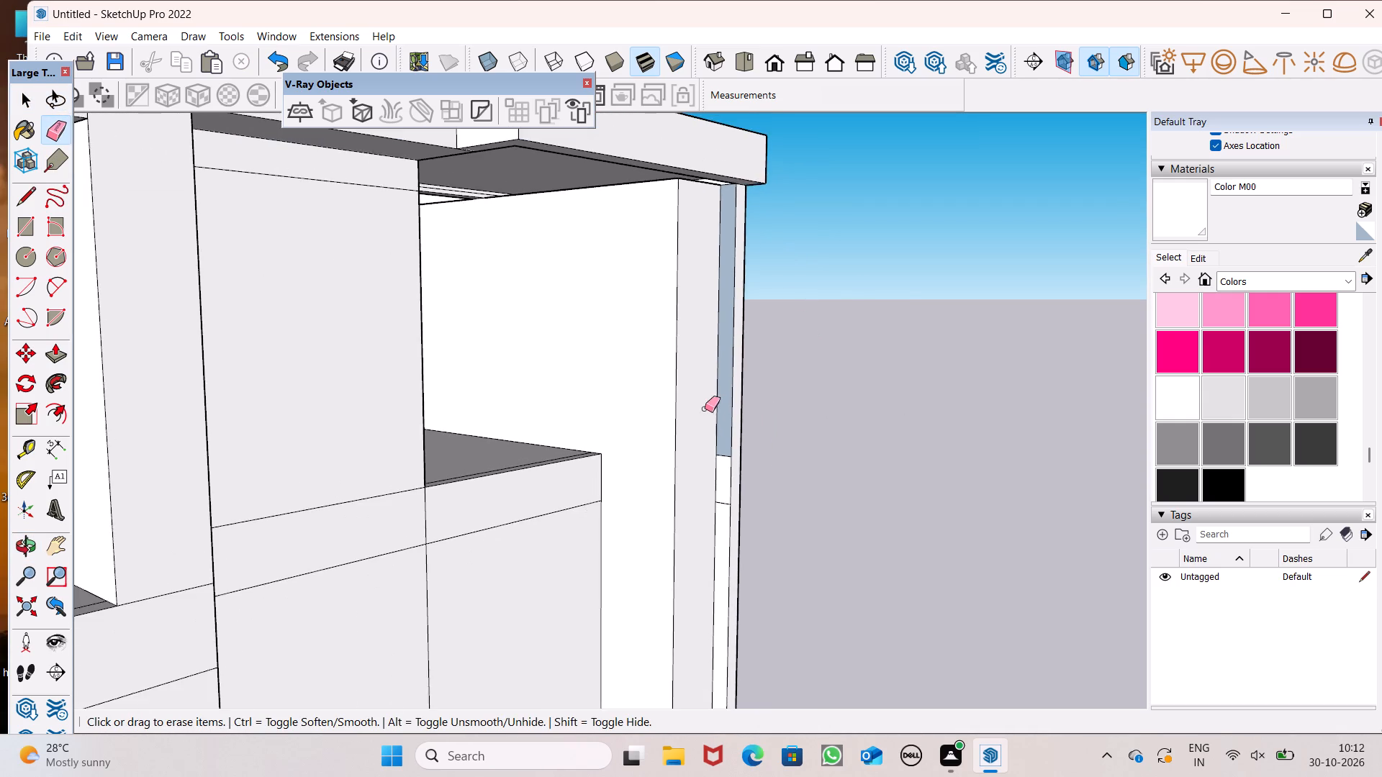
{"action": "scroll", "coordinate": [699, 435], "scroll_direction": "up", "scroll_amount": 5}
{"action": "left_click", "coordinate": [744, 471]}
{"action": "left_click", "coordinate": [736, 468]}
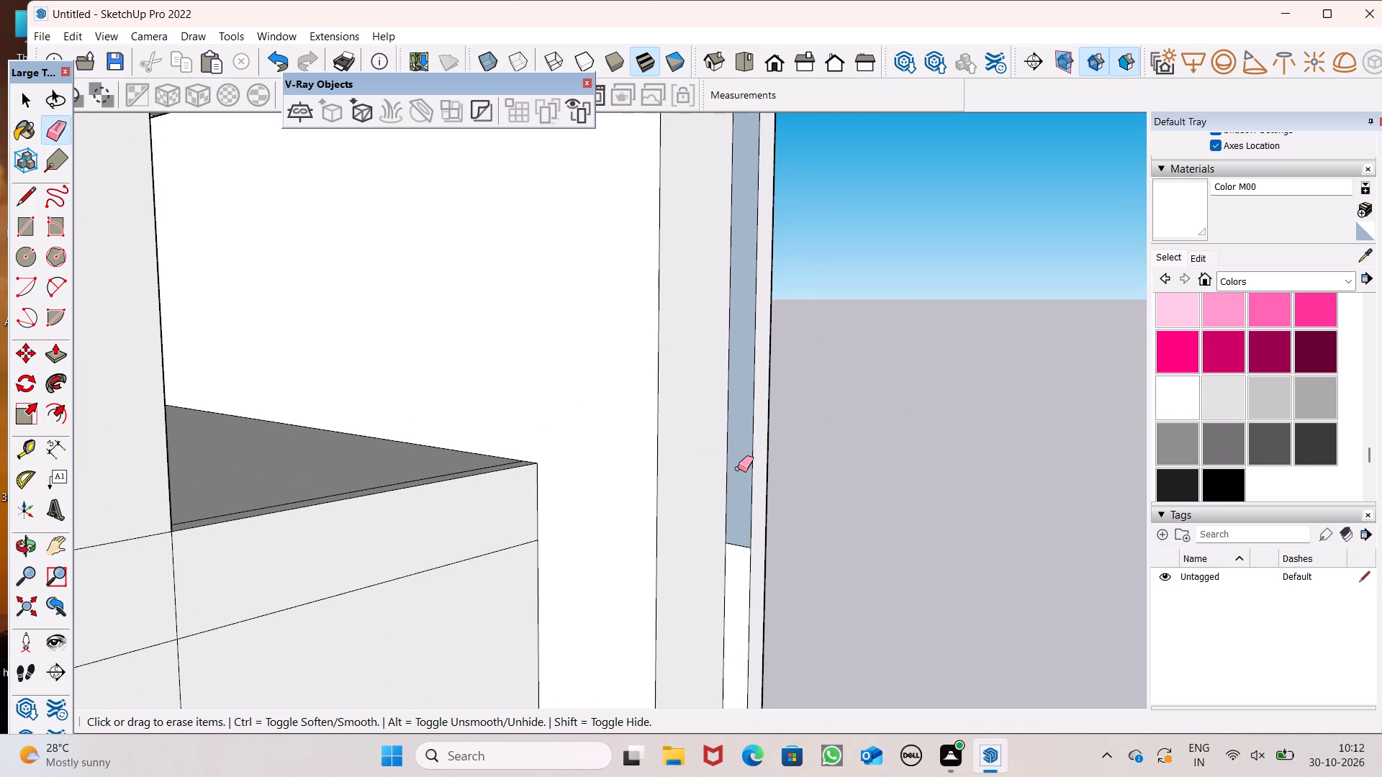
{"action": "left_click", "coordinate": [745, 542]}
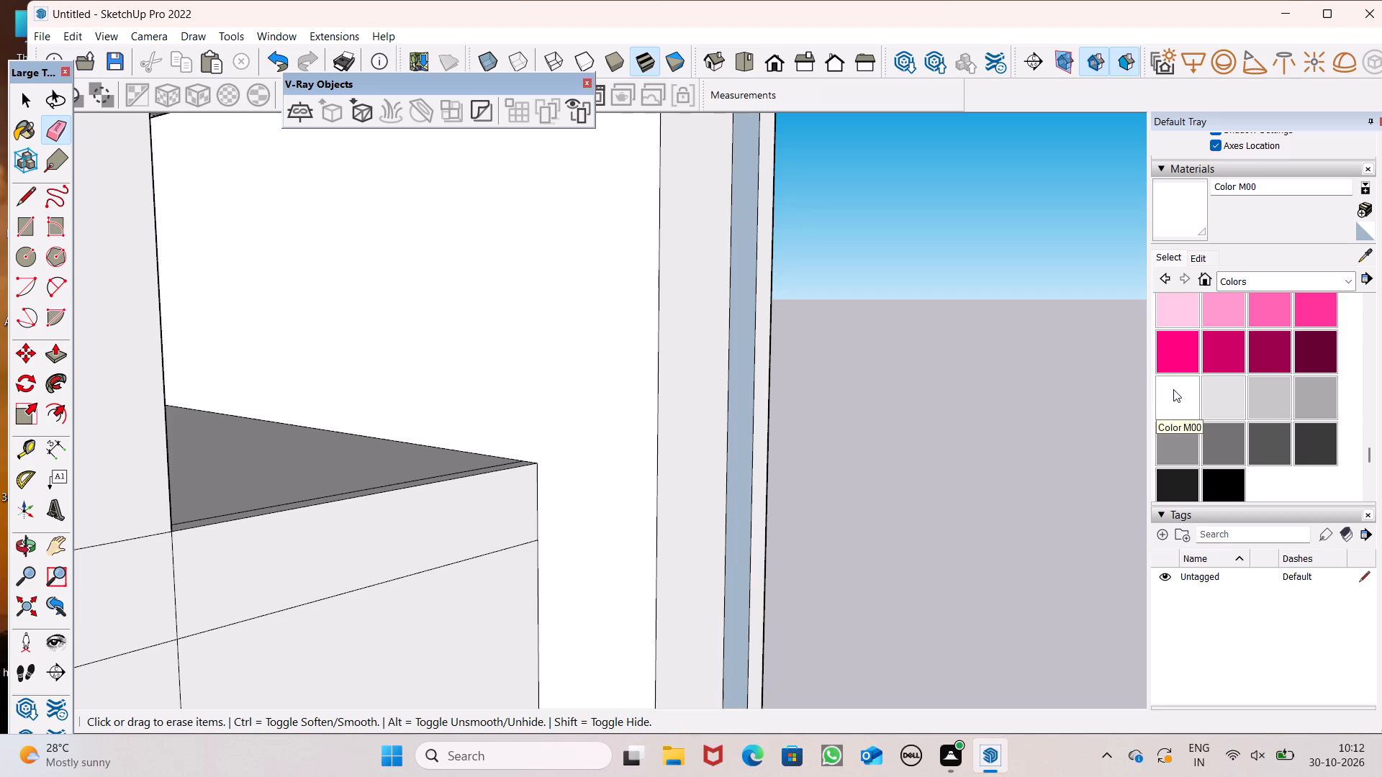
Paint the narrow strip between the pillar and the outer wall's front edge with Color M00.
{"action": "left_click", "coordinate": [1173, 389]}
{"action": "left_click", "coordinate": [749, 453]}
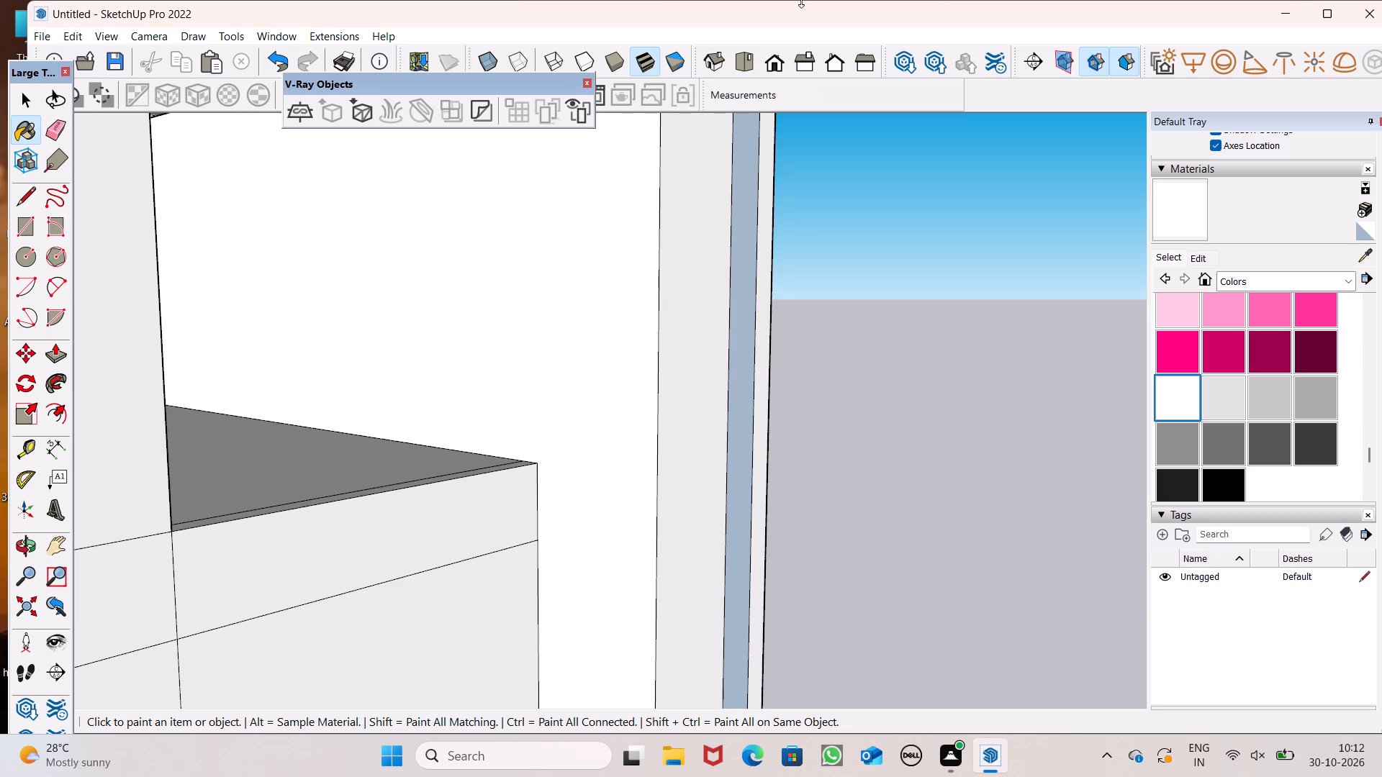
Pull the top face of the pillar's front part up about 13/16" toward the underside of the projecting roof slab.
{"action": "scroll", "coordinate": [554, 230], "scroll_direction": "down", "scroll_amount": 4}
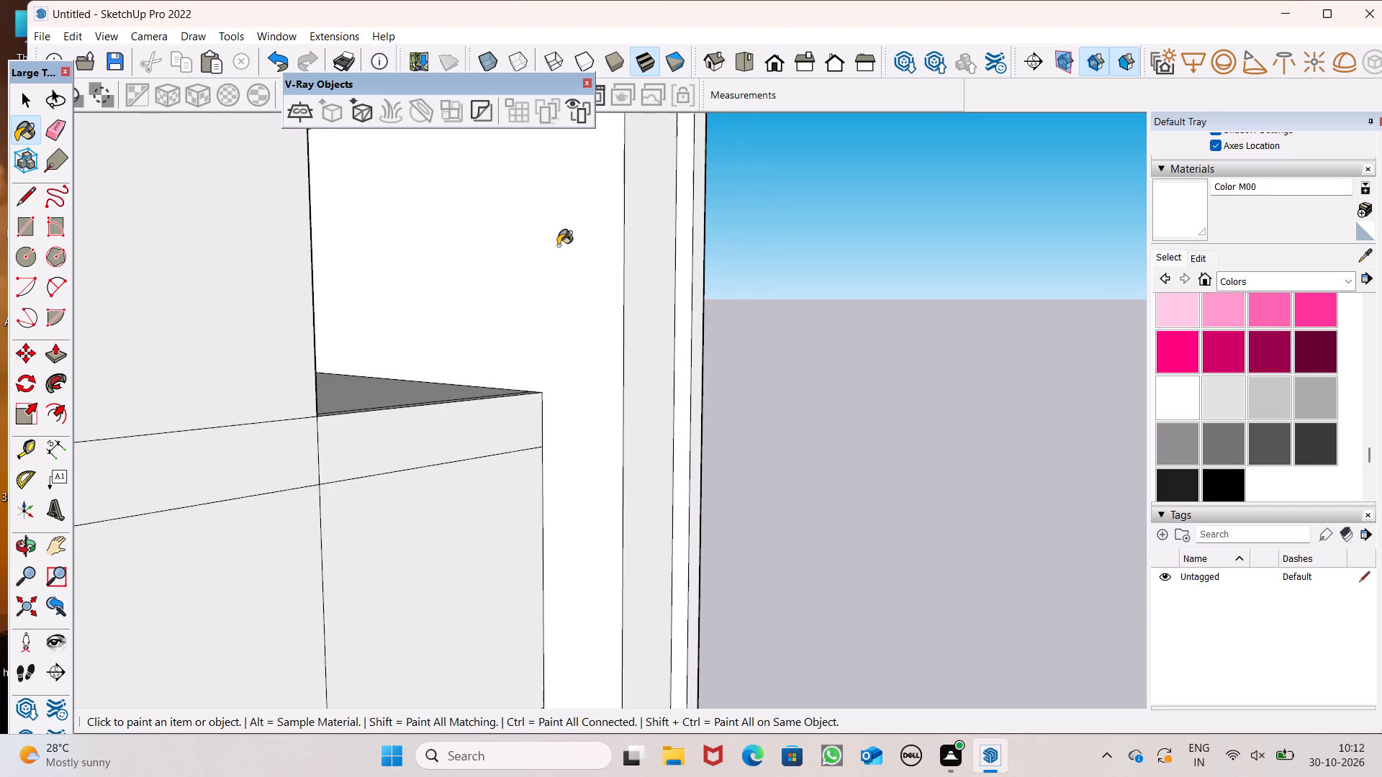
{"action": "scroll", "coordinate": [558, 245], "scroll_direction": "down", "scroll_amount": 4}
{"action": "middle_click_drag", "start_coordinate": [615, 334], "coordinate": [351, 351]}
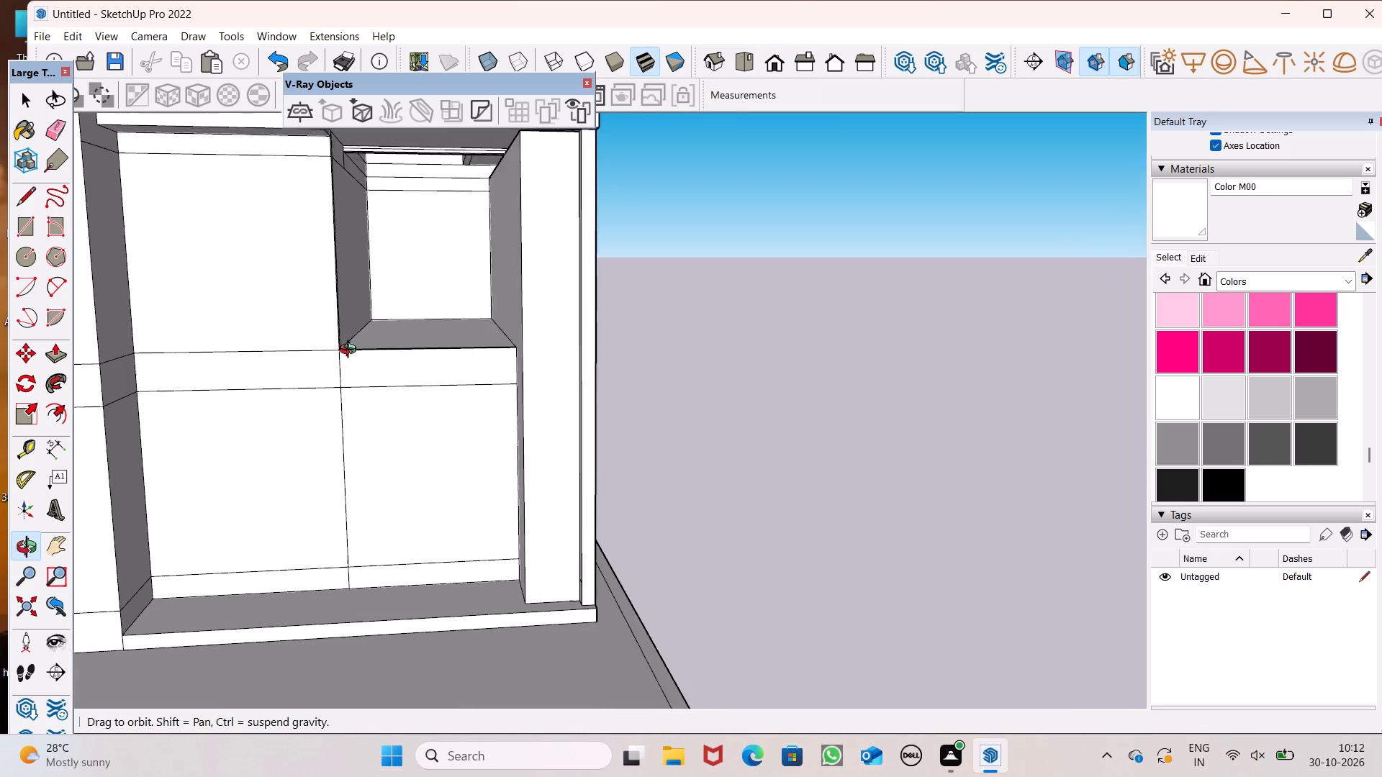
{"action": "middle_click_drag", "start_coordinate": [351, 351], "coordinate": [368, 365]}
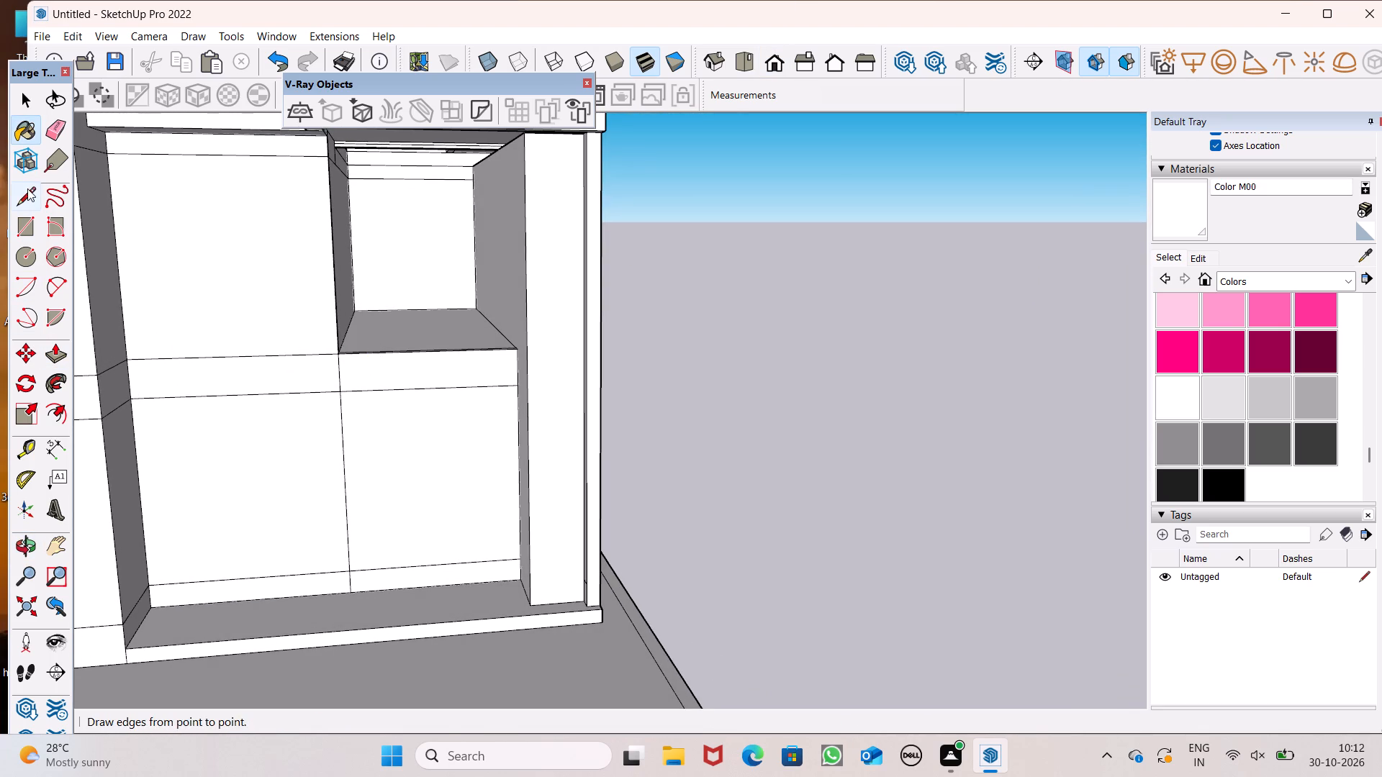
{"action": "left_click", "coordinate": [27, 188]}
{"action": "scroll", "coordinate": [724, 380], "scroll_direction": "down", "scroll_amount": 4}
{"action": "middle_click_drag", "start_coordinate": [708, 431], "coordinate": [715, 474]}
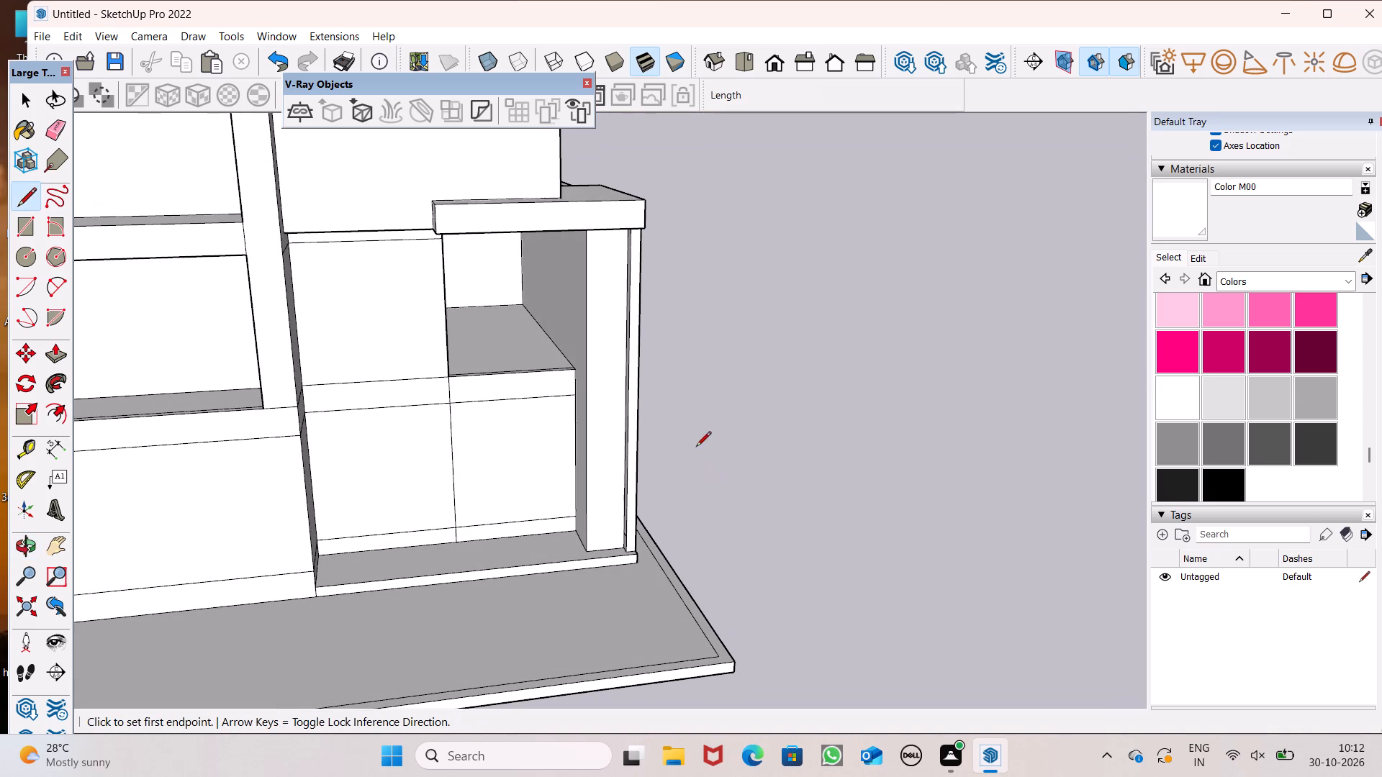
{"action": "scroll", "coordinate": [641, 260], "scroll_direction": "up", "scroll_amount": 7}
{"action": "middle_click_drag", "start_coordinate": [633, 292], "coordinate": [649, 212]}
{"action": "scroll", "coordinate": [541, 319], "scroll_direction": "down", "scroll_amount": 4}
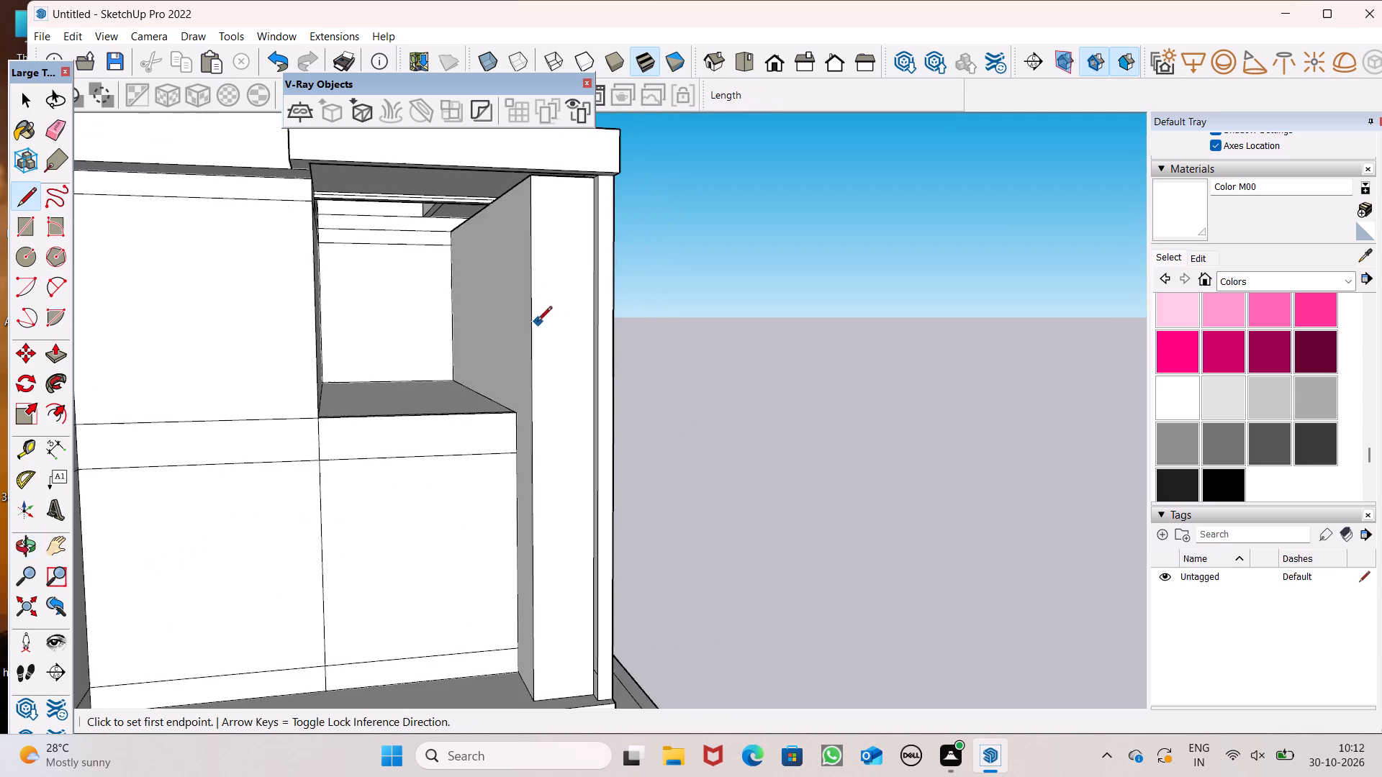
{"action": "scroll", "coordinate": [516, 179], "scroll_direction": "up", "scroll_amount": 5}
{"action": "scroll", "coordinate": [594, 203], "scroll_direction": "up", "scroll_amount": 6}
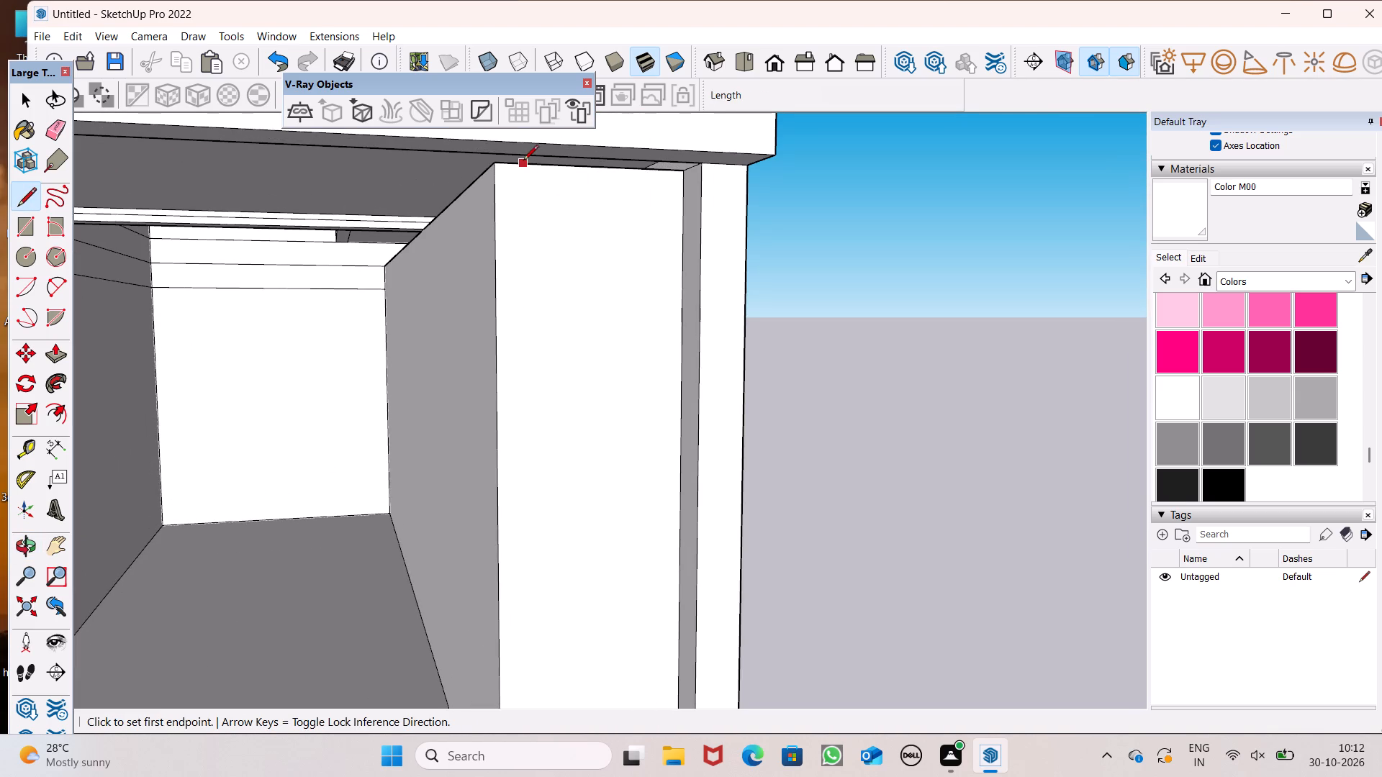
{"action": "scroll", "coordinate": [464, 185], "scroll_direction": "up", "scroll_amount": 7}
{"action": "middle_click_drag", "start_coordinate": [512, 242], "coordinate": [538, 293]}
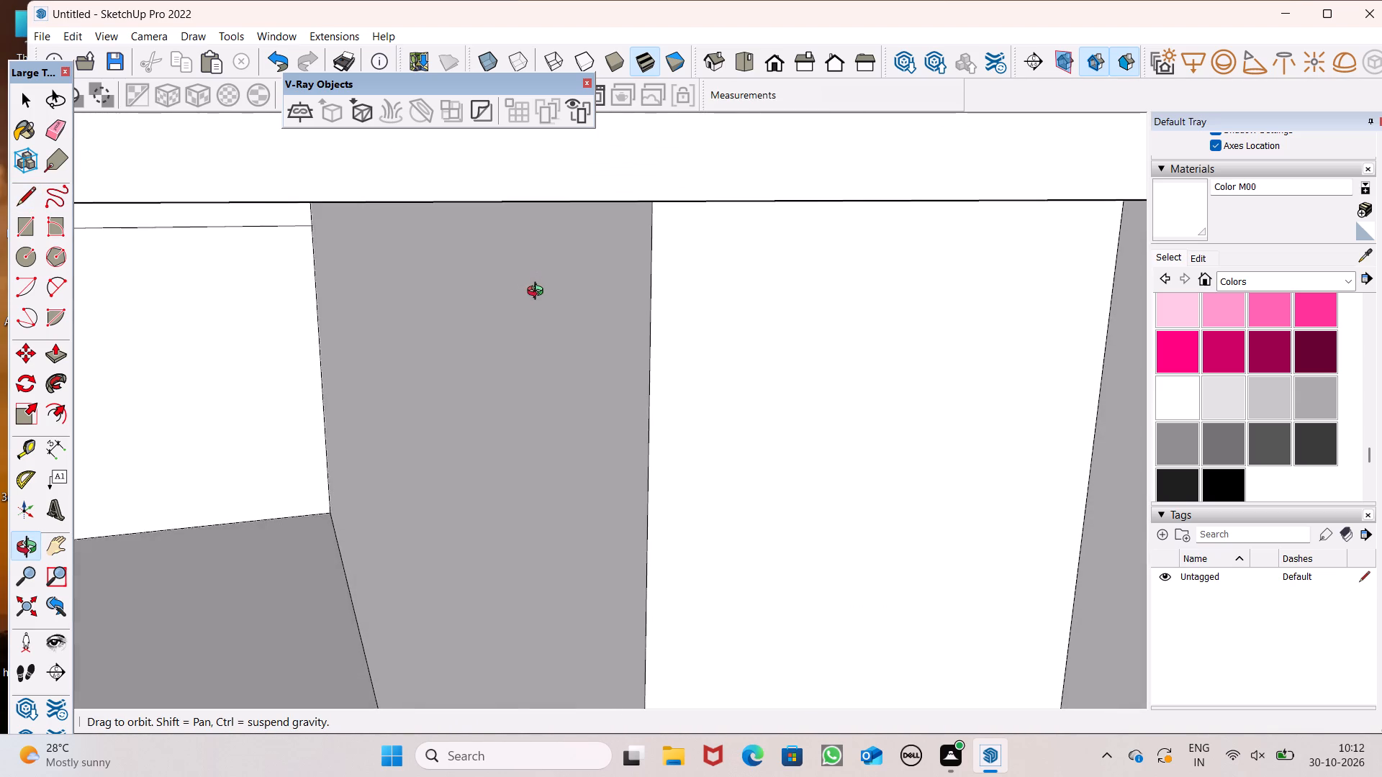
{"action": "middle_click_drag", "start_coordinate": [538, 293], "coordinate": [548, 243]}
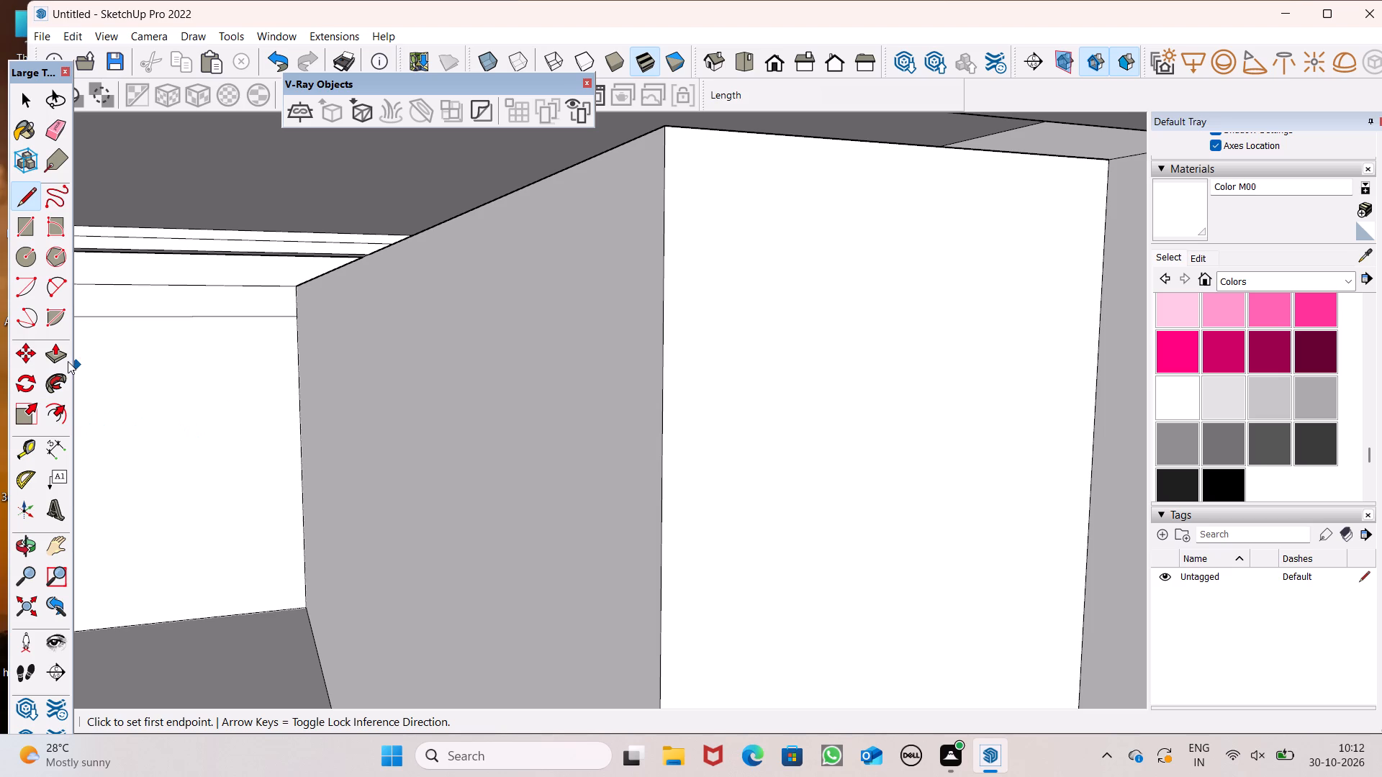
{"action": "left_click", "coordinate": [68, 361]}
{"action": "middle_click_drag", "start_coordinate": [568, 239], "coordinate": [577, 285]}
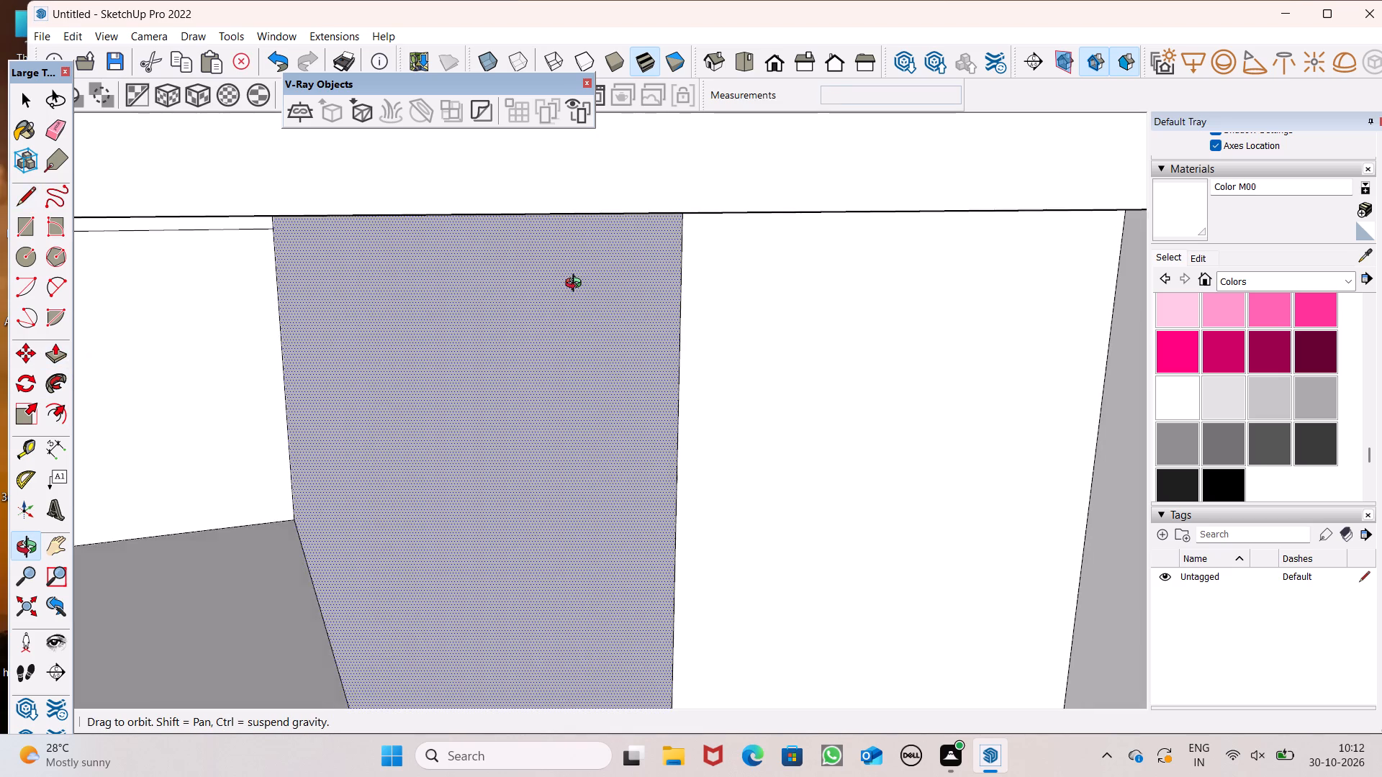
{"action": "middle_click_drag", "start_coordinate": [577, 285], "coordinate": [636, 283]}
{"action": "scroll", "coordinate": [653, 217], "scroll_direction": "up", "scroll_amount": 3}
{"action": "middle_click_drag", "start_coordinate": [644, 208], "coordinate": [687, 191]}
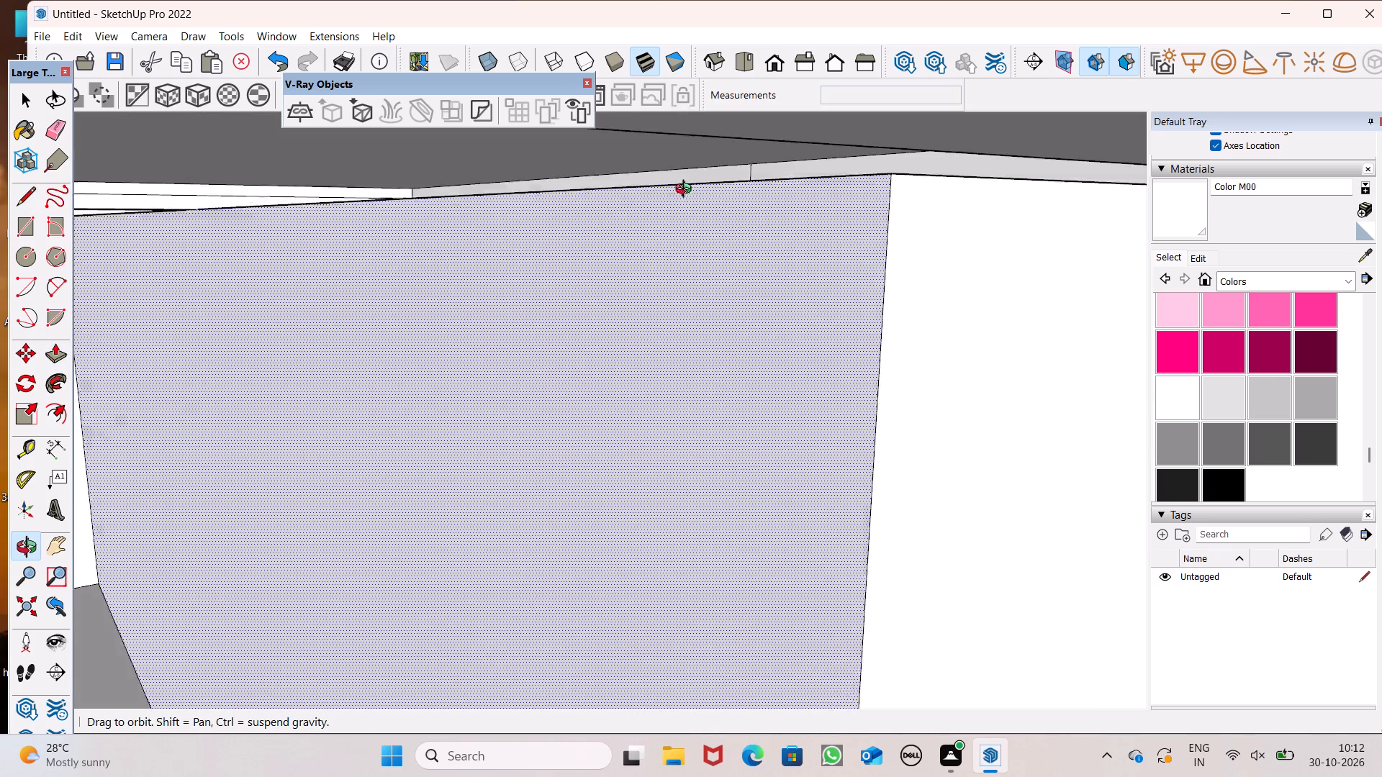
{"action": "middle_click_drag", "start_coordinate": [687, 191], "coordinate": [715, 173]}
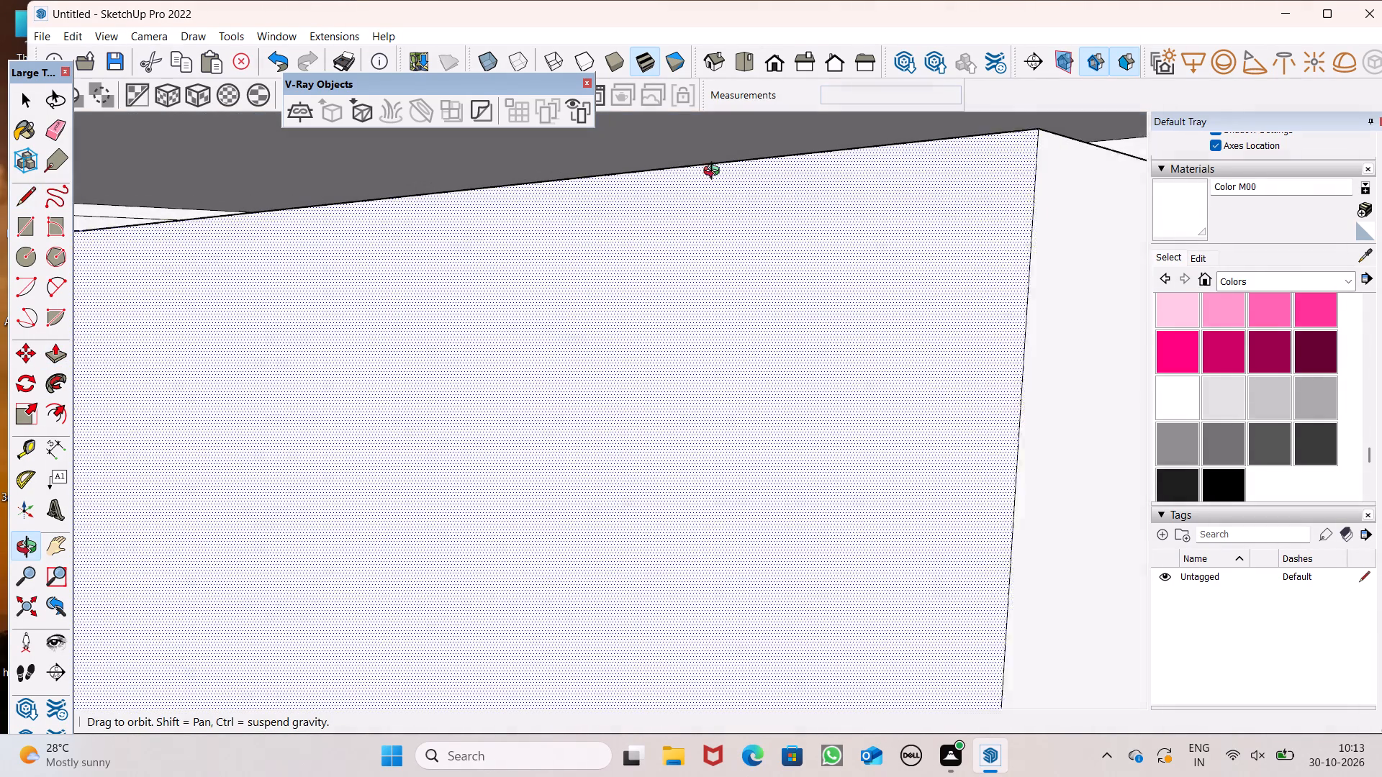
{"action": "middle_click_drag", "start_coordinate": [715, 173], "coordinate": [702, 172]}
{"action": "scroll", "coordinate": [718, 152], "scroll_direction": "up", "scroll_amount": 8}
{"action": "scroll", "coordinate": [636, 127], "scroll_direction": "up", "scroll_amount": 3}
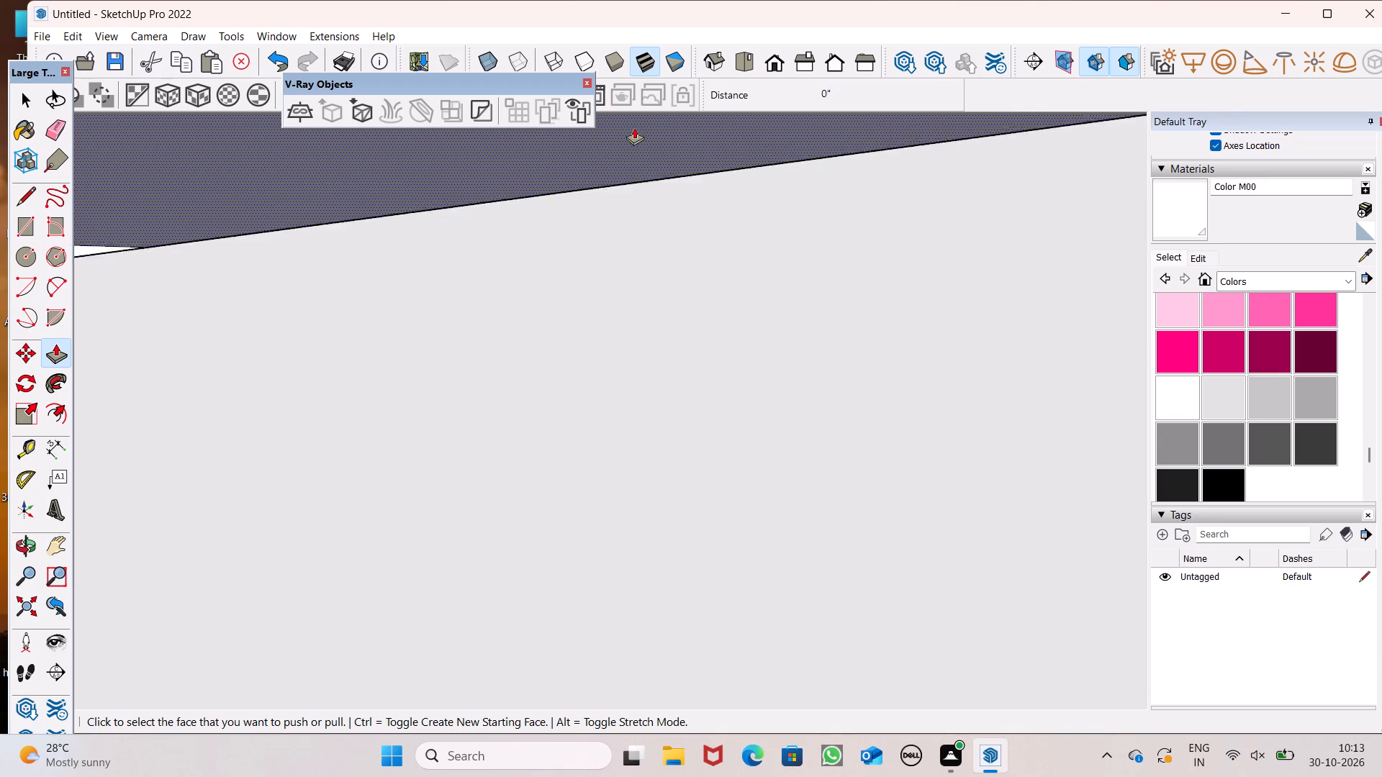
{"action": "scroll", "coordinate": [634, 127], "scroll_direction": "up", "scroll_amount": 5}
{"action": "left_click_drag", "start_coordinate": [584, 376], "coordinate": [563, 237]}
Raise the front part of the pillar's top by about another 2 9/16" toward the roof slab.
{"action": "scroll", "coordinate": [491, 306], "scroll_direction": "down", "scroll_amount": 20}
{"action": "scroll", "coordinate": [491, 306], "scroll_direction": "down", "scroll_amount": 8}
{"action": "middle_click_drag", "start_coordinate": [478, 322], "coordinate": [303, 345]}
{"action": "left_click", "coordinate": [777, 65]}
{"action": "scroll", "coordinate": [710, 239], "scroll_direction": "down", "scroll_amount": 6}
{"action": "scroll", "coordinate": [676, 324], "scroll_direction": "down", "scroll_amount": 4}
{"action": "middle_click_drag", "start_coordinate": [671, 332], "coordinate": [649, 368]}
{"action": "scroll", "coordinate": [832, 200], "scroll_direction": "up", "scroll_amount": 7}
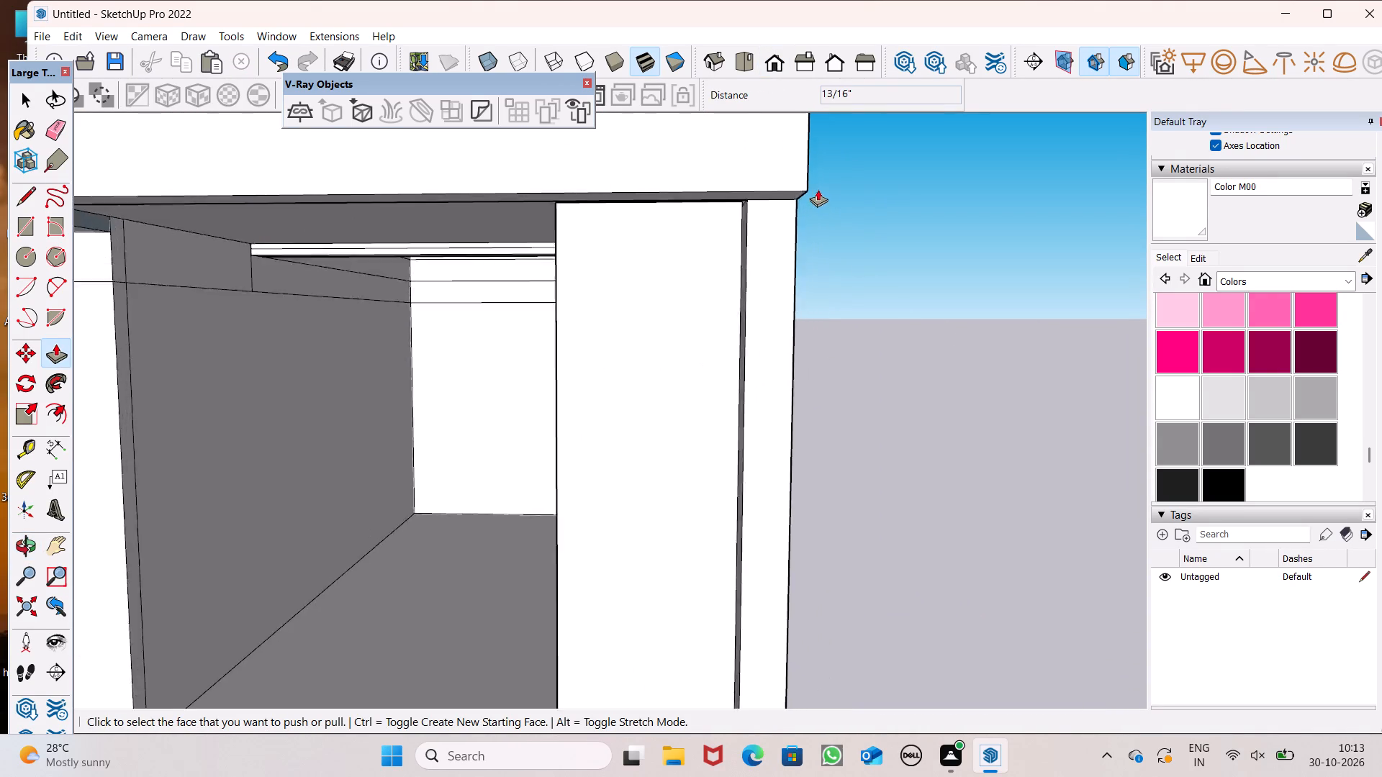
{"action": "scroll", "coordinate": [700, 188], "scroll_direction": "up", "scroll_amount": 7}
{"action": "scroll", "coordinate": [593, 218], "scroll_direction": "up", "scroll_amount": 6}
{"action": "middle_click_drag", "start_coordinate": [471, 205], "coordinate": [597, 174]}
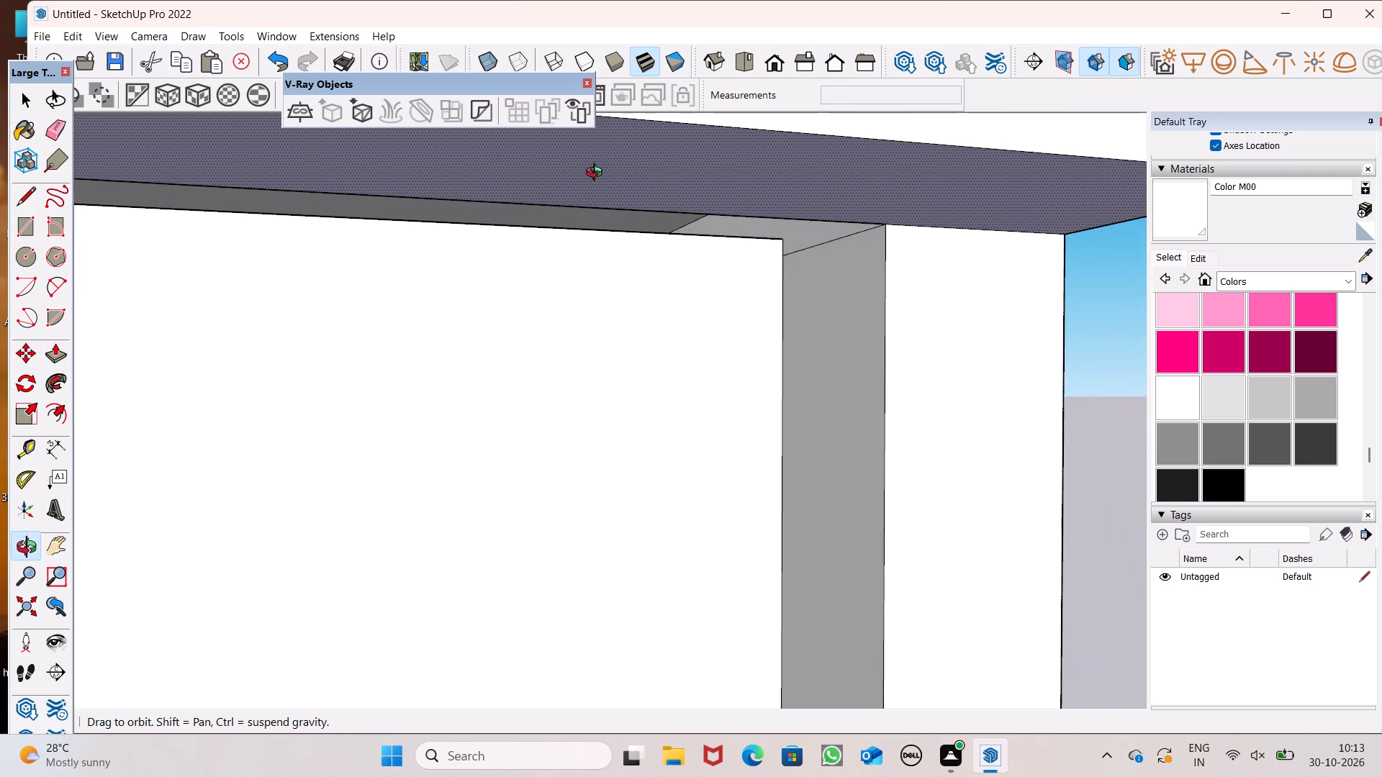
{"action": "middle_click_drag", "start_coordinate": [597, 174], "coordinate": [684, 174]}
{"action": "scroll", "coordinate": [588, 231], "scroll_direction": "up", "scroll_amount": 9}
{"action": "middle_click_drag", "start_coordinate": [556, 224], "coordinate": [557, 244]}
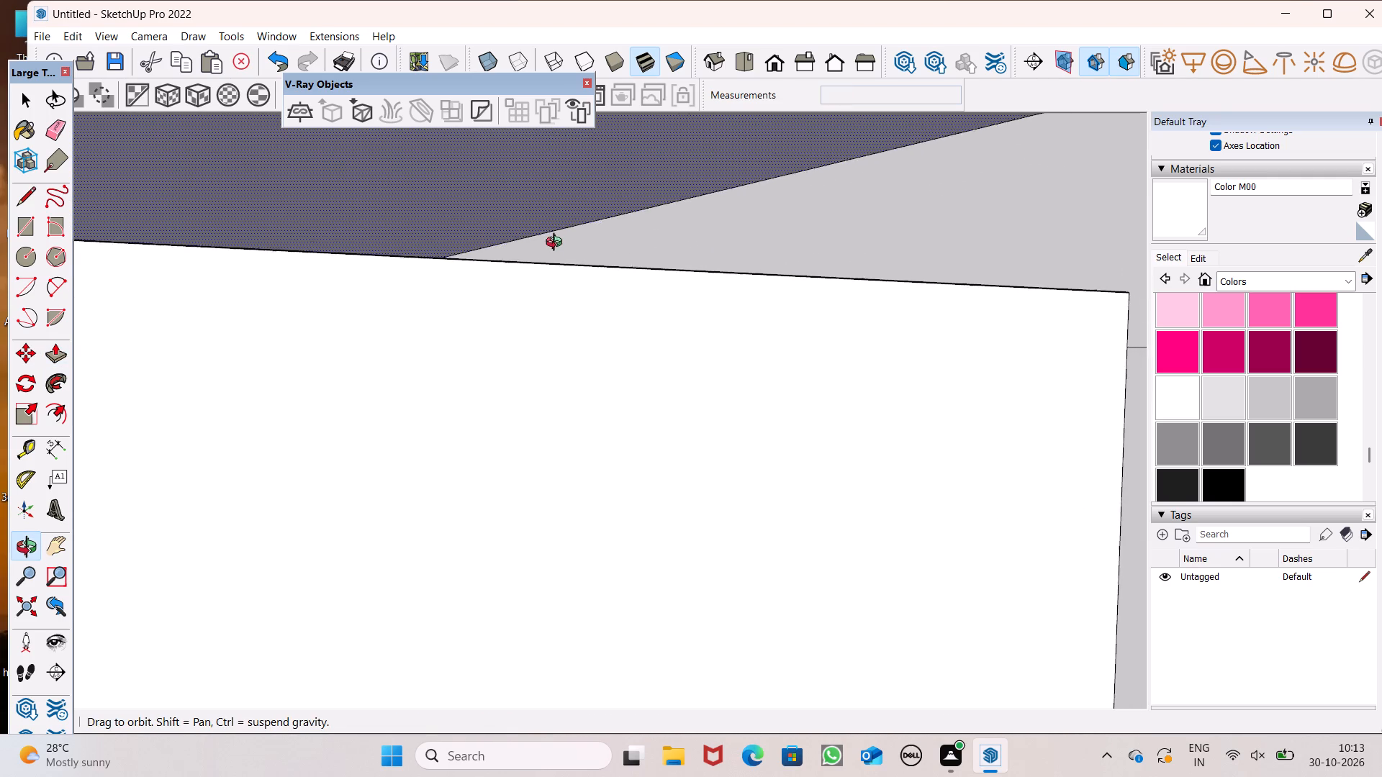
{"action": "middle_click_drag", "start_coordinate": [557, 244], "coordinate": [546, 288]}
{"action": "left_click_drag", "start_coordinate": [549, 298], "coordinate": [546, 113]}
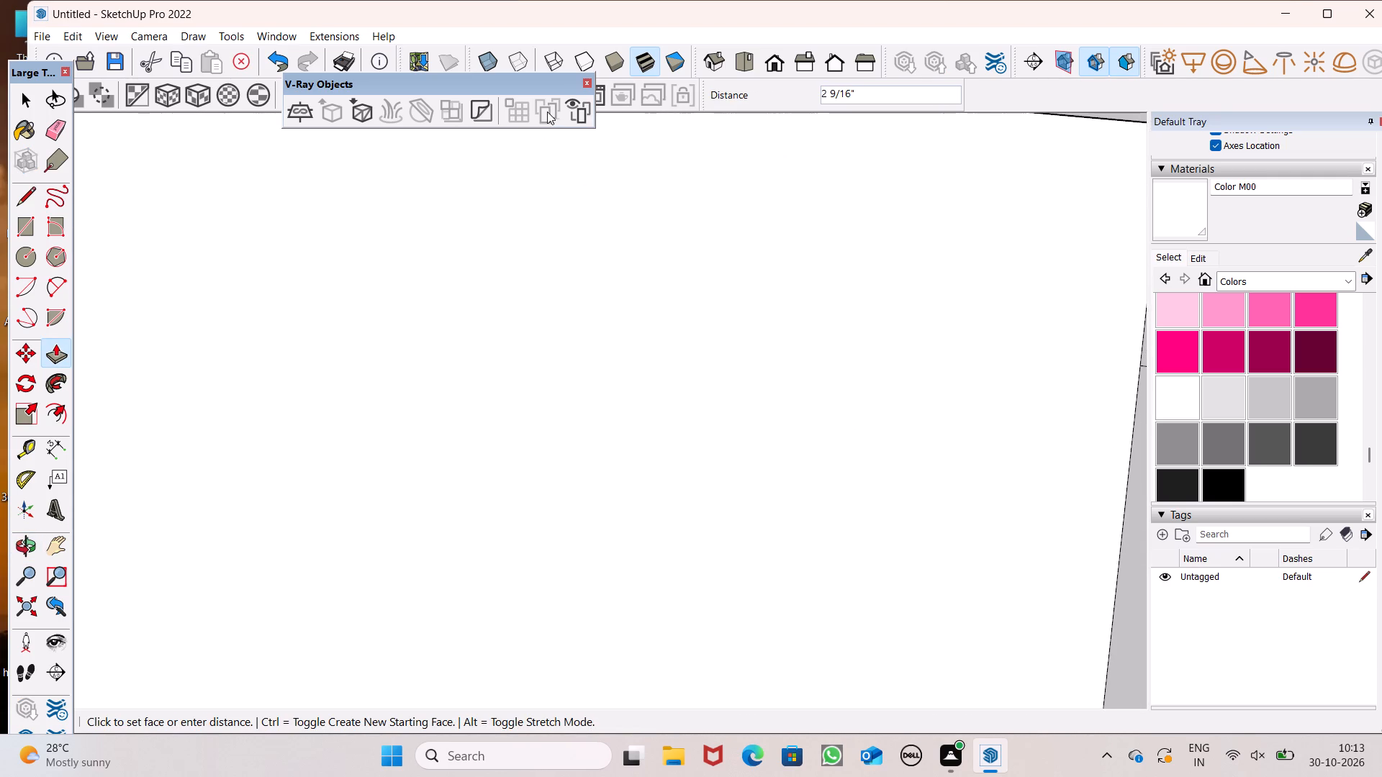
{"action": "scroll", "coordinate": [504, 217], "scroll_direction": "down", "scroll_amount": 14}
{"action": "key", "text": "space"}
Draw a 2' 11" line along the top of the pillar's front face, between its two upper corners.
{"action": "left_click", "coordinate": [786, 71]}
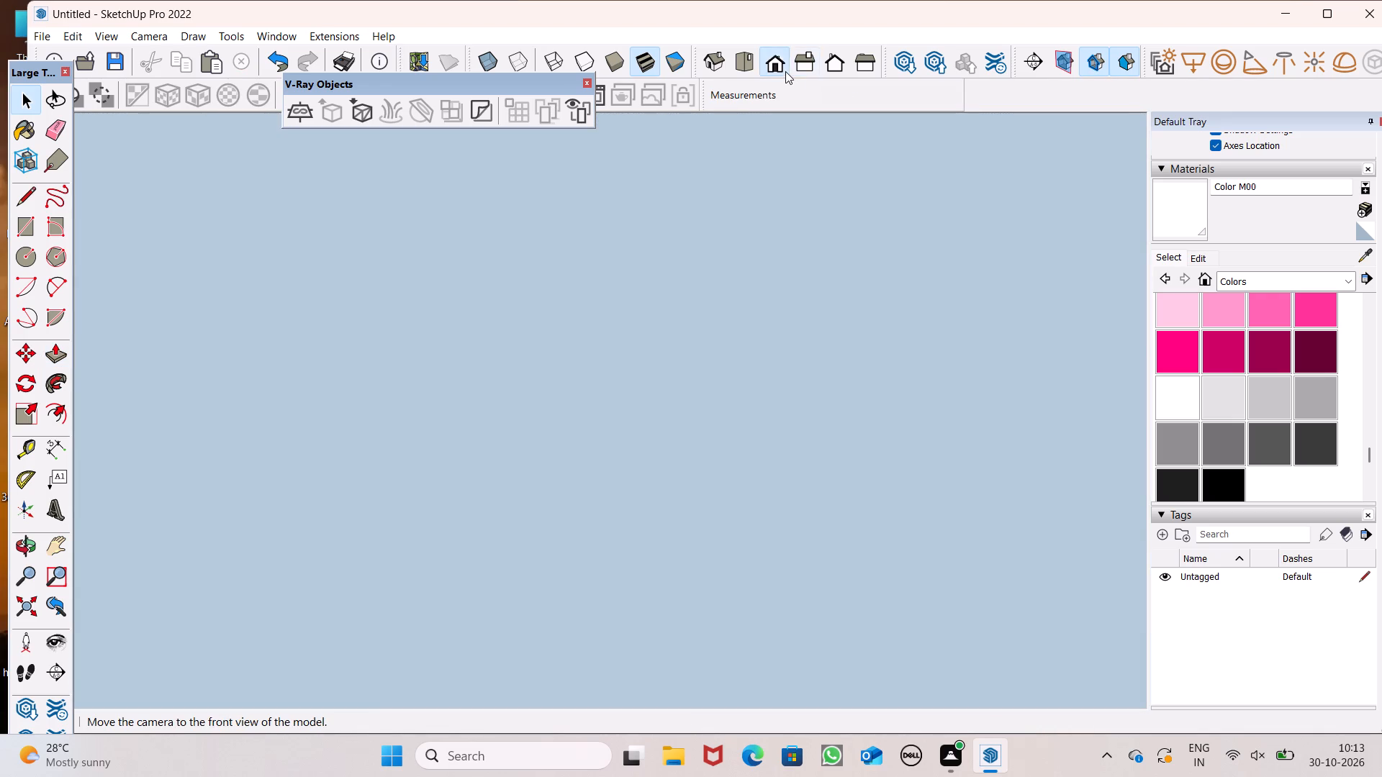
{"action": "scroll", "coordinate": [806, 103], "scroll_direction": "down", "scroll_amount": 4}
{"action": "scroll", "coordinate": [793, 201], "scroll_direction": "down", "scroll_amount": 5}
{"action": "scroll", "coordinate": [776, 316], "scroll_direction": "down", "scroll_amount": 7}
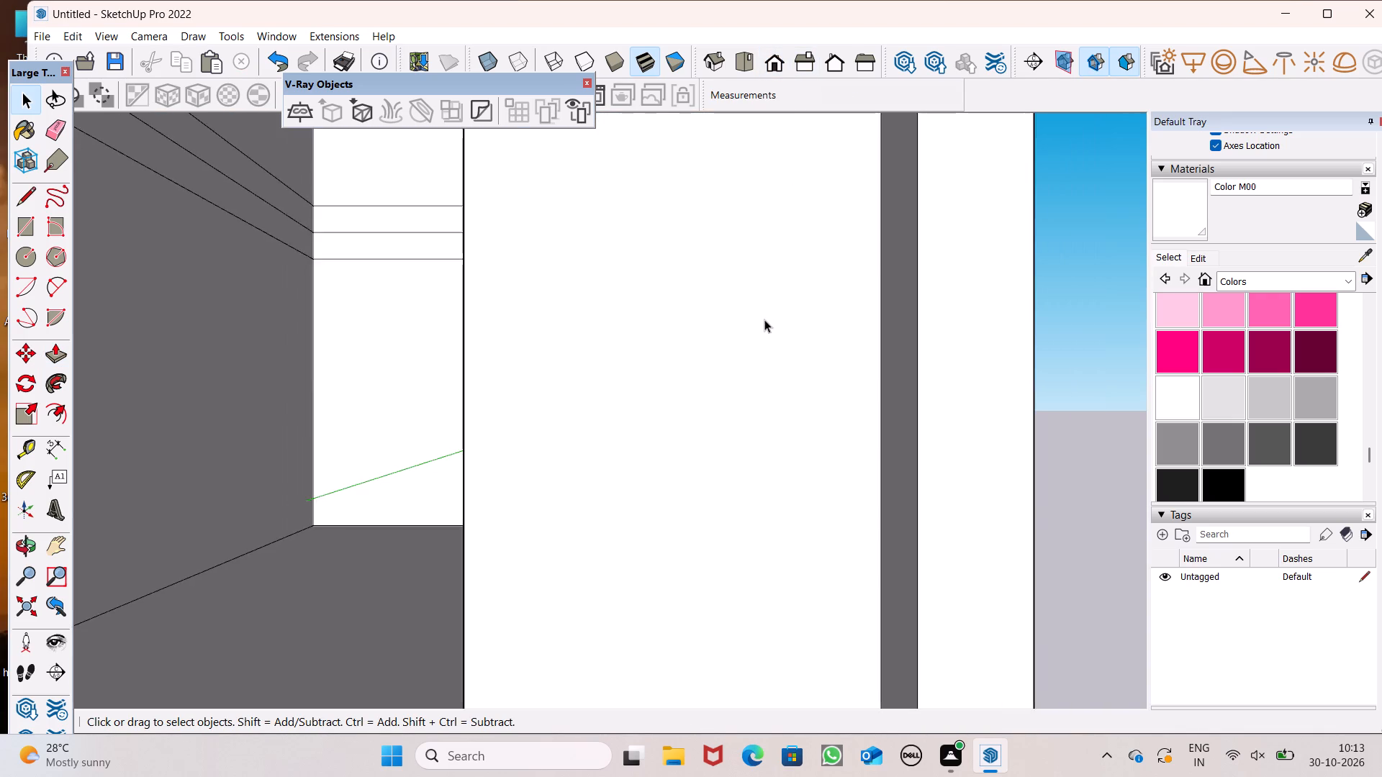
{"action": "scroll", "coordinate": [764, 319], "scroll_direction": "down", "scroll_amount": 20}
{"action": "middle_click_drag", "start_coordinate": [760, 332], "coordinate": [749, 355]}
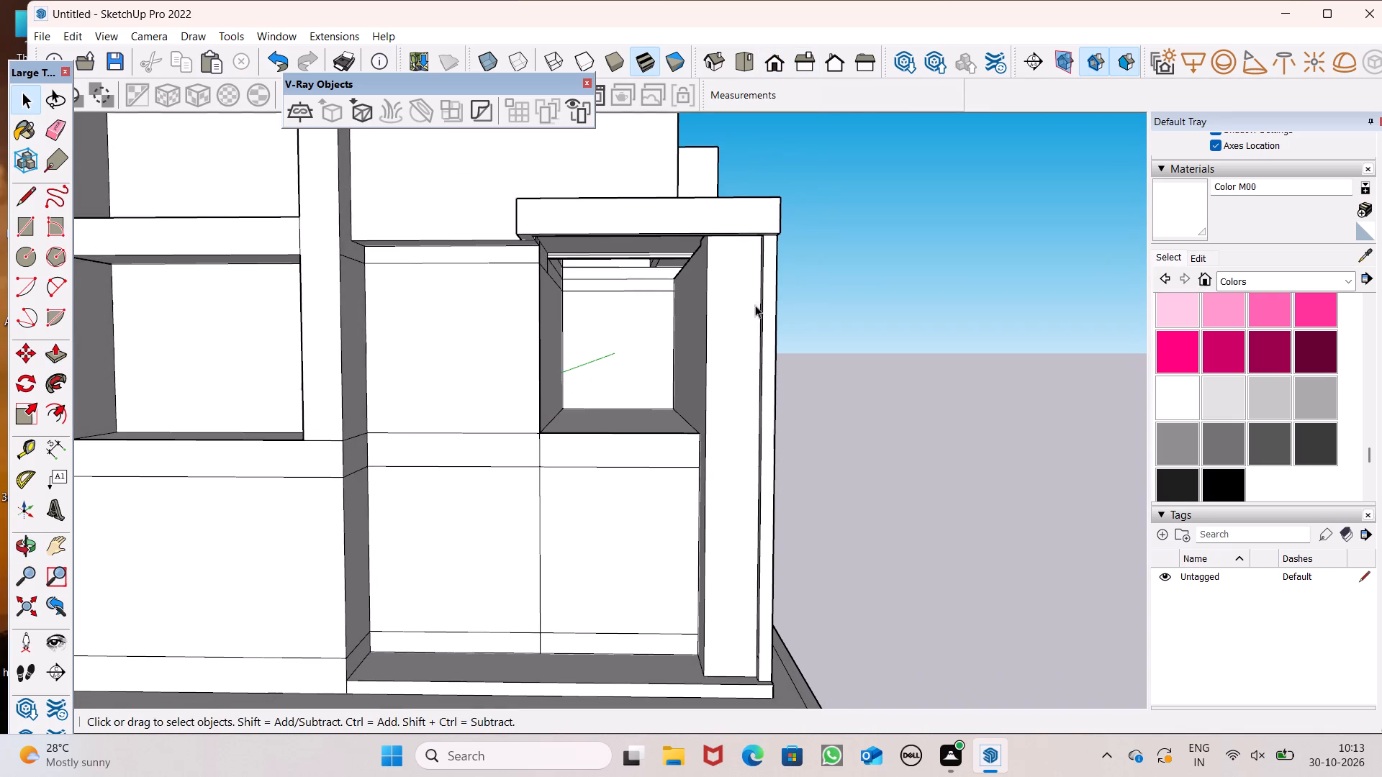
{"action": "left_click", "coordinate": [22, 198]}
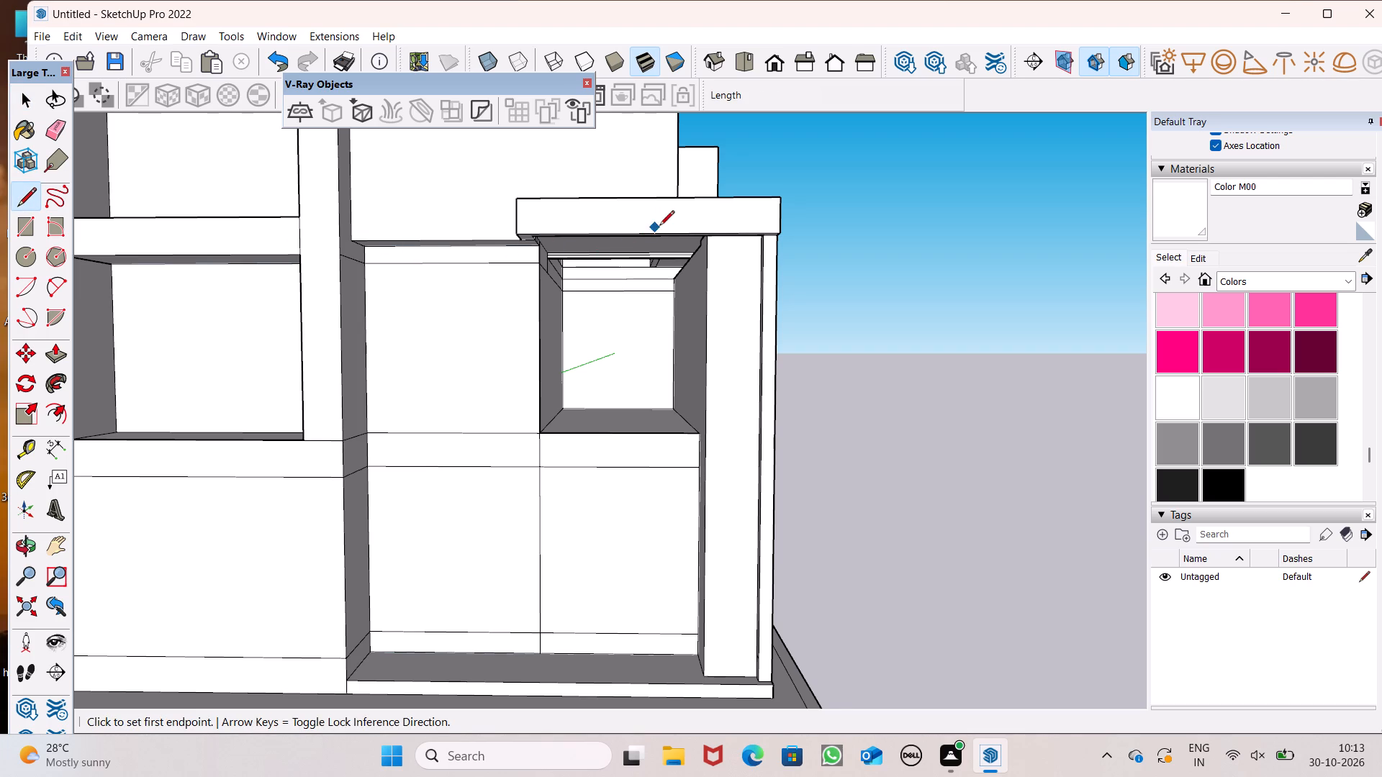
{"action": "scroll", "coordinate": [659, 227], "scroll_direction": "down", "scroll_amount": 2}
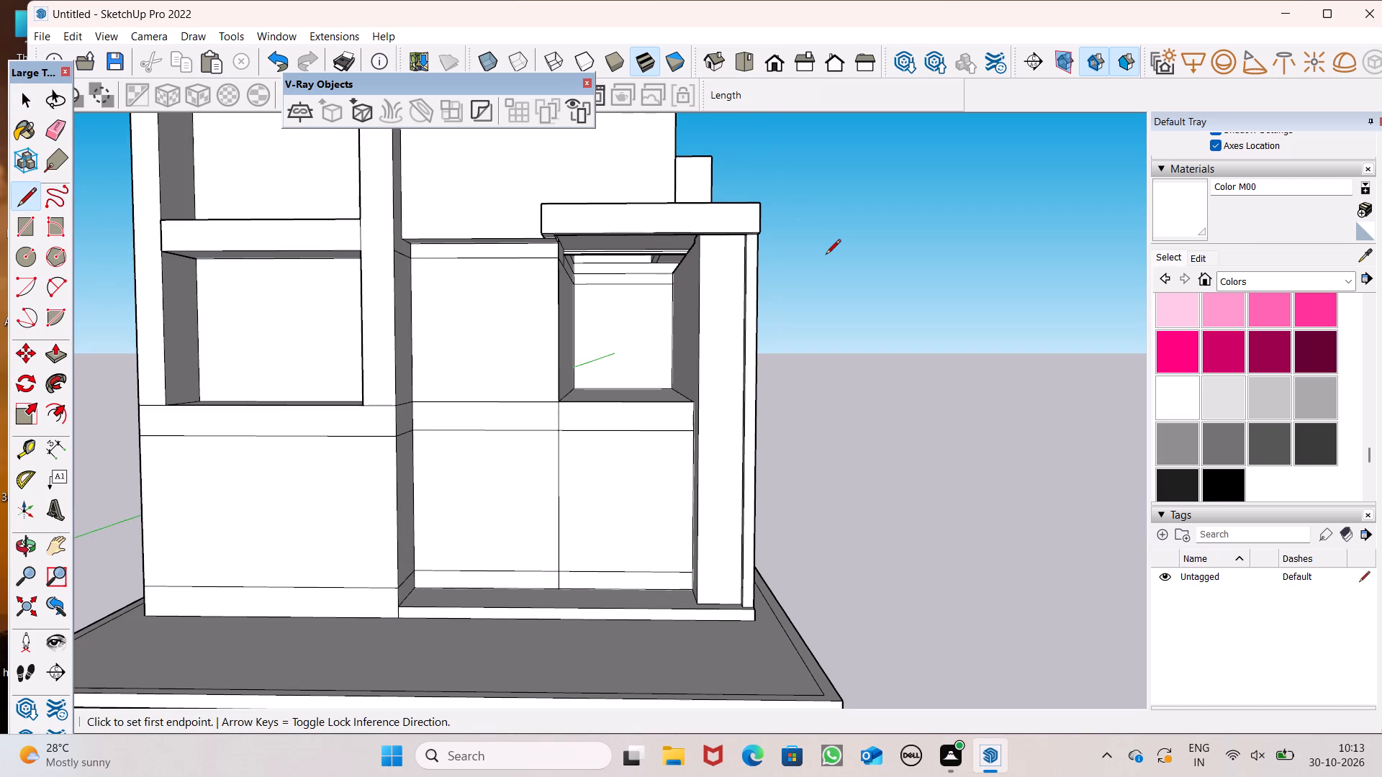
{"action": "scroll", "coordinate": [748, 278], "scroll_direction": "up", "scroll_amount": 1}
{"action": "middle_click_drag", "start_coordinate": [707, 301], "coordinate": [763, 235]}
{"action": "scroll", "coordinate": [717, 288], "scroll_direction": "up", "scroll_amount": 1}
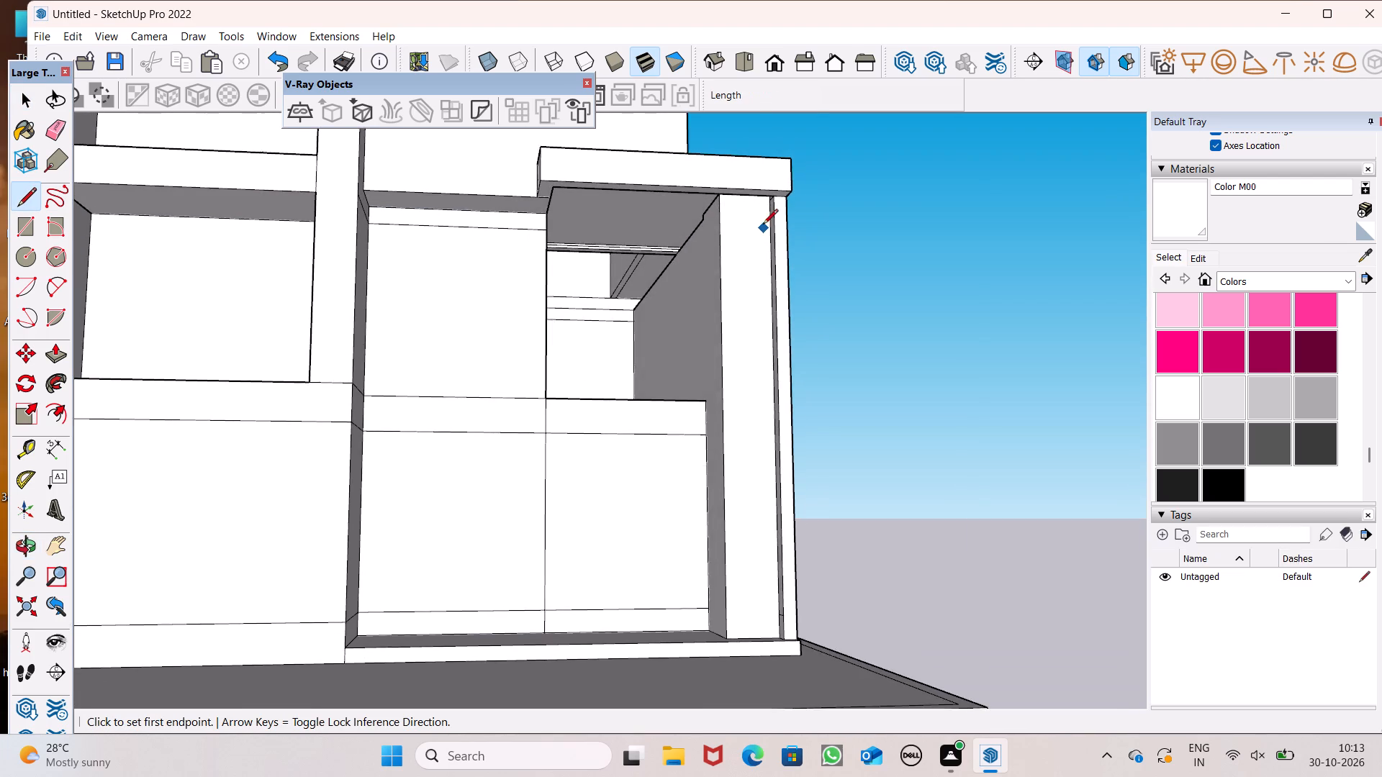
{"action": "scroll", "coordinate": [763, 225], "scroll_direction": "up", "scroll_amount": 13}
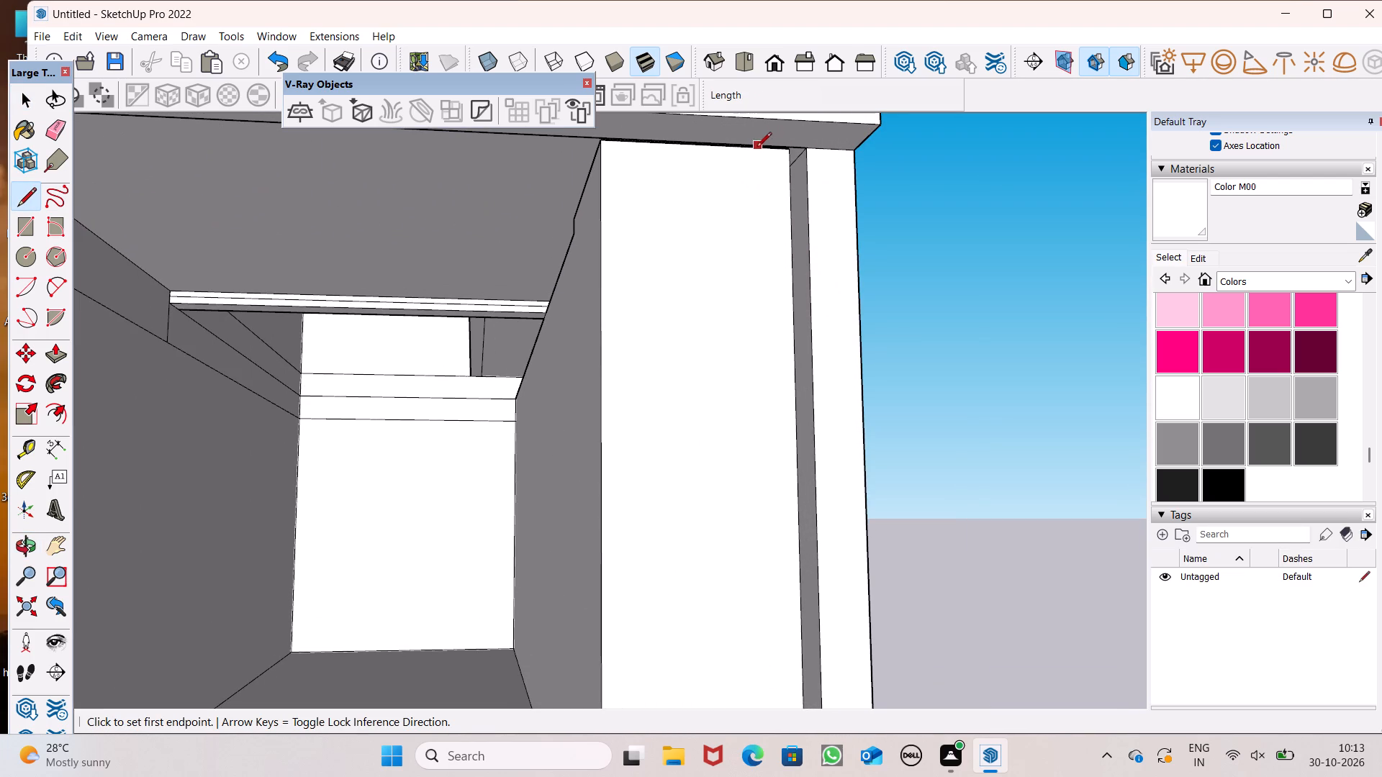
{"action": "left_click", "coordinate": [603, 145]}
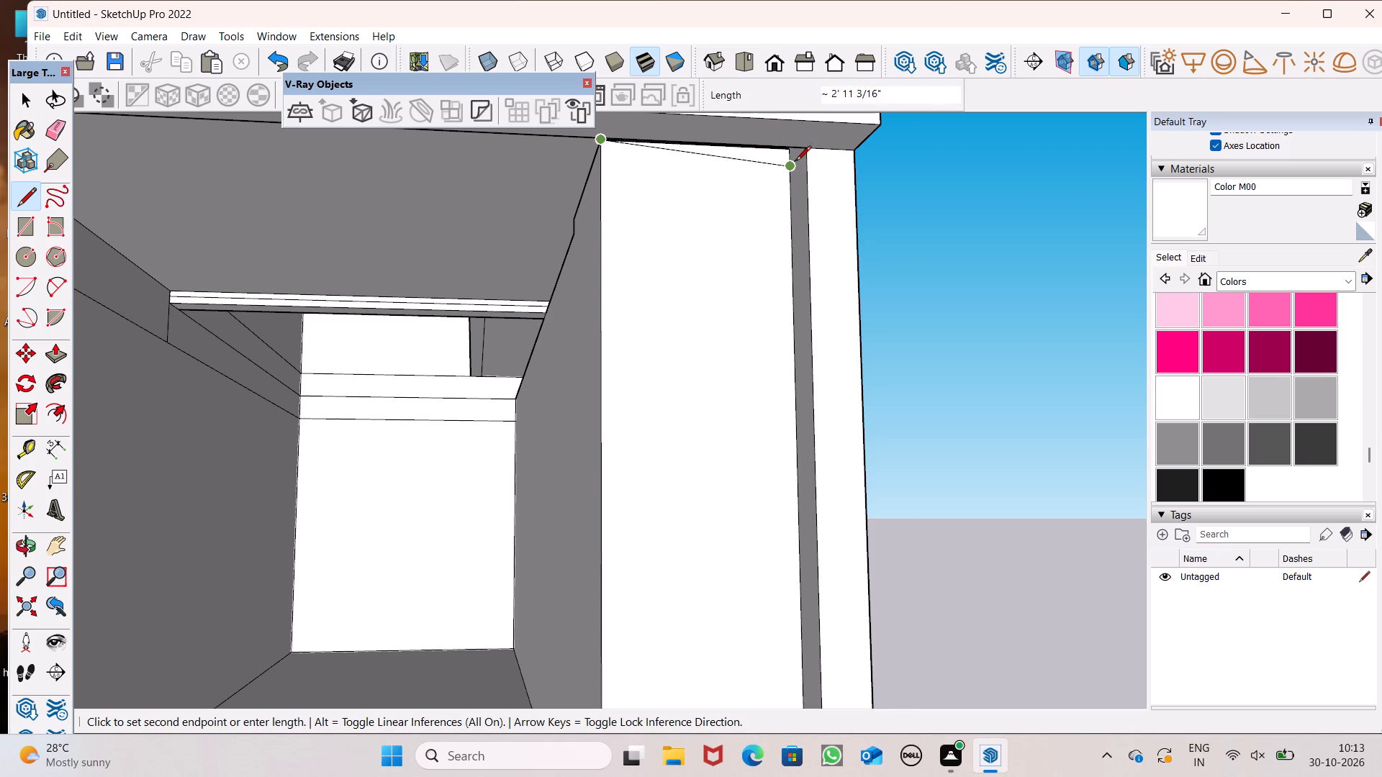
{"action": "scroll", "coordinate": [796, 162], "scroll_direction": "up", "scroll_amount": 7}
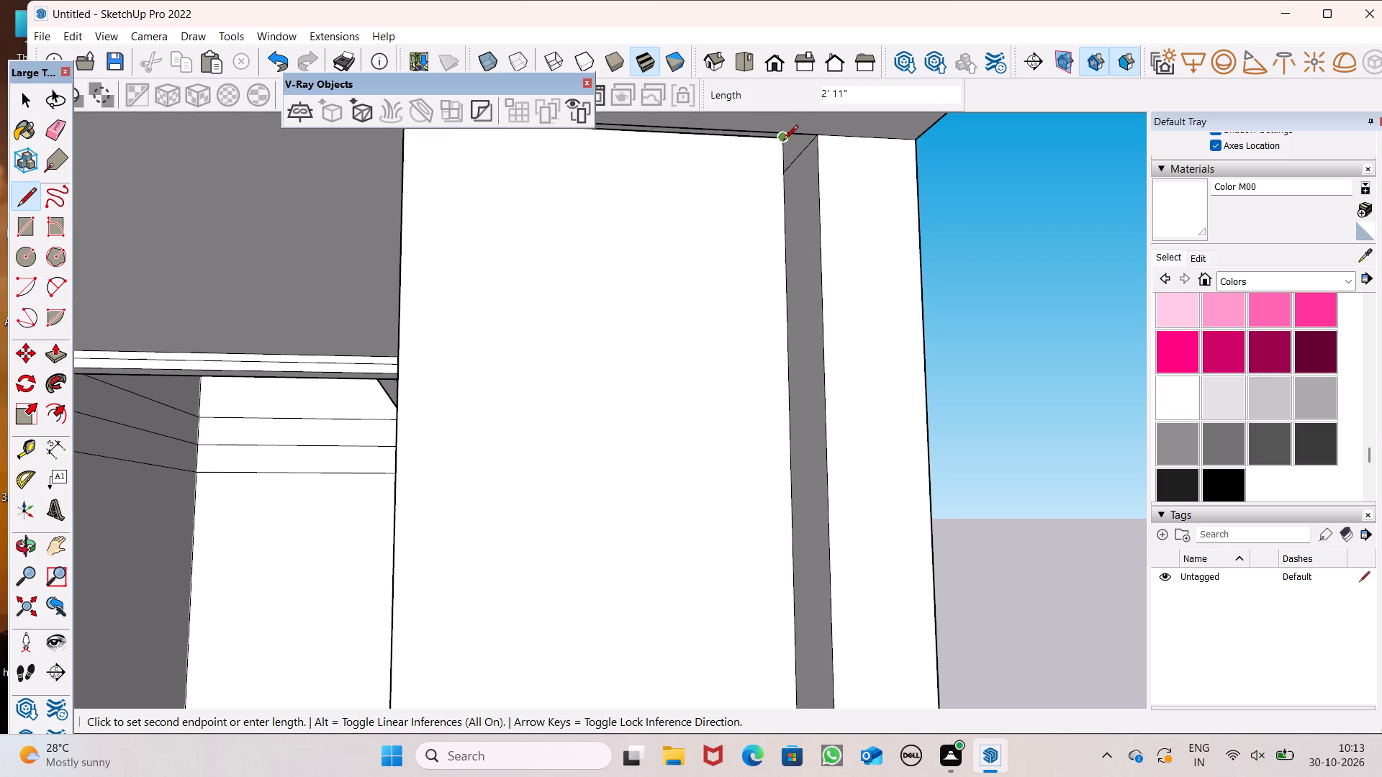
{"action": "left_click", "coordinate": [783, 141]}
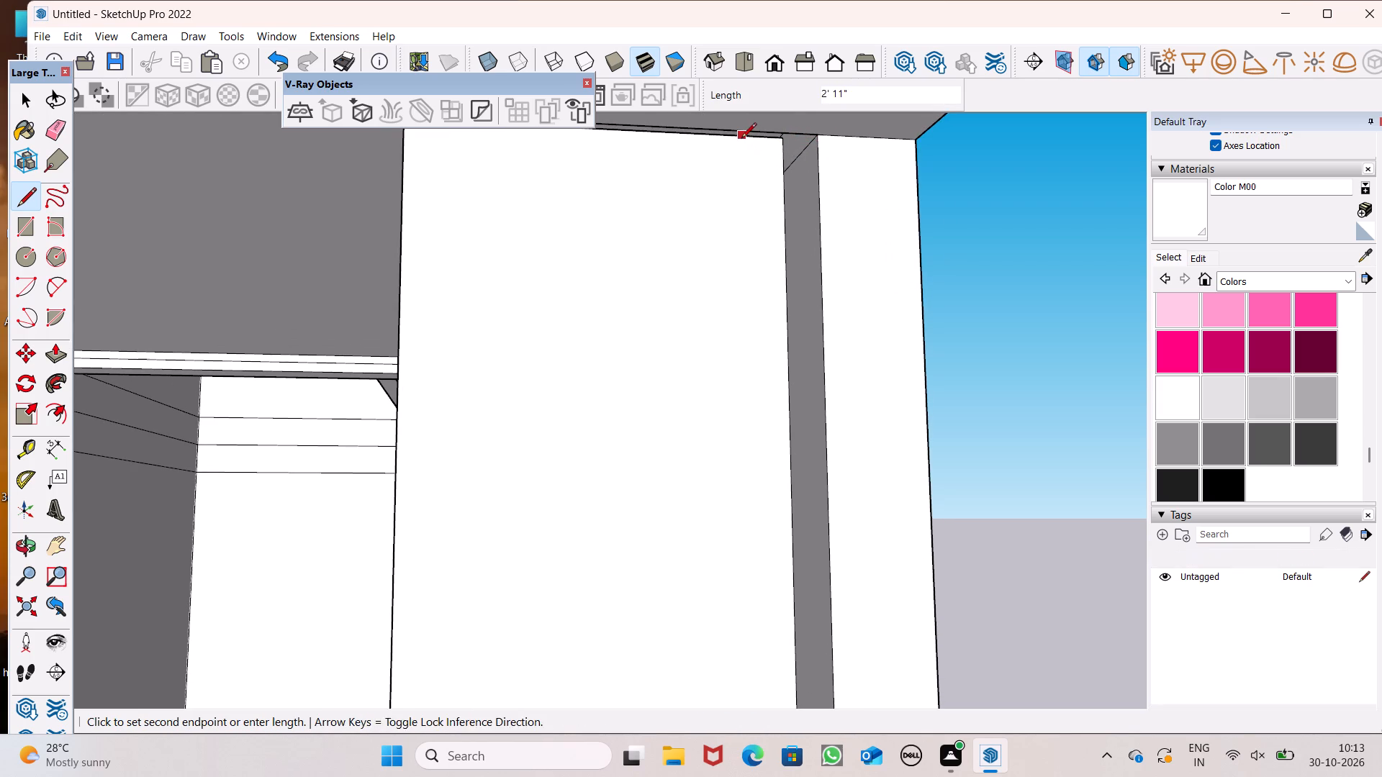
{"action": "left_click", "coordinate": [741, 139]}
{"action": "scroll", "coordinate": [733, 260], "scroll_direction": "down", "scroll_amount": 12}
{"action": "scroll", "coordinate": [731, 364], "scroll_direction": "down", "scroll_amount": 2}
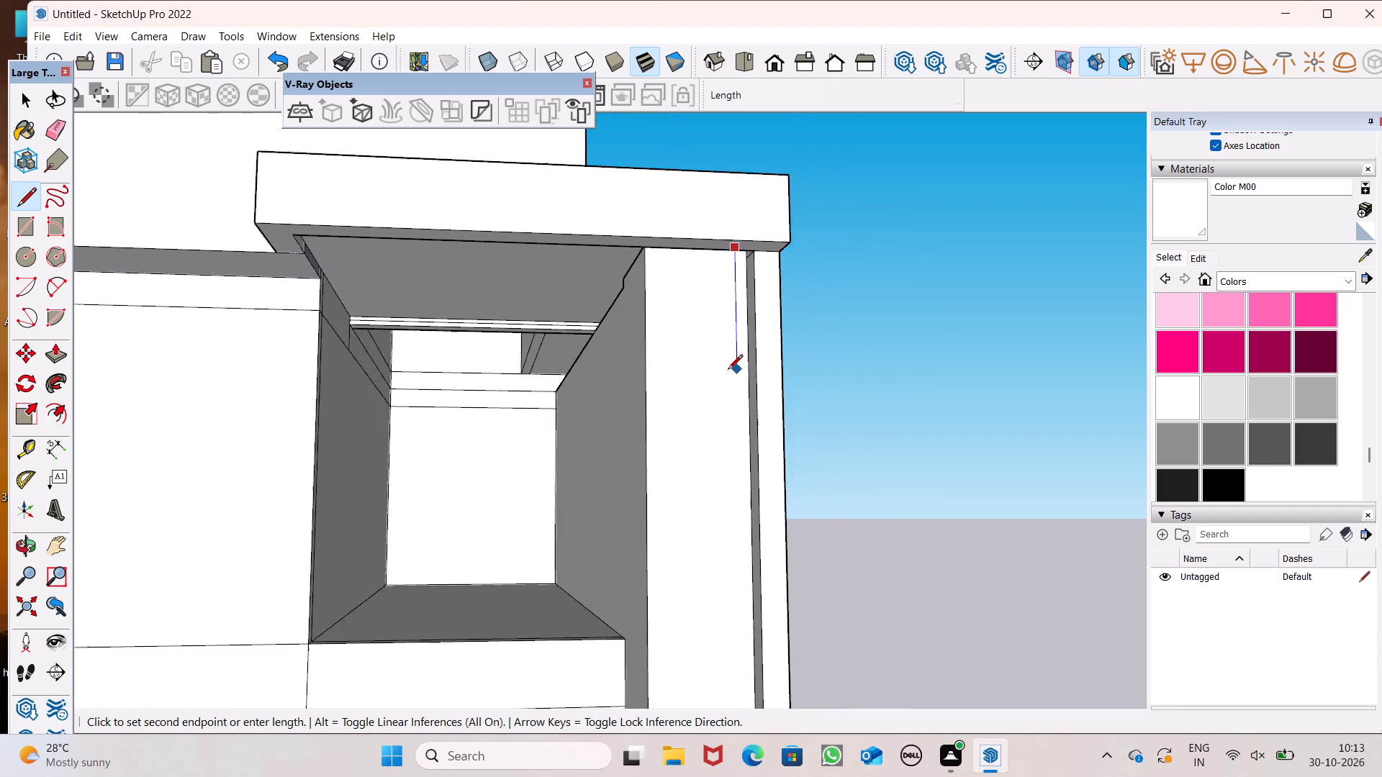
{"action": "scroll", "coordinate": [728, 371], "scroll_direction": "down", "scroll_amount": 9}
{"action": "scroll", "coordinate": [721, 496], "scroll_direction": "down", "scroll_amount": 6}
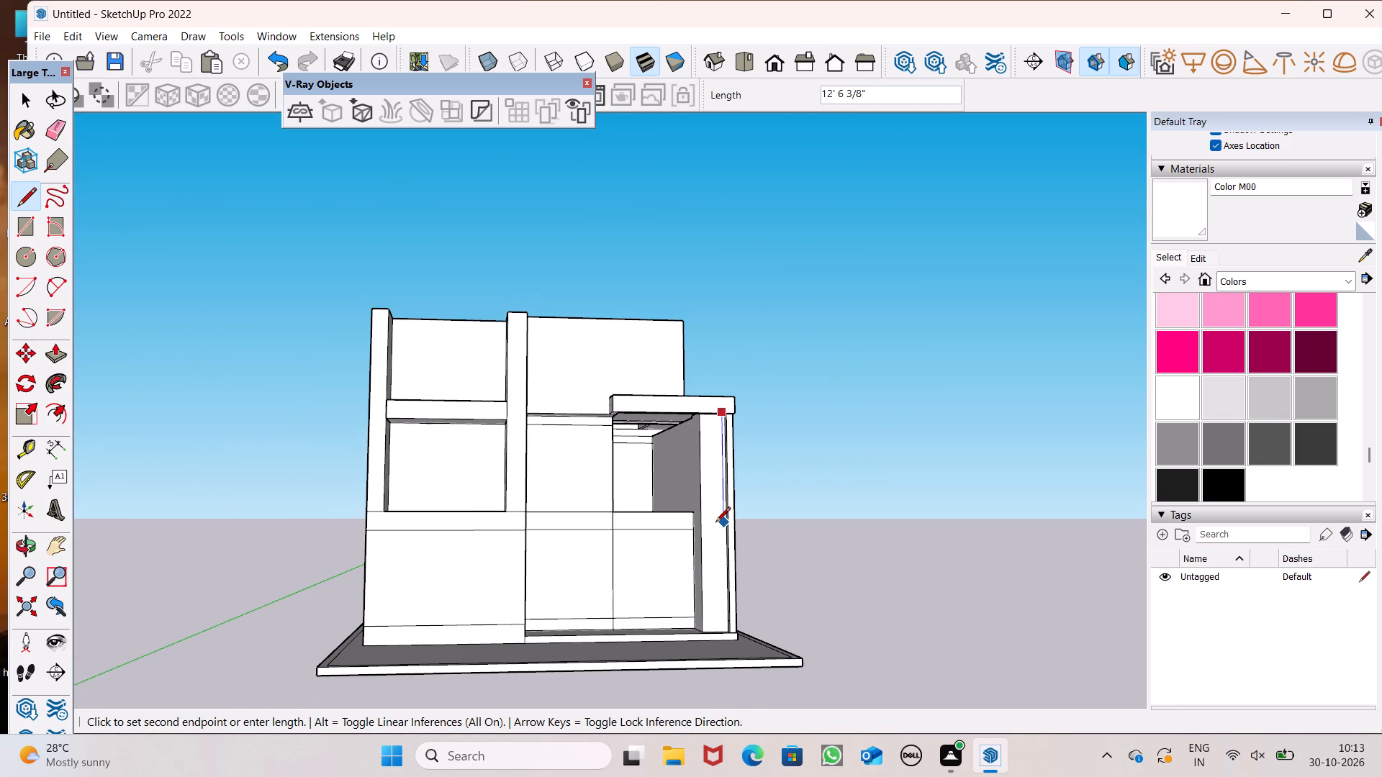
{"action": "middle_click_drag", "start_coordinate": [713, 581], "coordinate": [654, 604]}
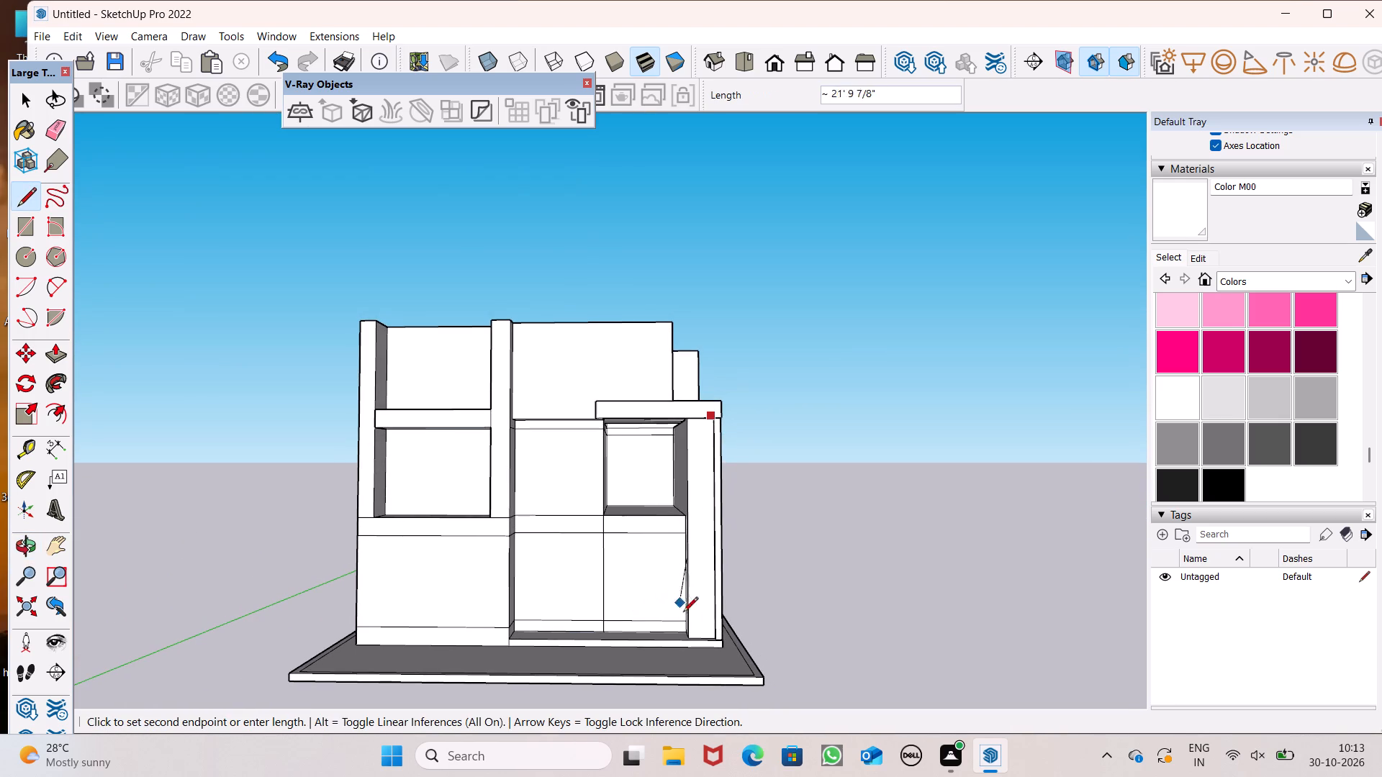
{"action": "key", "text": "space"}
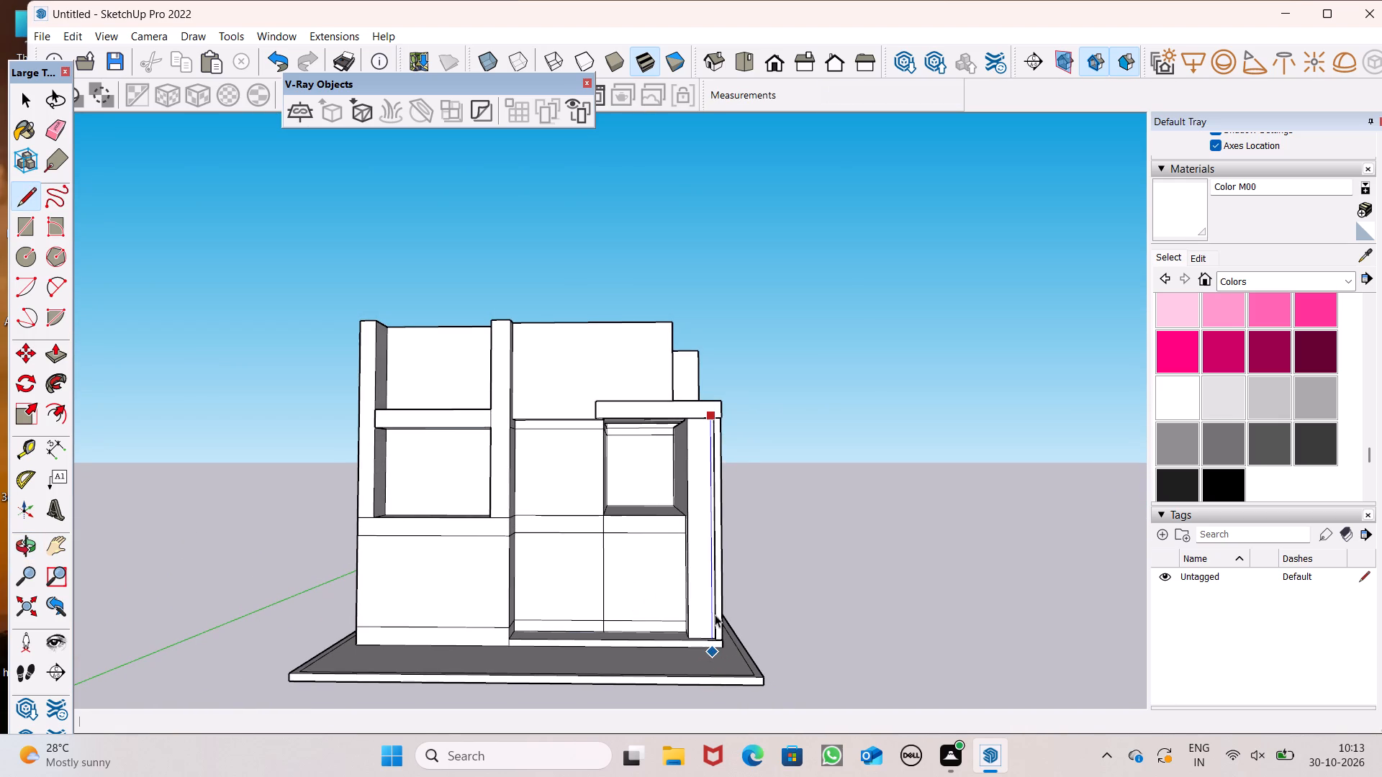
Draw a vertical line about 24' 6 3/8" long down the pillar's front face, from its top edge to its bottom edge.
{"action": "scroll", "coordinate": [699, 568], "scroll_direction": "up", "scroll_amount": 7}
{"action": "middle_click_drag", "start_coordinate": [681, 535], "coordinate": [805, 476]}
{"action": "scroll", "coordinate": [798, 394], "scroll_direction": "up", "scroll_amount": 3}
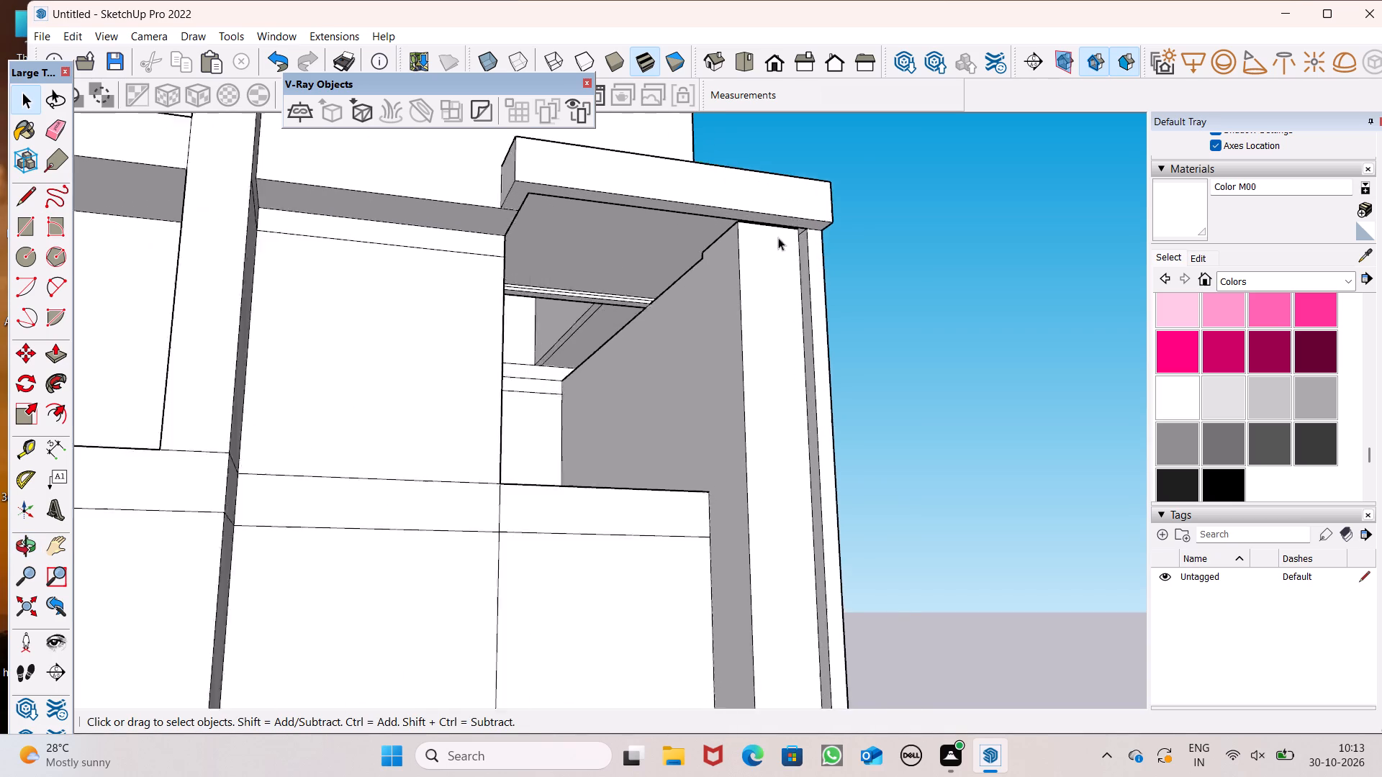
{"action": "scroll", "coordinate": [778, 237], "scroll_direction": "up", "scroll_amount": 5}
{"action": "middle_click_drag", "start_coordinate": [768, 268], "coordinate": [732, 230]}
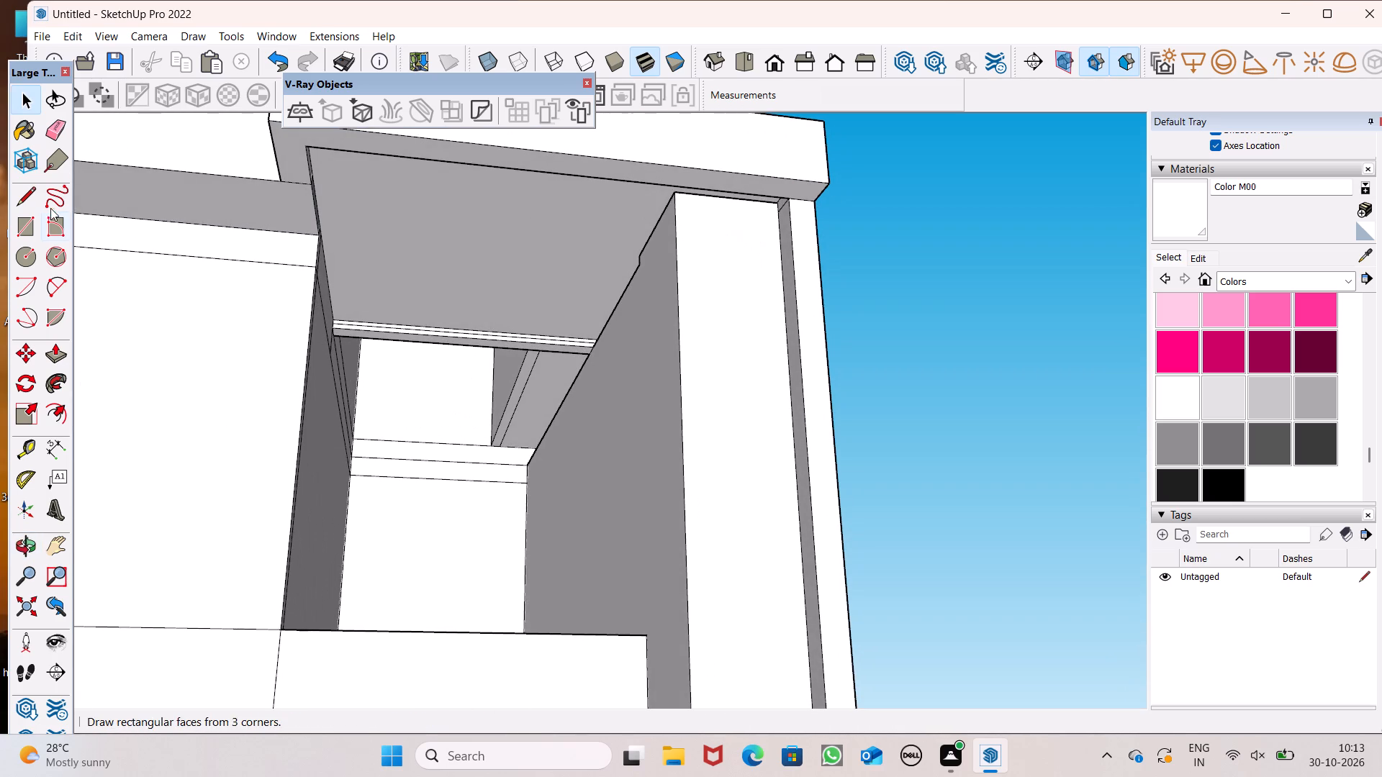
{"action": "left_click", "coordinate": [27, 203]}
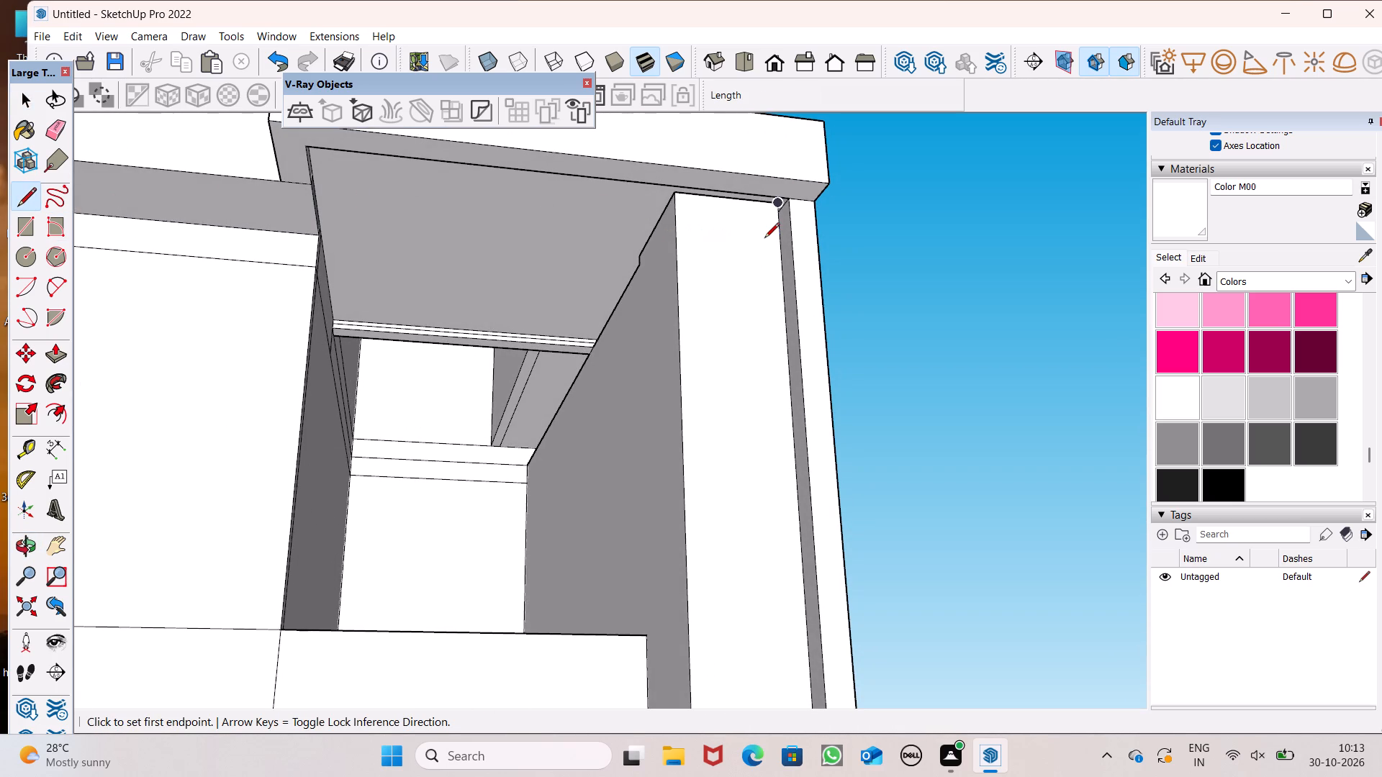
{"action": "scroll", "coordinate": [748, 212], "scroll_direction": "up", "scroll_amount": 6}
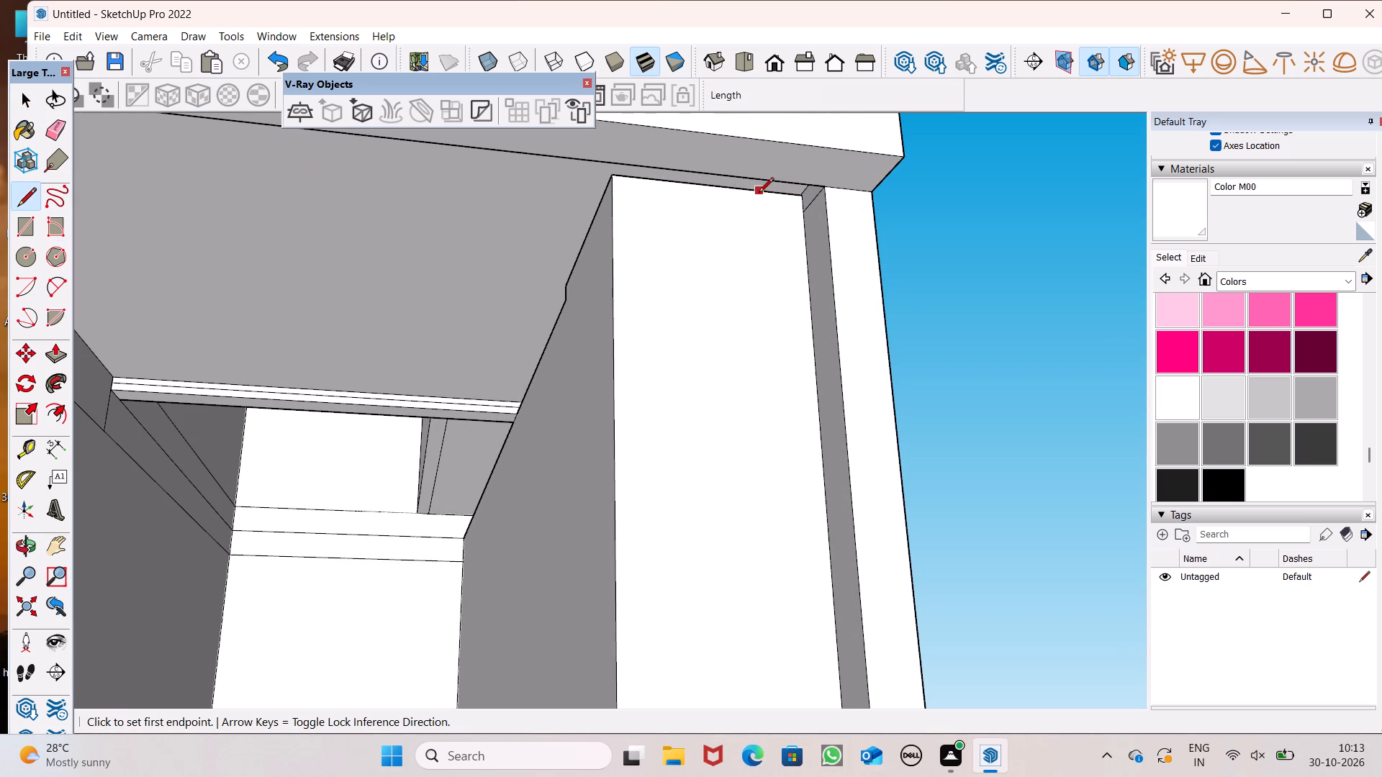
{"action": "left_click", "coordinate": [759, 191]}
{"action": "scroll", "coordinate": [796, 249], "scroll_direction": "down", "scroll_amount": 6}
{"action": "scroll", "coordinate": [790, 312], "scroll_direction": "down", "scroll_amount": 5}
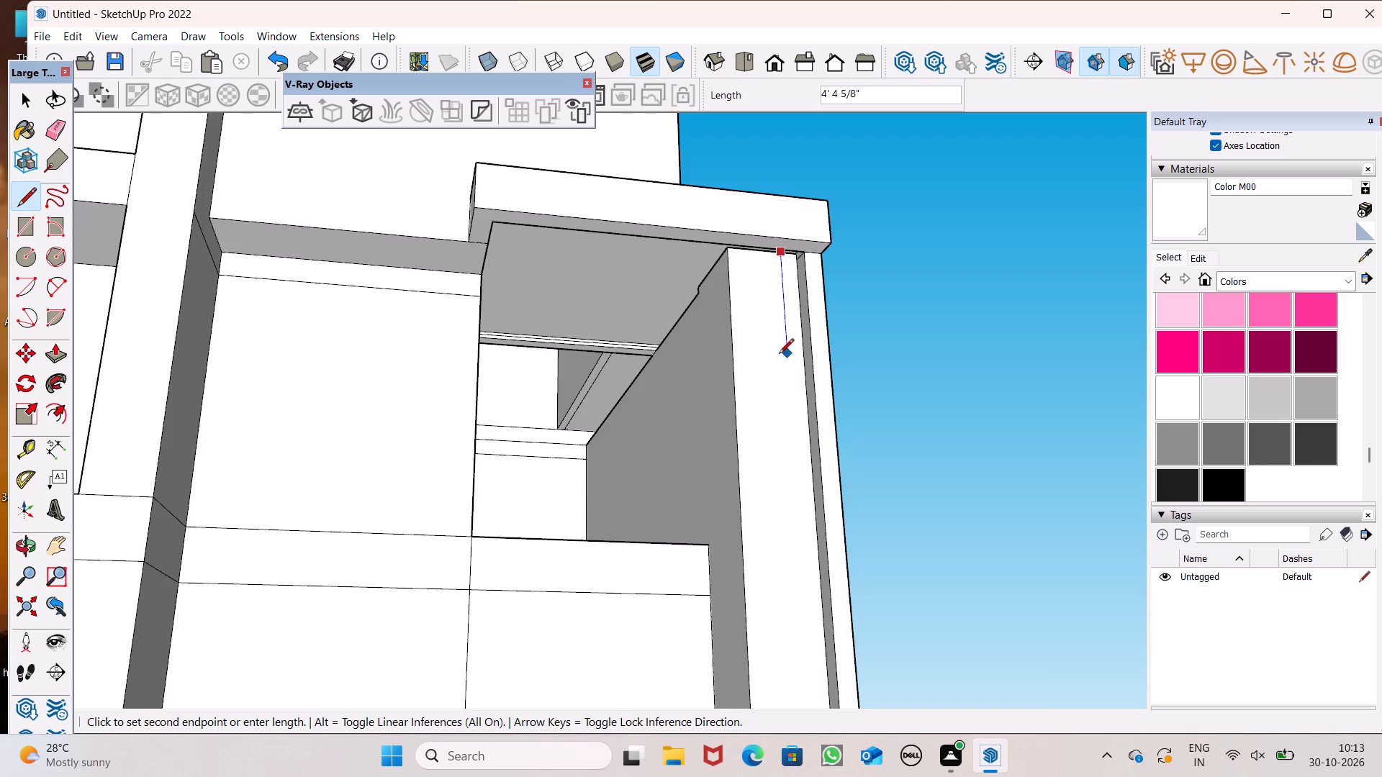
{"action": "scroll", "coordinate": [779, 355], "scroll_direction": "down", "scroll_amount": 12}
{"action": "middle_click_drag", "start_coordinate": [816, 441], "coordinate": [782, 600]}
{"action": "scroll", "coordinate": [788, 566], "scroll_direction": "up", "scroll_amount": 6}
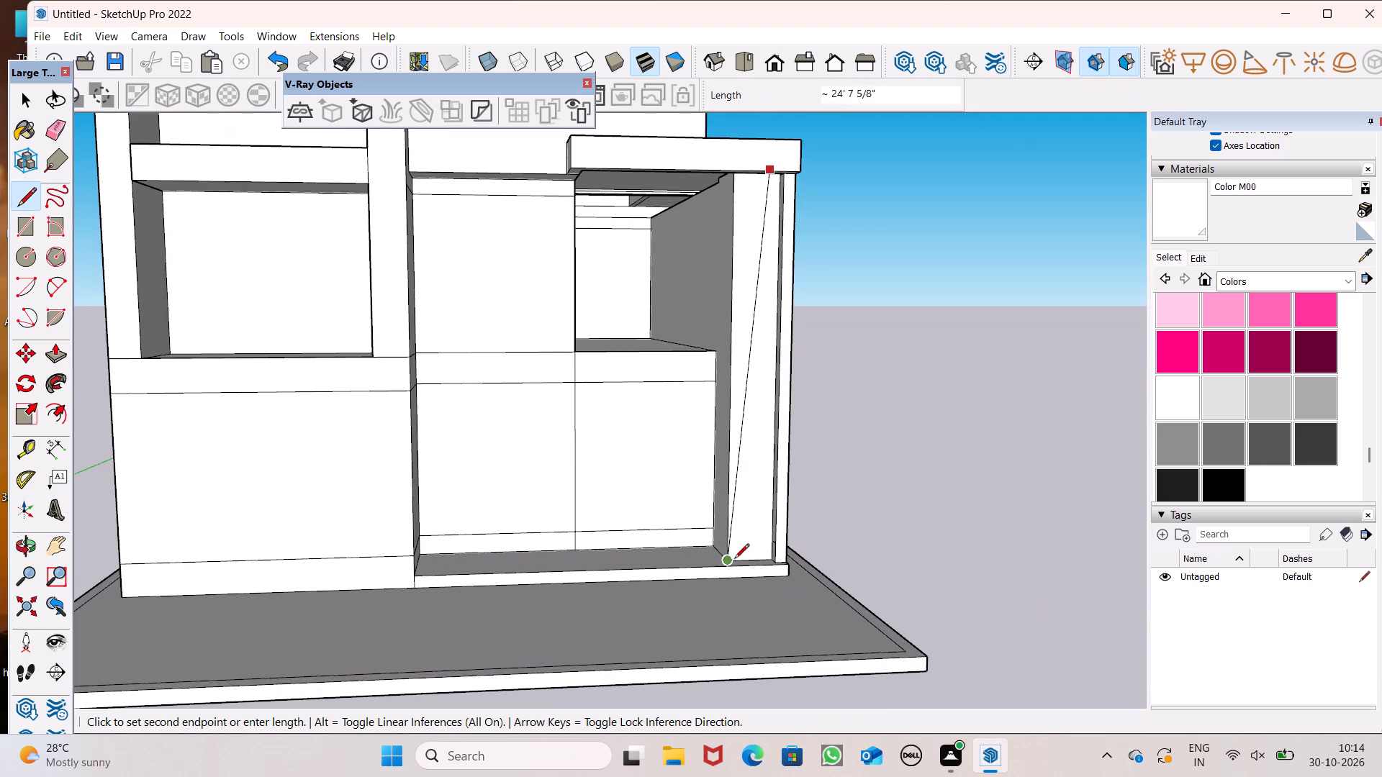
{"action": "scroll", "coordinate": [739, 554], "scroll_direction": "up", "scroll_amount": 13}
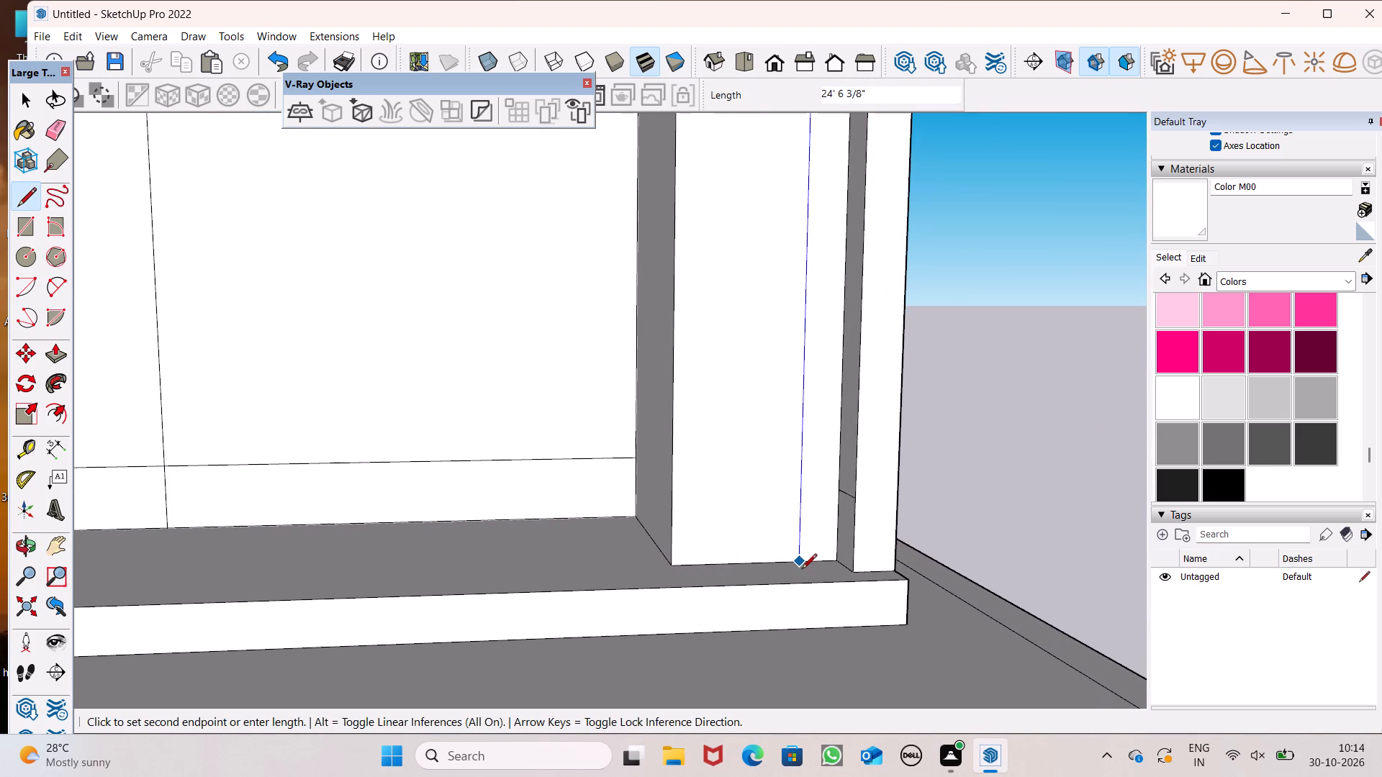
{"action": "left_click", "coordinate": [803, 563]}
Move the new vertical line about 2 13/16" across the pillar's front face toward the outer wall.
{"action": "scroll", "coordinate": [759, 565], "scroll_direction": "down", "scroll_amount": 13}
{"action": "middle_click_drag", "start_coordinate": [787, 587], "coordinate": [792, 573]}
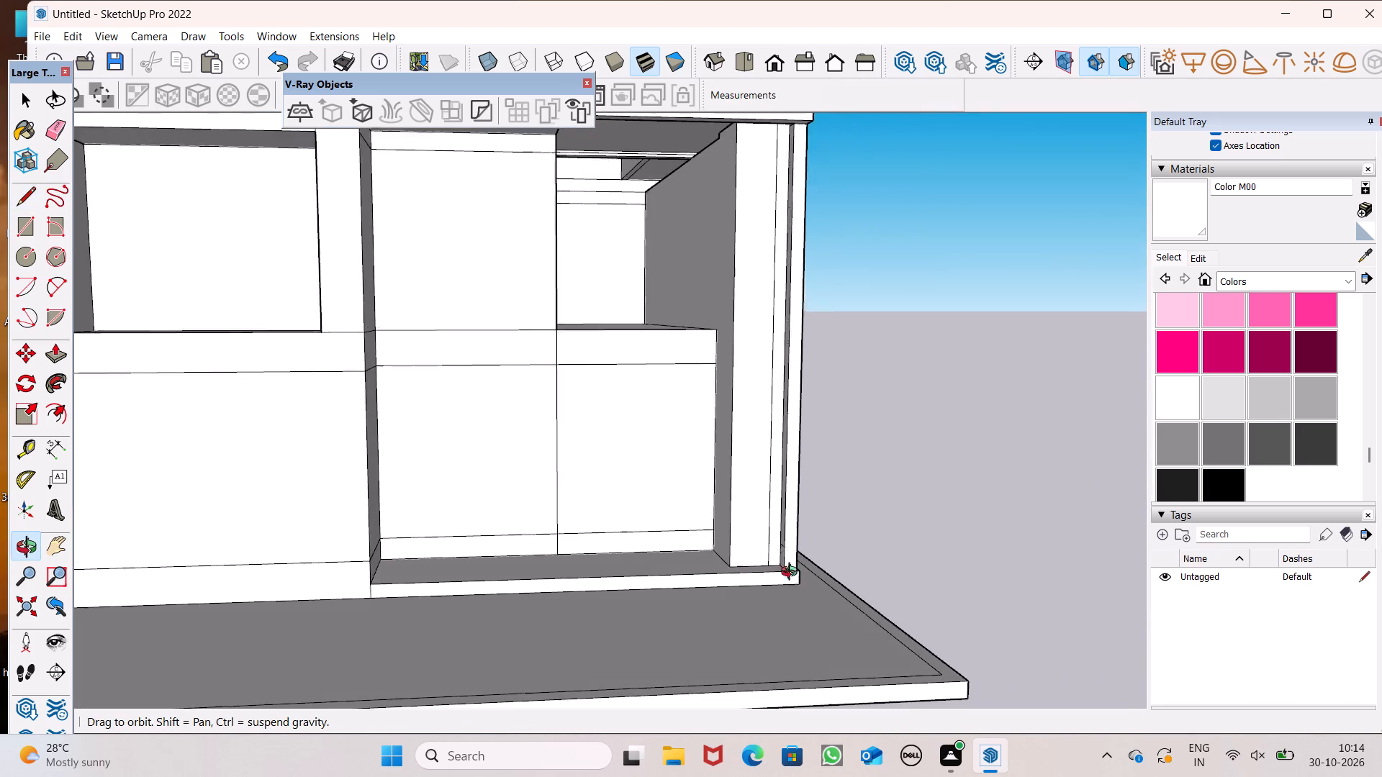
{"action": "middle_click_drag", "start_coordinate": [792, 573], "coordinate": [690, 659]}
{"action": "left_click_drag", "start_coordinate": [810, 563], "coordinate": [772, 604]}
{"action": "scroll", "coordinate": [691, 620], "scroll_direction": "up", "scroll_amount": 7}
{"action": "key", "text": "space"}
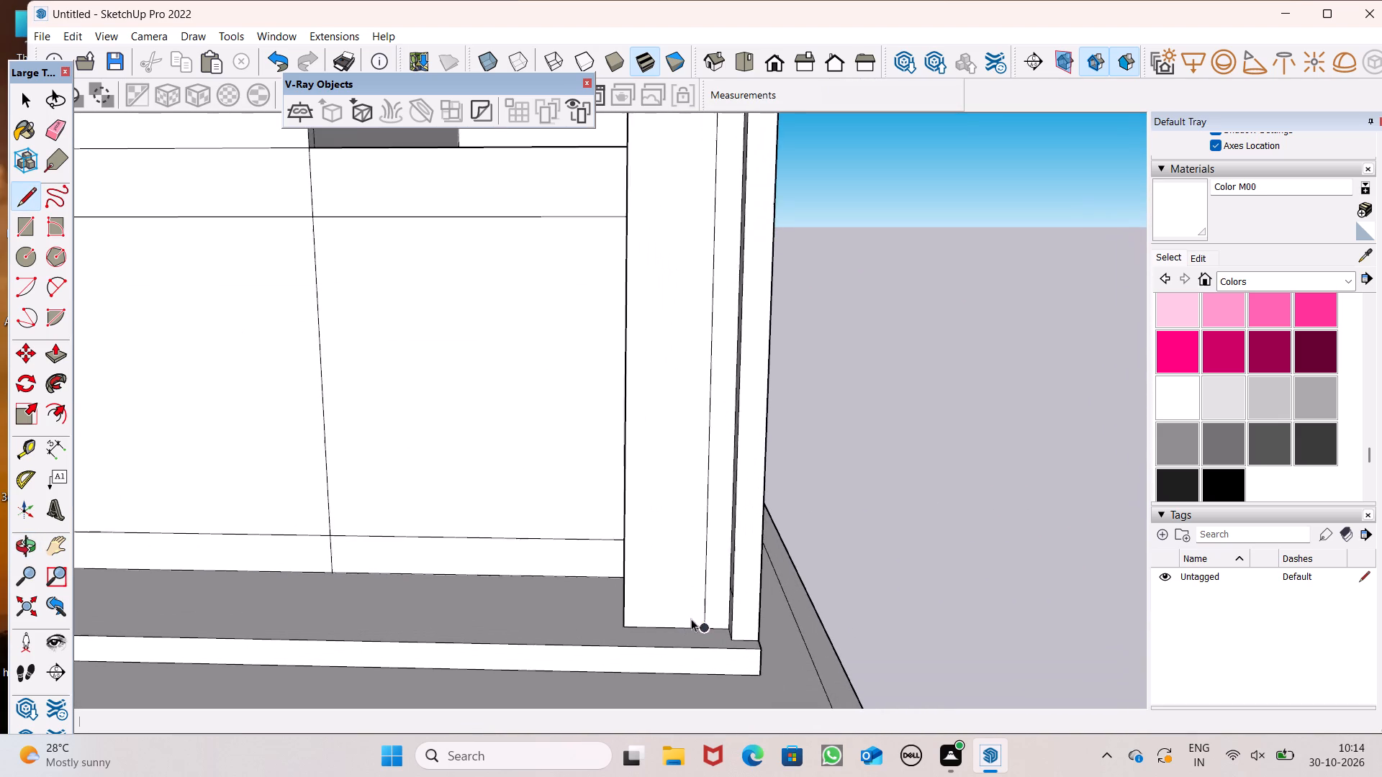
{"action": "scroll", "coordinate": [702, 620], "scroll_direction": "up", "scroll_amount": 6}
{"action": "left_click", "coordinate": [706, 621]}
{"action": "key", "text": "m"}
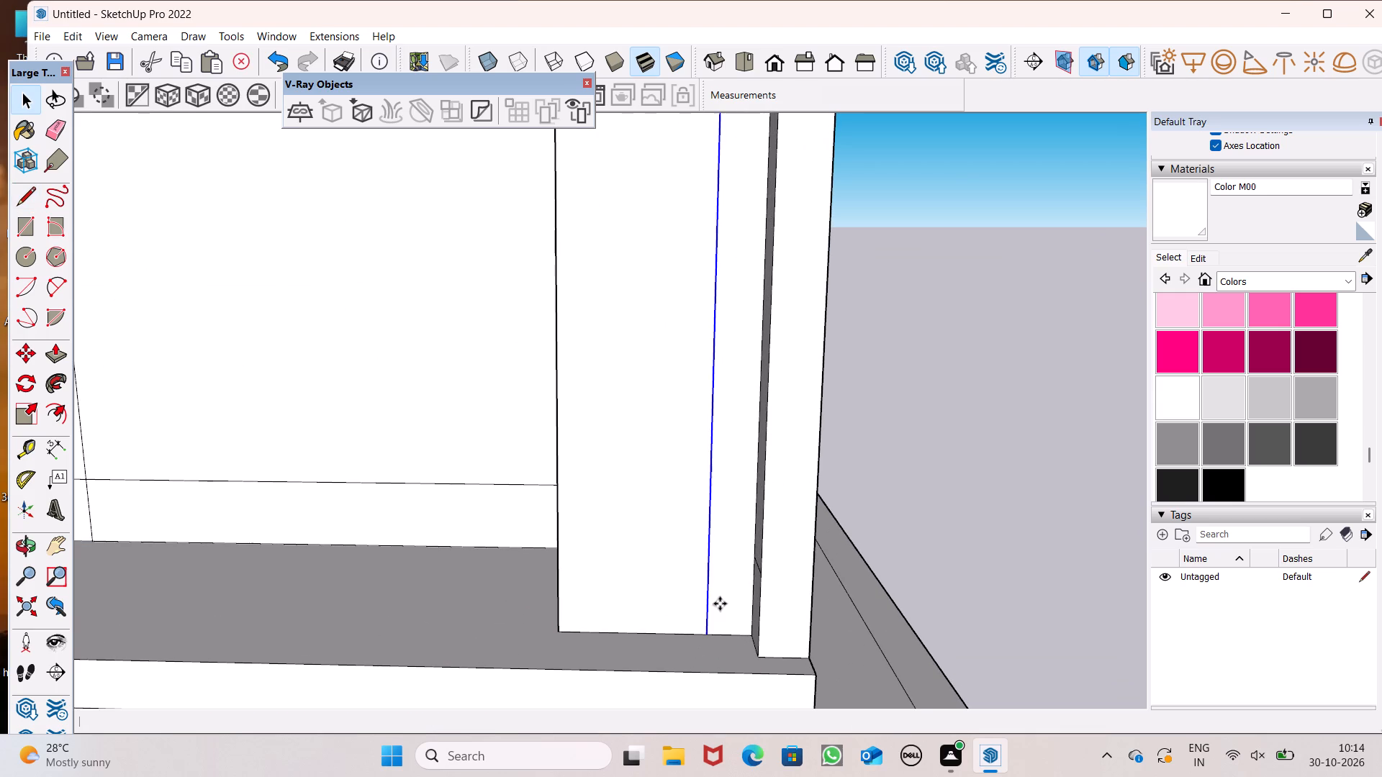
{"action": "key", "text": "Return"}
{"action": "scroll", "coordinate": [723, 609], "scroll_direction": "up", "scroll_amount": 2}
{"action": "scroll", "coordinate": [725, 597], "scroll_direction": "down", "scroll_amount": 2}
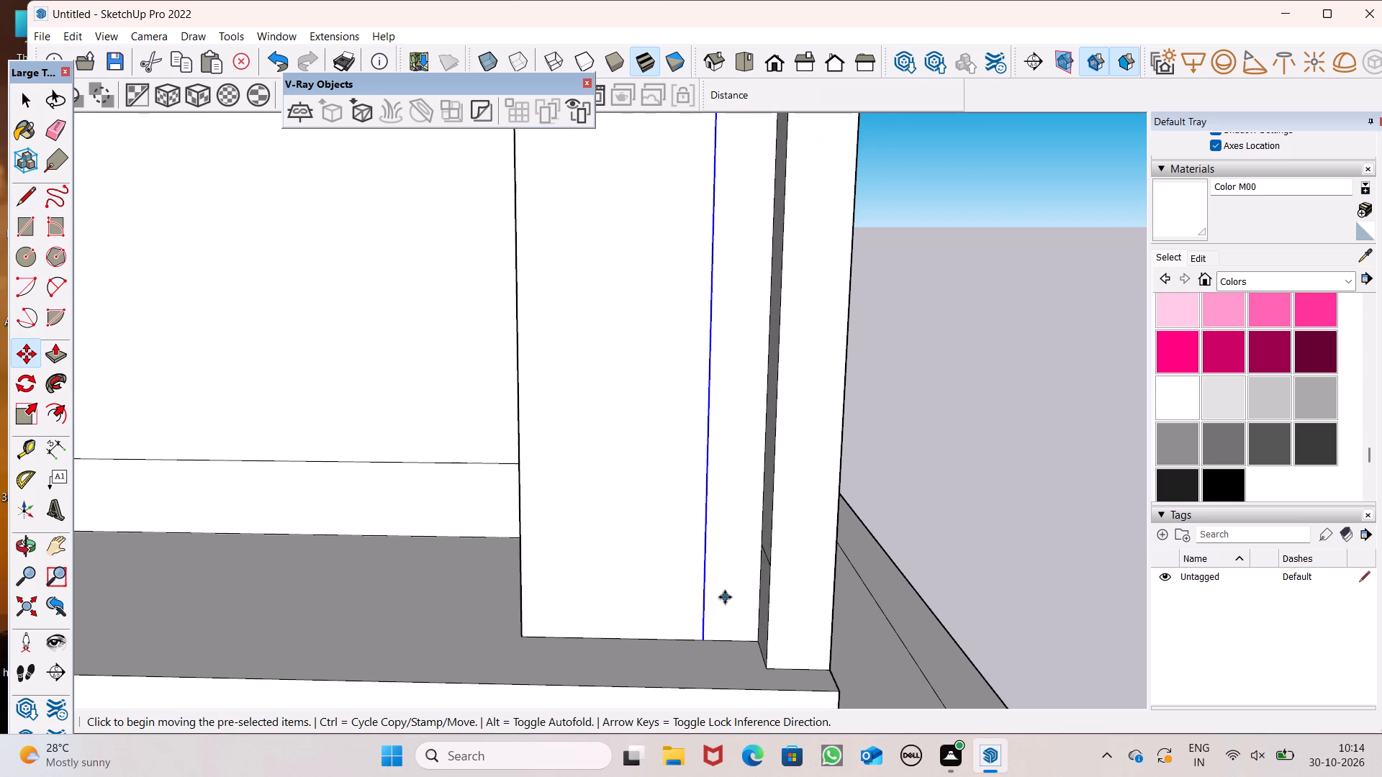
{"action": "scroll", "coordinate": [725, 597], "scroll_direction": "down", "scroll_amount": 5}
{"action": "scroll", "coordinate": [697, 638], "scroll_direction": "up", "scroll_amount": 14}
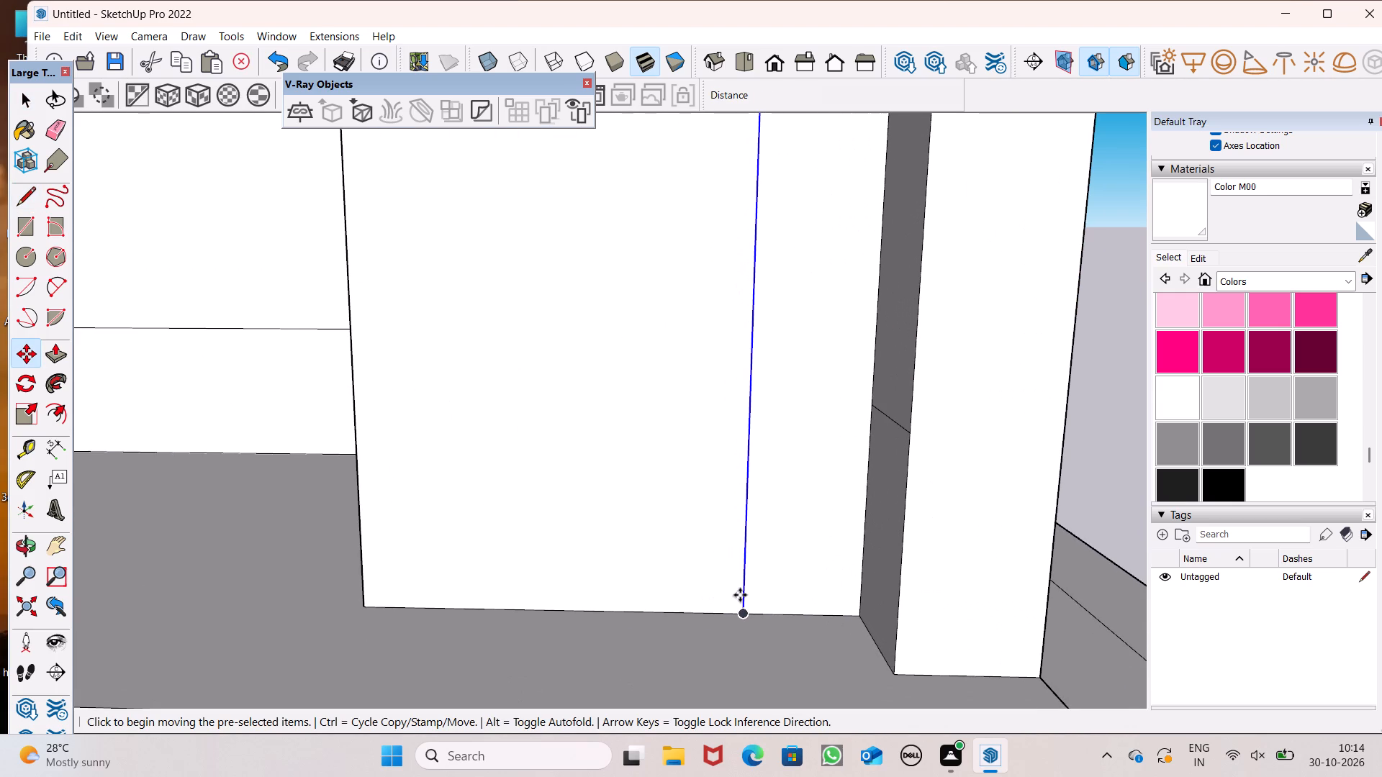
{"action": "left_click_drag", "start_coordinate": [744, 592], "coordinate": [764, 588]}
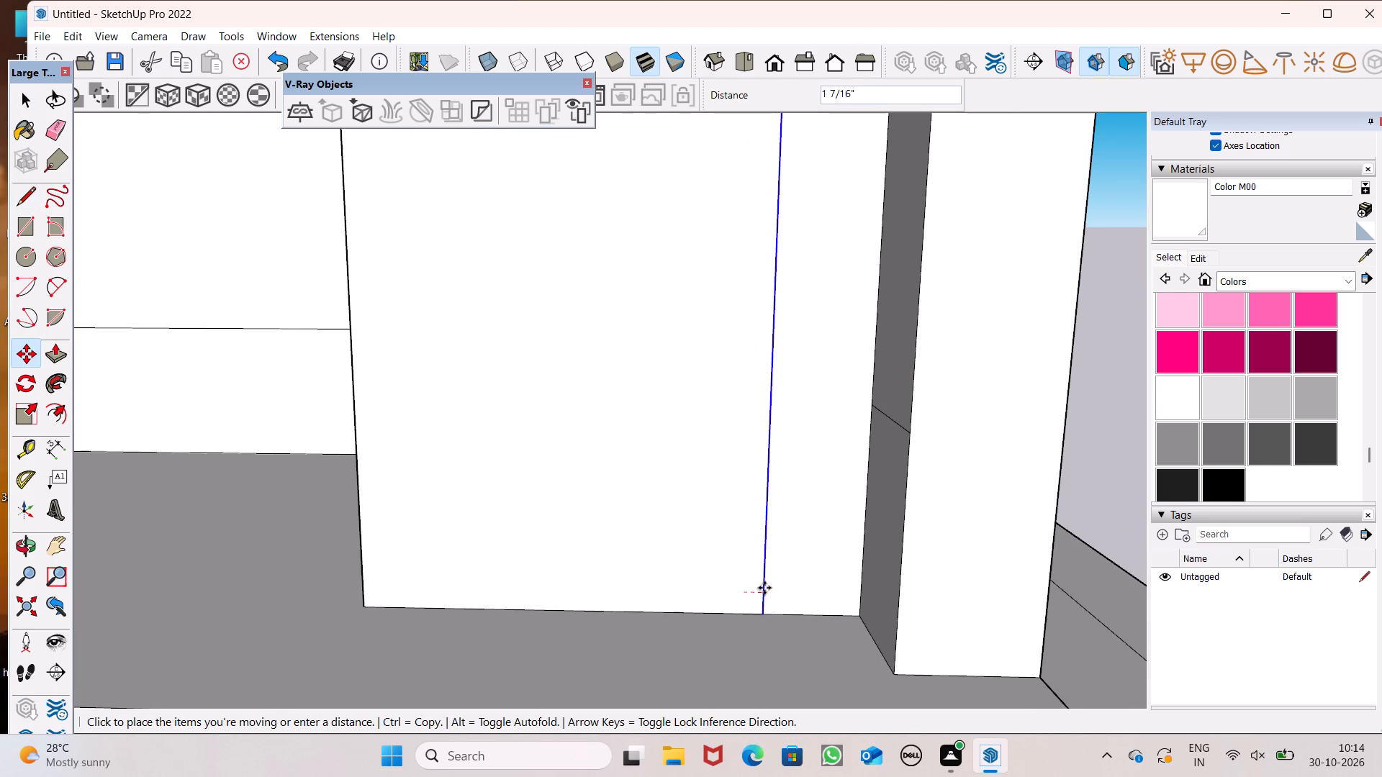
{"action": "left_click_drag", "start_coordinate": [764, 588], "coordinate": [785, 586]}
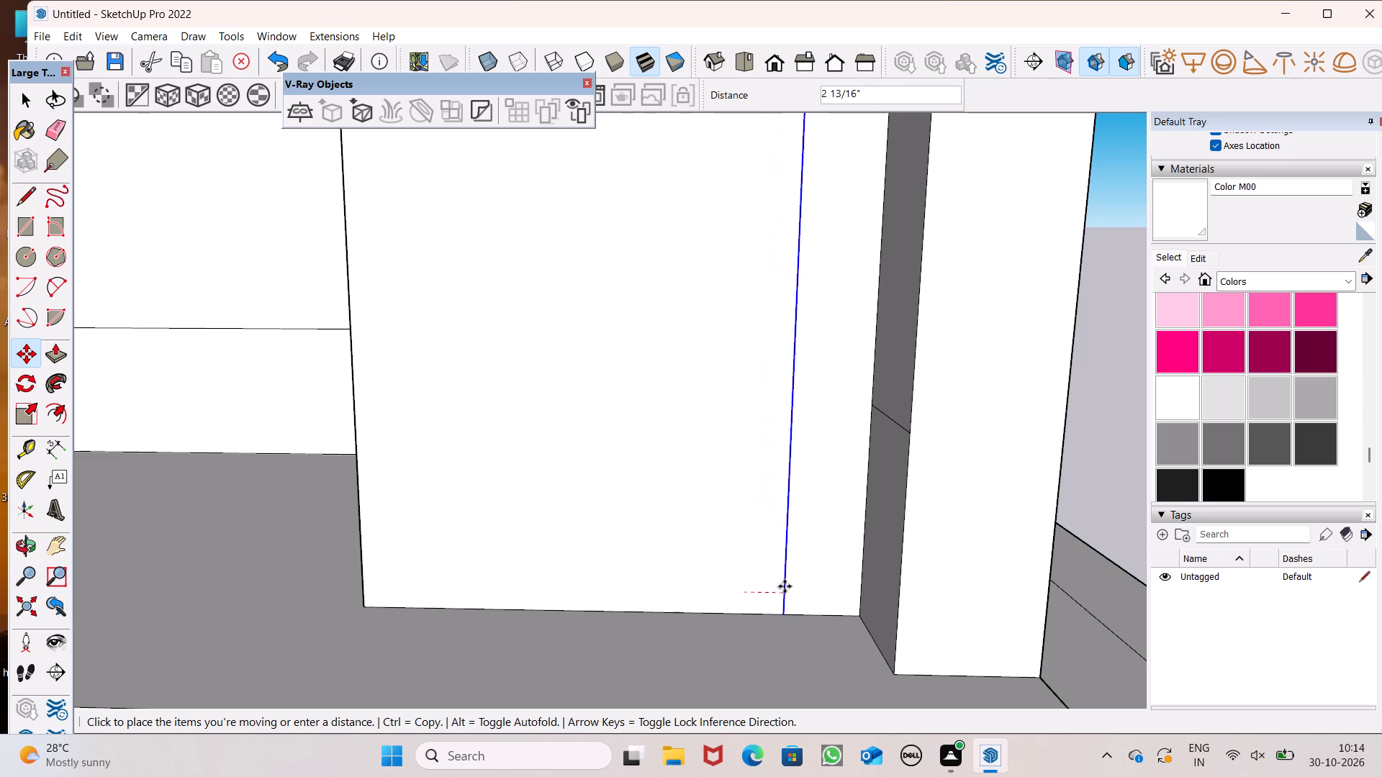
{"action": "left_click_drag", "start_coordinate": [785, 586], "coordinate": [785, 587]}
Copy the vertical line three times in succession toward the pillar's inner edge, placing the last copy about 3 11/16" from the previous one.
{"action": "scroll", "coordinate": [822, 544], "scroll_direction": "down", "scroll_amount": 2}
{"action": "left_click_drag", "start_coordinate": [795, 572], "coordinate": [782, 574]}
{"action": "left_click_drag", "start_coordinate": [783, 574], "coordinate": [734, 581]}
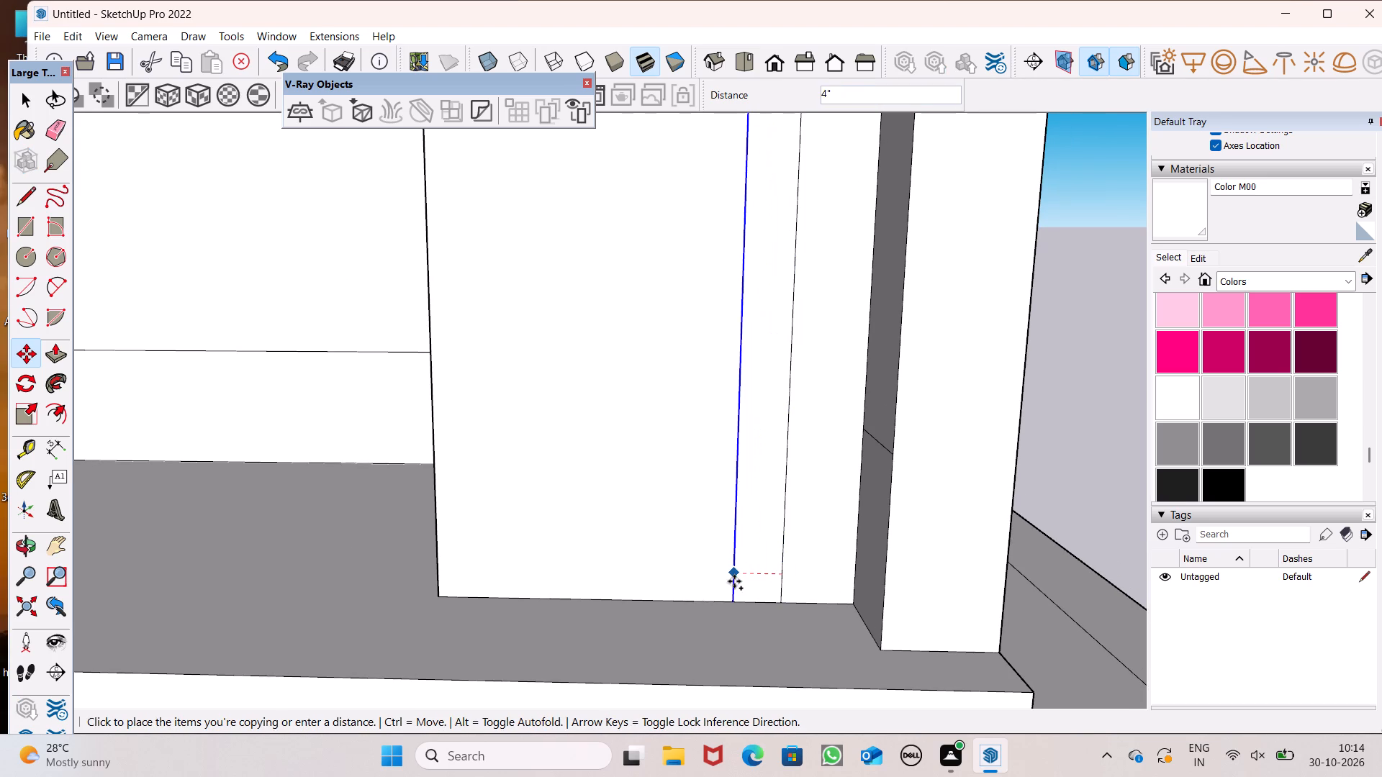
{"action": "left_click_drag", "start_coordinate": [734, 581], "coordinate": [739, 579]}
{"action": "left_click_drag", "start_coordinate": [740, 578], "coordinate": [681, 585]}
{"action": "left_click_drag", "start_coordinate": [681, 583], "coordinate": [637, 587]}
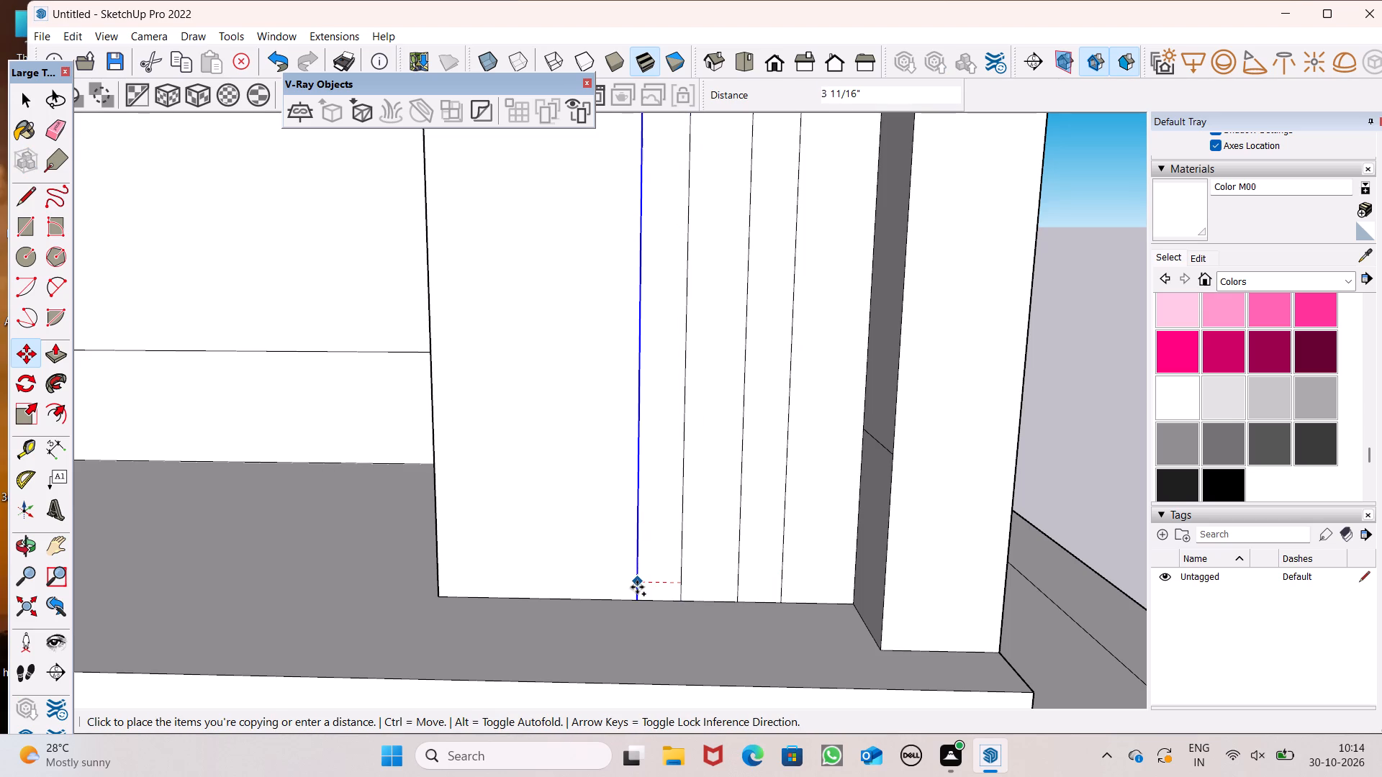
{"action": "left_click_drag", "start_coordinate": [637, 587], "coordinate": [637, 588]}
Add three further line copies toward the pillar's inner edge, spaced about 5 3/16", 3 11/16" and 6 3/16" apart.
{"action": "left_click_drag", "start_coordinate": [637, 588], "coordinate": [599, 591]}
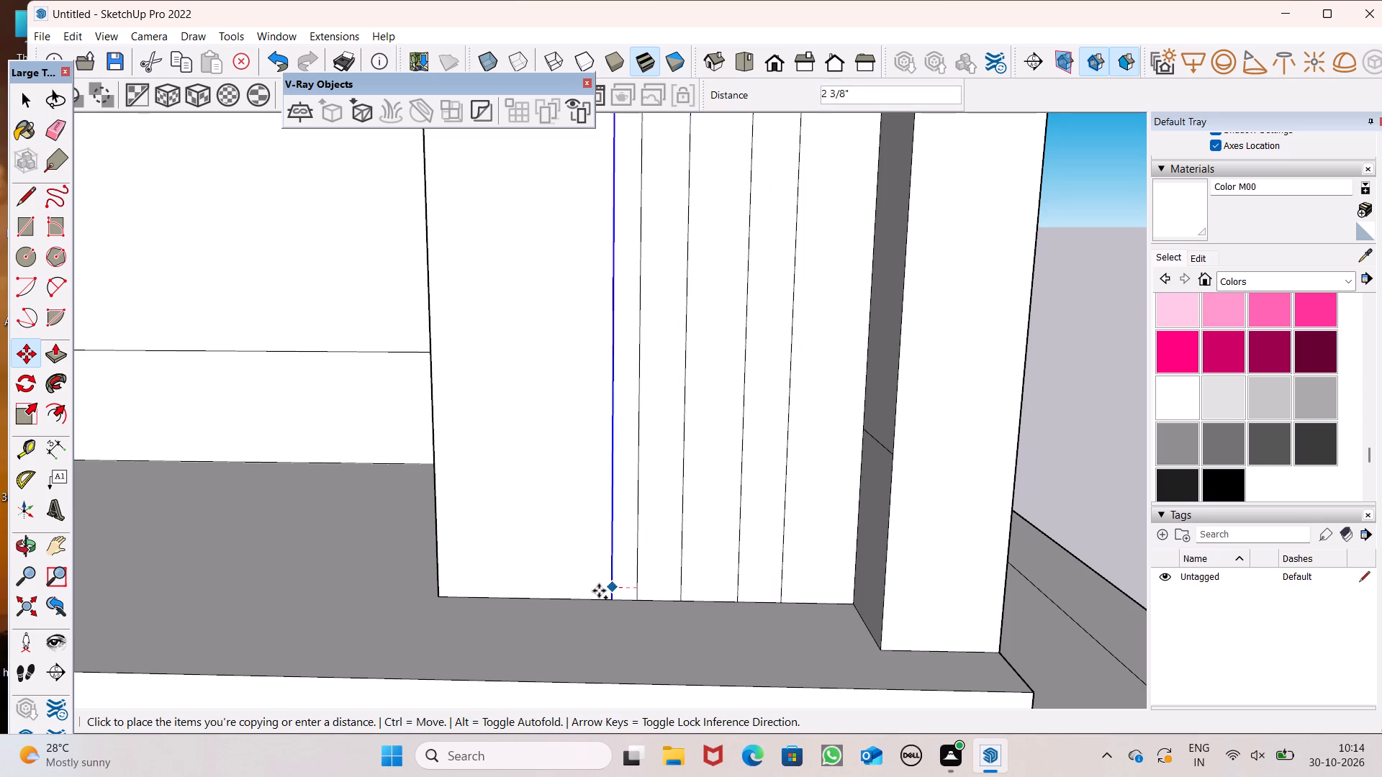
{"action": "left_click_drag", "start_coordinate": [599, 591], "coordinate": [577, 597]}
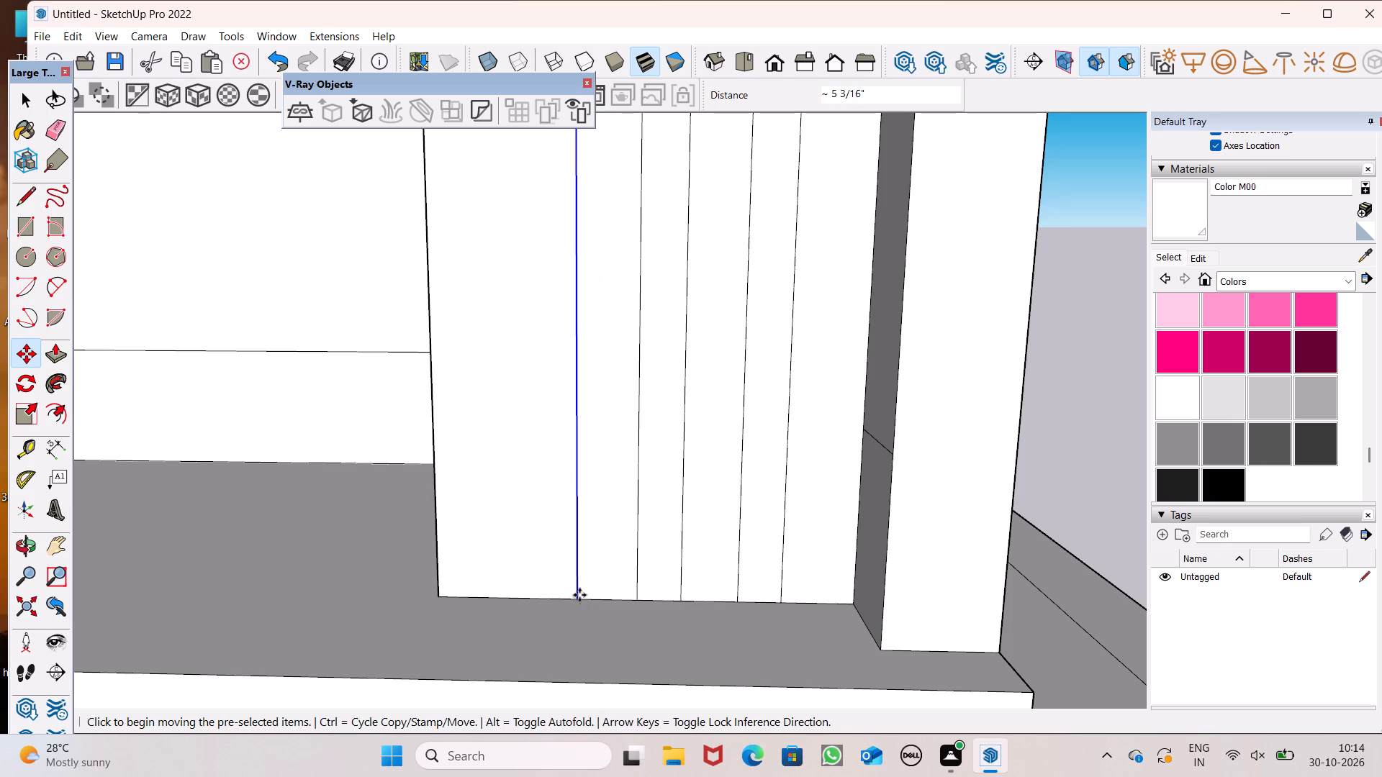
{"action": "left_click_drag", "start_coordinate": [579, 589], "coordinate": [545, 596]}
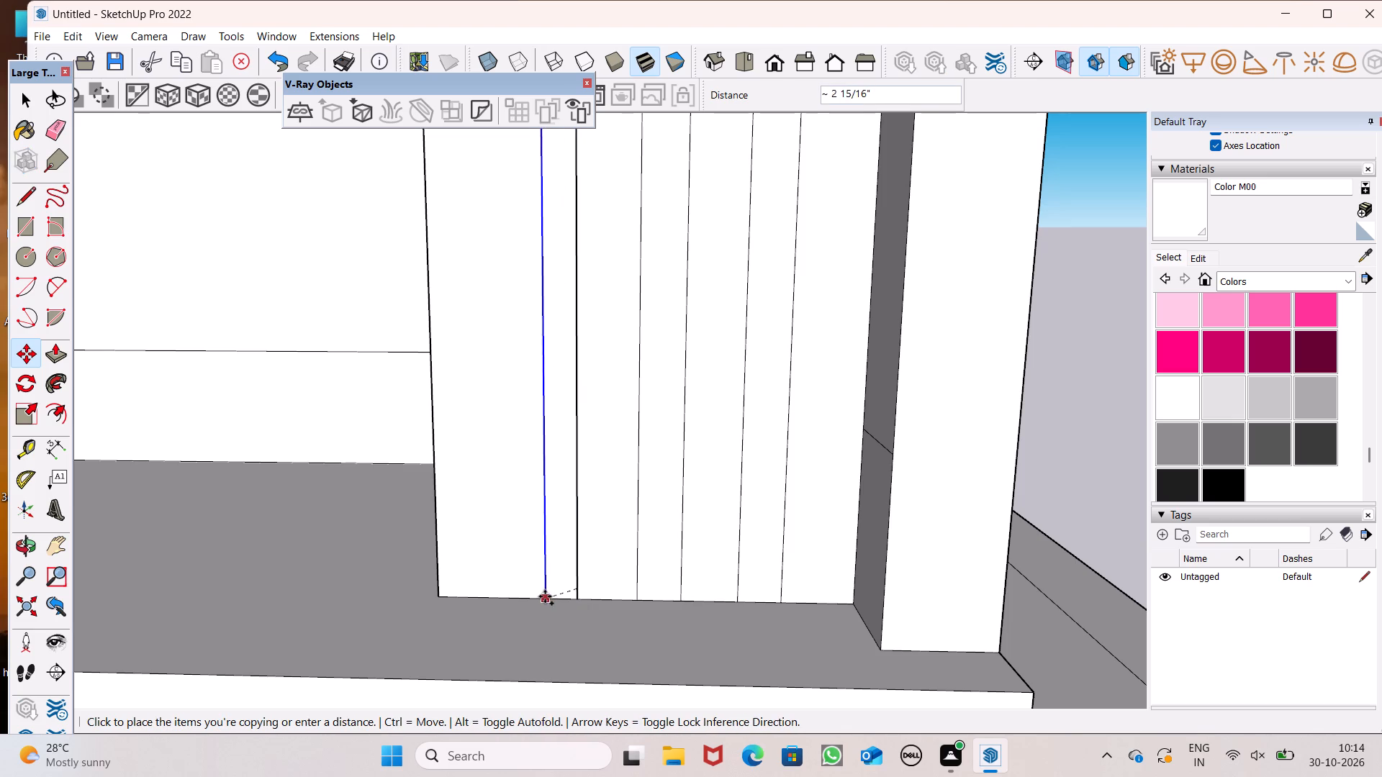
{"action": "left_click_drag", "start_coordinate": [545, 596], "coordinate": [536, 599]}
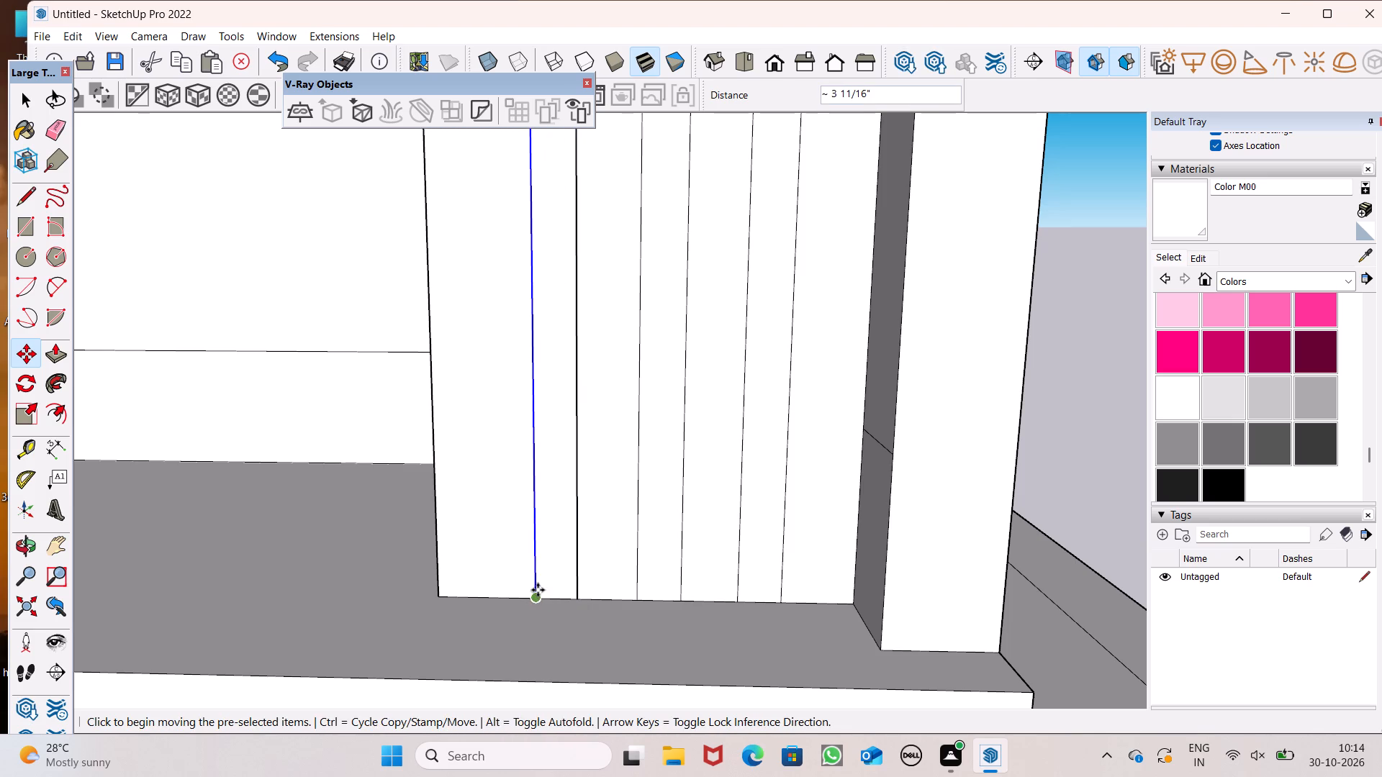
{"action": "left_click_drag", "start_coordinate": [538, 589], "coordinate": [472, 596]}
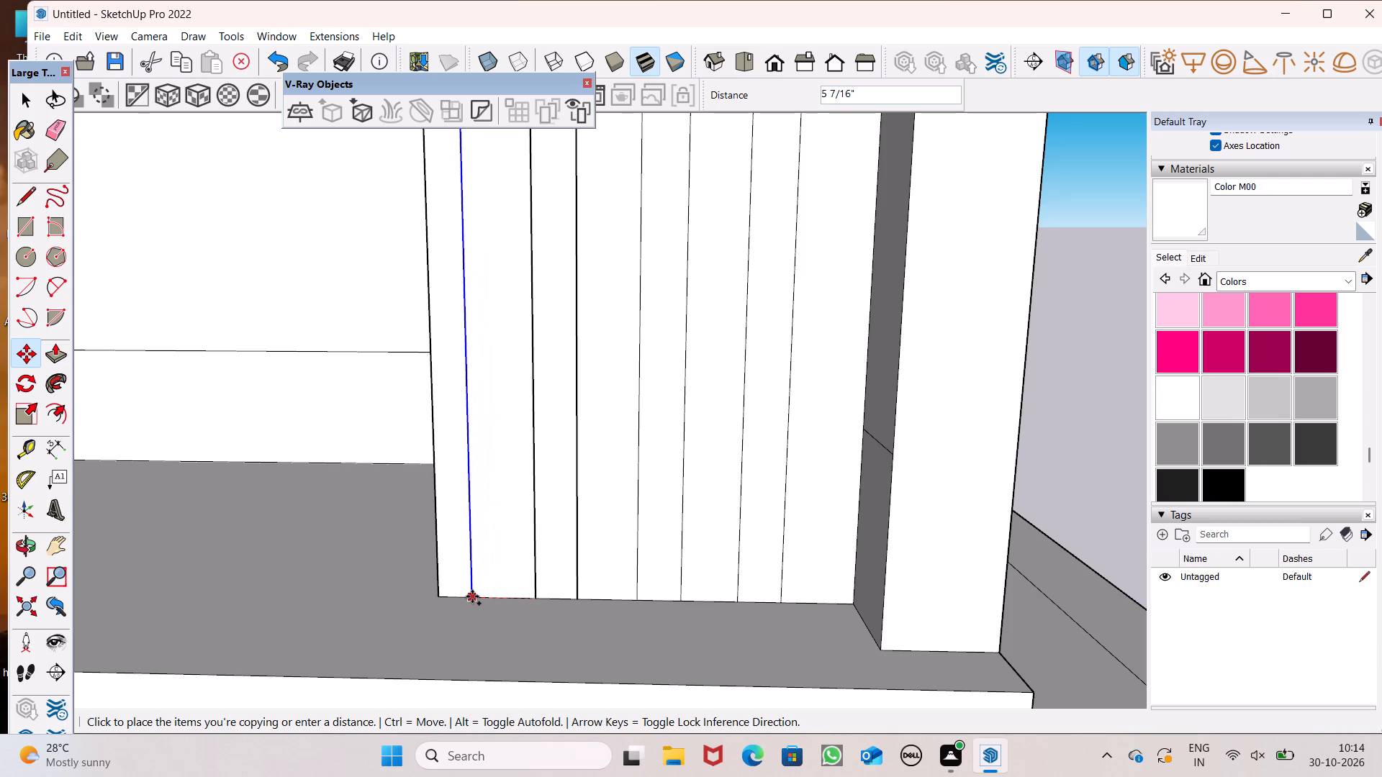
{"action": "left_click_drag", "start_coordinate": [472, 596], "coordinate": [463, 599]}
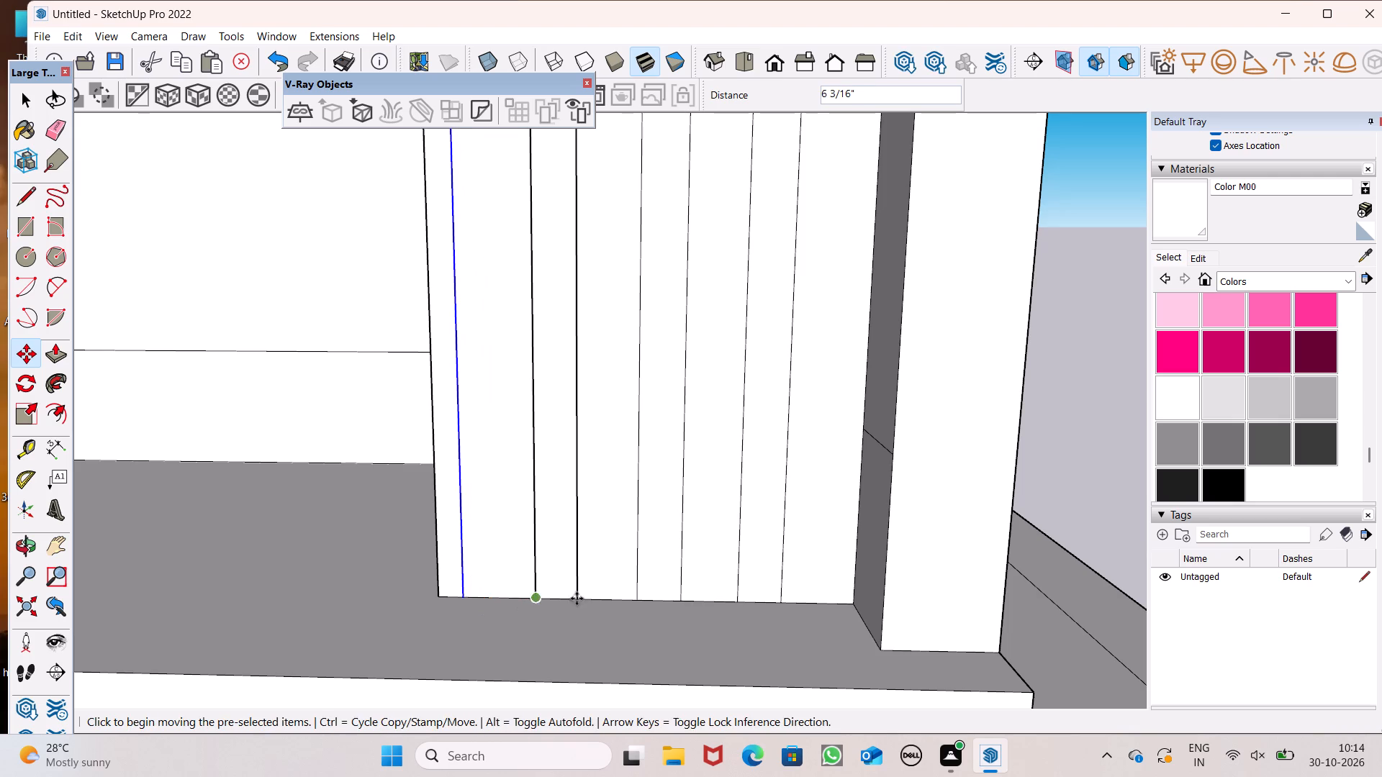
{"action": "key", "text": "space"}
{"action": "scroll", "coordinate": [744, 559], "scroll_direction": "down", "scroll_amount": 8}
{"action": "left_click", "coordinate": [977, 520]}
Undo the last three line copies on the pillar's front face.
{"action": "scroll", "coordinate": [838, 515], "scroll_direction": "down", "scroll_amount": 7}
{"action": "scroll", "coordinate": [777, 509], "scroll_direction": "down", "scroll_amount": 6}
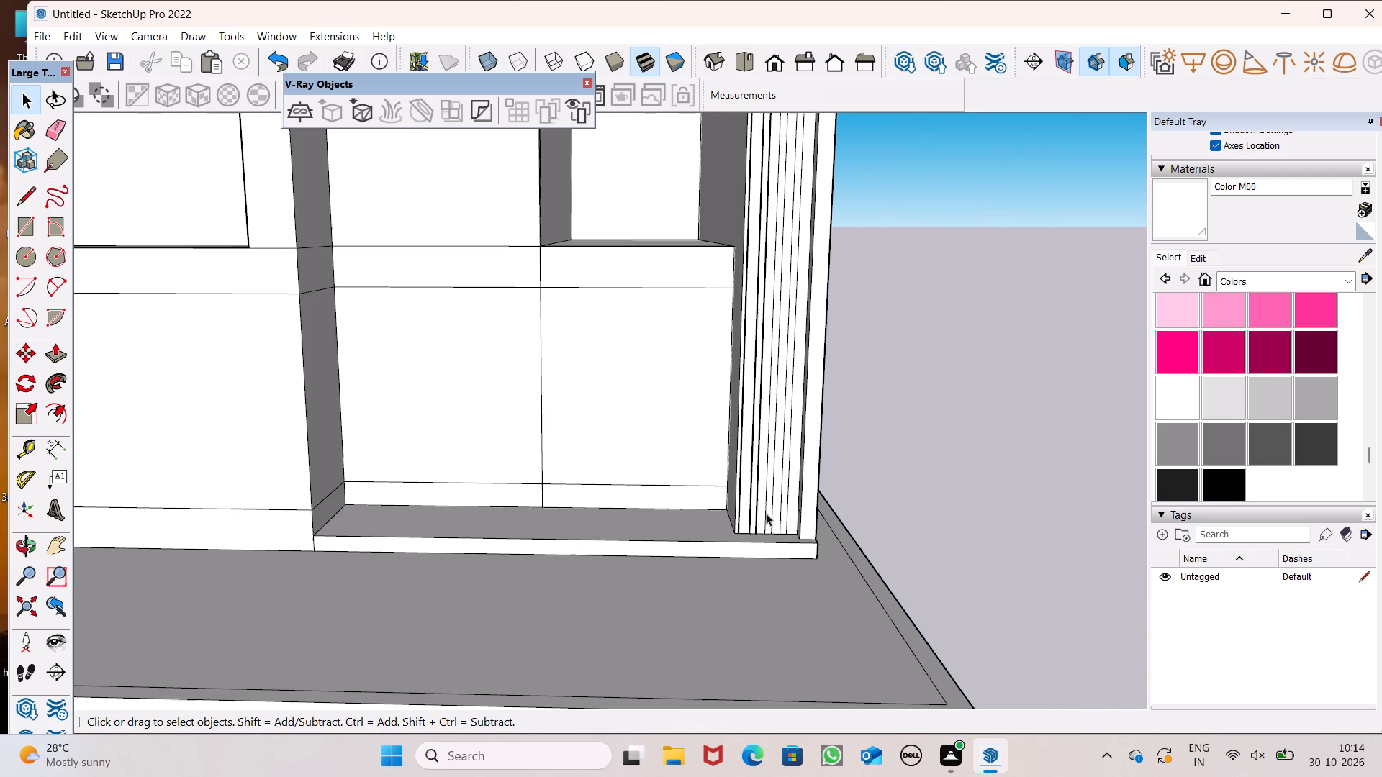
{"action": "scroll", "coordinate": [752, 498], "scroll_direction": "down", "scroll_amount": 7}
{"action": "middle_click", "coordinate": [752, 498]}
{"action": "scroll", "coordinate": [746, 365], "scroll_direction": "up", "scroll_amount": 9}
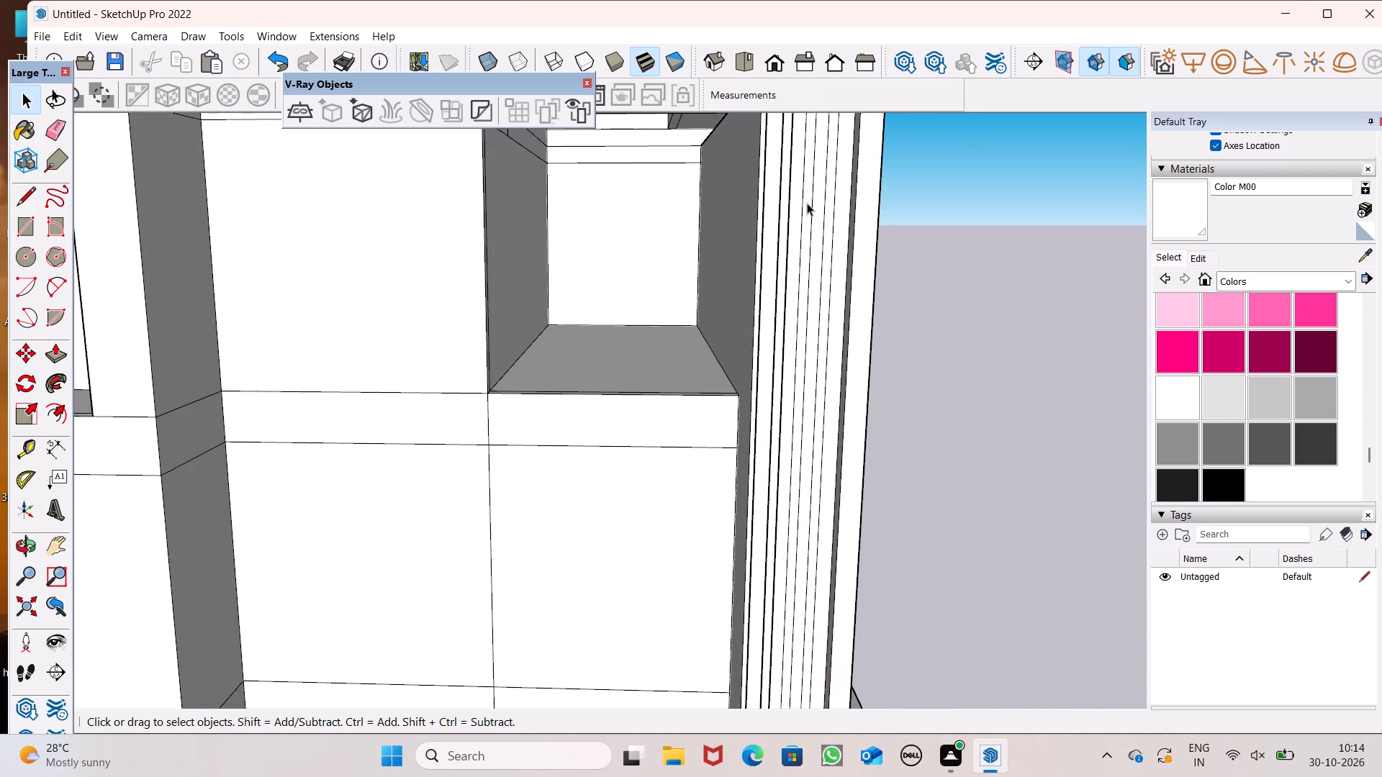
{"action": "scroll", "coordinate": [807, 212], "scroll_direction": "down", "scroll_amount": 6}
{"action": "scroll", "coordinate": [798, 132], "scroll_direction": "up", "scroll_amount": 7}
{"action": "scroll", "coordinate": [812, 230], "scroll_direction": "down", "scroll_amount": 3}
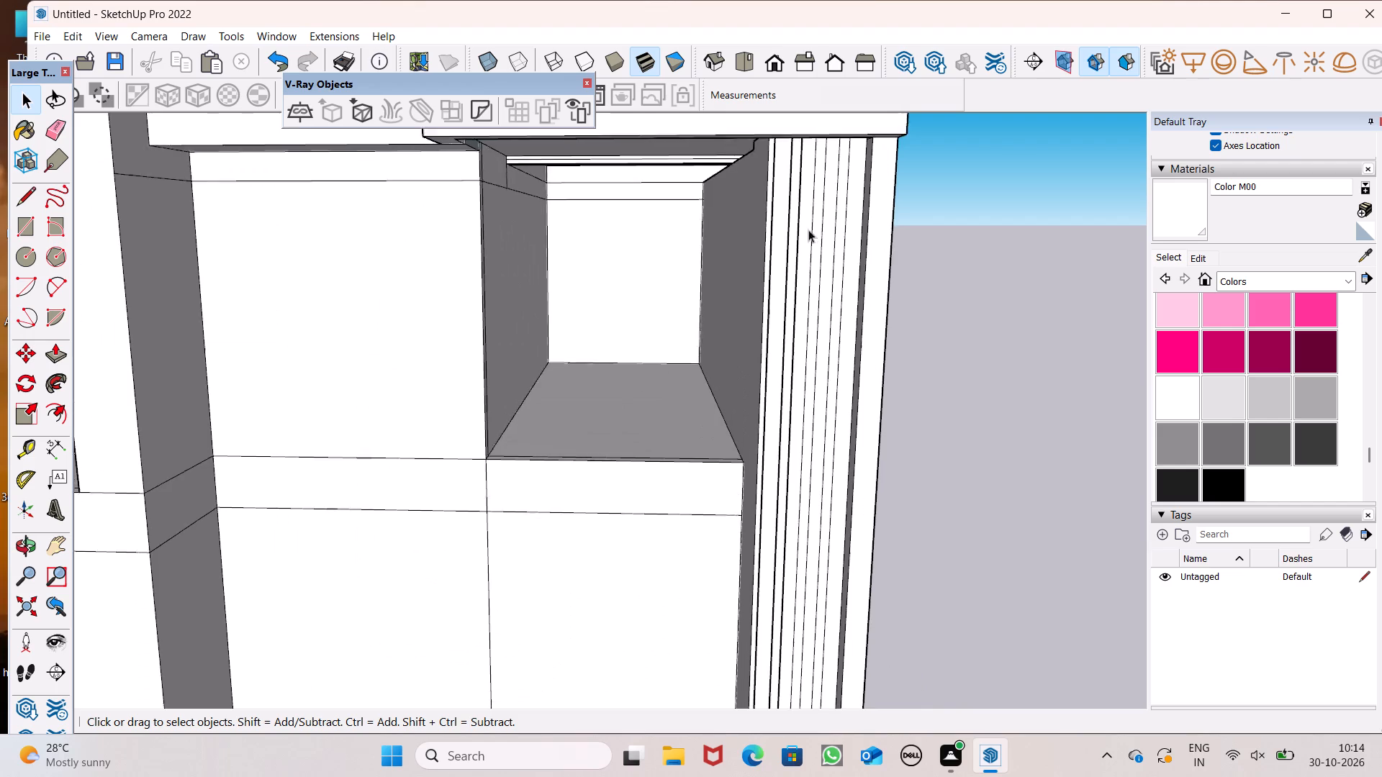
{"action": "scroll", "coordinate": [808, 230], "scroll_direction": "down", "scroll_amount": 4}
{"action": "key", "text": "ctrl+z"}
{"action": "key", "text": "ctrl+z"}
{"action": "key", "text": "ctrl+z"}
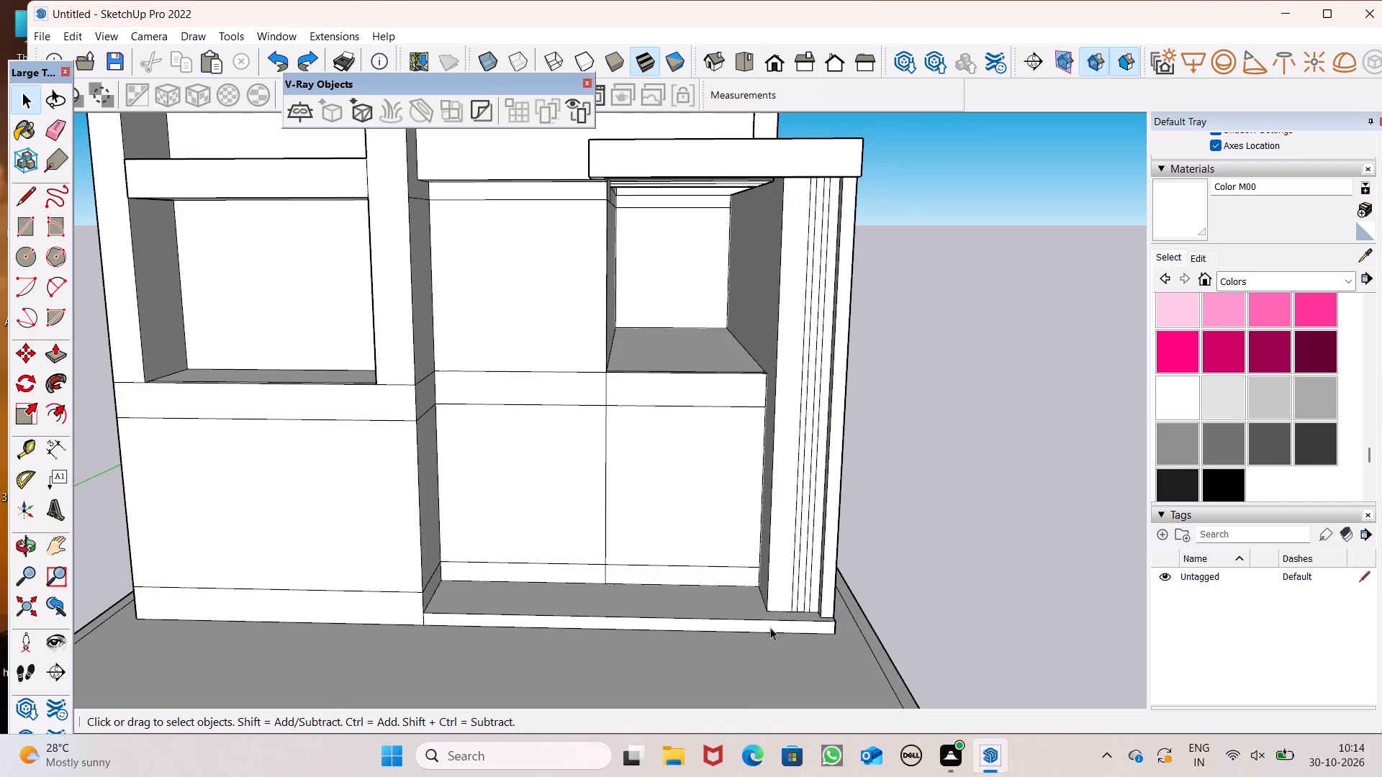
Copy the innermost vertical line about 5 7/16" toward the pillar's inner edge, and copy that new line again at a narrower spacing.
{"action": "scroll", "coordinate": [770, 626], "scroll_direction": "up", "scroll_amount": 14}
{"action": "left_click", "coordinate": [833, 593]}
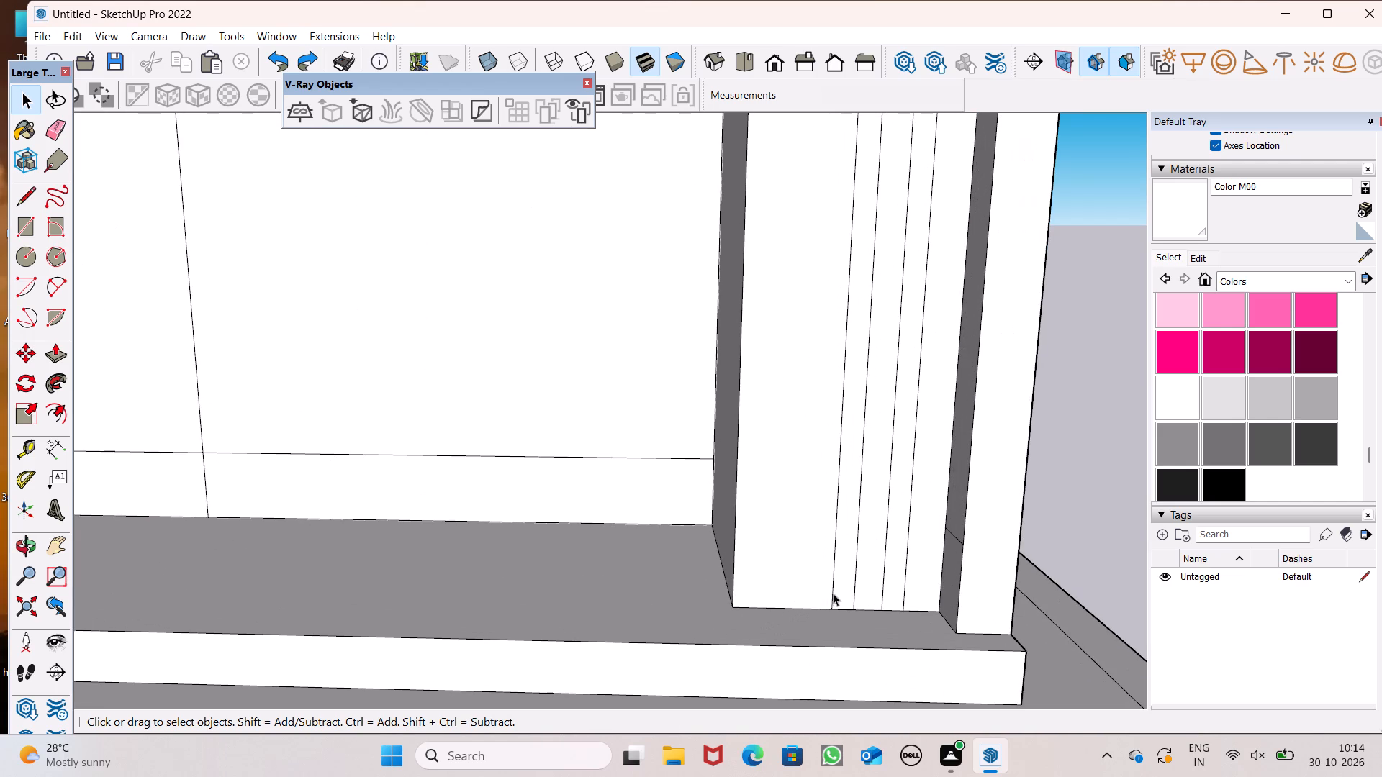
{"action": "key", "text": "m"}
{"action": "key", "text": "Return"}
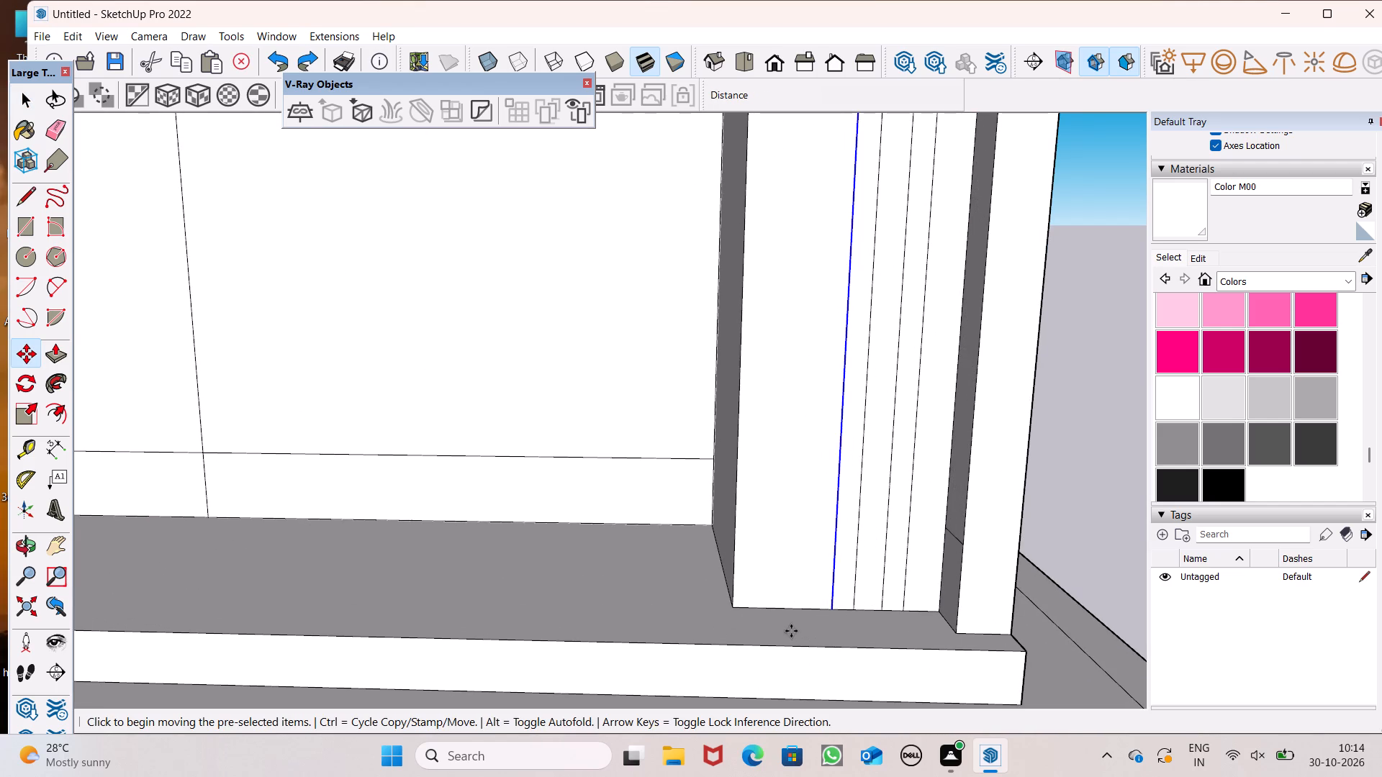
{"action": "scroll", "coordinate": [794, 623], "scroll_direction": "up", "scroll_amount": 8}
{"action": "left_click_drag", "start_coordinate": [872, 608], "coordinate": [801, 612]}
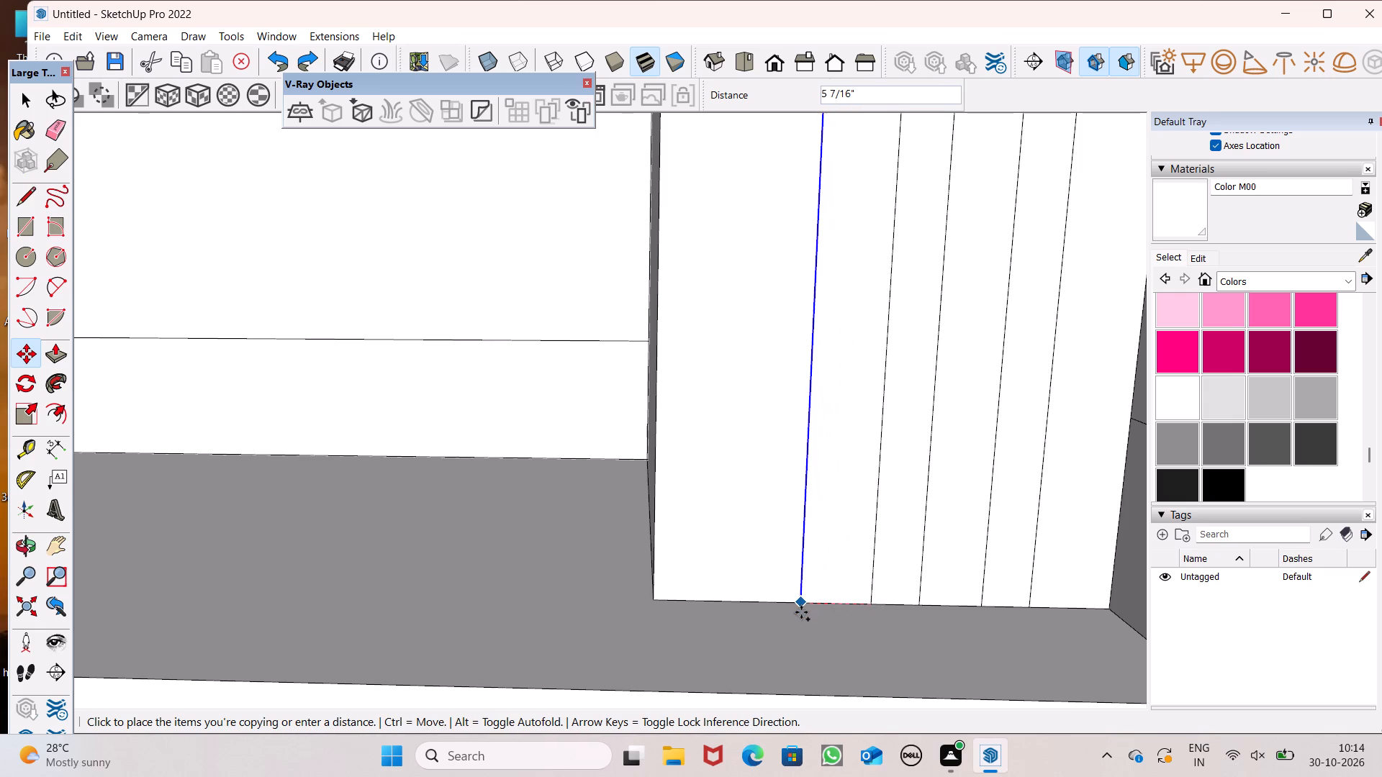
{"action": "left_click_drag", "start_coordinate": [801, 612], "coordinate": [800, 611]}
{"action": "left_click_drag", "start_coordinate": [799, 606], "coordinate": [799, 605]}
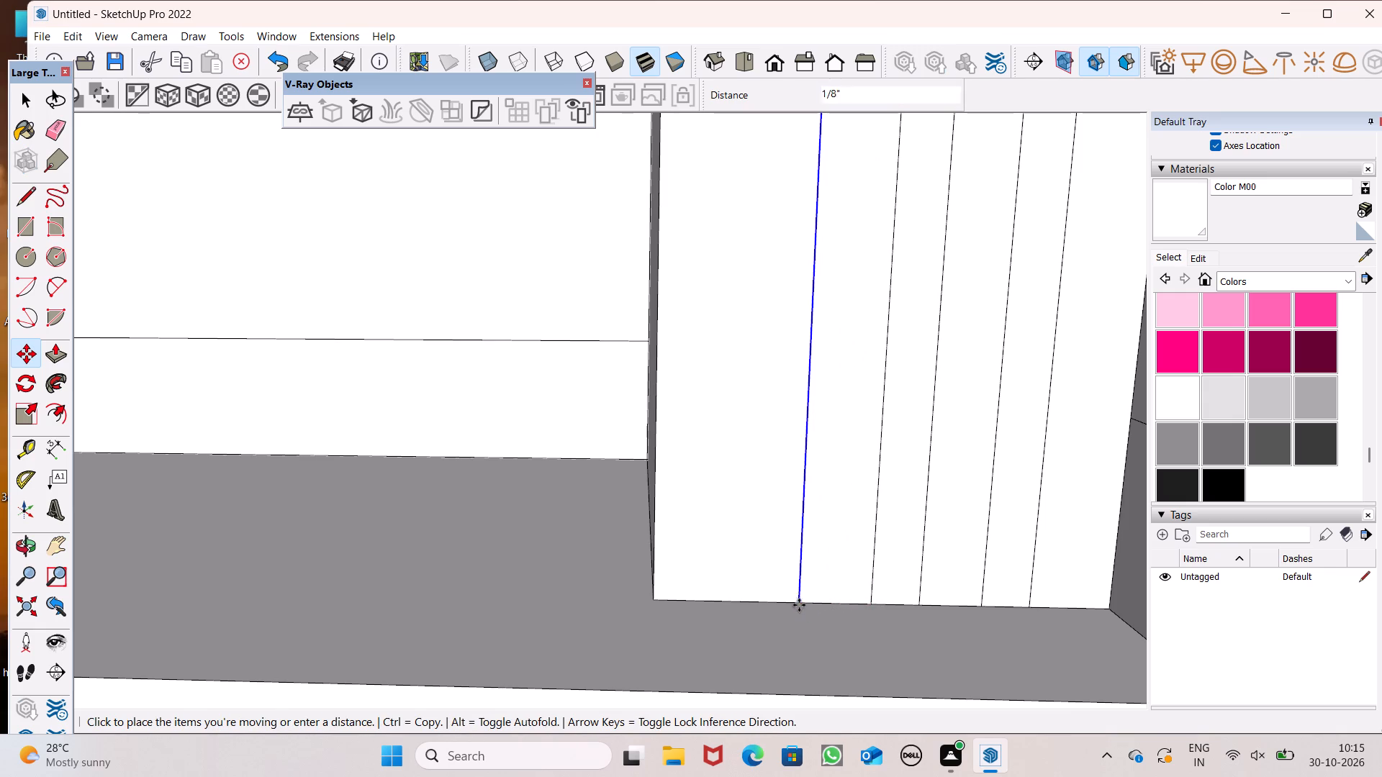
{"action": "left_click_drag", "start_coordinate": [799, 605], "coordinate": [751, 609]}
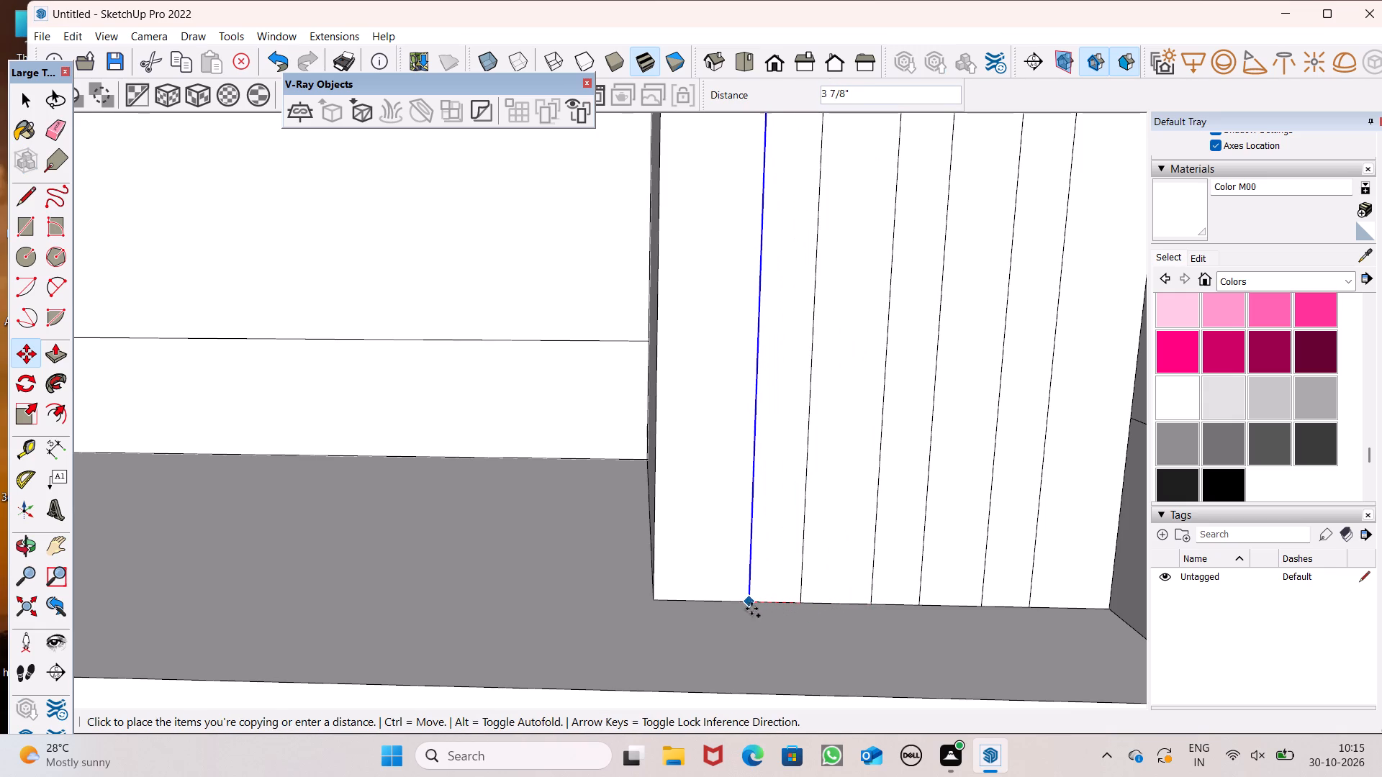
{"action": "left_click_drag", "start_coordinate": [751, 609], "coordinate": [758, 609]}
Copy the innermost vertical line about 5 1/16" toward the pillar's inner edge.
{"action": "left_click_drag", "start_coordinate": [759, 607], "coordinate": [679, 612]}
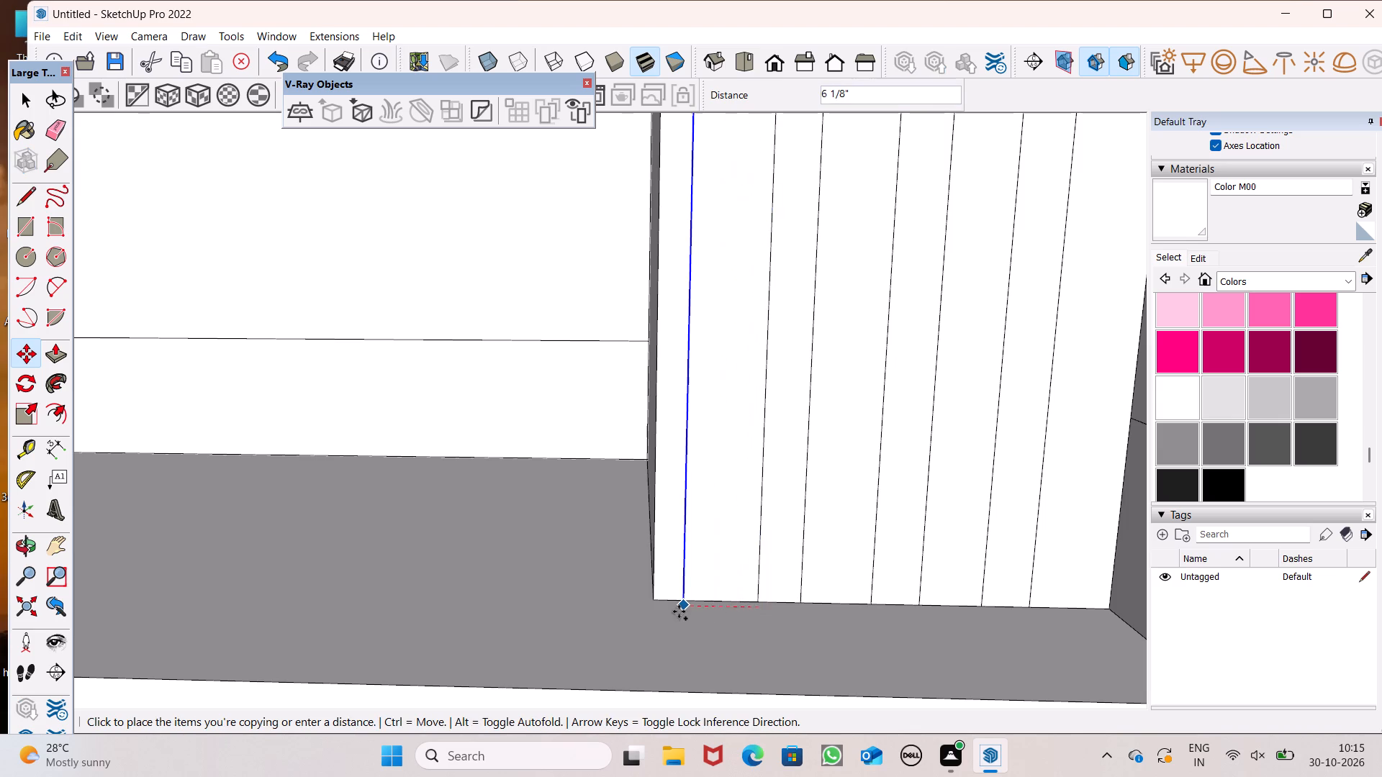
{"action": "left_click_drag", "start_coordinate": [679, 612], "coordinate": [685, 606]}
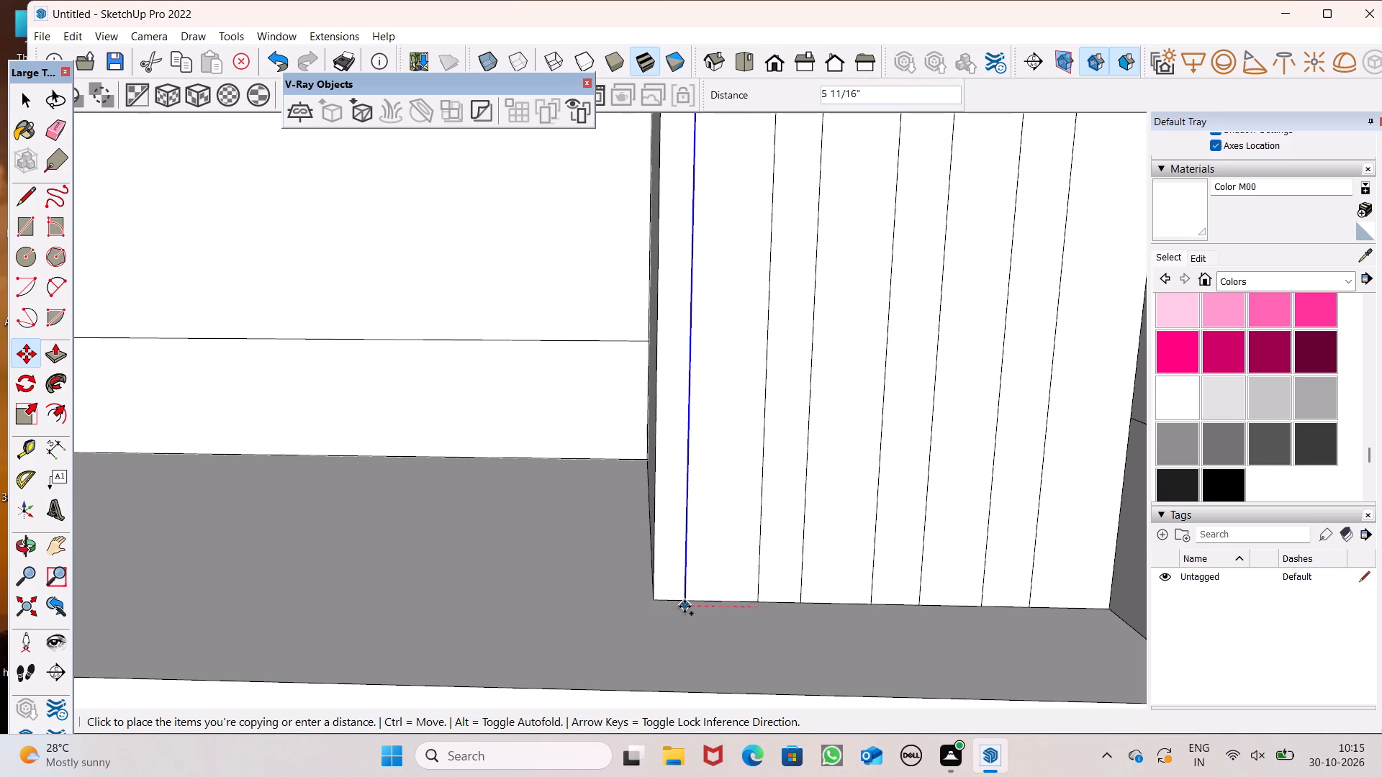
{"action": "left_click_drag", "start_coordinate": [685, 606], "coordinate": [689, 607]}
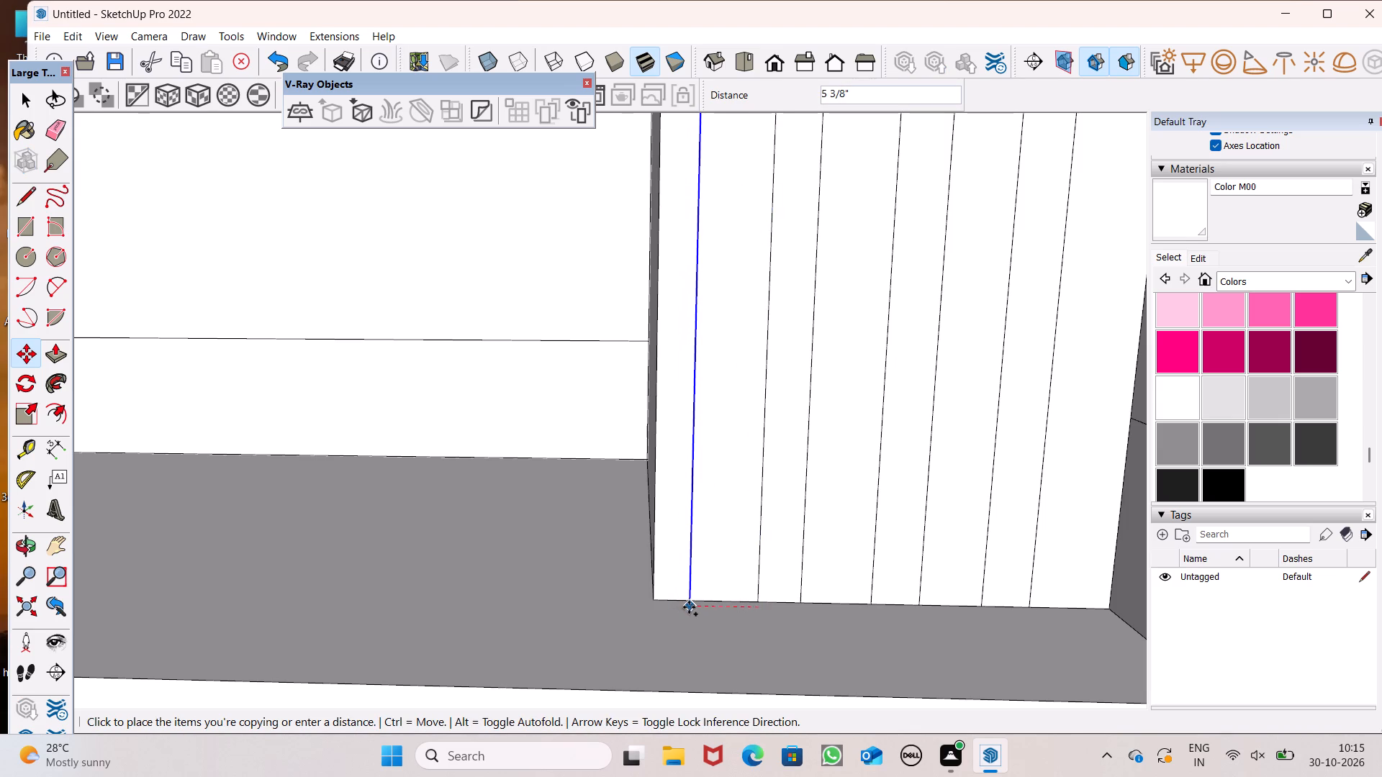
{"action": "left_click_drag", "start_coordinate": [689, 607], "coordinate": [693, 605]}
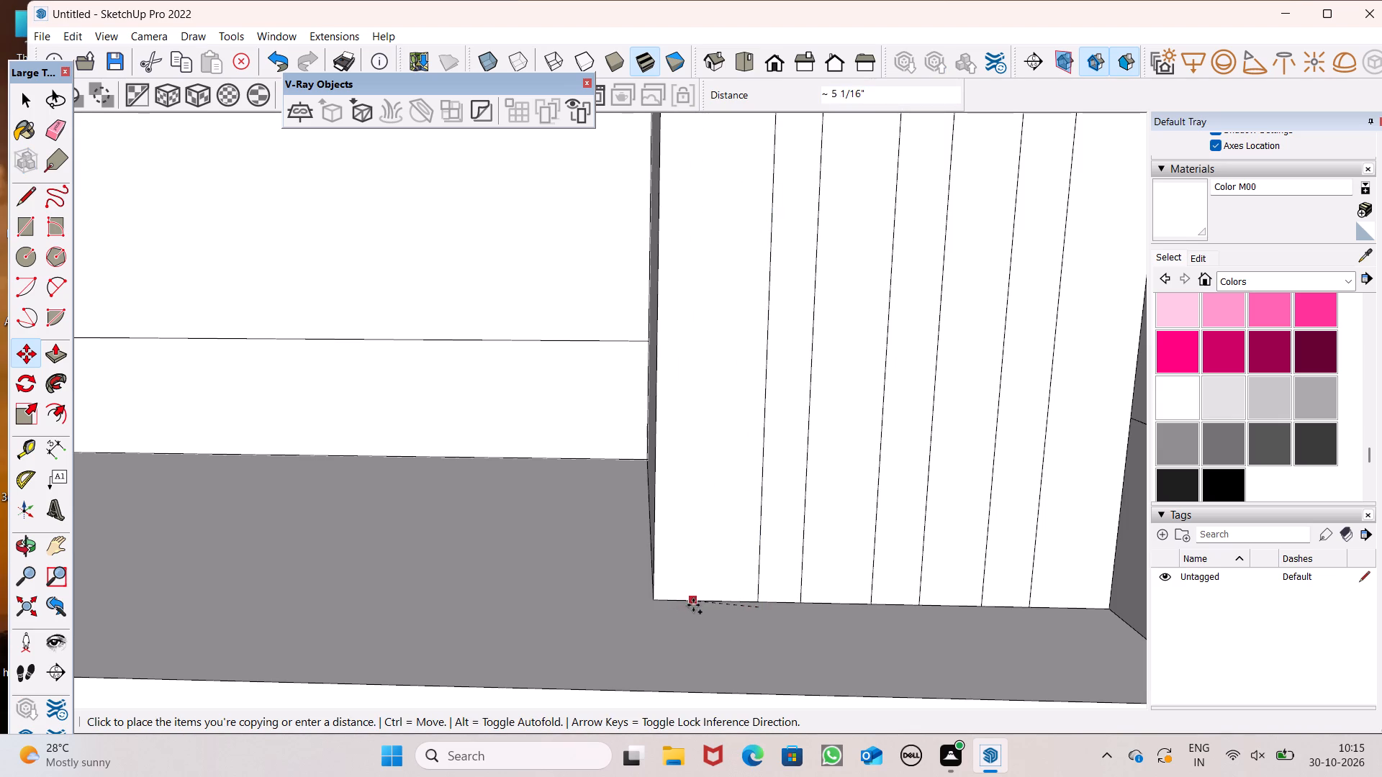
{"action": "left_click_drag", "start_coordinate": [693, 605], "coordinate": [692, 609]}
{"action": "scroll", "coordinate": [656, 577], "scroll_direction": "down", "scroll_amount": 7}
{"action": "key", "text": "space"}
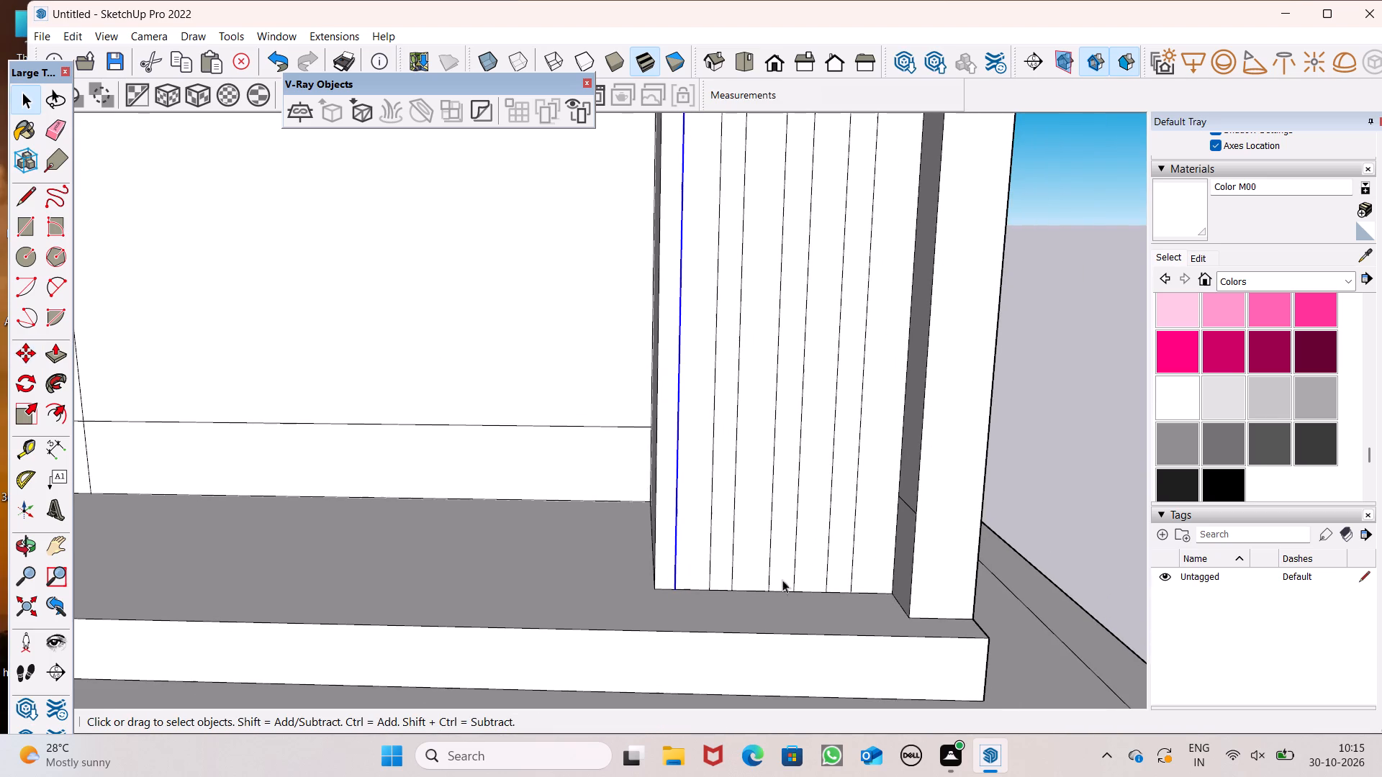
{"action": "left_click", "coordinate": [1024, 463]}
{"action": "scroll", "coordinate": [800, 461], "scroll_direction": "down", "scroll_amount": 4}
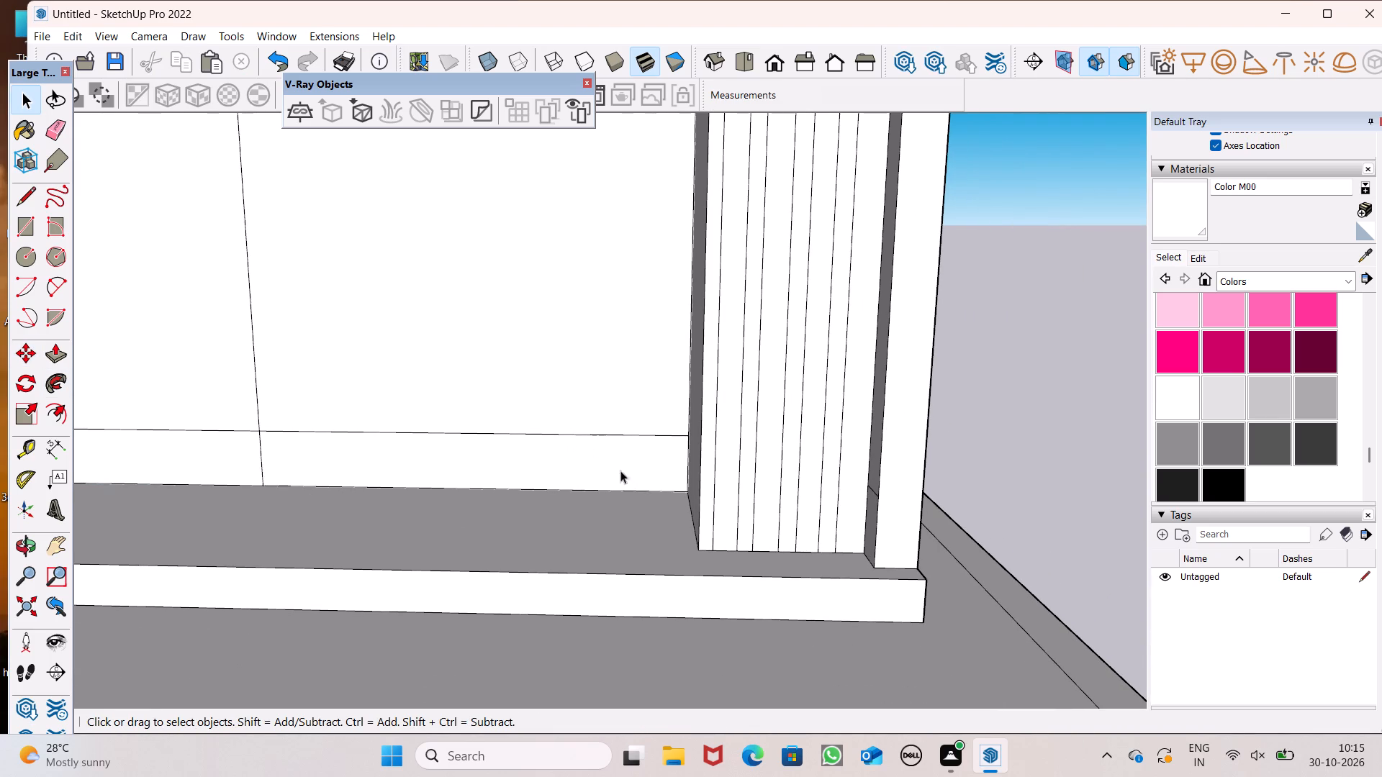
Paint four alternate strips of the pillar's front face with Wood Cherry Original from the Wood materials, starting with the outermost strip.
{"action": "scroll", "coordinate": [1259, 375], "scroll_direction": "down", "scroll_amount": 4}
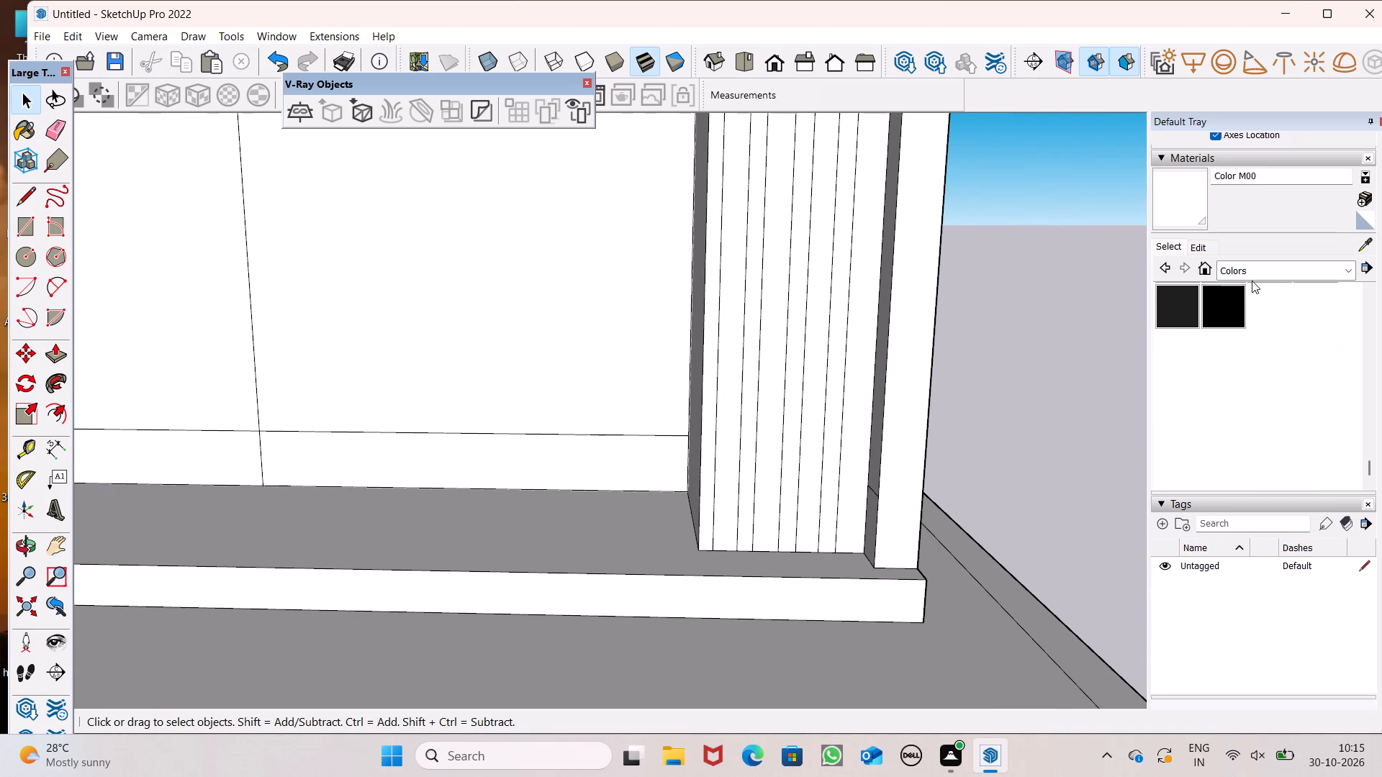
{"action": "left_click", "coordinate": [1252, 280]}
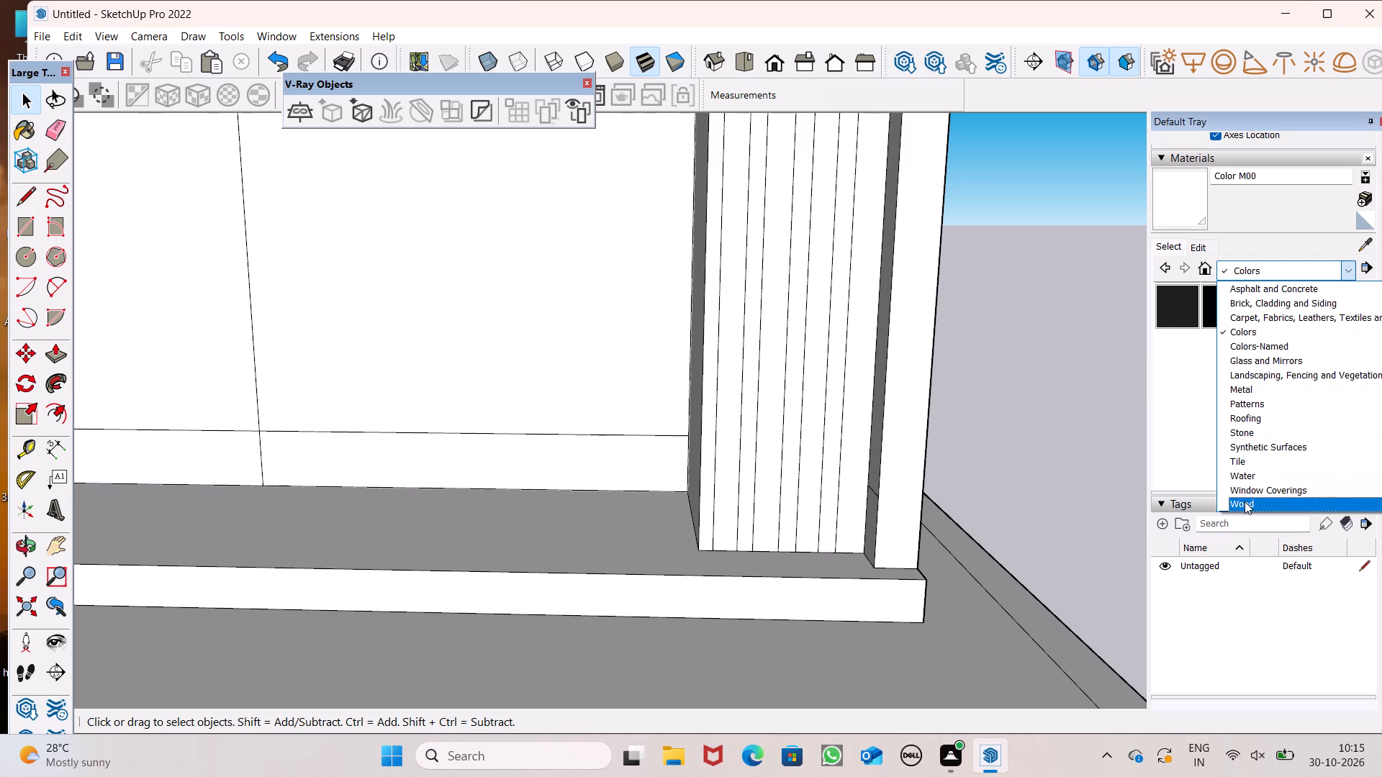
{"action": "left_click", "coordinate": [1245, 501]}
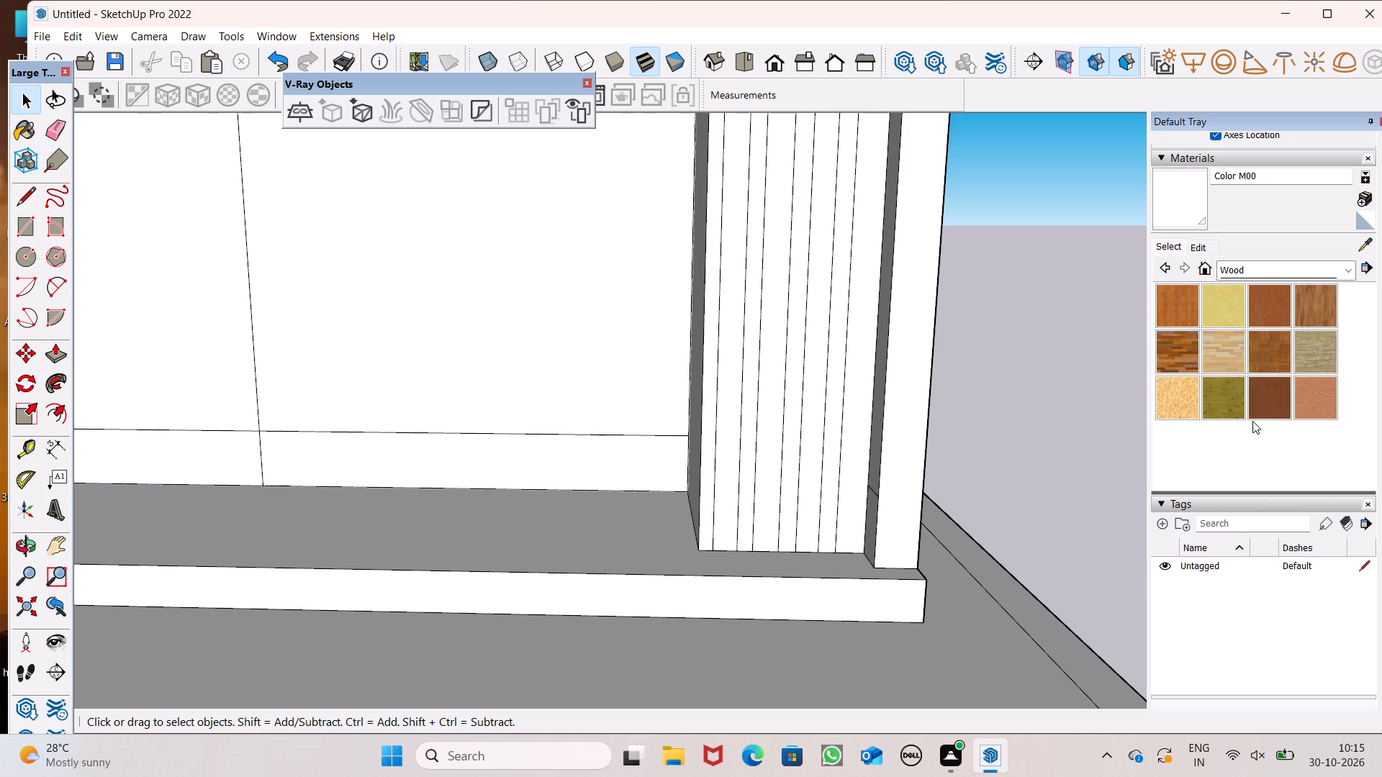
{"action": "left_click", "coordinate": [1267, 311]}
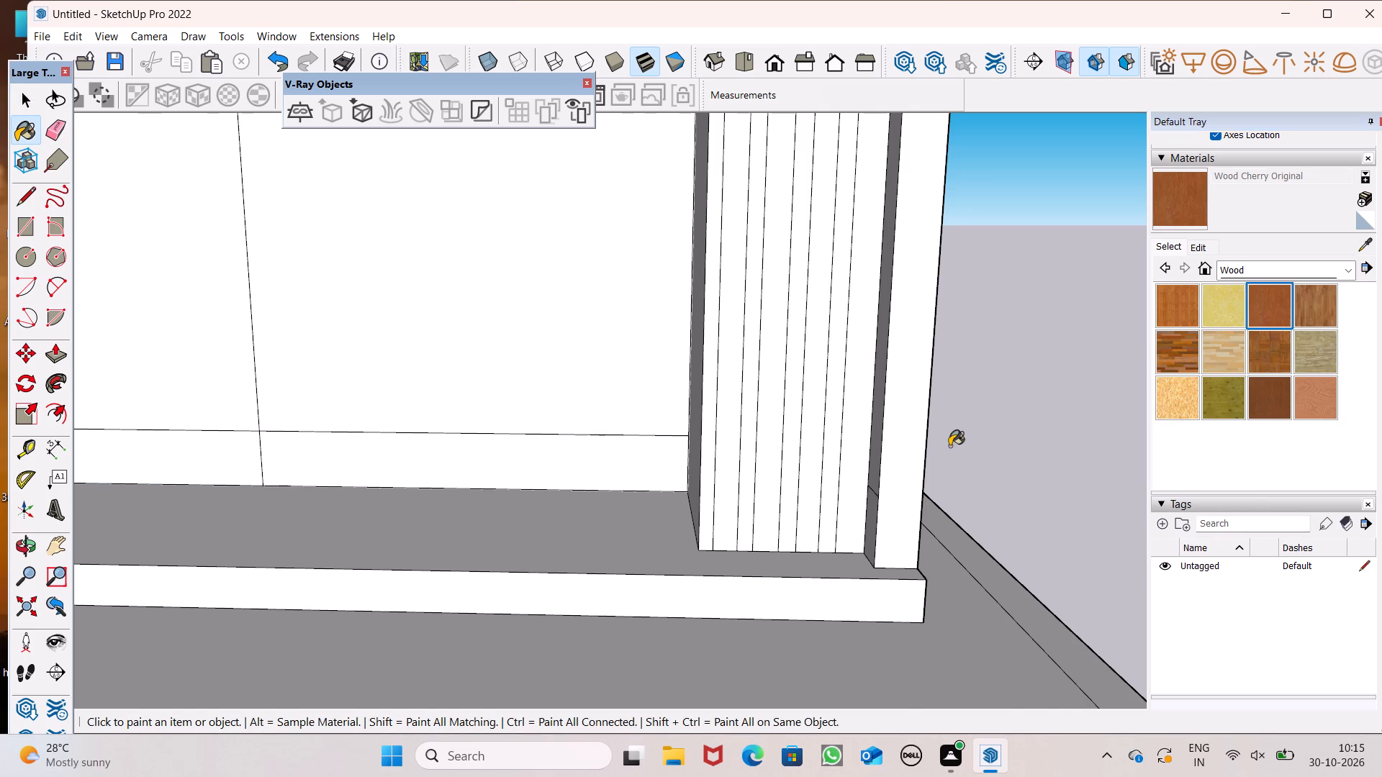
{"action": "scroll", "coordinate": [949, 446], "scroll_direction": "up", "scroll_amount": 5}
{"action": "scroll", "coordinate": [926, 453], "scroll_direction": "down", "scroll_amount": 4}
{"action": "left_click", "coordinate": [815, 482]}
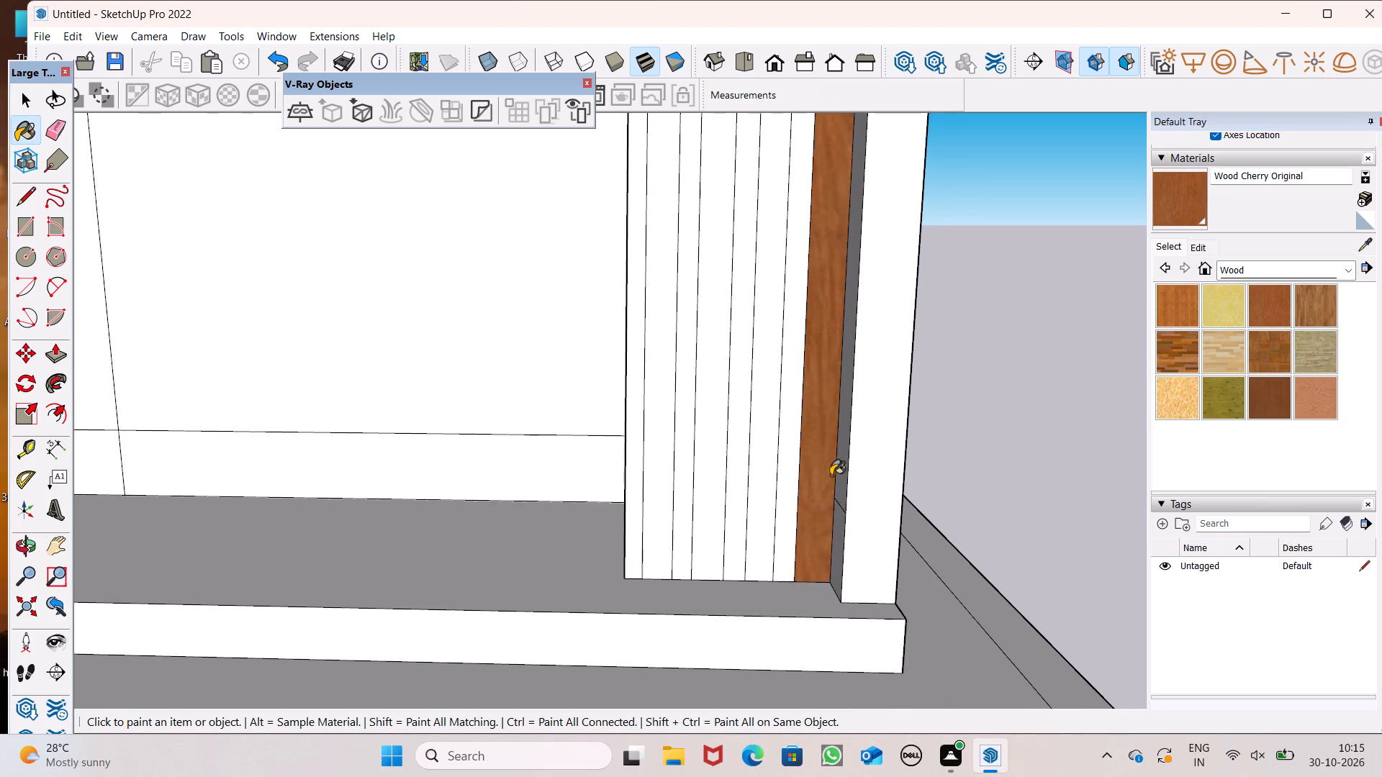
{"action": "scroll", "coordinate": [880, 453], "scroll_direction": "down", "scroll_amount": 4}
{"action": "scroll", "coordinate": [847, 481], "scroll_direction": "up", "scroll_amount": 2}
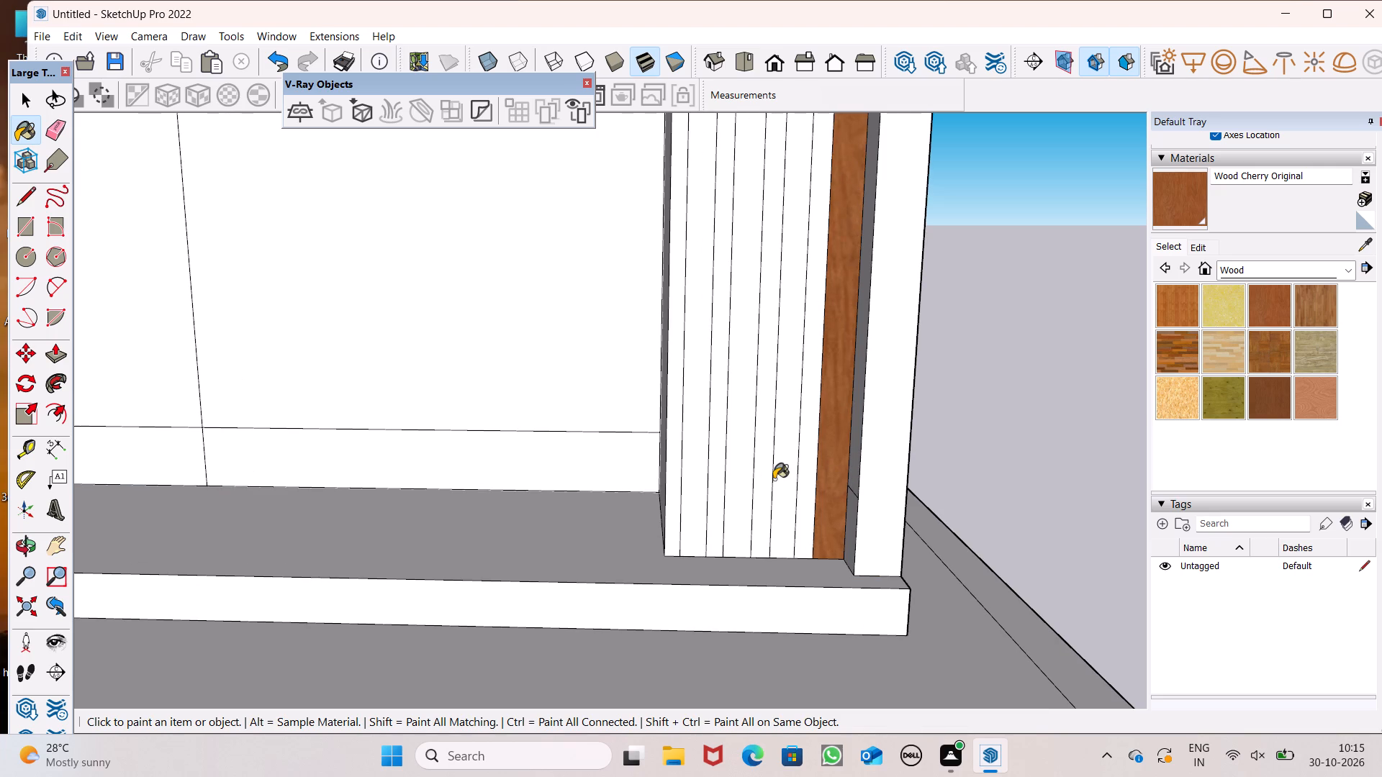
{"action": "left_click", "coordinate": [784, 472]}
{"action": "scroll", "coordinate": [740, 500], "scroll_direction": "up", "scroll_amount": 3}
{"action": "left_click", "coordinate": [740, 501]}
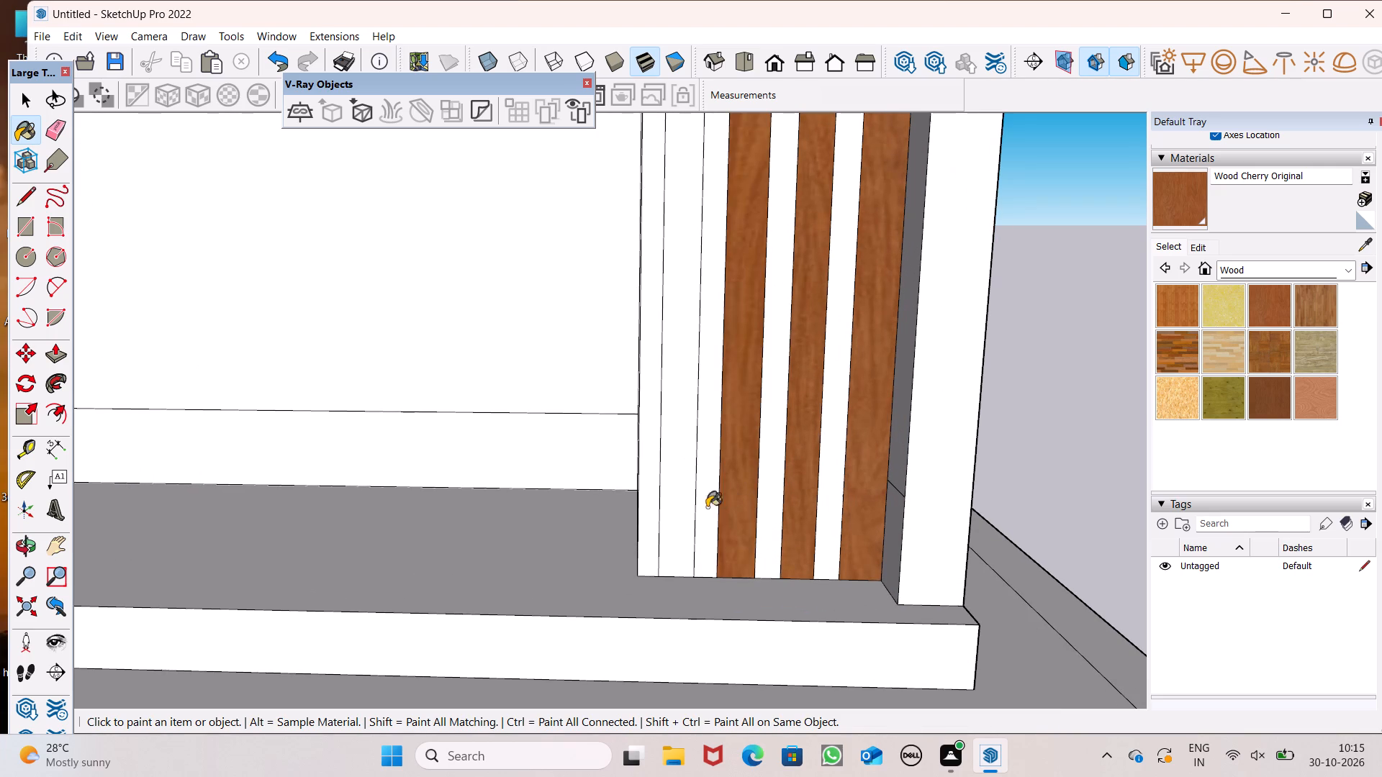
{"action": "left_click", "coordinate": [669, 518]}
{"action": "scroll", "coordinate": [707, 522], "scroll_direction": "down", "scroll_amount": 4}
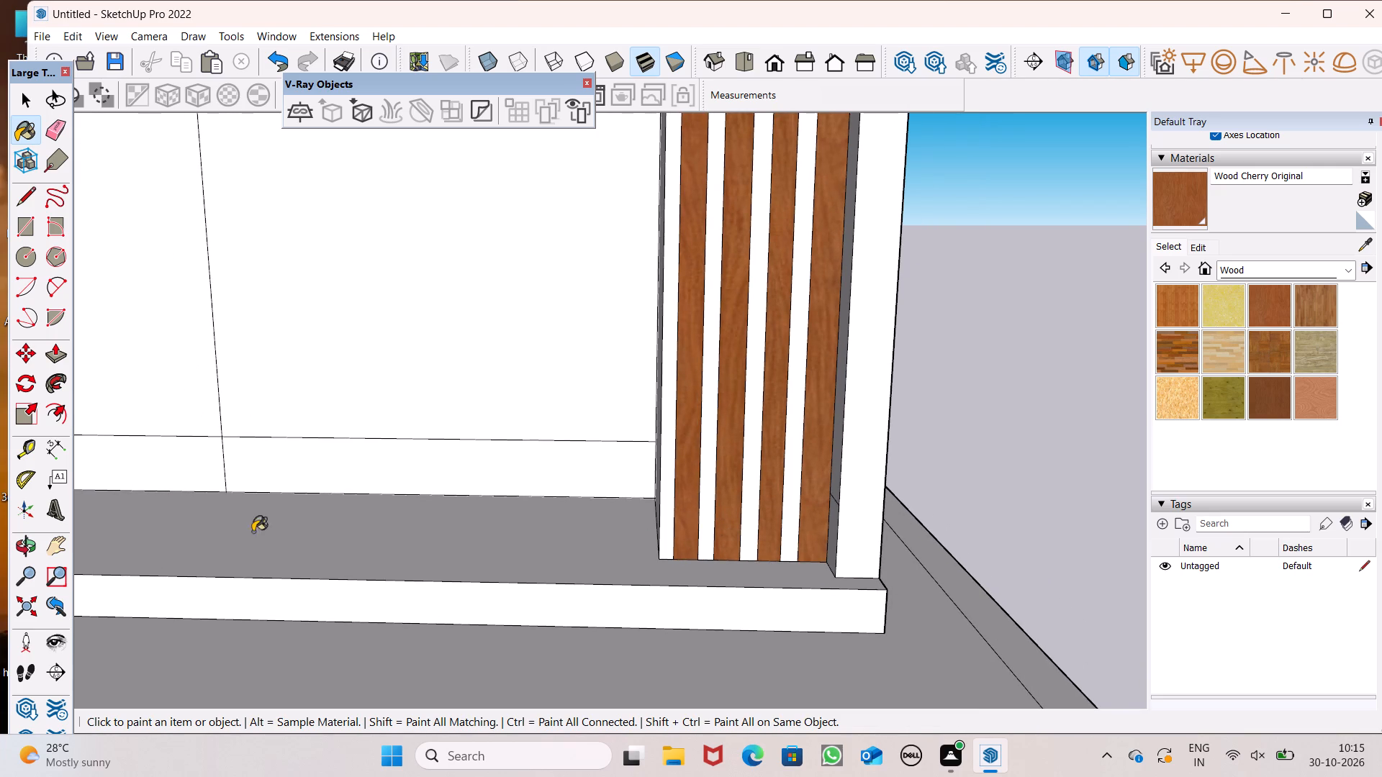
Push/Pull the pillar's outermost cherry strip outward about 4 1/16".
{"action": "left_click", "coordinate": [50, 360]}
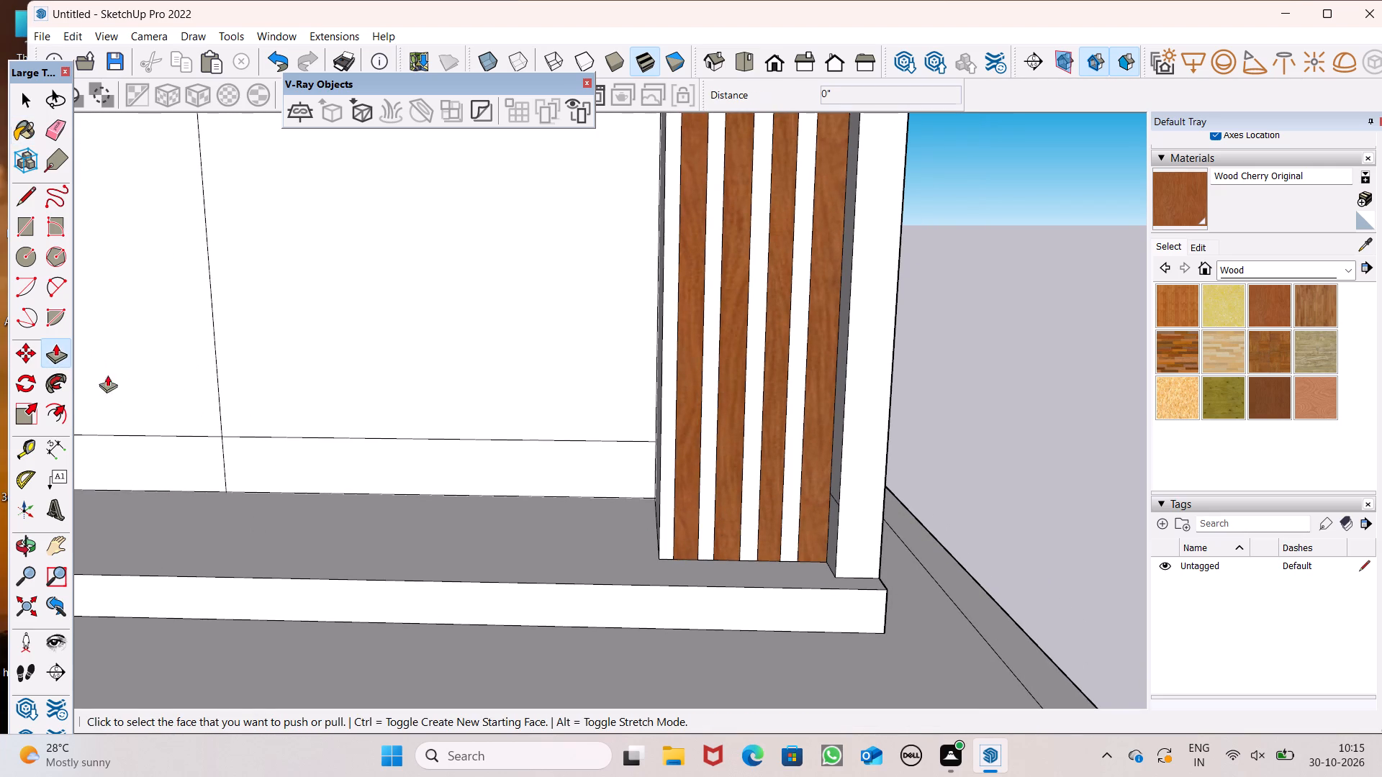
{"action": "scroll", "coordinate": [572, 441], "scroll_direction": "down", "scroll_amount": 2}
{"action": "middle_click_drag", "start_coordinate": [628, 472], "coordinate": [698, 586]}
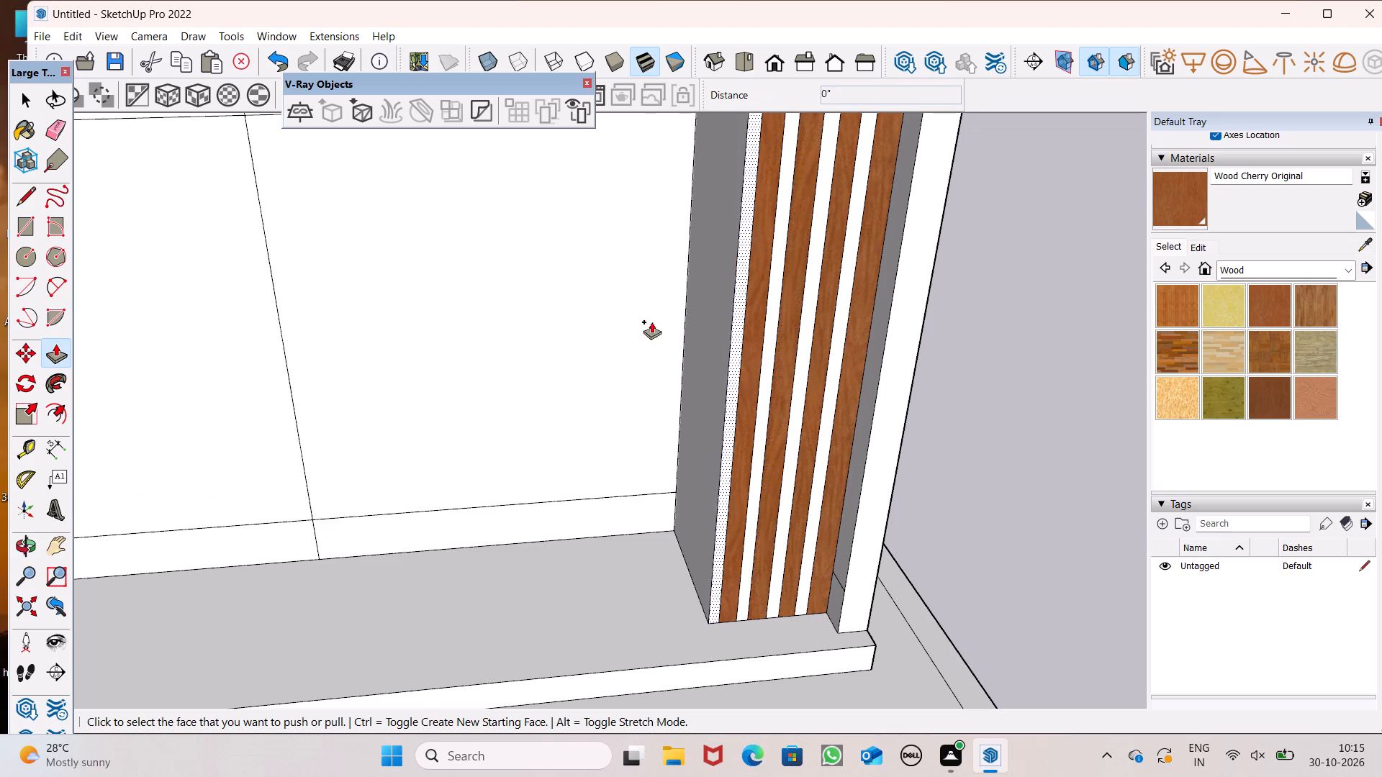
{"action": "scroll", "coordinate": [929, 512], "scroll_direction": "down", "scroll_amount": 1}
{"action": "scroll", "coordinate": [899, 516], "scroll_direction": "up", "scroll_amount": 4}
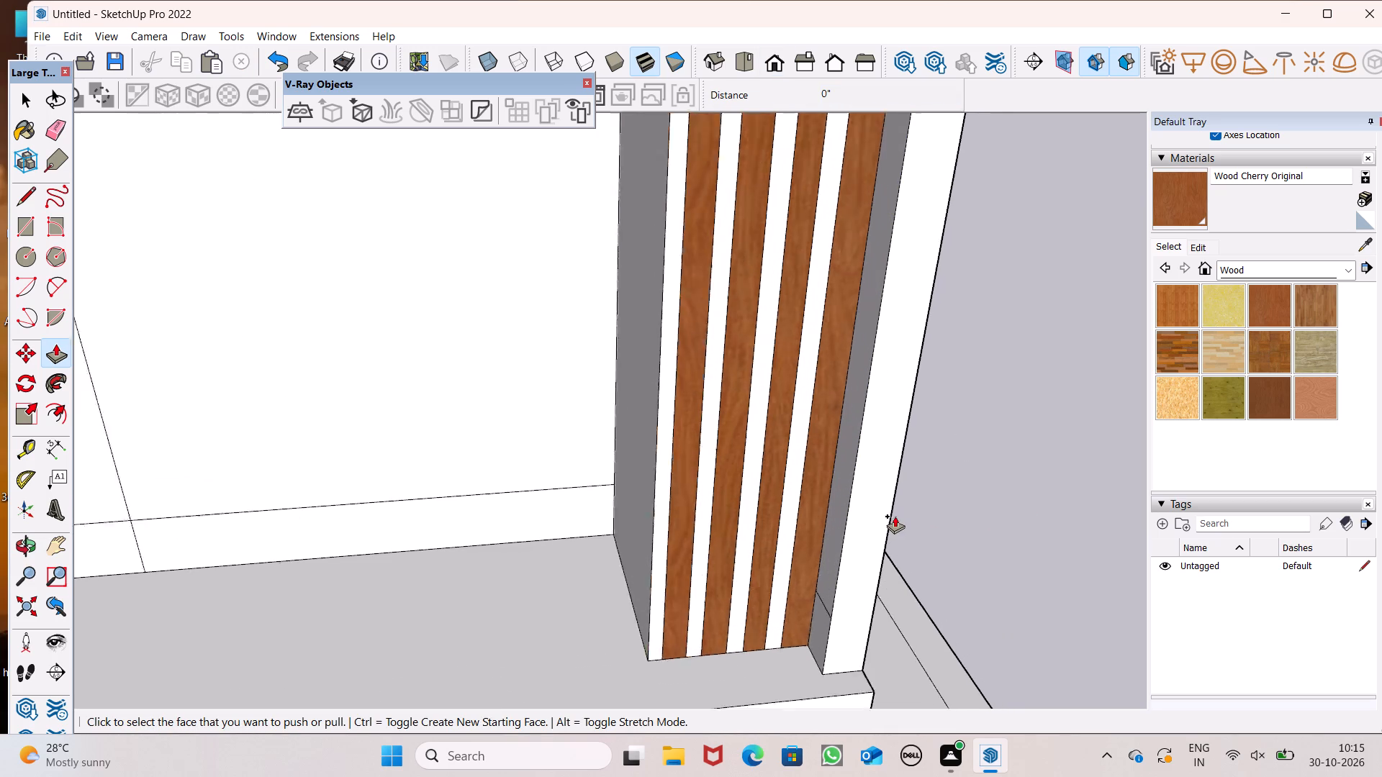
{"action": "scroll", "coordinate": [895, 516], "scroll_direction": "up", "scroll_amount": 3}
{"action": "scroll", "coordinate": [828, 504], "scroll_direction": "down", "scroll_amount": 6}
{"action": "scroll", "coordinate": [778, 627], "scroll_direction": "up", "scroll_amount": 7}
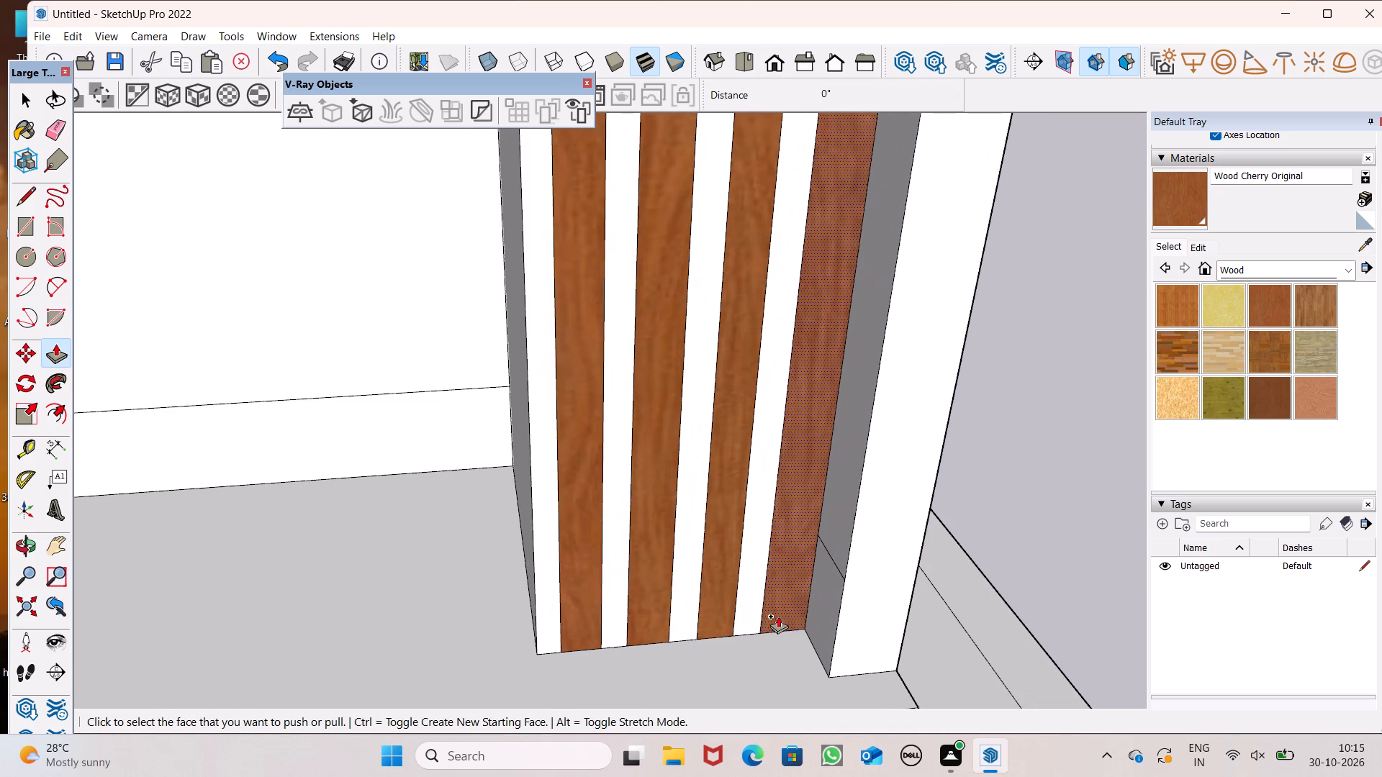
{"action": "left_click_drag", "start_coordinate": [778, 616], "coordinate": [790, 640]}
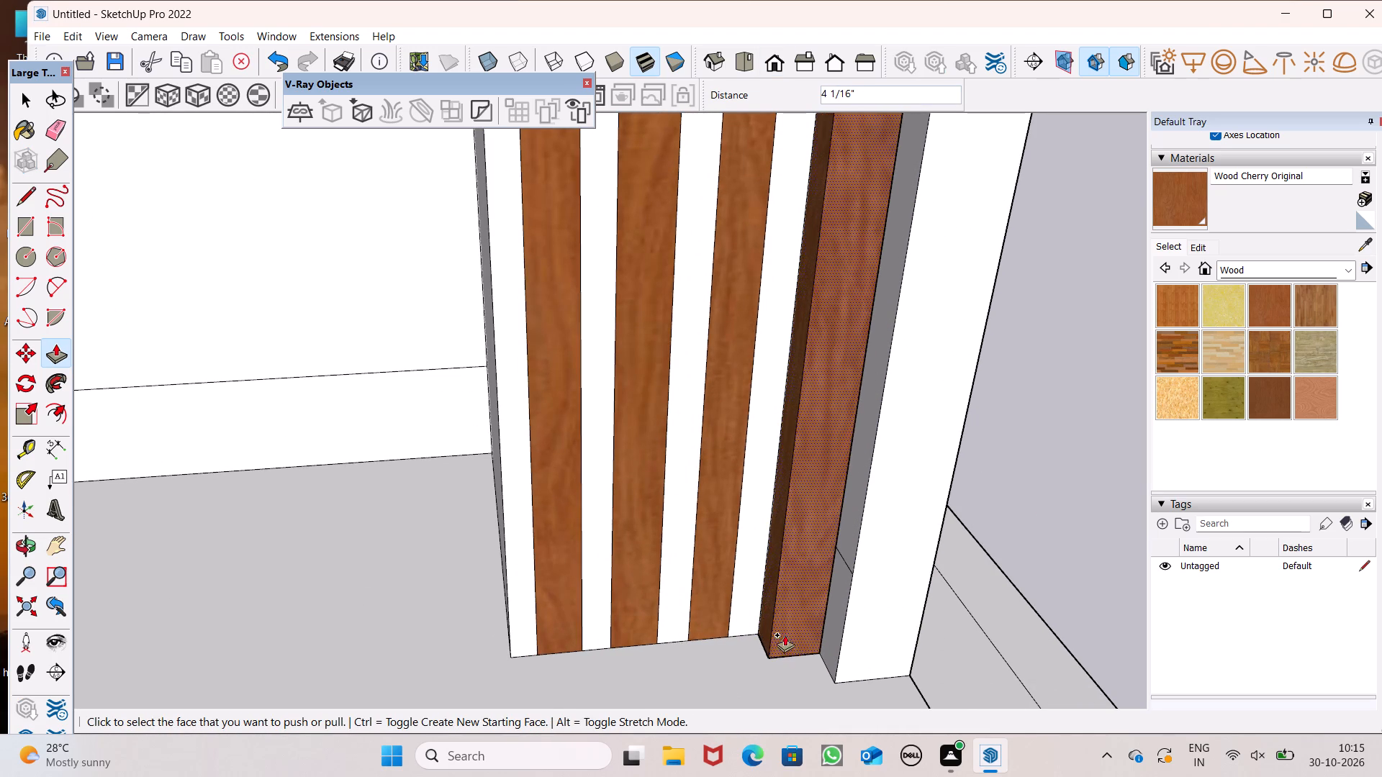
Push/Pull the other three cherry strips outward about 4 1/16" to match the outermost slat.
{"action": "scroll", "coordinate": [783, 532], "scroll_direction": "down", "scroll_amount": 7}
{"action": "scroll", "coordinate": [755, 587], "scroll_direction": "up", "scroll_amount": 5}
{"action": "left_click_drag", "start_coordinate": [733, 582], "coordinate": [777, 610]}
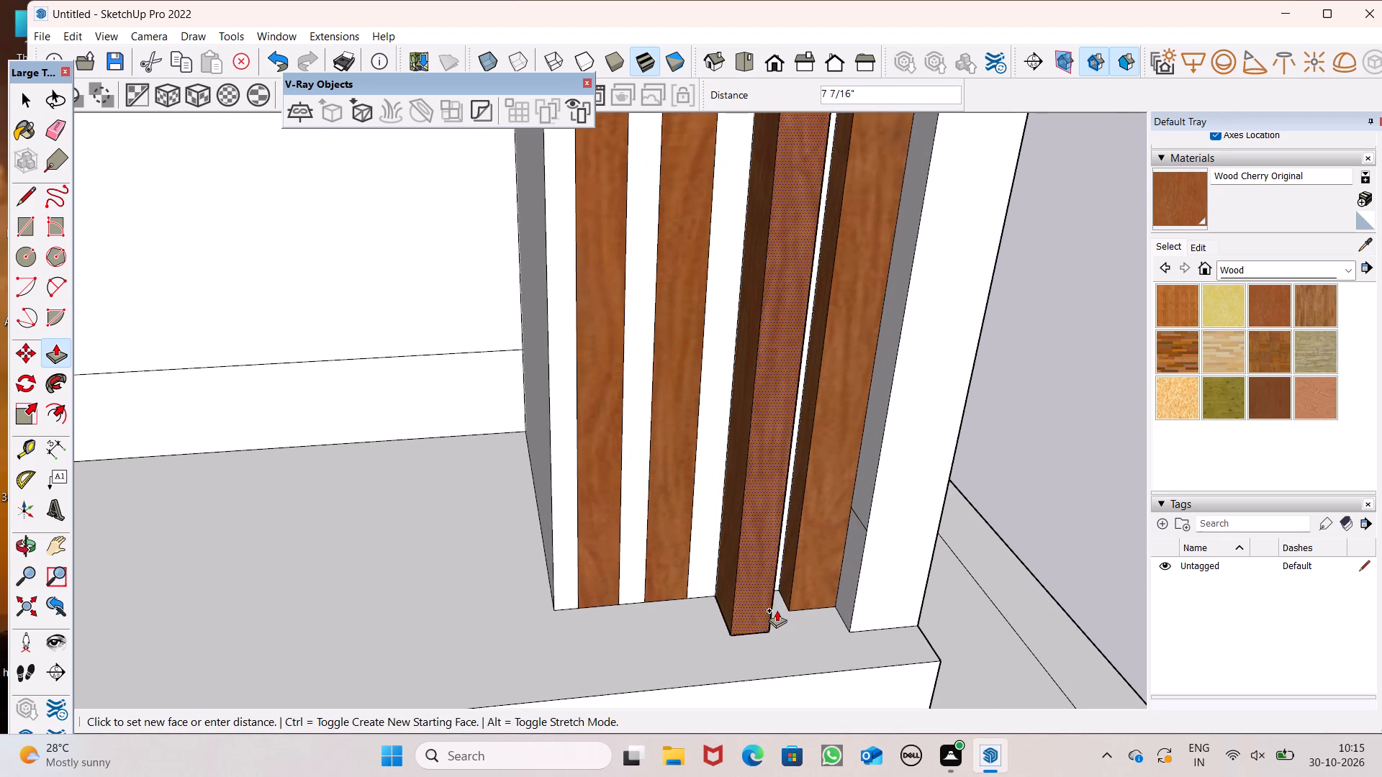
{"action": "left_click_drag", "start_coordinate": [777, 610], "coordinate": [783, 604]}
{"action": "left_click_drag", "start_coordinate": [669, 583], "coordinate": [744, 603]}
{"action": "left_click_drag", "start_coordinate": [596, 576], "coordinate": [649, 619]}
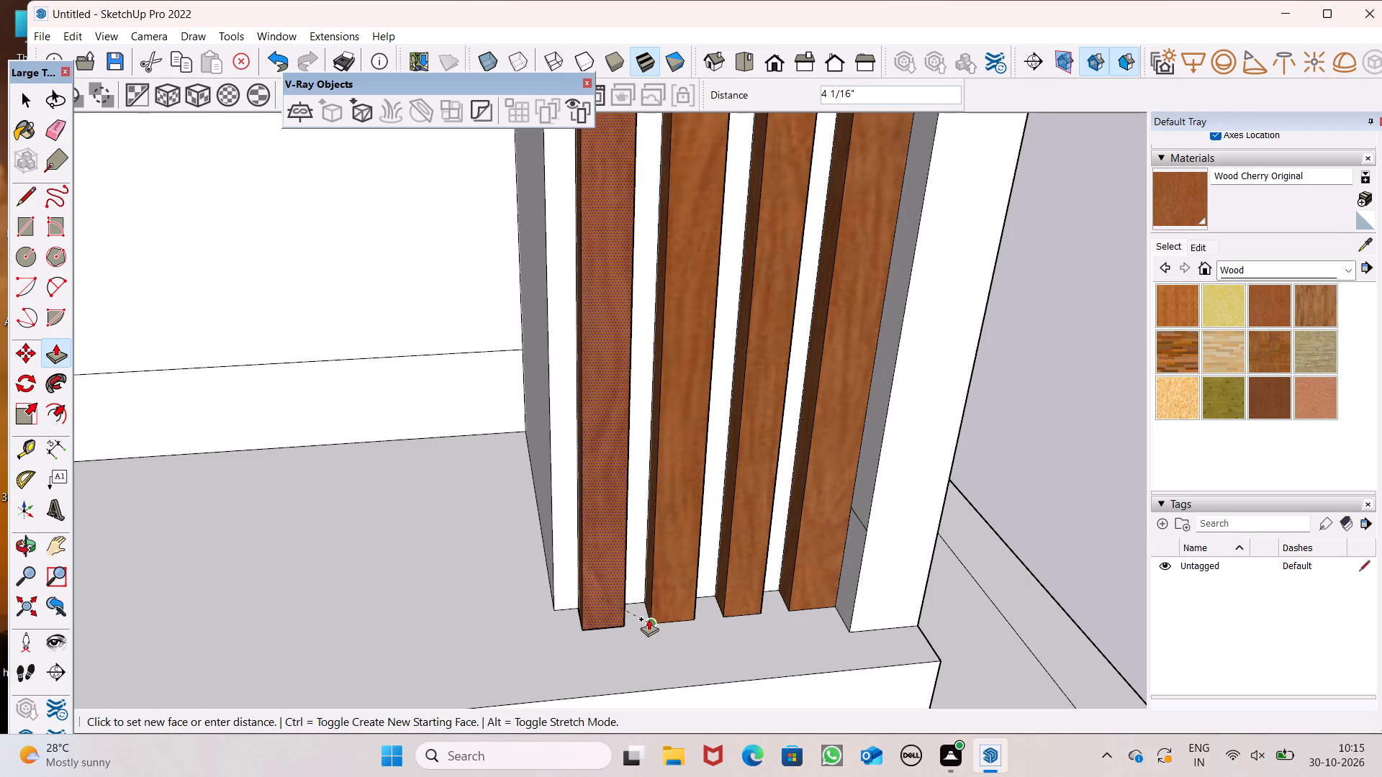
{"action": "left_click_drag", "start_coordinate": [649, 619], "coordinate": [654, 611]}
Paint the recessed white strips between and beside the slats and the pillar's inner side face with Wood Cherry Original.
{"action": "left_click", "coordinate": [1169, 201]}
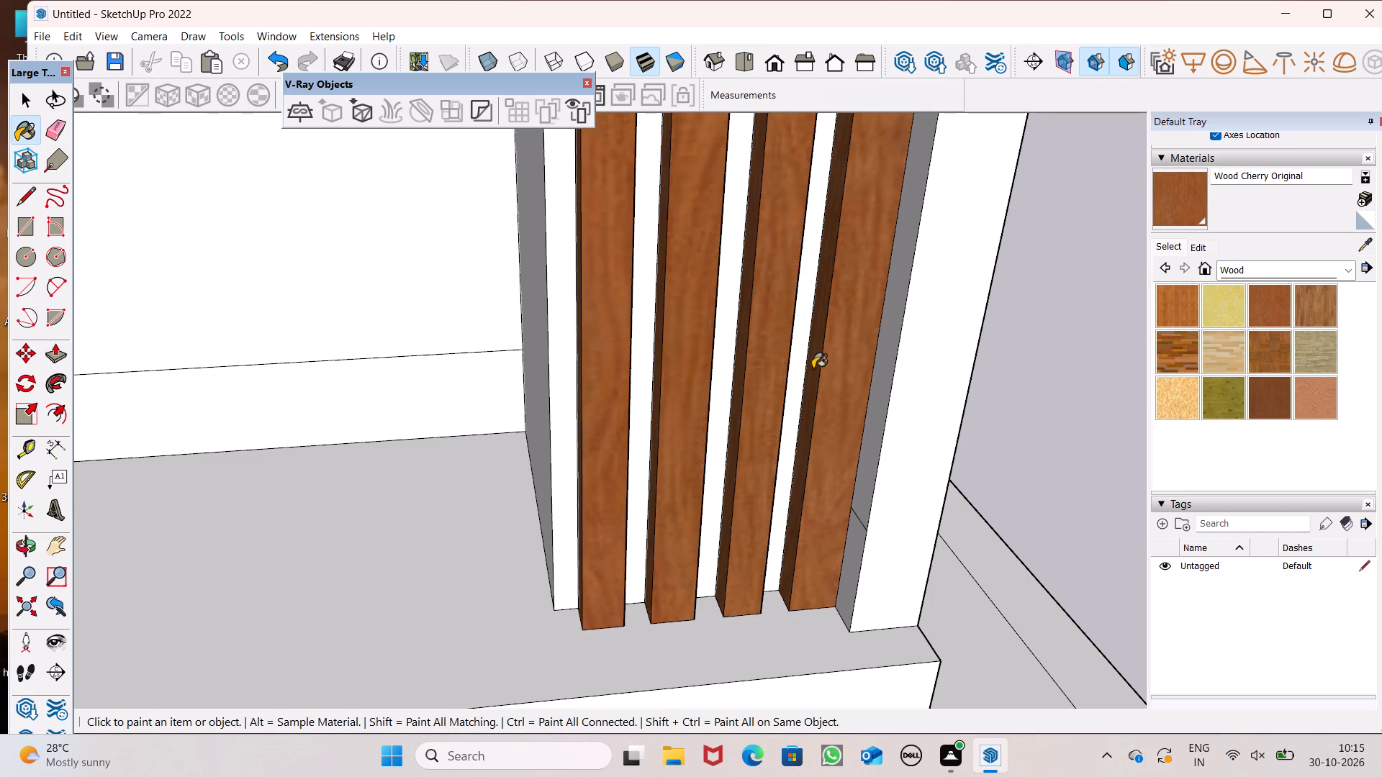
{"action": "left_click", "coordinate": [800, 368]}
{"action": "left_click", "coordinate": [719, 353]}
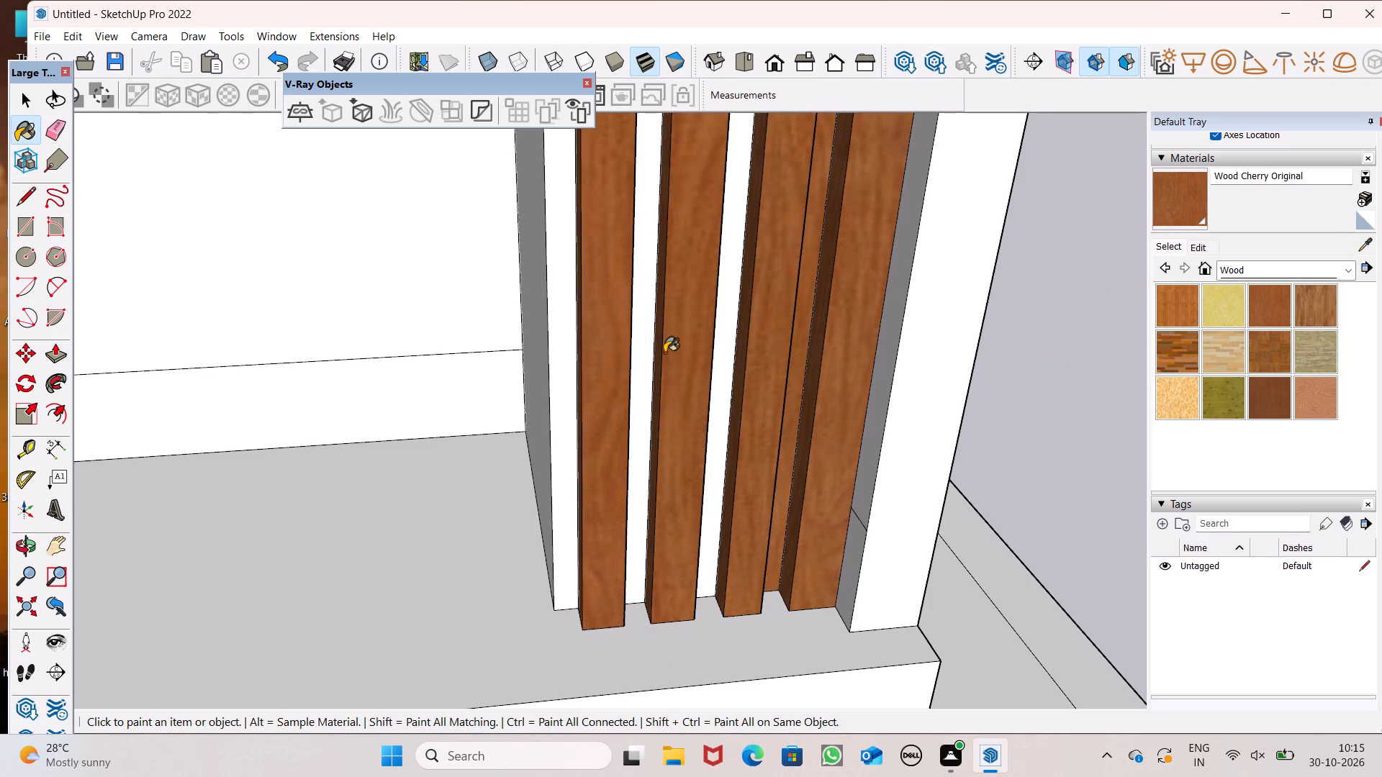
{"action": "left_click", "coordinate": [648, 353]}
{"action": "left_click", "coordinate": [554, 340]}
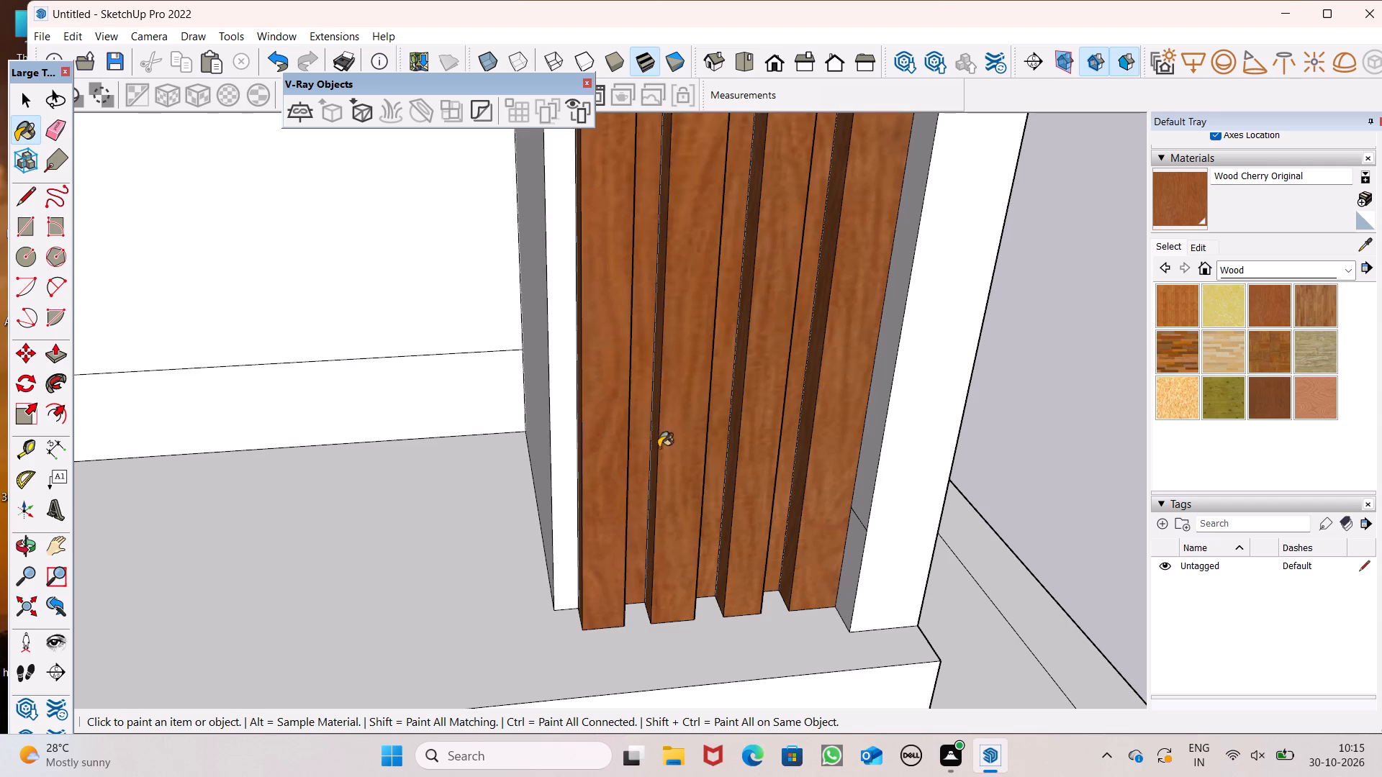
{"action": "middle_click_drag", "start_coordinate": [681, 460], "coordinate": [842, 432]}
{"action": "left_click", "coordinate": [618, 434]}
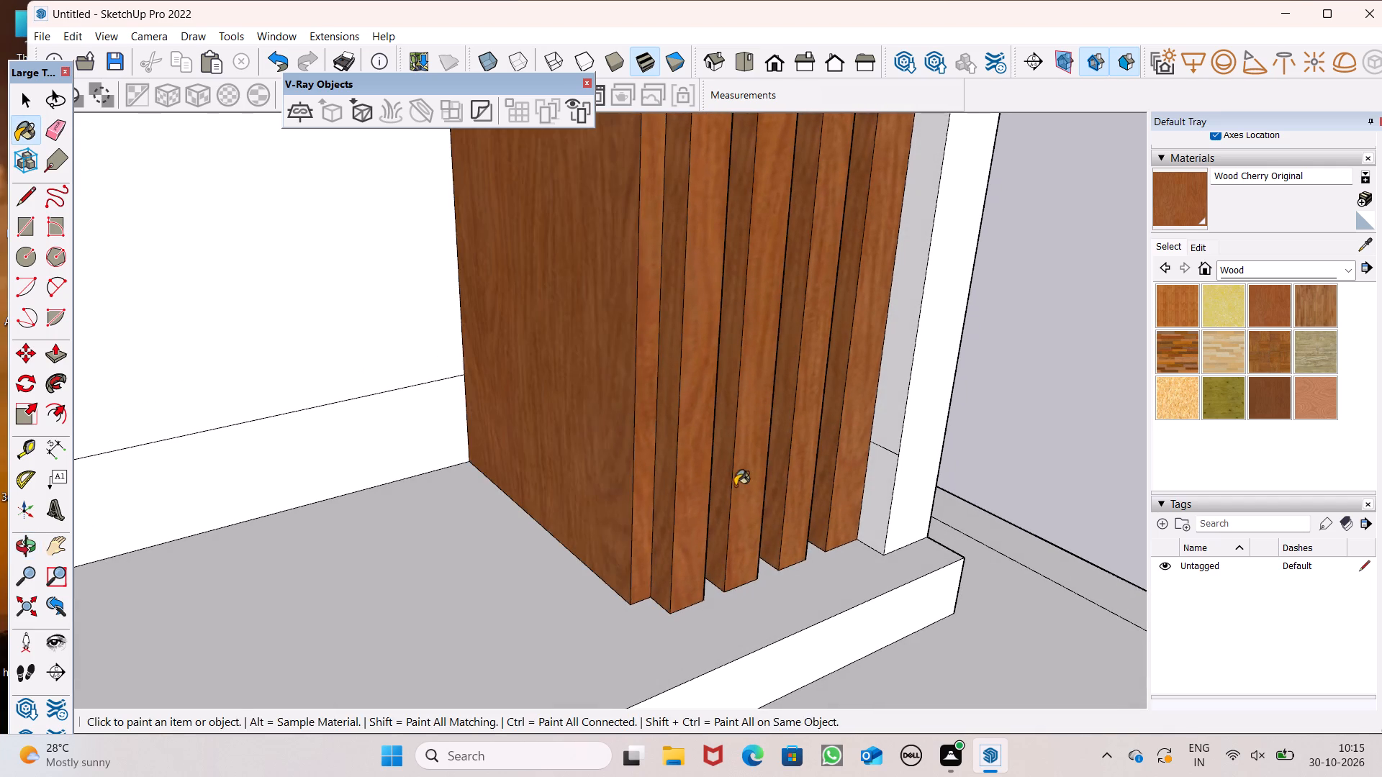
{"action": "middle_click_drag", "start_coordinate": [733, 486], "coordinate": [450, 446]}
{"action": "scroll", "coordinate": [450, 446], "scroll_direction": "up", "scroll_amount": 1}
{"action": "scroll", "coordinate": [697, 440], "scroll_direction": "up", "scroll_amount": 6}
{"action": "middle_click_drag", "start_coordinate": [728, 445], "coordinate": [729, 445]}
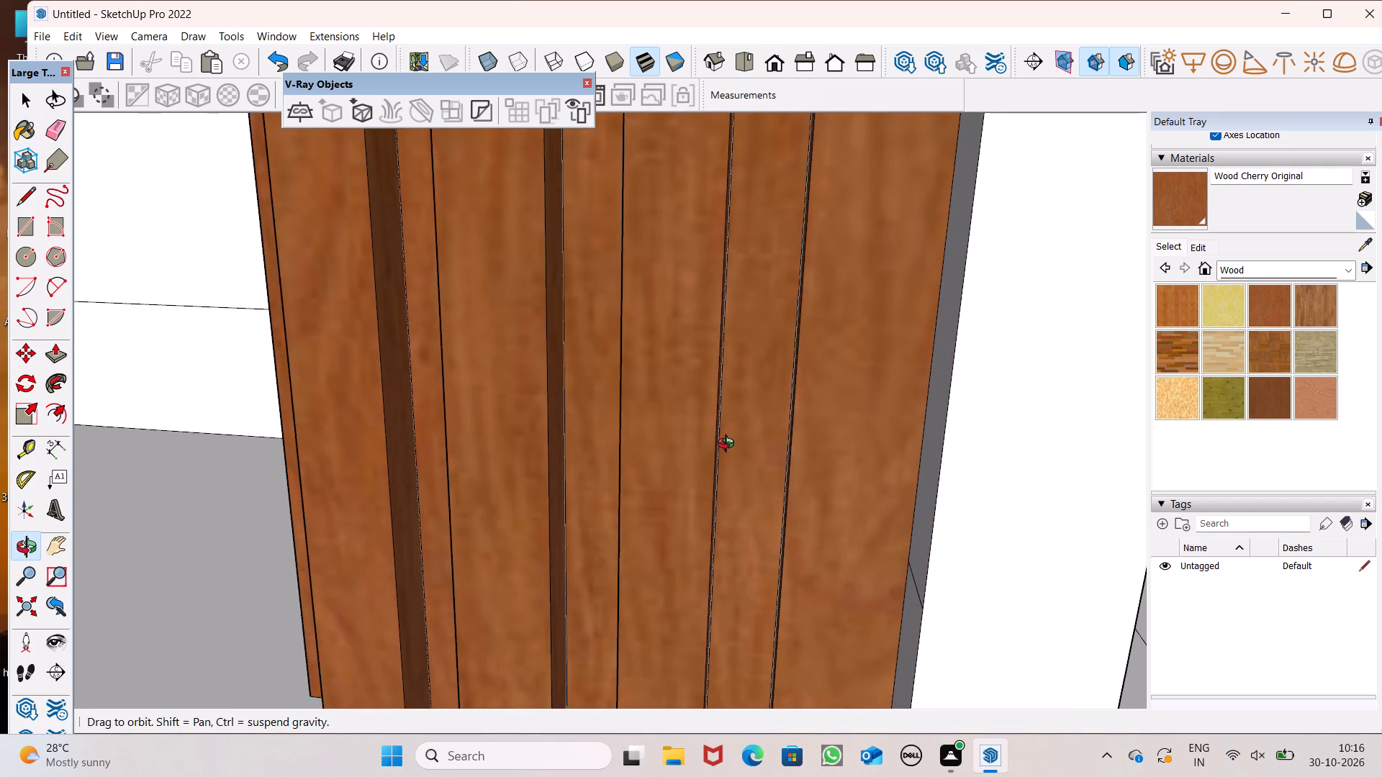
{"action": "middle_click_drag", "start_coordinate": [729, 445], "coordinate": [771, 488]}
{"action": "scroll", "coordinate": [768, 445], "scroll_direction": "down", "scroll_amount": 7}
{"action": "key", "text": "space"}
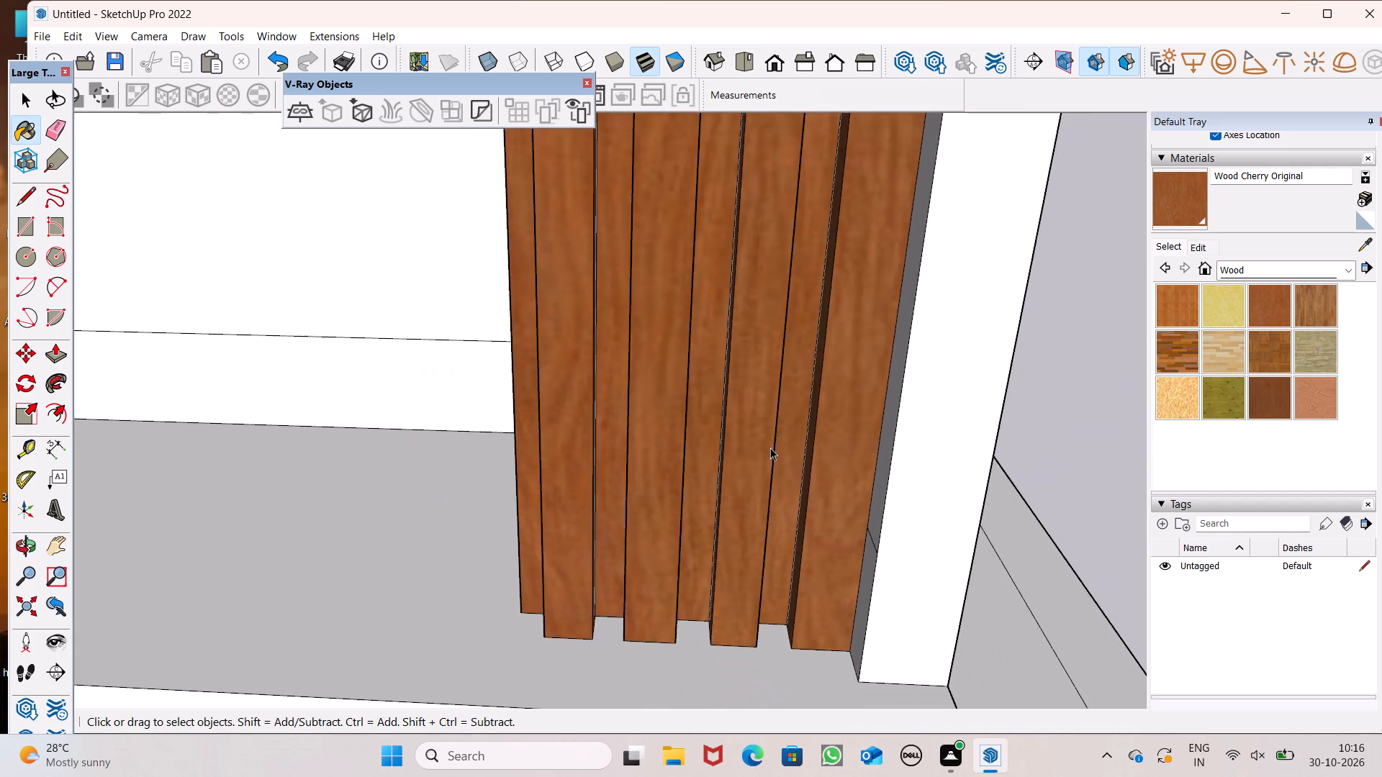
Examine the cherry-slatted pillar in the context of the whole house facade from the front, above and side.
{"action": "scroll", "coordinate": [770, 447], "scroll_direction": "down", "scroll_amount": 20}
{"action": "scroll", "coordinate": [770, 447], "scroll_direction": "down", "scroll_amount": 1}
{"action": "middle_click_drag", "start_coordinate": [784, 493], "coordinate": [935, 324]}
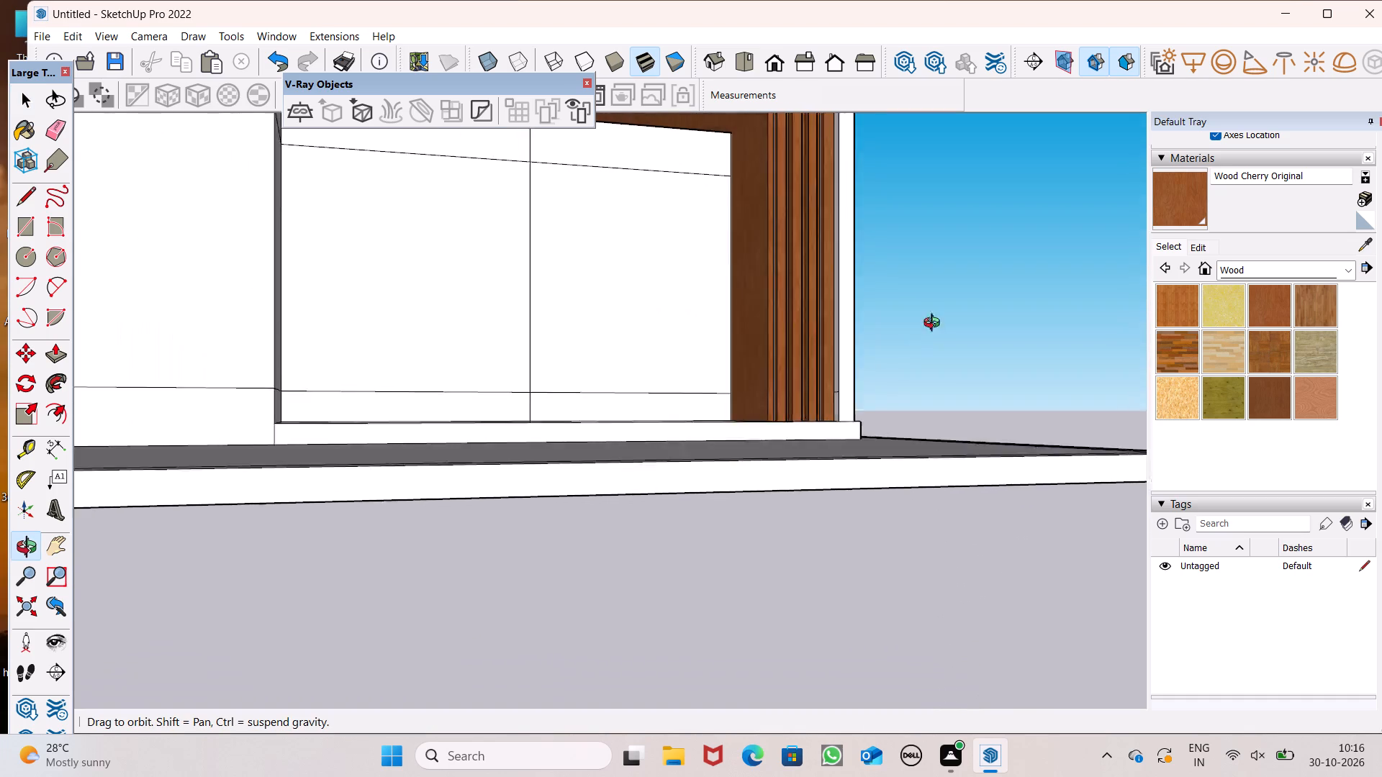
{"action": "middle_click_drag", "start_coordinate": [935, 324], "coordinate": [821, 406]}
{"action": "scroll", "coordinate": [821, 406], "scroll_direction": "up", "scroll_amount": 1}
{"action": "scroll", "coordinate": [844, 532], "scroll_direction": "down", "scroll_amount": 12}
{"action": "middle_click_drag", "start_coordinate": [817, 439], "coordinate": [767, 404]}
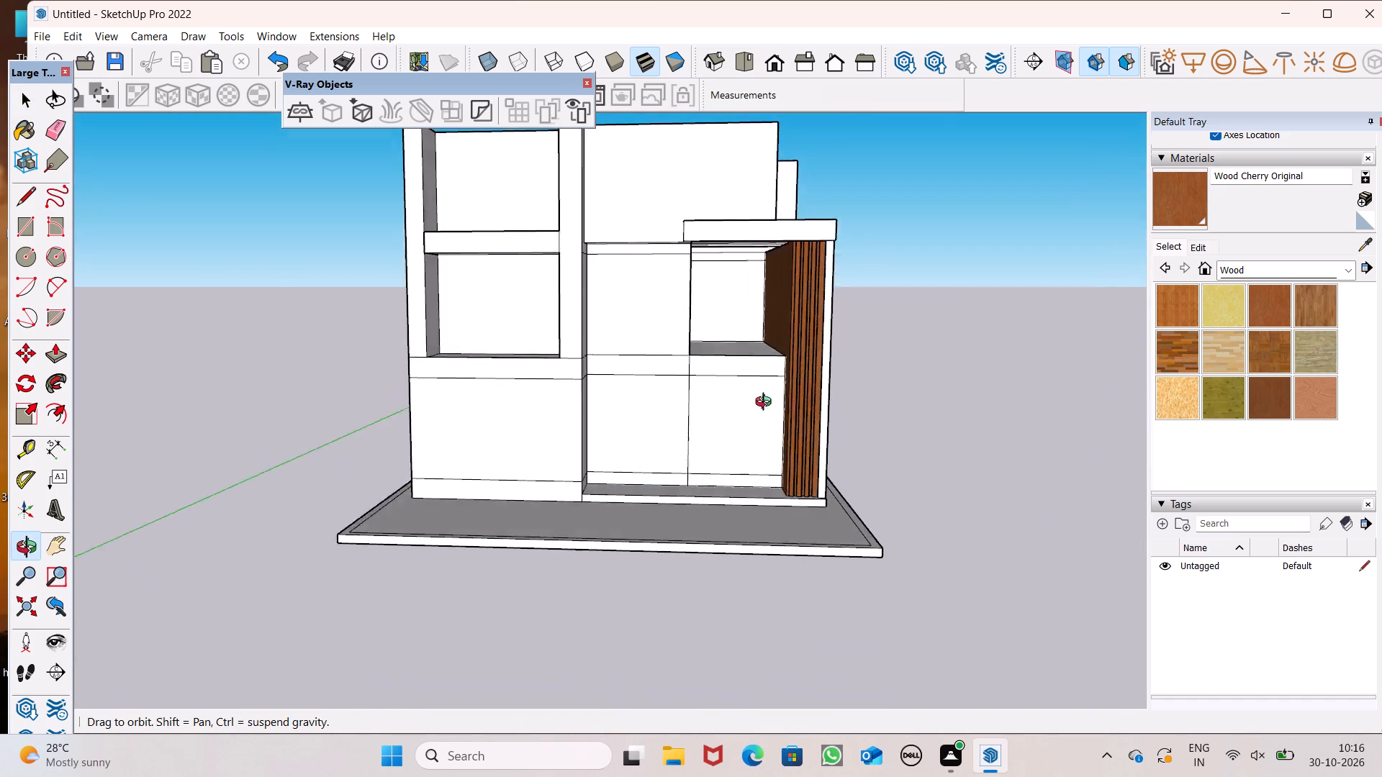
{"action": "middle_click_drag", "start_coordinate": [767, 404], "coordinate": [803, 494]}
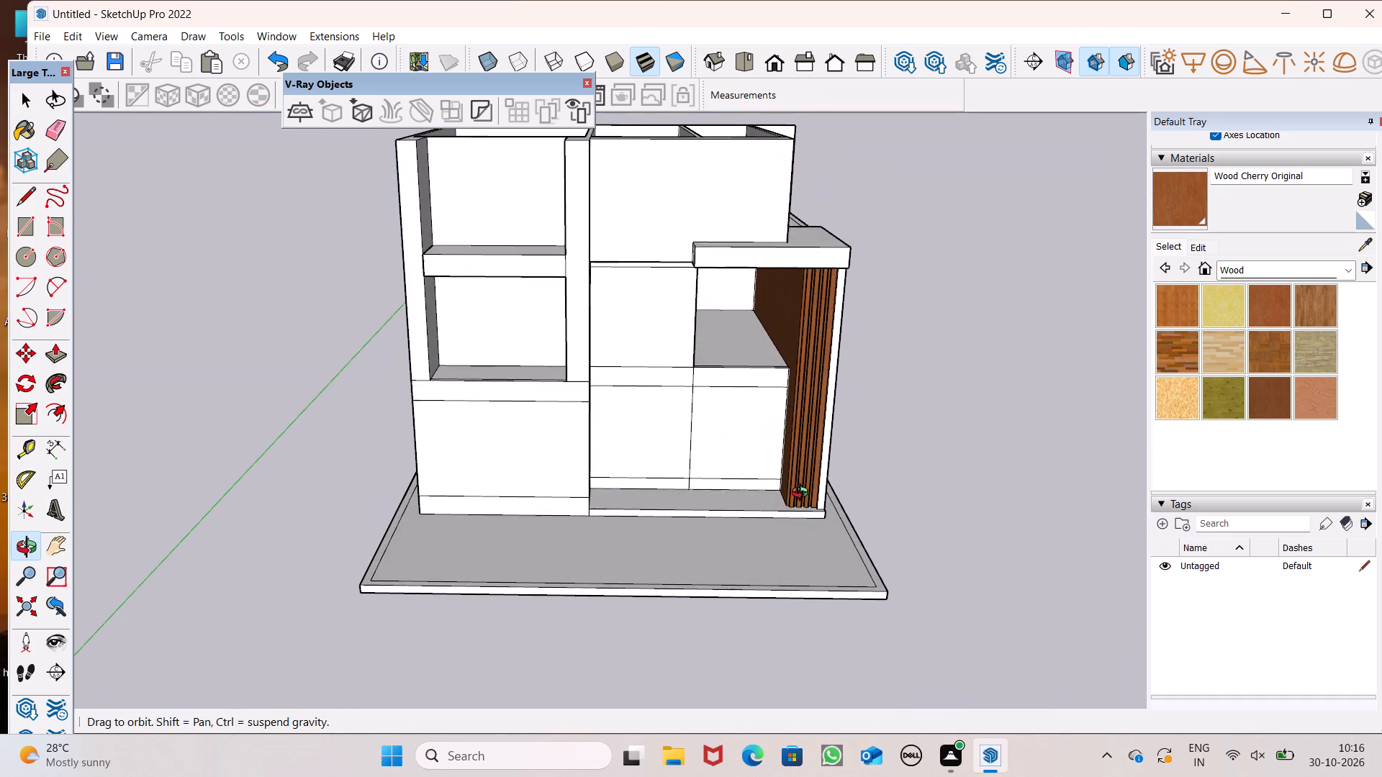
{"action": "middle_click_drag", "start_coordinate": [803, 494], "coordinate": [832, 447]}
{"action": "middle_click_drag", "start_coordinate": [815, 459], "coordinate": [764, 432]}
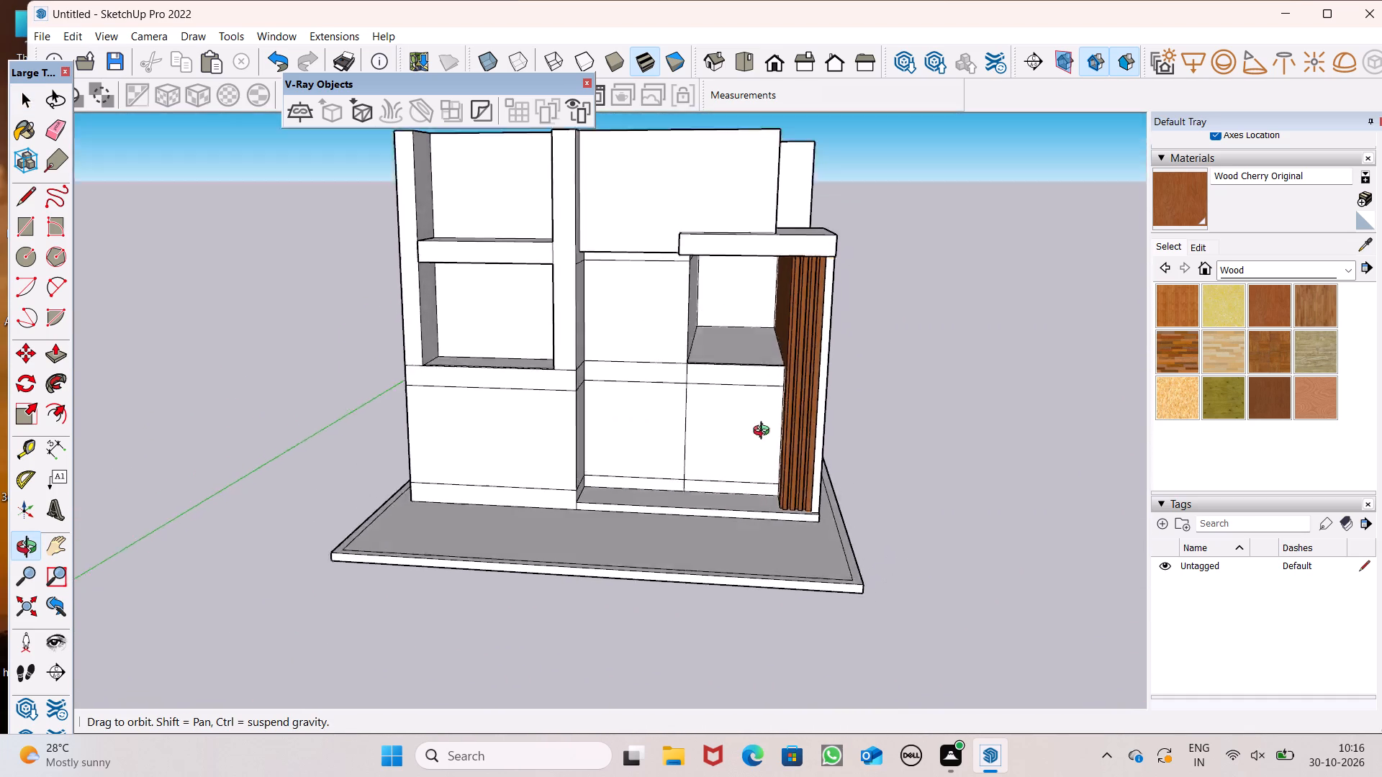
{"action": "middle_click_drag", "start_coordinate": [764, 432], "coordinate": [800, 386]}
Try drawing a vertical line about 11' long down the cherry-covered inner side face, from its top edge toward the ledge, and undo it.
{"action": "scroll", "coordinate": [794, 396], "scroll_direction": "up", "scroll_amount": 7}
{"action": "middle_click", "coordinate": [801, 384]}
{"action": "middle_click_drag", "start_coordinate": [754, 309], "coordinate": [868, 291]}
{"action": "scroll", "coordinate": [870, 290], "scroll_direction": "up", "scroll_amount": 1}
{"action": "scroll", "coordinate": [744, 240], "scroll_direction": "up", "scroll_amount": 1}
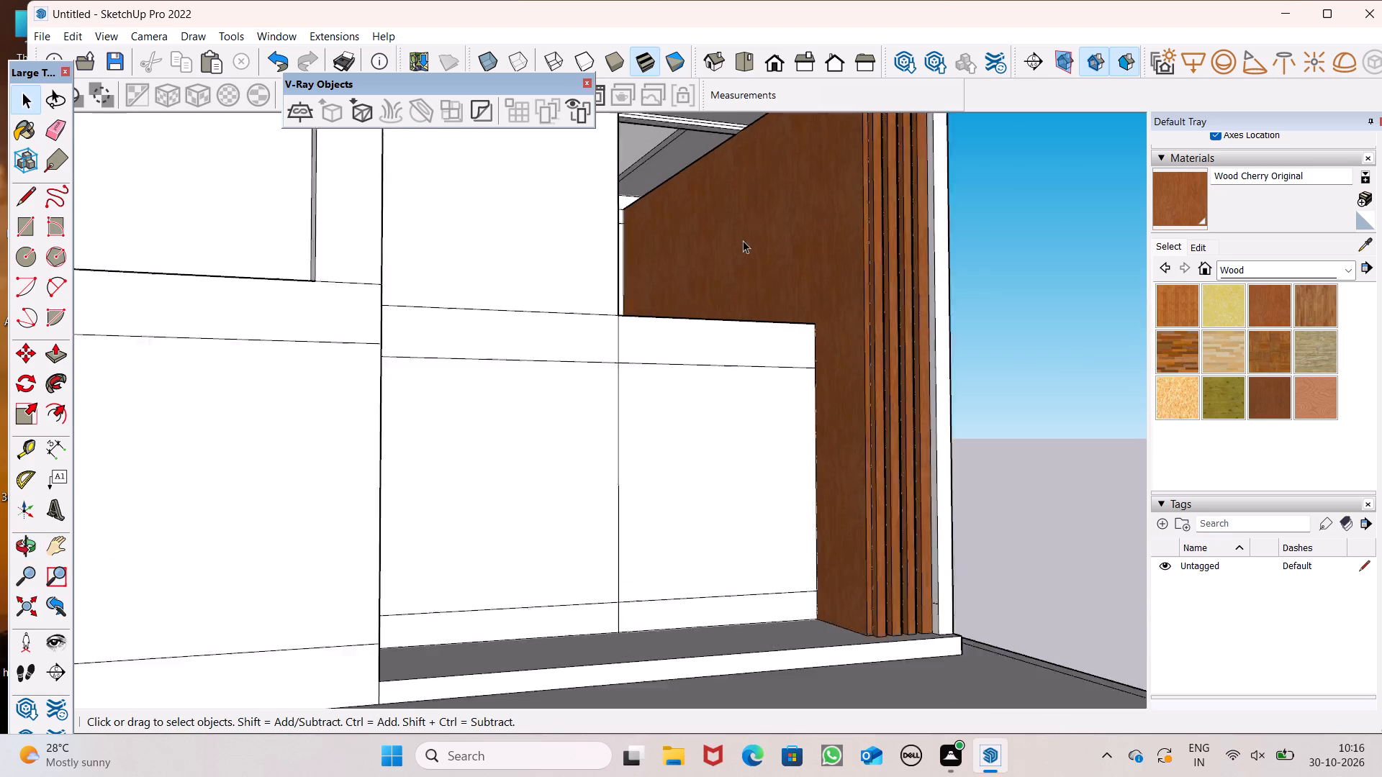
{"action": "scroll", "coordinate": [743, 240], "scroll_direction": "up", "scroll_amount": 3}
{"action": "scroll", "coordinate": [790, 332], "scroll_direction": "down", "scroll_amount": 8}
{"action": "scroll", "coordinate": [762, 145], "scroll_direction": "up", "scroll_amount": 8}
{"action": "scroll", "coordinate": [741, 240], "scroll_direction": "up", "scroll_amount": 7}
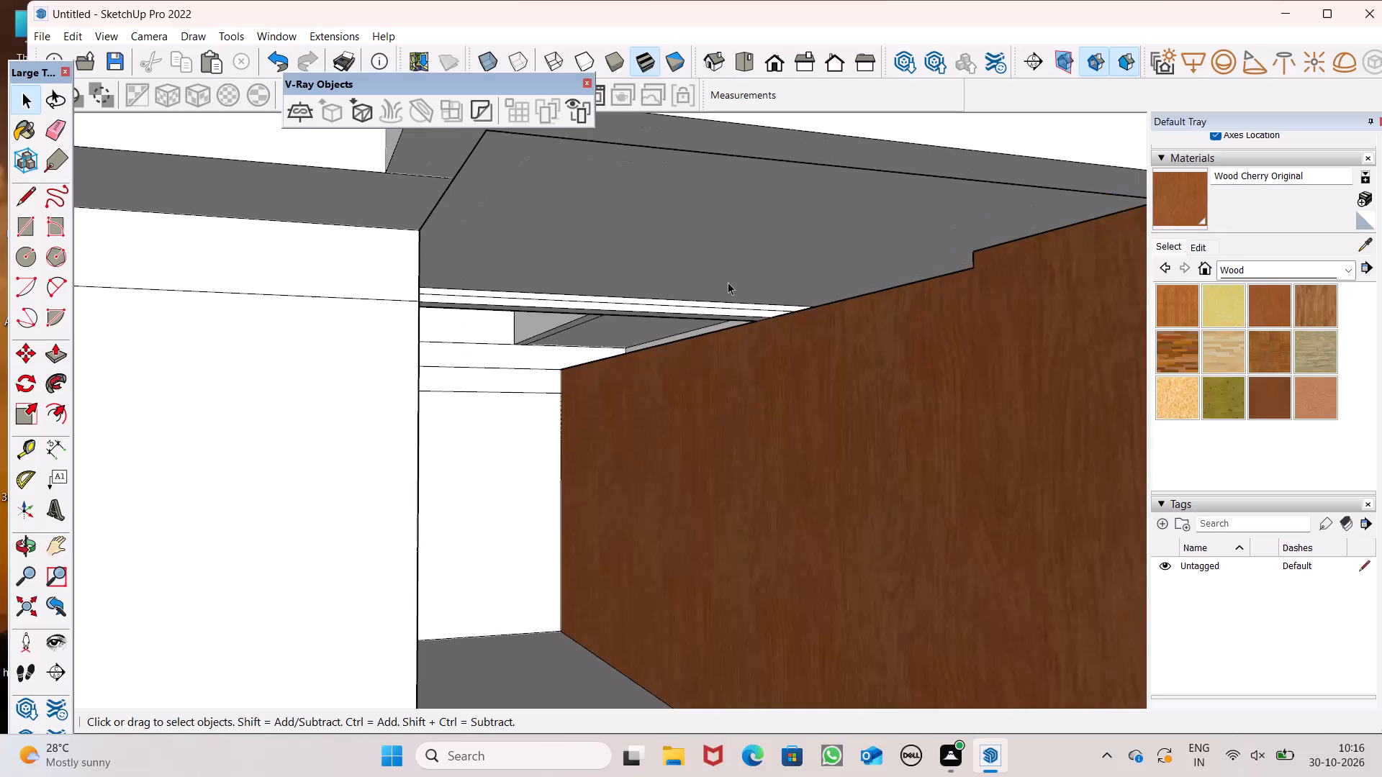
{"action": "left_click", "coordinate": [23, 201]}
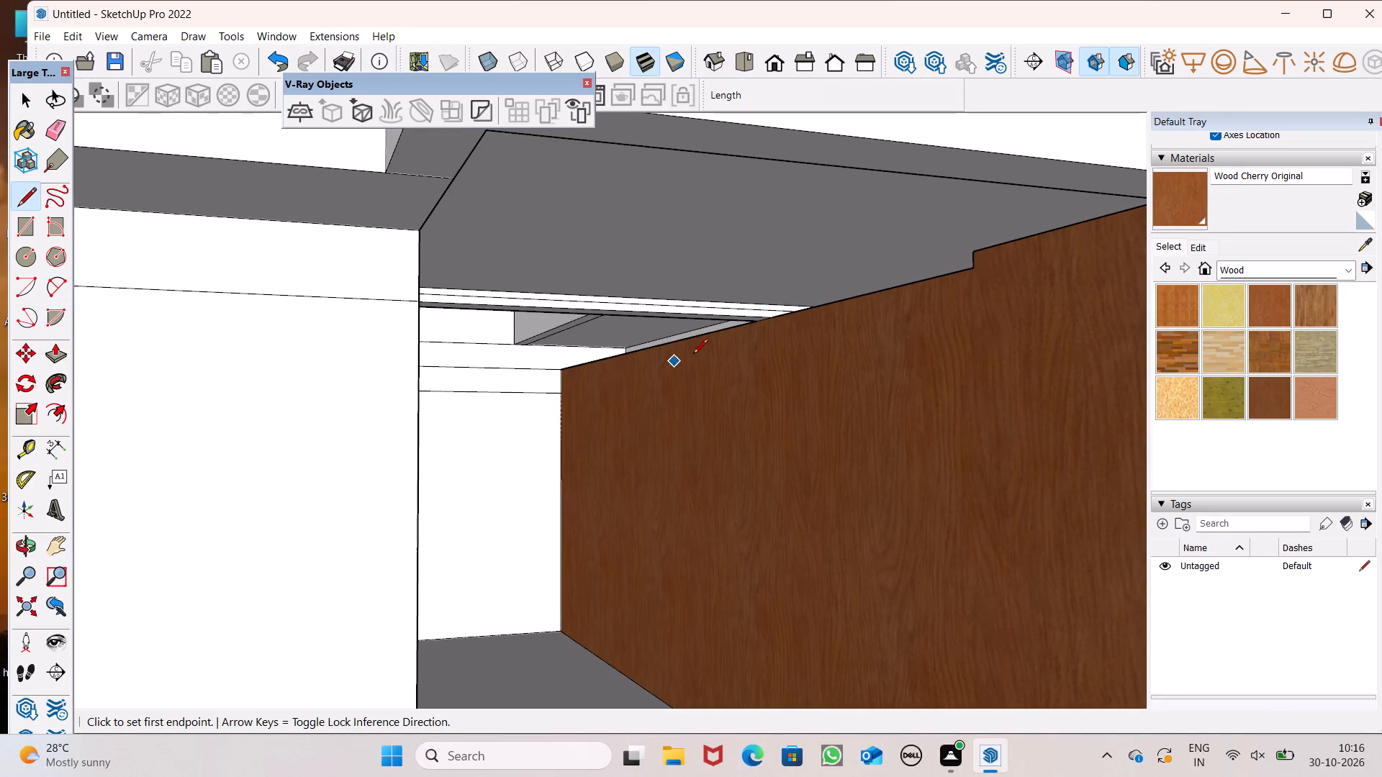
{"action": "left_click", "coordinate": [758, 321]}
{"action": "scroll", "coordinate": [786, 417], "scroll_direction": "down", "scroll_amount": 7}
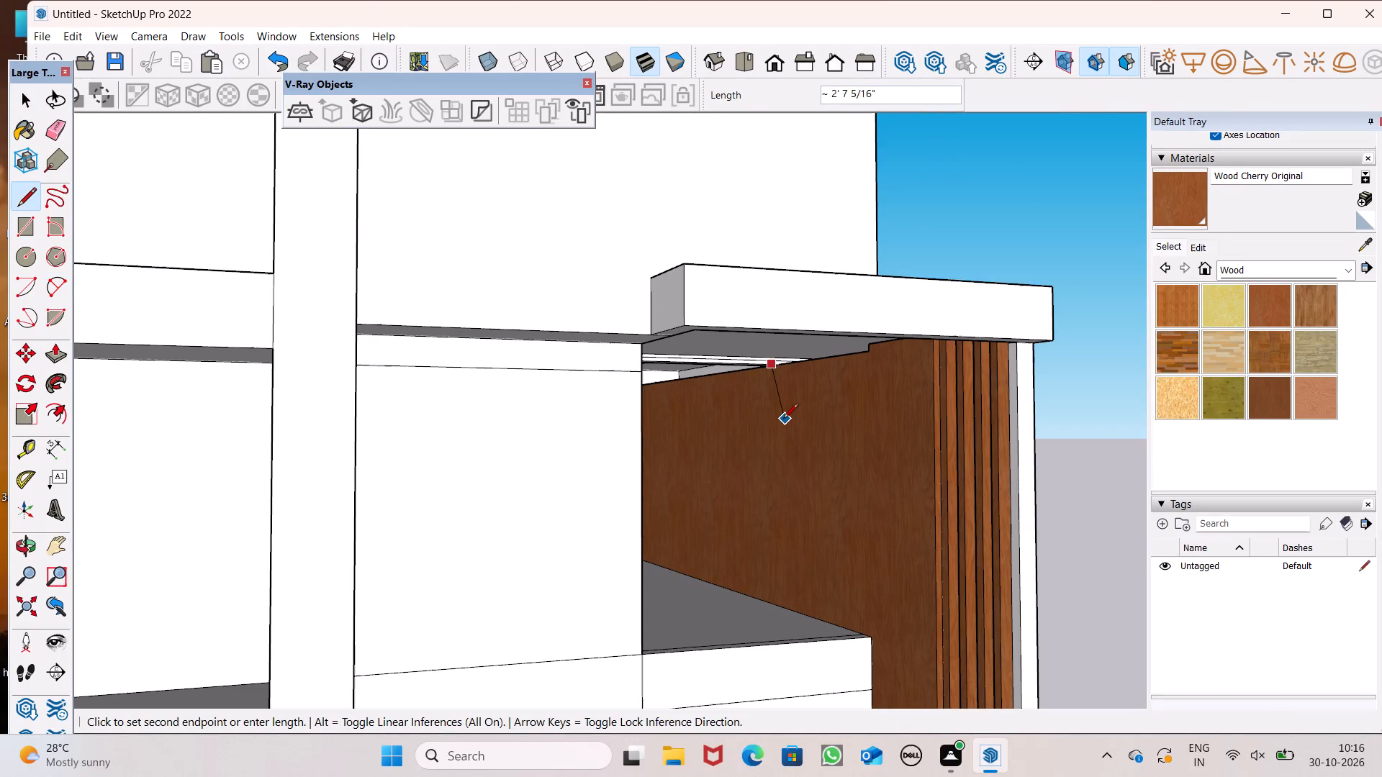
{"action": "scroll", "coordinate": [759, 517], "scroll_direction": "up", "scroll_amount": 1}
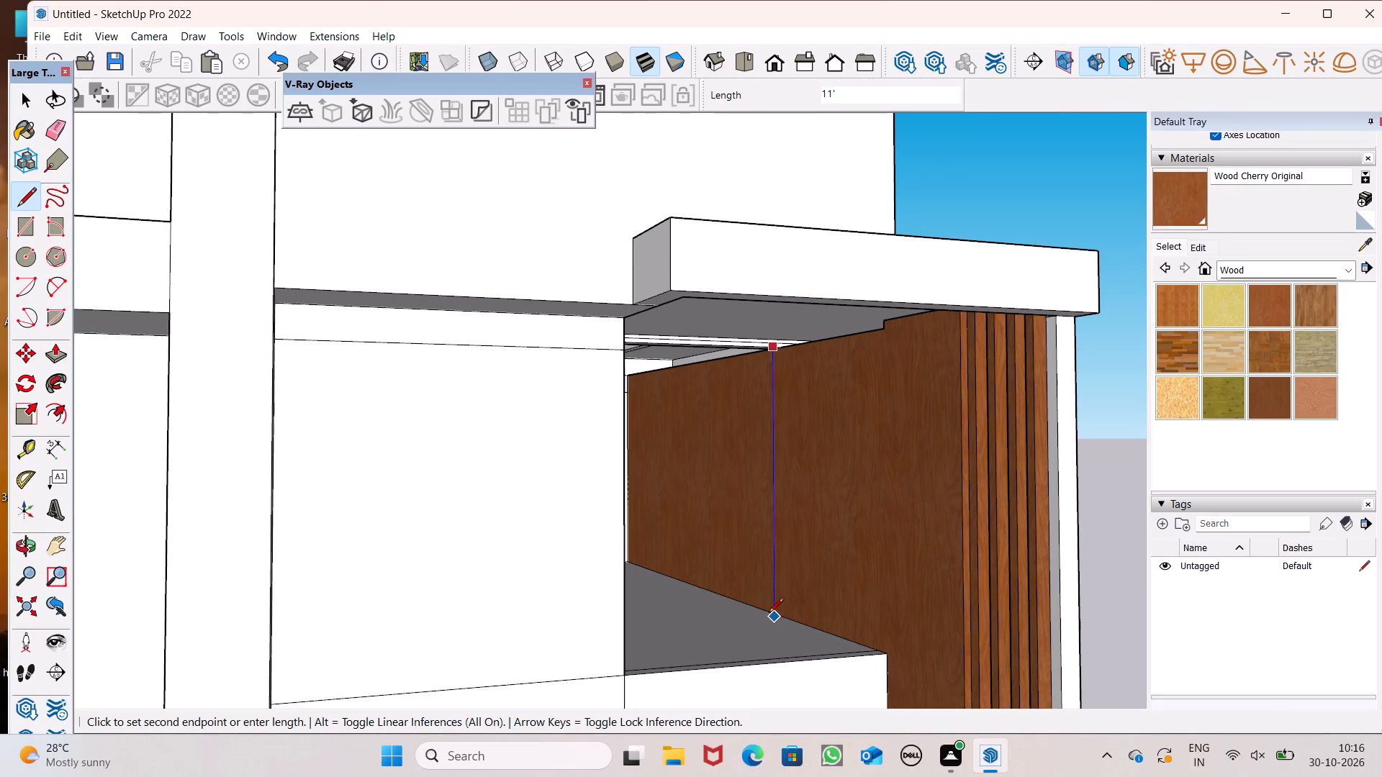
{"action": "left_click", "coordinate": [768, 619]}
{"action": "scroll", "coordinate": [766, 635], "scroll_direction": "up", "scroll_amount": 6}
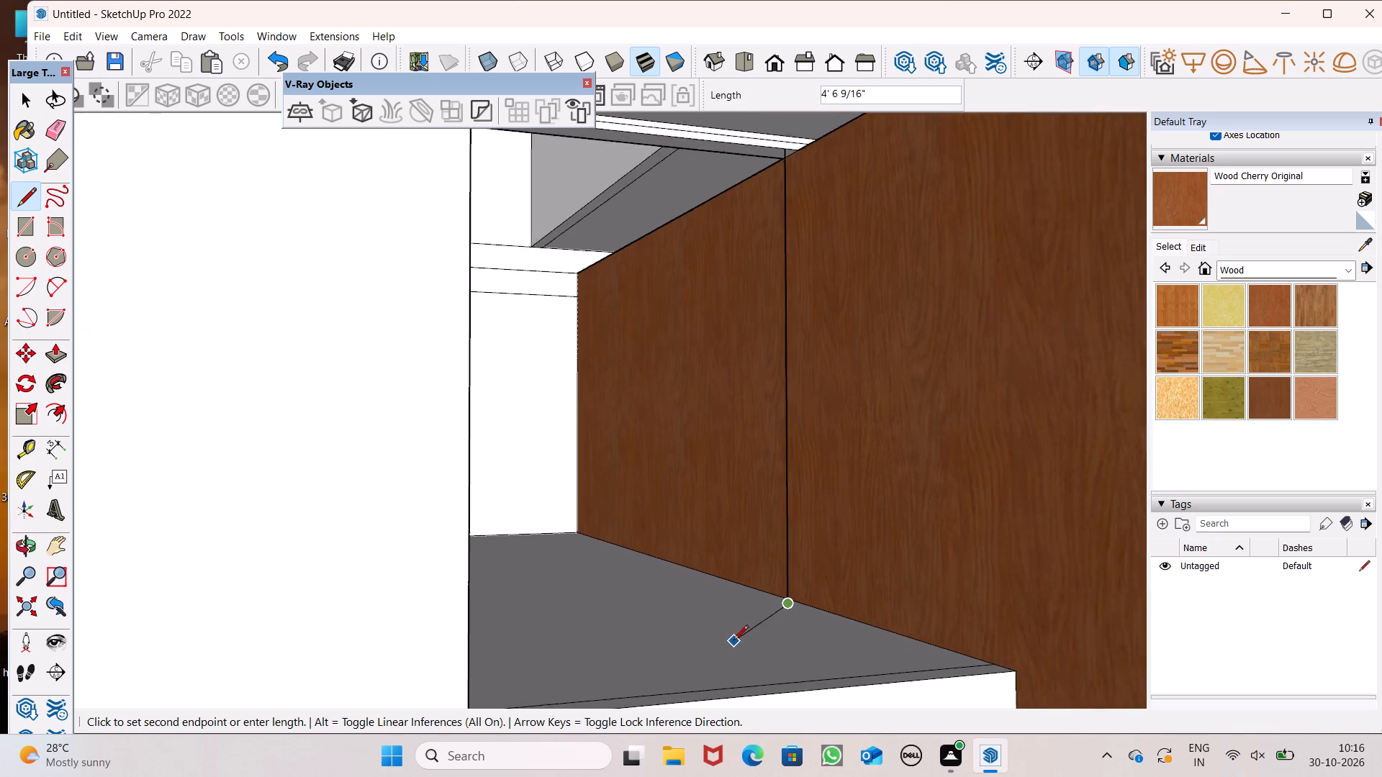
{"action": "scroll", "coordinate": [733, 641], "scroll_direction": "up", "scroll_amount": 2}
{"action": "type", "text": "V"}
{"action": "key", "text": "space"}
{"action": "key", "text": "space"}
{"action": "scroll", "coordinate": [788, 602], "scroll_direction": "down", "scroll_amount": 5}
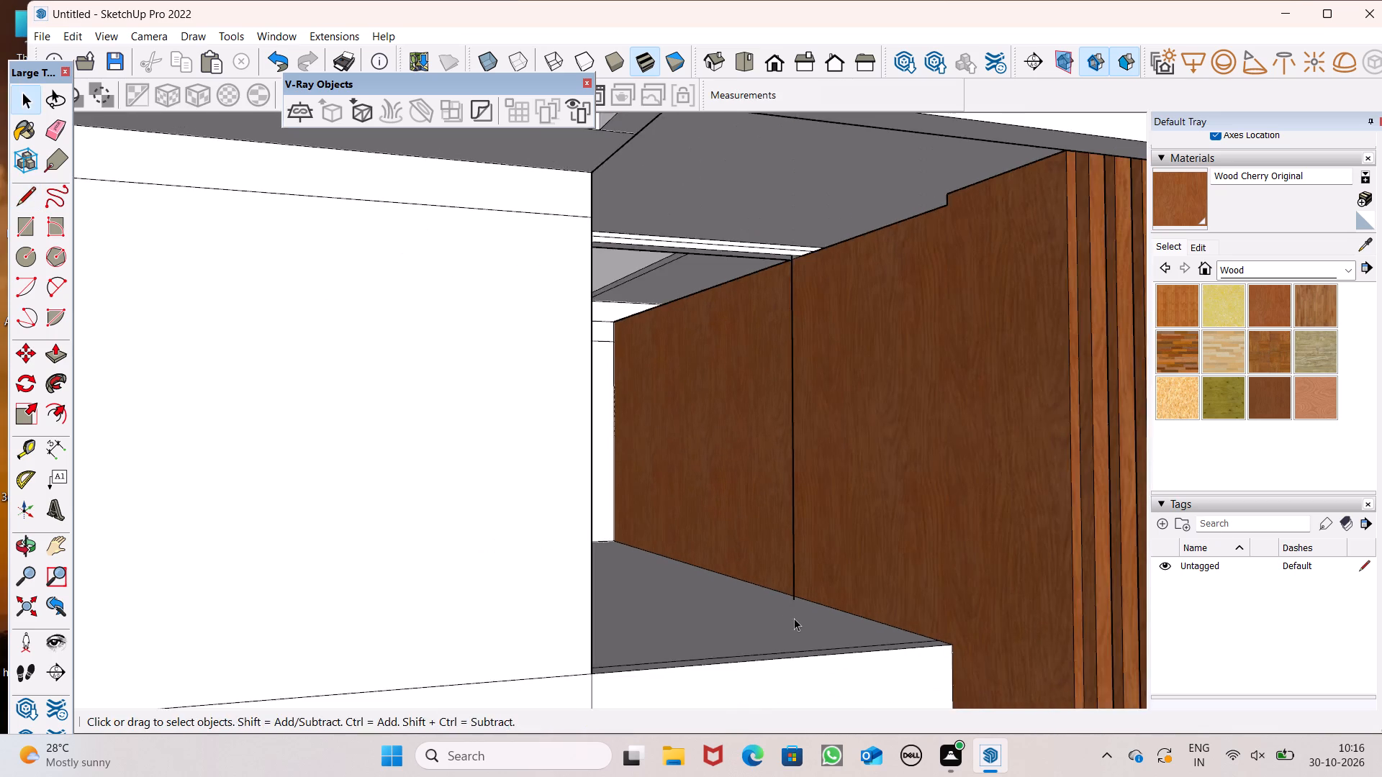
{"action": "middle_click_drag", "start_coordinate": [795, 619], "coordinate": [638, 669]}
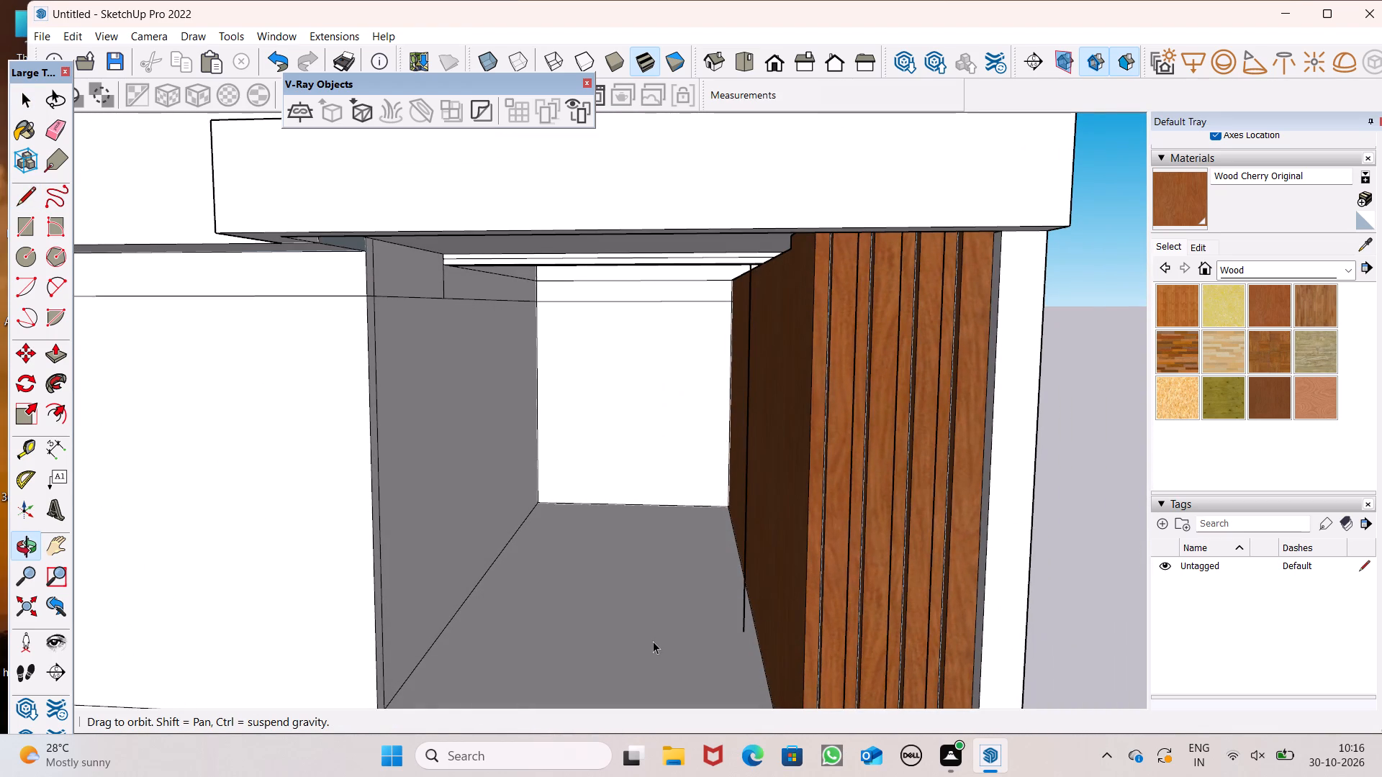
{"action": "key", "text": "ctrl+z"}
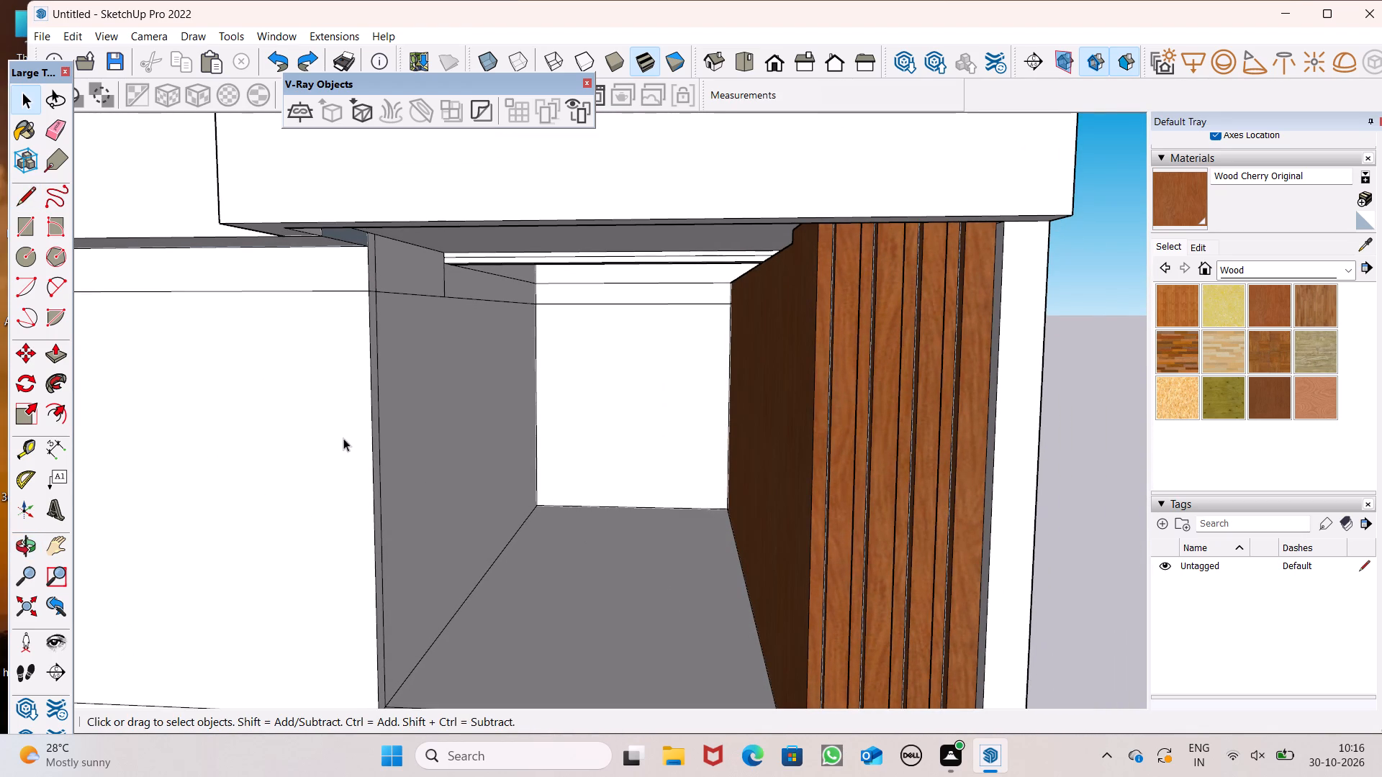
Draw a vertical line about 11' long down the cherry inner side face to its bottom edge, separating the rear part.
{"action": "left_click", "coordinate": [29, 195]}
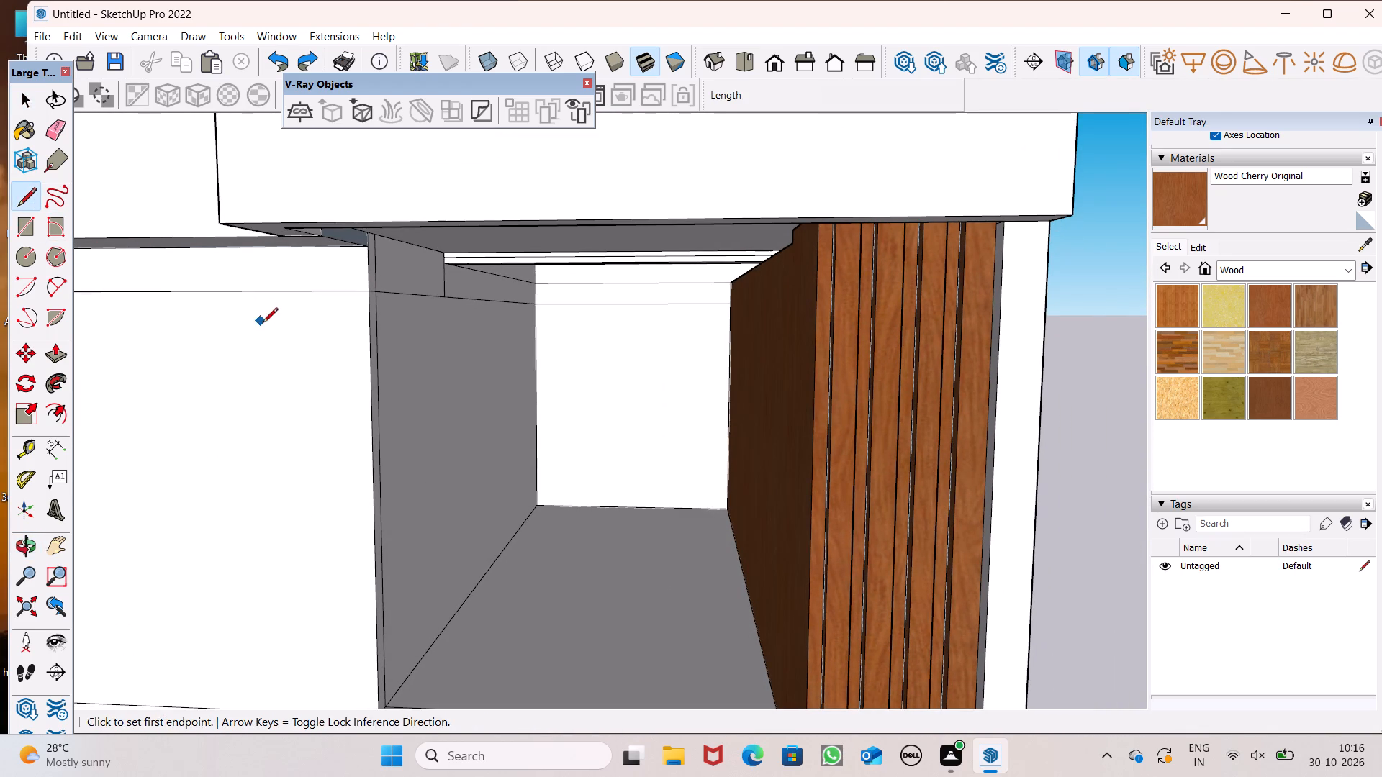
{"action": "left_click", "coordinate": [761, 263]}
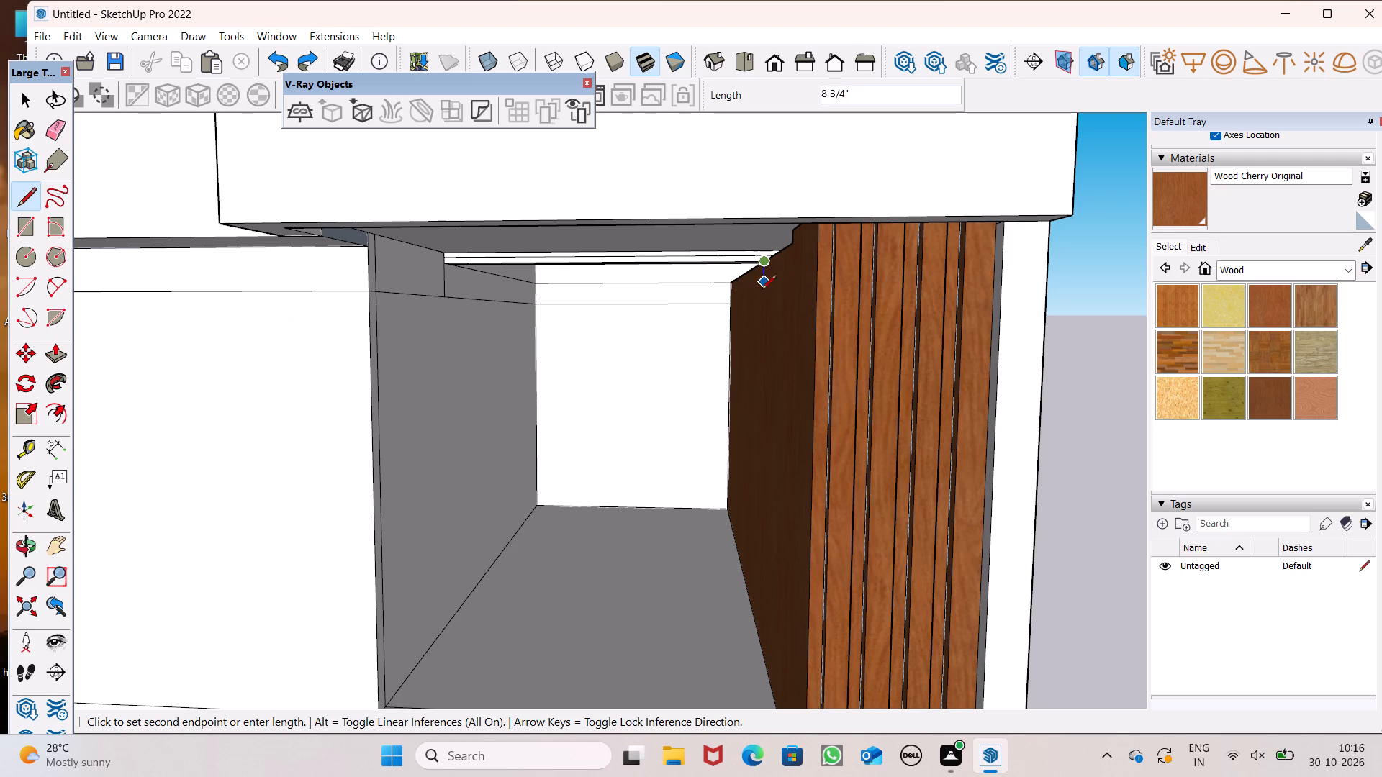
{"action": "left_click", "coordinate": [754, 639]}
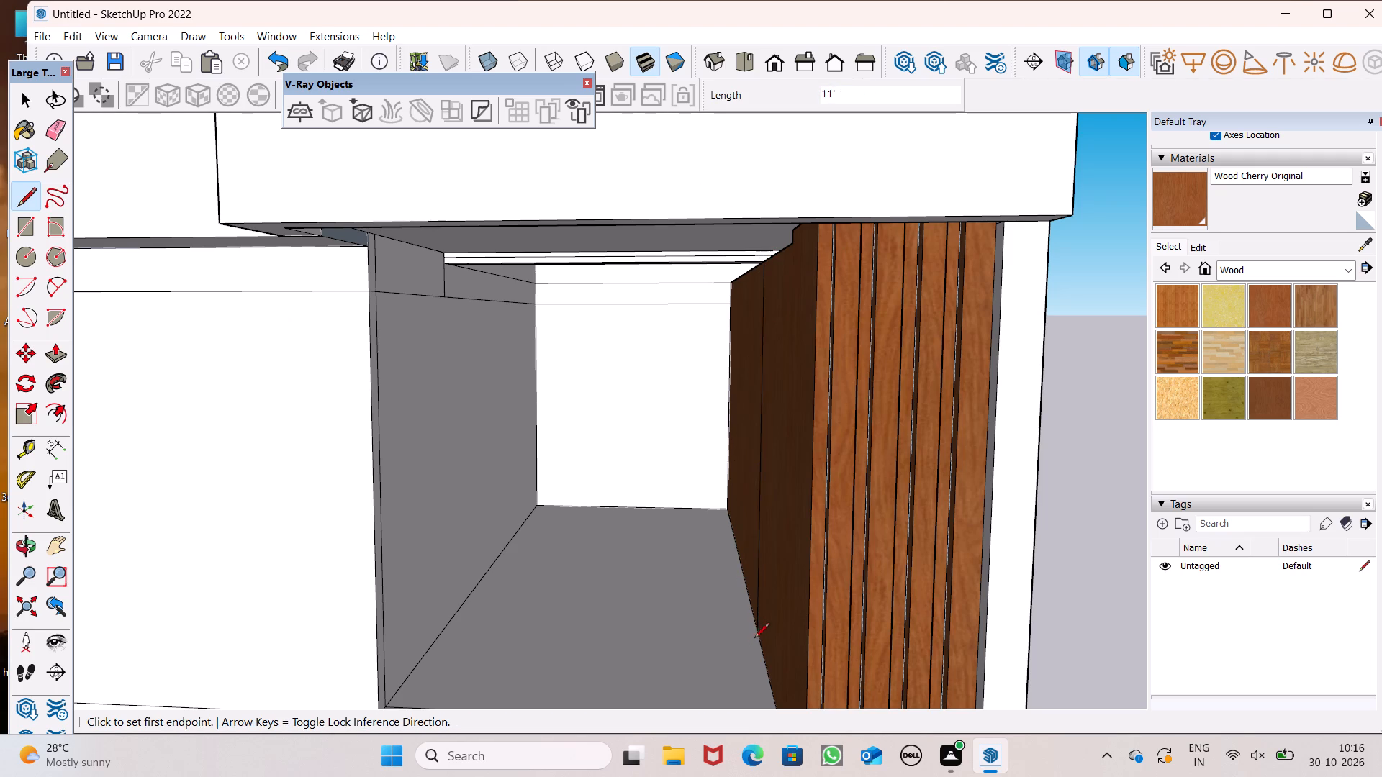
{"action": "key", "text": "space"}
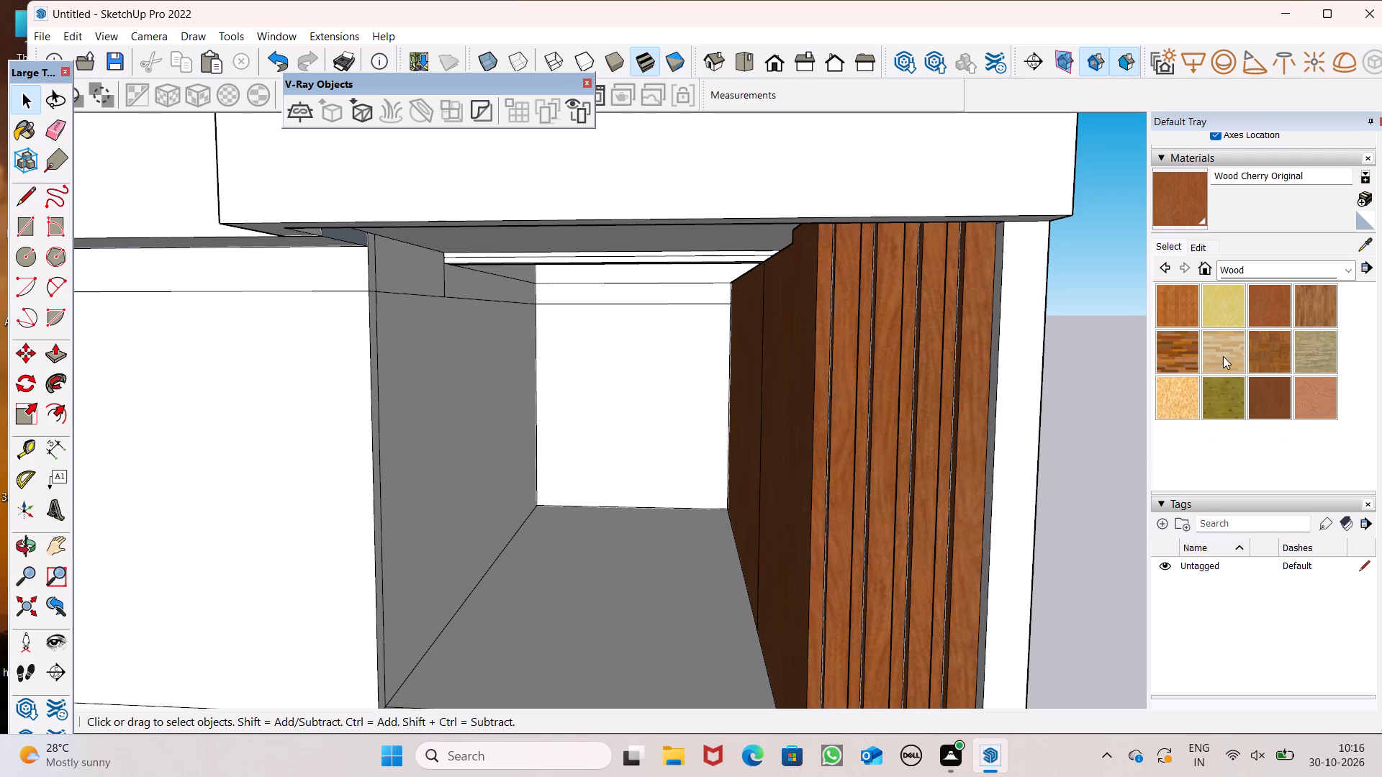
Paint the rear part of the inner side face and the recess's back wall with 0012_Bisque from Colors-Named.
{"action": "left_click", "coordinate": [1262, 271]}
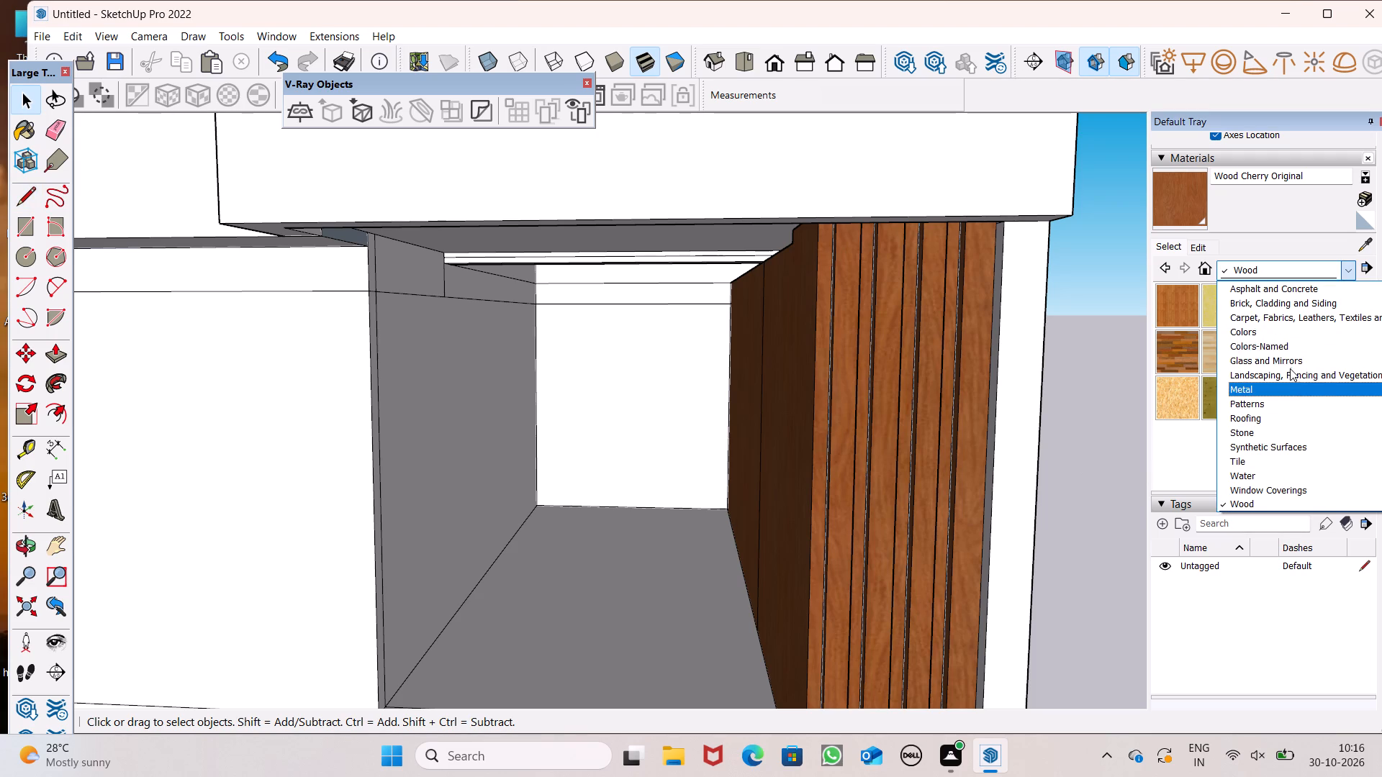
{"action": "left_click", "coordinate": [1303, 352]}
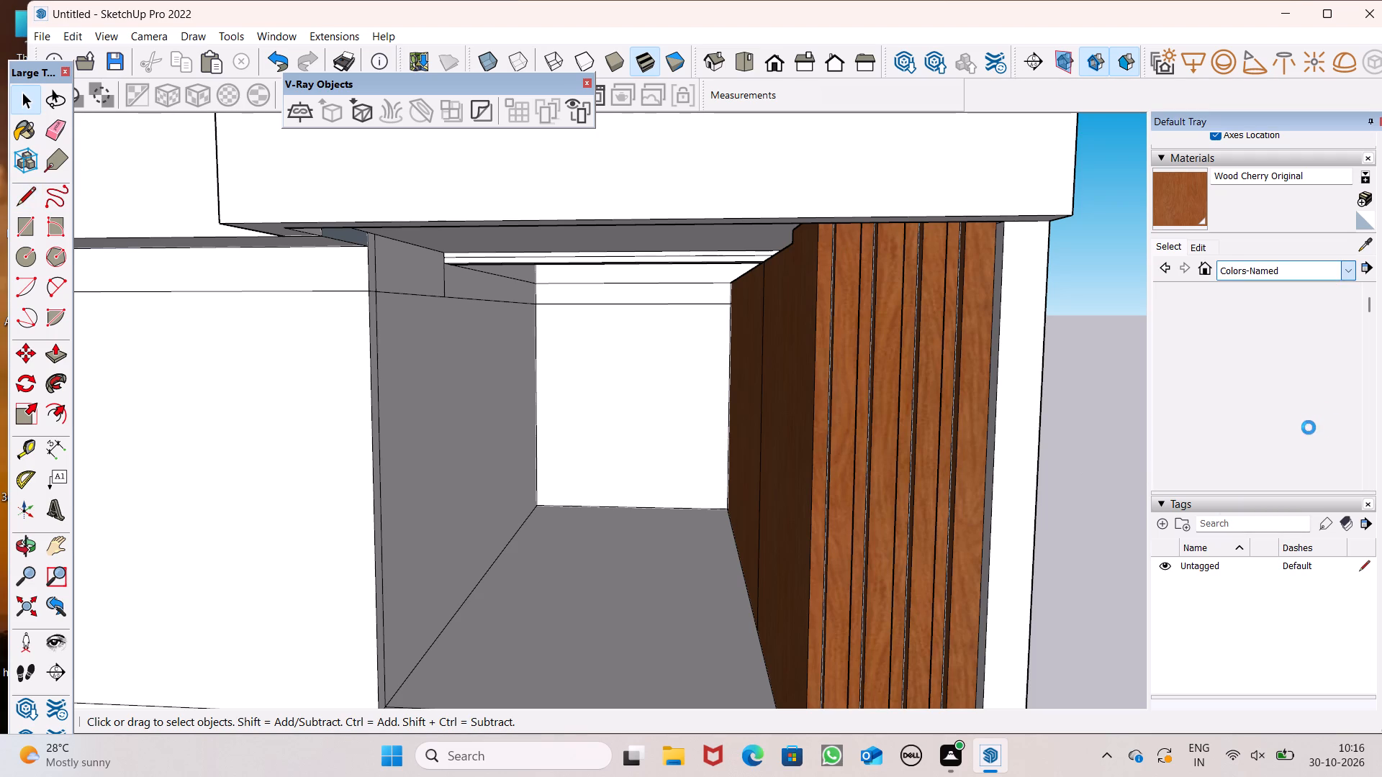
{"action": "left_click", "coordinate": [1304, 404]}
{"action": "middle_click_drag", "start_coordinate": [731, 388], "coordinate": [767, 407]}
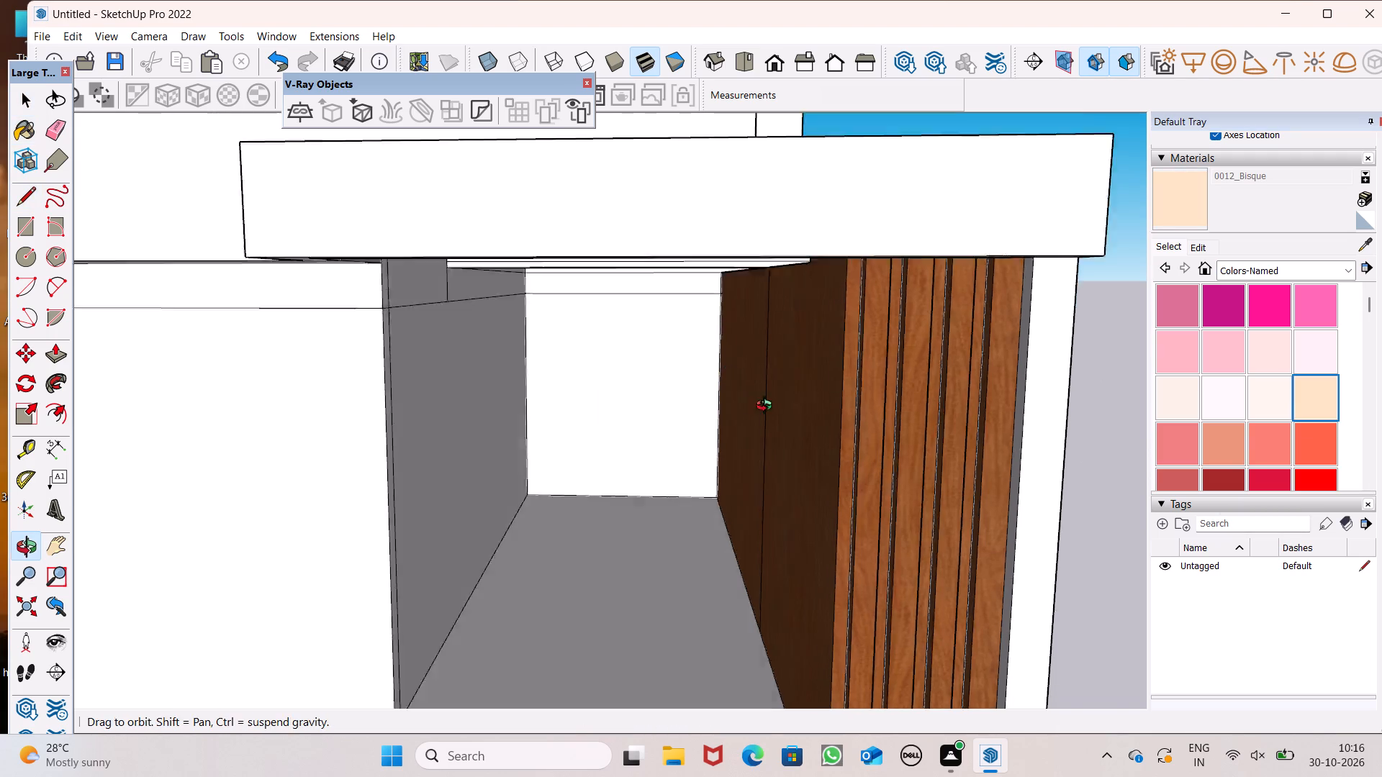
{"action": "middle_click_drag", "start_coordinate": [767, 407], "coordinate": [852, 405]}
{"action": "left_click", "coordinate": [741, 383]}
{"action": "middle_click_drag", "start_coordinate": [862, 468], "coordinate": [959, 394]}
{"action": "scroll", "coordinate": [843, 406], "scroll_direction": "down", "scroll_amount": 4}
{"action": "middle_click_drag", "start_coordinate": [877, 447], "coordinate": [643, 504]}
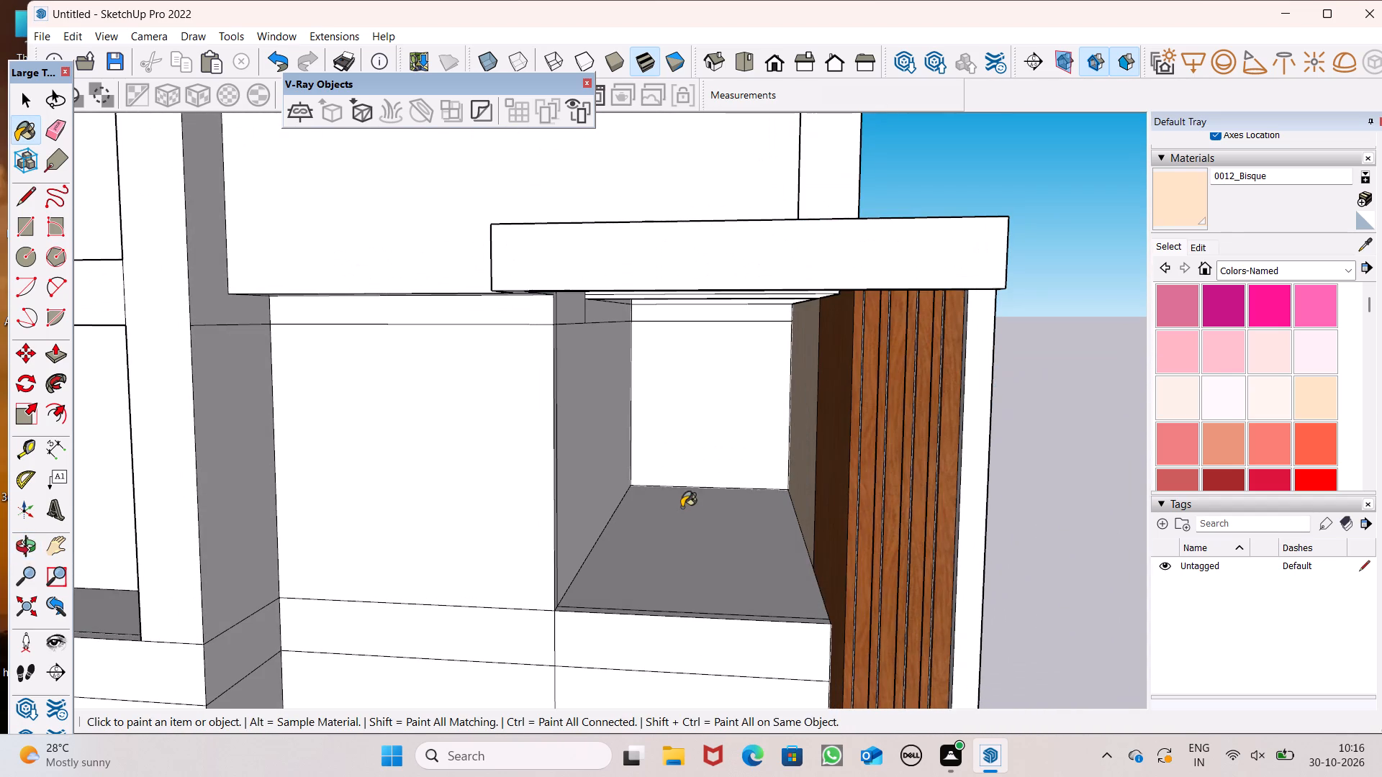
{"action": "left_click_drag", "start_coordinate": [678, 441], "coordinate": [677, 434]}
{"action": "middle_click_drag", "start_coordinate": [667, 392], "coordinate": [619, 324]}
{"action": "scroll", "coordinate": [667, 392], "scroll_direction": "up", "scroll_amount": 1}
{"action": "scroll", "coordinate": [619, 324], "scroll_direction": "up", "scroll_amount": 1}
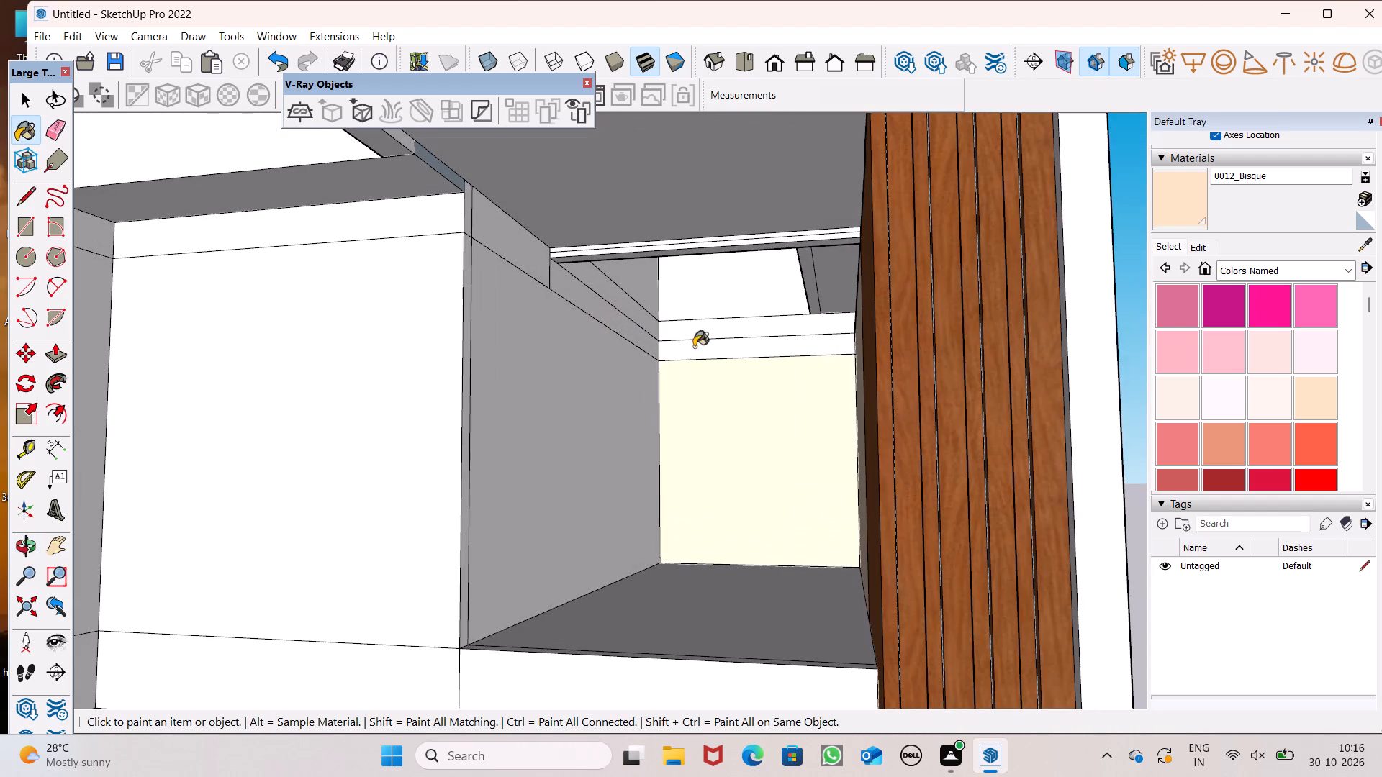
Draw a line along the edge of the open gap in the slab above the recess to close it with a face.
{"action": "scroll", "coordinate": [704, 400], "scroll_direction": "down", "scroll_amount": 12}
{"action": "middle_click_drag", "start_coordinate": [728, 445], "coordinate": [781, 324]}
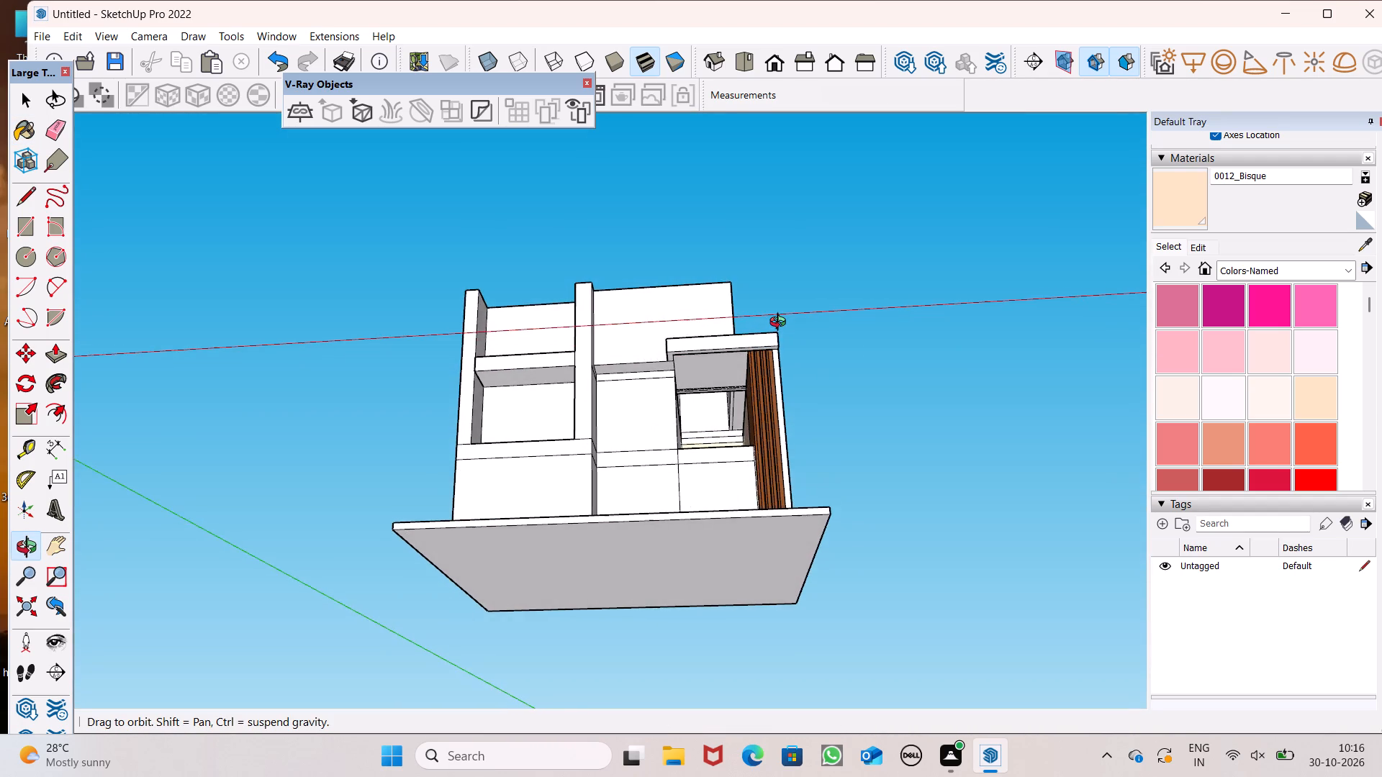
{"action": "middle_click_drag", "start_coordinate": [781, 324], "coordinate": [171, 600]}
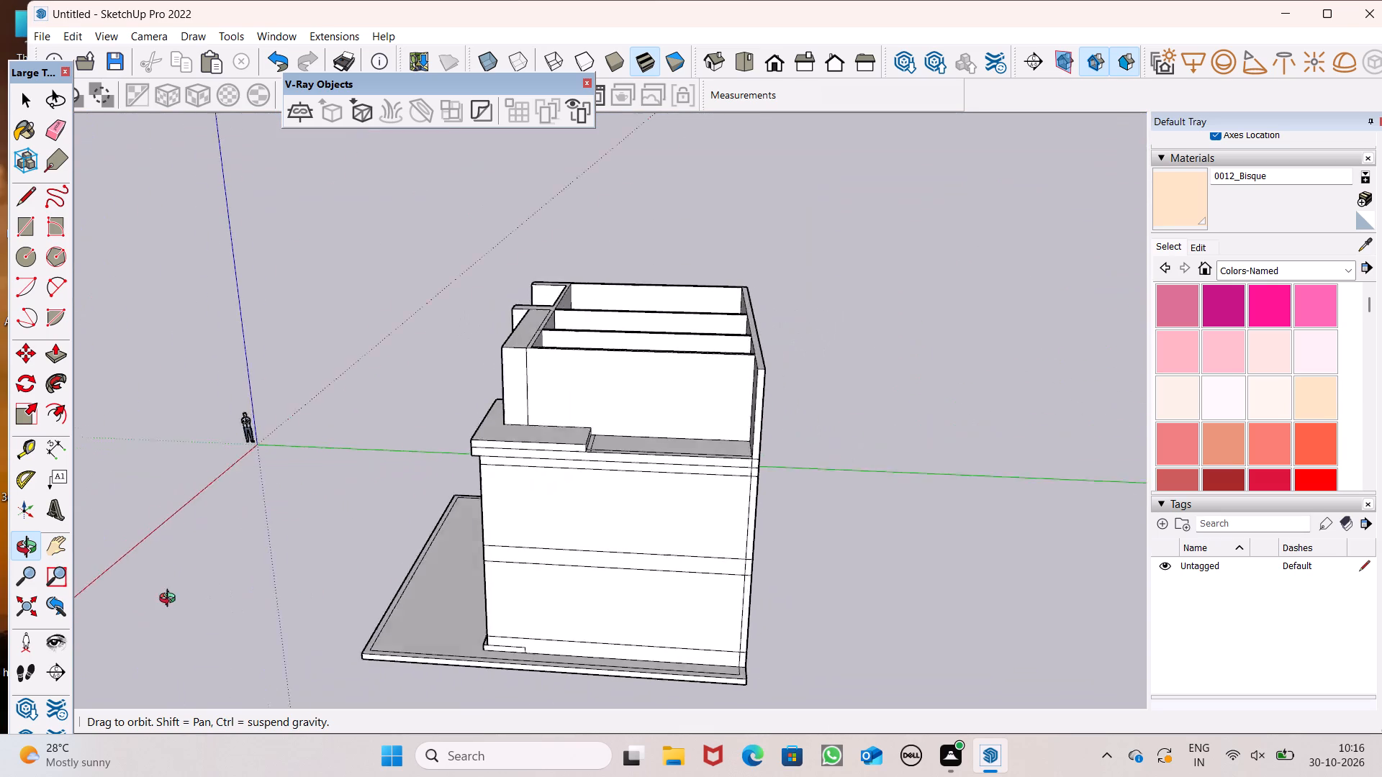
{"action": "middle_click_drag", "start_coordinate": [171, 600], "coordinate": [667, 220]}
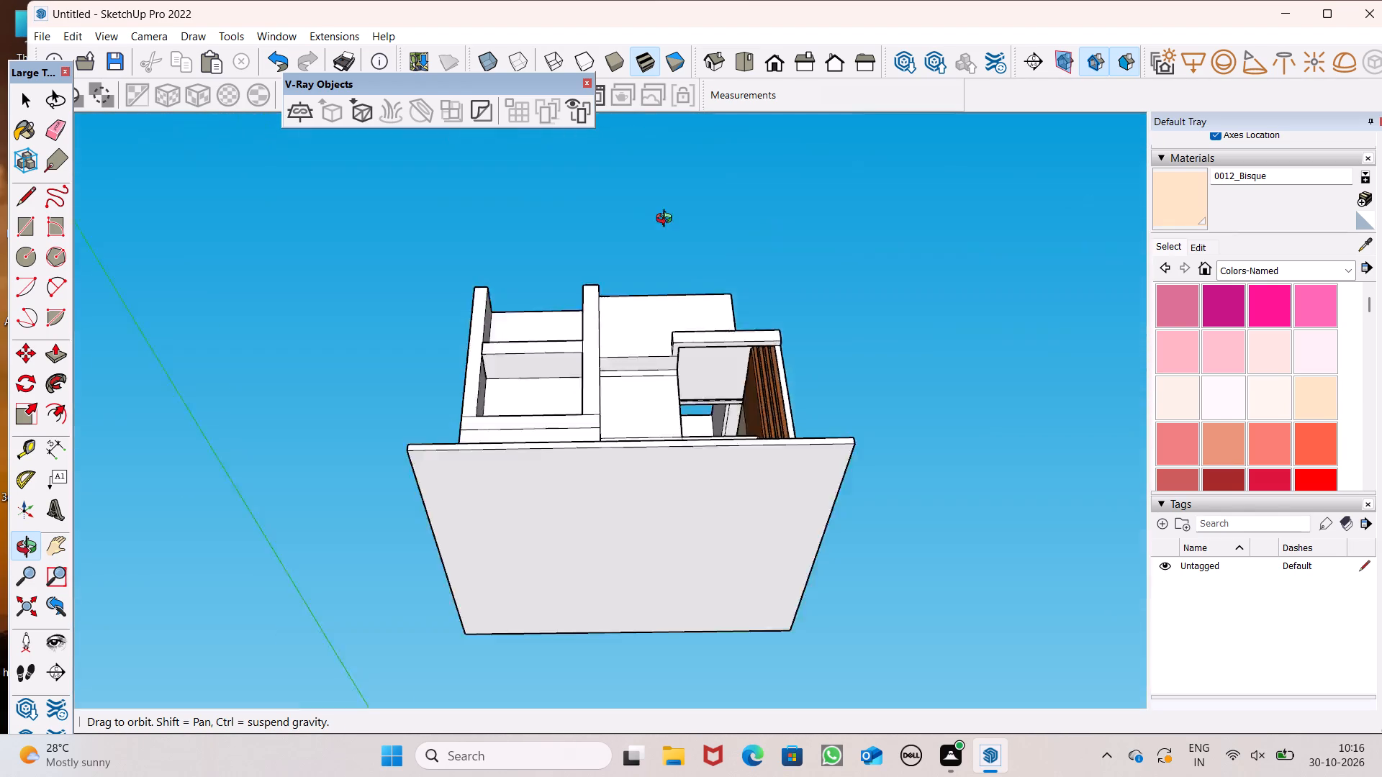
{"action": "middle_click_drag", "start_coordinate": [667, 220], "coordinate": [0, 719]}
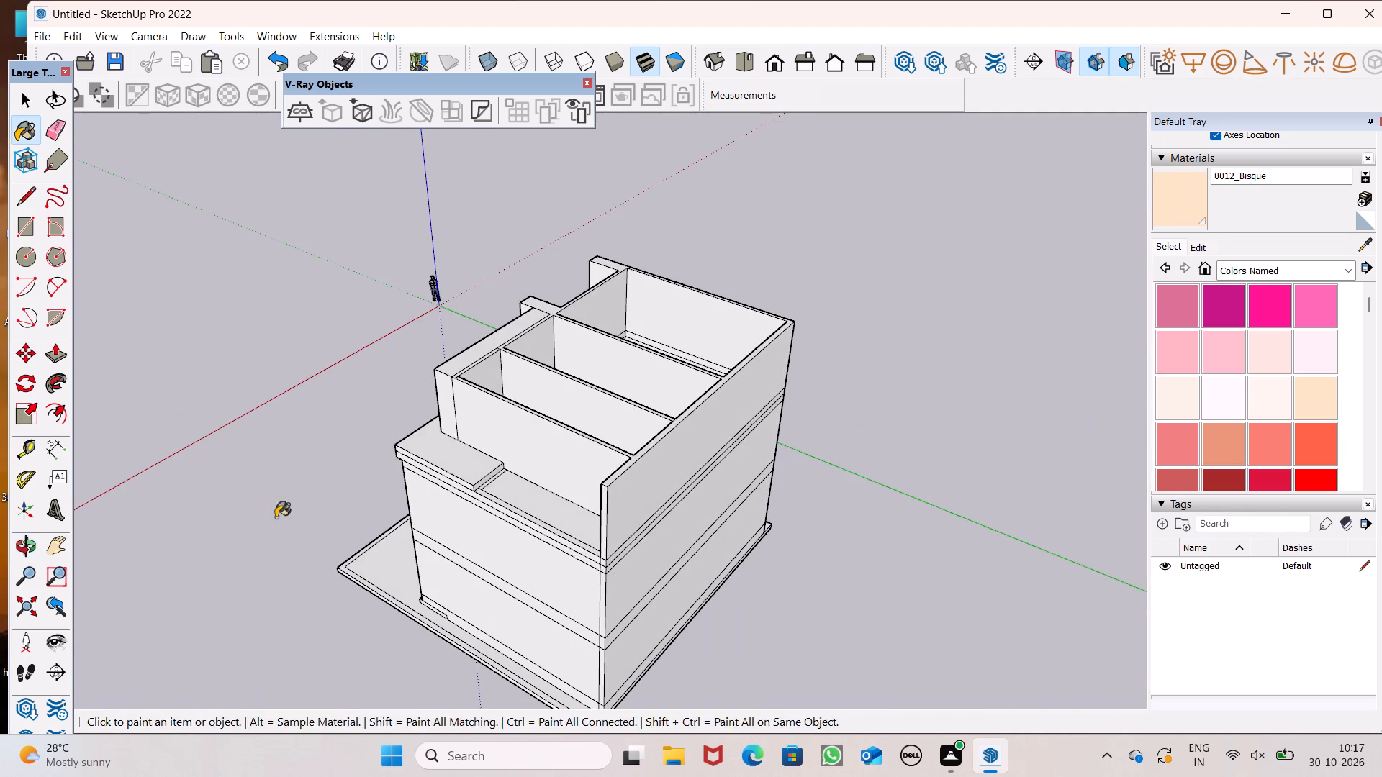
{"action": "middle_click_drag", "start_coordinate": [289, 502], "coordinate": [546, 753]}
{"action": "scroll", "coordinate": [564, 740], "scroll_direction": "up", "scroll_amount": 8}
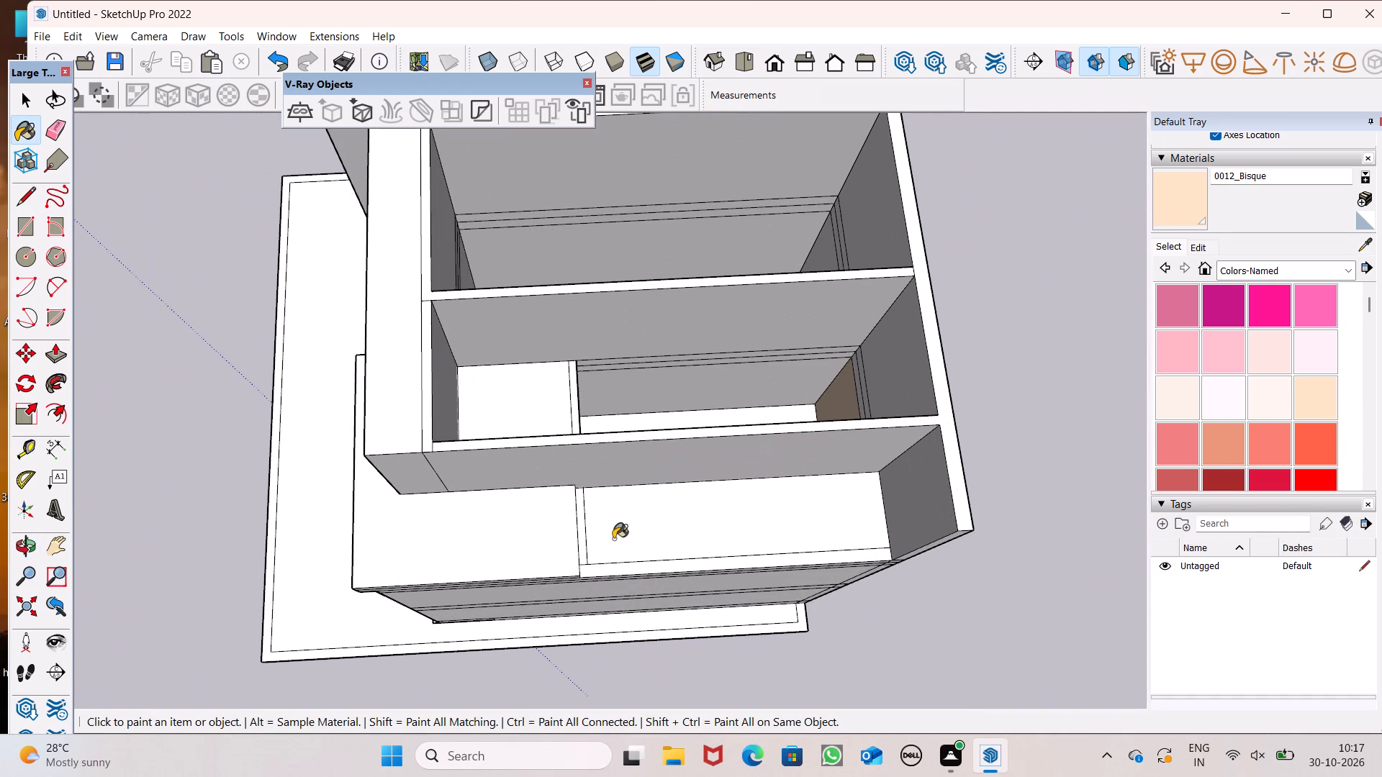
{"action": "left_click", "coordinate": [28, 202]}
{"action": "scroll", "coordinate": [567, 418], "scroll_direction": "up", "scroll_amount": 7}
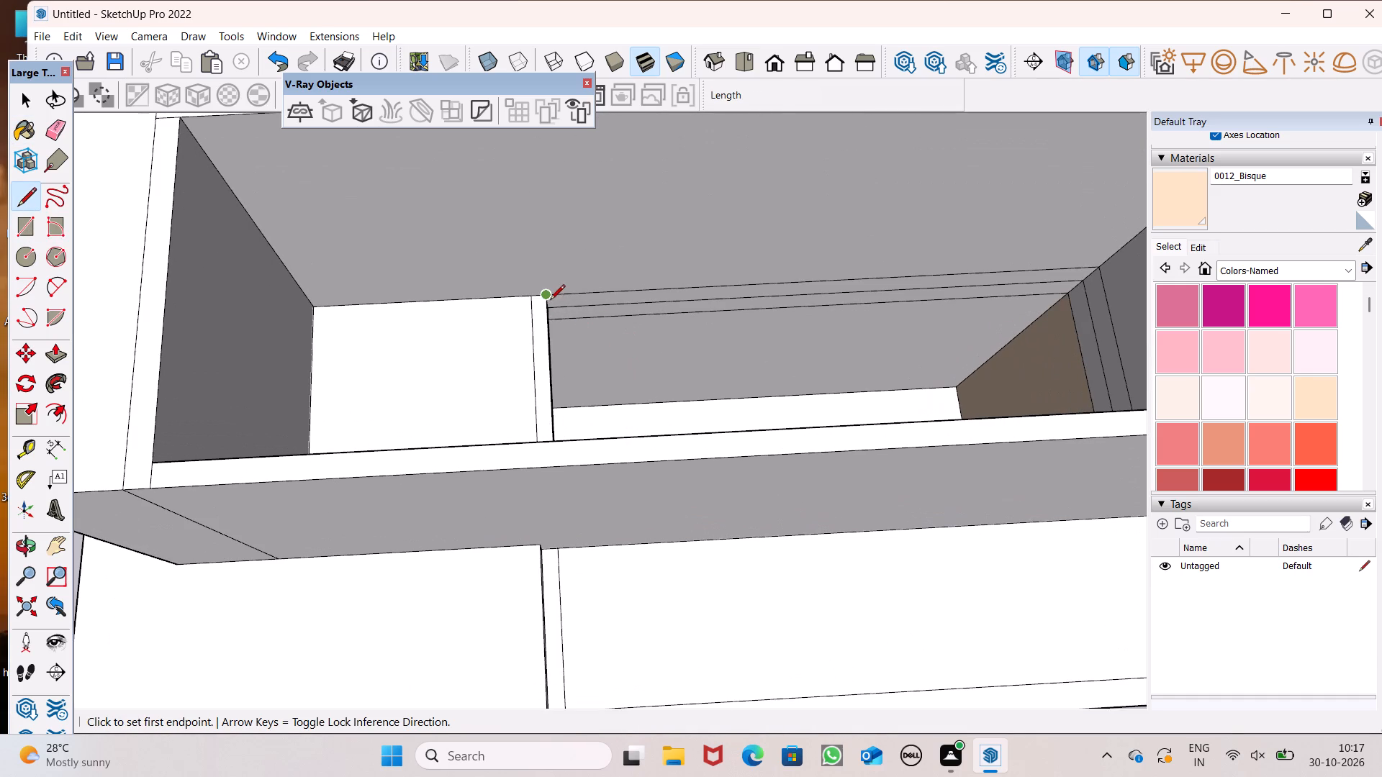
{"action": "left_click", "coordinate": [551, 301]}
{"action": "left_click", "coordinate": [561, 295]}
Push/Pull the new ceiling face above the recess downward about 2 15/16".
{"action": "scroll", "coordinate": [528, 295], "scroll_direction": "down", "scroll_amount": 11}
{"action": "middle_click_drag", "start_coordinate": [534, 347], "coordinate": [932, 0]}
{"action": "middle_click_drag", "start_coordinate": [762, 212], "coordinate": [1034, 0]}
{"action": "scroll", "coordinate": [775, 212], "scroll_direction": "up", "scroll_amount": 6}
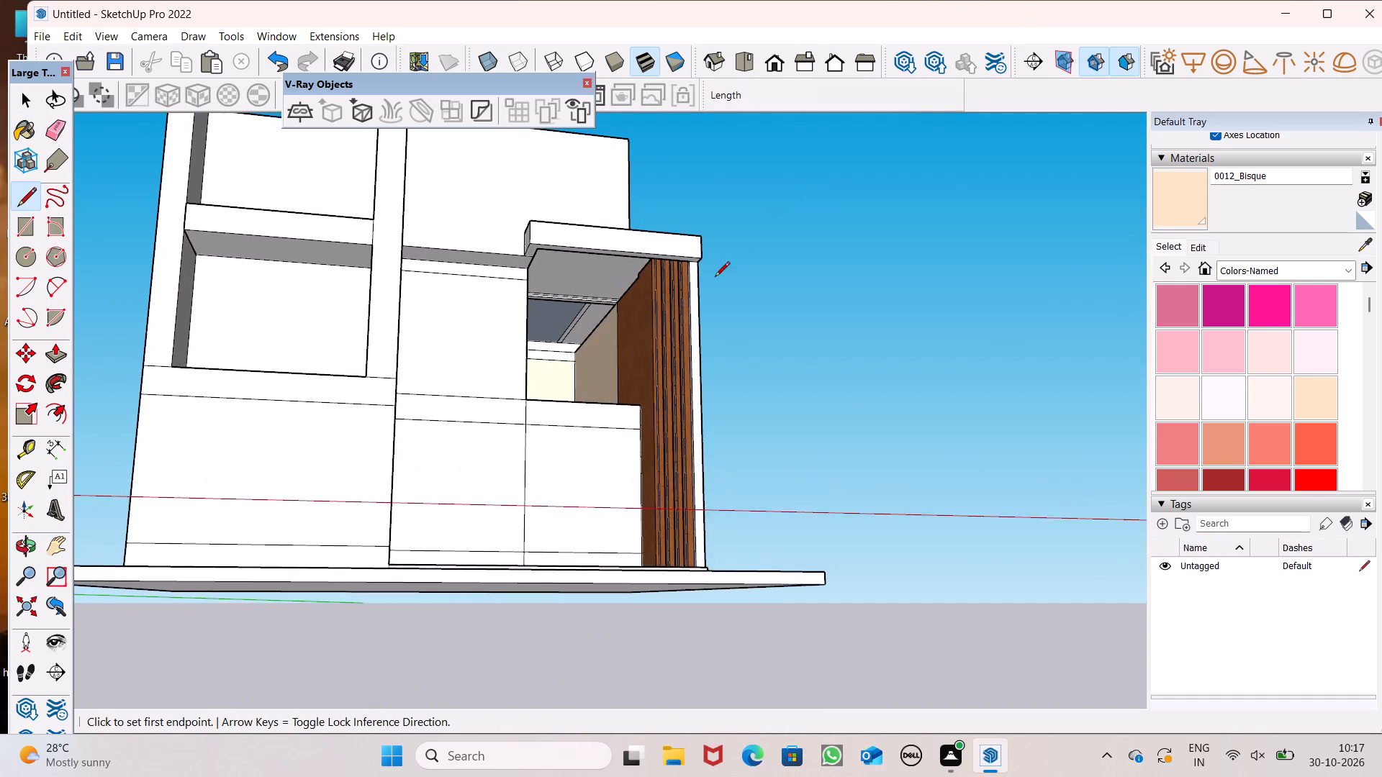
{"action": "scroll", "coordinate": [715, 278], "scroll_direction": "up", "scroll_amount": 8}
{"action": "scroll", "coordinate": [571, 337], "scroll_direction": "up", "scroll_amount": 6}
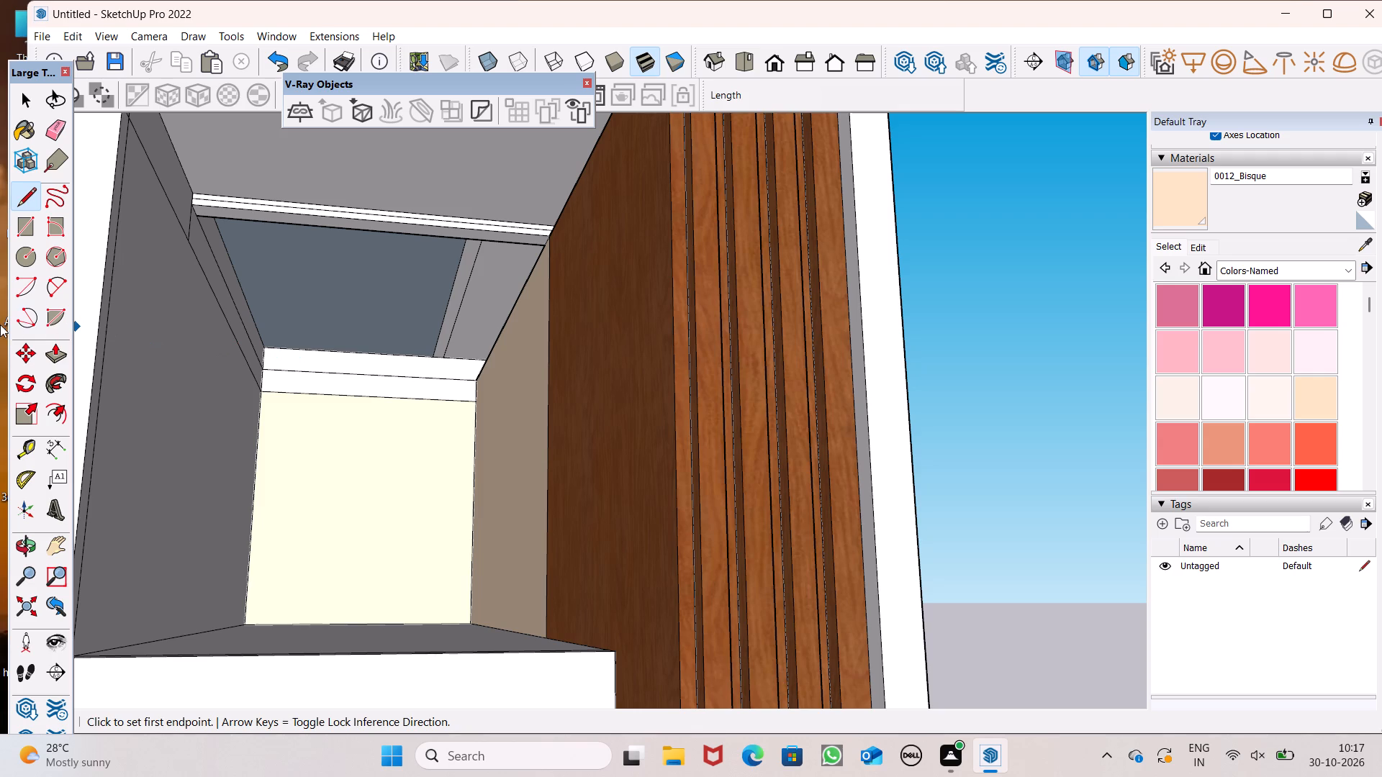
{"action": "left_click", "coordinate": [46, 346]}
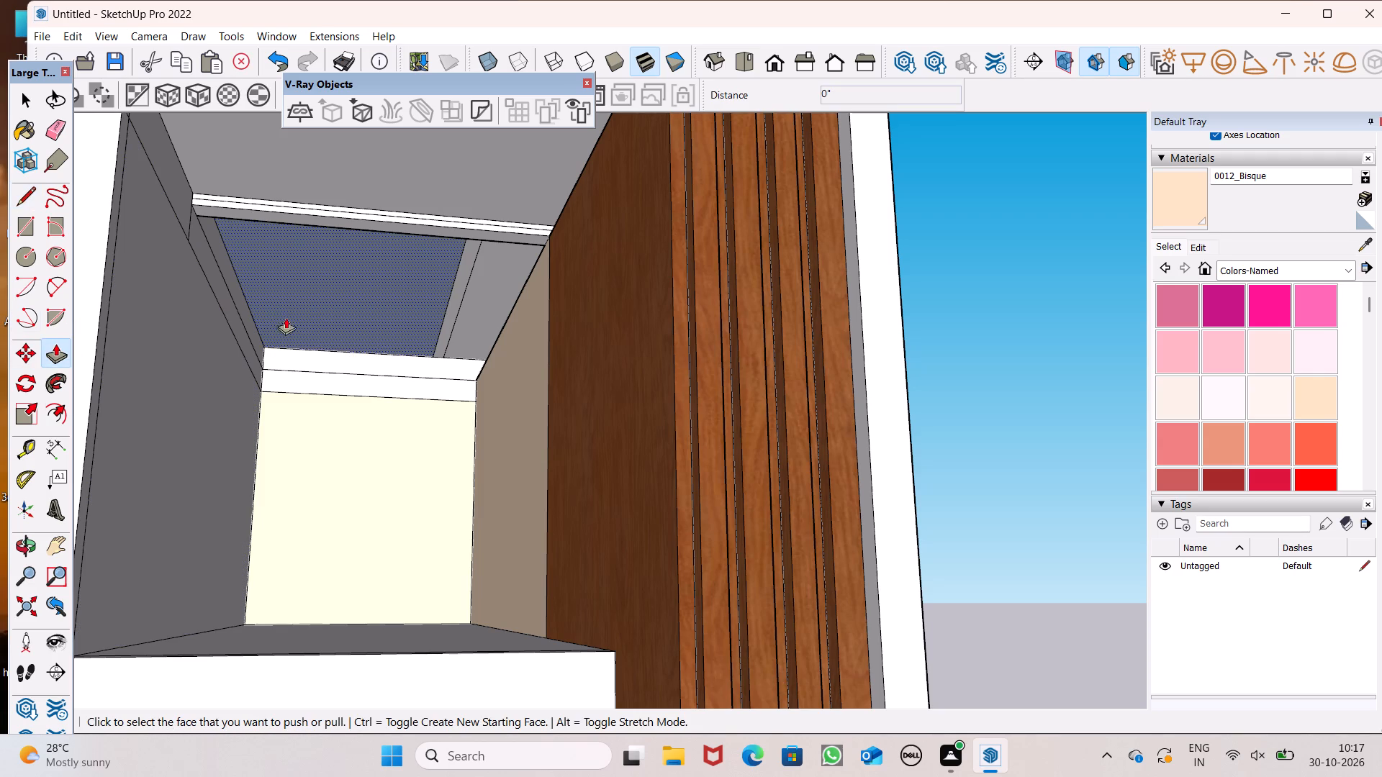
{"action": "left_click_drag", "start_coordinate": [305, 306], "coordinate": [309, 312]}
{"action": "type", "text": "2\""}
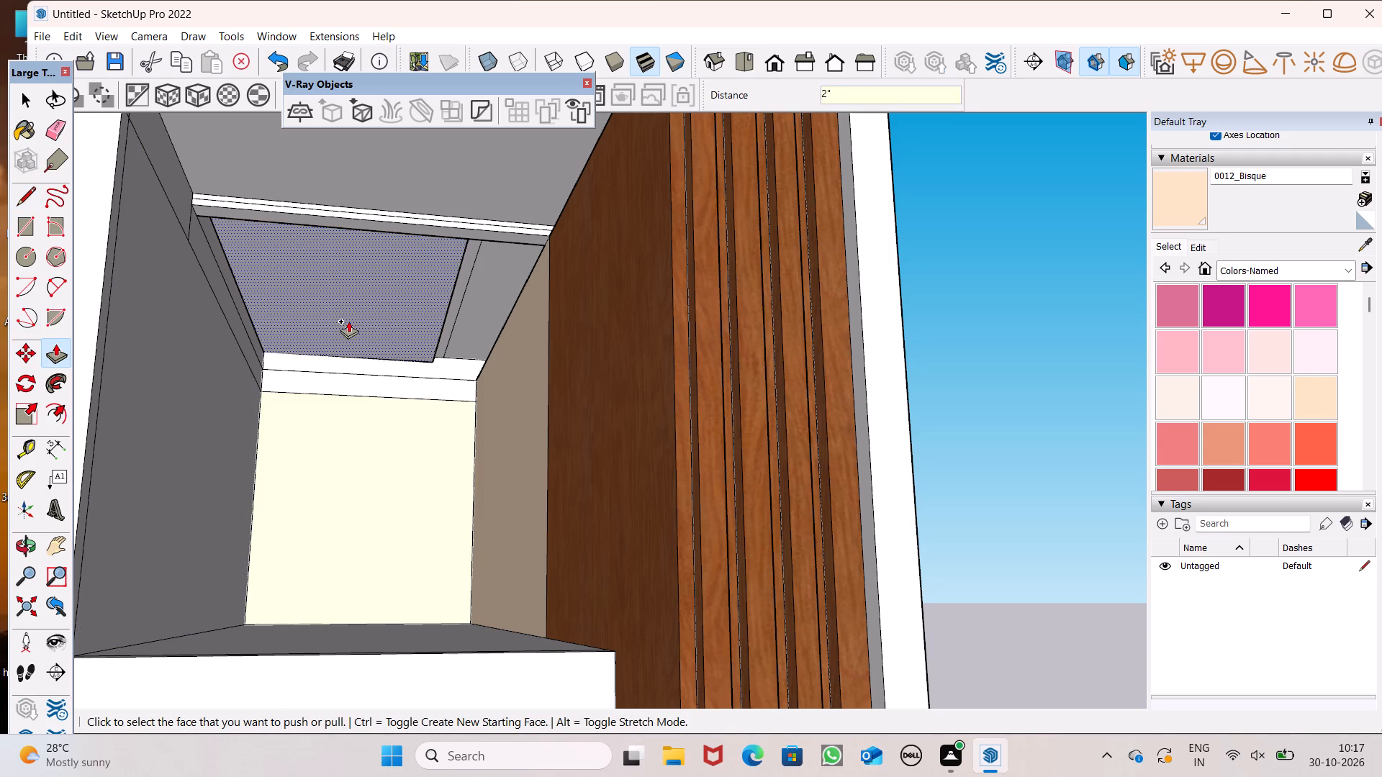
{"action": "key", "text": "space"}
Examine the closed and painted recess in the context of the whole house facade.
{"action": "scroll", "coordinate": [506, 325], "scroll_direction": "down", "scroll_amount": 5}
{"action": "middle_click_drag", "start_coordinate": [536, 356], "coordinate": [489, 487]}
{"action": "scroll", "coordinate": [749, 364], "scroll_direction": "down", "scroll_amount": 4}
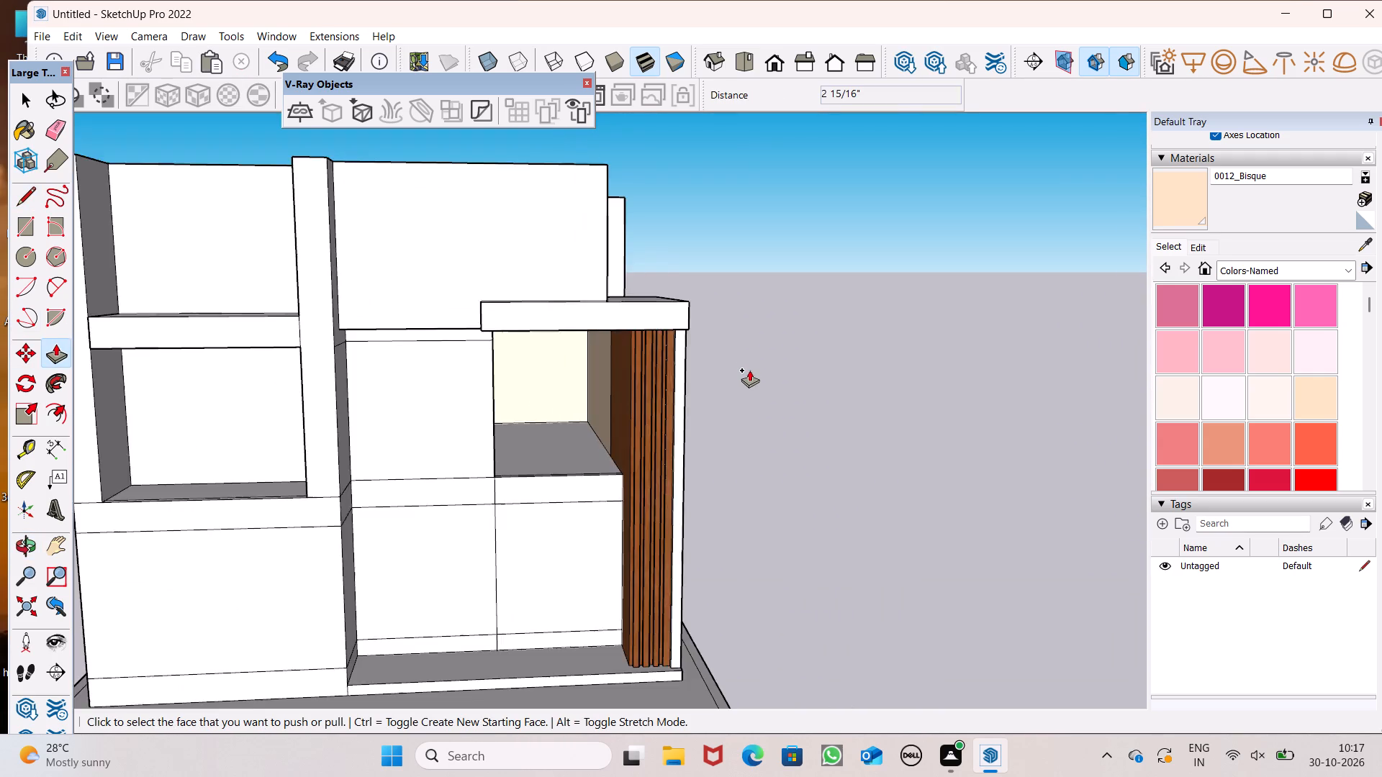
{"action": "scroll", "coordinate": [749, 370], "scroll_direction": "down", "scroll_amount": 7}
{"action": "middle_click_drag", "start_coordinate": [770, 416], "coordinate": [650, 449]}
{"action": "scroll", "coordinate": [651, 458], "scroll_direction": "up", "scroll_amount": 1}
{"action": "scroll", "coordinate": [857, 354], "scroll_direction": "down", "scroll_amount": 5}
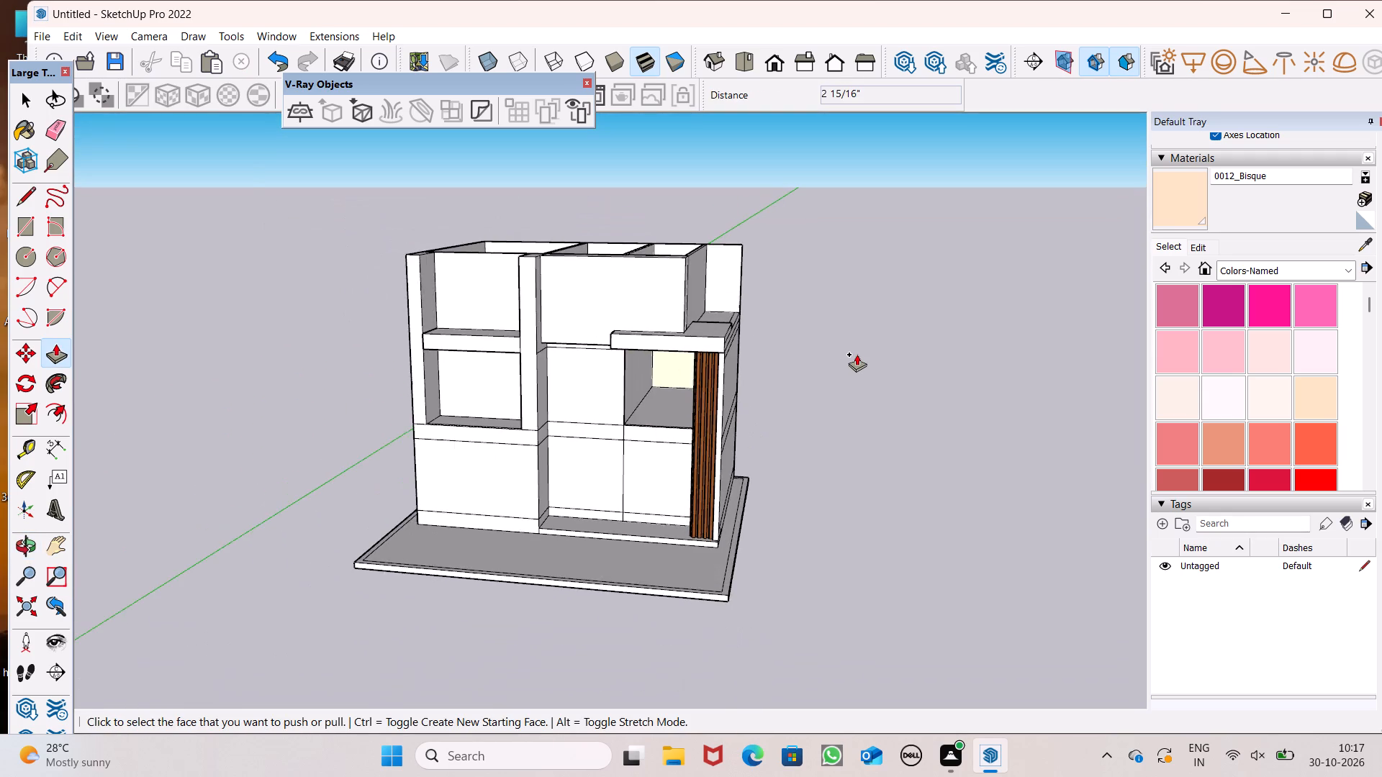
{"action": "scroll", "coordinate": [857, 354], "scroll_direction": "down", "scroll_amount": 5}
{"action": "scroll", "coordinate": [673, 342], "scroll_direction": "up", "scroll_amount": 6}
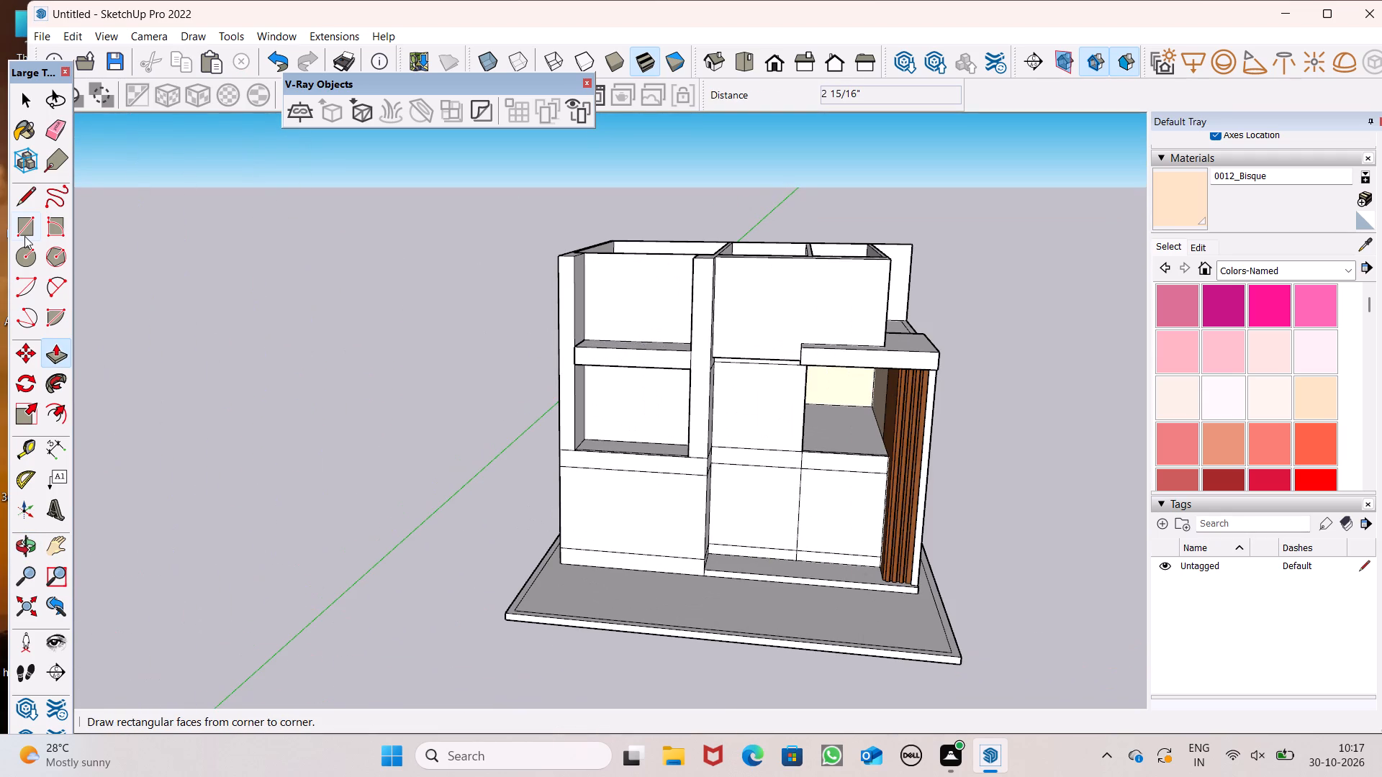
Draw a window rectangle about 8' 9" by 9' on the back wall of the lower framed recess, reaching its floor.
{"action": "left_click", "coordinate": [24, 235]}
{"action": "scroll", "coordinate": [508, 431], "scroll_direction": "up", "scroll_amount": 5}
{"action": "middle_click_drag", "start_coordinate": [683, 386], "coordinate": [709, 322]}
{"action": "scroll", "coordinate": [709, 322], "scroll_direction": "up", "scroll_amount": 4}
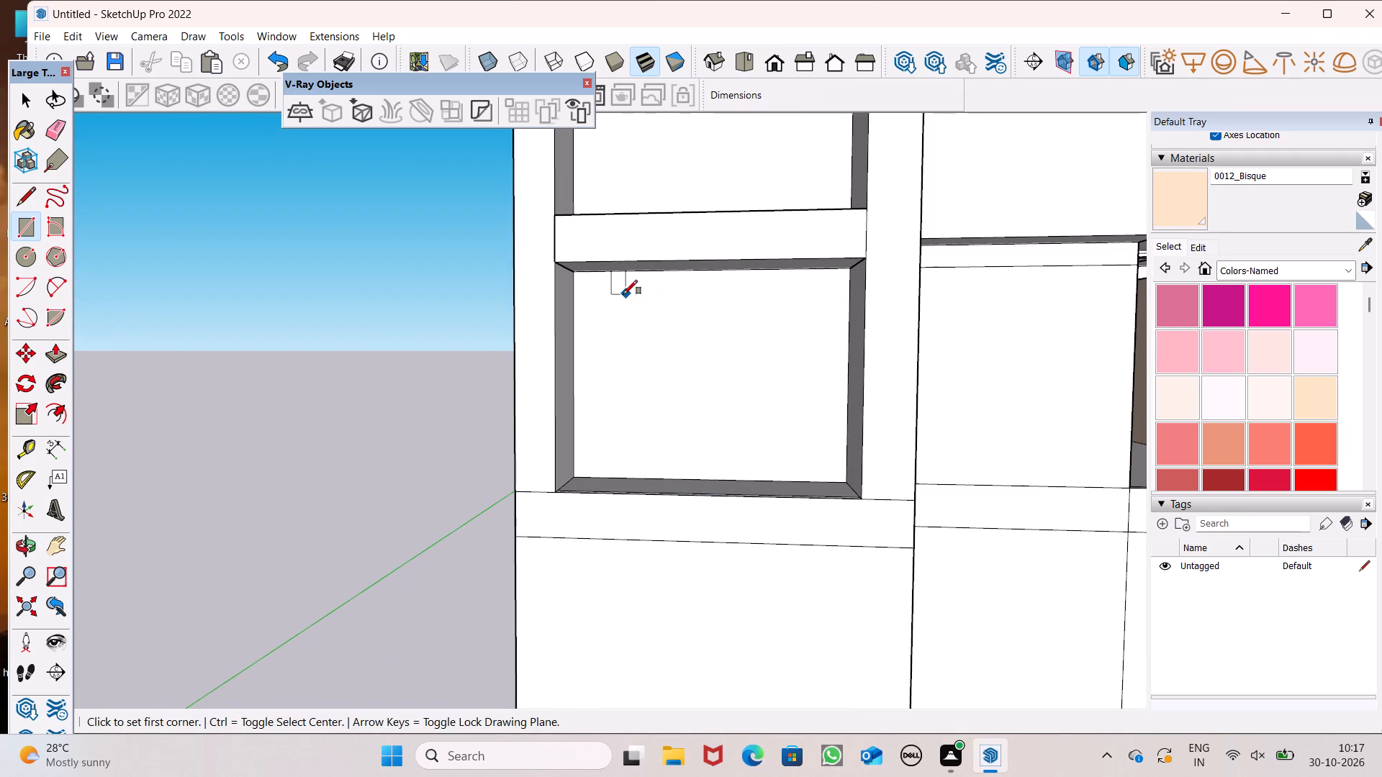
{"action": "left_click", "coordinate": [617, 291]}
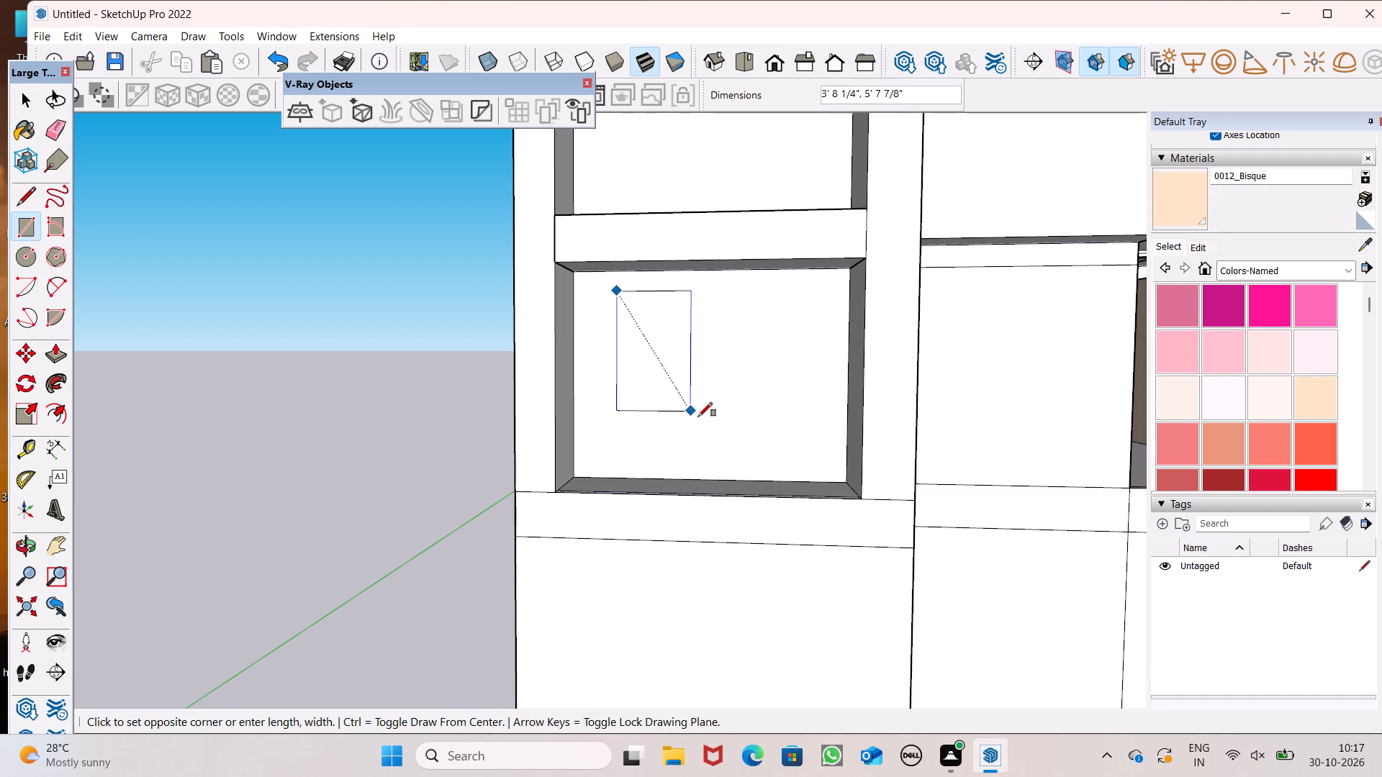
{"action": "left_click", "coordinate": [794, 482]}
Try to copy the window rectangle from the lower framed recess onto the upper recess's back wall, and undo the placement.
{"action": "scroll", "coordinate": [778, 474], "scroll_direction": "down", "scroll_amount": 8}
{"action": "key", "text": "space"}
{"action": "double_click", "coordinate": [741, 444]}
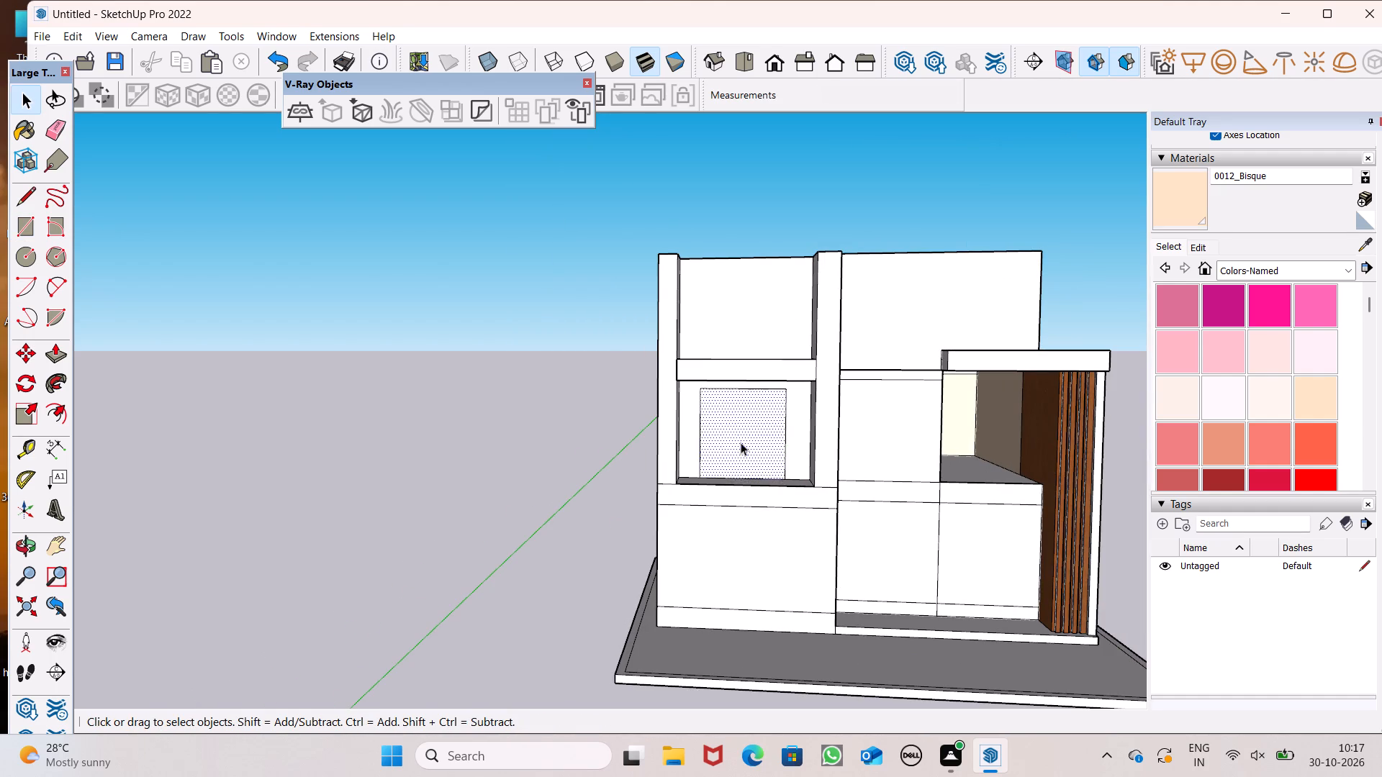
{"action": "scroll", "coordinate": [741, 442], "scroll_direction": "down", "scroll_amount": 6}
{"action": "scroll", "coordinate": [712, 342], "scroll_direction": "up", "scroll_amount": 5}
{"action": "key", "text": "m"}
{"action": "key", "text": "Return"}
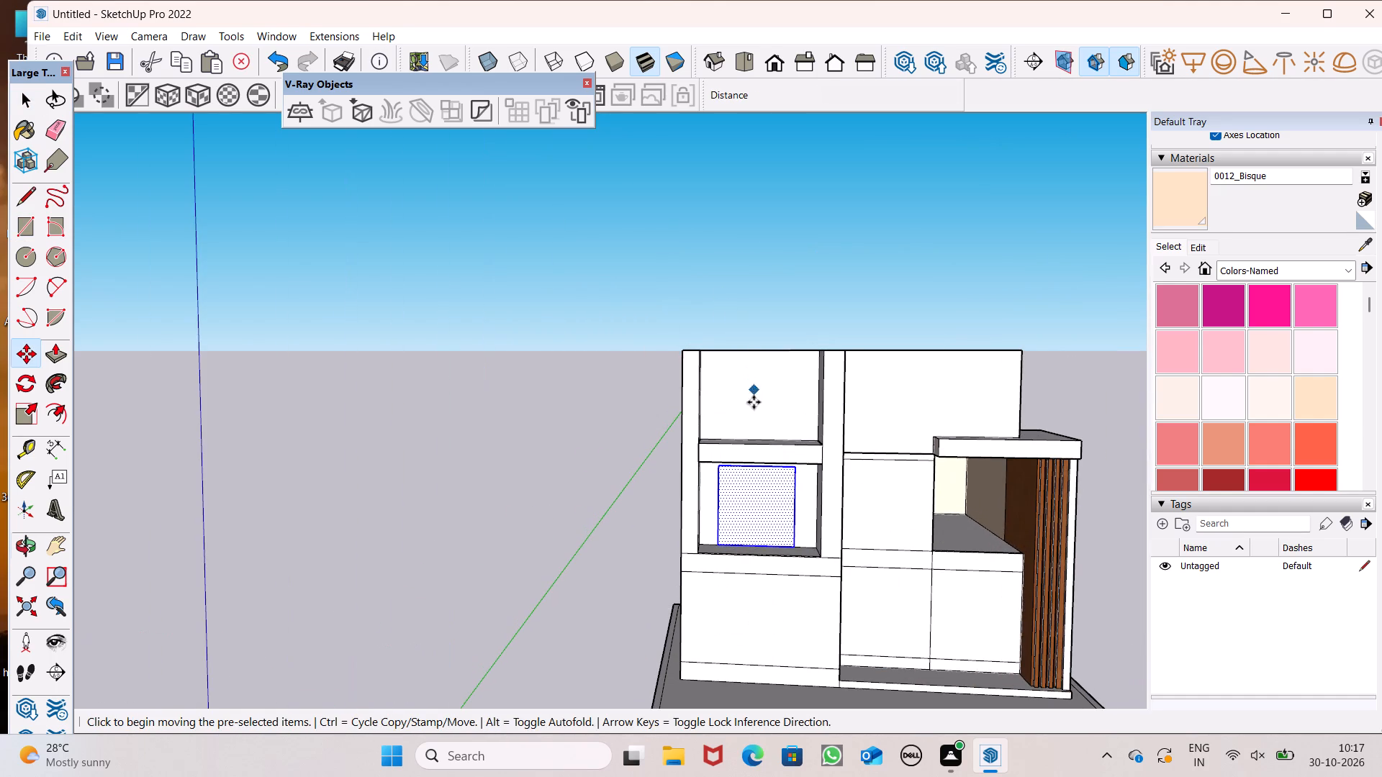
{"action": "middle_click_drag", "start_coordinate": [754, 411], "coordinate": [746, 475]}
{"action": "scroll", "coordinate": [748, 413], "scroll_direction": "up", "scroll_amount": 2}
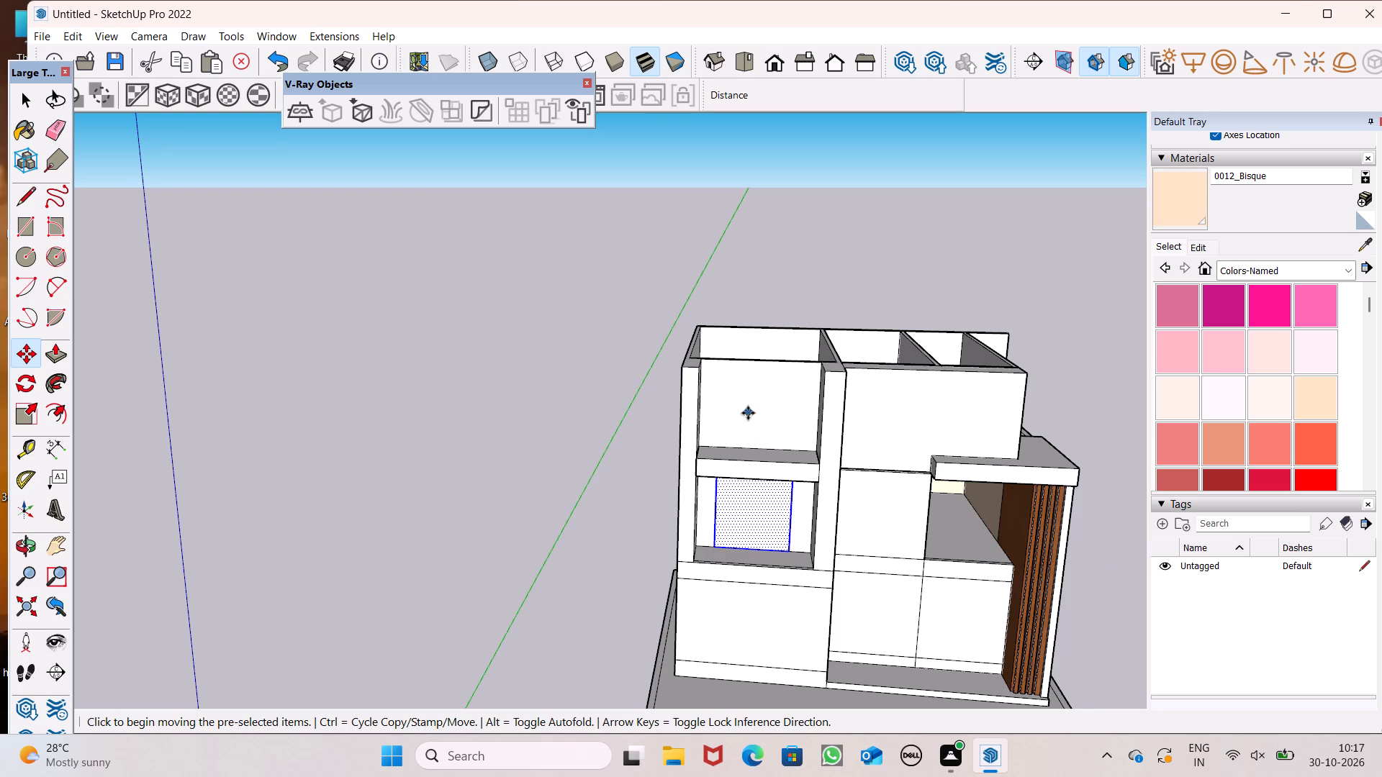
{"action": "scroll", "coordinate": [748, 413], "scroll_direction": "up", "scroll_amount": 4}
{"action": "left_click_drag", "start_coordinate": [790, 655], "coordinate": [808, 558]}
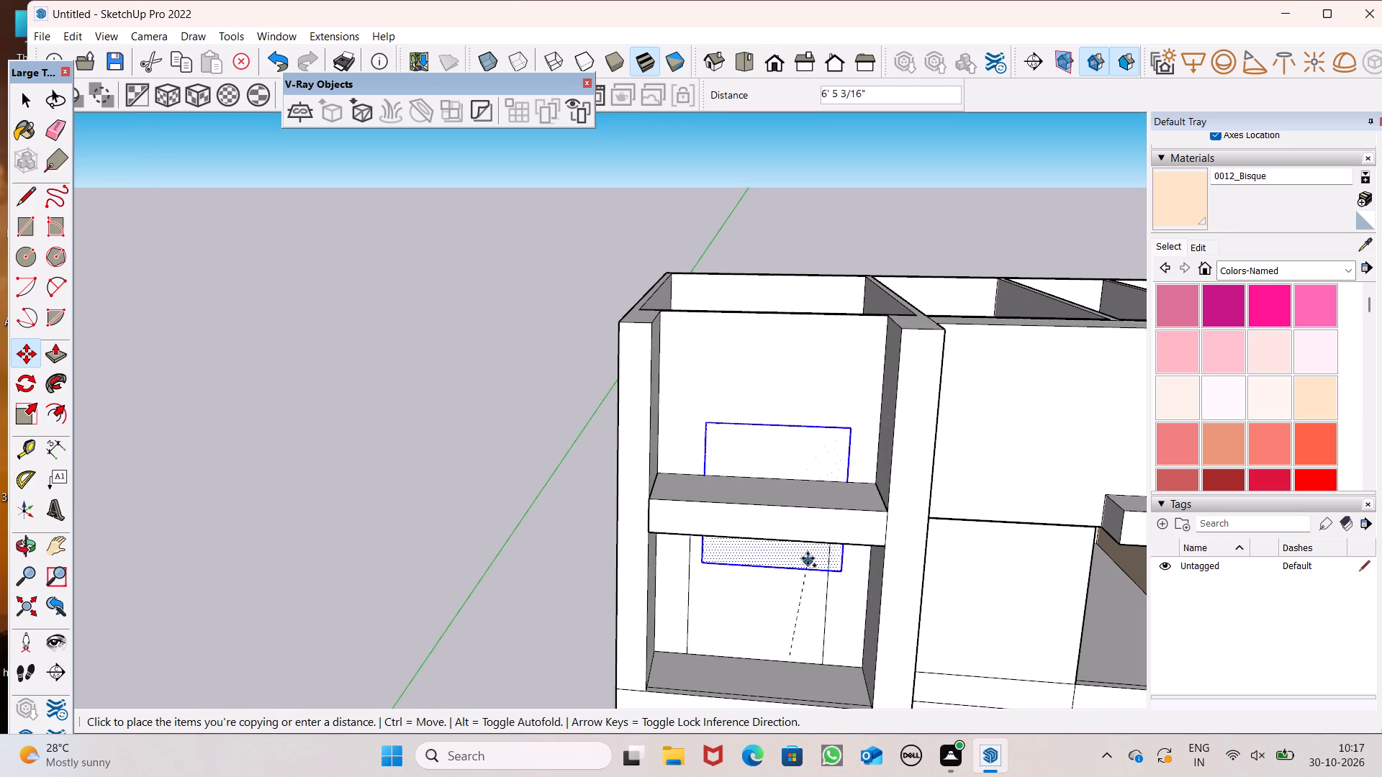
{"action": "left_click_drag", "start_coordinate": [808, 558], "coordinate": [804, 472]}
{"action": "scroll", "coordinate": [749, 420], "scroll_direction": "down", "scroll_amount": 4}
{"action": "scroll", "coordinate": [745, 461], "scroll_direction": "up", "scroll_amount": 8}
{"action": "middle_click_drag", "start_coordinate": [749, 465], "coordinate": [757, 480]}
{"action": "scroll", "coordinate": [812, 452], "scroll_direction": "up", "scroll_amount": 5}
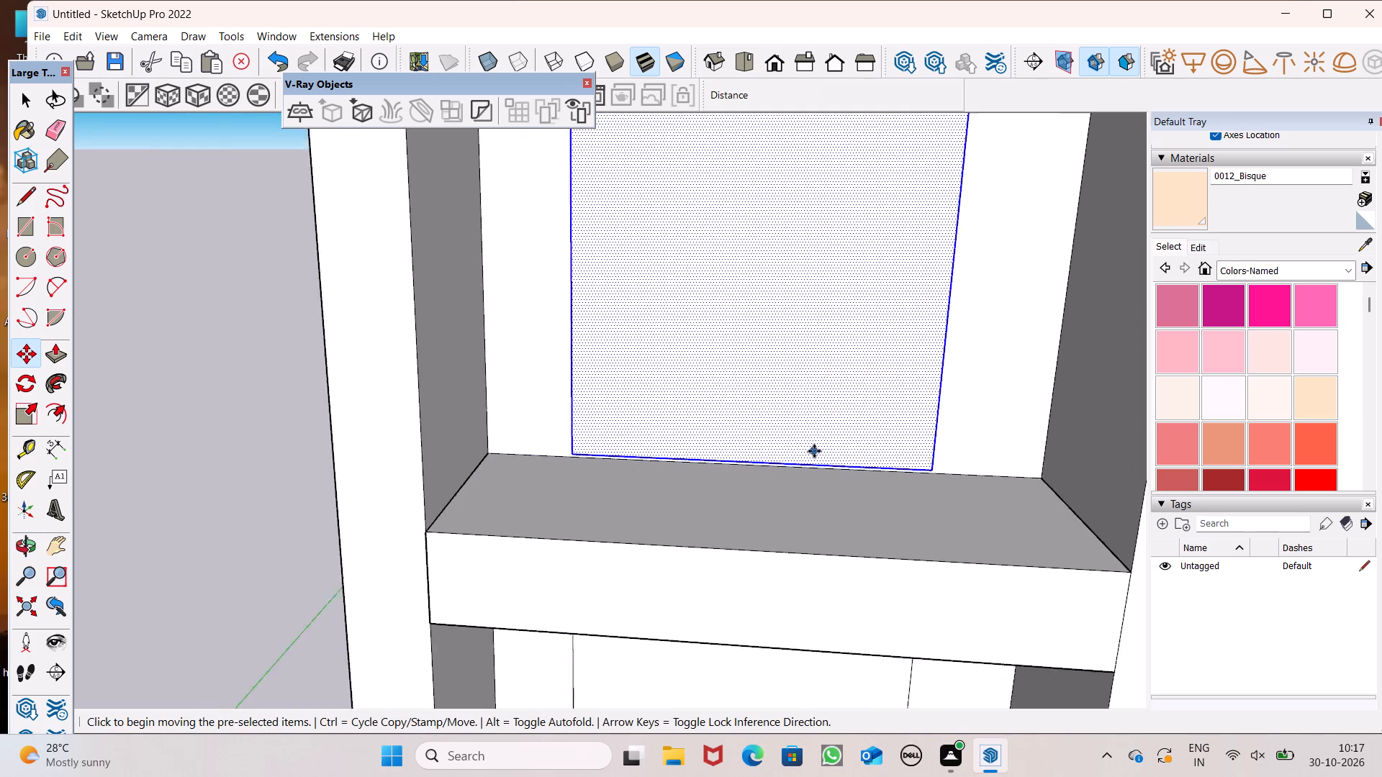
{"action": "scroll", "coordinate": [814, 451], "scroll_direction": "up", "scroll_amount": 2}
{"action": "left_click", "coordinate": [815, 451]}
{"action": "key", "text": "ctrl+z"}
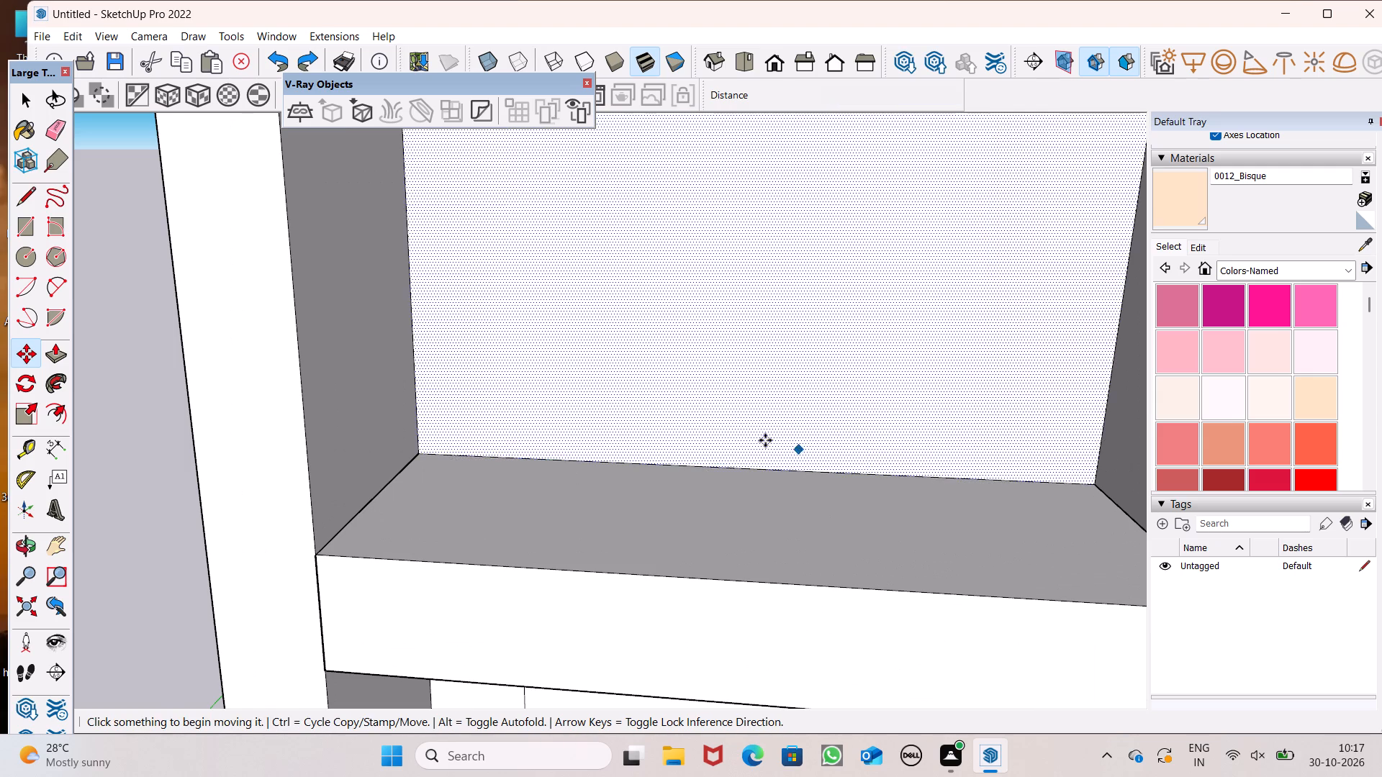
Copy the window face from the lower framed recess straight up onto the back wall of the upper framed recess.
{"action": "scroll", "coordinate": [667, 432], "scroll_direction": "down", "scroll_amount": 7}
{"action": "key", "text": "space"}
{"action": "scroll", "coordinate": [647, 431], "scroll_direction": "down", "scroll_amount": 6}
{"action": "double_click", "coordinate": [651, 527]}
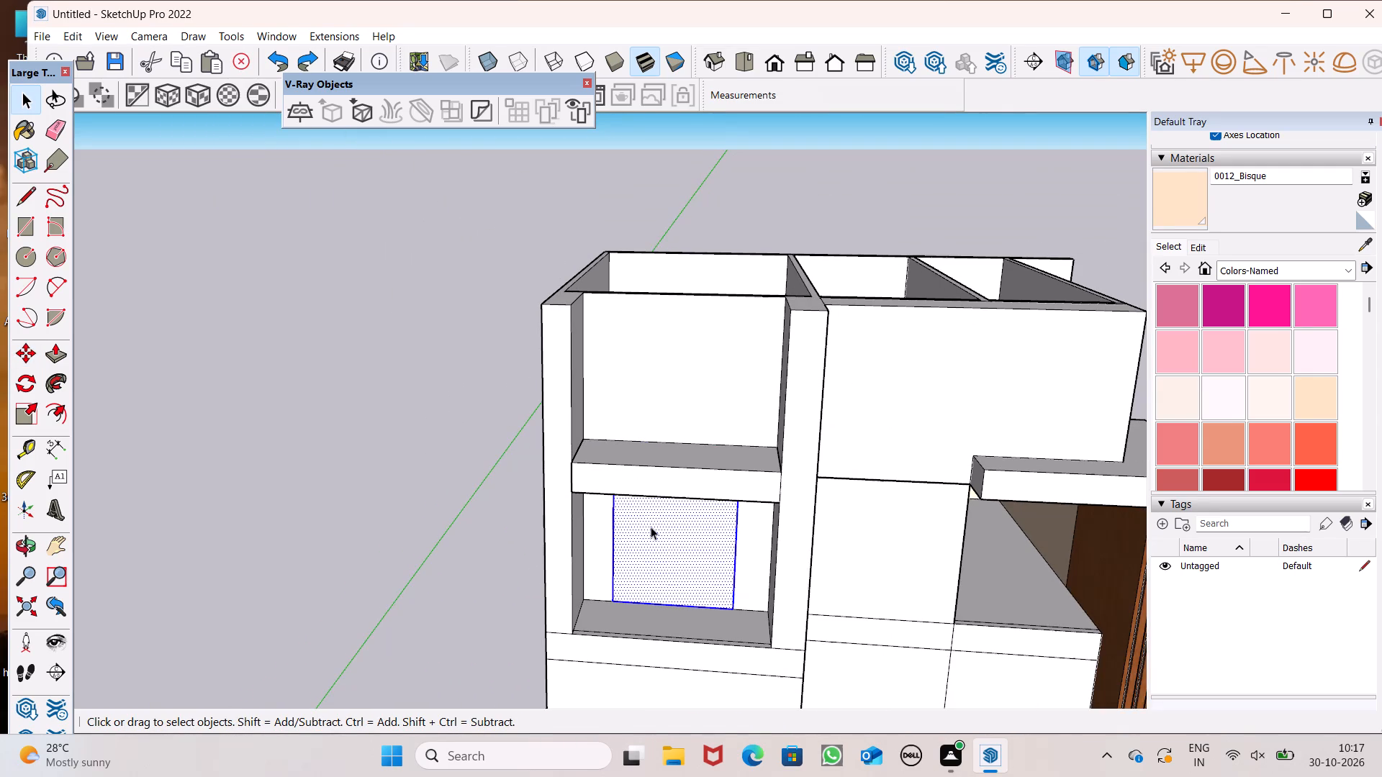
{"action": "key", "text": "m"}
{"action": "key", "text": "Return"}
{"action": "scroll", "coordinate": [677, 440], "scroll_direction": "up", "scroll_amount": 4}
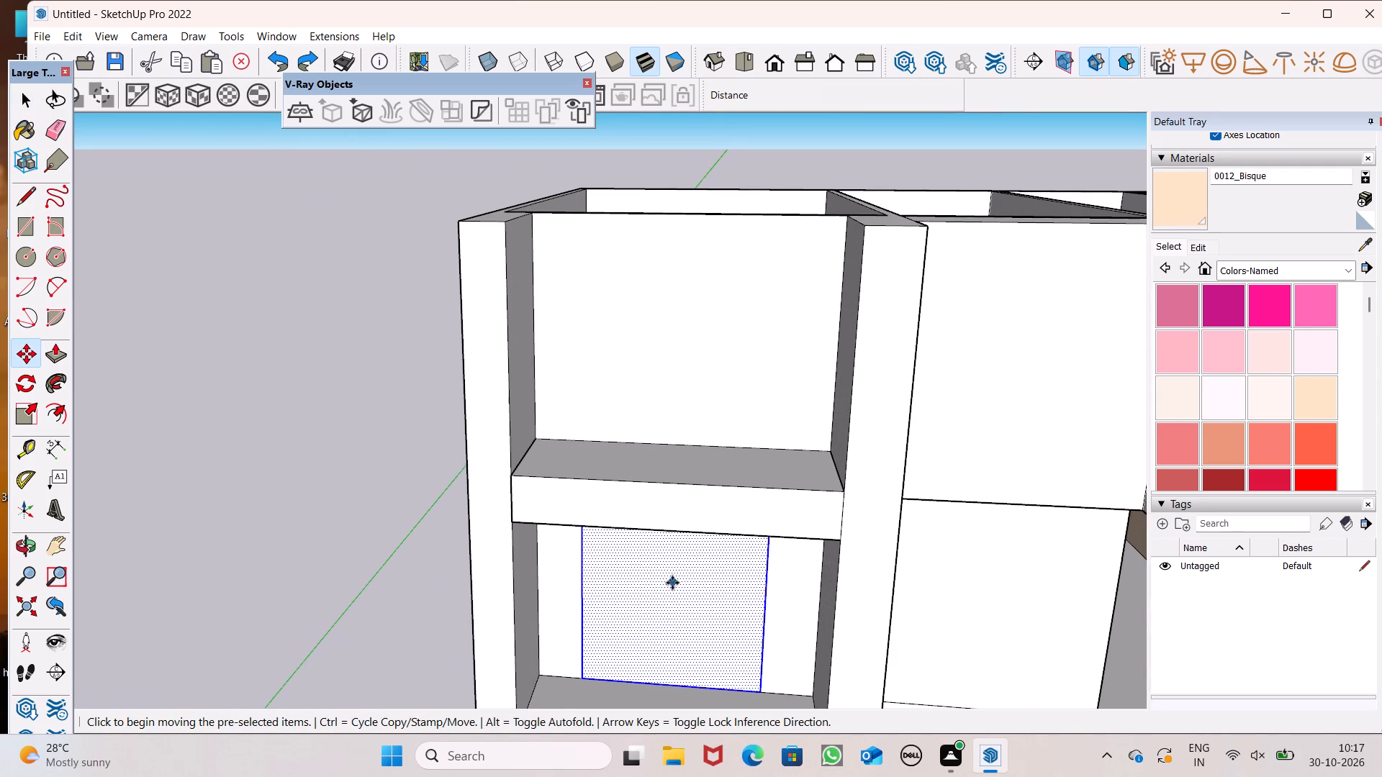
{"action": "left_click_drag", "start_coordinate": [672, 580], "coordinate": [669, 324]}
{"action": "key", "text": "space"}
{"action": "left_click", "coordinate": [384, 293]}
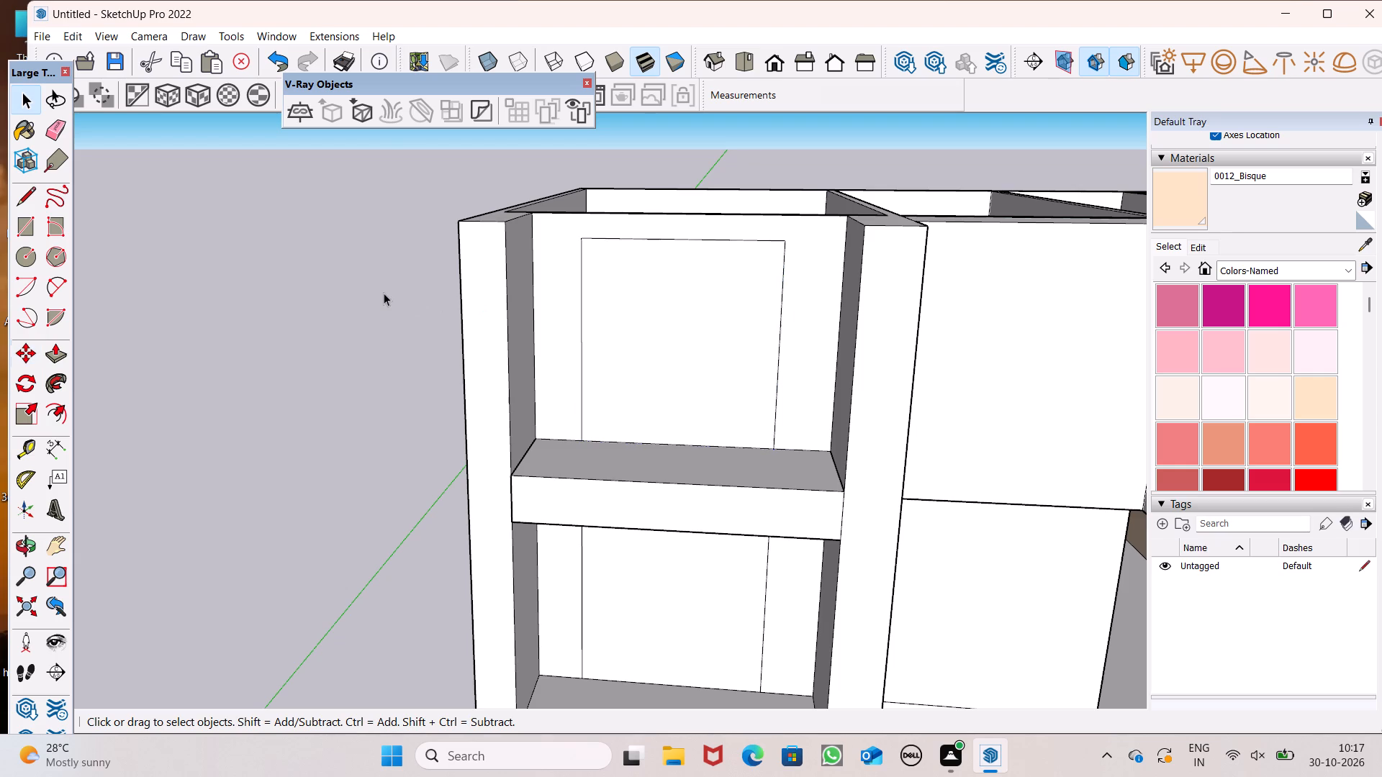
Examine both framed recesses with their window outlines in the context of the whole house facade.
{"action": "scroll", "coordinate": [629, 430], "scroll_direction": "down", "scroll_amount": 5}
{"action": "middle_click_drag", "start_coordinate": [623, 468], "coordinate": [610, 342]}
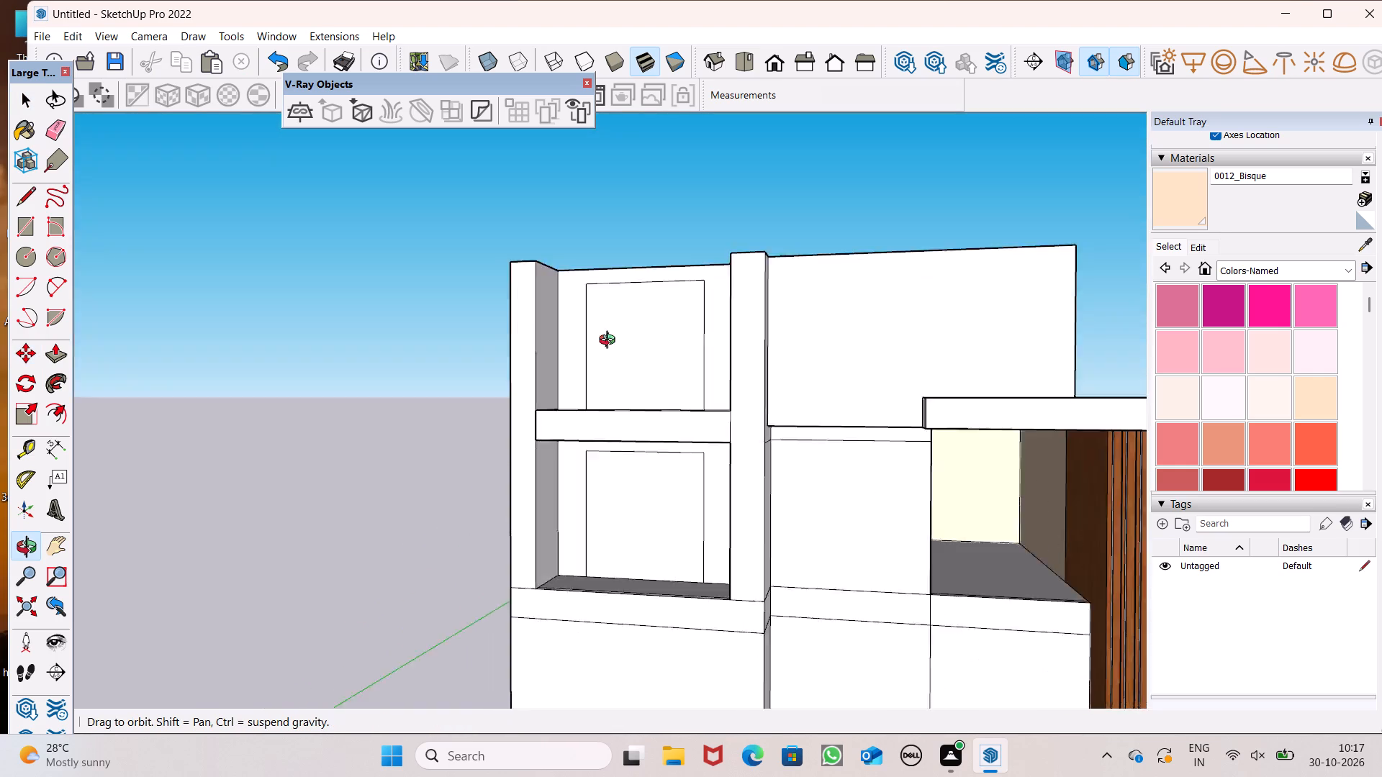
{"action": "middle_click_drag", "start_coordinate": [610, 342], "coordinate": [732, 429]}
{"action": "scroll", "coordinate": [713, 450], "scroll_direction": "down", "scroll_amount": 2}
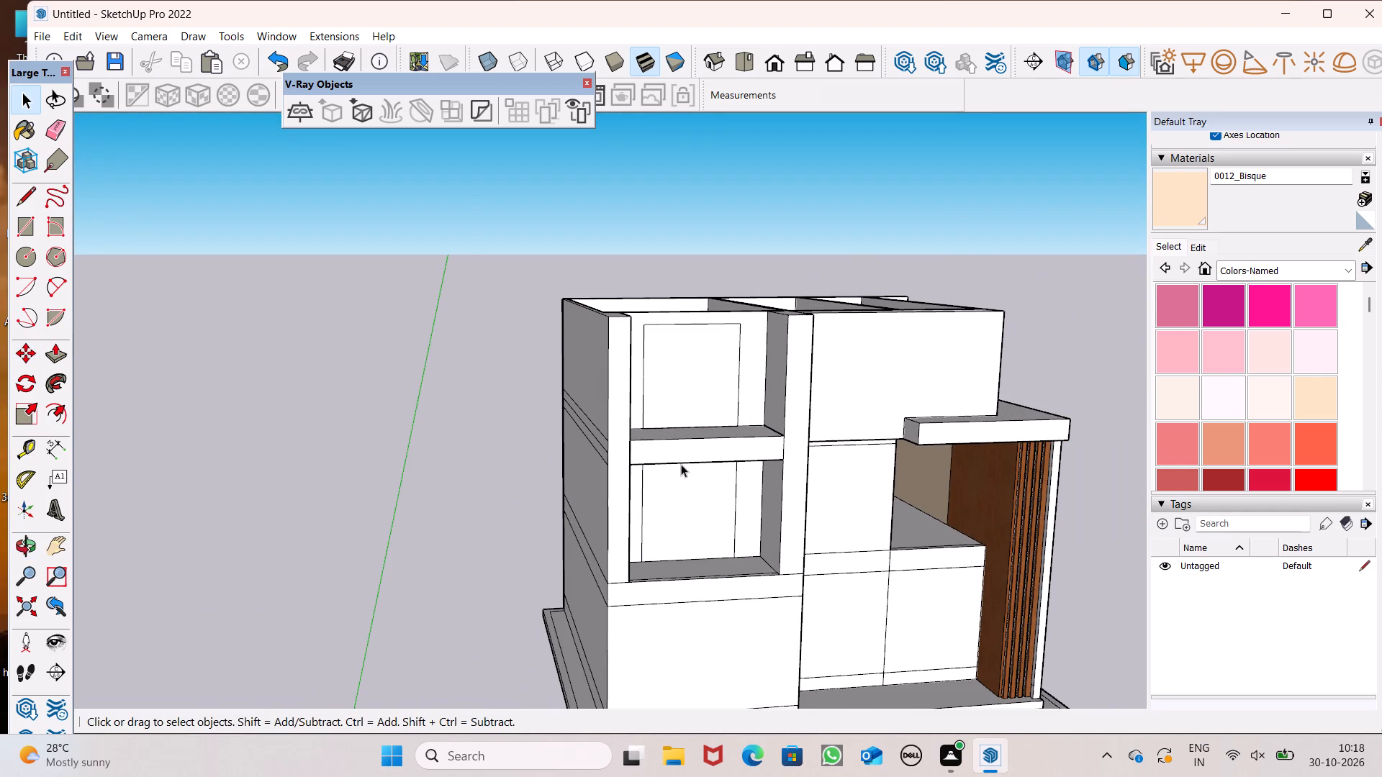
{"action": "scroll", "coordinate": [681, 464], "scroll_direction": "down", "scroll_amount": 5}
{"action": "middle_click_drag", "start_coordinate": [712, 511], "coordinate": [499, 508]}
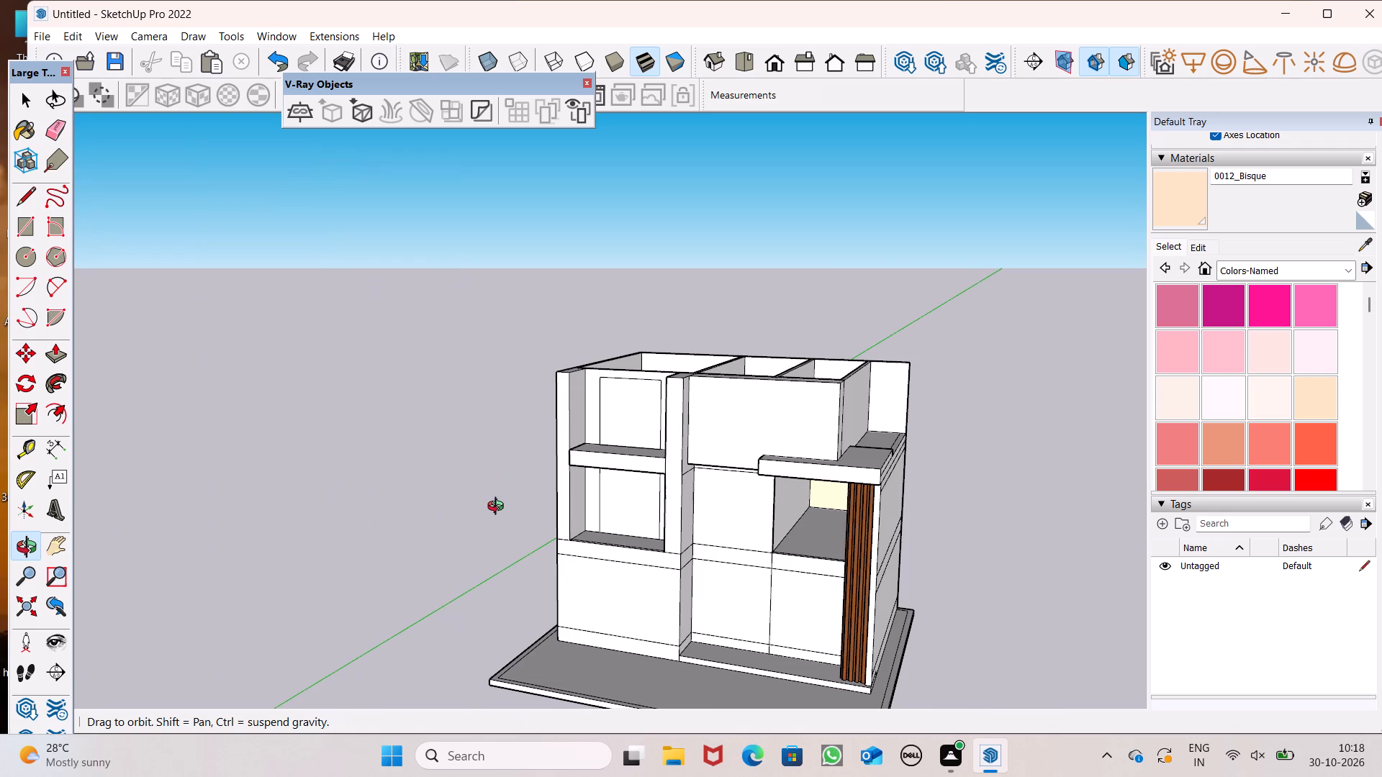
{"action": "middle_click_drag", "start_coordinate": [499, 508], "coordinate": [636, 501]}
{"action": "scroll", "coordinate": [687, 430], "scroll_direction": "up", "scroll_amount": 5}
{"action": "scroll", "coordinate": [687, 429], "scroll_direction": "down", "scroll_amount": 1}
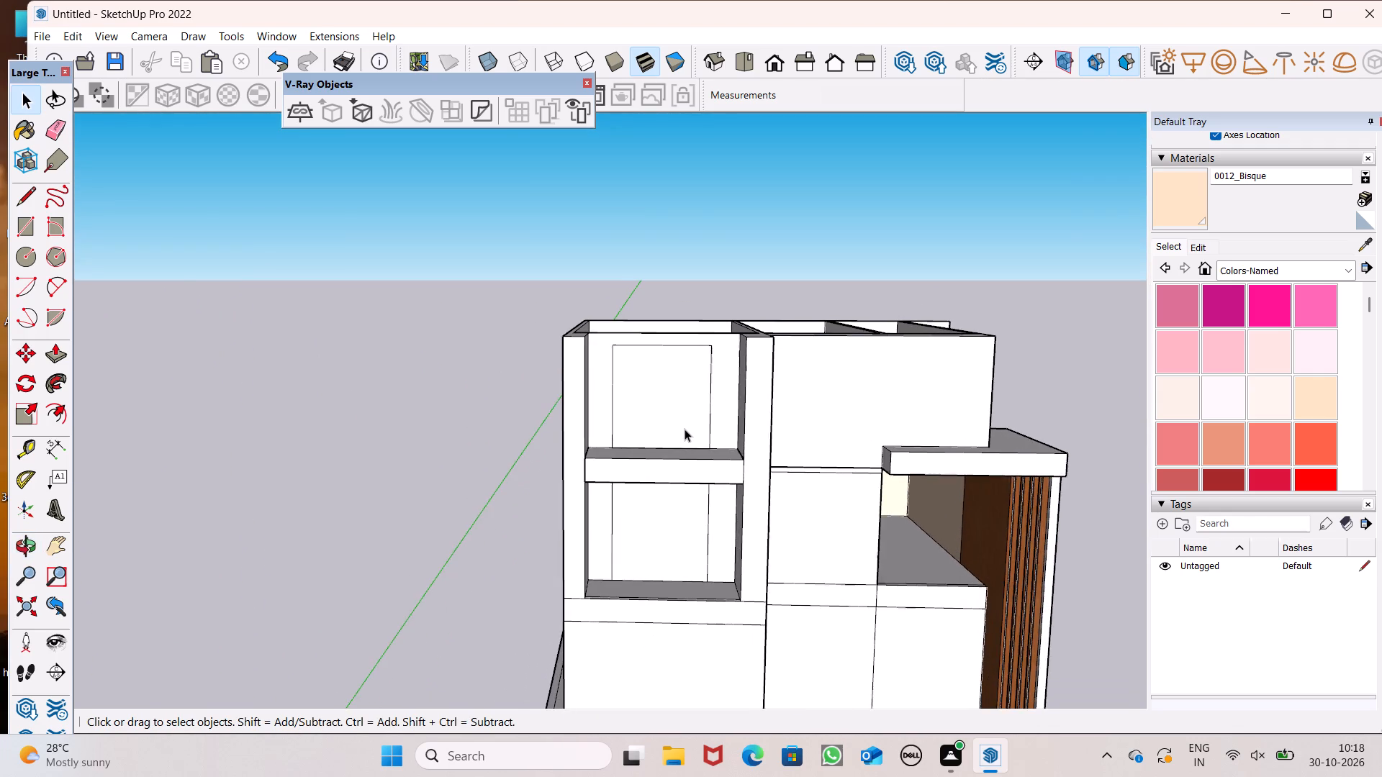
{"action": "scroll", "coordinate": [667, 436], "scroll_direction": "down", "scroll_amount": 3}
{"action": "middle_click_drag", "start_coordinate": [835, 478], "coordinate": [774, 444]}
{"action": "scroll", "coordinate": [735, 443], "scroll_direction": "down", "scroll_amount": 8}
{"action": "scroll", "coordinate": [627, 555], "scroll_direction": "up", "scroll_amount": 3}
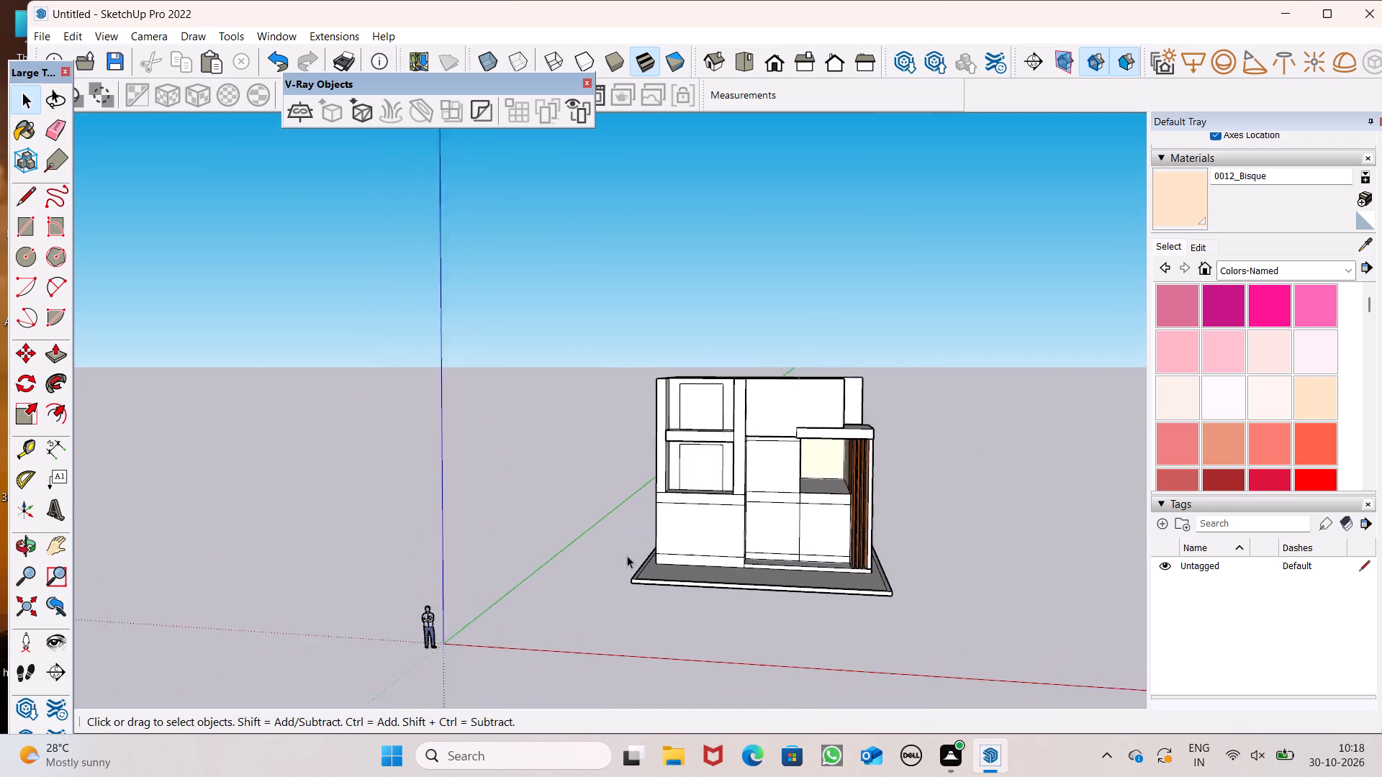
{"action": "scroll", "coordinate": [627, 555], "scroll_direction": "up", "scroll_amount": 3}
{"action": "middle_click_drag", "start_coordinate": [732, 542], "coordinate": [941, 622]}
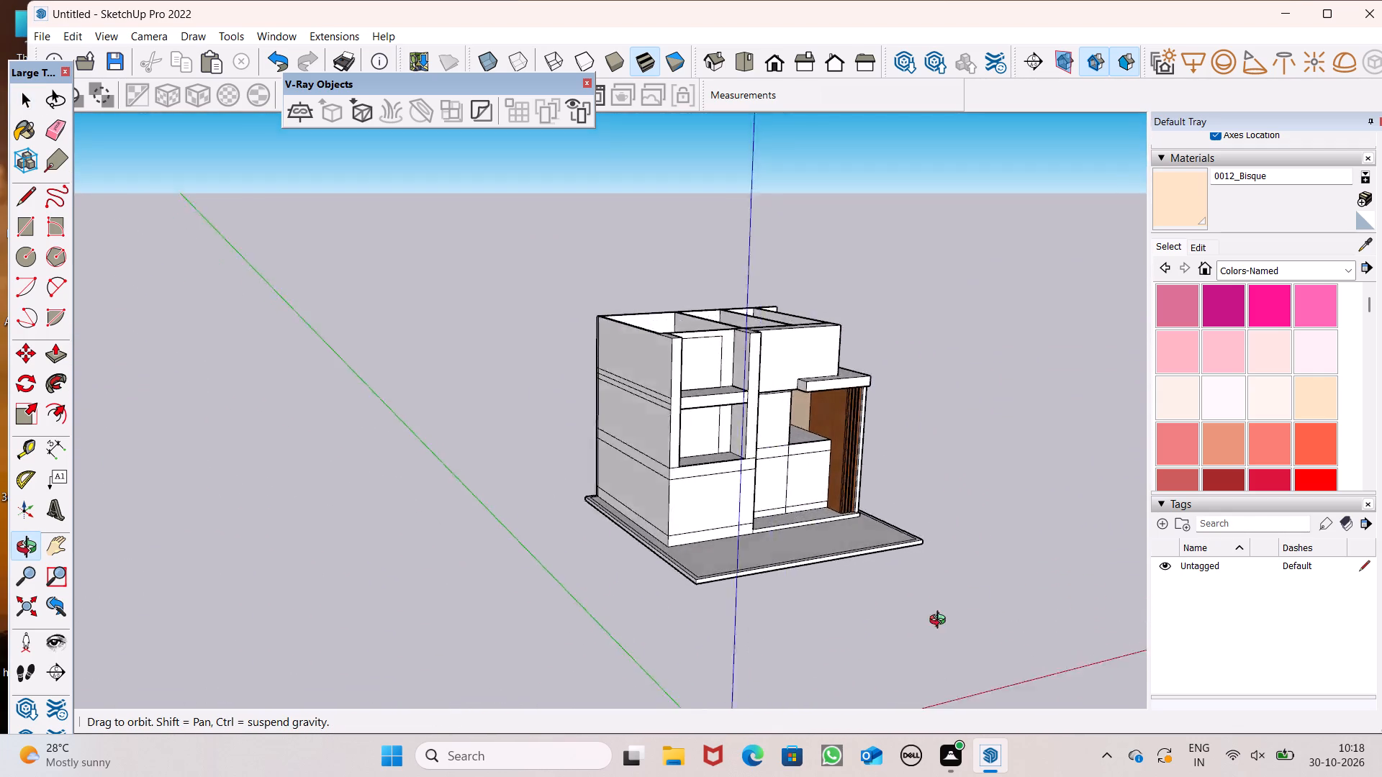
{"action": "middle_click_drag", "start_coordinate": [941, 622], "coordinate": [839, 648]}
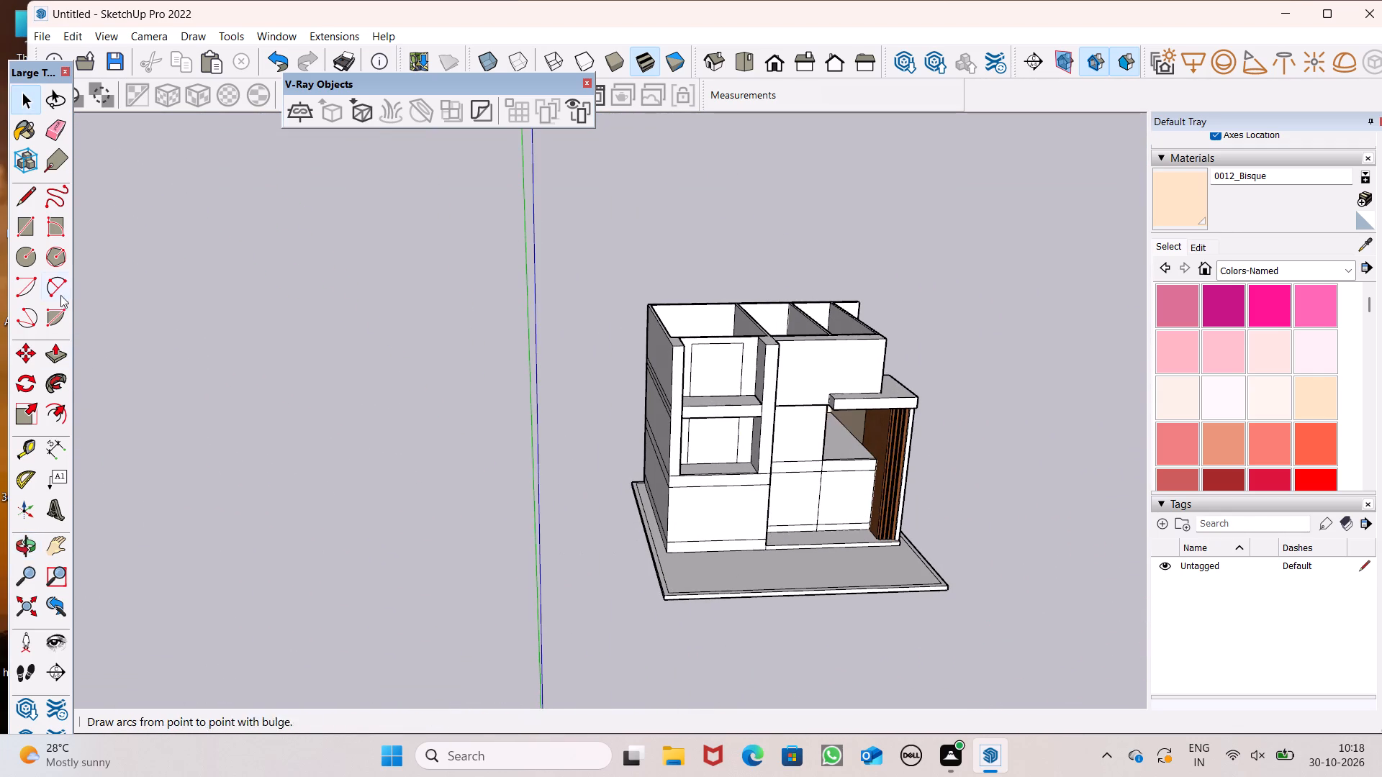
Draw a 14' vertical line from the lower recess's outer bottom corner down to the base of the ground-floor wall.
{"action": "left_click", "coordinate": [32, 201]}
{"action": "scroll", "coordinate": [443, 584], "scroll_direction": "up", "scroll_amount": 6}
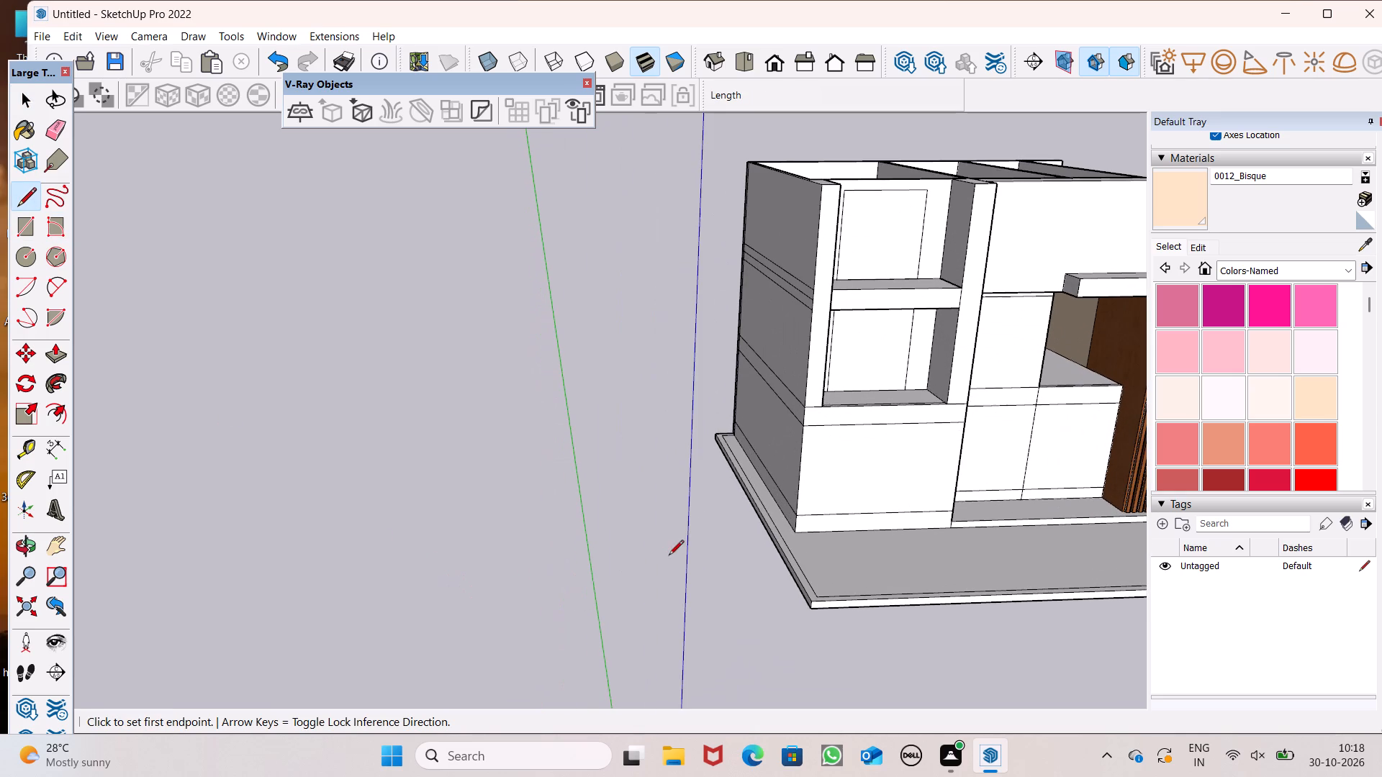
{"action": "scroll", "coordinate": [819, 501], "scroll_direction": "up", "scroll_amount": 6}
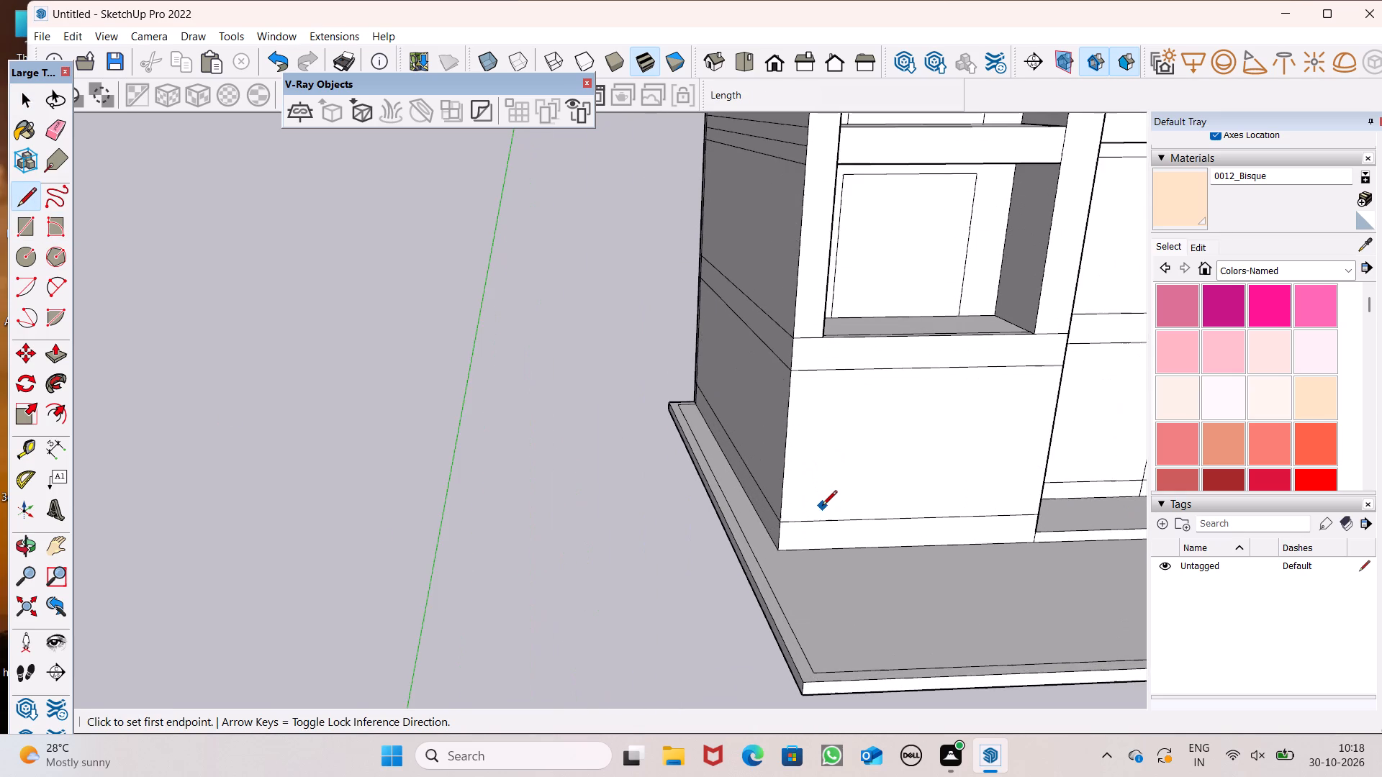
{"action": "scroll", "coordinate": [812, 396], "scroll_direction": "down", "scroll_amount": 7}
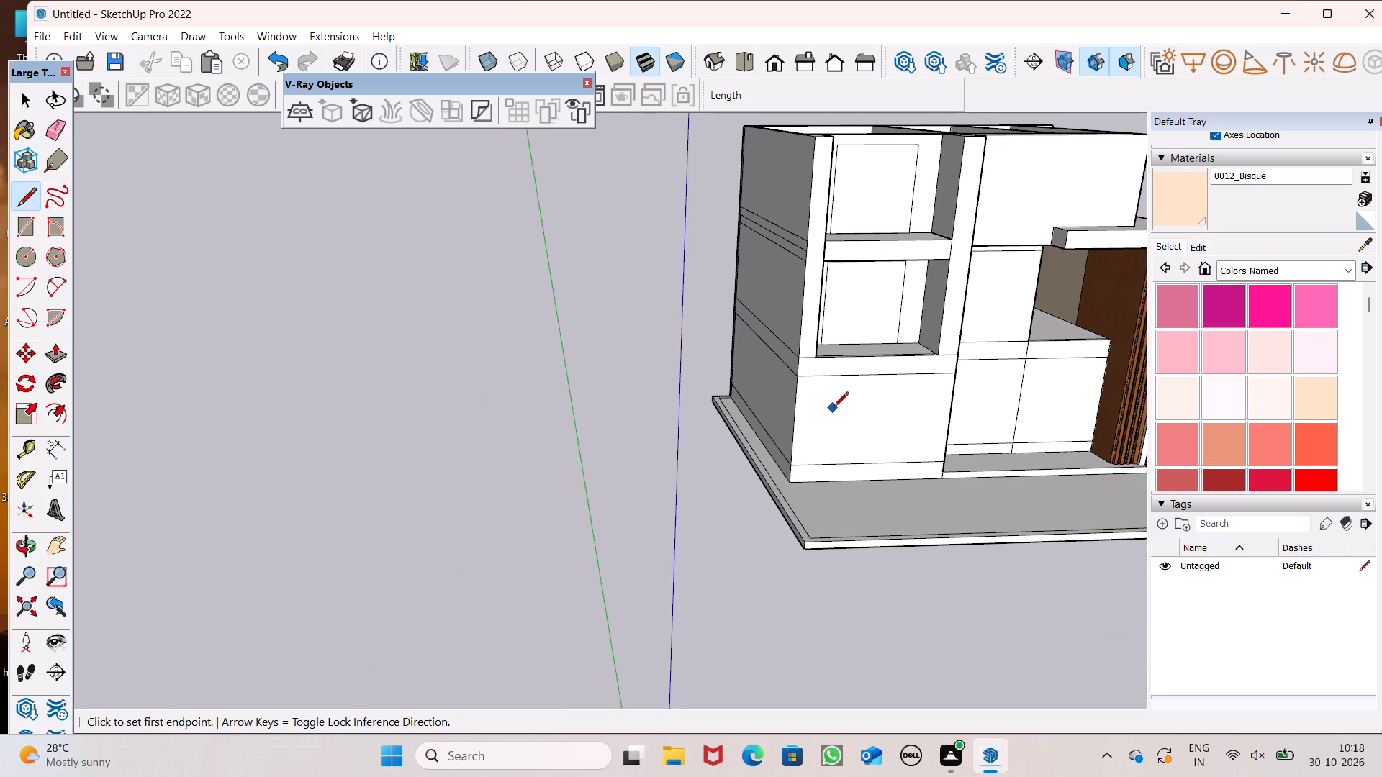
{"action": "scroll", "coordinate": [833, 402], "scroll_direction": "up", "scroll_amount": 6}
{"action": "left_click", "coordinate": [806, 331]}
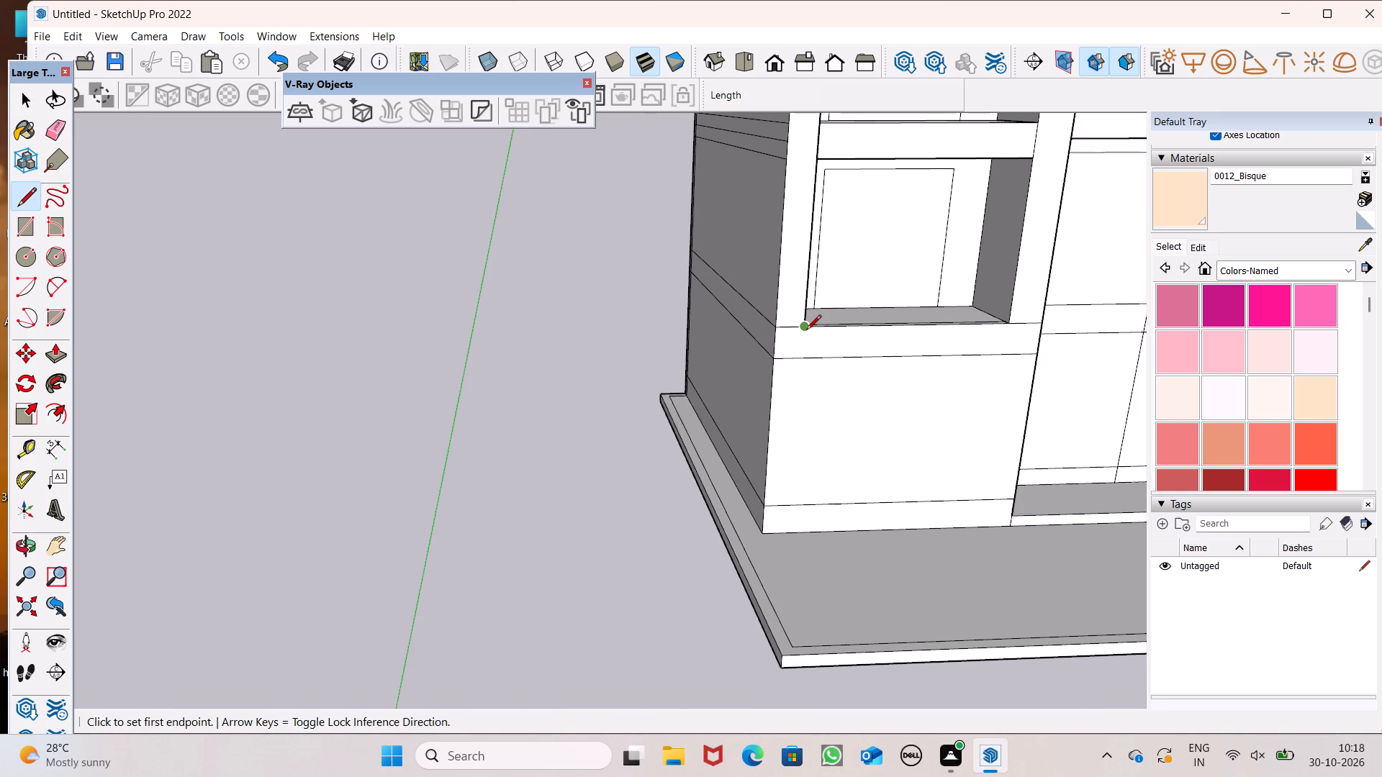
{"action": "left_click", "coordinate": [797, 539]}
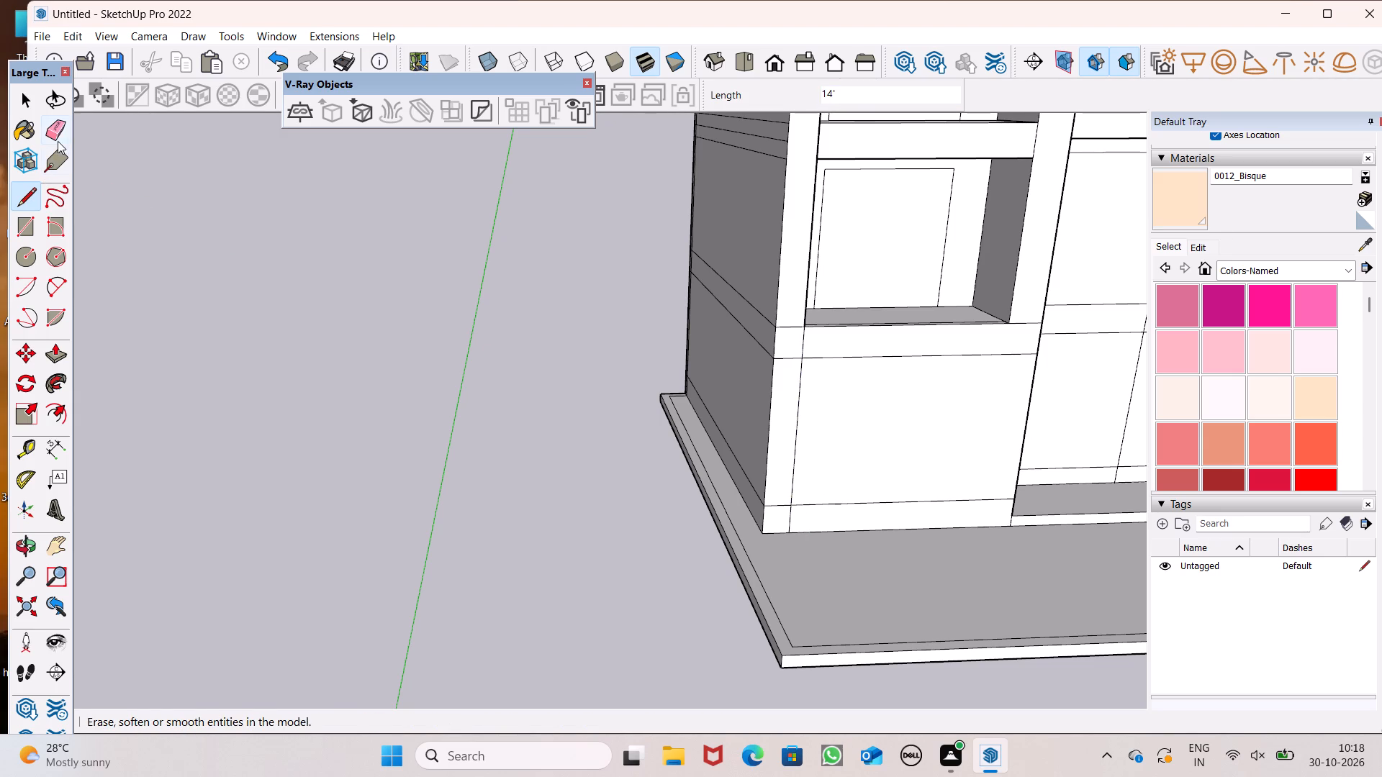
Erase the short plinth line segment crossing the new narrow strip at the outer corner of the ground-floor wall.
{"action": "left_click", "coordinate": [62, 135]}
{"action": "scroll", "coordinate": [384, 291], "scroll_direction": "up", "scroll_amount": 1}
{"action": "scroll", "coordinate": [613, 406], "scroll_direction": "down", "scroll_amount": 1}
{"action": "scroll", "coordinate": [691, 459], "scroll_direction": "down", "scroll_amount": 1}
{"action": "scroll", "coordinate": [702, 491], "scroll_direction": "up", "scroll_amount": 4}
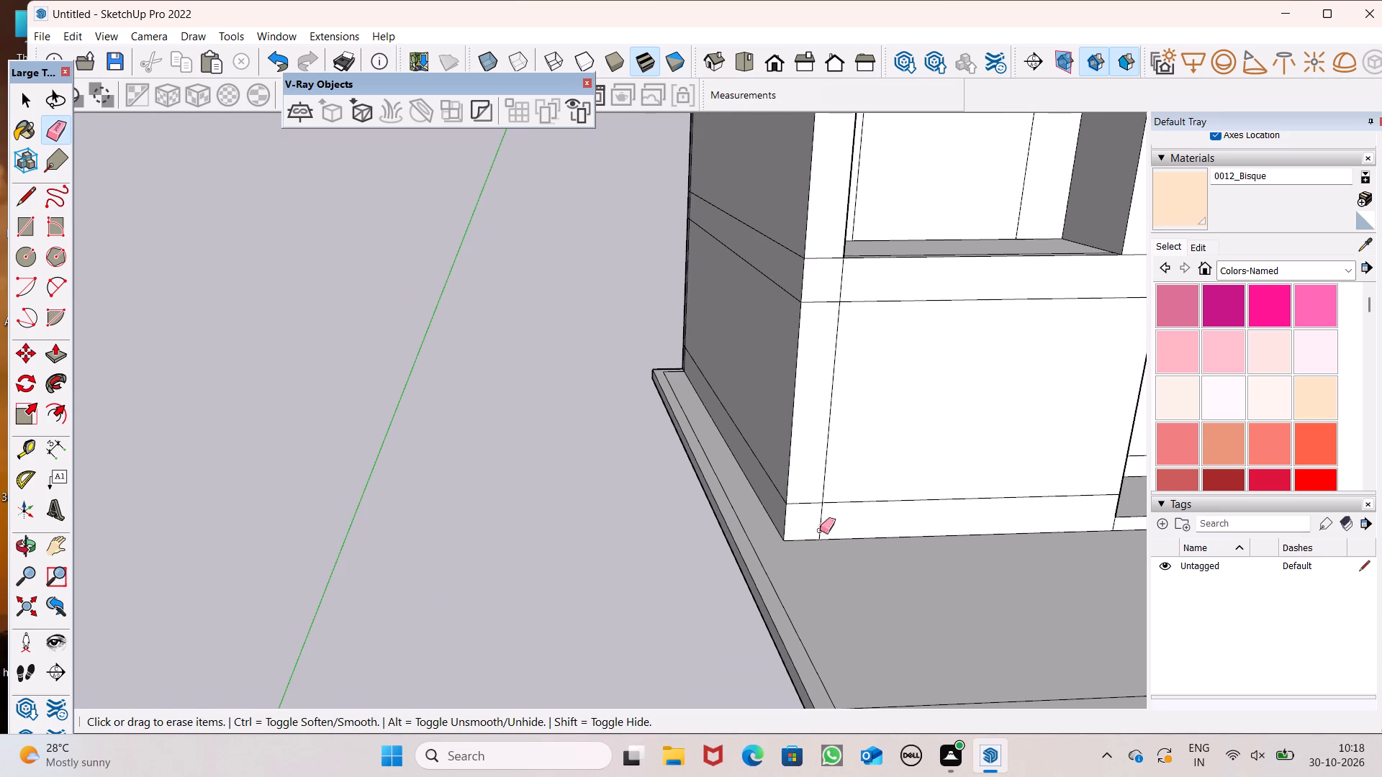
{"action": "left_click_drag", "start_coordinate": [803, 499], "coordinate": [802, 507]}
Push/Pull the narrow corner strip of the ground-floor wall outward about 1' 1".
{"action": "left_click", "coordinate": [68, 356]}
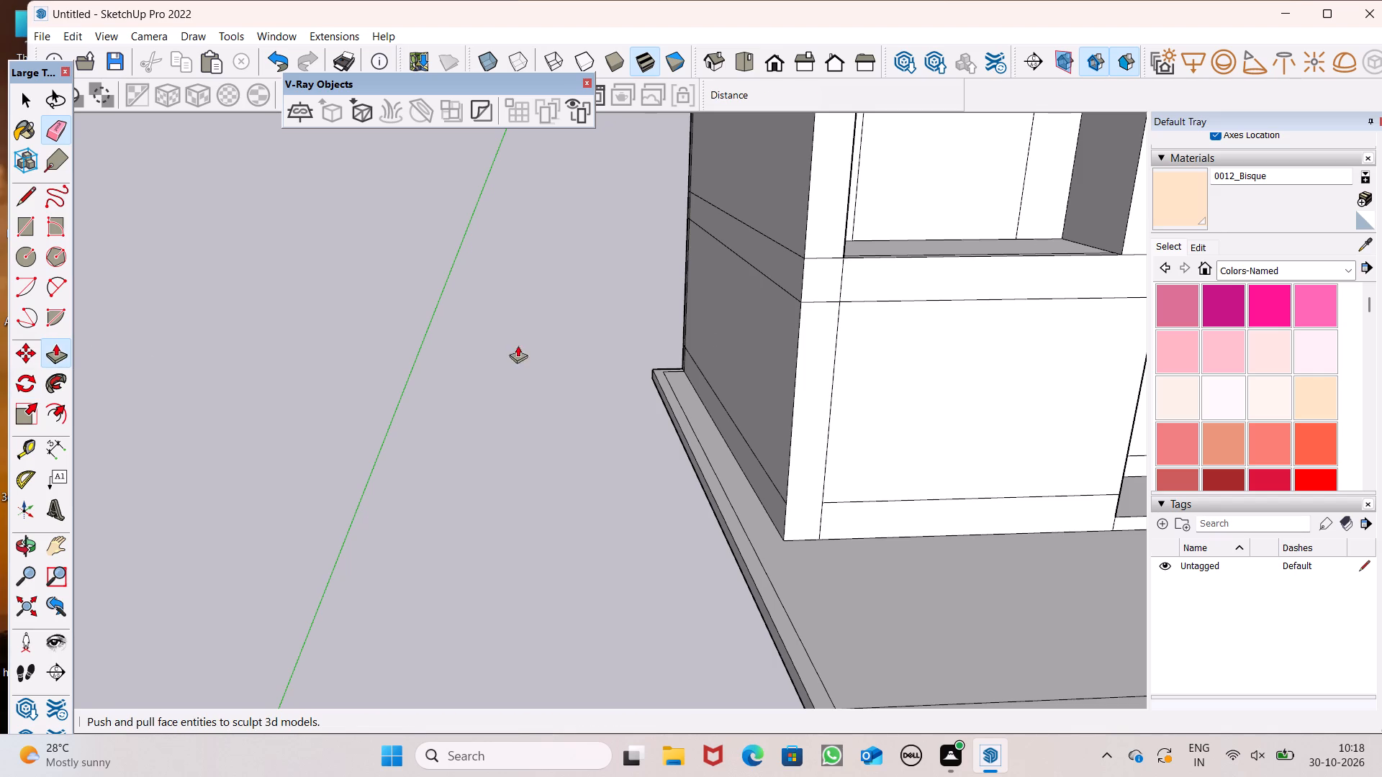
{"action": "scroll", "coordinate": [730, 332], "scroll_direction": "down", "scroll_amount": 2}
{"action": "middle_click_drag", "start_coordinate": [777, 383], "coordinate": [704, 459]}
{"action": "scroll", "coordinate": [780, 413], "scroll_direction": "up", "scroll_amount": 3}
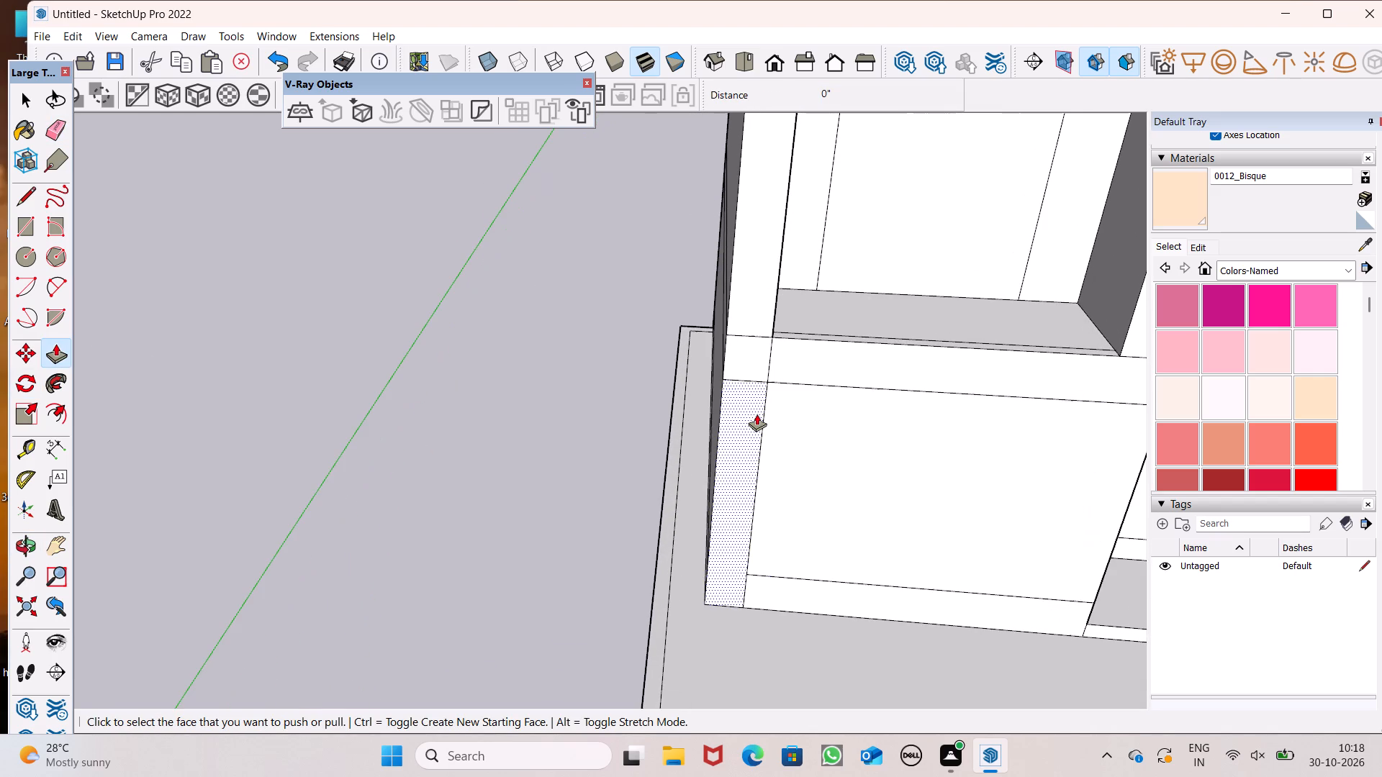
{"action": "left_click_drag", "start_coordinate": [752, 414], "coordinate": [748, 427]}
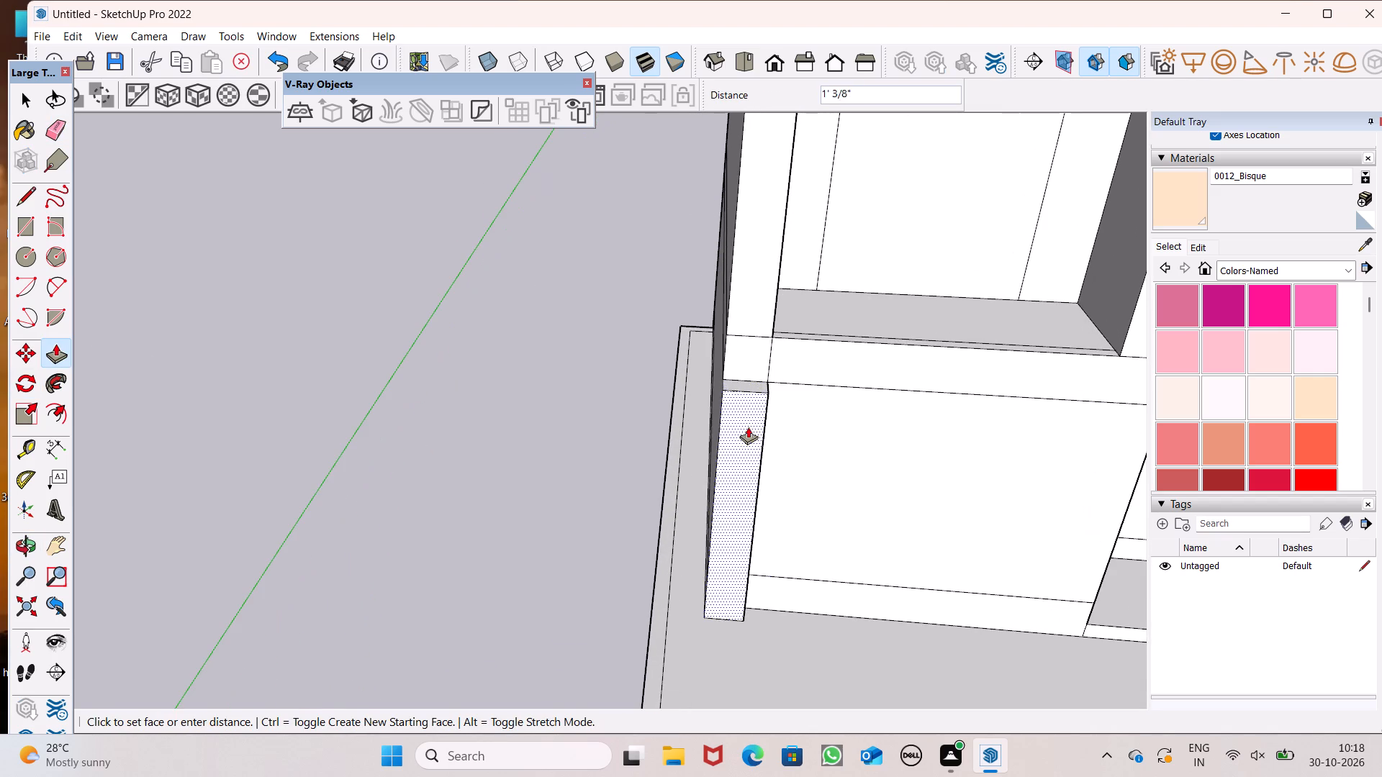
{"action": "left_click_drag", "start_coordinate": [748, 427], "coordinate": [748, 427]}
Push/Pull the front face of the new corner pillar outward a further 6 13/16" or so.
{"action": "scroll", "coordinate": [729, 412], "scroll_direction": "down", "scroll_amount": 5}
{"action": "middle_click_drag", "start_coordinate": [742, 423], "coordinate": [607, 413]}
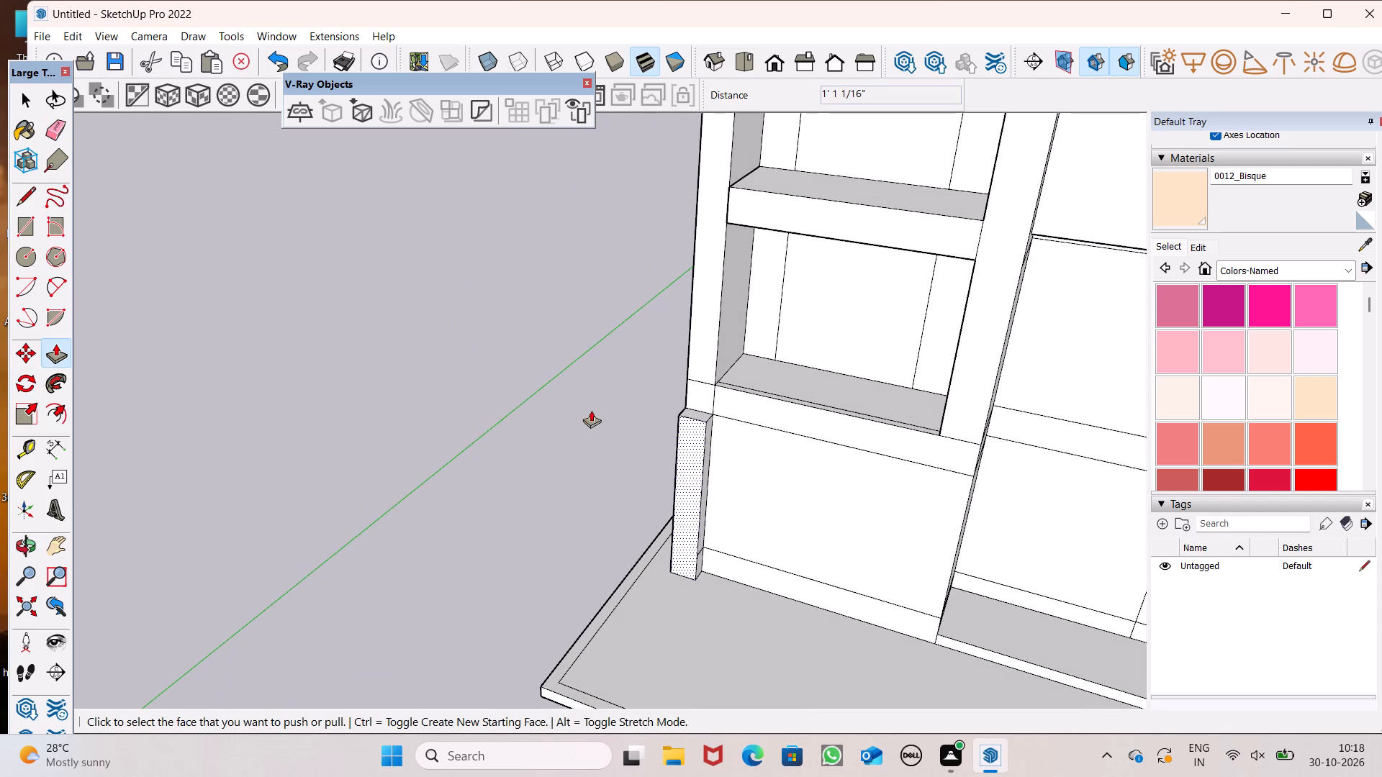
{"action": "scroll", "coordinate": [731, 455], "scroll_direction": "up", "scroll_amount": 1}
{"action": "middle_click_drag", "start_coordinate": [731, 453], "coordinate": [641, 442]}
{"action": "scroll", "coordinate": [625, 445], "scroll_direction": "up", "scroll_amount": 5}
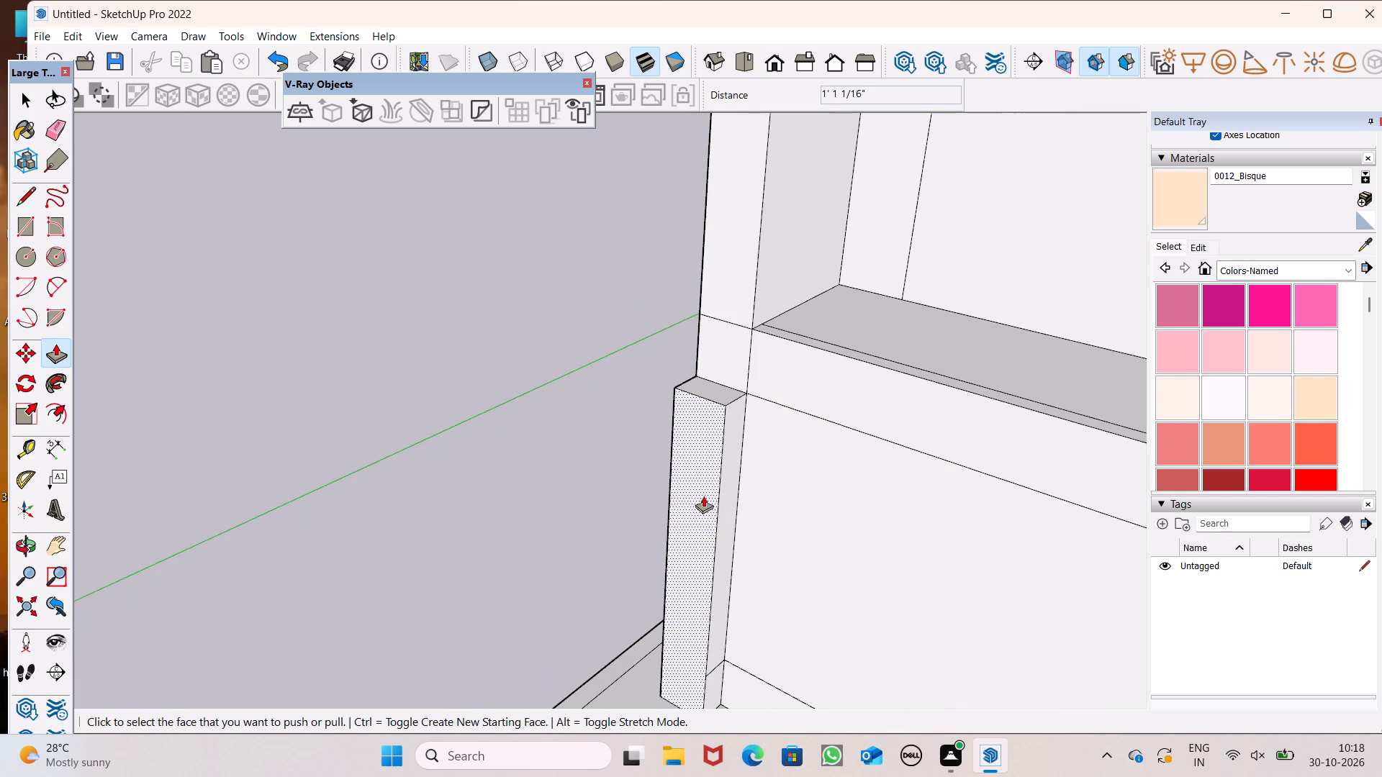
{"action": "left_click_drag", "start_coordinate": [703, 496], "coordinate": [696, 509]}
{"action": "scroll", "coordinate": [608, 454], "scroll_direction": "down", "scroll_amount": 5}
{"action": "middle_click_drag", "start_coordinate": [606, 458], "coordinate": [607, 459]}
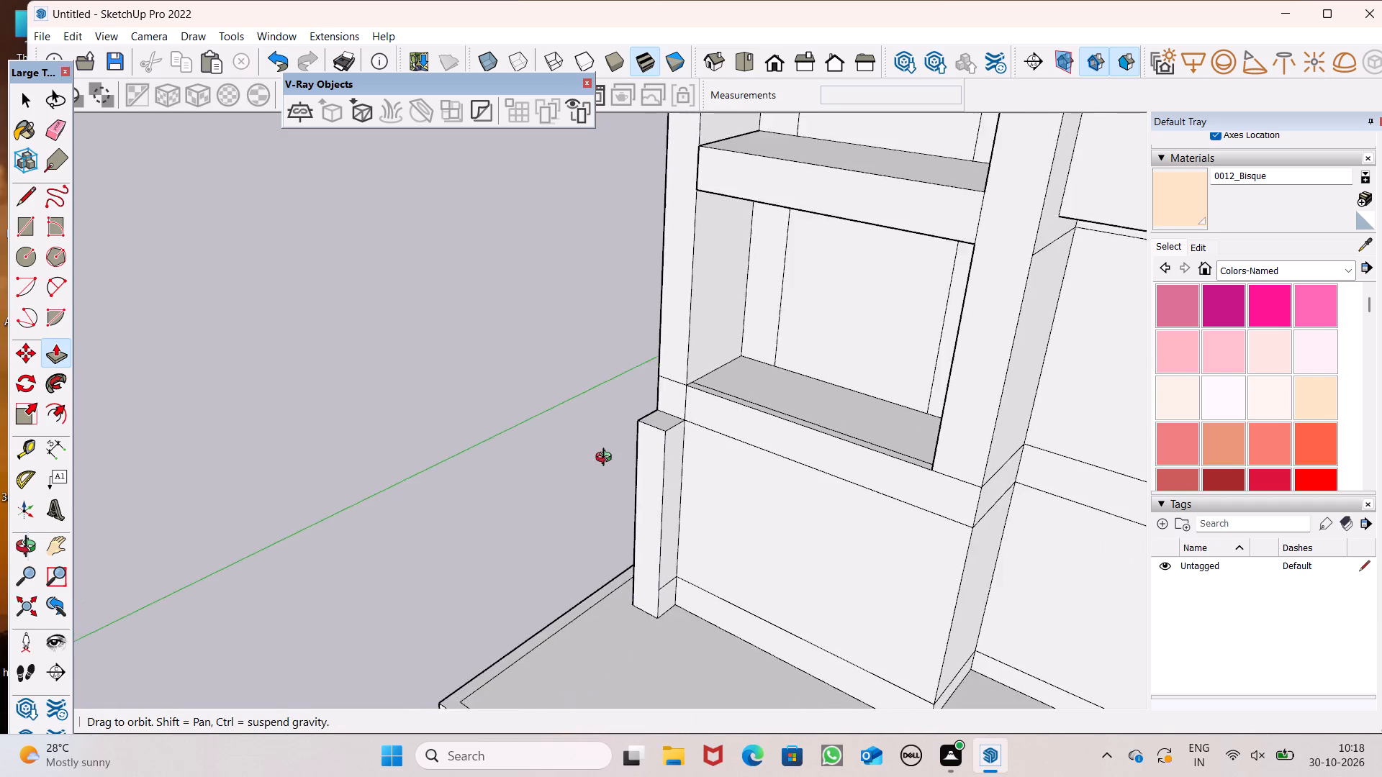
{"action": "middle_click_drag", "start_coordinate": [607, 459], "coordinate": [824, 440]}
{"action": "scroll", "coordinate": [635, 438], "scroll_direction": "down", "scroll_amount": 4}
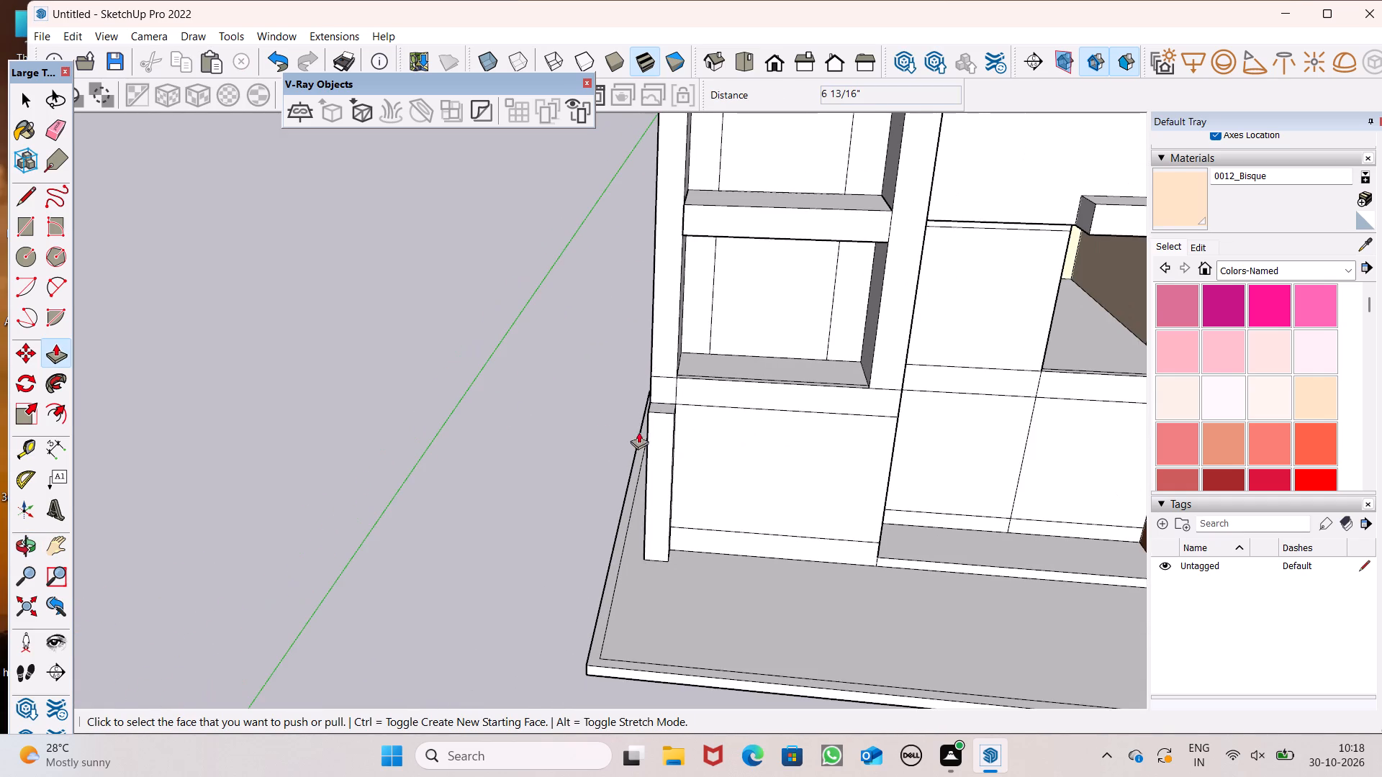
{"action": "key", "text": "space"}
Draw a 4' by 7' door rectangle on the ground-floor wall near the corner pillar, standing on the plinth line.
{"action": "scroll", "coordinate": [548, 424], "scroll_direction": "down", "scroll_amount": 3}
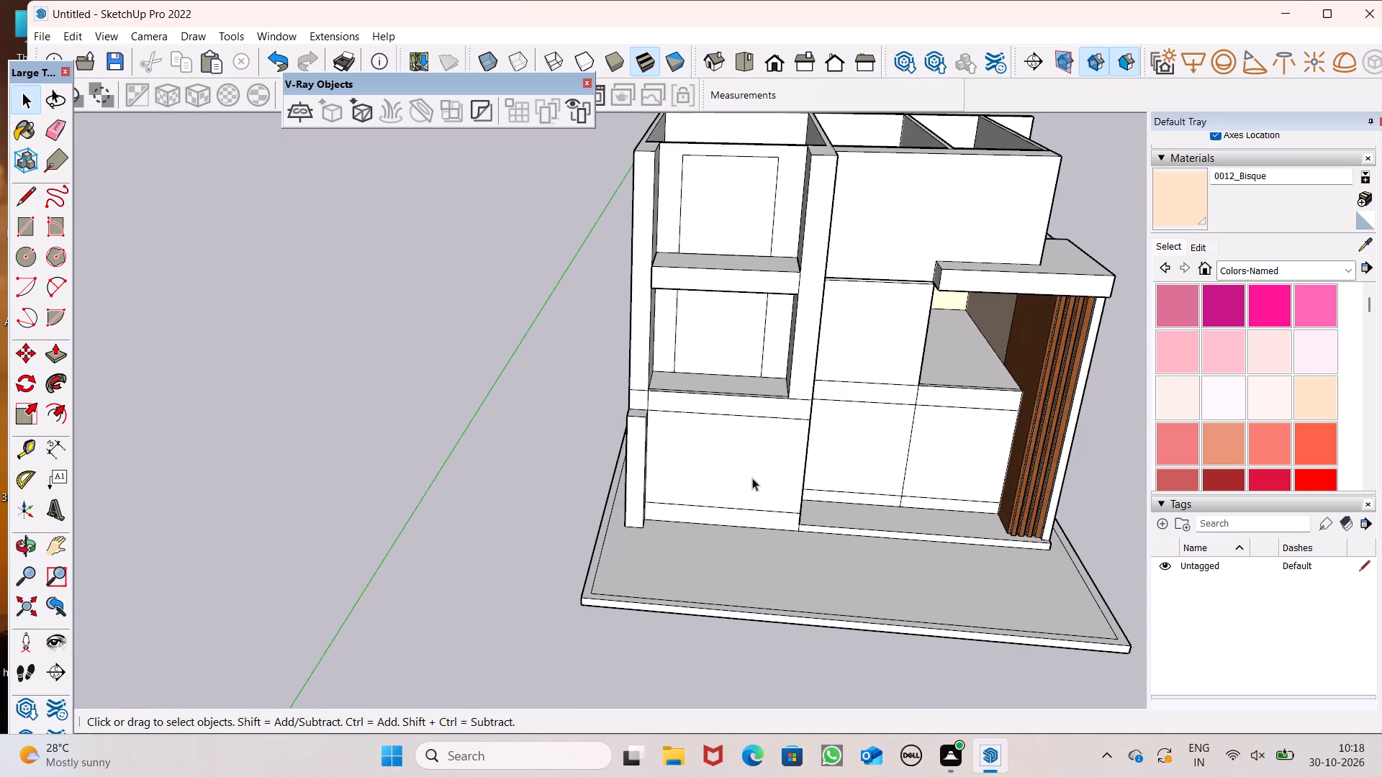
{"action": "middle_click_drag", "start_coordinate": [752, 478], "coordinate": [769, 327]}
{"action": "scroll", "coordinate": [722, 424], "scroll_direction": "up", "scroll_amount": 8}
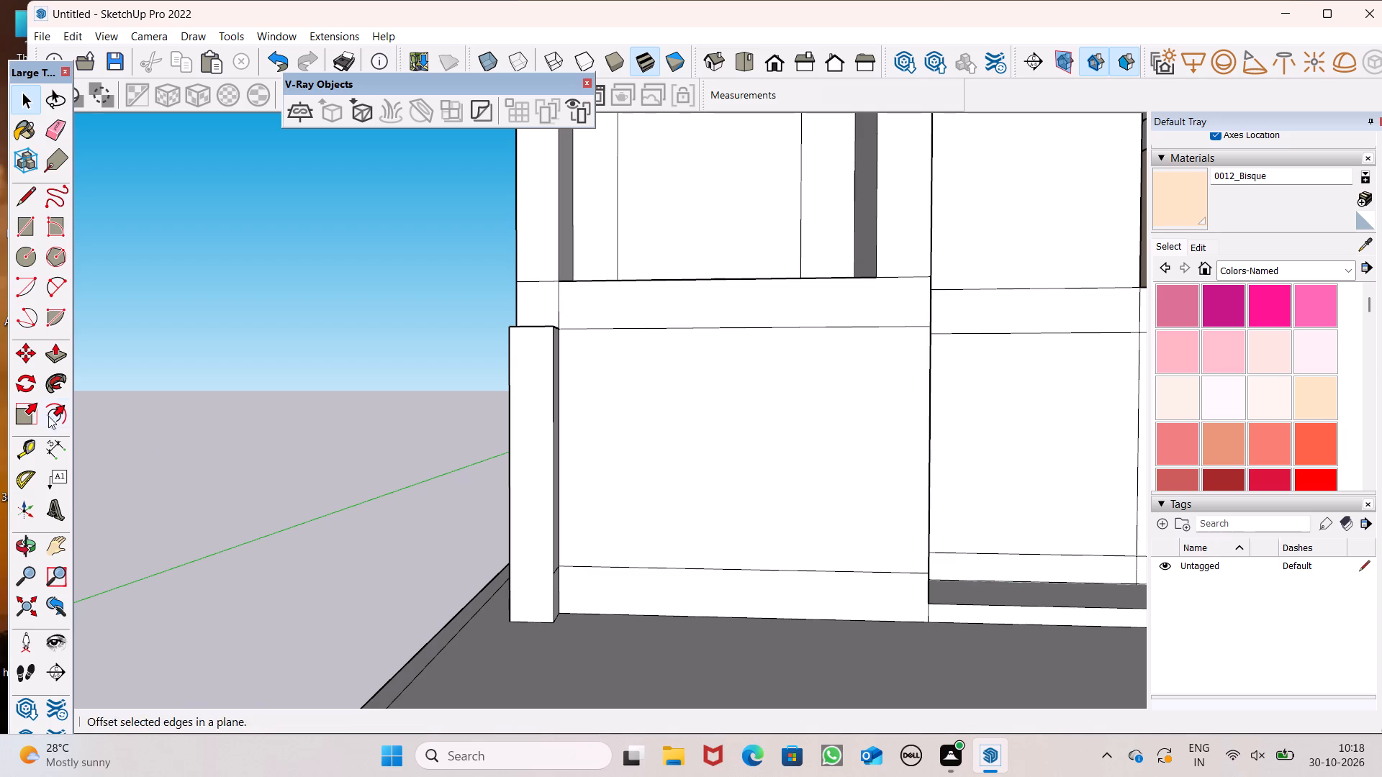
{"action": "left_click", "coordinate": [25, 227]}
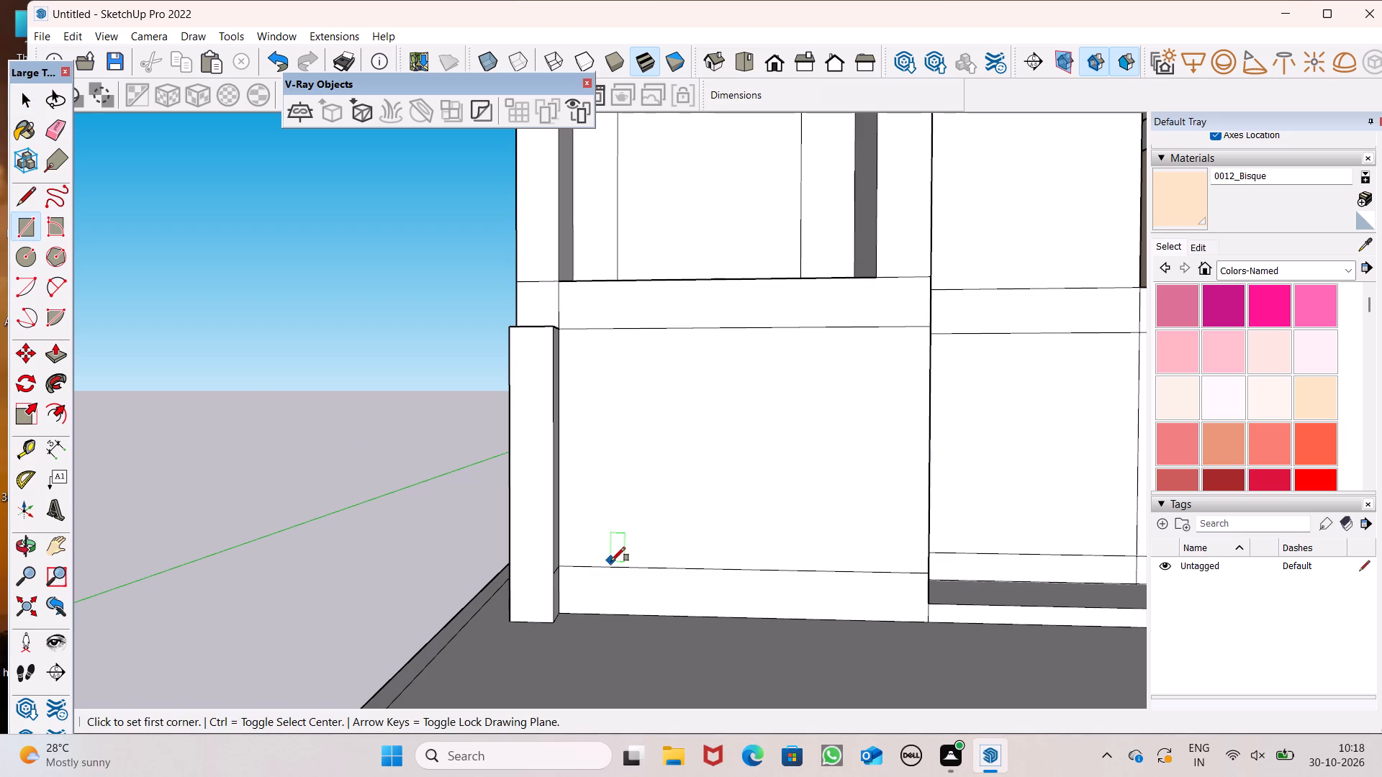
{"action": "left_click", "coordinate": [606, 566]}
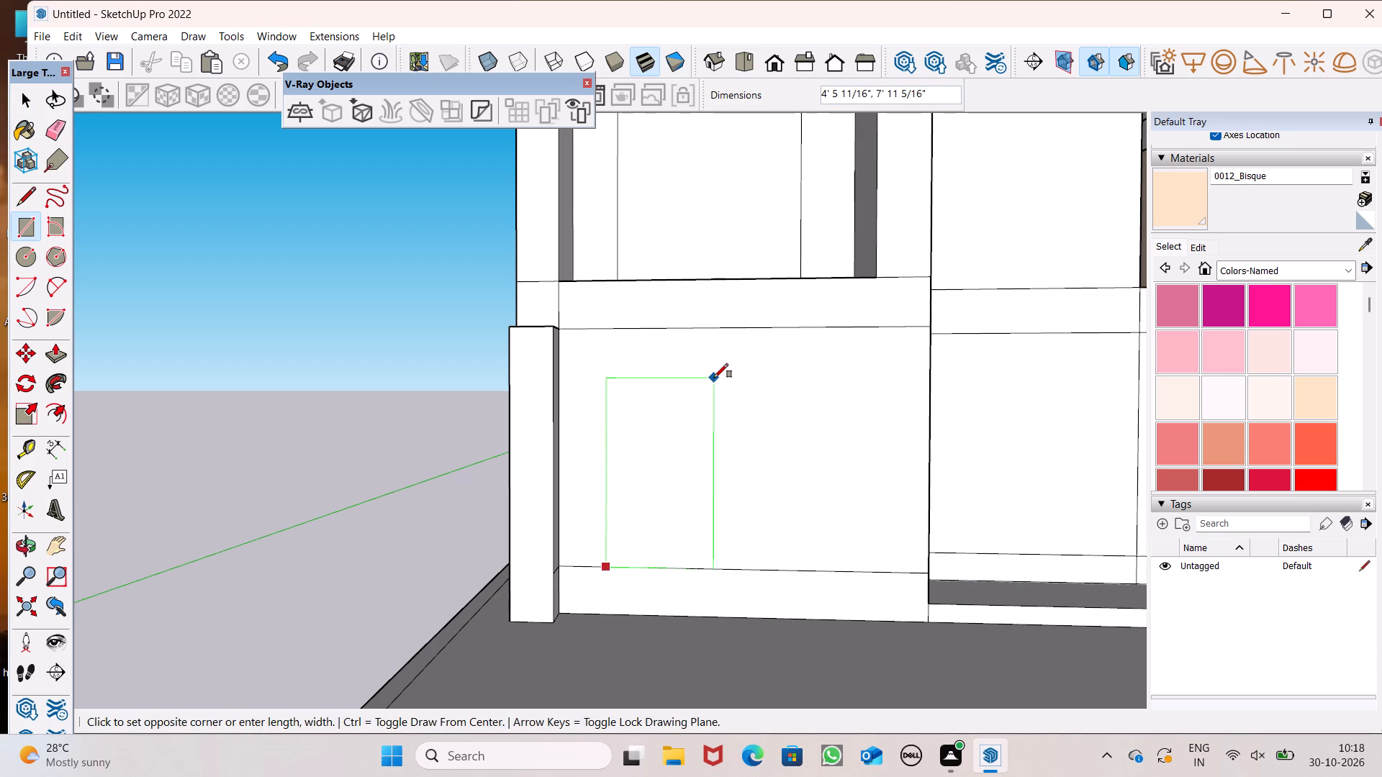
{"action": "type", "text": "4',7'"}
{"action": "key", "text": "Return"}
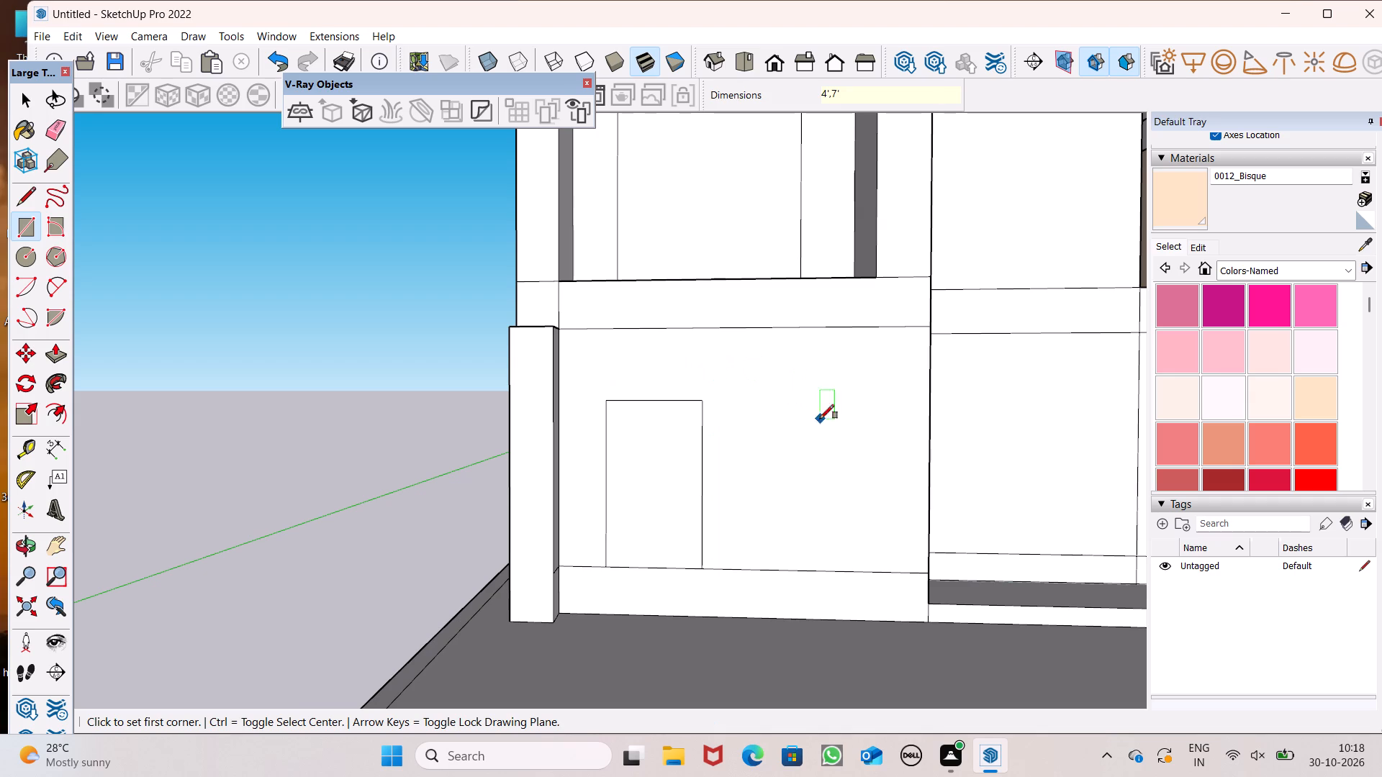
Draw a window rectangle about 2' 3" wide and 4' 5" tall on the ground-floor wall beside the door outline.
{"action": "scroll", "coordinate": [913, 481], "scroll_direction": "up", "scroll_amount": 3}
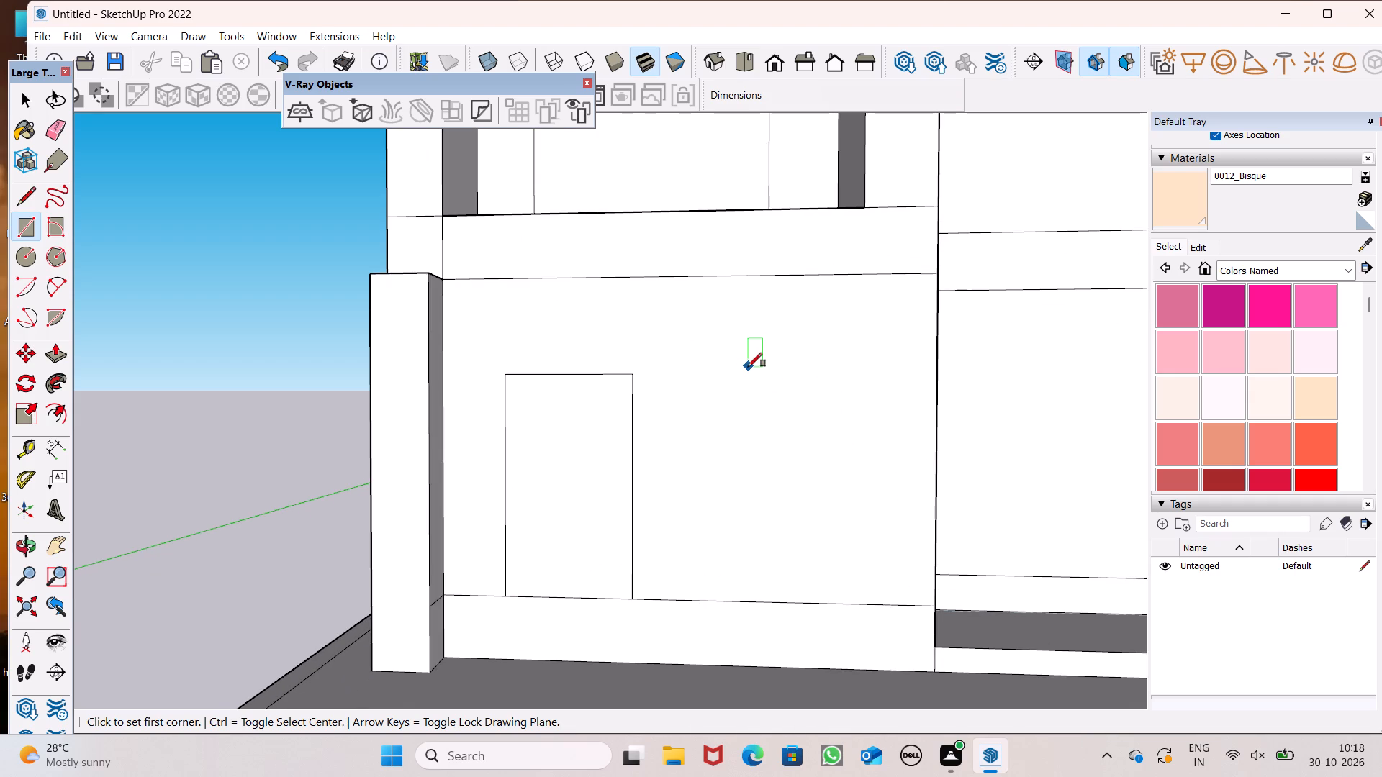
{"action": "left_click", "coordinate": [749, 373]}
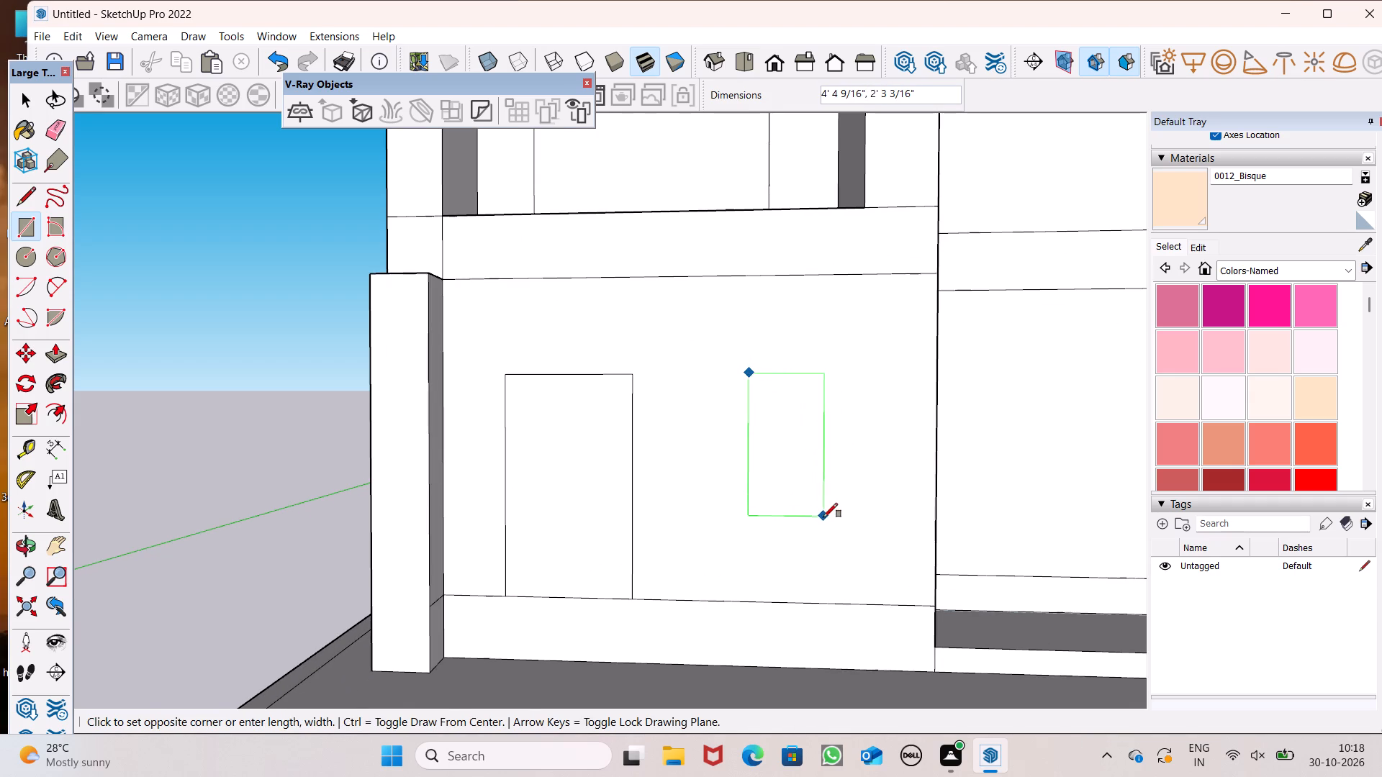
{"action": "left_click", "coordinate": [823, 517]}
{"action": "key", "text": "space"}
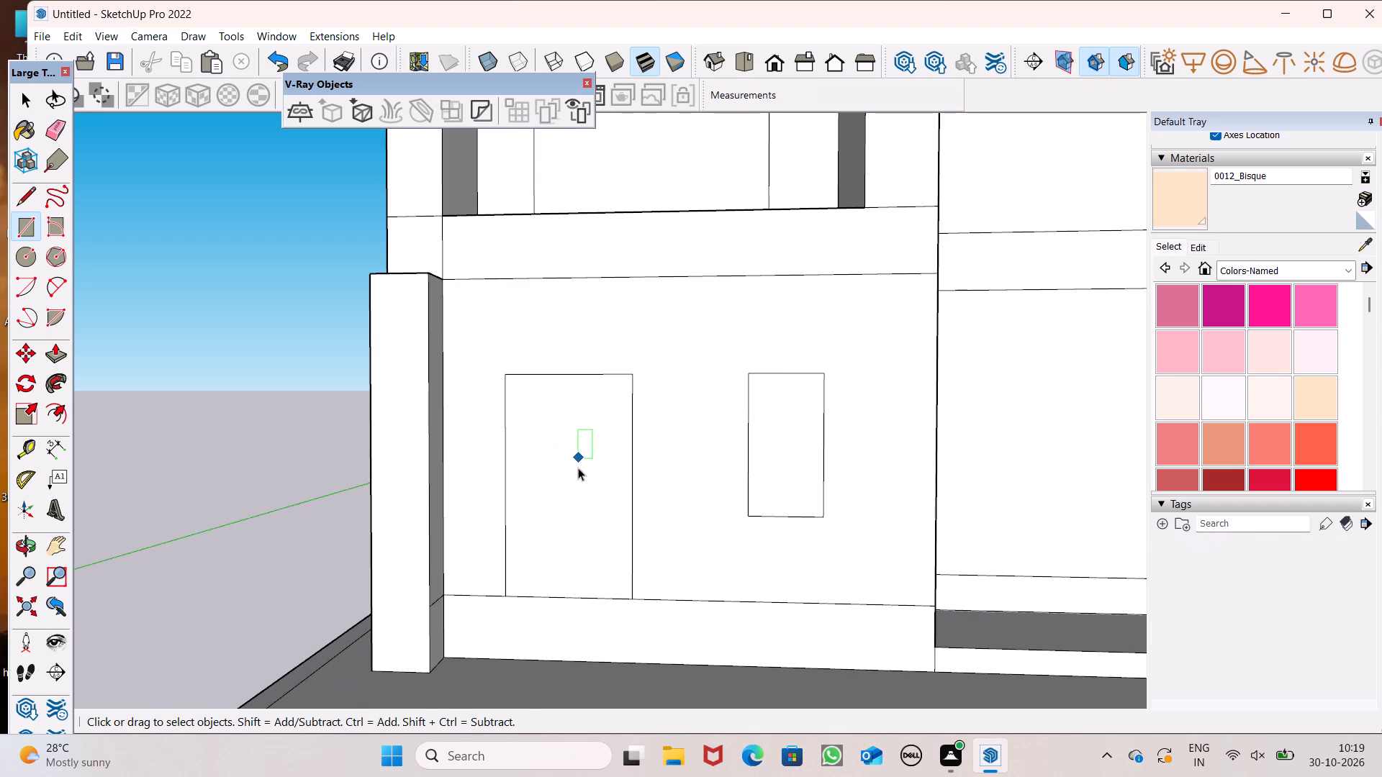
Check the door outline's height and the window outline's size with the Dimension tool without placing any dimension.
{"action": "left_click", "coordinate": [59, 440]}
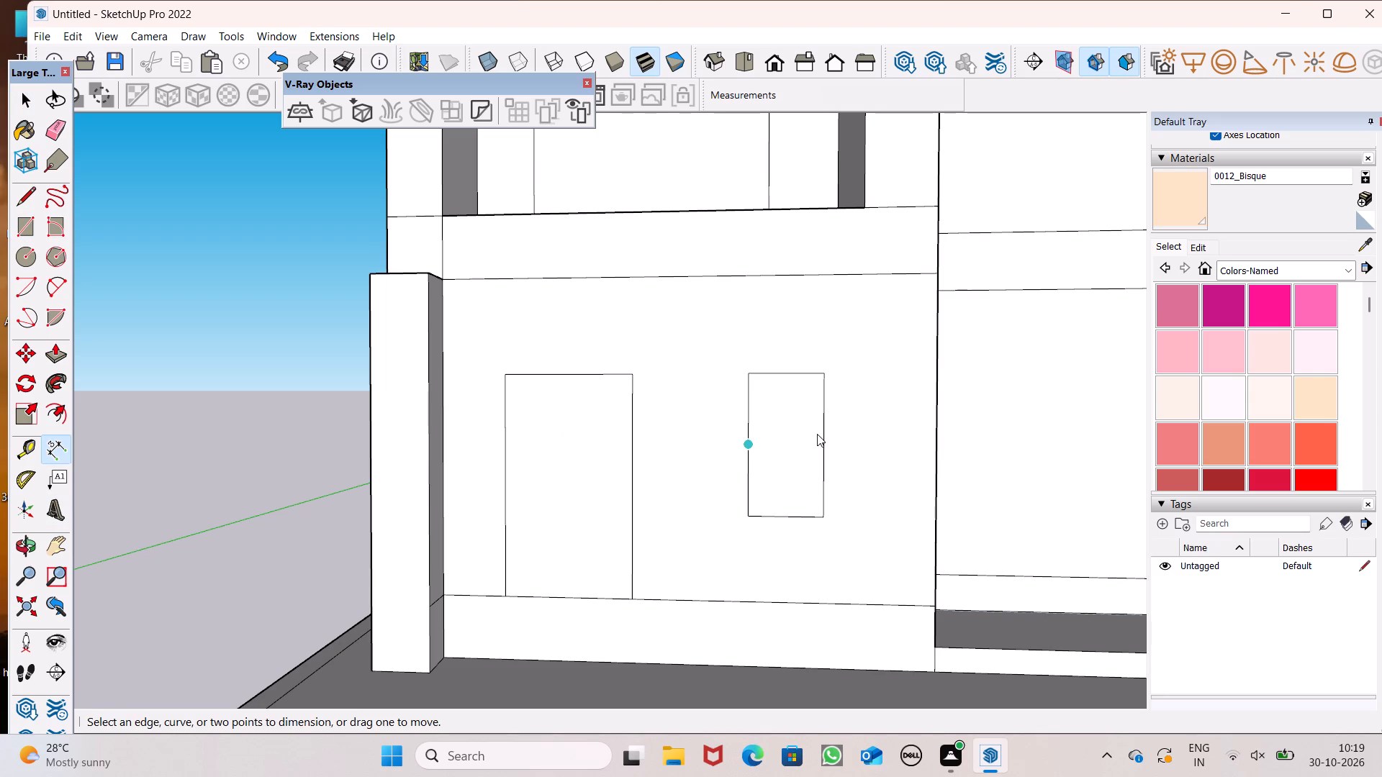
{"action": "left_click", "coordinate": [623, 373]}
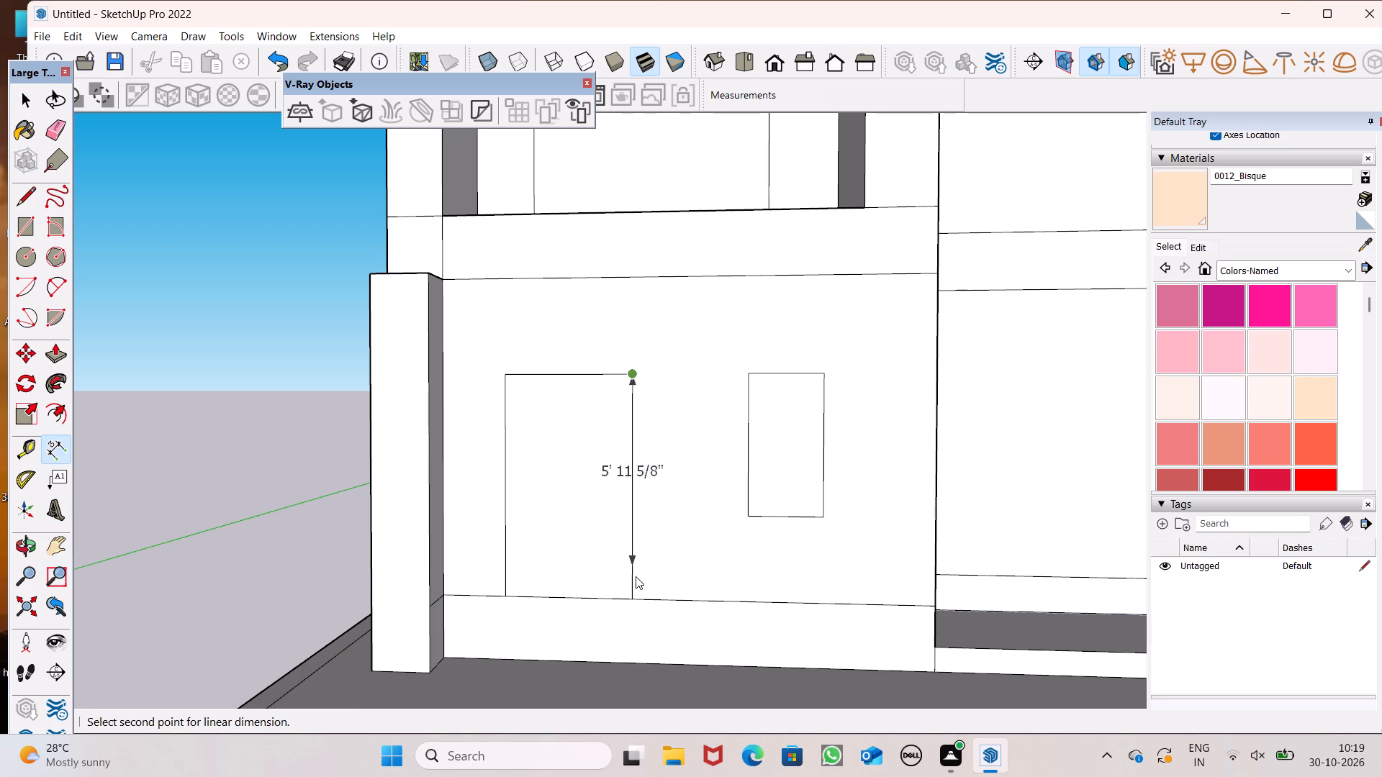
{"action": "key", "text": "space"}
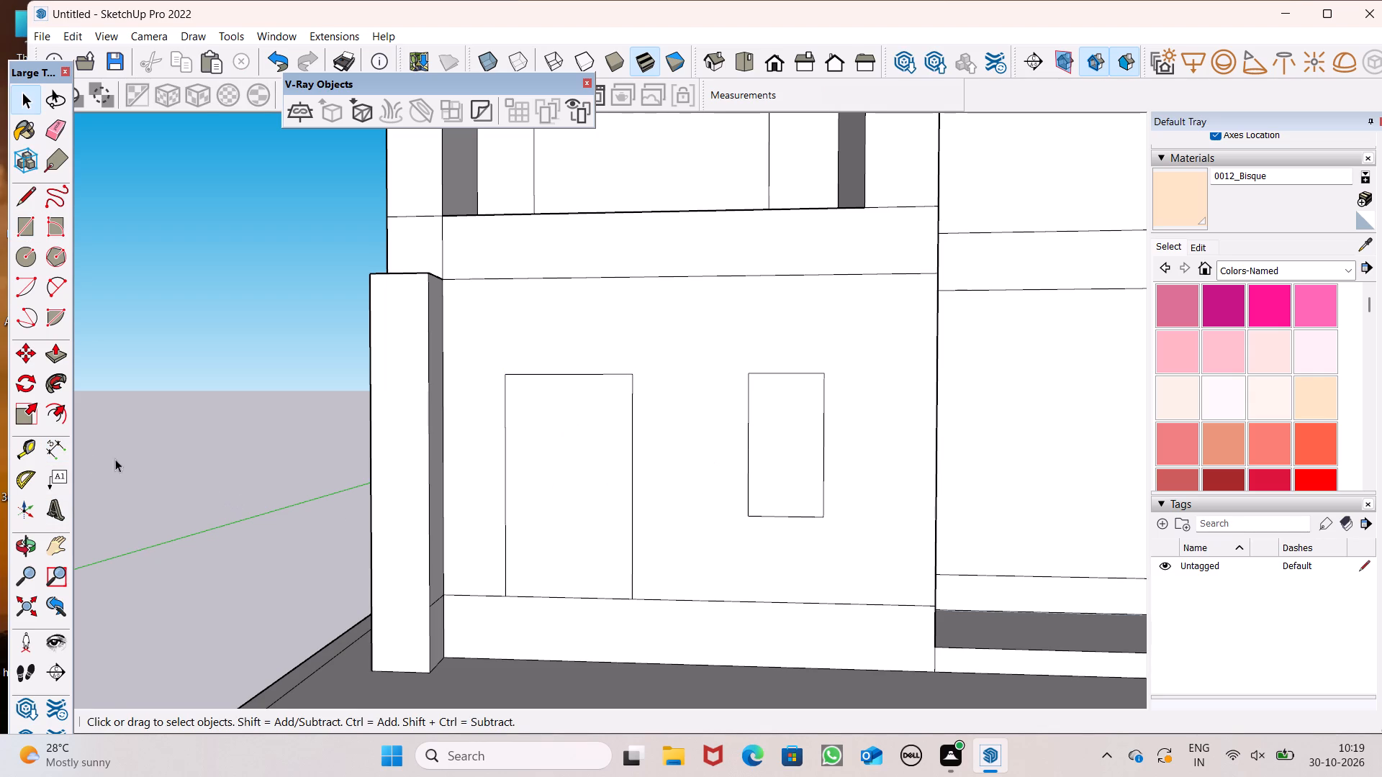
{"action": "left_click", "coordinate": [68, 454]}
{"action": "left_click", "coordinate": [747, 381]}
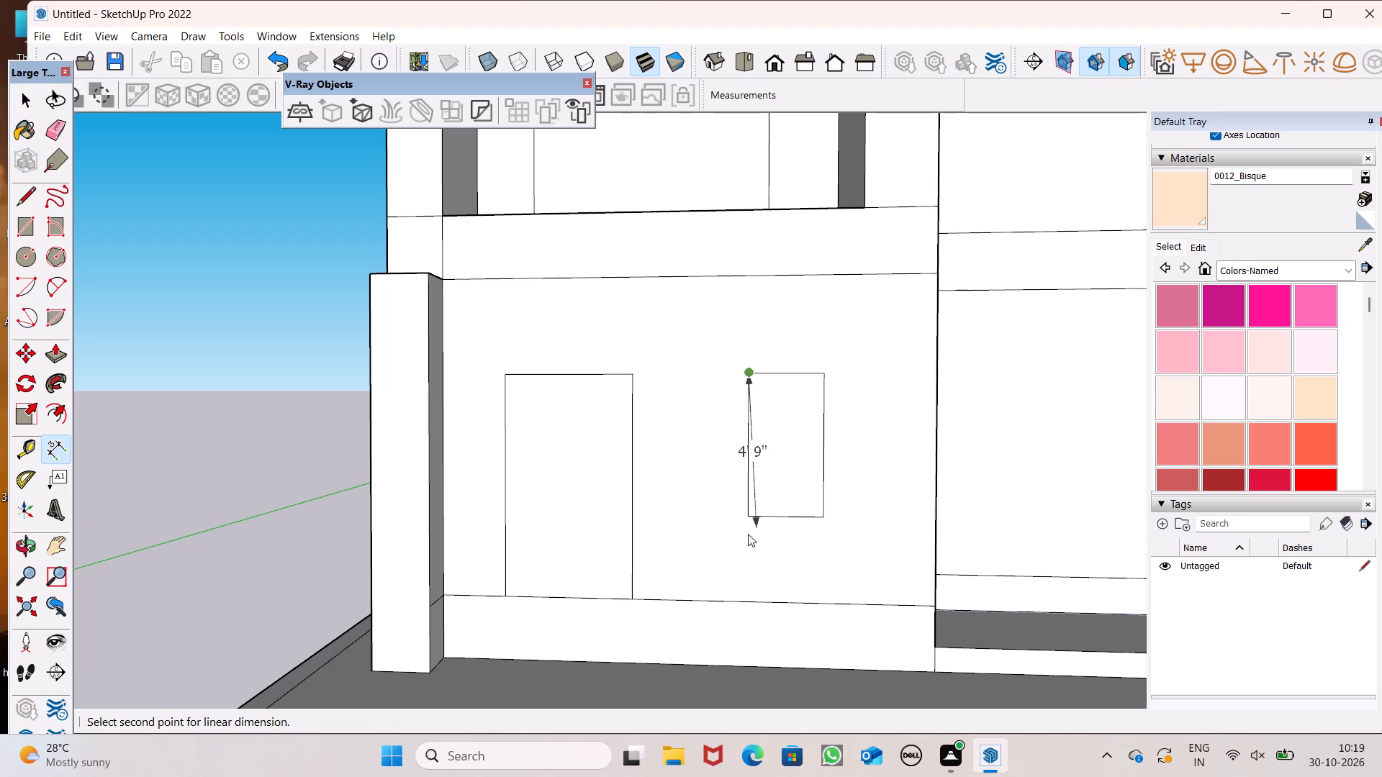
{"action": "scroll", "coordinate": [750, 523], "scroll_direction": "up", "scroll_amount": 7}
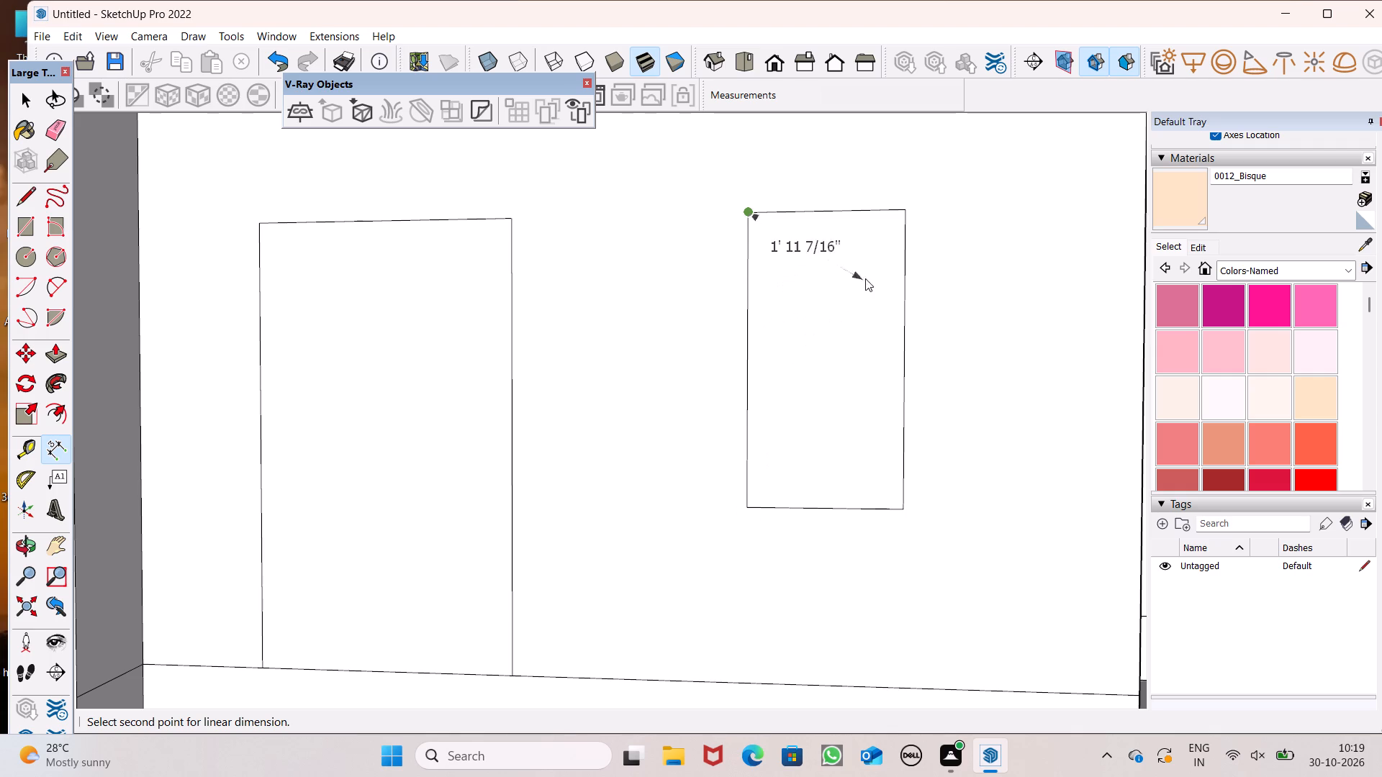
{"action": "key", "text": "space"}
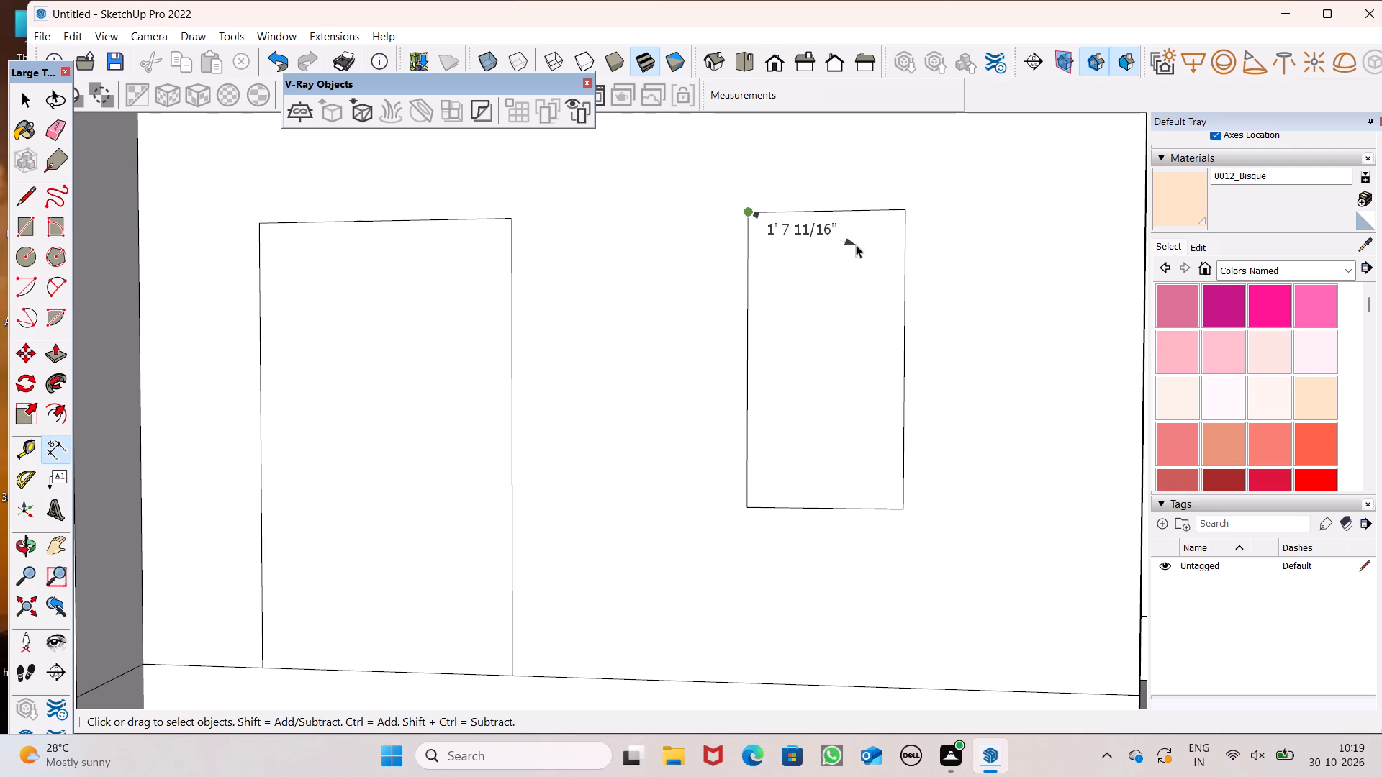
Draw a narrow rectangle about 2' wide and 8' 5" tall on the first-floor wall beside the open balcony, ending on the floor line.
{"action": "scroll", "coordinate": [604, 278], "scroll_direction": "down", "scroll_amount": 11}
{"action": "scroll", "coordinate": [632, 358], "scroll_direction": "down", "scroll_amount": 9}
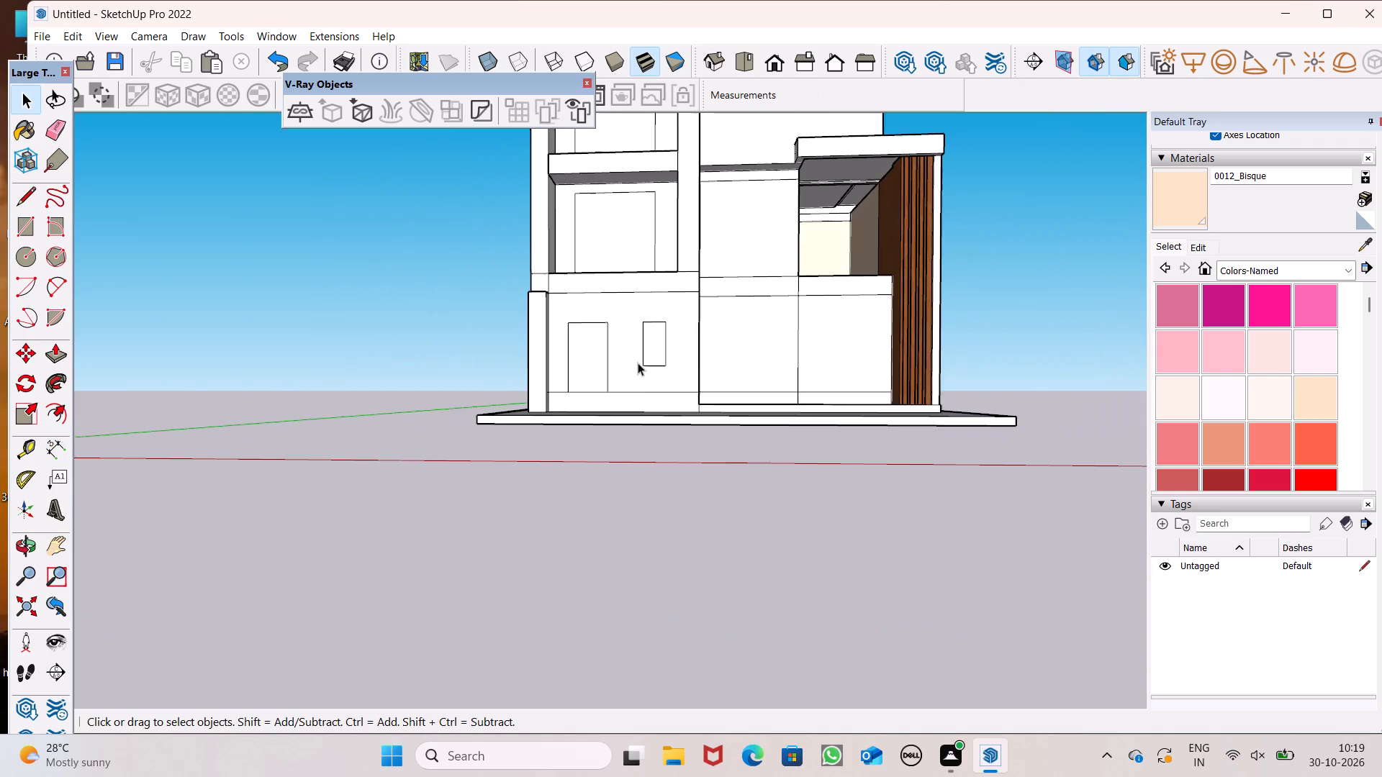
{"action": "middle_click_drag", "start_coordinate": [658, 365], "coordinate": [650, 479]}
{"action": "scroll", "coordinate": [641, 437], "scroll_direction": "down", "scroll_amount": 4}
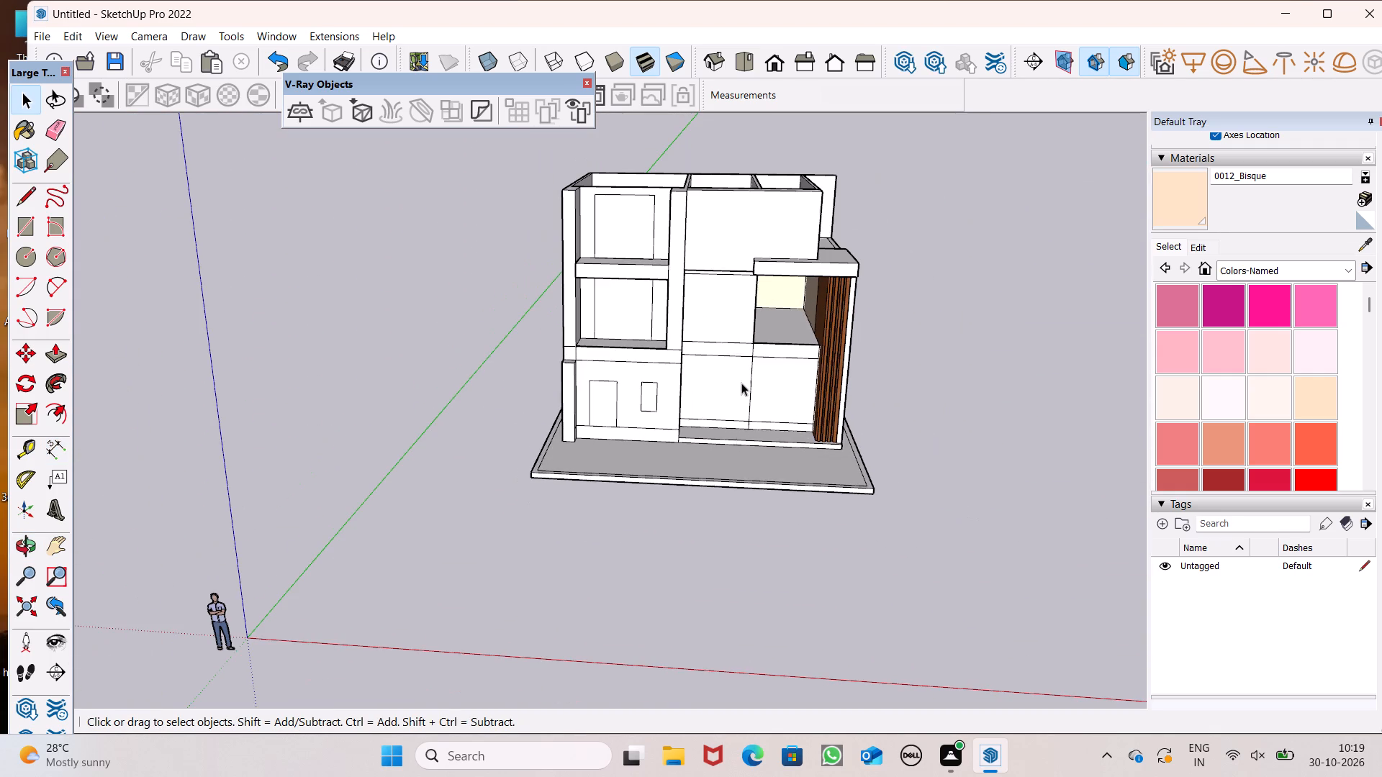
{"action": "scroll", "coordinate": [741, 375], "scroll_direction": "up", "scroll_amount": 5}
{"action": "scroll", "coordinate": [731, 251], "scroll_direction": "up", "scroll_amount": 6}
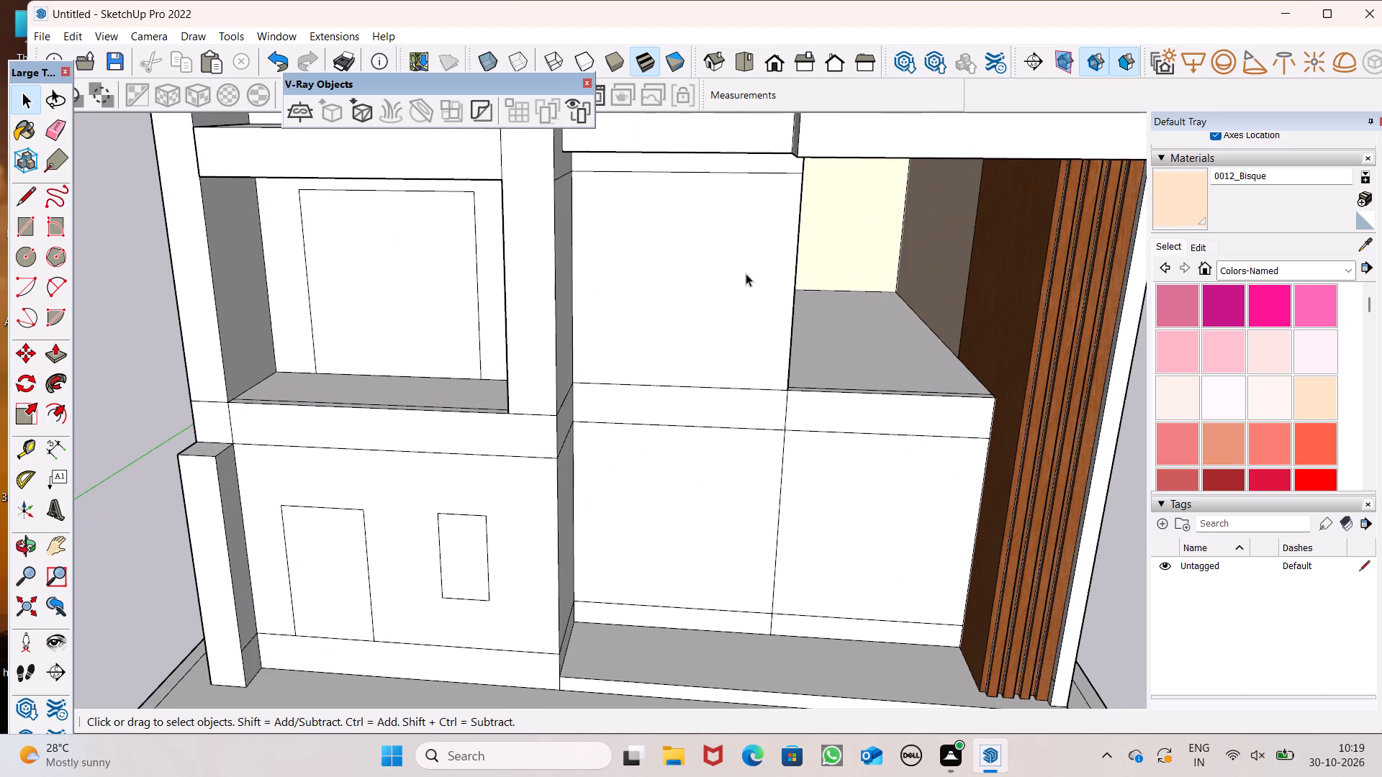
{"action": "scroll", "coordinate": [746, 273], "scroll_direction": "up", "scroll_amount": 4}
{"action": "scroll", "coordinate": [733, 287], "scroll_direction": "down", "scroll_amount": 6}
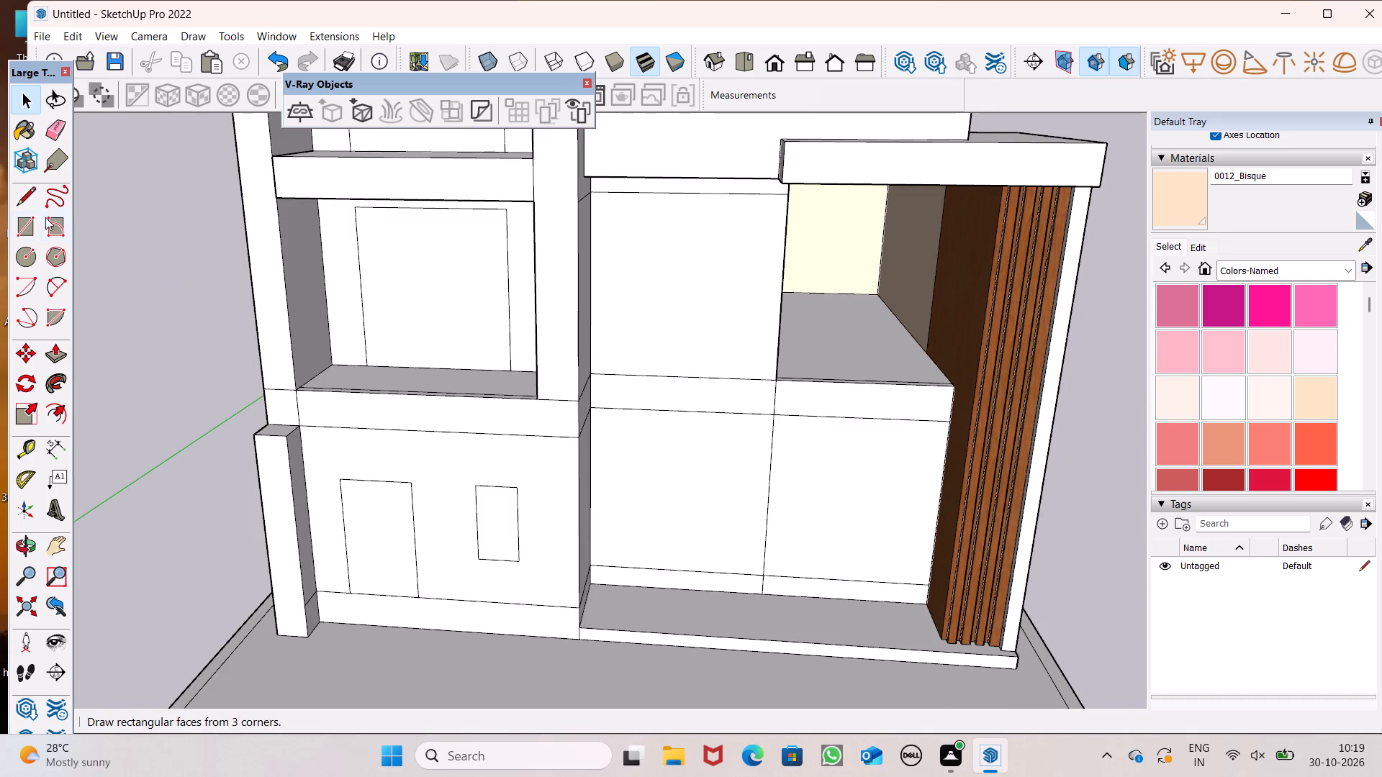
{"action": "left_click", "coordinate": [22, 224]}
{"action": "scroll", "coordinate": [679, 214], "scroll_direction": "up", "scroll_amount": 2}
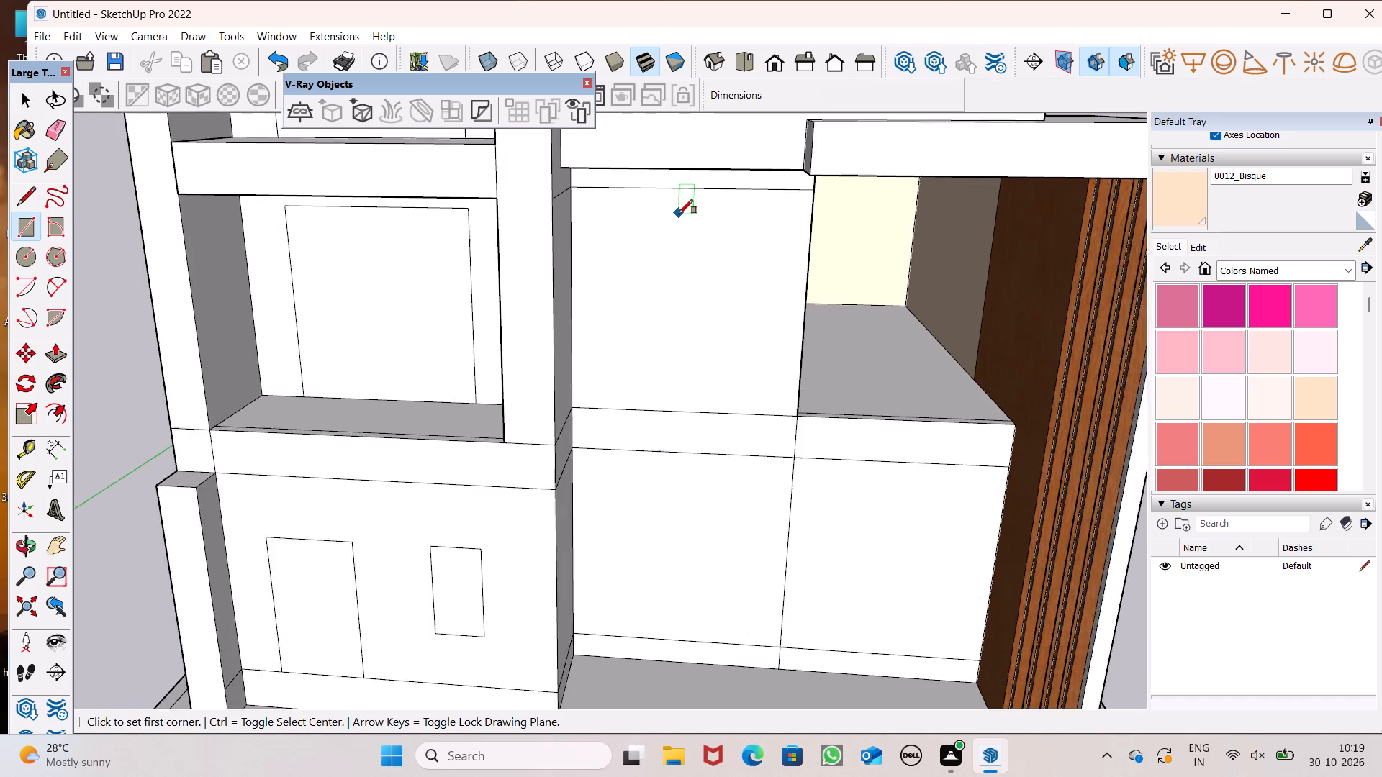
{"action": "scroll", "coordinate": [679, 214], "scroll_direction": "up", "scroll_amount": 3}
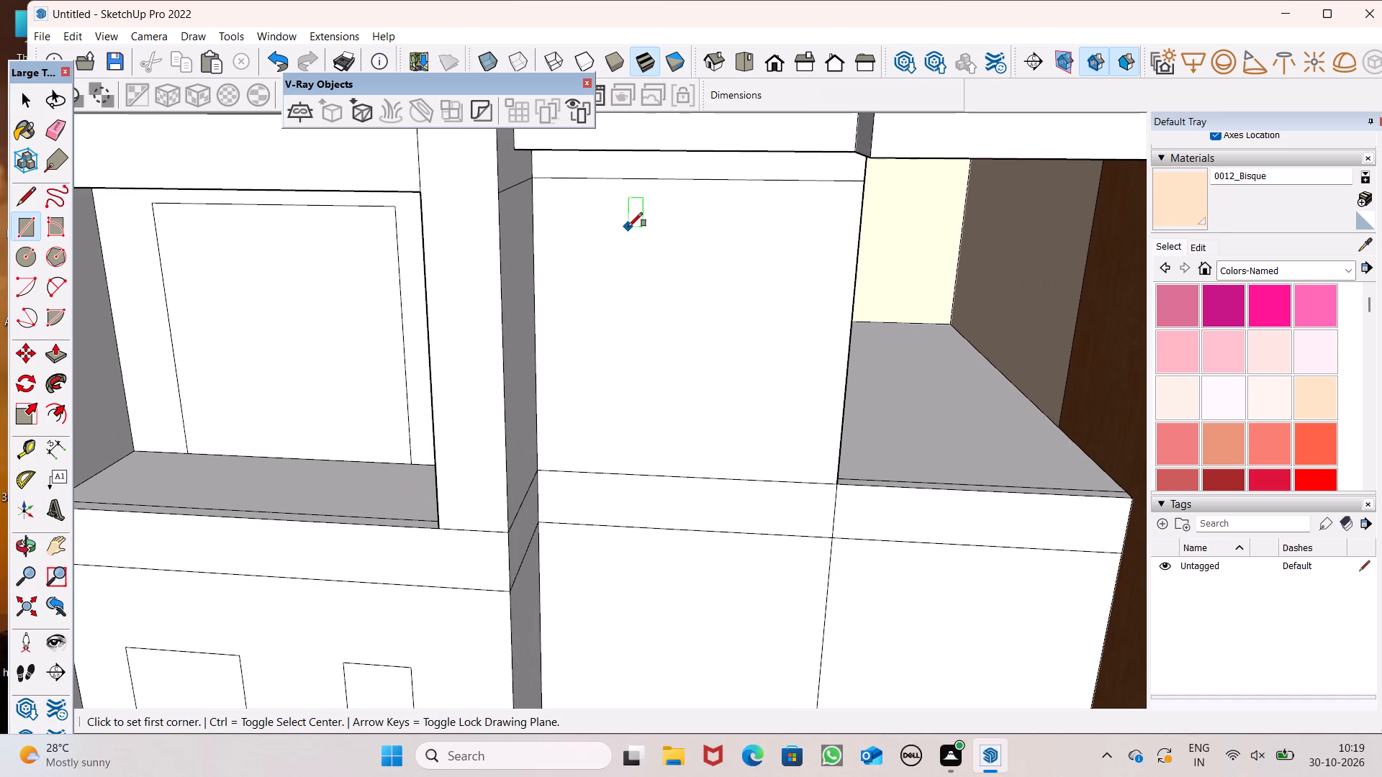
{"action": "left_click", "coordinate": [578, 227]}
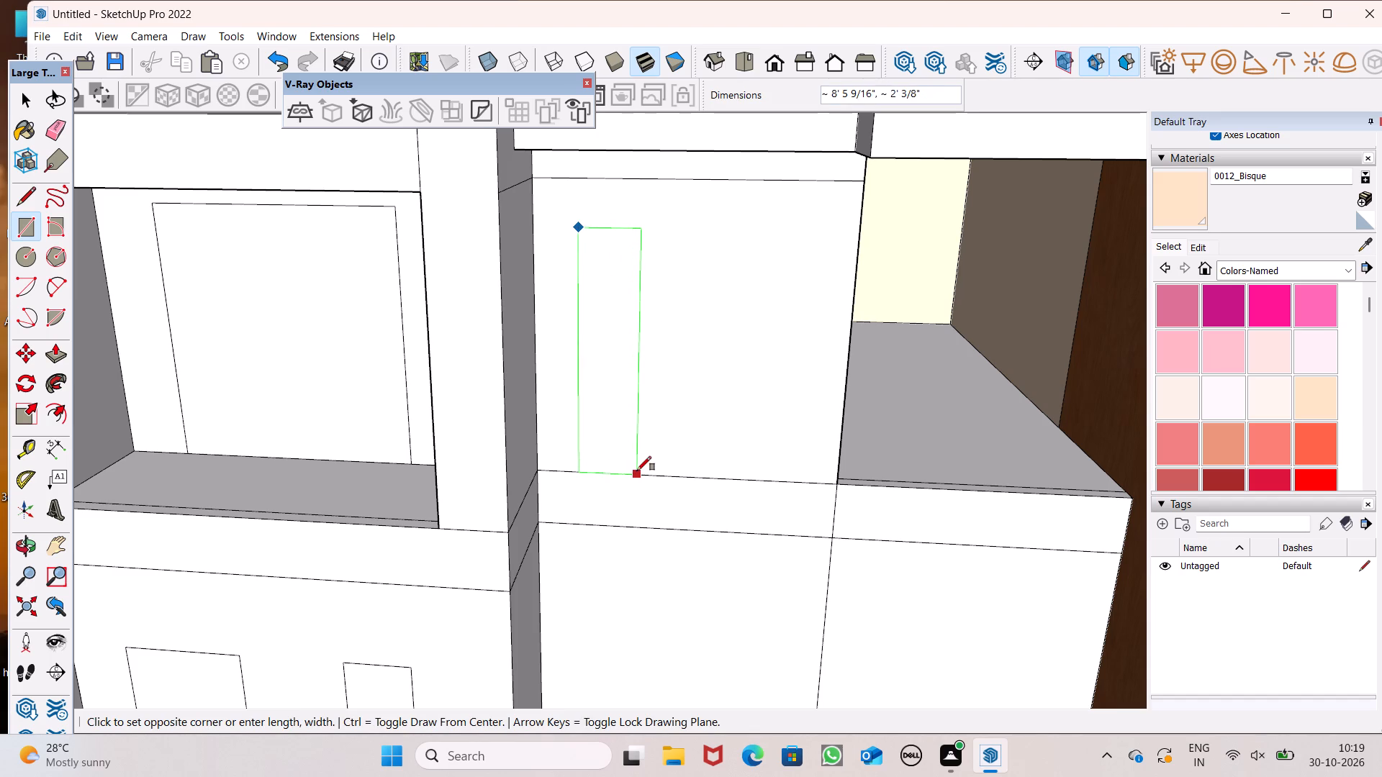
{"action": "scroll", "coordinate": [637, 471], "scroll_direction": "up", "scroll_amount": 1}
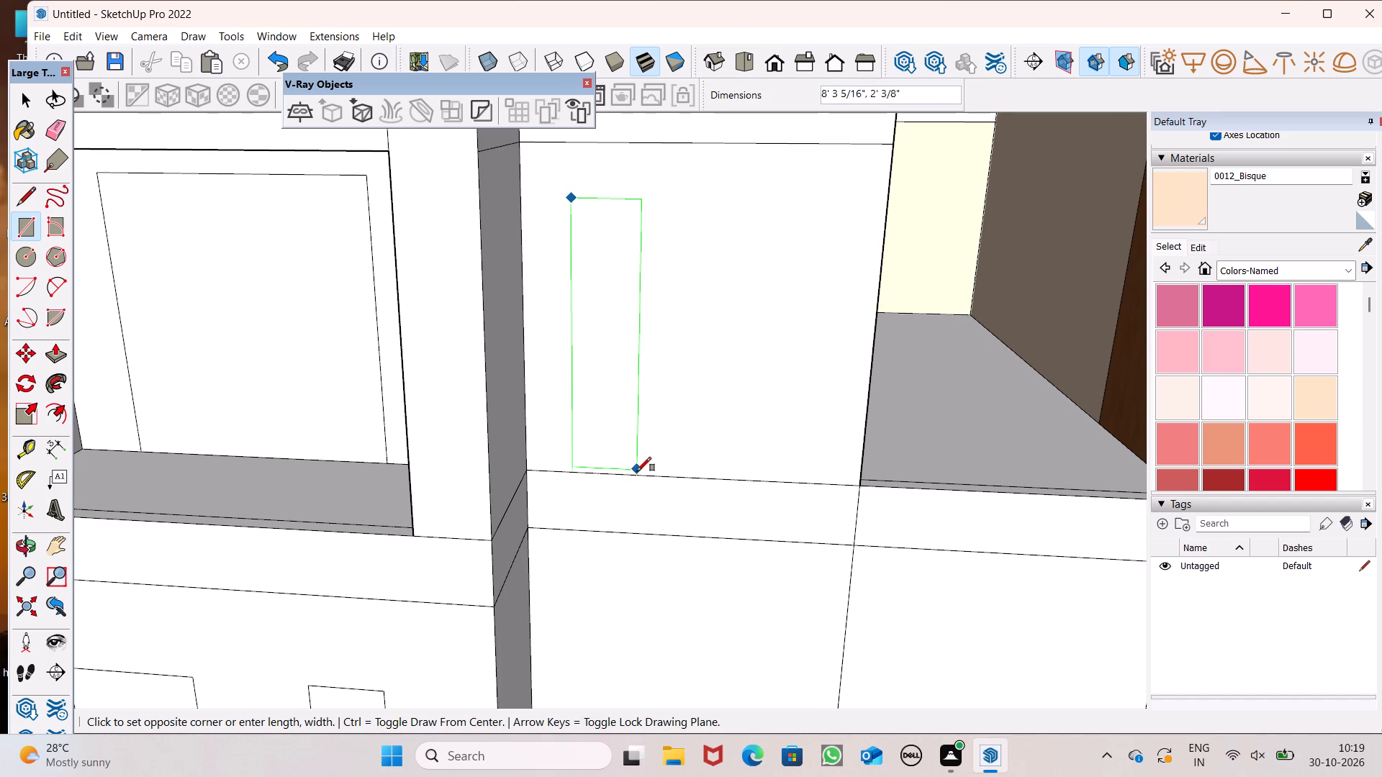
{"action": "left_click", "coordinate": [637, 471]}
{"action": "key", "text": "space"}
Move the narrow first-floor rectangle with its edges by about 1/16".
{"action": "double_click", "coordinate": [616, 437]}
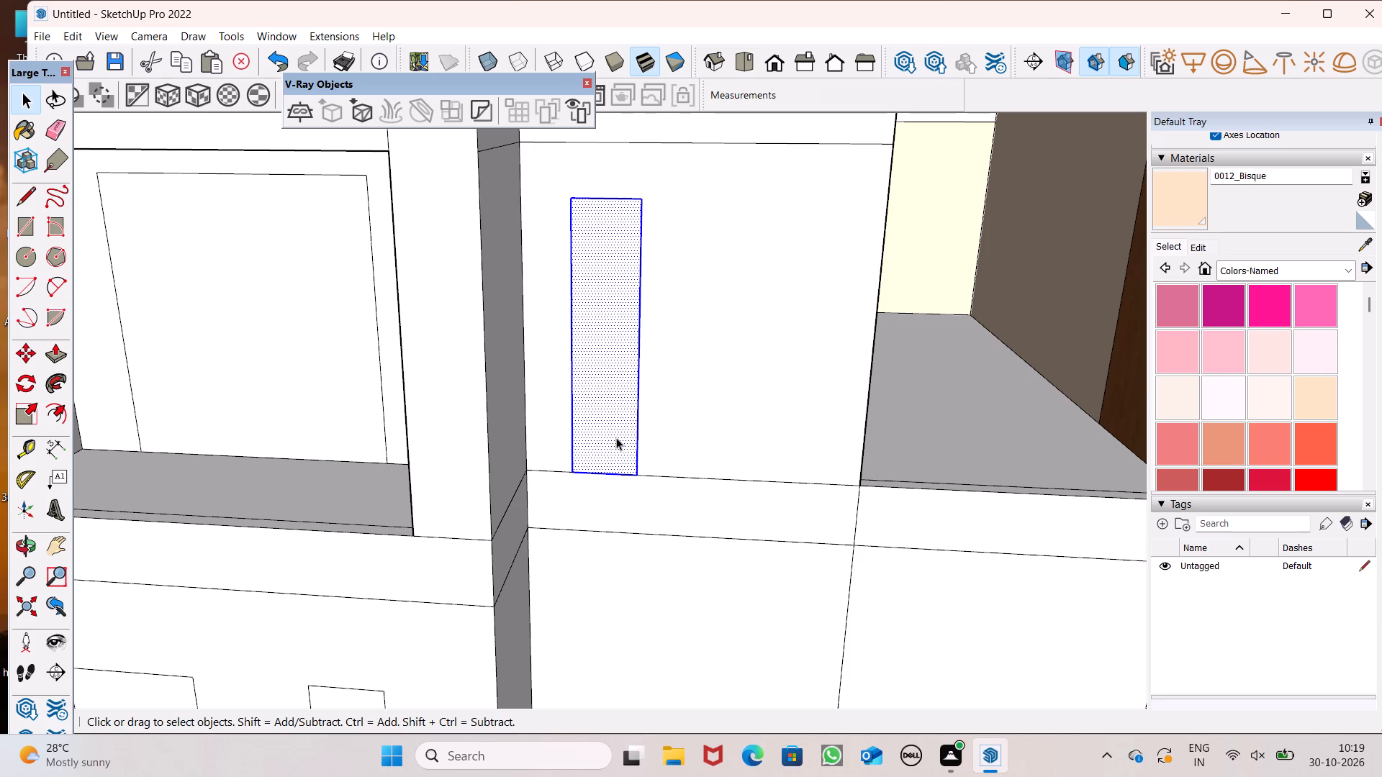
{"action": "key", "text": "m"}
{"action": "key", "text": "Return"}
{"action": "left_click", "coordinate": [625, 447]}
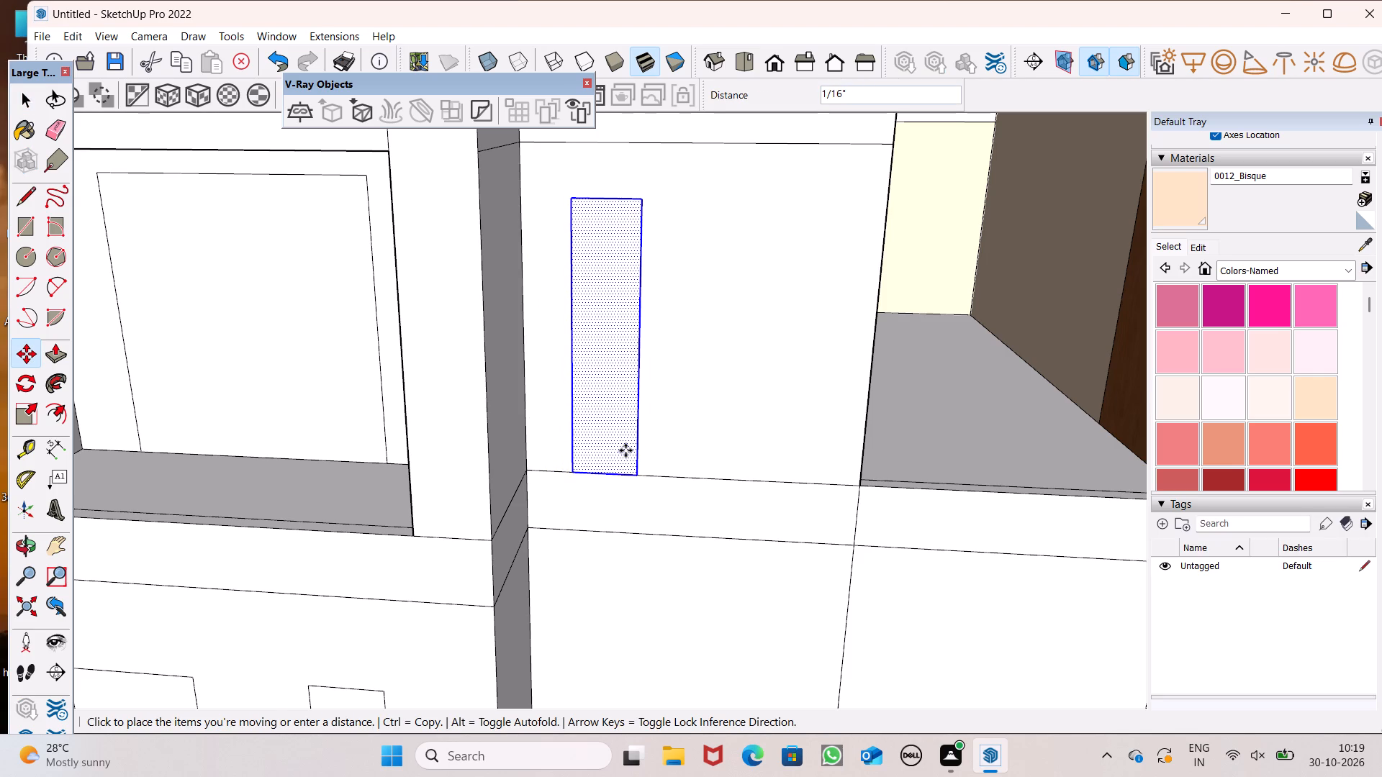
{"action": "left_click", "coordinate": [625, 450]}
{"action": "key", "text": "space"}
{"action": "scroll", "coordinate": [631, 450], "scroll_direction": "down", "scroll_amount": 7}
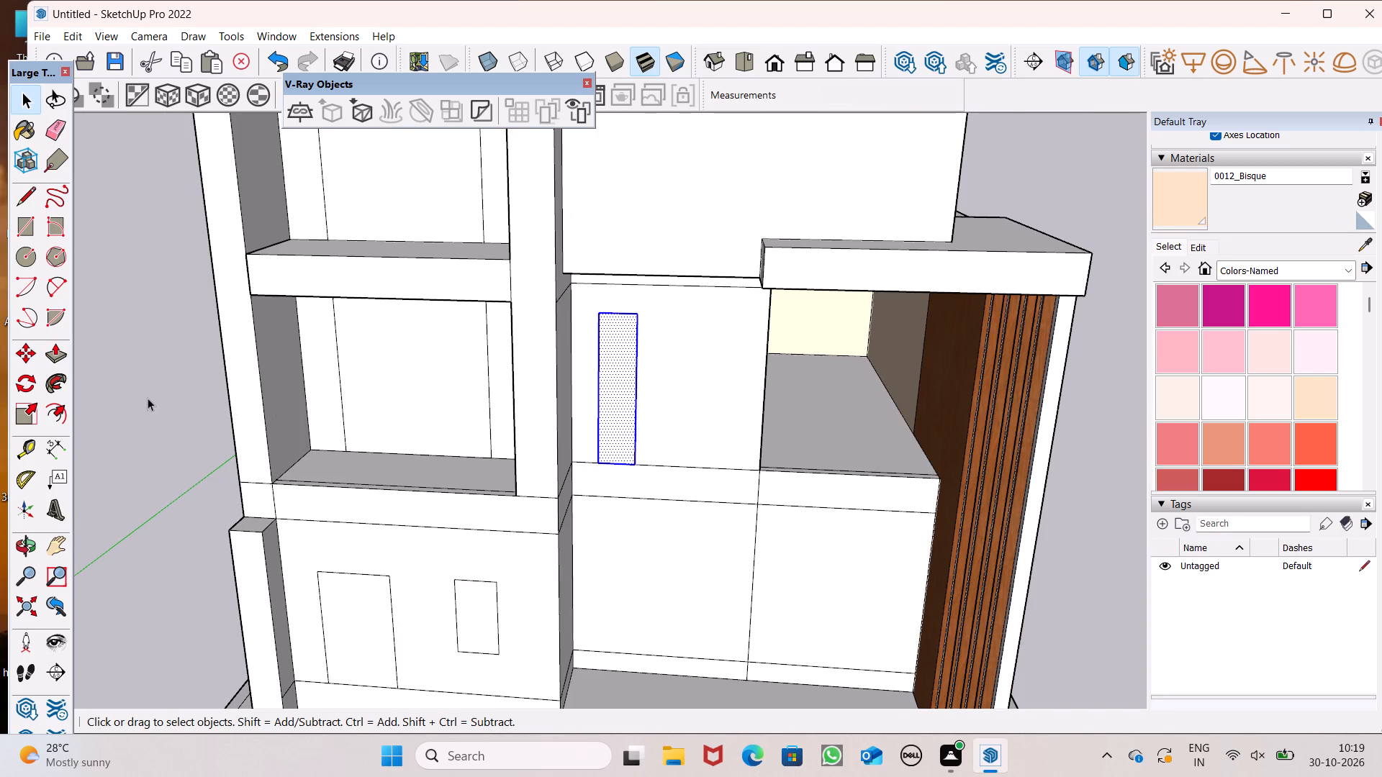
{"action": "left_click", "coordinate": [148, 398]}
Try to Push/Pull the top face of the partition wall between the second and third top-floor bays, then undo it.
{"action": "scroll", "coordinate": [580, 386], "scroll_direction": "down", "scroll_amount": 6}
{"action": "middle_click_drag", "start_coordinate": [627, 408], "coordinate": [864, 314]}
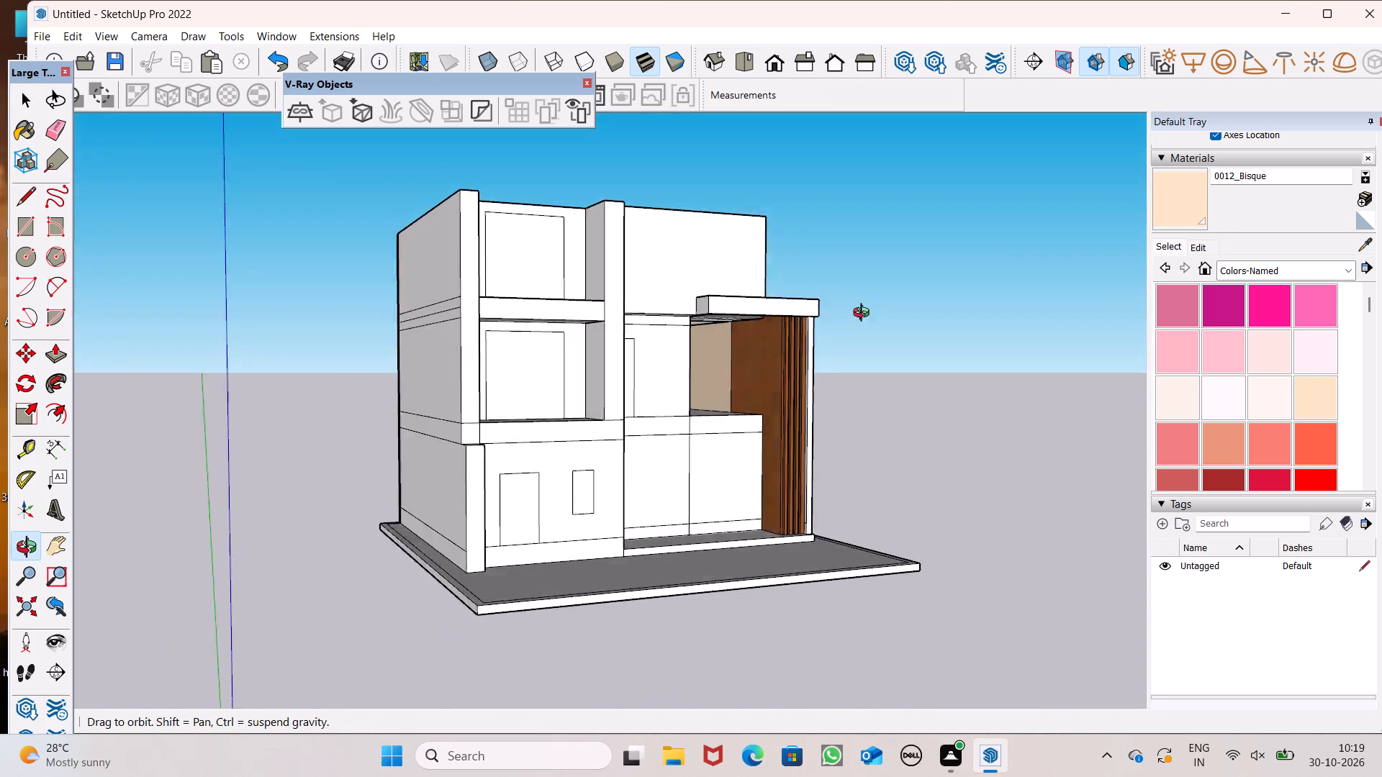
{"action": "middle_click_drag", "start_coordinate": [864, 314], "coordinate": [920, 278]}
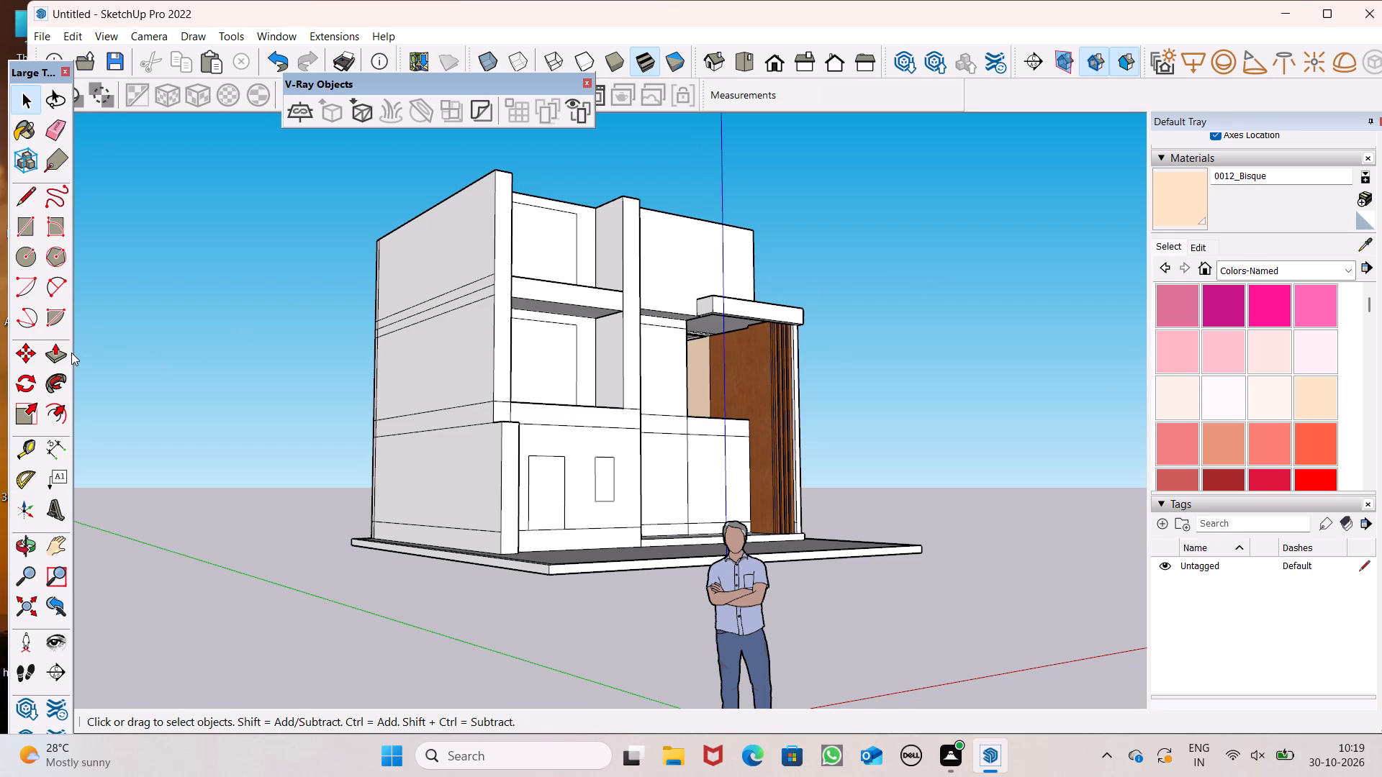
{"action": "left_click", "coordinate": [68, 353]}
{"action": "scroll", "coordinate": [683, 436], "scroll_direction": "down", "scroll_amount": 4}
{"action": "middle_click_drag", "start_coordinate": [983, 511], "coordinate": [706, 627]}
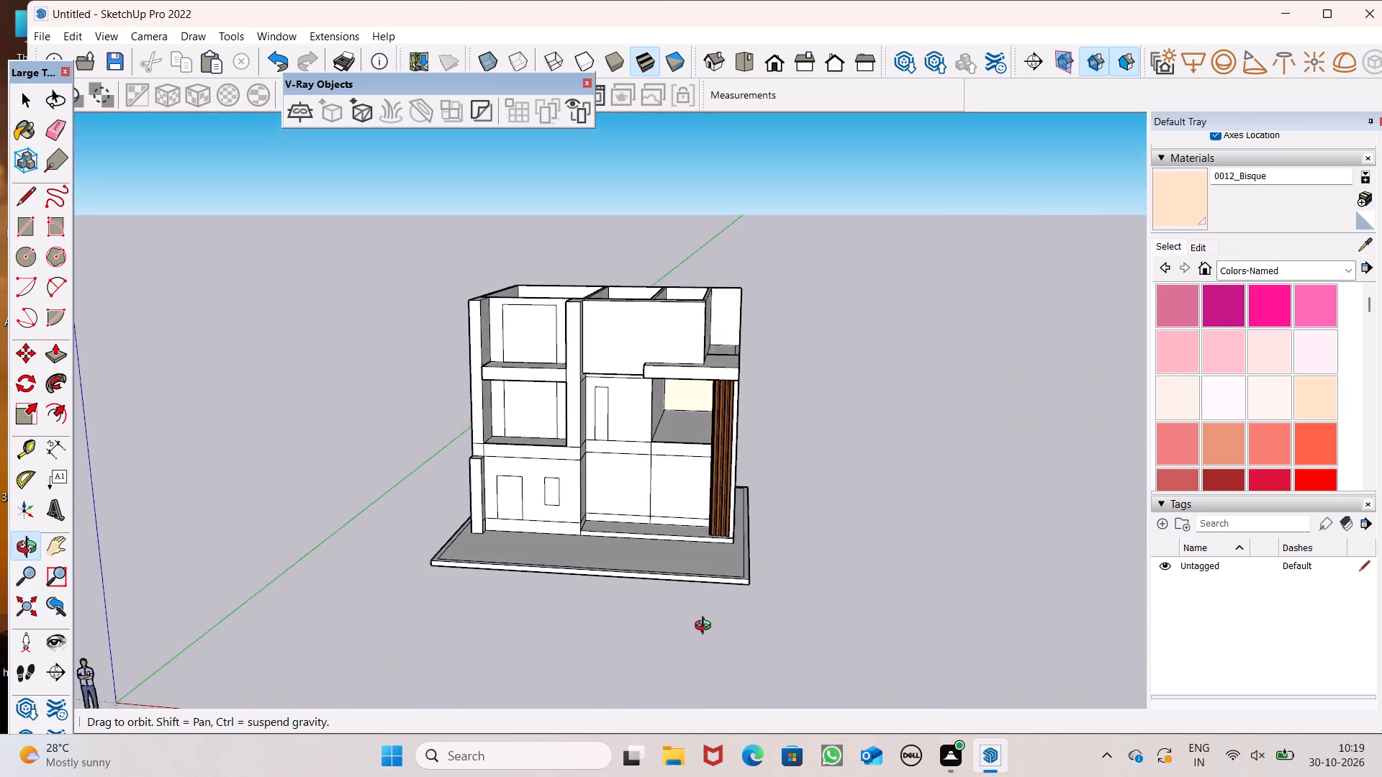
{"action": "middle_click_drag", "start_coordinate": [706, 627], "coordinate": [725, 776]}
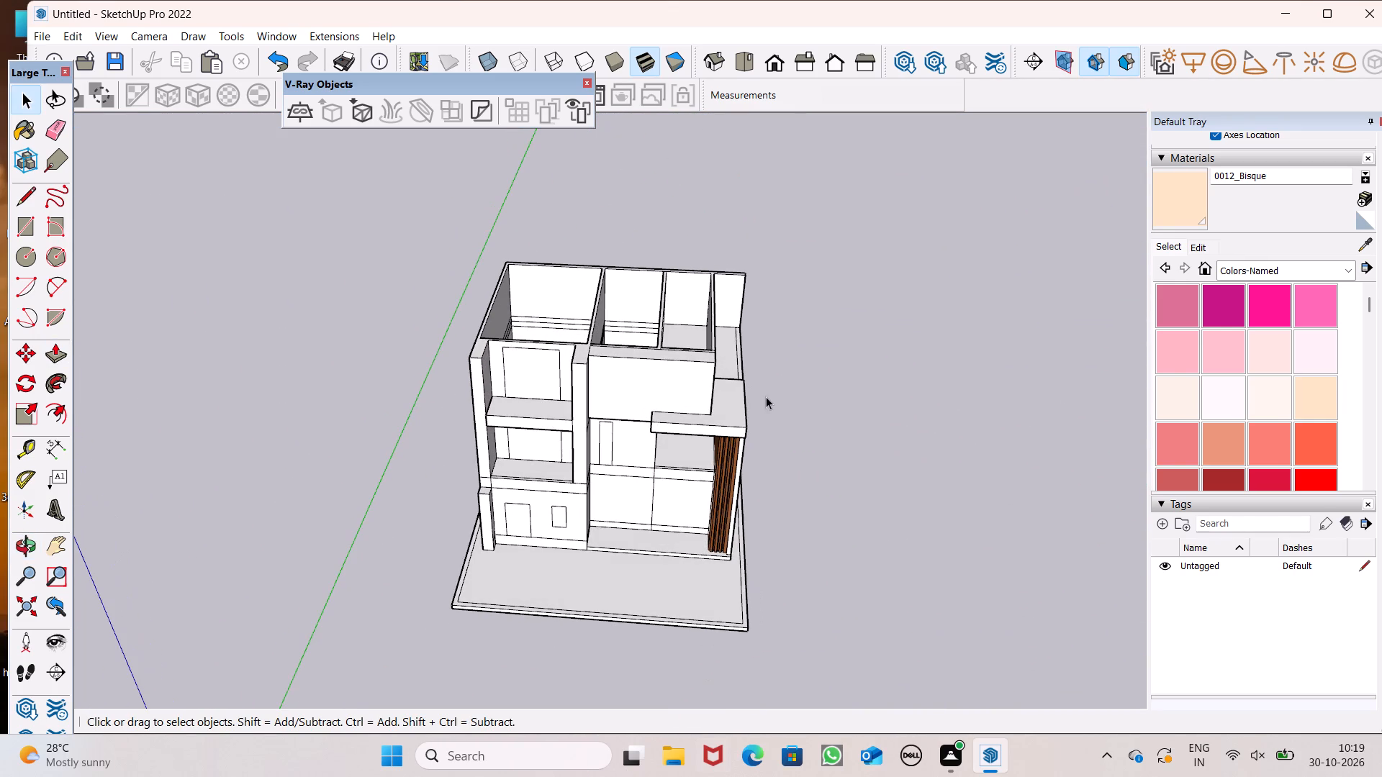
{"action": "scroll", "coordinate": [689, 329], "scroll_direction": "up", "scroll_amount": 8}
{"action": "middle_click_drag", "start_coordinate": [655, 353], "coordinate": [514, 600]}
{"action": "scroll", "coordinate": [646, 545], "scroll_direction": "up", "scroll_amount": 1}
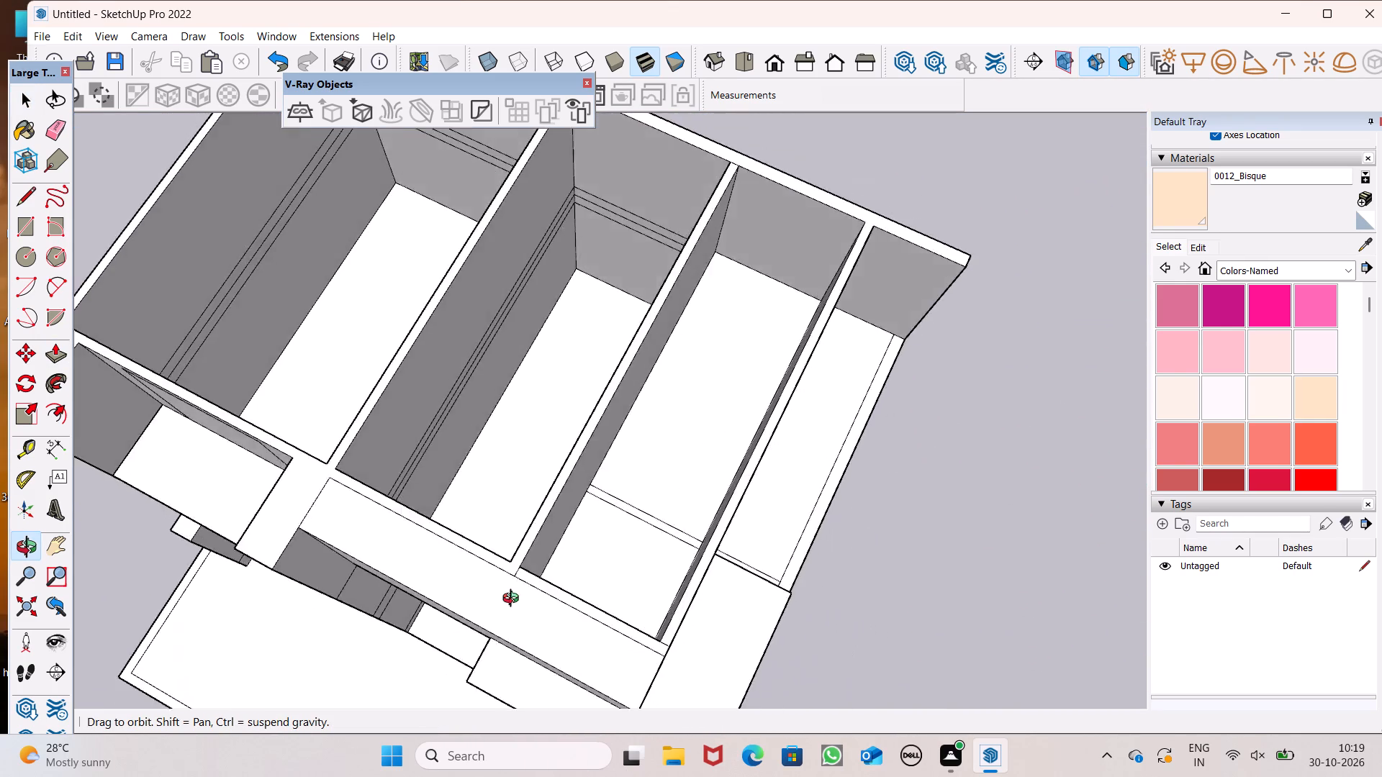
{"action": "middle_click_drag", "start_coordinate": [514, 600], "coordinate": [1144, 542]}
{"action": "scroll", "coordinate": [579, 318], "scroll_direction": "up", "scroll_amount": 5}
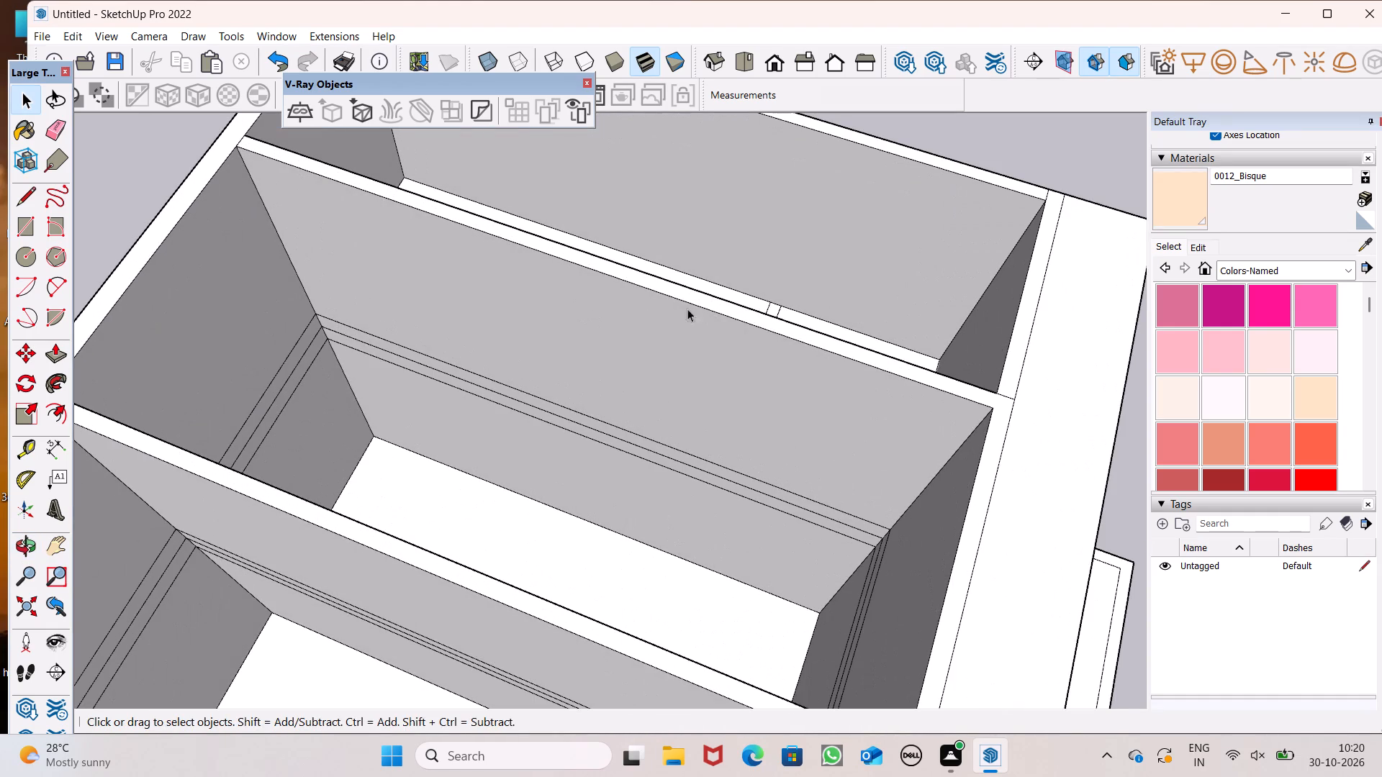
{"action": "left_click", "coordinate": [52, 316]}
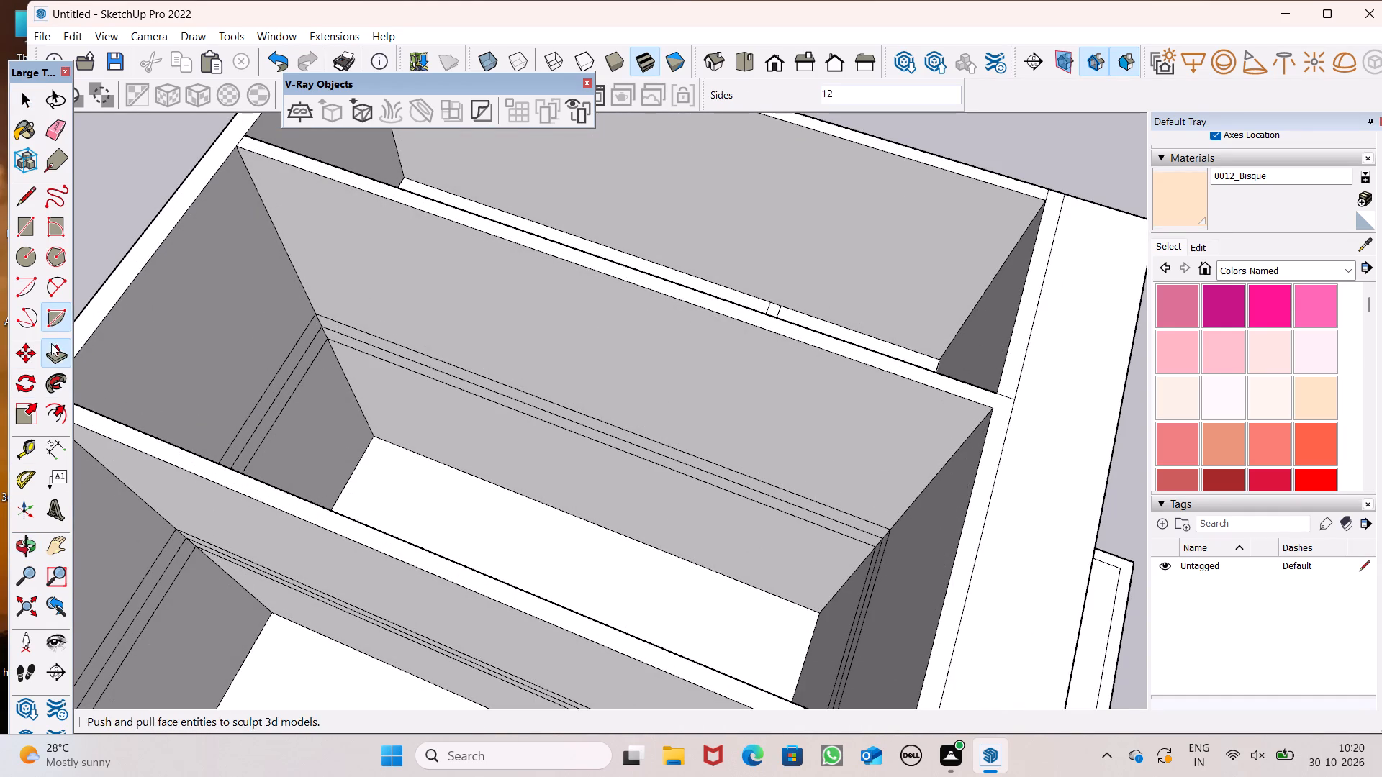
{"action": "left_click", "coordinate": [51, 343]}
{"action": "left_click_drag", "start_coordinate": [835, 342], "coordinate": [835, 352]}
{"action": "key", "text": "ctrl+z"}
Draw a 6" line across the top of that partition wall where it meets the front wall, separating its top face.
{"action": "scroll", "coordinate": [648, 337], "scroll_direction": "down", "scroll_amount": 1}
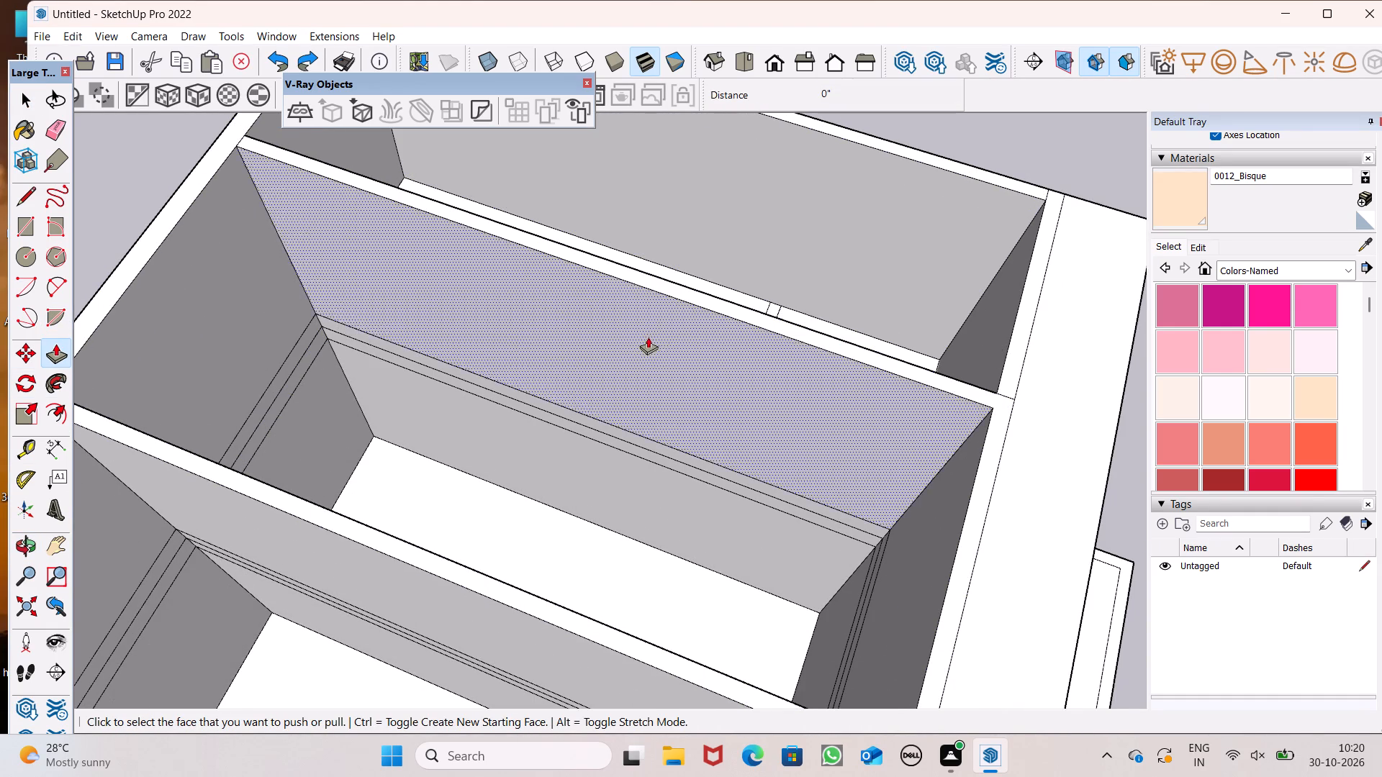
{"action": "scroll", "coordinate": [648, 337], "scroll_direction": "down", "scroll_amount": 1}
{"action": "left_click", "coordinate": [17, 201]}
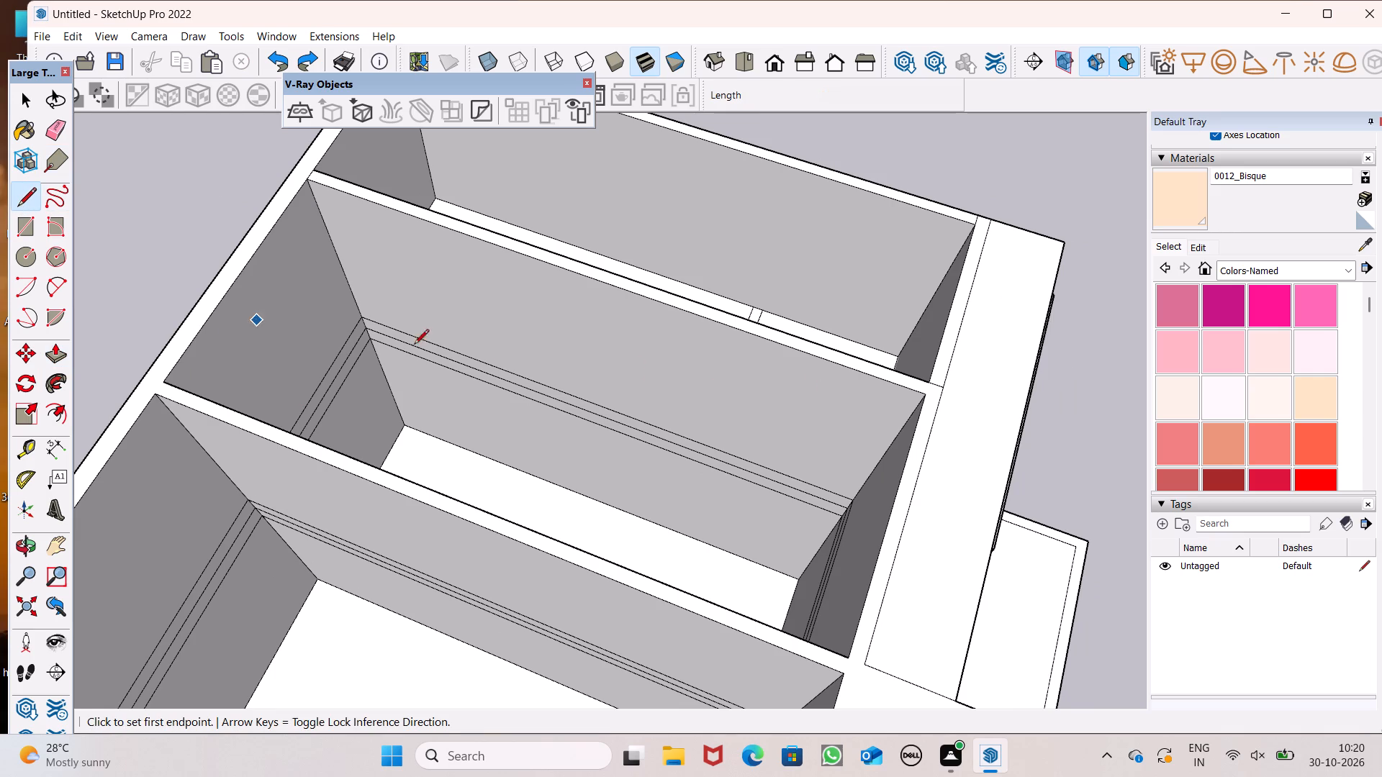
{"action": "scroll", "coordinate": [997, 391], "scroll_direction": "up", "scroll_amount": 5}
{"action": "left_click", "coordinate": [882, 400]}
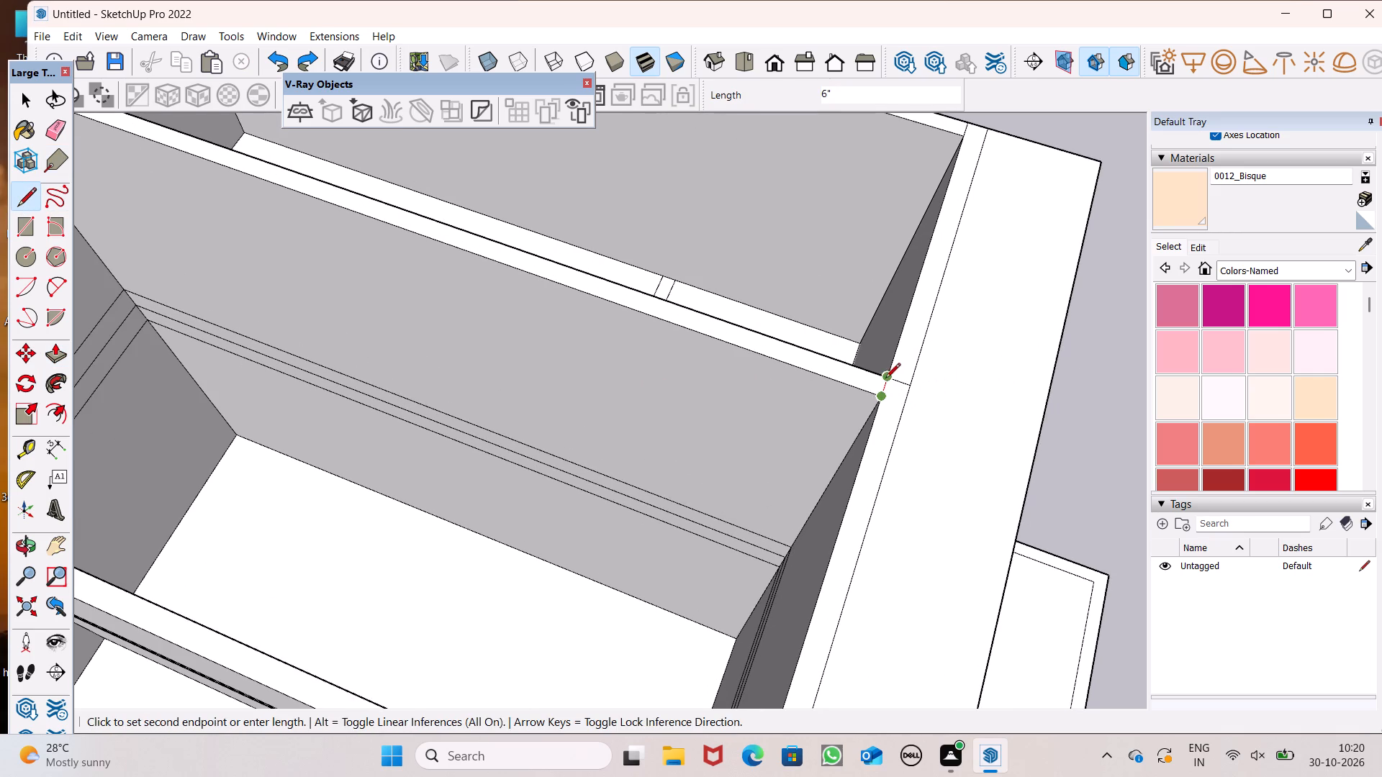
{"action": "left_click", "coordinate": [886, 378]}
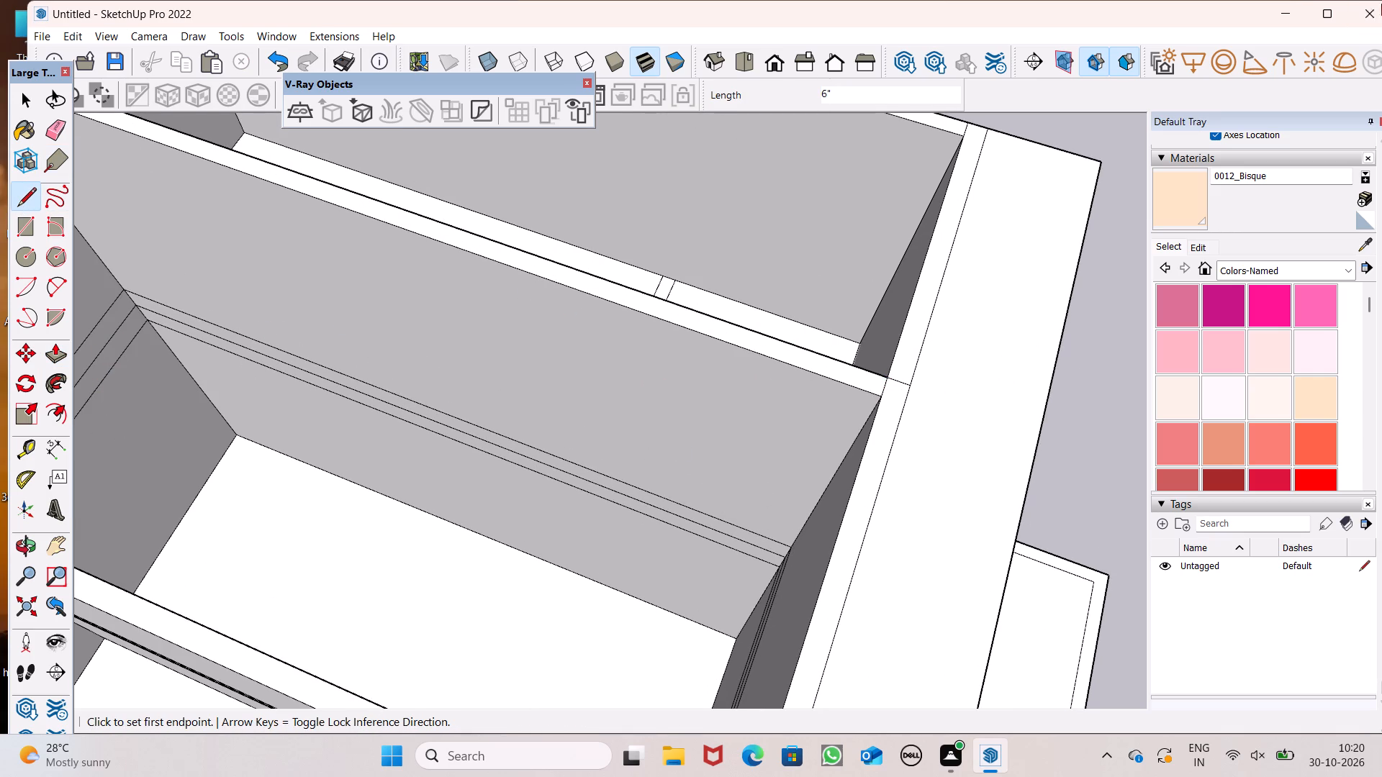
Push/Pull the separated top face of the partition wall down 10'.
{"action": "left_click", "coordinate": [48, 356]}
{"action": "left_click_drag", "start_coordinate": [652, 303], "coordinate": [653, 304]}
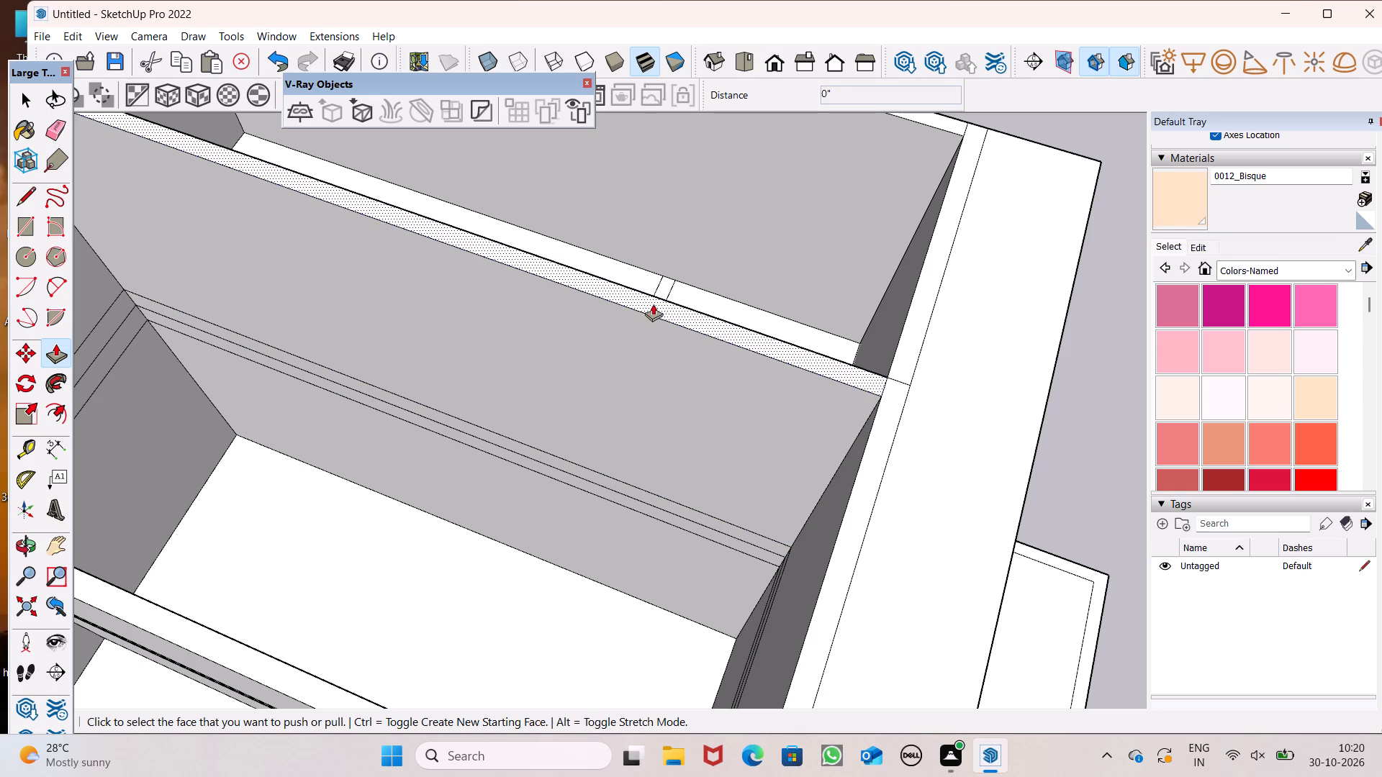
{"action": "left_click_drag", "start_coordinate": [653, 304], "coordinate": [687, 471]}
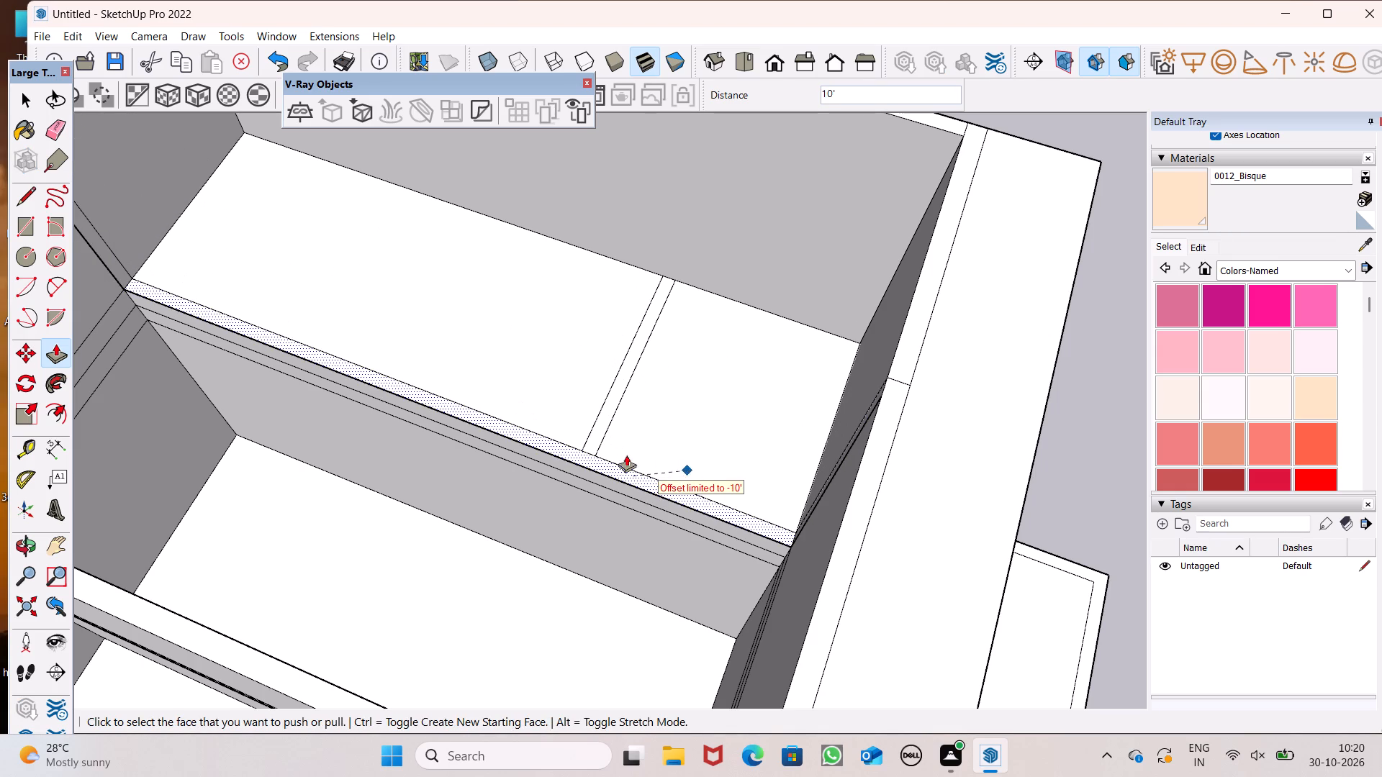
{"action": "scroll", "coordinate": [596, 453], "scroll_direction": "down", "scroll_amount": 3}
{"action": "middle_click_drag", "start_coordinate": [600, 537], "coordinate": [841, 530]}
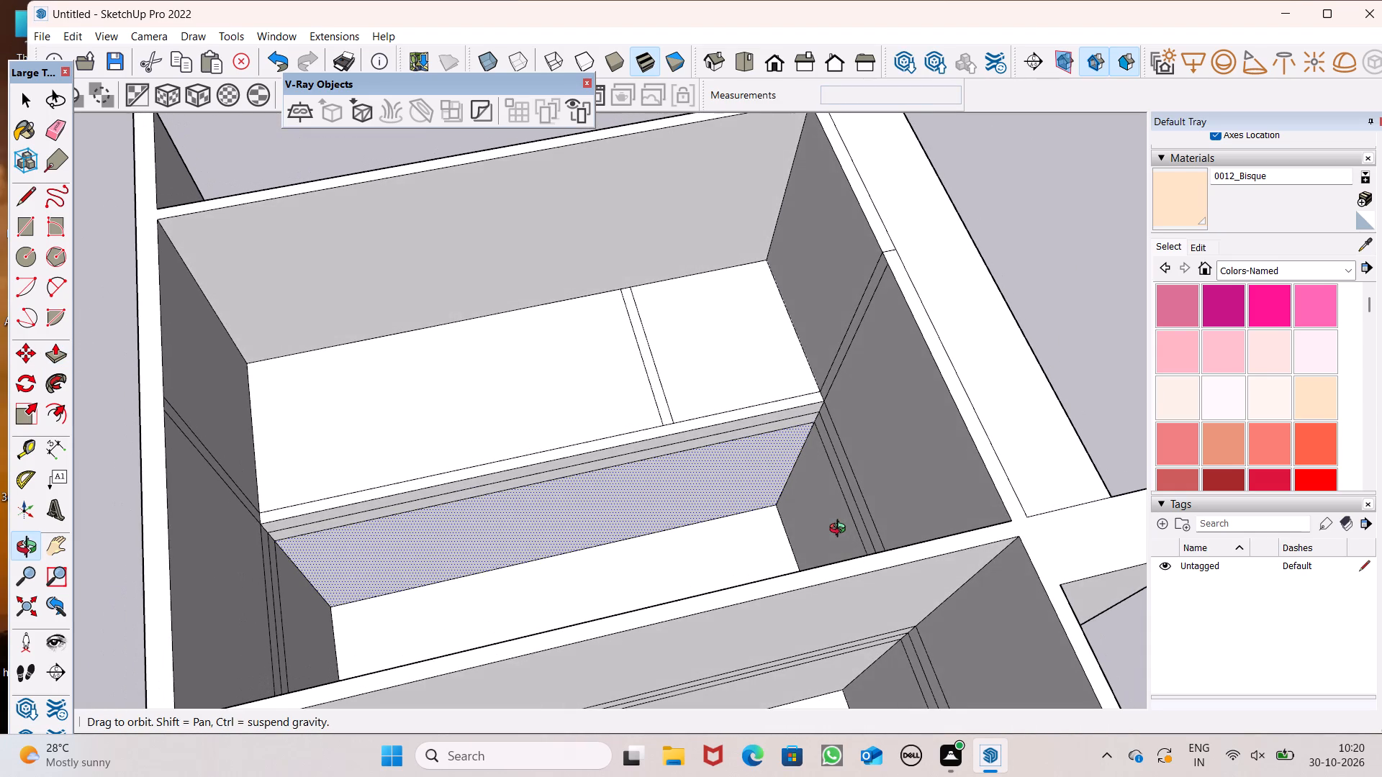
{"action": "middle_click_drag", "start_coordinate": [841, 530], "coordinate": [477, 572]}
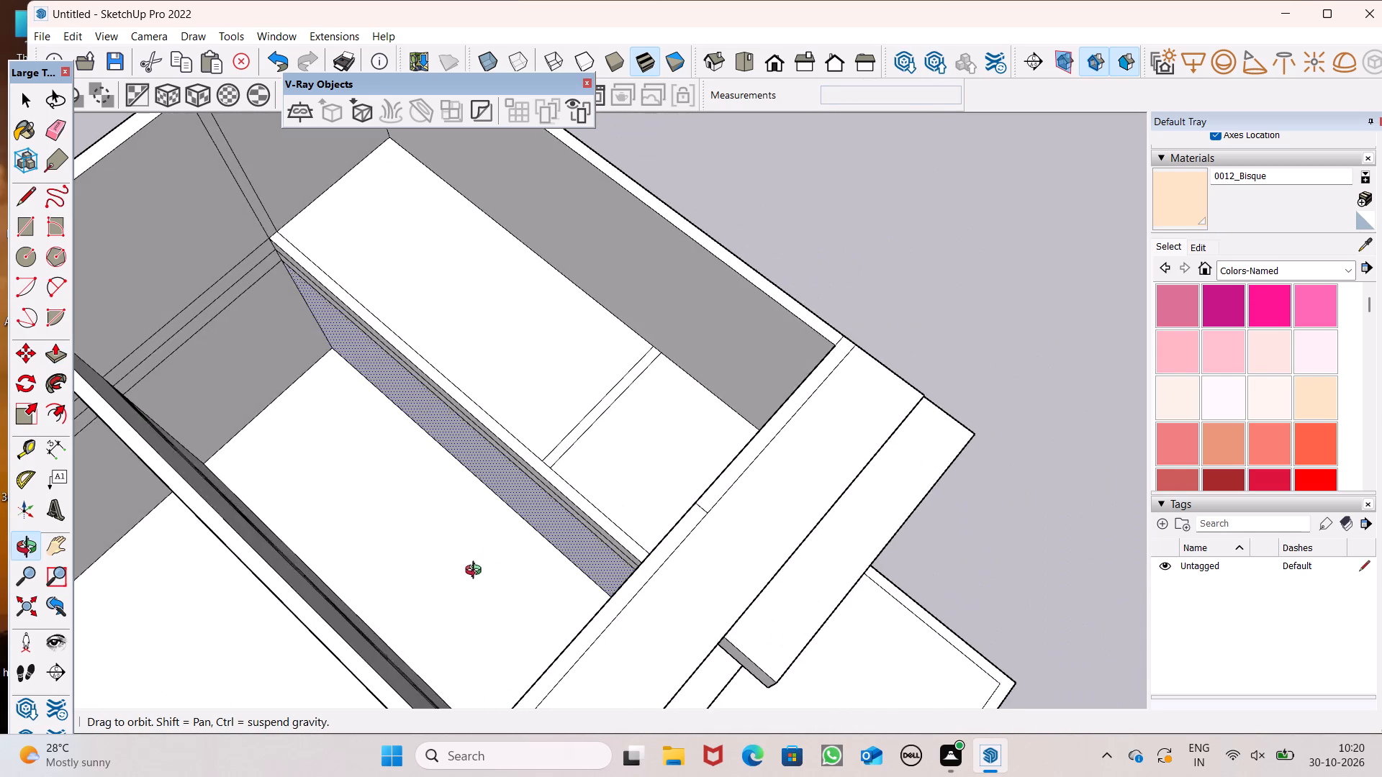
Erase the two short cross lines and the long wall line left on the top-floor bay's floor beside the lowered partition.
{"action": "middle_click_drag", "start_coordinate": [477, 572], "coordinate": [681, 519]}
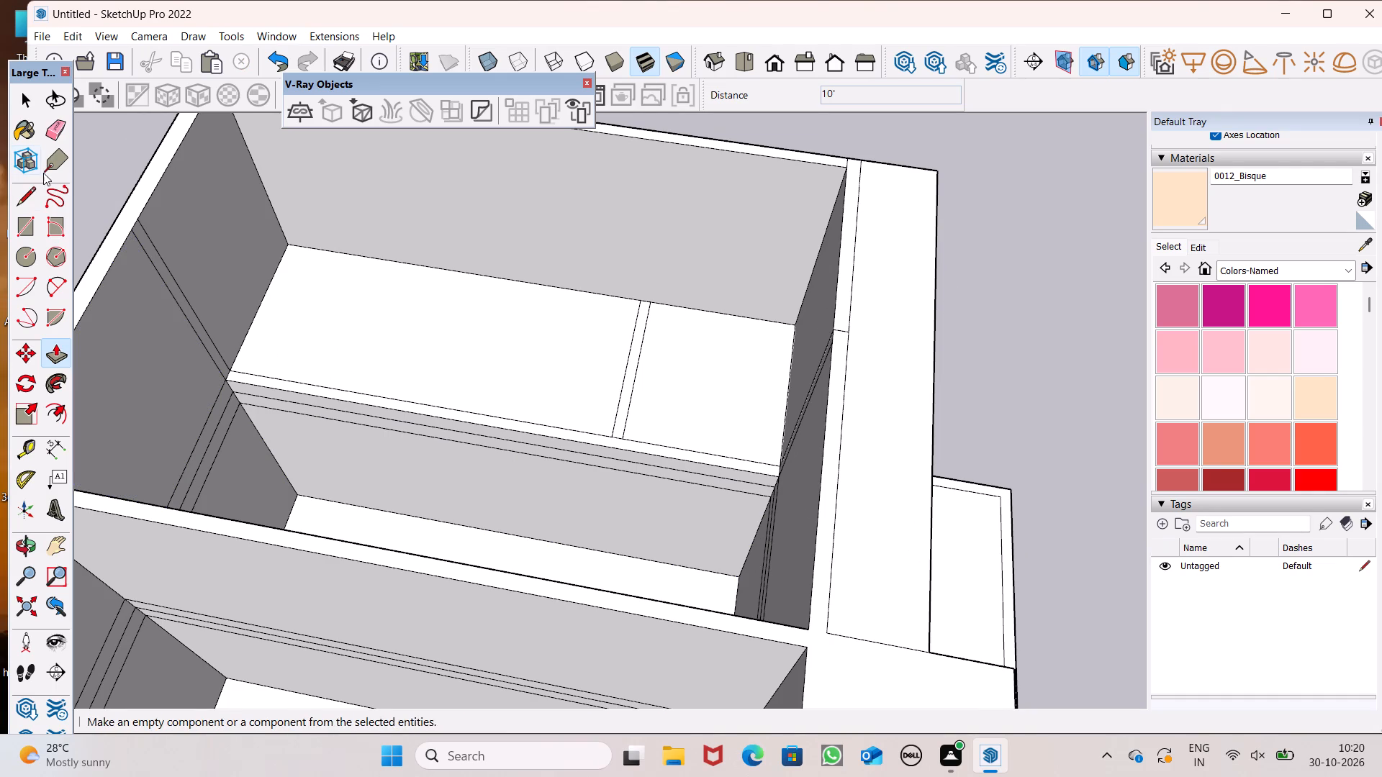
{"action": "left_click", "coordinate": [60, 130]}
{"action": "scroll", "coordinate": [387, 289], "scroll_direction": "up", "scroll_amount": 4}
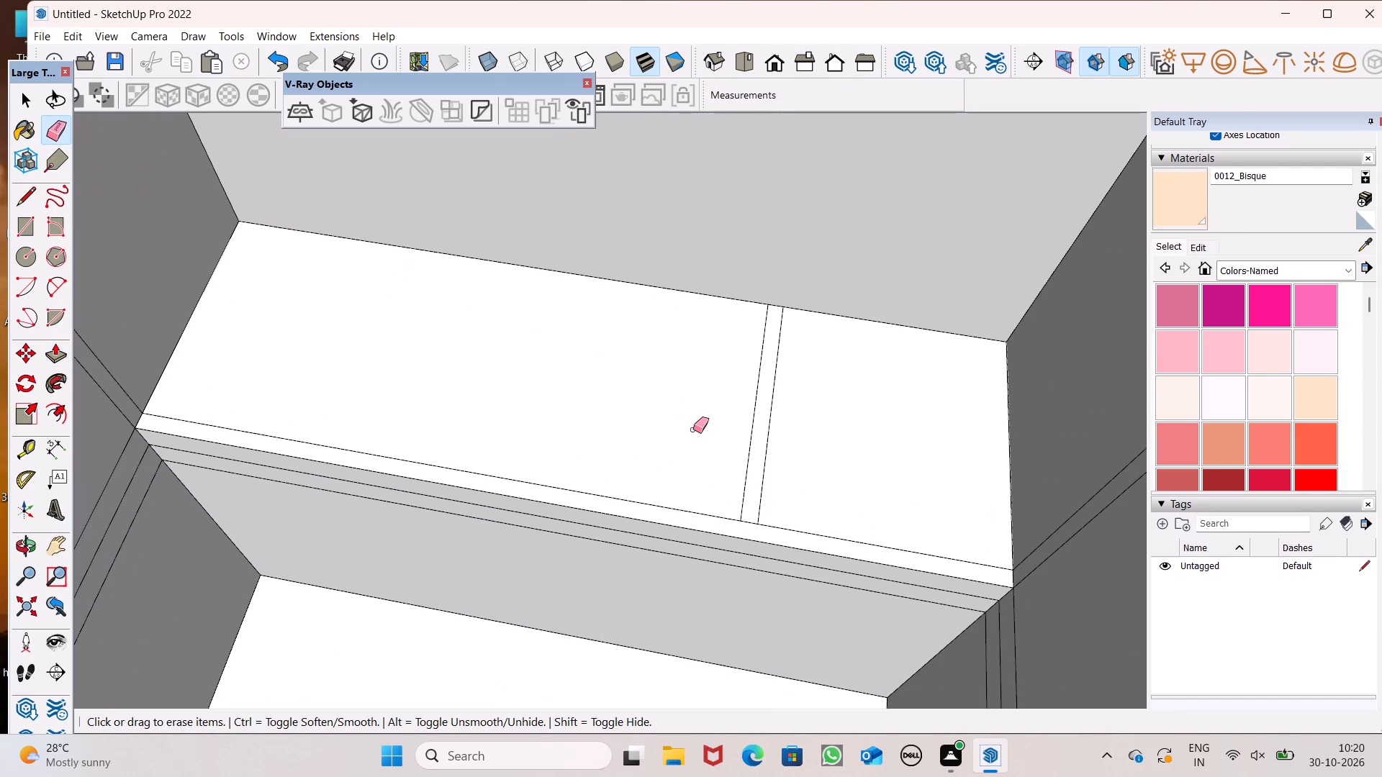
{"action": "left_click_drag", "start_coordinate": [697, 430], "coordinate": [777, 464]}
{"action": "left_click_drag", "start_coordinate": [754, 502], "coordinate": [733, 522]}
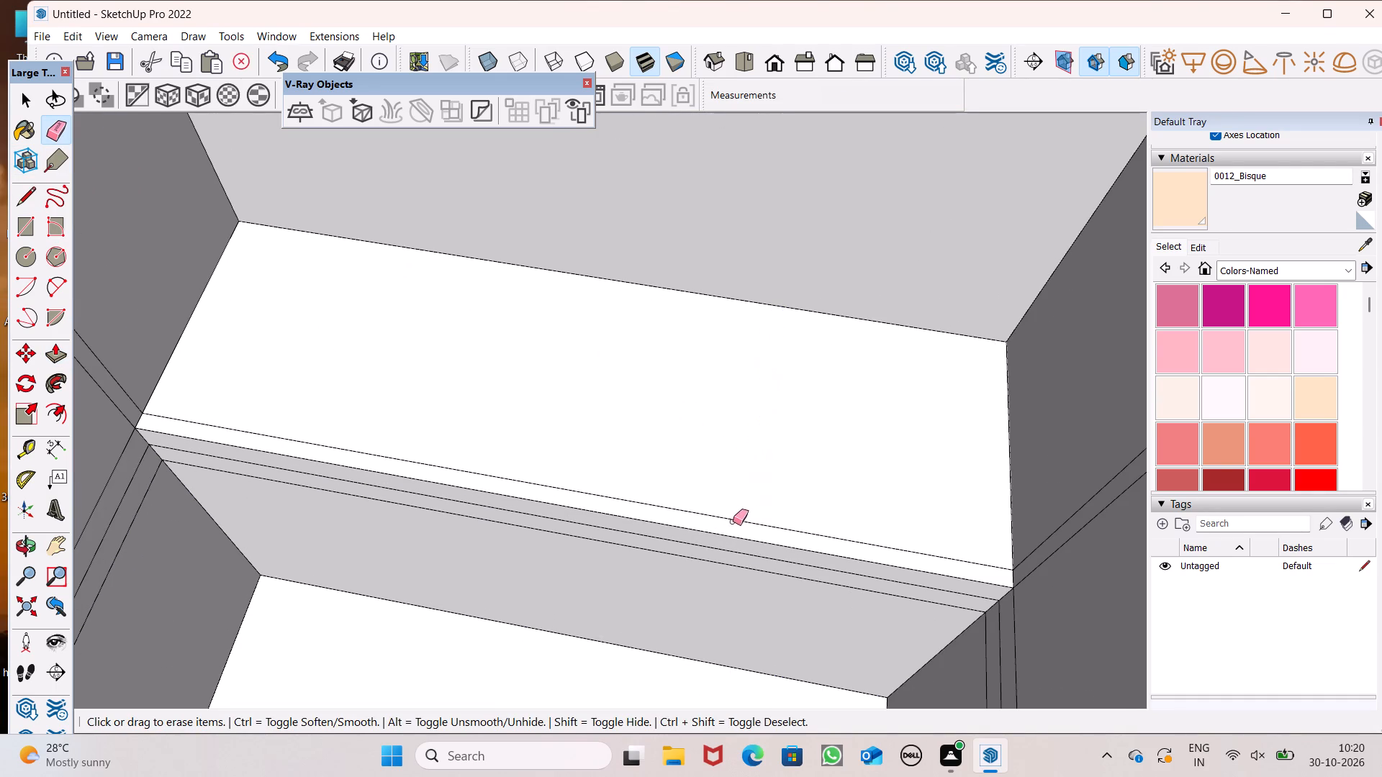
{"action": "left_click_drag", "start_coordinate": [733, 522], "coordinate": [725, 521]}
{"action": "left_click_drag", "start_coordinate": [656, 501], "coordinate": [682, 503]}
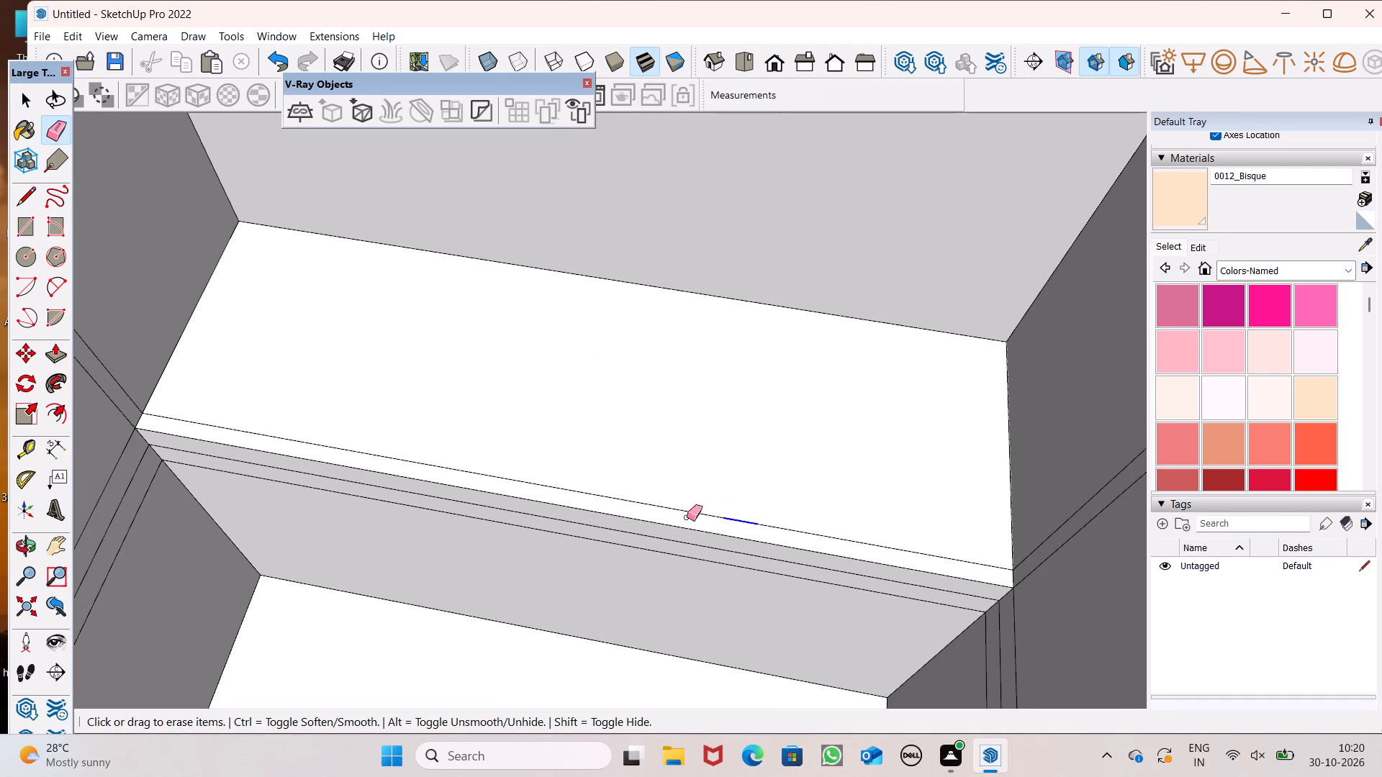
{"action": "left_click", "coordinate": [685, 511]}
{"action": "left_click_drag", "start_coordinate": [771, 527], "coordinate": [785, 524]}
{"action": "scroll", "coordinate": [744, 518], "scroll_direction": "down", "scroll_amount": 3}
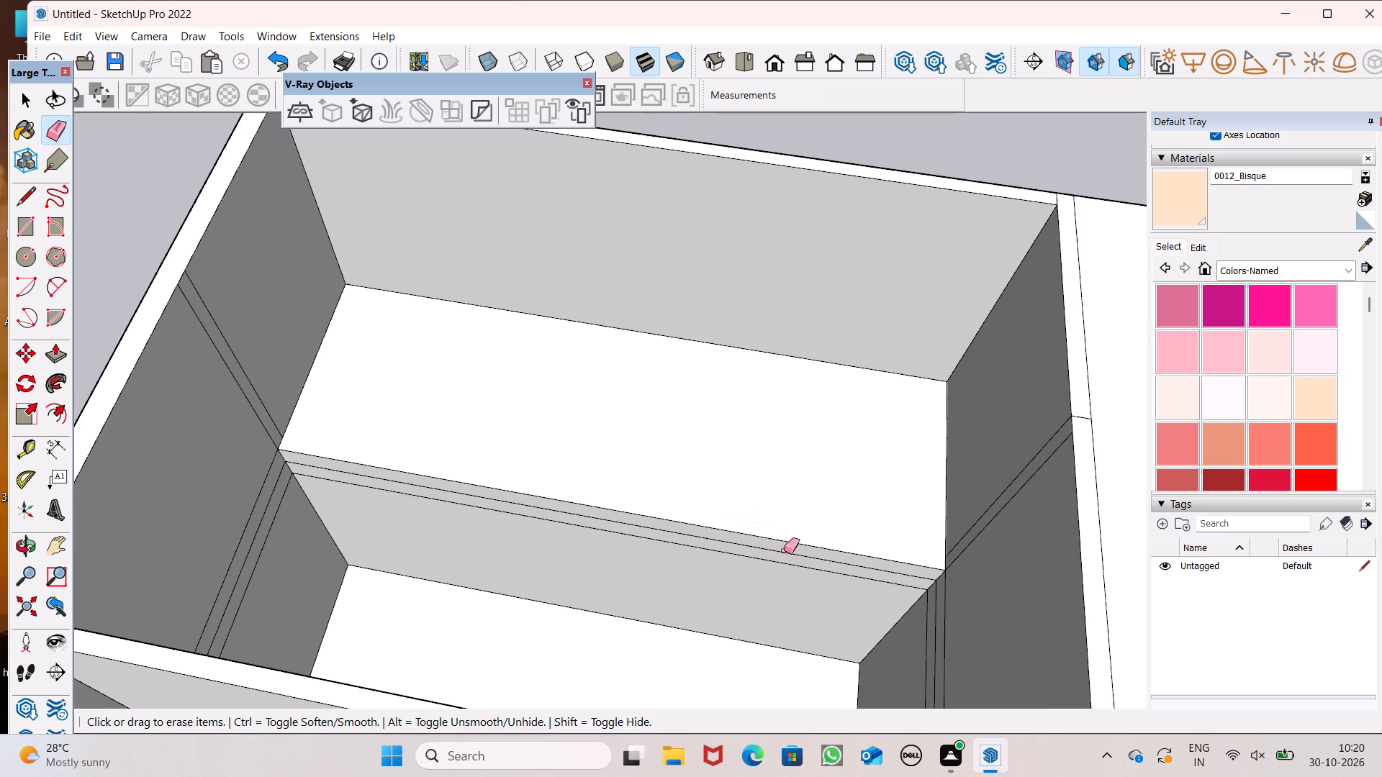
Draw a tall window rectangle about 5' 9" by 1' 11" on the blank upper front wall, near the projecting pillar.
{"action": "middle_click_drag", "start_coordinate": [783, 550], "coordinate": [316, 351]}
{"action": "scroll", "coordinate": [467, 450], "scroll_direction": "down", "scroll_amount": 5}
{"action": "middle_click_drag", "start_coordinate": [649, 612], "coordinate": [633, 593]}
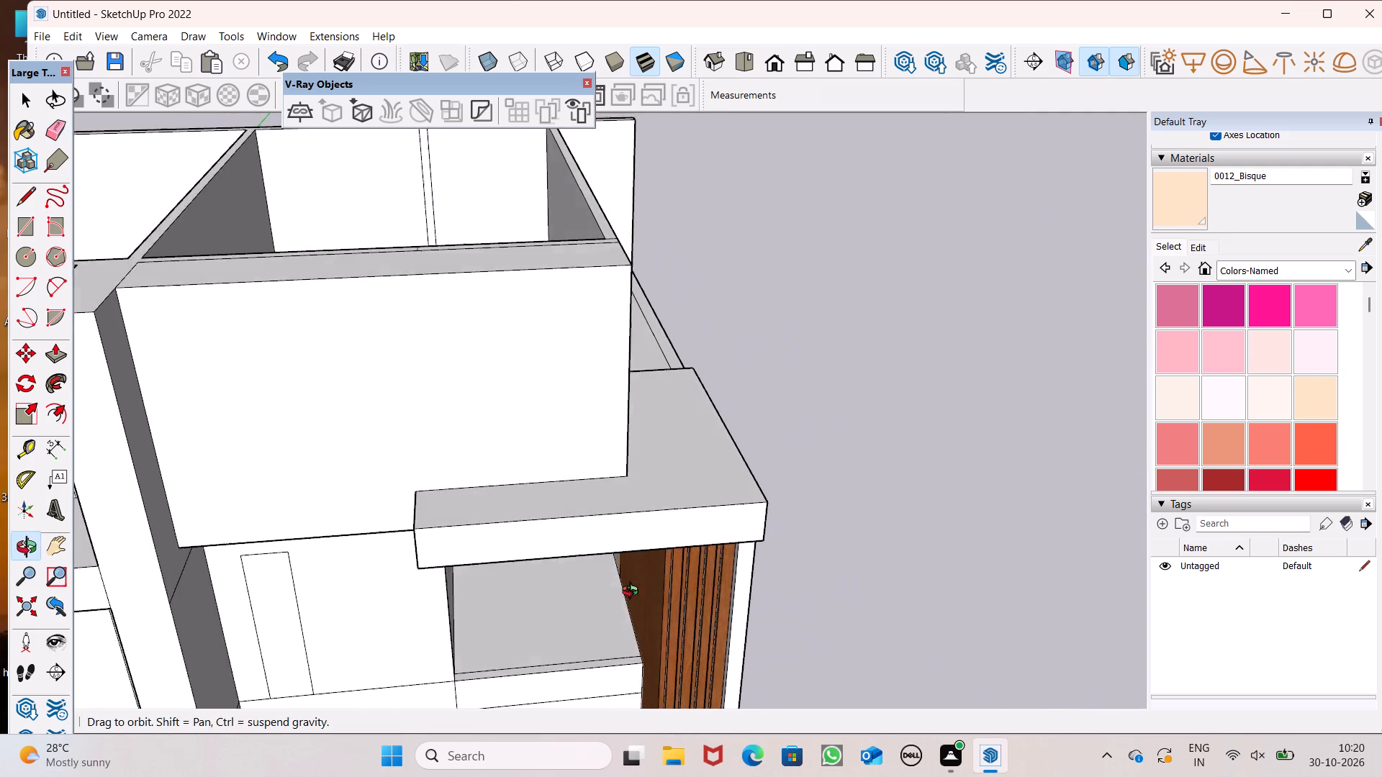
{"action": "middle_click_drag", "start_coordinate": [633, 593], "coordinate": [612, 568]}
{"action": "scroll", "coordinate": [884, 641], "scroll_direction": "down", "scroll_amount": 4}
{"action": "key", "text": "space"}
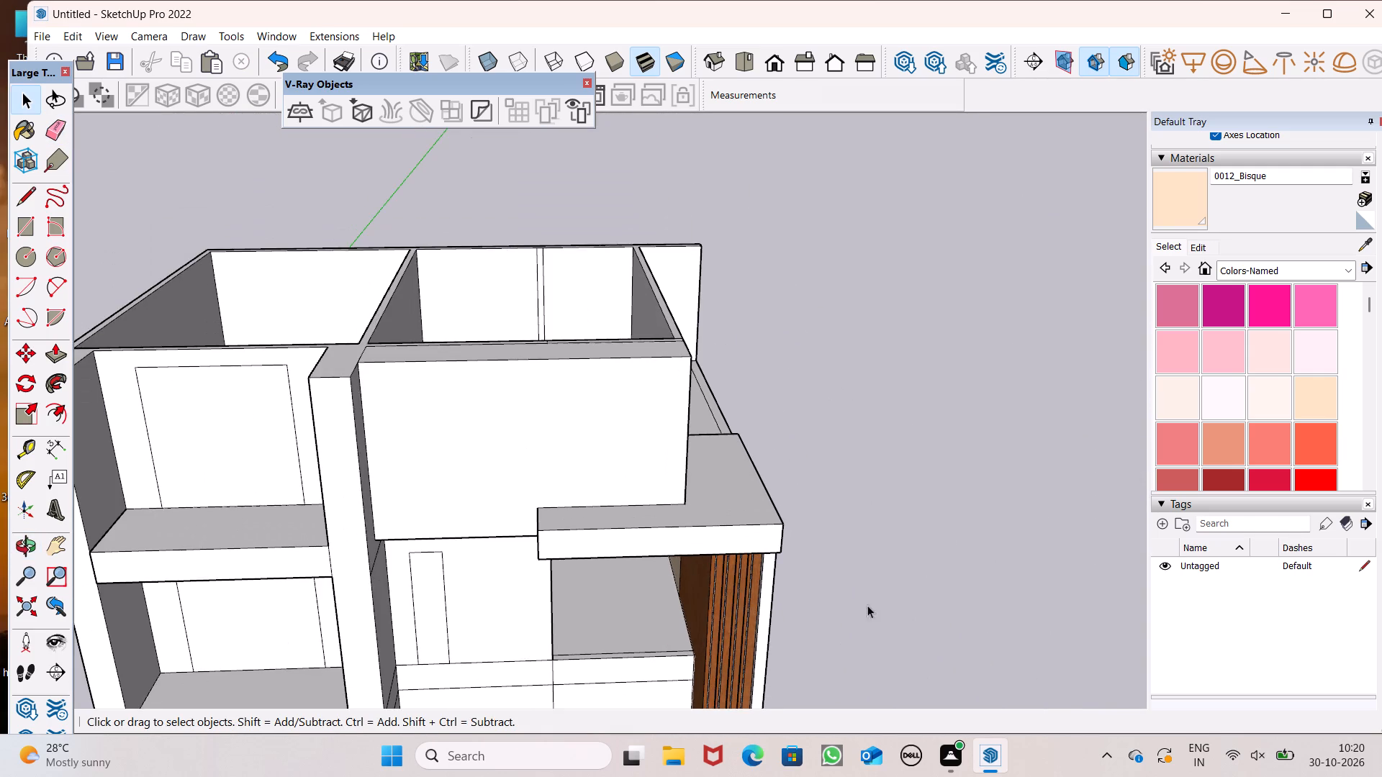
{"action": "scroll", "coordinate": [745, 451], "scroll_direction": "down", "scroll_amount": 4}
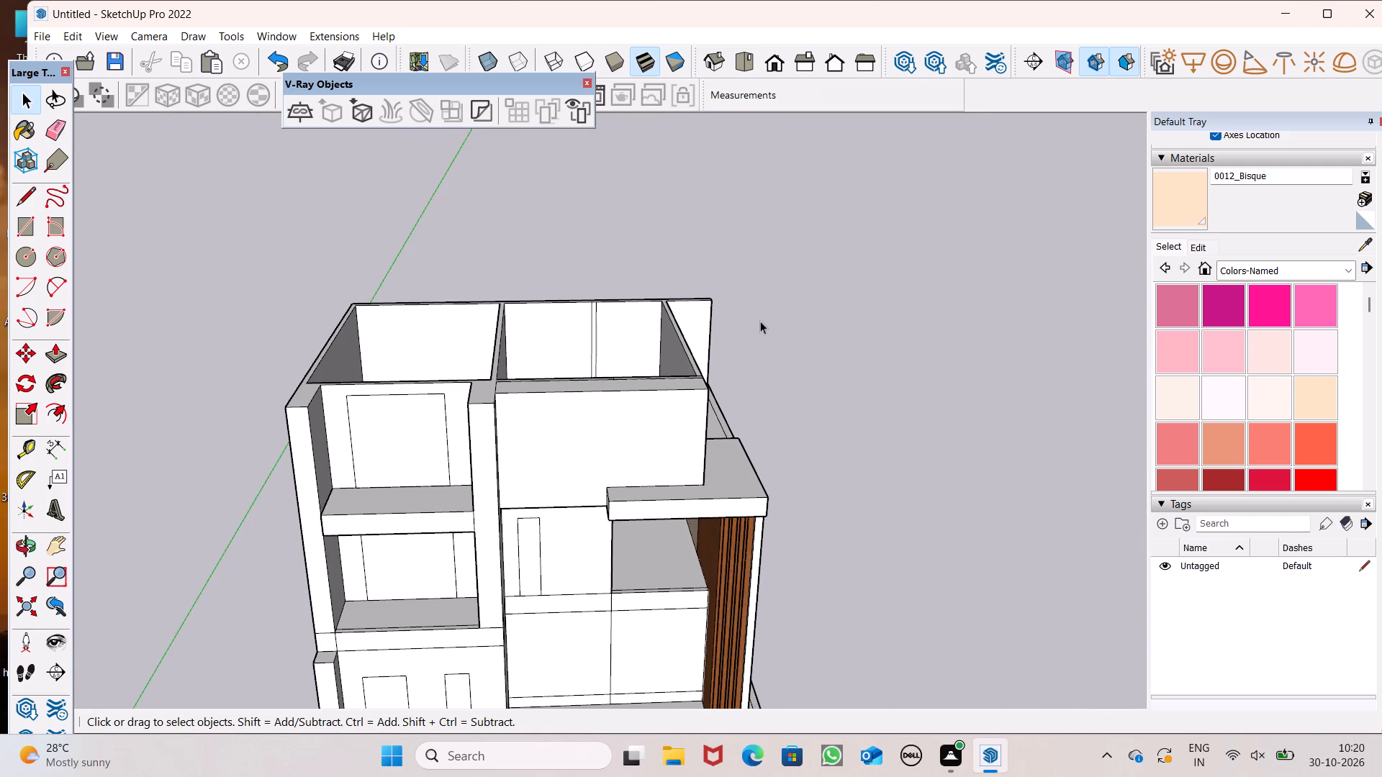
{"action": "middle_click_drag", "start_coordinate": [757, 332], "coordinate": [731, 296]}
{"action": "middle_click_drag", "start_coordinate": [652, 469], "coordinate": [643, 360]}
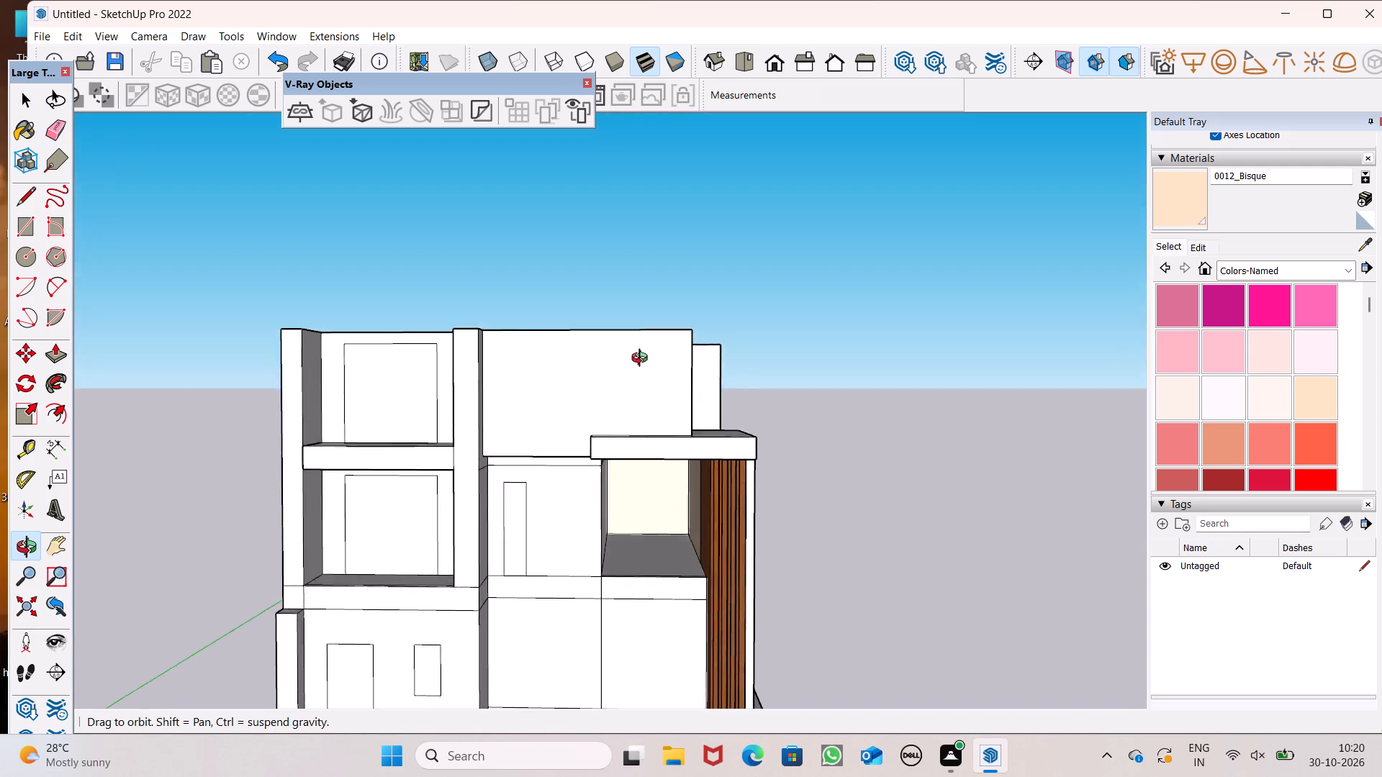
{"action": "middle_click_drag", "start_coordinate": [643, 360], "coordinate": [631, 292]}
{"action": "scroll", "coordinate": [1106, 414], "scroll_direction": "down", "scroll_amount": 5}
{"action": "scroll", "coordinate": [533, 415], "scroll_direction": "up", "scroll_amount": 4}
{"action": "middle_click_drag", "start_coordinate": [872, 473], "coordinate": [853, 509]}
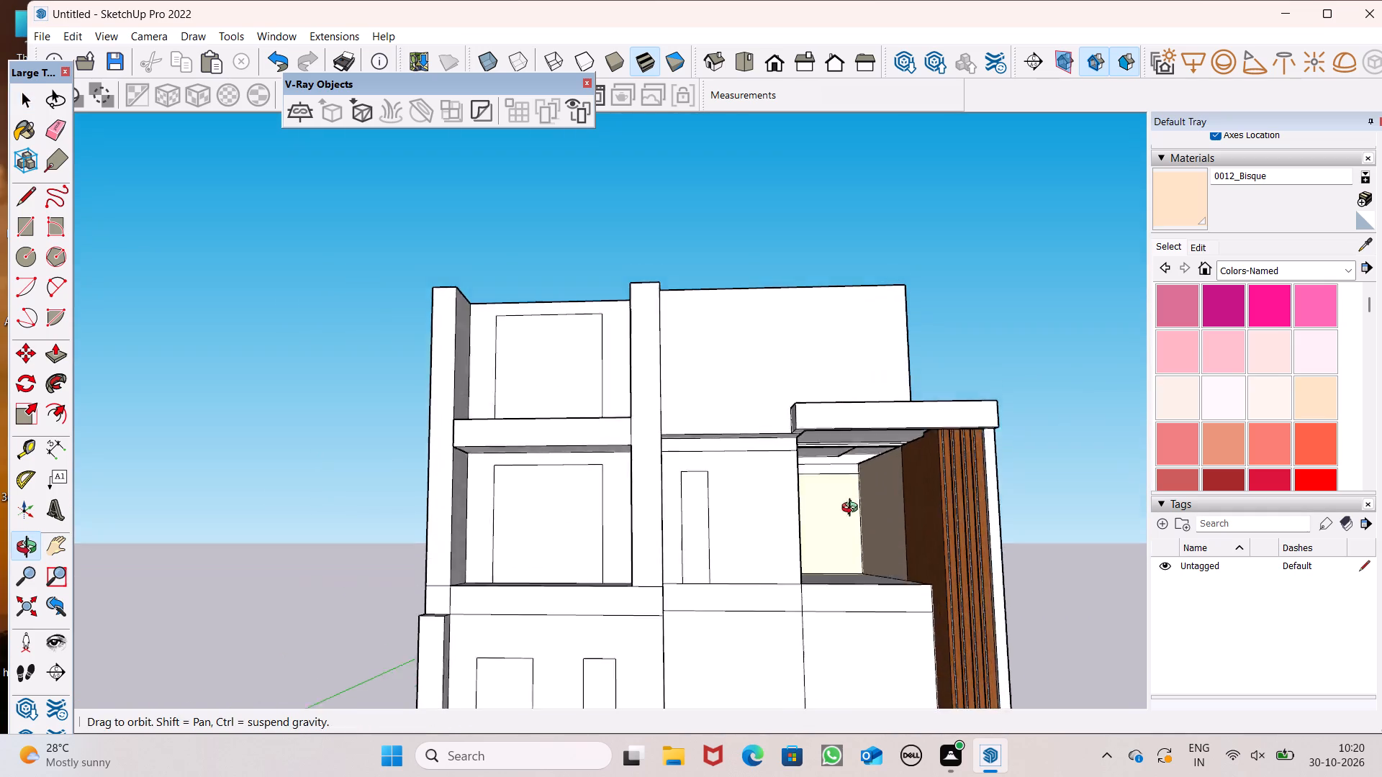
{"action": "middle_click_drag", "start_coordinate": [853, 509], "coordinate": [690, 562]}
{"action": "scroll", "coordinate": [530, 343], "scroll_direction": "up", "scroll_amount": 3}
{"action": "middle_click_drag", "start_coordinate": [802, 494], "coordinate": [820, 468]}
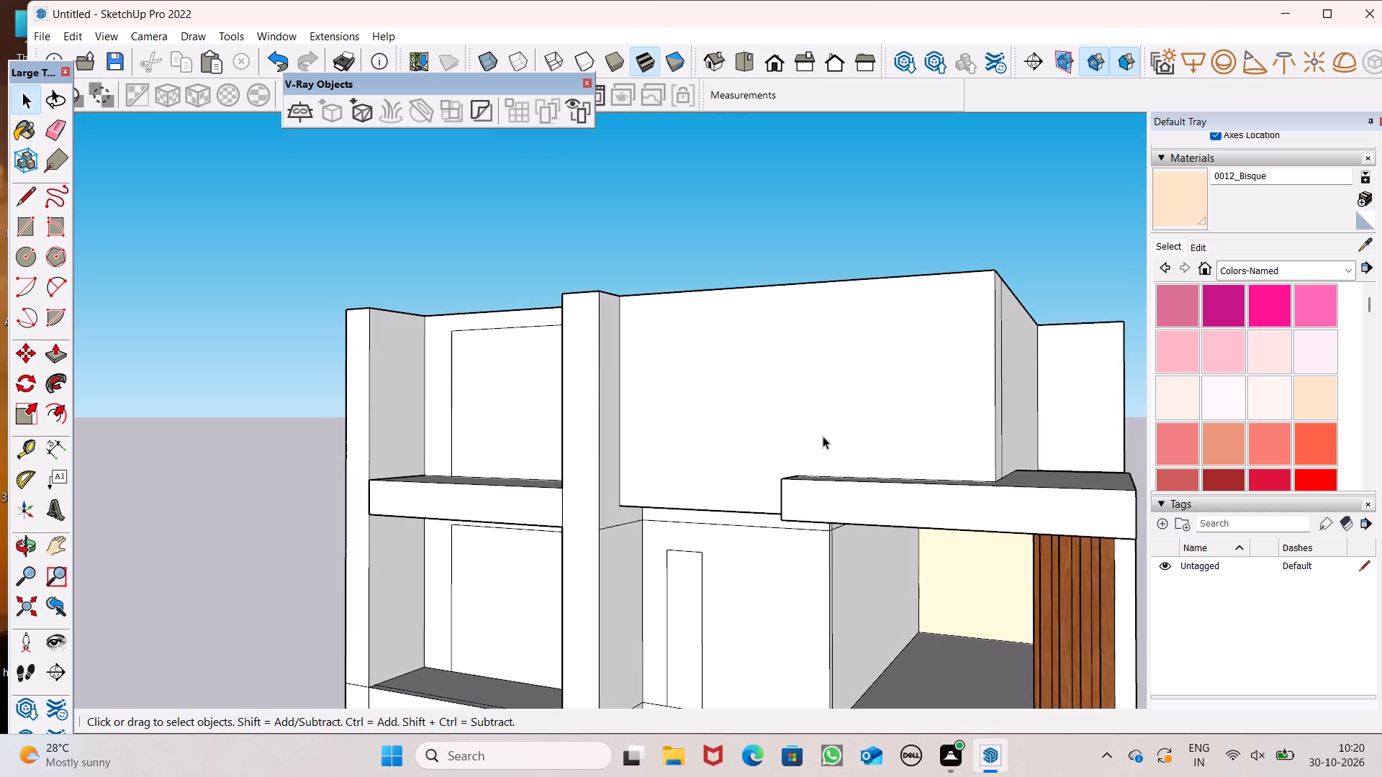
{"action": "middle_click_drag", "start_coordinate": [818, 453], "coordinate": [934, 479]}
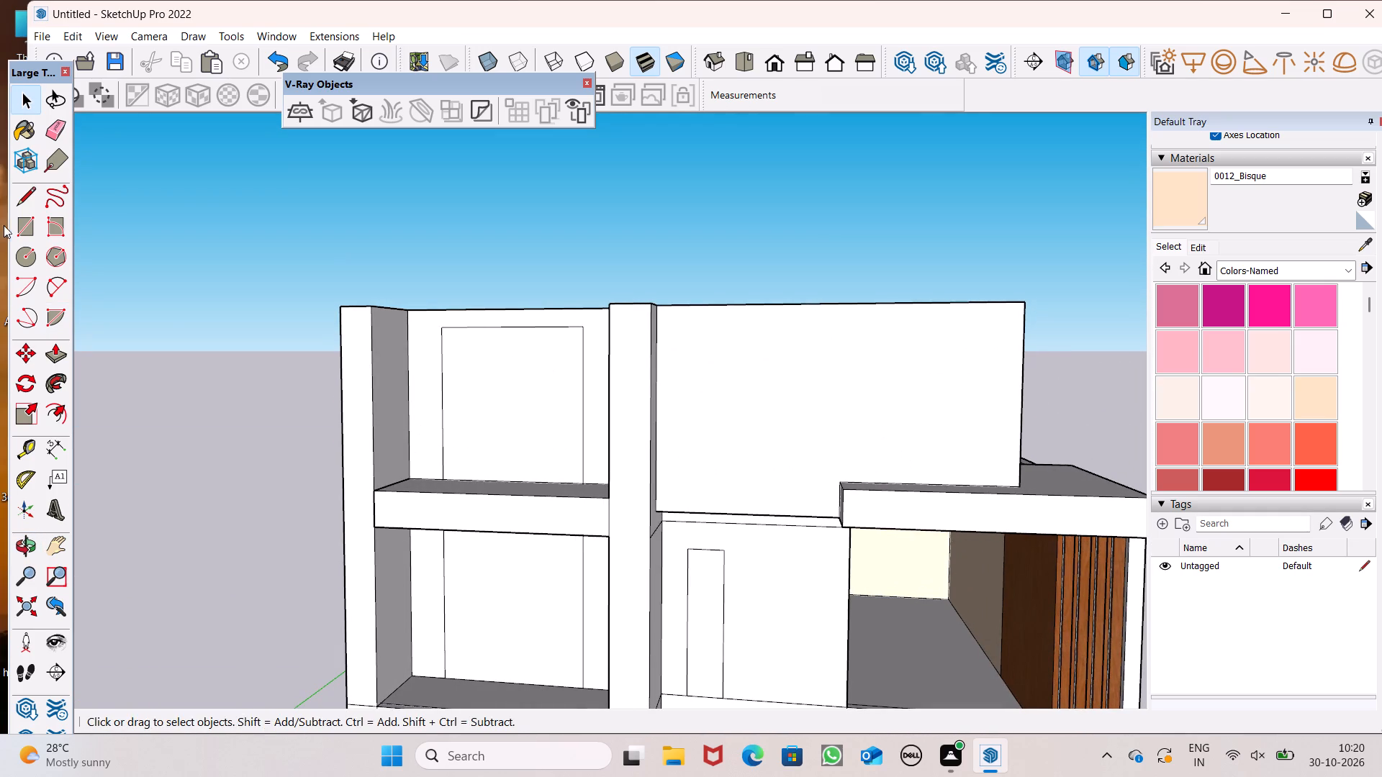
{"action": "left_click", "coordinate": [28, 232]}
{"action": "scroll", "coordinate": [104, 240], "scroll_direction": "down", "scroll_amount": 3}
{"action": "scroll", "coordinate": [564, 338], "scroll_direction": "up", "scroll_amount": 5}
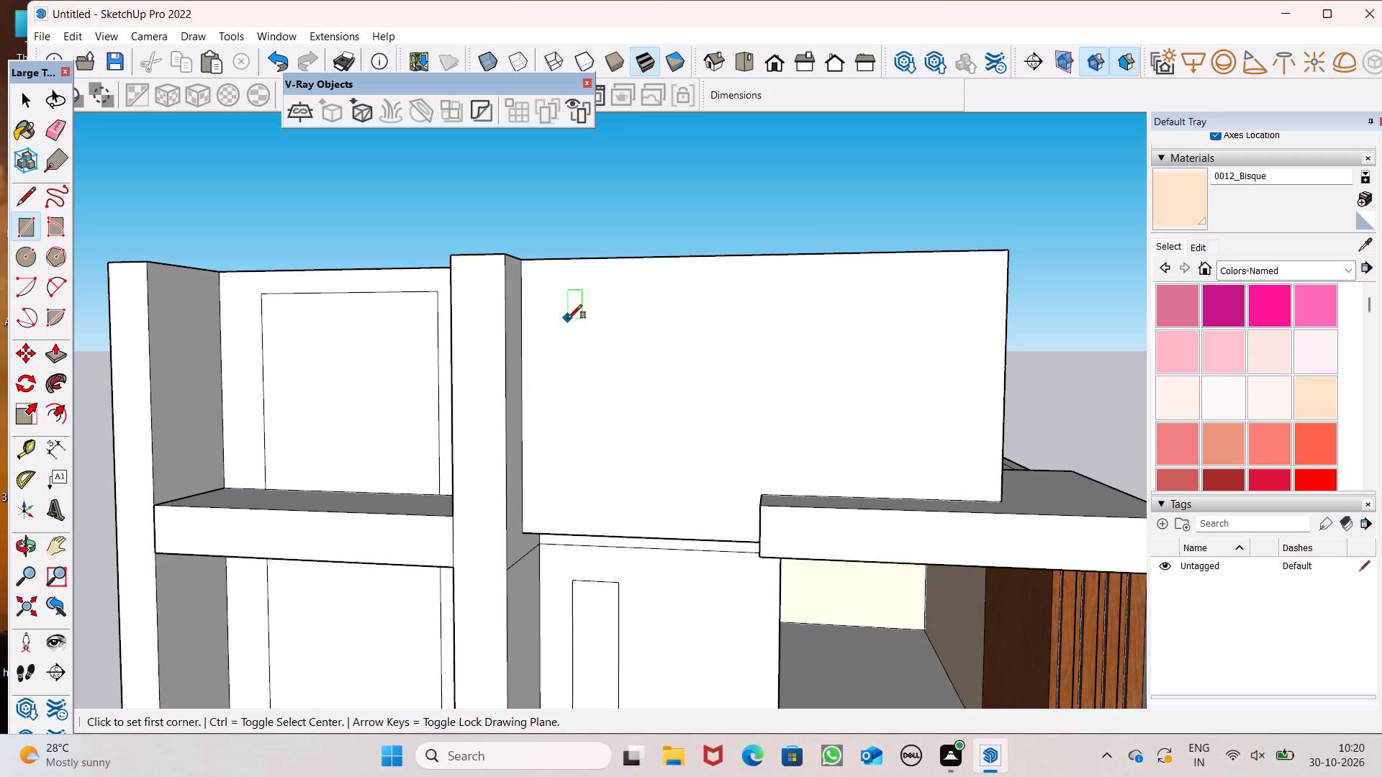
{"action": "left_click", "coordinate": [577, 311]}
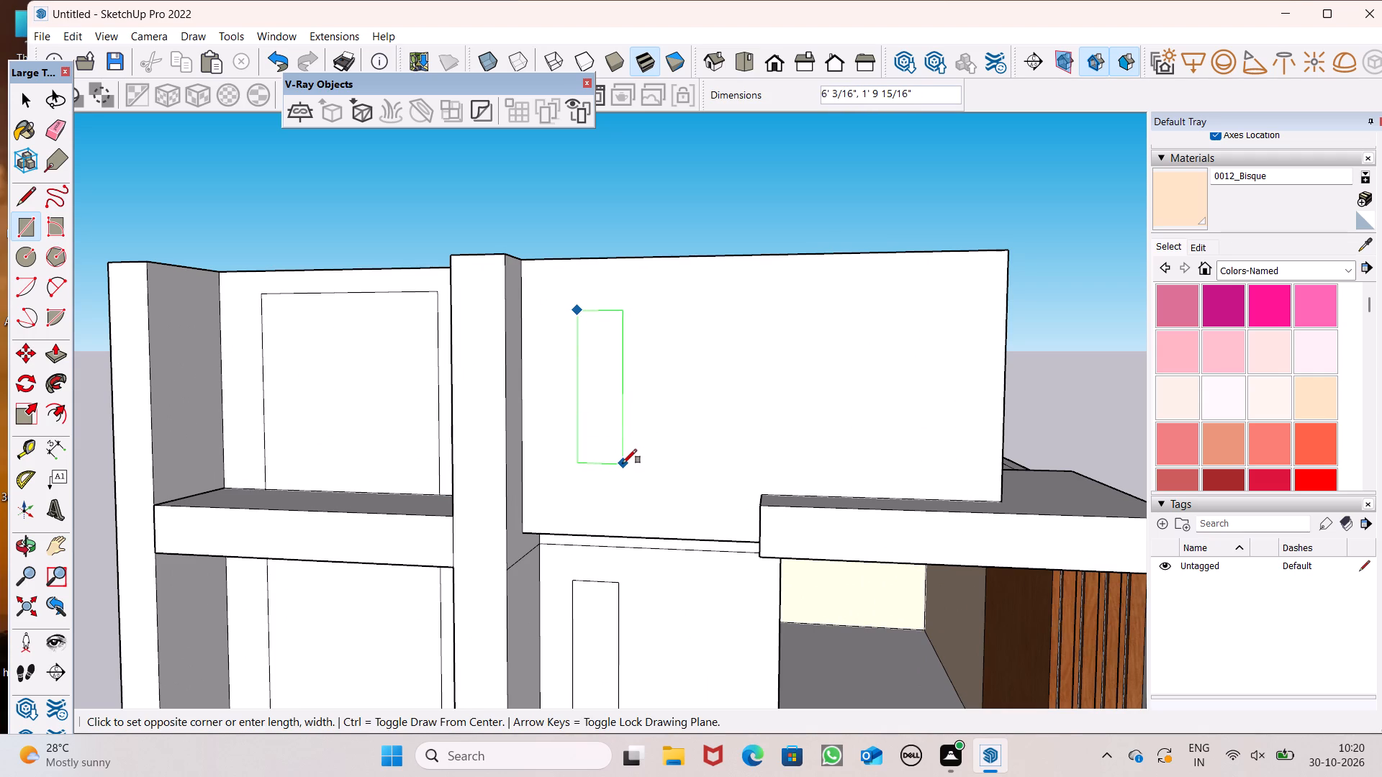
{"action": "left_click", "coordinate": [624, 458]}
{"action": "key", "text": "space"}
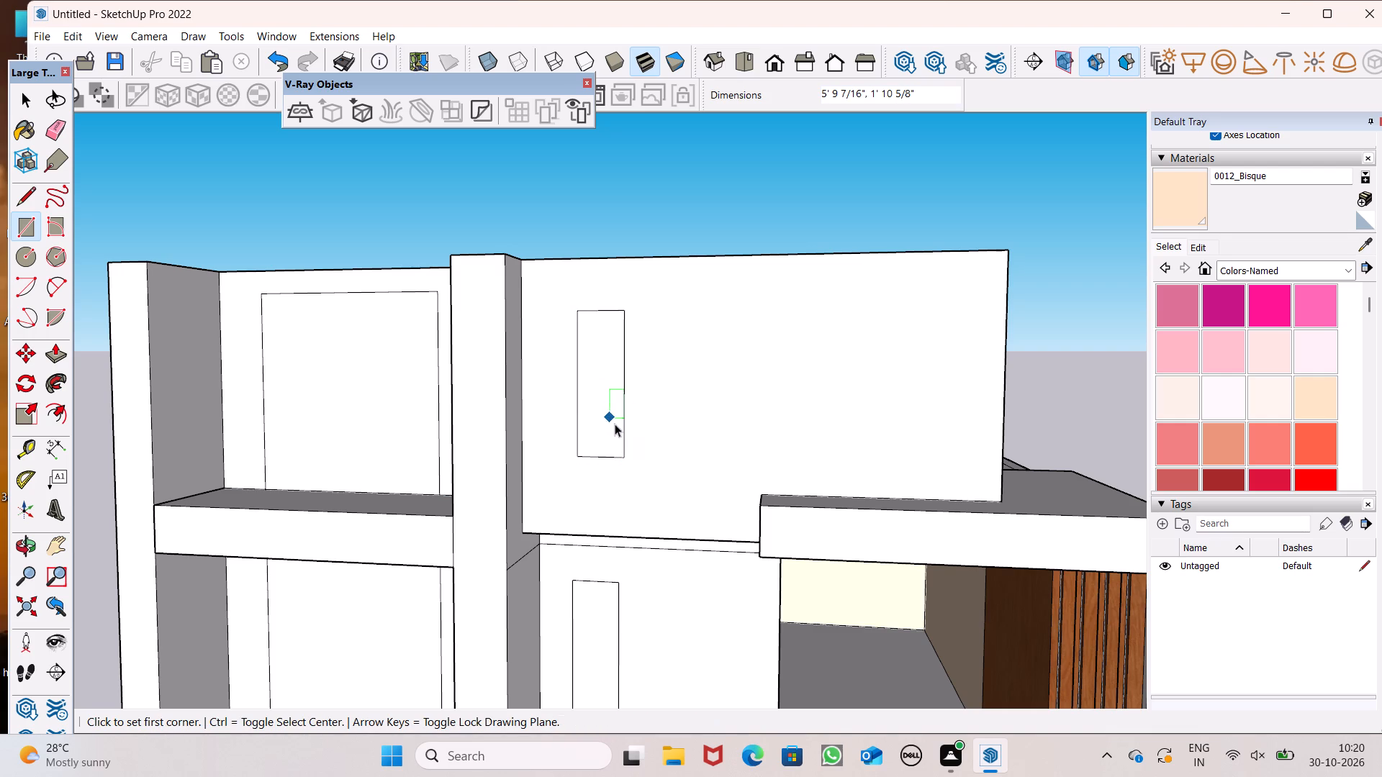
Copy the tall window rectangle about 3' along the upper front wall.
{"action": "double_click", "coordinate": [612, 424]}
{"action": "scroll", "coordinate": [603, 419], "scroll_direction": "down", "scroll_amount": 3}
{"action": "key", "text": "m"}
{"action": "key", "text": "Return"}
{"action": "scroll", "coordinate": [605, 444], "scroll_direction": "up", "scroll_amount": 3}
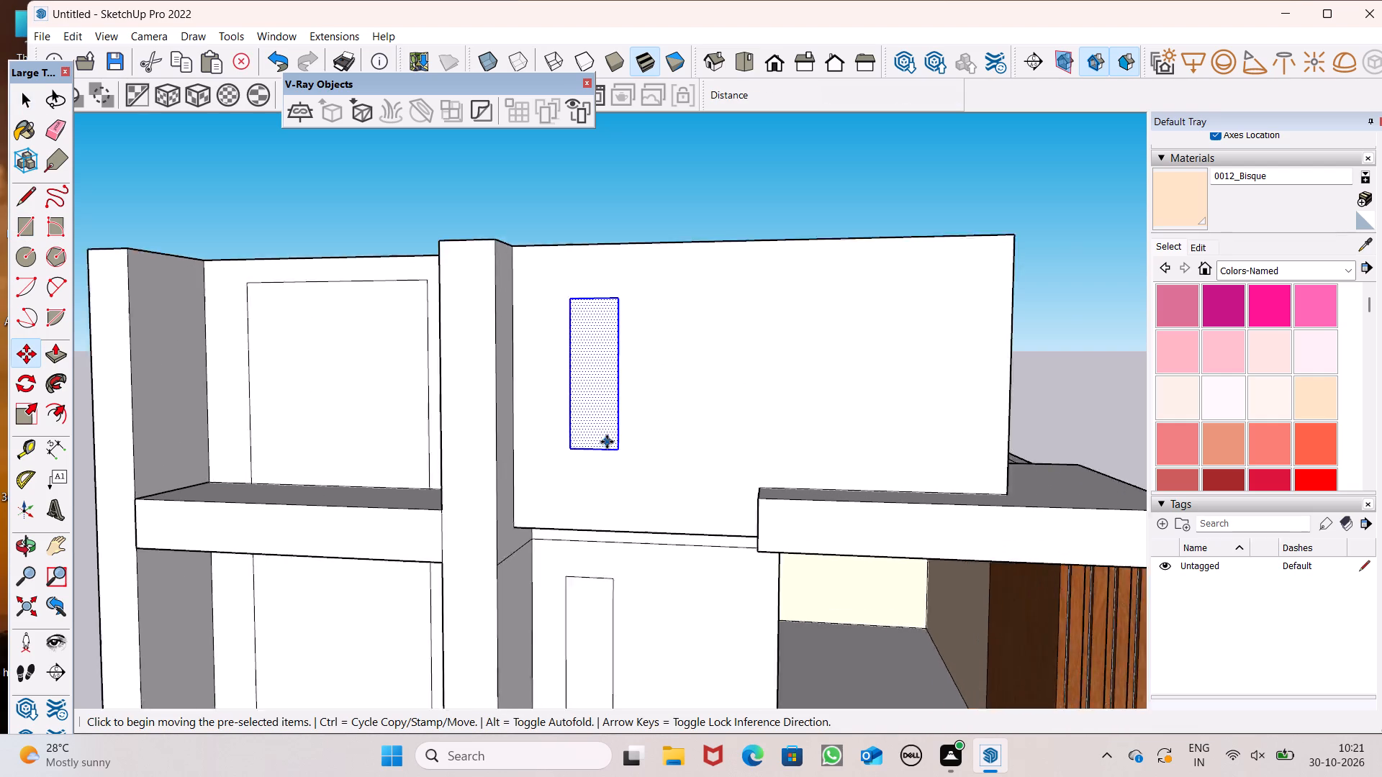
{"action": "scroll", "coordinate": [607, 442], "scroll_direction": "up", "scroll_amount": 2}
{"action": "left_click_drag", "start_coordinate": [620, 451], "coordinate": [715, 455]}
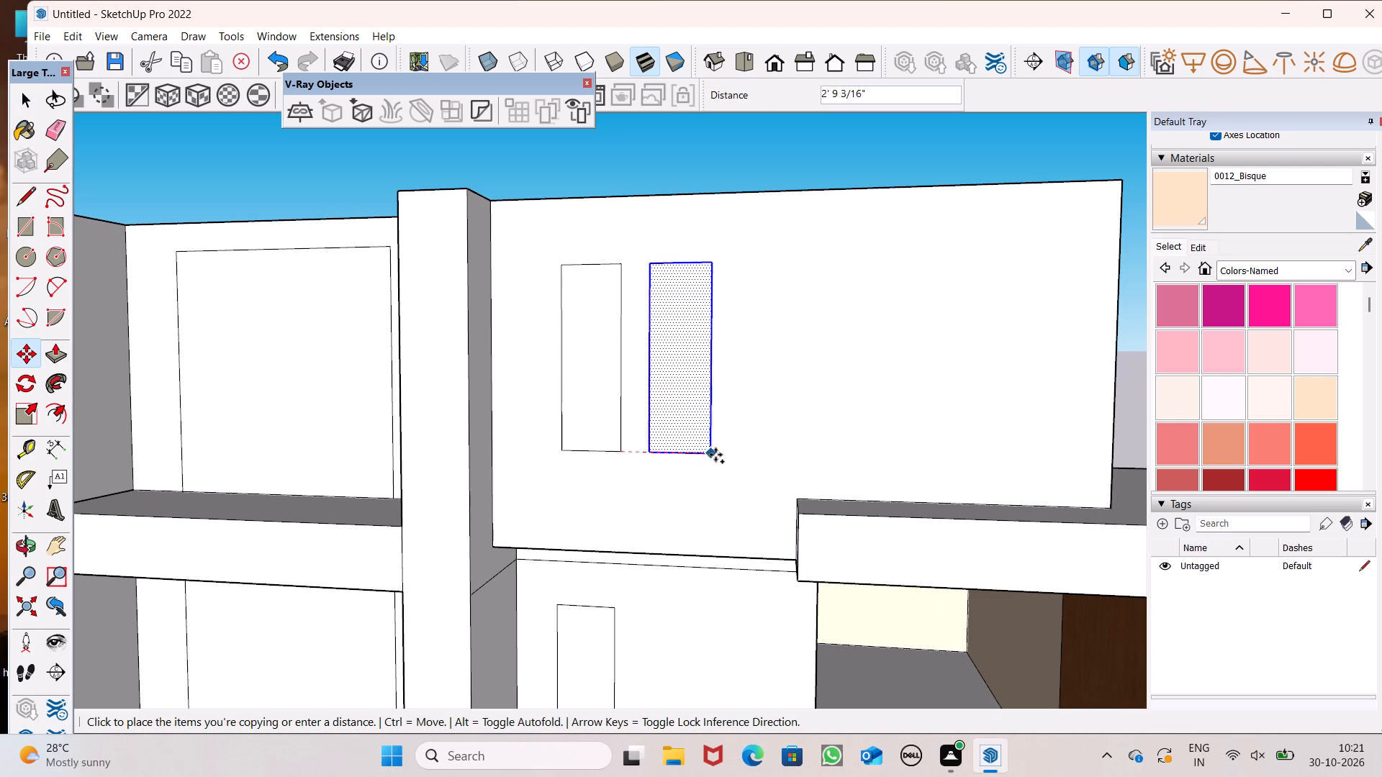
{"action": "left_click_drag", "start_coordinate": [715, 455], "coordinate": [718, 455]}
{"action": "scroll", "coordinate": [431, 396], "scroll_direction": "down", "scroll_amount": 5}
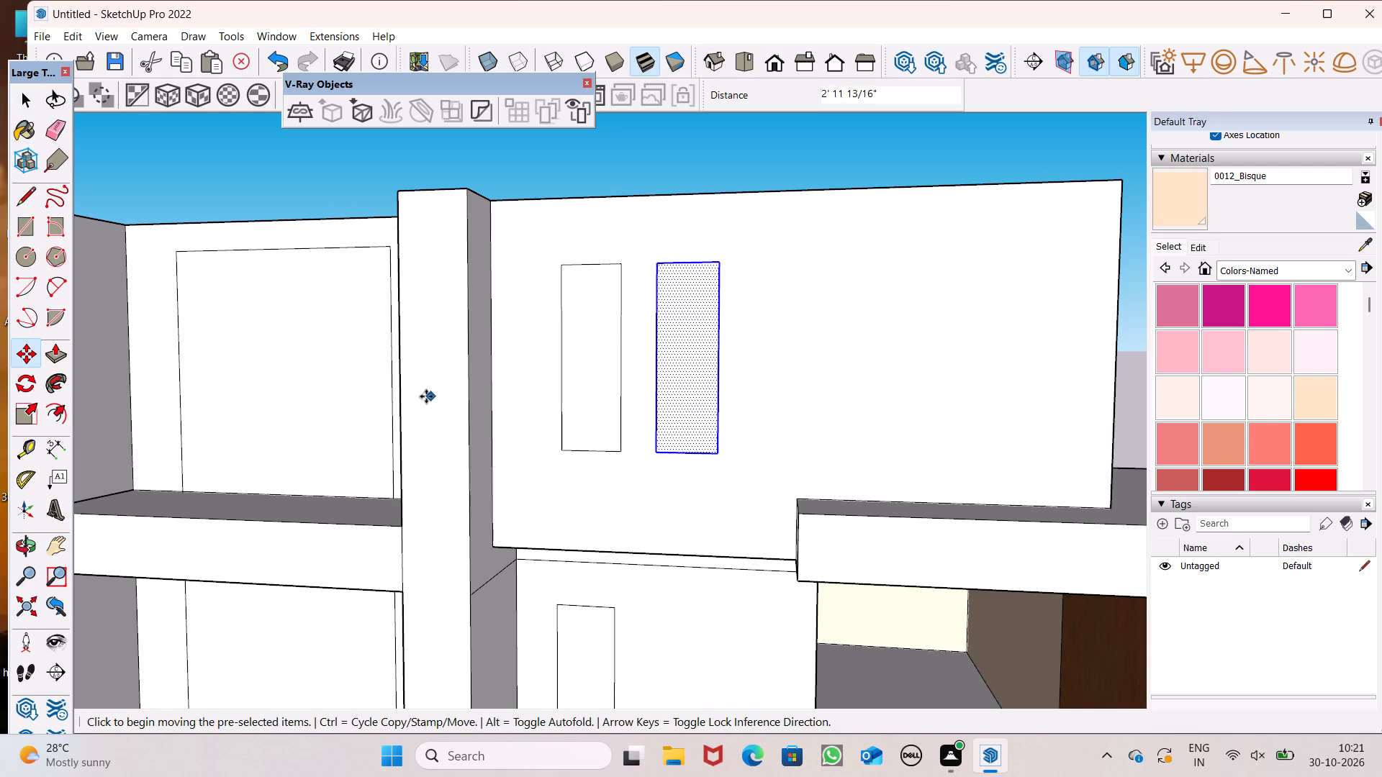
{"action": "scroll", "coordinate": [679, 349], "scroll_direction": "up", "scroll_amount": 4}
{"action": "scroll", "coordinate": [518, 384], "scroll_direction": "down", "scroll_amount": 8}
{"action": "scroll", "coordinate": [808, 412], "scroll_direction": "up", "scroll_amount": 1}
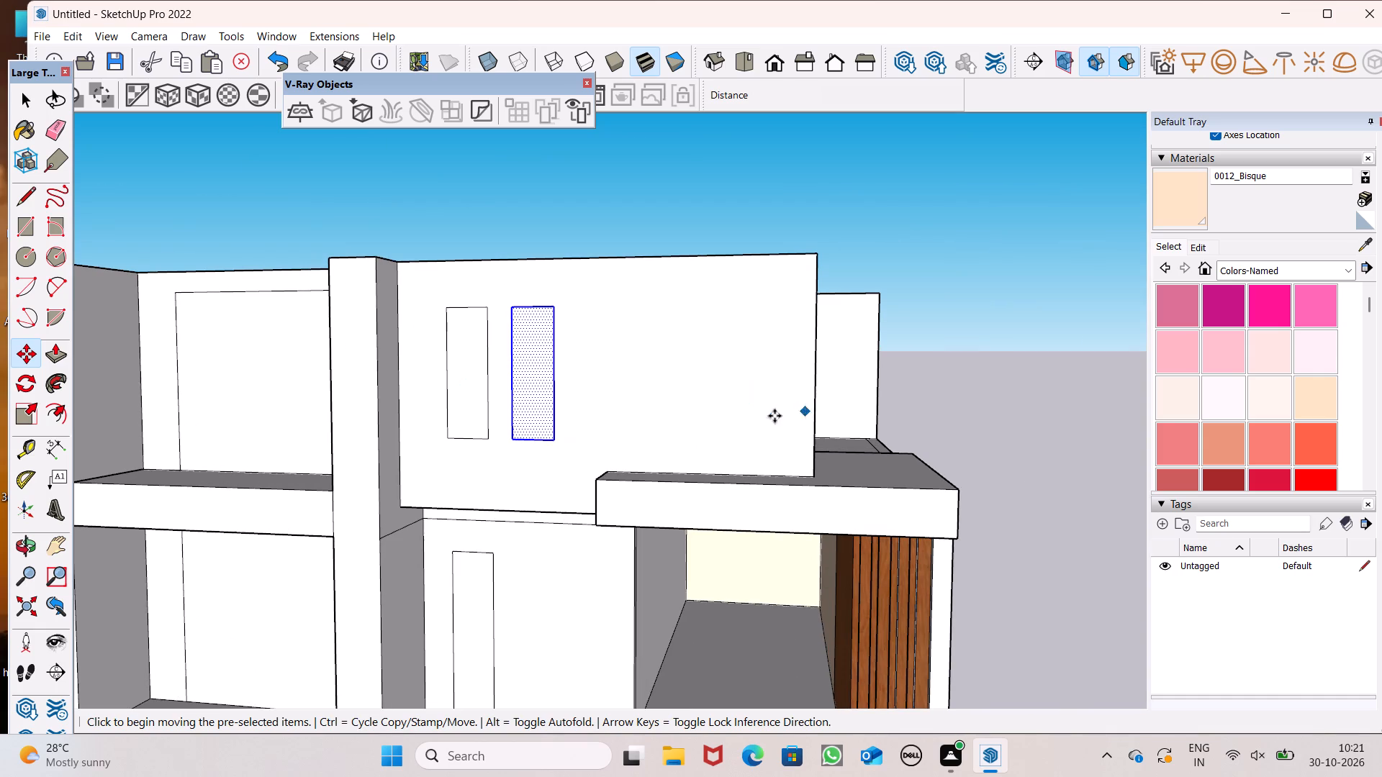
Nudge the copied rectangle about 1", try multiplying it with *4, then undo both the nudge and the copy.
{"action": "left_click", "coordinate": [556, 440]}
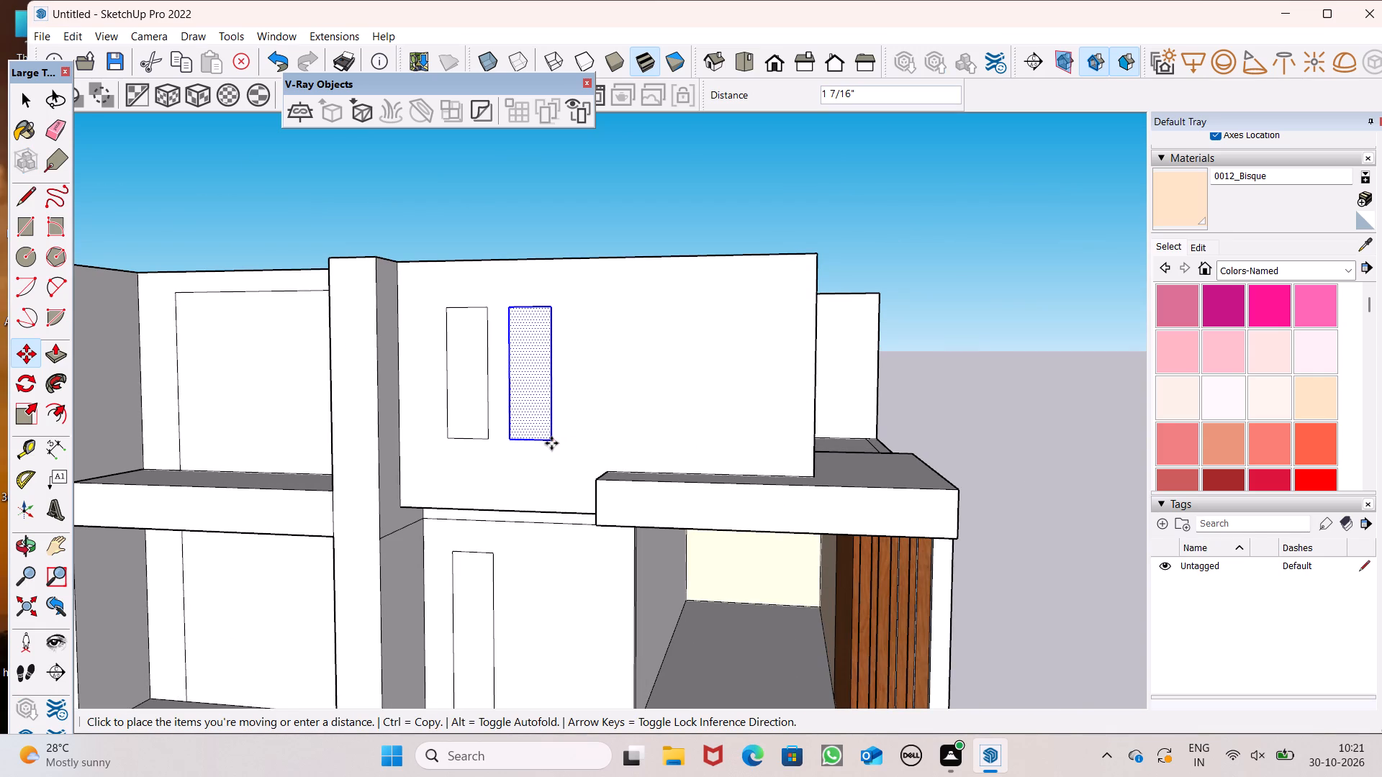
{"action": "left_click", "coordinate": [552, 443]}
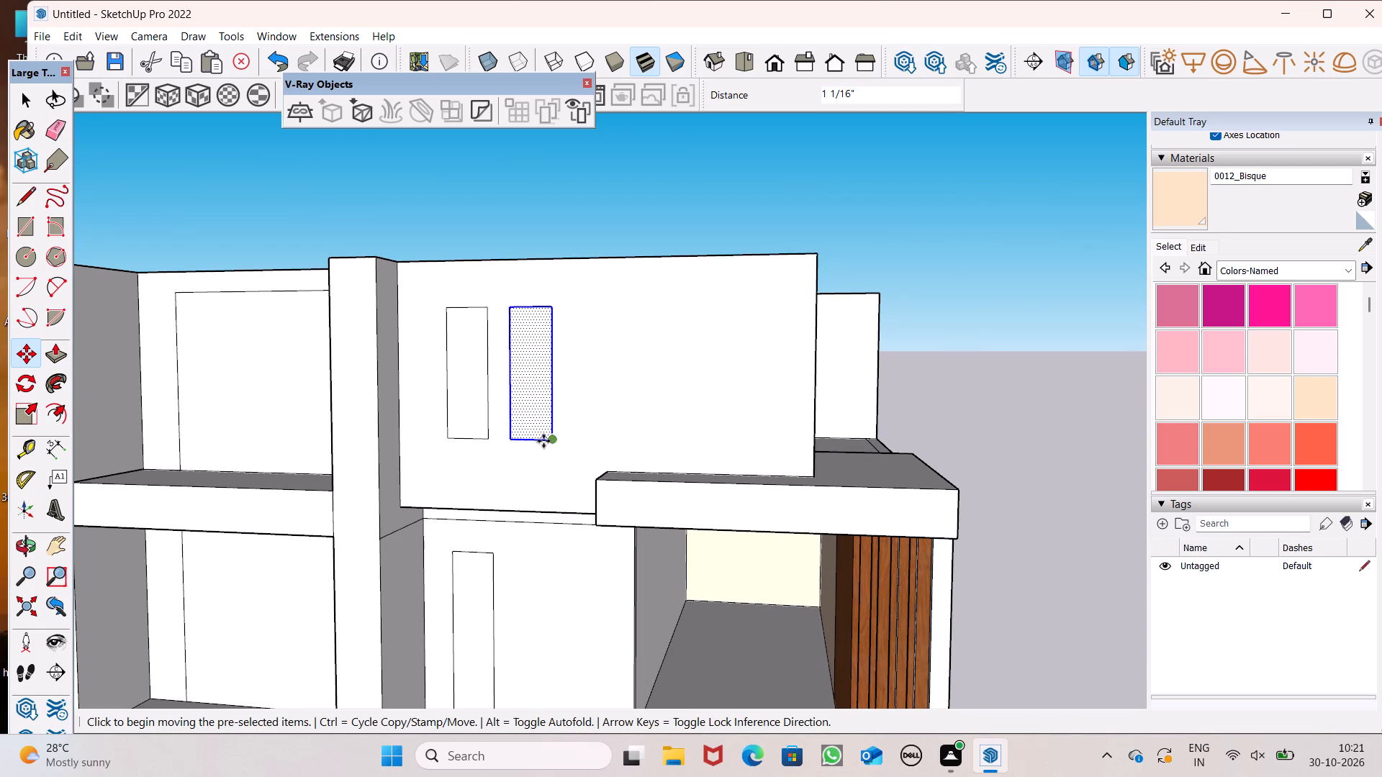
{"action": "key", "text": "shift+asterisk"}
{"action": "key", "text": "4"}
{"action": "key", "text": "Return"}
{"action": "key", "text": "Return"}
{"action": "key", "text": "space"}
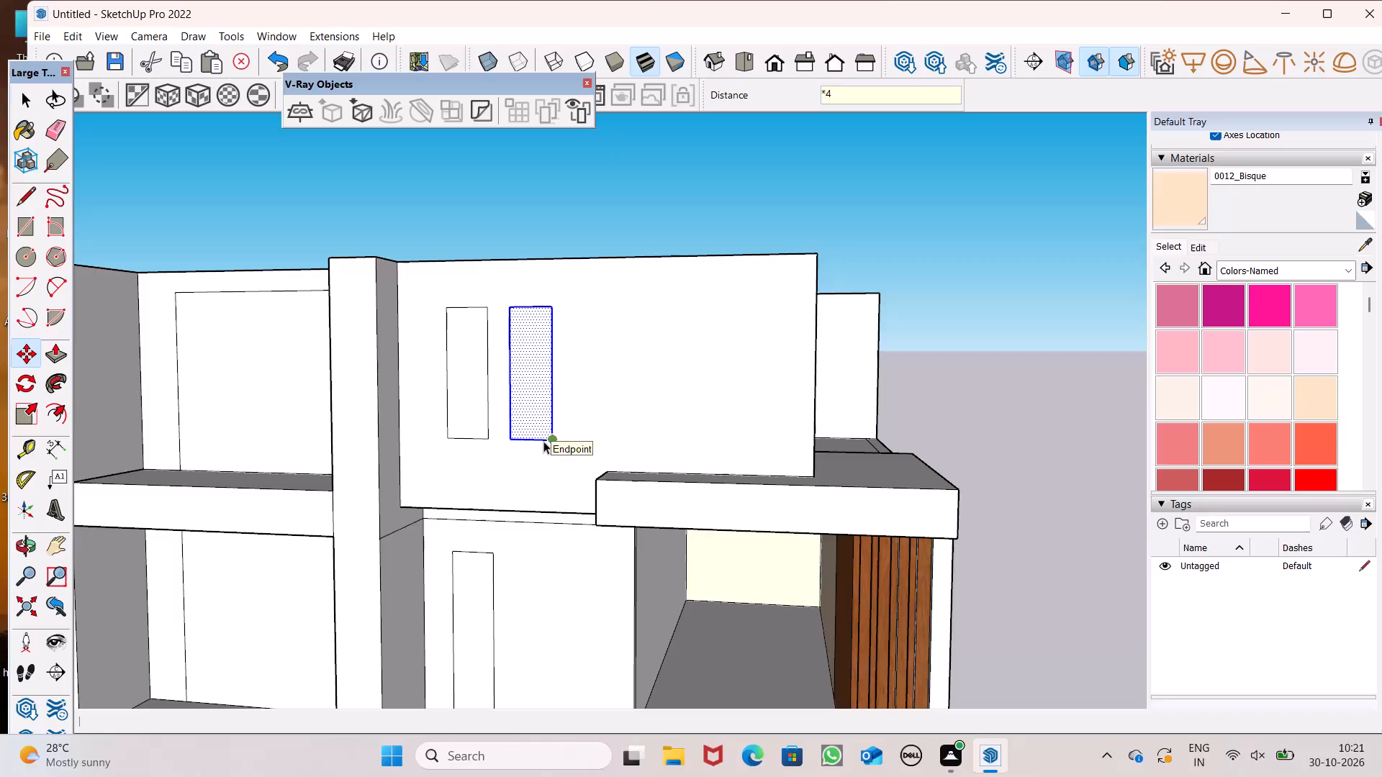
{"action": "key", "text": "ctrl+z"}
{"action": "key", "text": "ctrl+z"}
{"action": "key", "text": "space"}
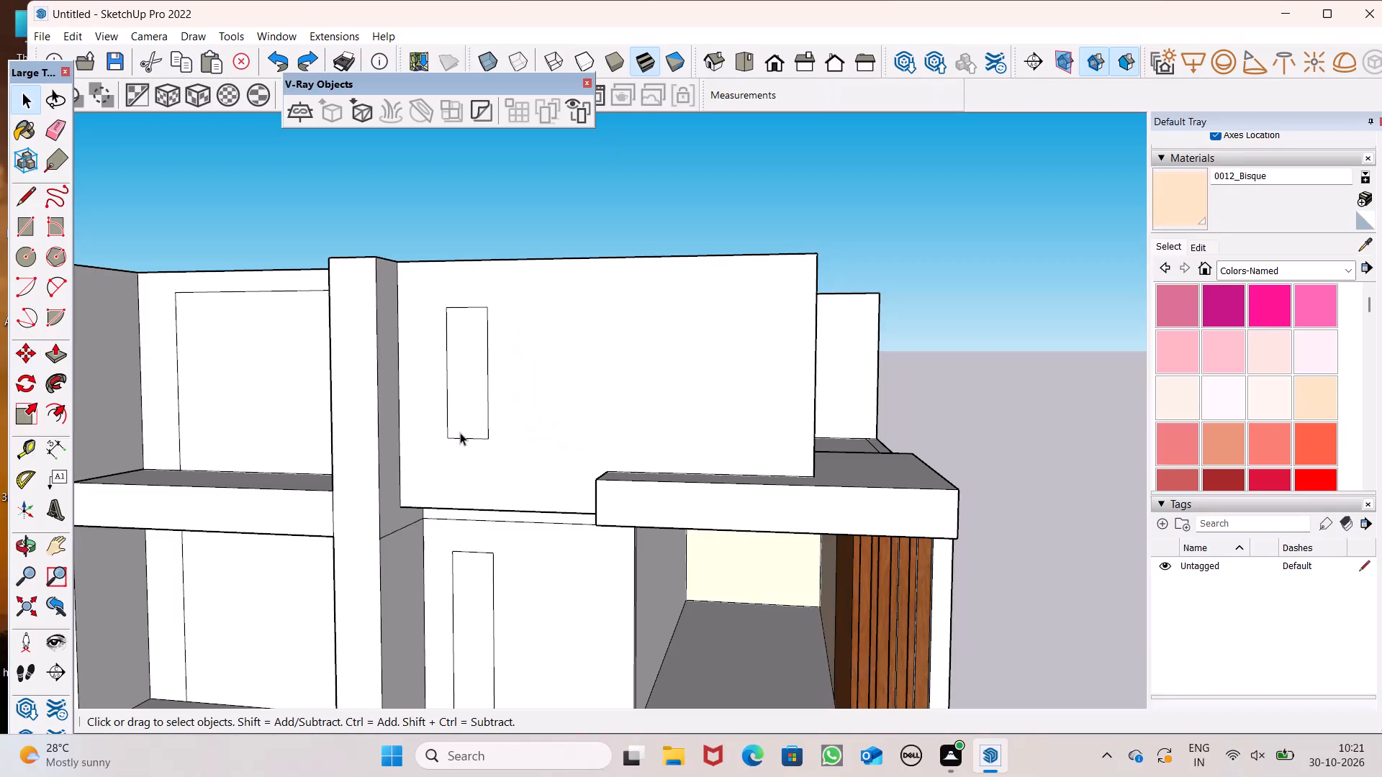
Copy the tall window rectangle about 2' 11" along the upper front wall and multiply the copy with *4.
{"action": "double_click", "coordinate": [474, 427]}
{"action": "key", "text": "m"}
{"action": "key", "text": "Return"}
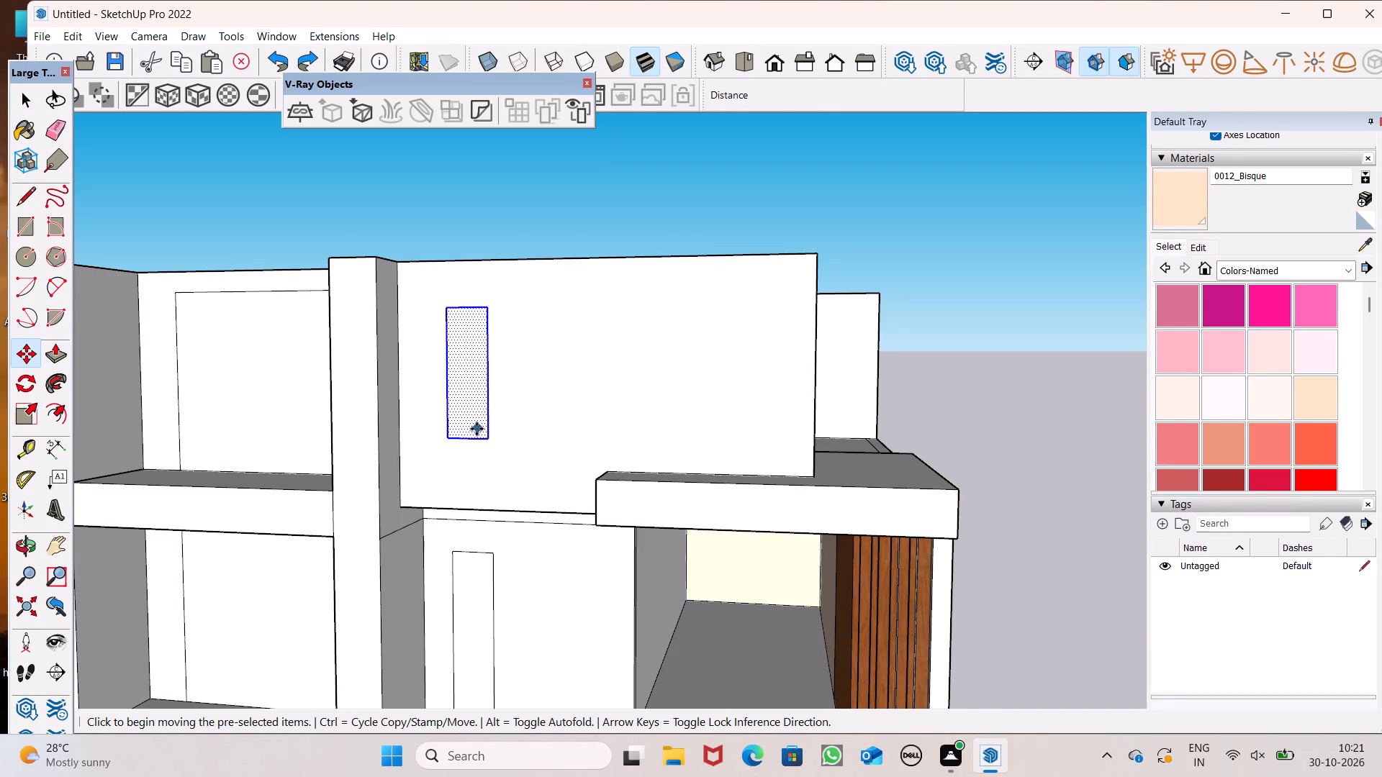
{"action": "left_click_drag", "start_coordinate": [485, 441], "coordinate": [533, 437]}
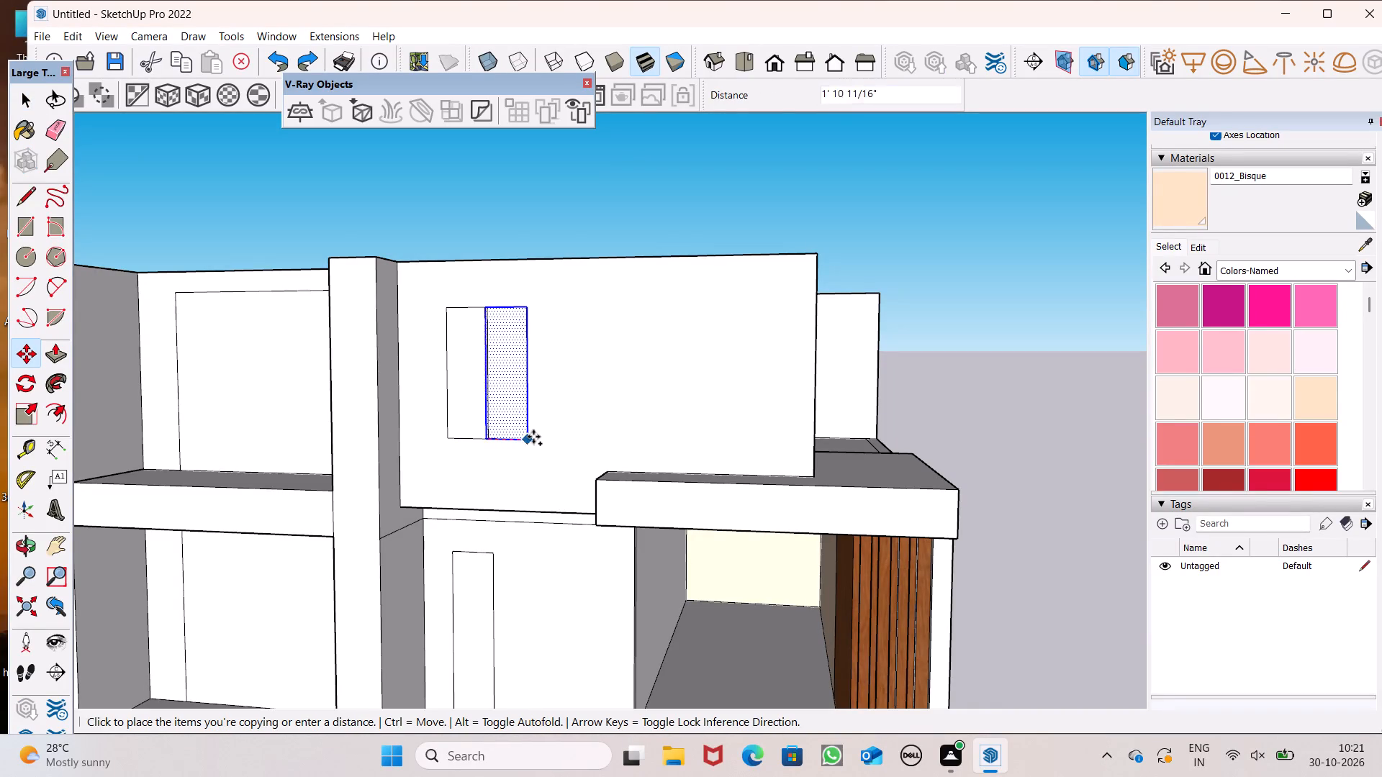
{"action": "left_click_drag", "start_coordinate": [533, 437], "coordinate": [552, 435]}
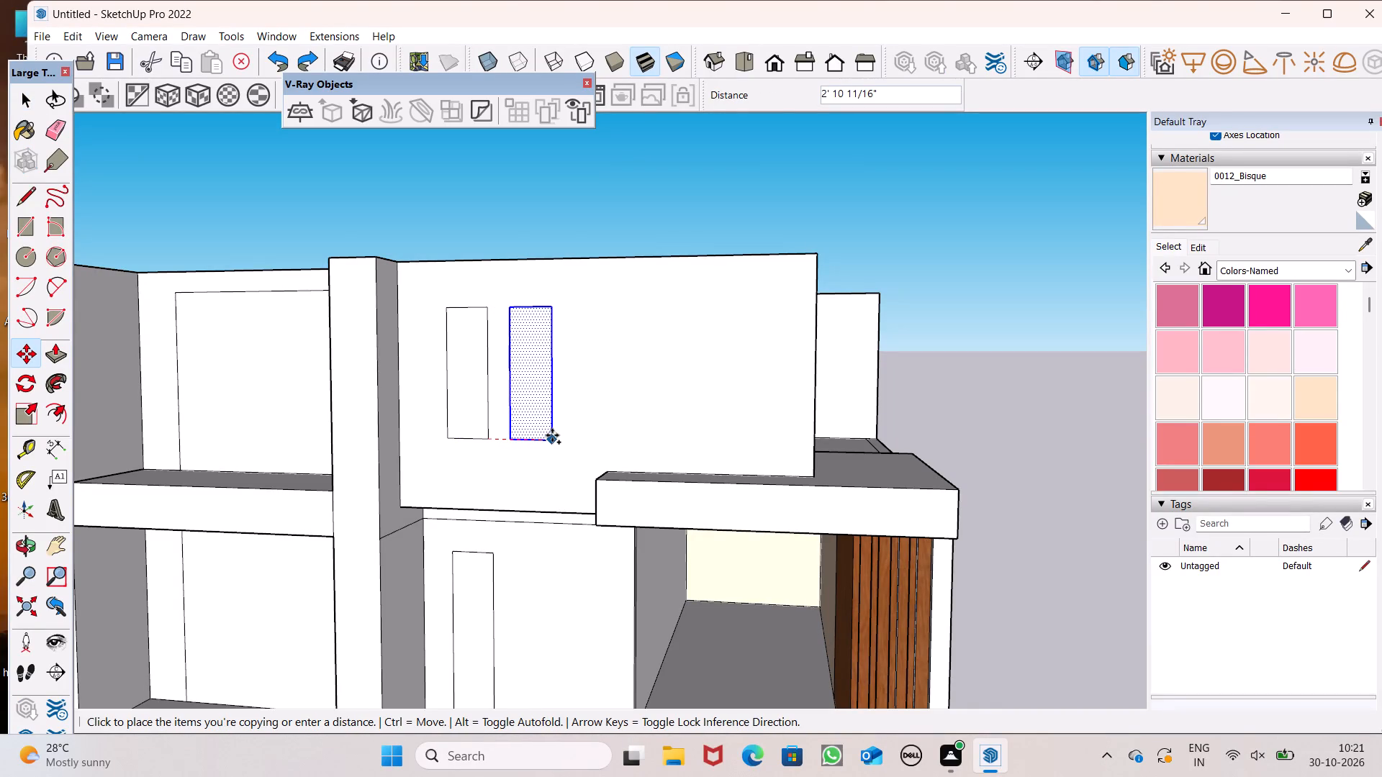
{"action": "left_click_drag", "start_coordinate": [552, 435], "coordinate": [553, 435]}
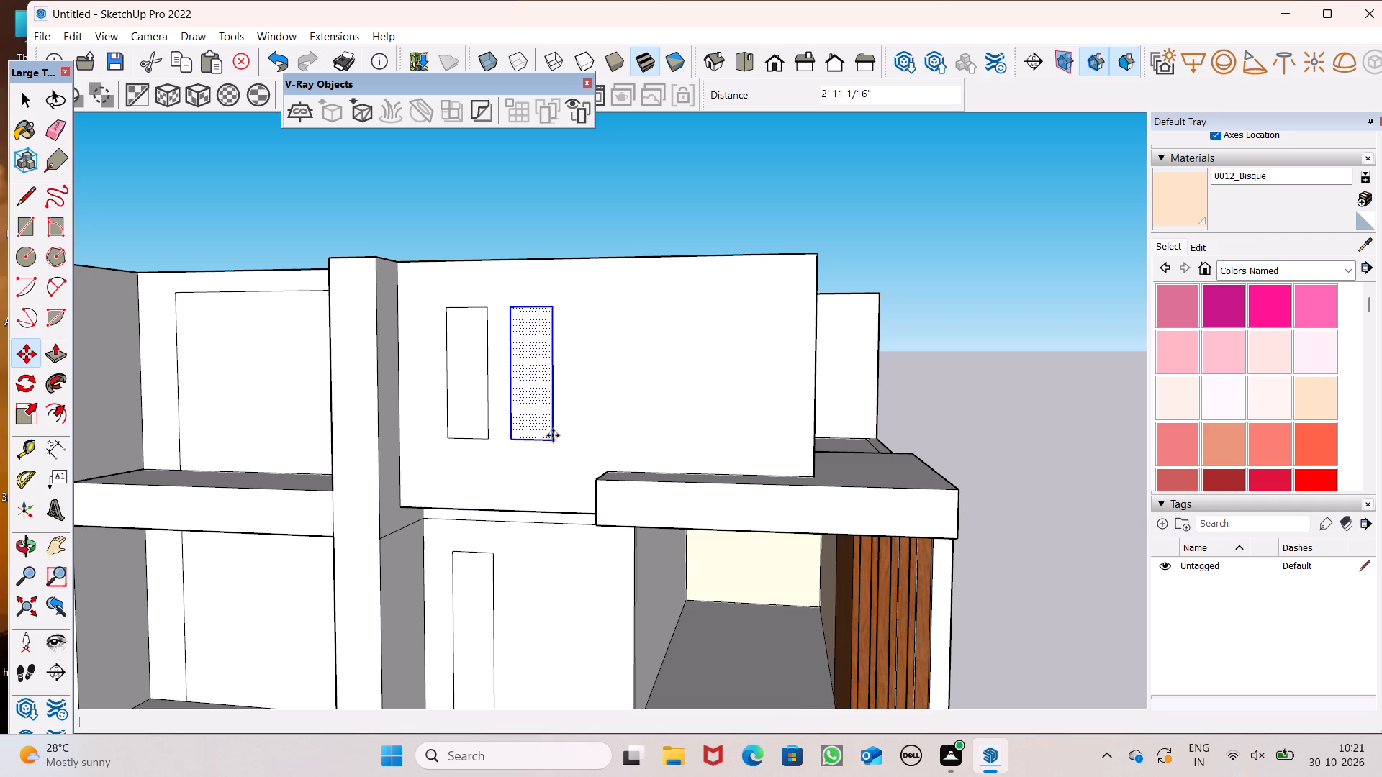
{"action": "type", "text": "*4"}
{"action": "key", "text": "Return"}
{"action": "key", "text": "space"}
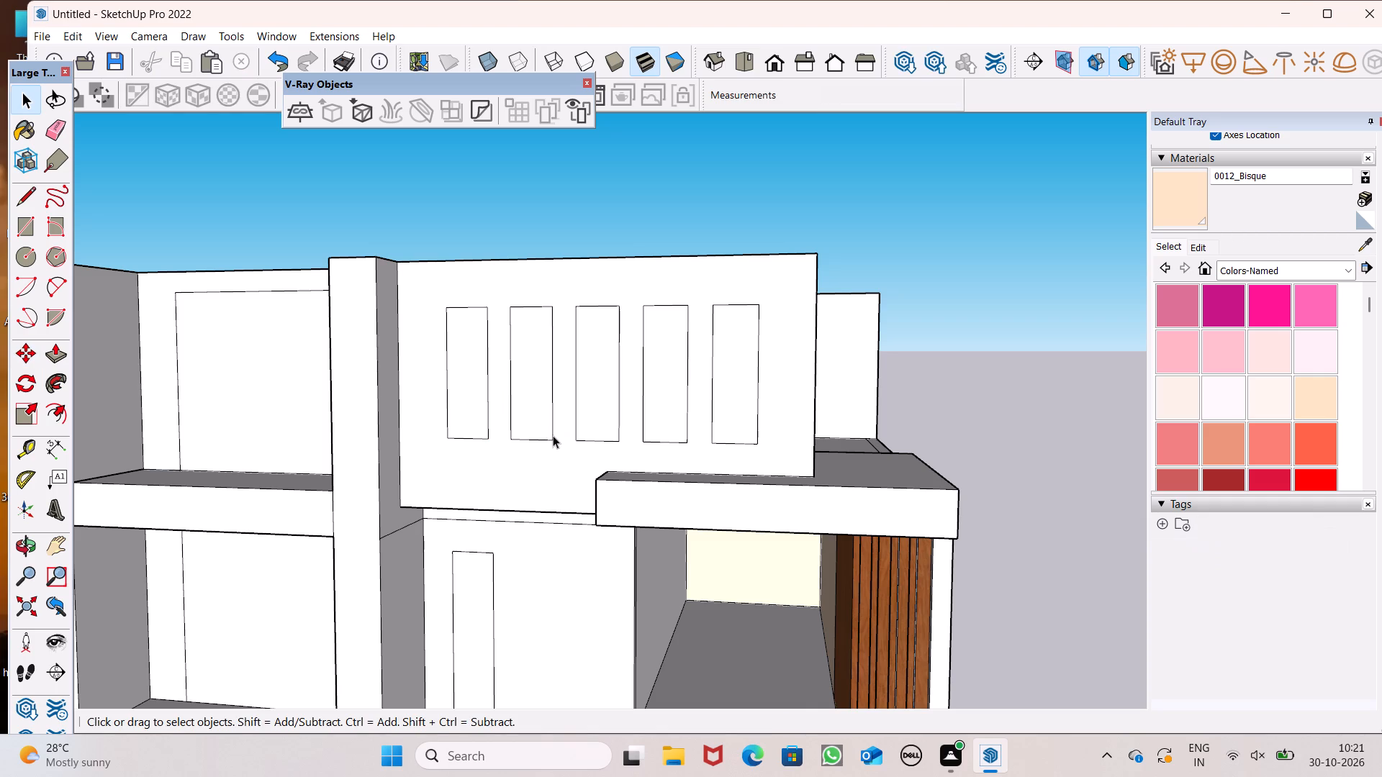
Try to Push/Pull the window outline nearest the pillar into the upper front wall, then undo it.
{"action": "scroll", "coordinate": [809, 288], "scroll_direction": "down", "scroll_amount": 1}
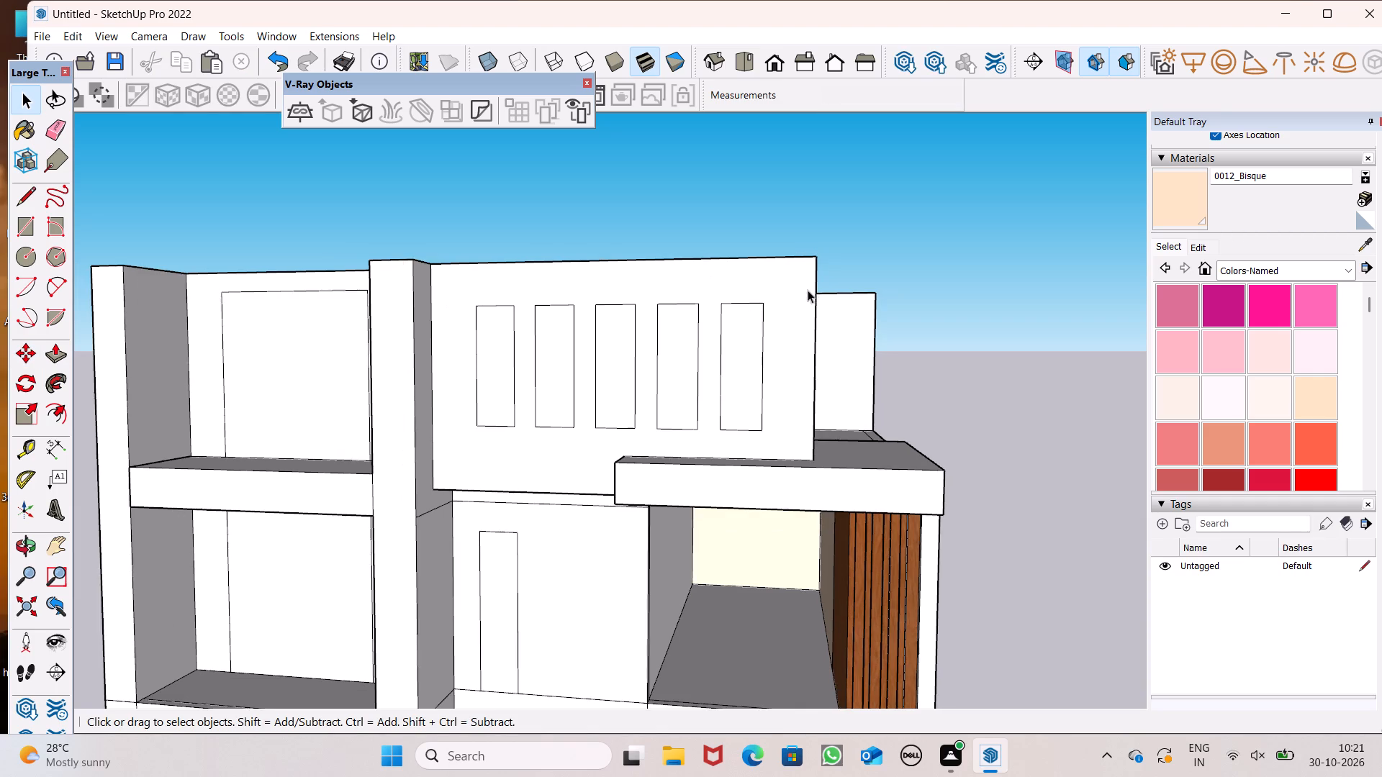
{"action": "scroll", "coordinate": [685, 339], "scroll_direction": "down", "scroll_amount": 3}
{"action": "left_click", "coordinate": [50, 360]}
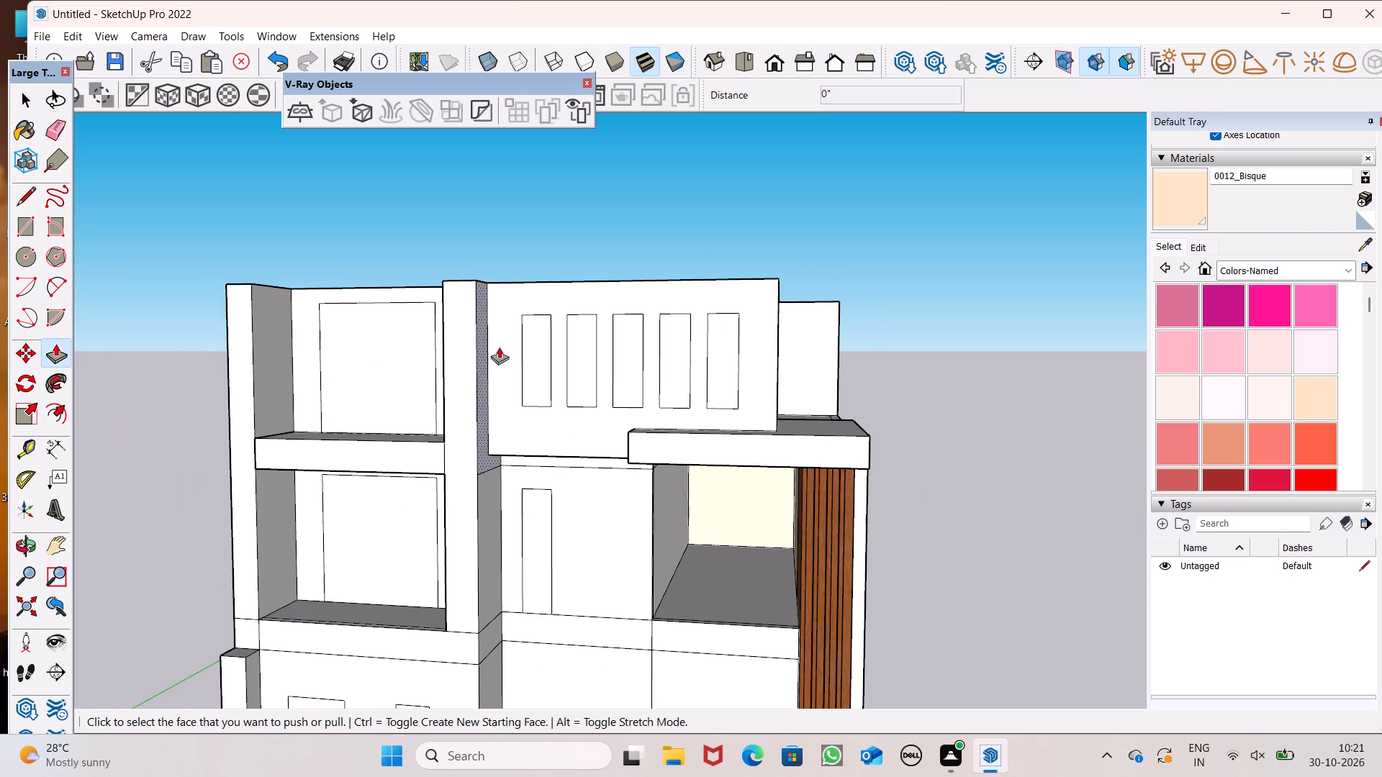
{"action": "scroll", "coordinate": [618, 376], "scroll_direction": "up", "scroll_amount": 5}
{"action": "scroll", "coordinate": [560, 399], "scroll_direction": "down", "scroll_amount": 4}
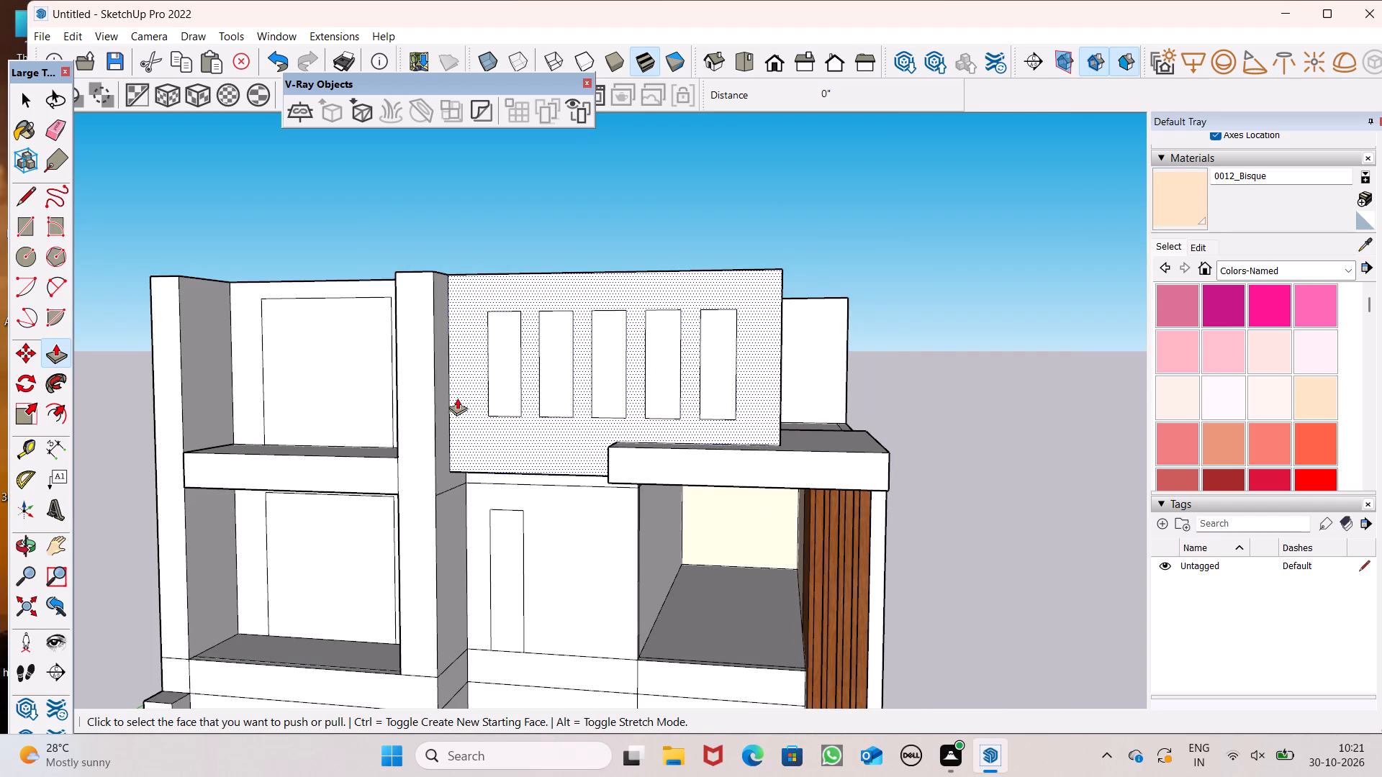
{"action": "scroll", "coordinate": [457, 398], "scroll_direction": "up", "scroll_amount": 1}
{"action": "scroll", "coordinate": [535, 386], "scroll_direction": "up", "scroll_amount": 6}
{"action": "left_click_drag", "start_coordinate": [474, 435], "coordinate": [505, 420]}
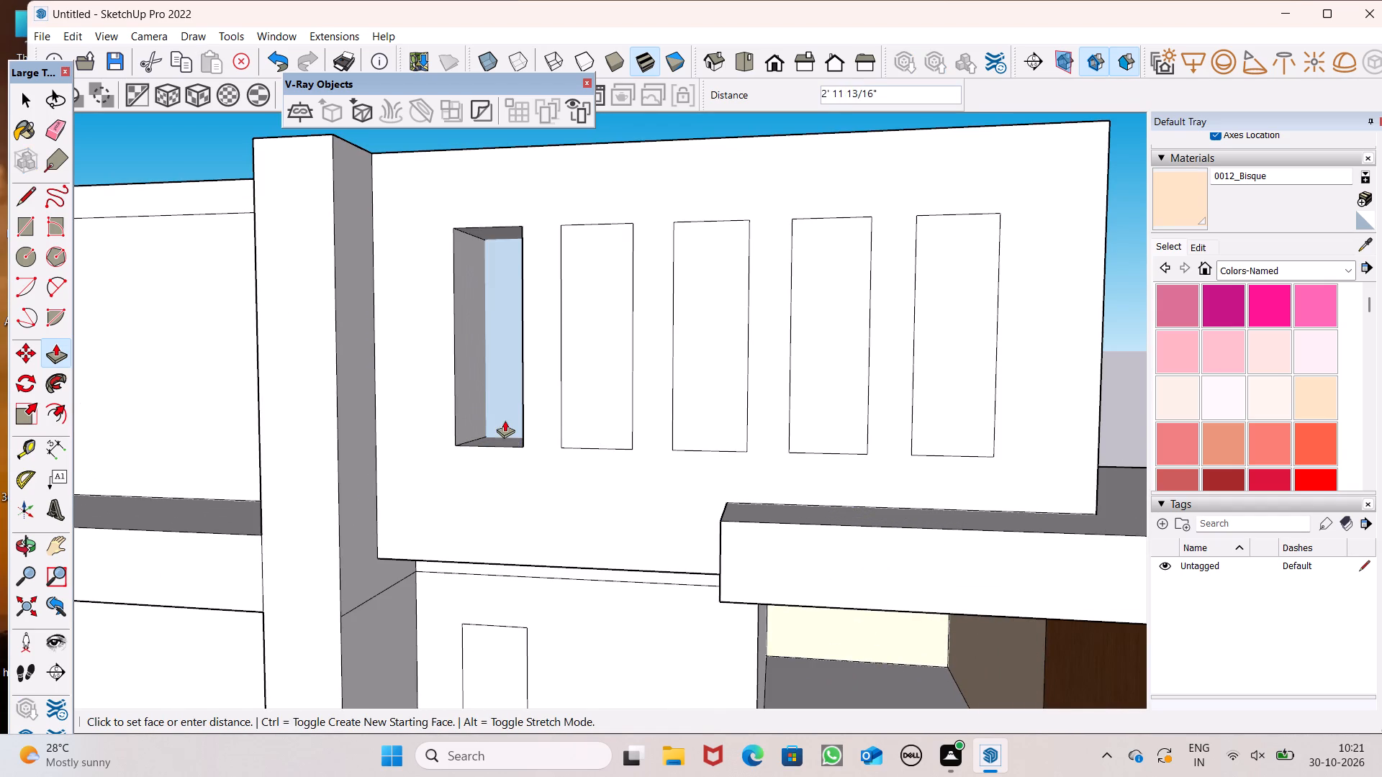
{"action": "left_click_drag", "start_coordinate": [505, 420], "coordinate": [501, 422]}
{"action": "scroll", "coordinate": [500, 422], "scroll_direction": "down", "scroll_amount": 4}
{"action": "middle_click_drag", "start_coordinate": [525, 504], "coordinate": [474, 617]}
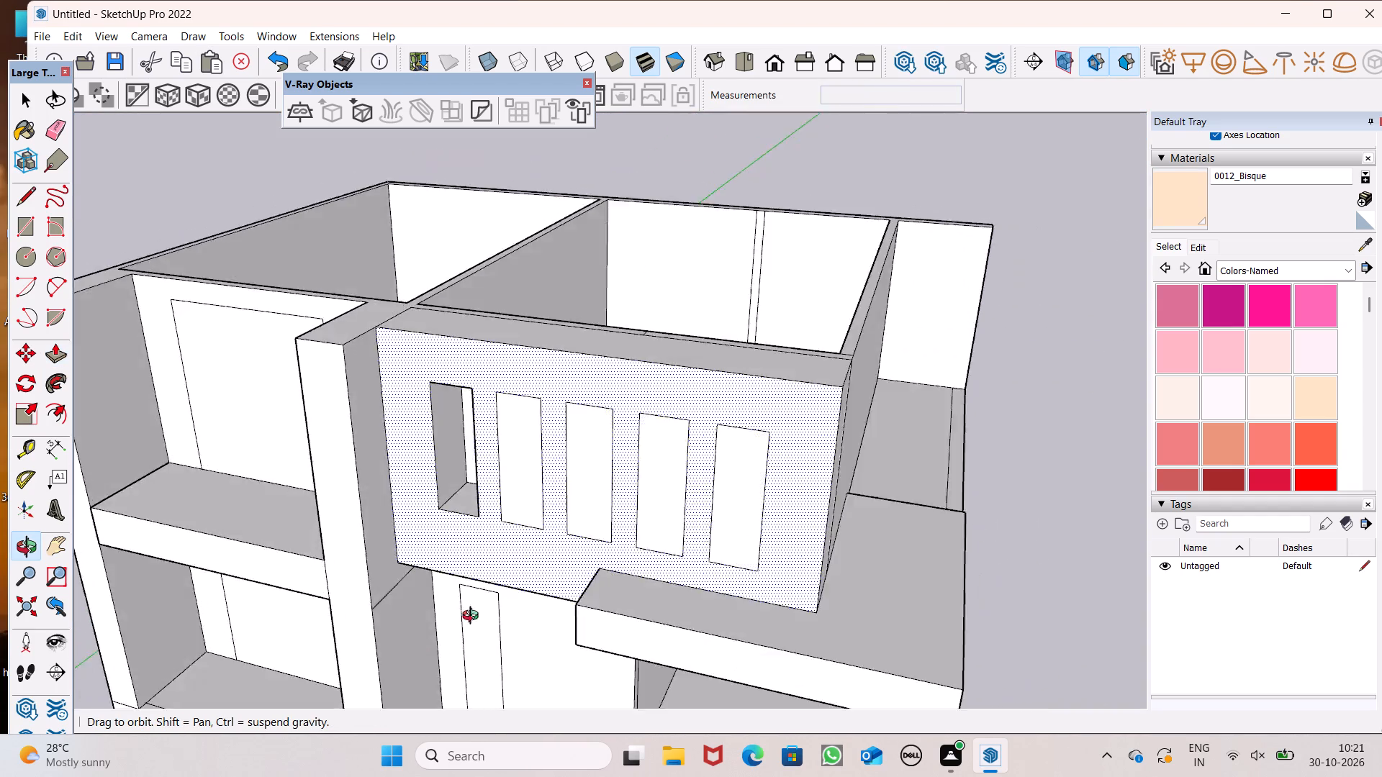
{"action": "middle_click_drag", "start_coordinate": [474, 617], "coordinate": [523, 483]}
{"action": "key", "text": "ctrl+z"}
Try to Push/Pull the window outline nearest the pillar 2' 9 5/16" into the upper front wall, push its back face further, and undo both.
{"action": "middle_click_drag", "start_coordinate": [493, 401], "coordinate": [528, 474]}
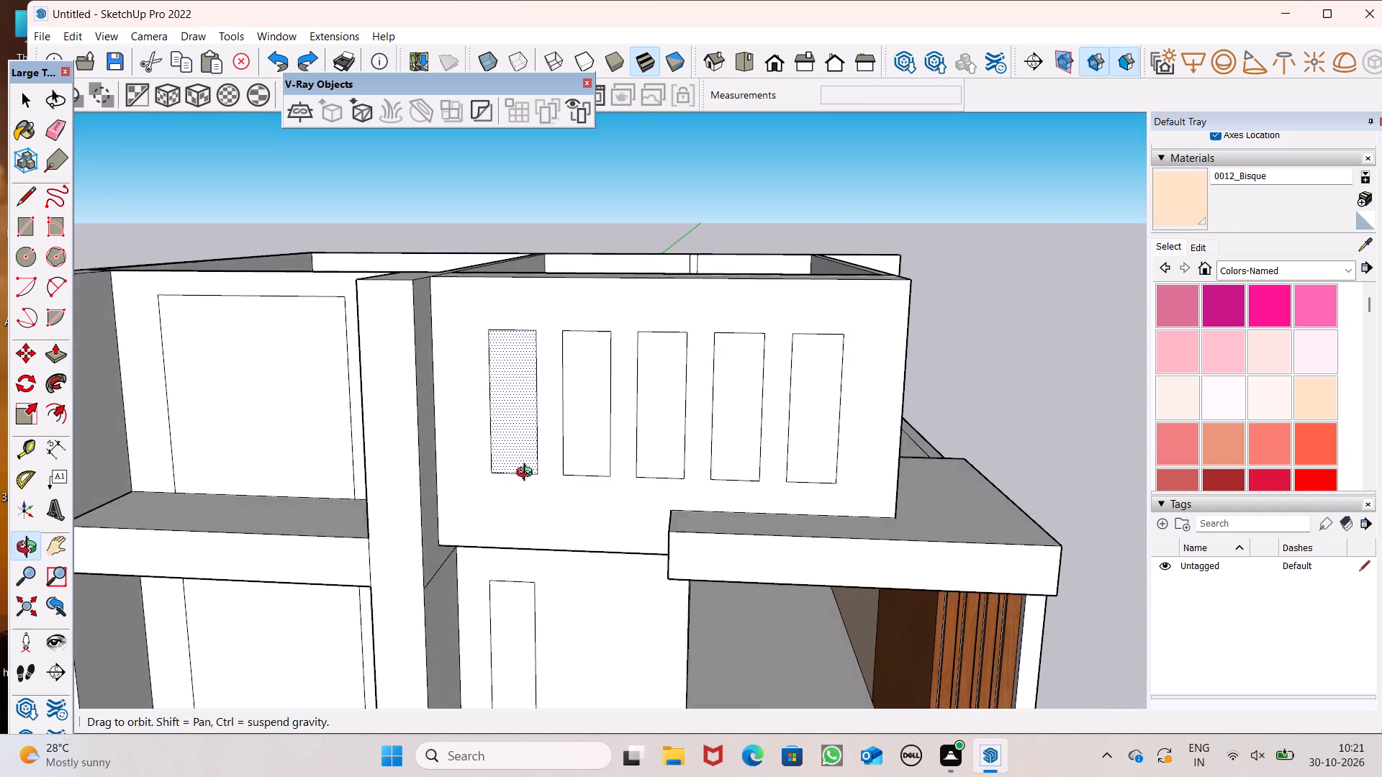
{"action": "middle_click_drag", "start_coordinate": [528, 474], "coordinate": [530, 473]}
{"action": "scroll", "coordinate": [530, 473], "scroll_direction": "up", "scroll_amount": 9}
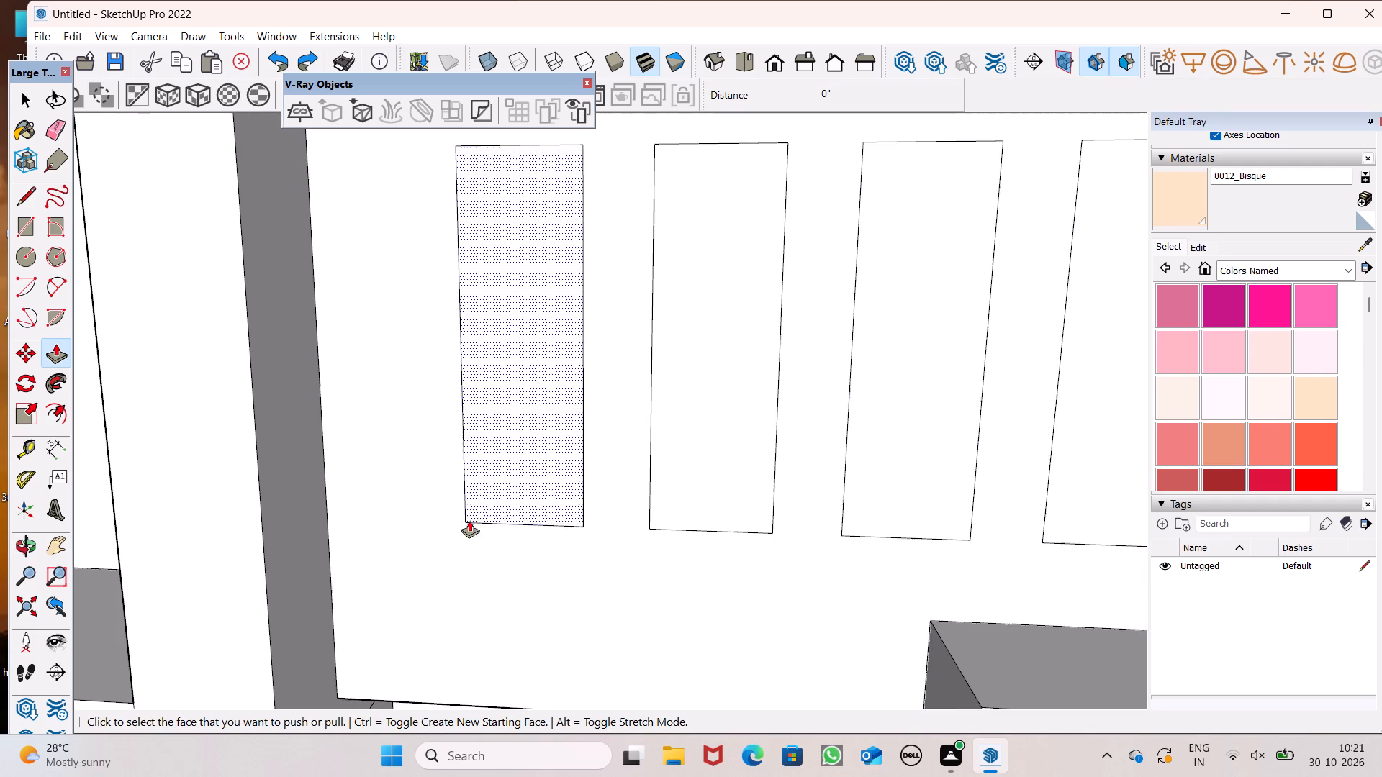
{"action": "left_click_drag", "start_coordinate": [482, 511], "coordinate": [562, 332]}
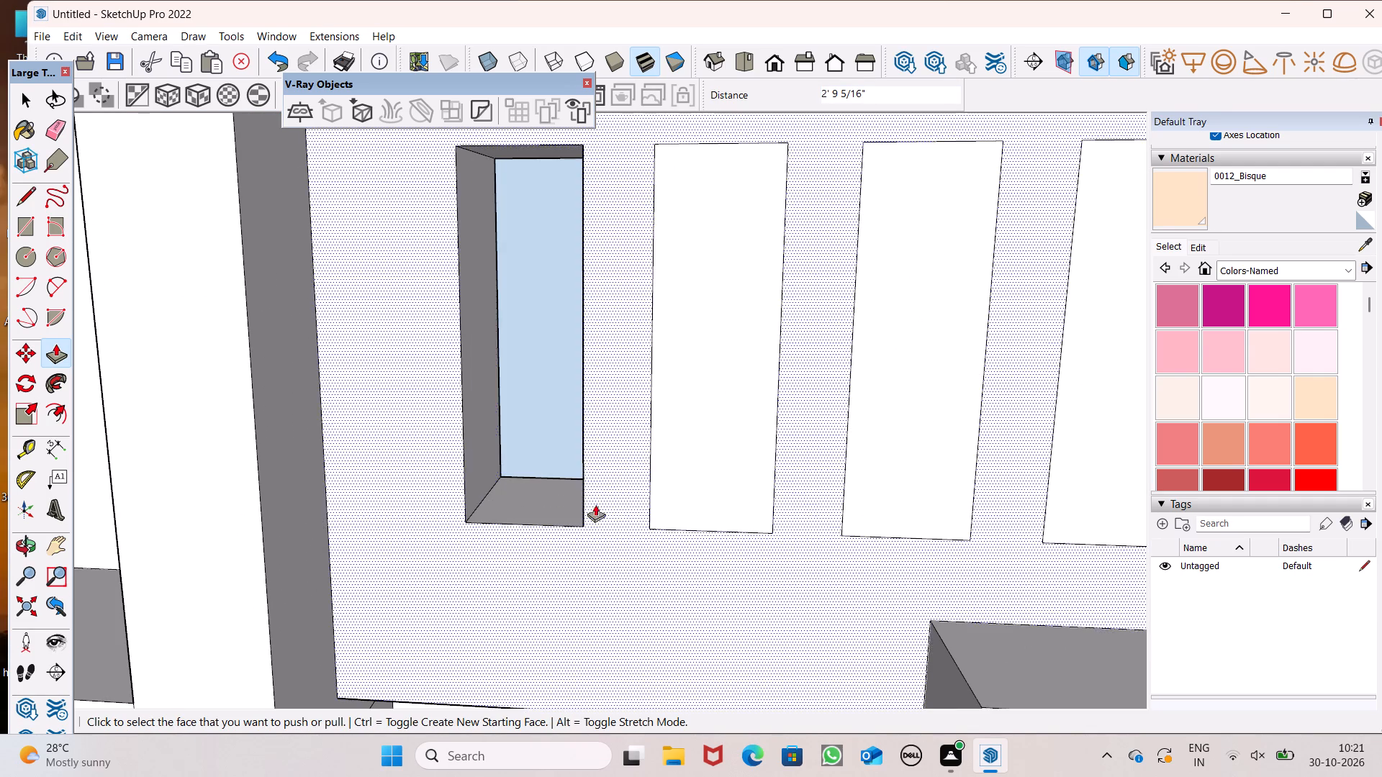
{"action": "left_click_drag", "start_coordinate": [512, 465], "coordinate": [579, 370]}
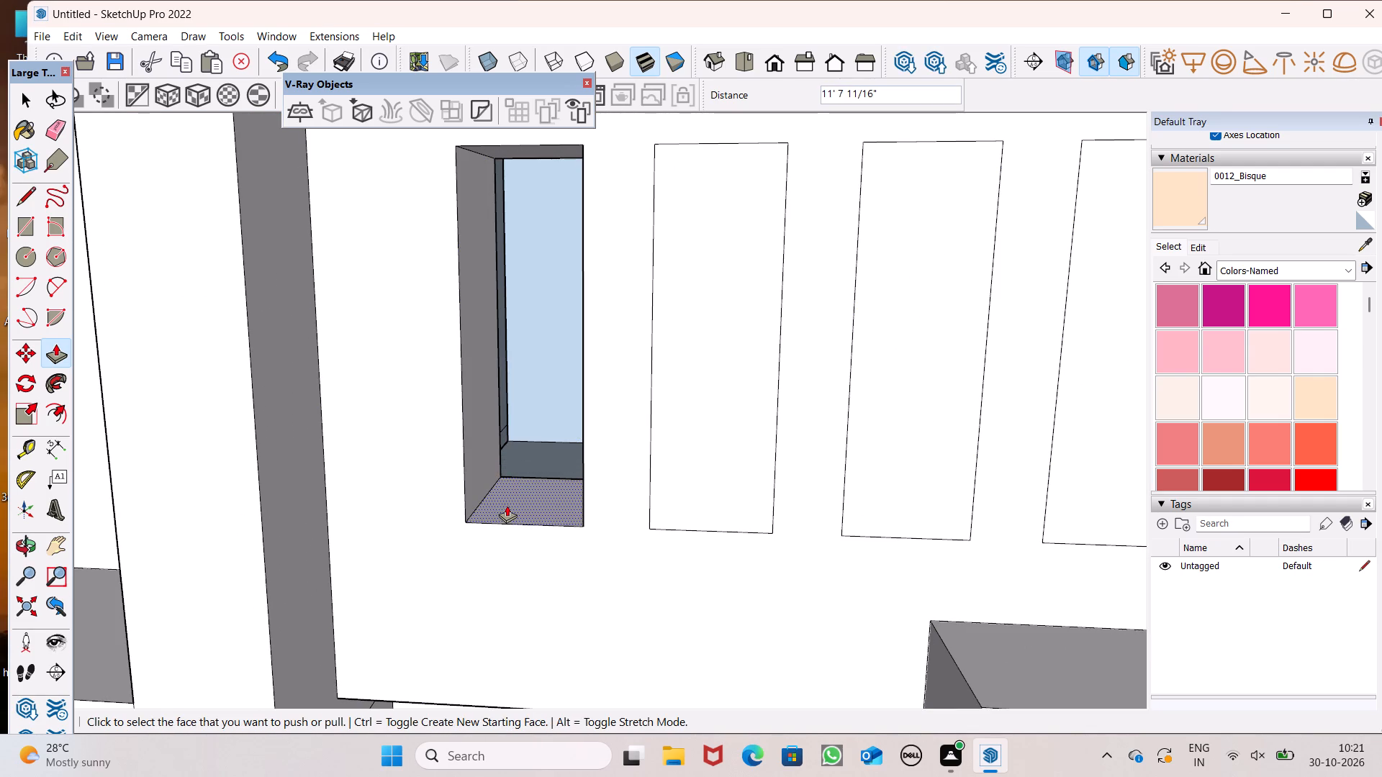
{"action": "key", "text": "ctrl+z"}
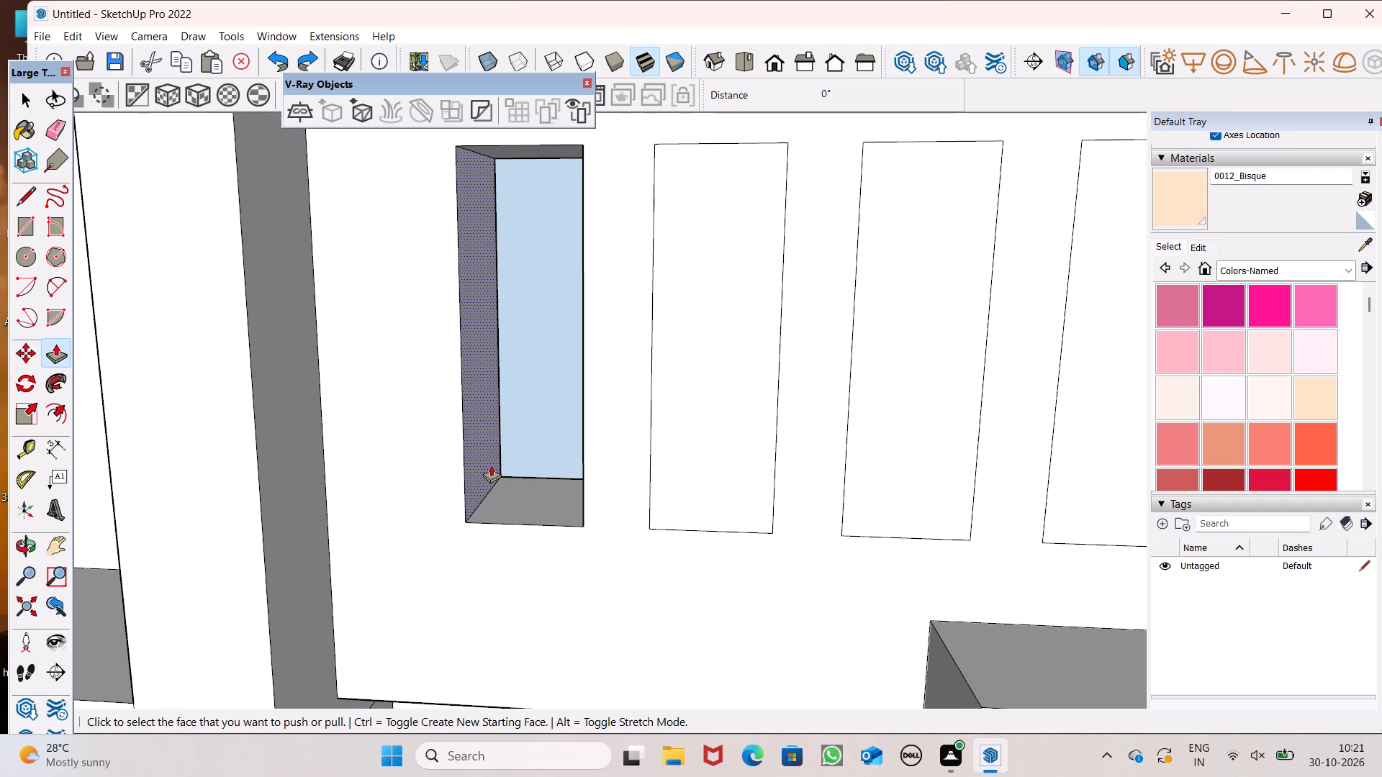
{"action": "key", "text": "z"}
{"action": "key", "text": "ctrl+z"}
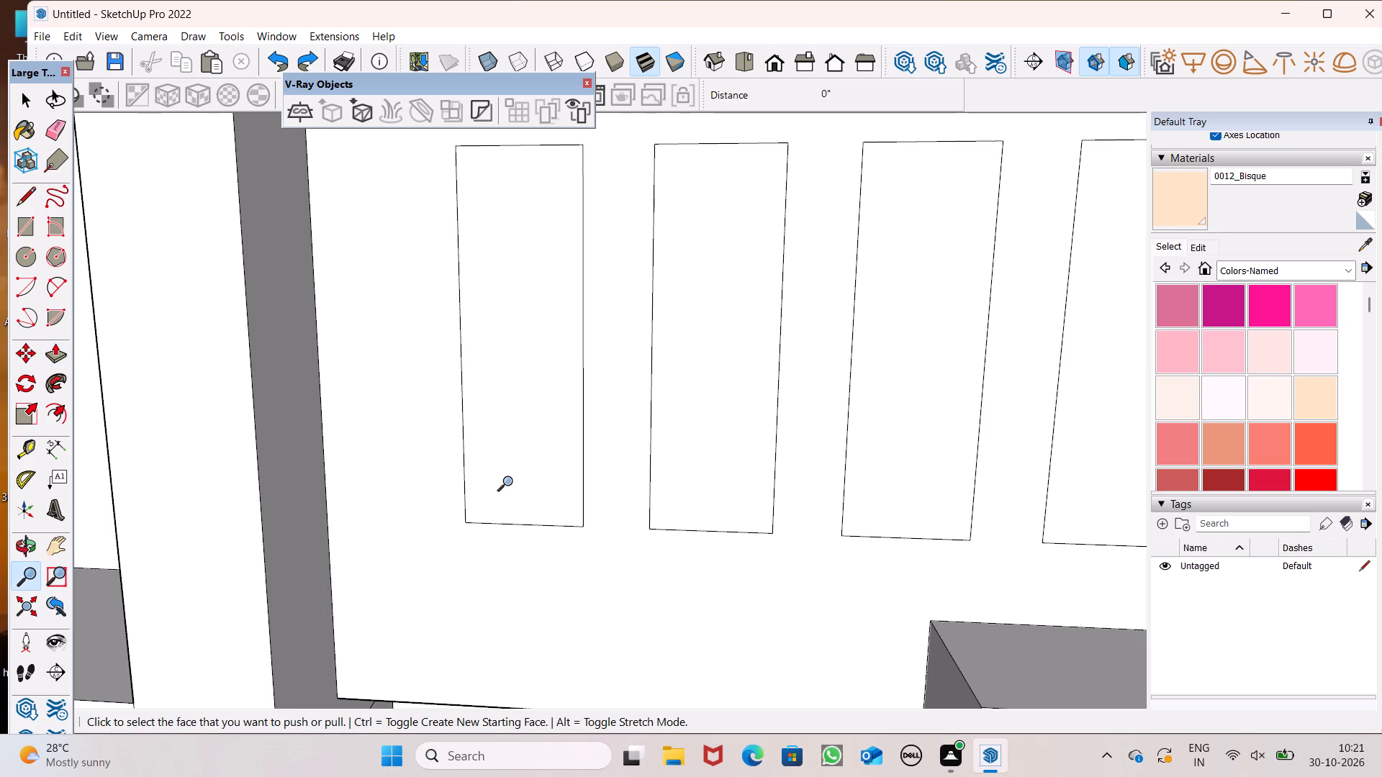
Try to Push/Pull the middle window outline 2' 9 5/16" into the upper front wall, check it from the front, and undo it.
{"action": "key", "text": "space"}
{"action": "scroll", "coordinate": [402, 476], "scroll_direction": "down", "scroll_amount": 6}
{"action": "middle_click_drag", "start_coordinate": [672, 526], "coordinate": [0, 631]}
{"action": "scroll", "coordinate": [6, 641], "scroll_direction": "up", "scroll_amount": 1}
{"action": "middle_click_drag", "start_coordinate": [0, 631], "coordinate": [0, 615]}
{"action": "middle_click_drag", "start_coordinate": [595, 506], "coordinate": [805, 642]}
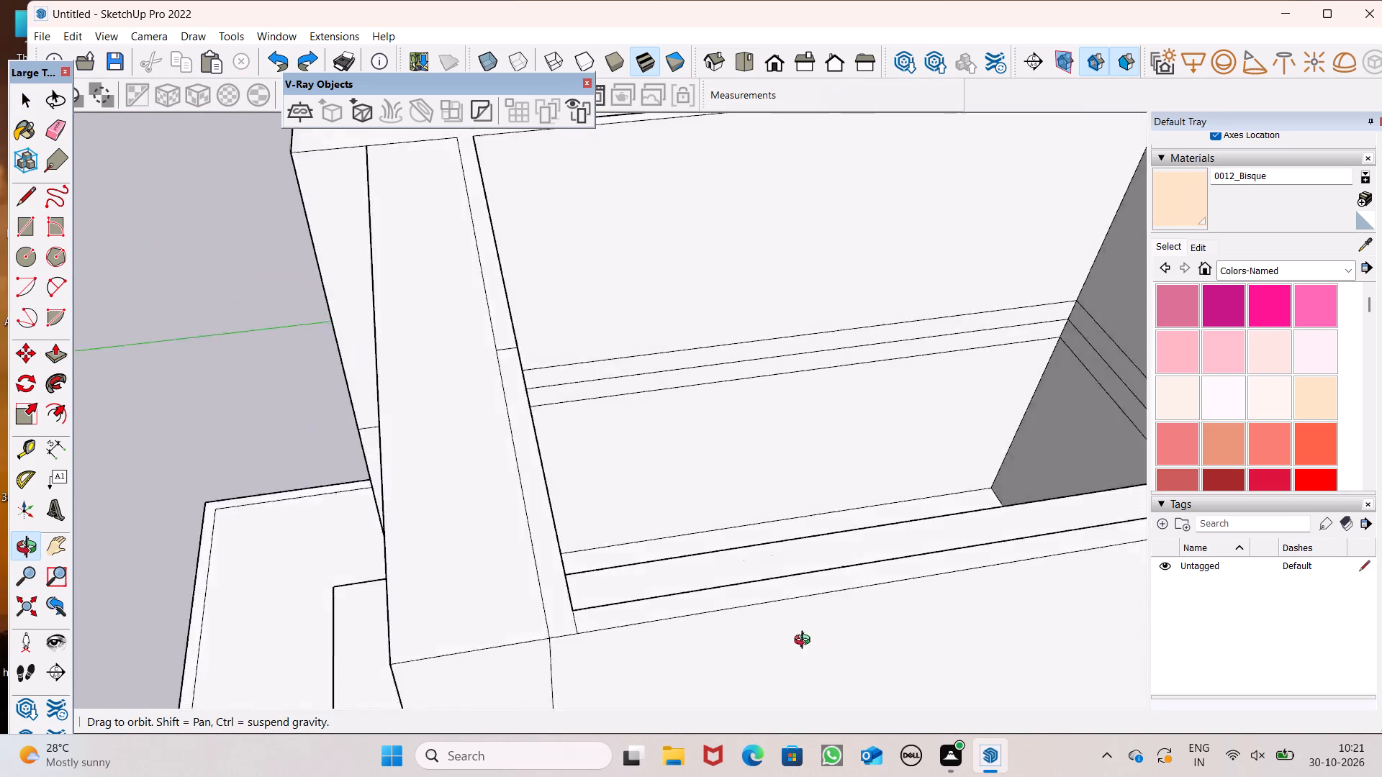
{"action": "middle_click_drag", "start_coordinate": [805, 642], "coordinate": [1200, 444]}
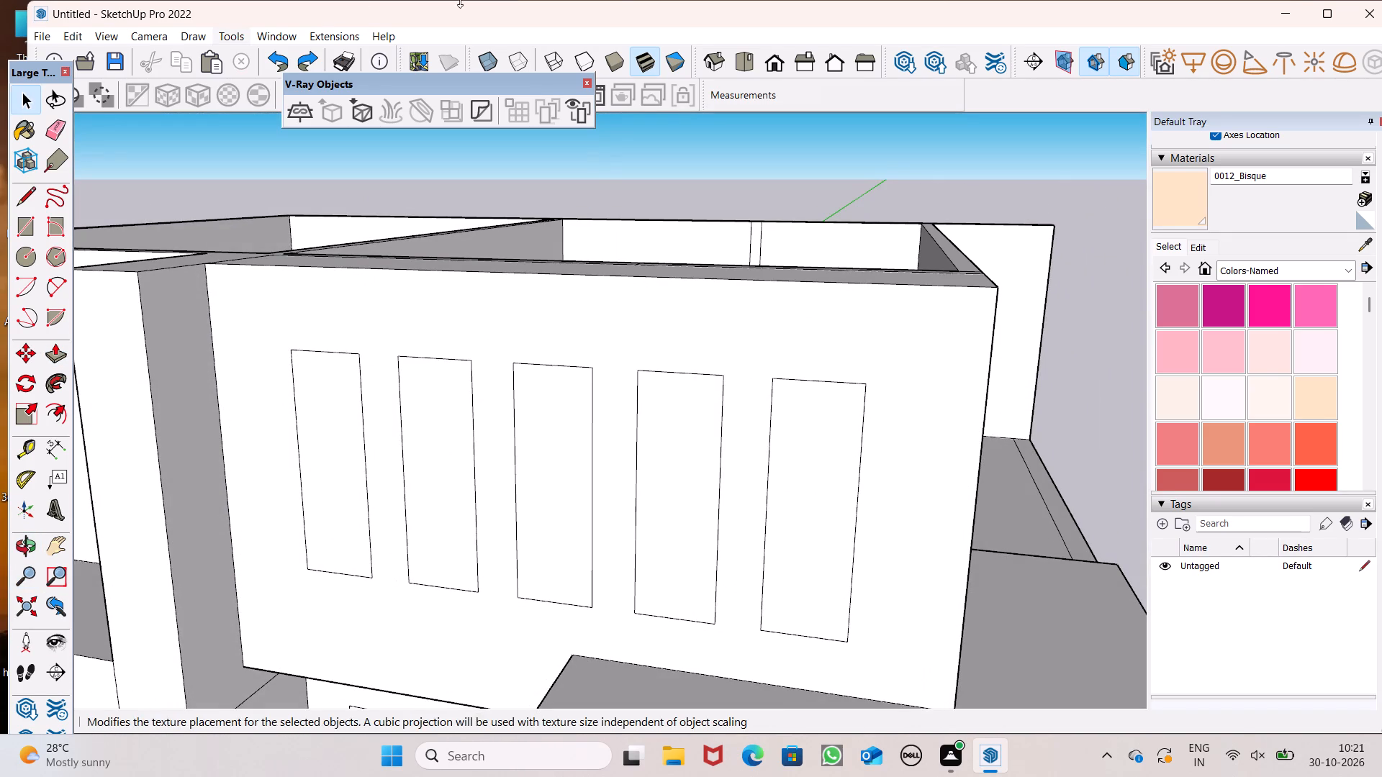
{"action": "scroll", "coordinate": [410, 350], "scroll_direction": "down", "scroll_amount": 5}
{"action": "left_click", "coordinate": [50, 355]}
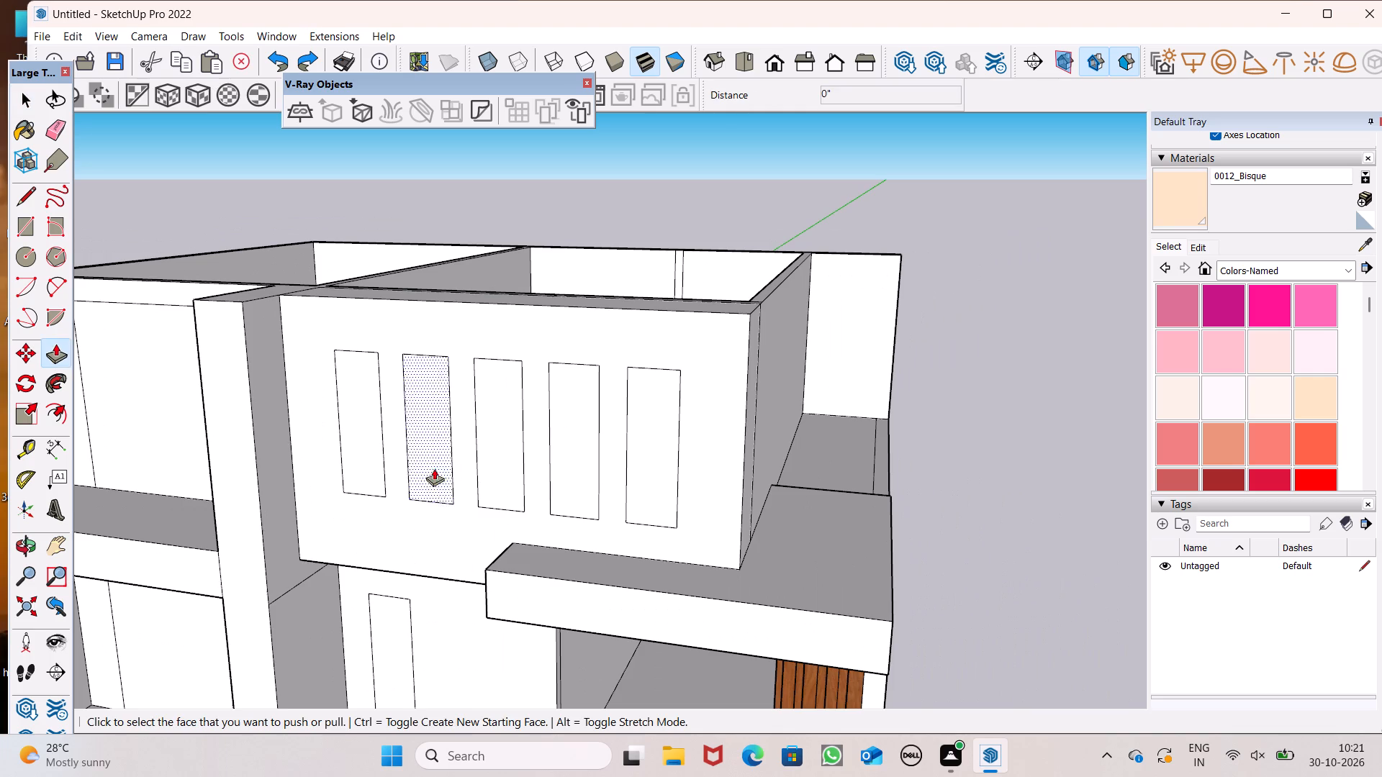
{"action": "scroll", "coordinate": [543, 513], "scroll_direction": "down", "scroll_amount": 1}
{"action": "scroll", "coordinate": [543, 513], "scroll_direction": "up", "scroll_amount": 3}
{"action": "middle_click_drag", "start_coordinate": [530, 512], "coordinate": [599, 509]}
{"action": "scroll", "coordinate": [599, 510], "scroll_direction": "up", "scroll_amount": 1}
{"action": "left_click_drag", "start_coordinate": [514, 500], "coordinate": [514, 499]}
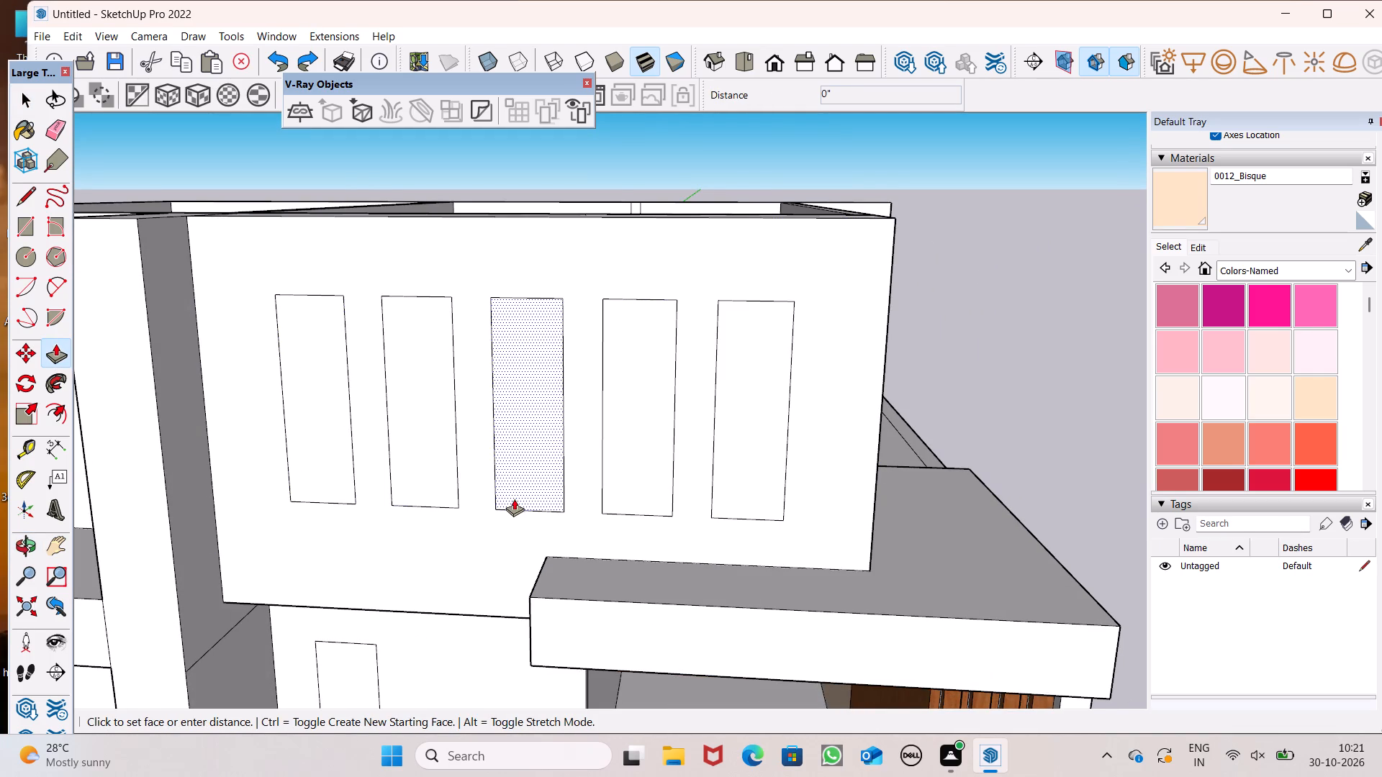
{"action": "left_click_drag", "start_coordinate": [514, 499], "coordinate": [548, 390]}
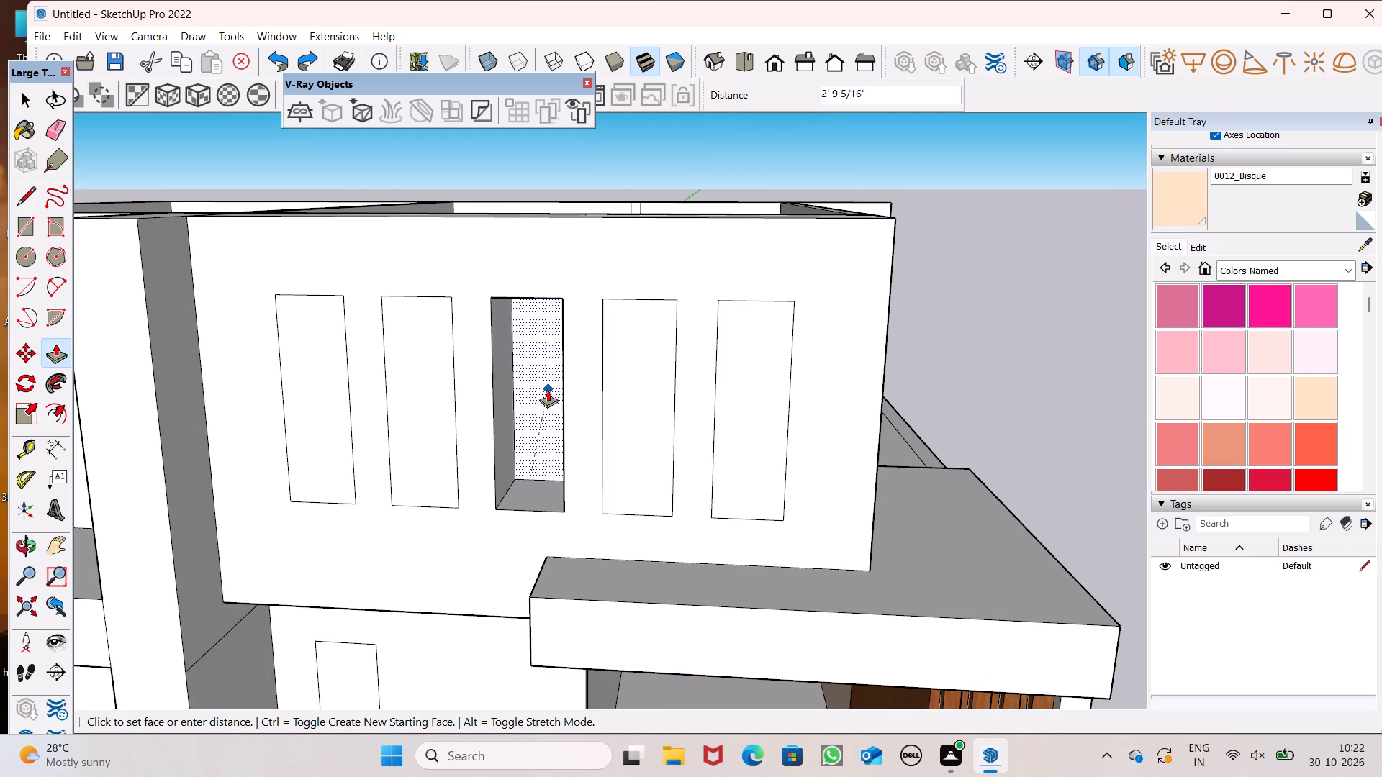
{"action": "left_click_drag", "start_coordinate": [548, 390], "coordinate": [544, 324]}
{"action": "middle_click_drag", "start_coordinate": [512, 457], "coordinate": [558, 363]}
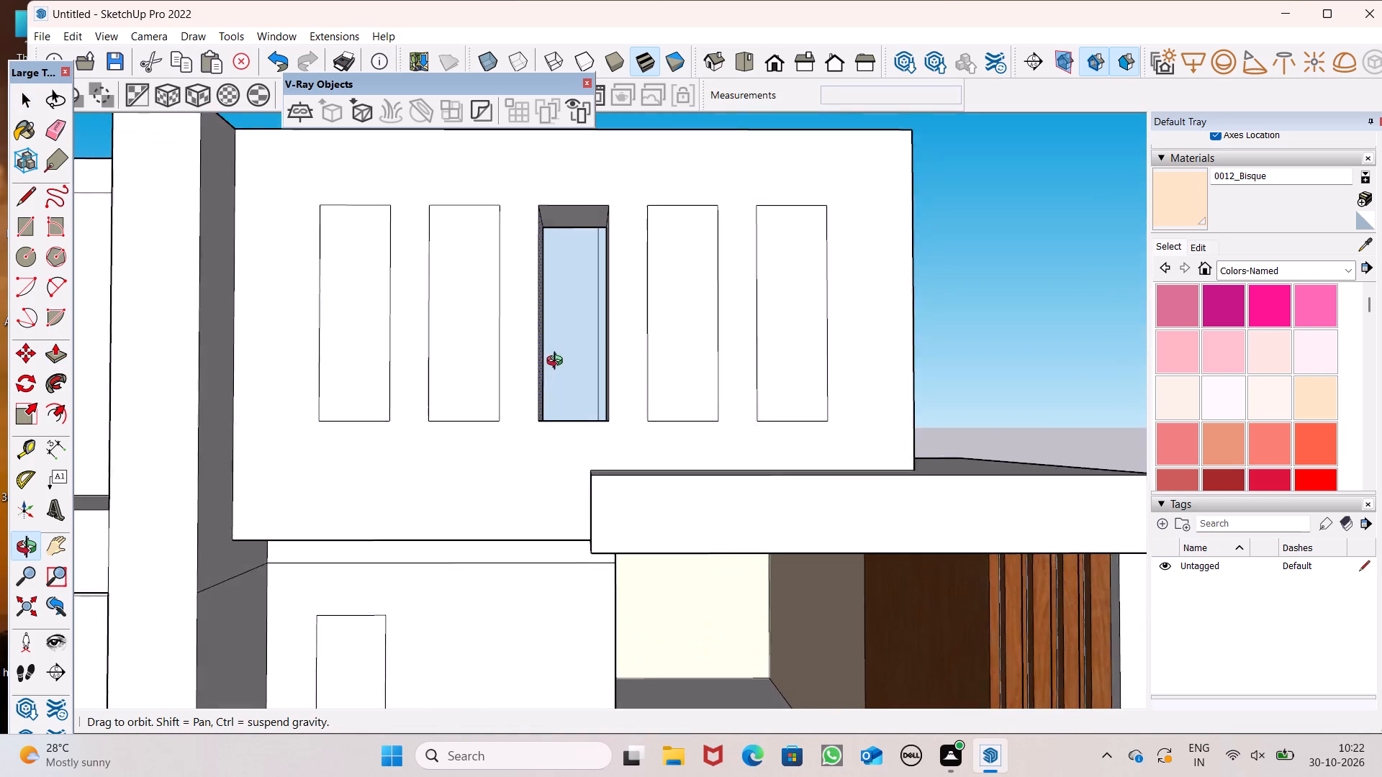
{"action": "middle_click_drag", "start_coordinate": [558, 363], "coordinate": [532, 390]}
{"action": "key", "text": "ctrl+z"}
Erase the leftover vertical edge on the room-side face of the upper front wall.
{"action": "middle_click_drag", "start_coordinate": [591, 484], "coordinate": [0, 742]}
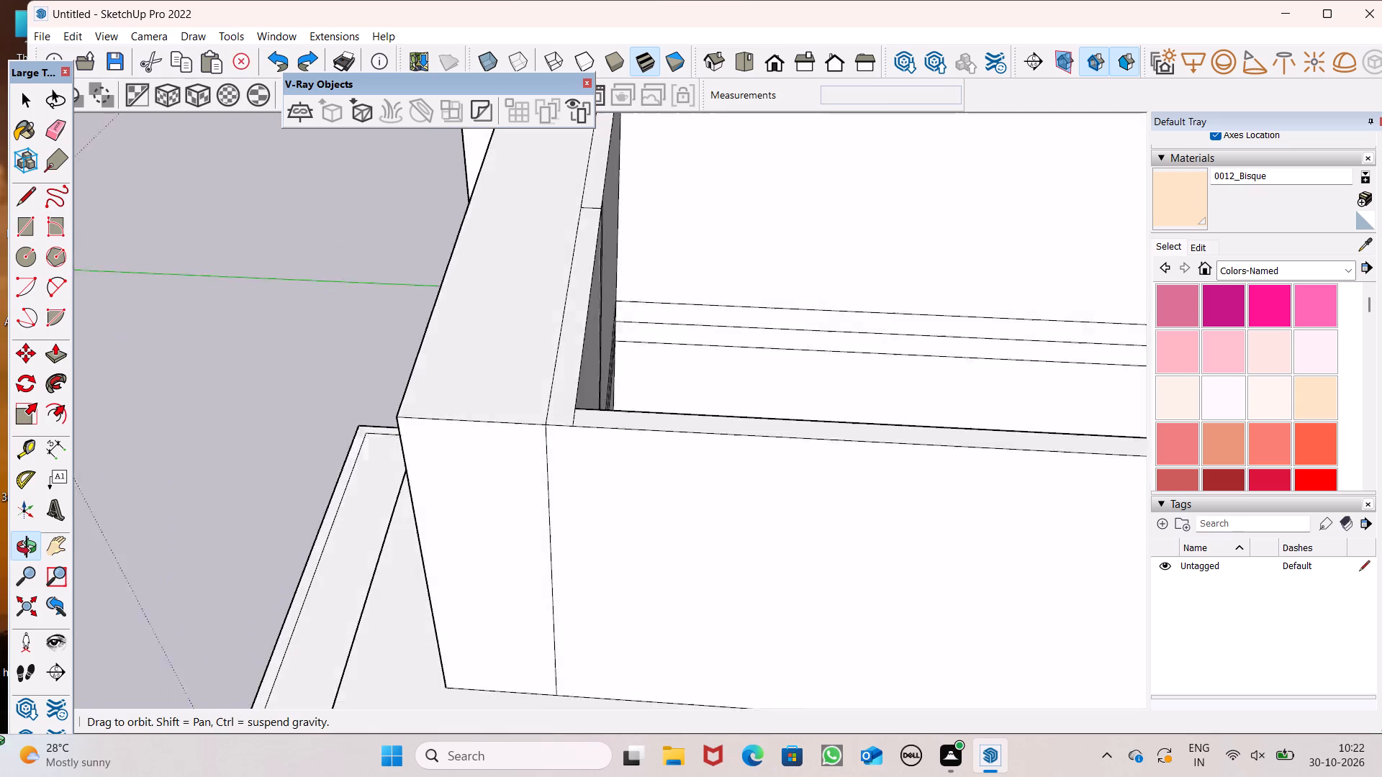
{"action": "middle_click_drag", "start_coordinate": [0, 742], "coordinate": [0, 717]}
{"action": "scroll", "coordinate": [646, 381], "scroll_direction": "up", "scroll_amount": 1}
{"action": "middle_click_drag", "start_coordinate": [646, 381], "coordinate": [230, 410]}
{"action": "left_click_drag", "start_coordinate": [41, 131], "coordinate": [50, 130]}
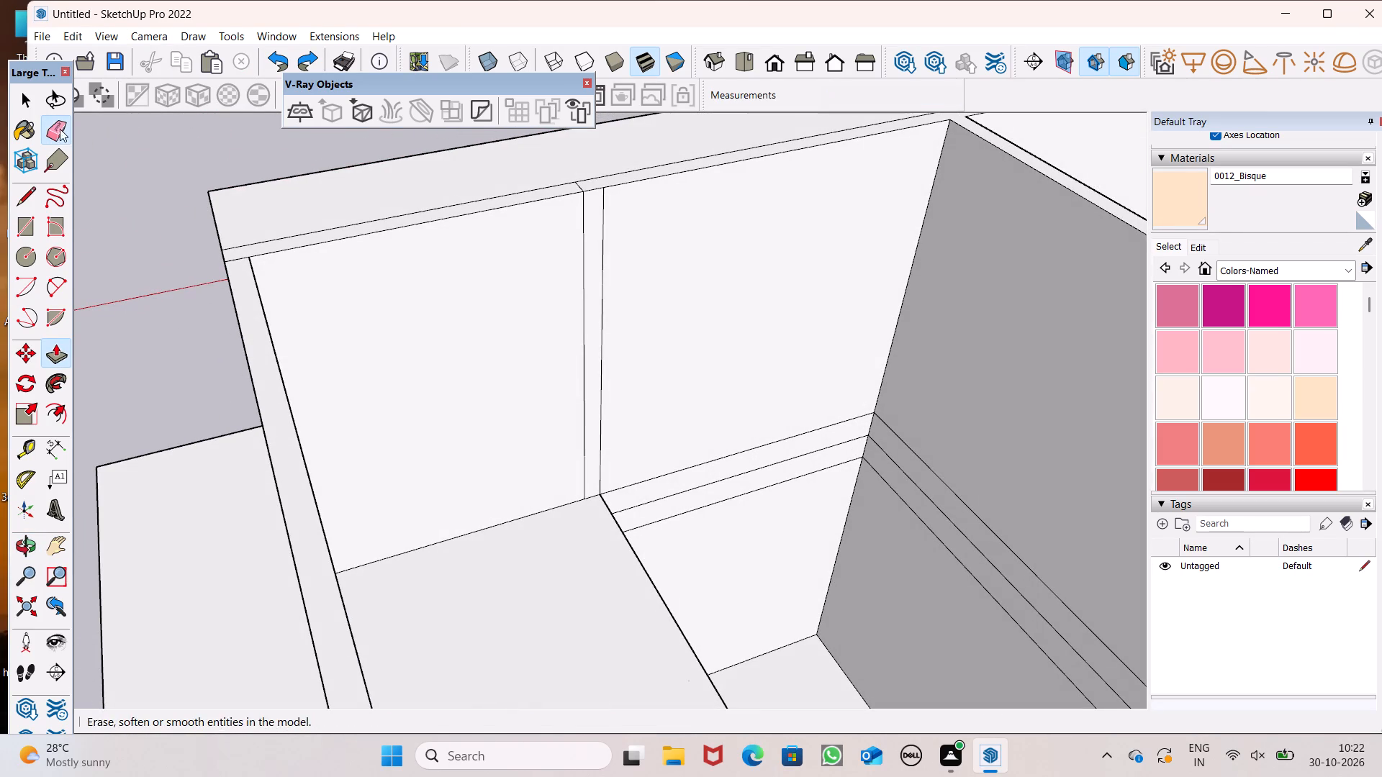
{"action": "left_click_drag", "start_coordinate": [577, 240], "coordinate": [541, 298]}
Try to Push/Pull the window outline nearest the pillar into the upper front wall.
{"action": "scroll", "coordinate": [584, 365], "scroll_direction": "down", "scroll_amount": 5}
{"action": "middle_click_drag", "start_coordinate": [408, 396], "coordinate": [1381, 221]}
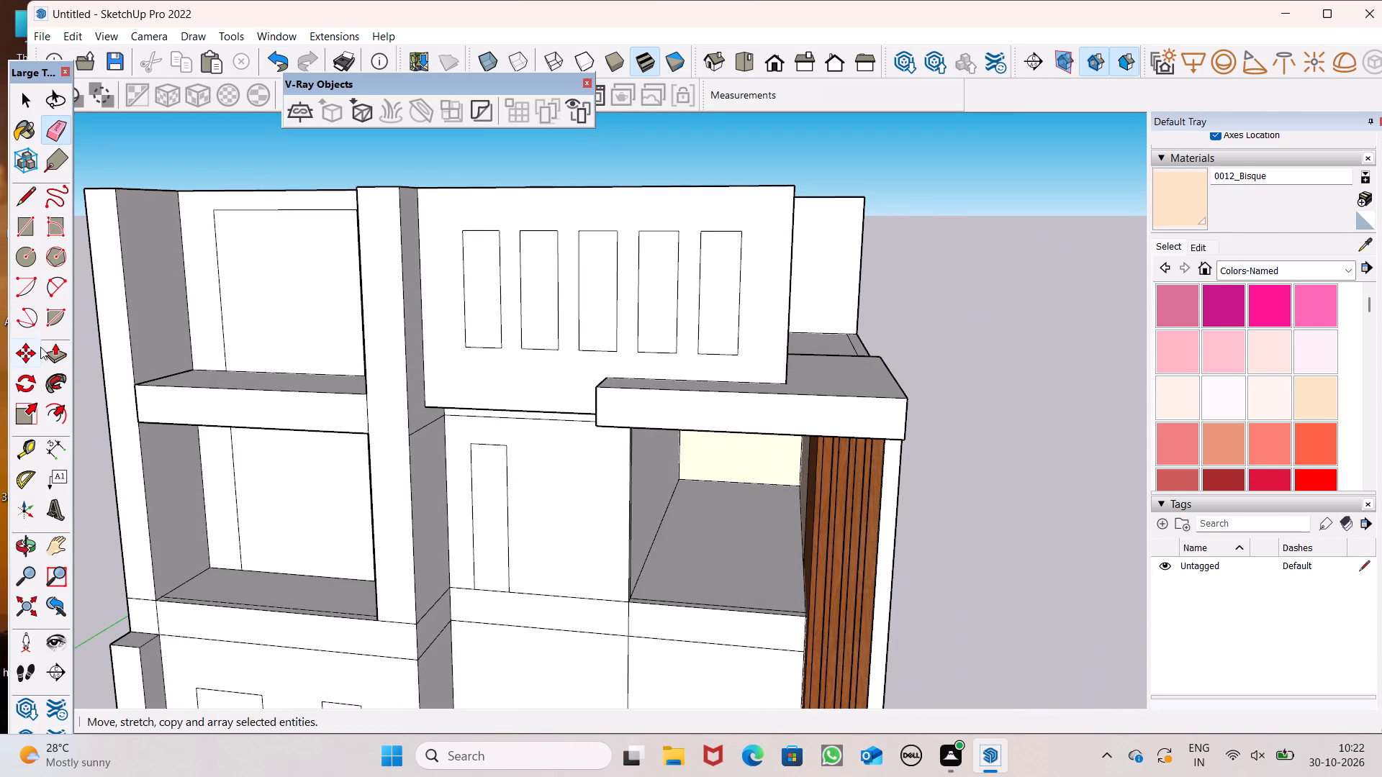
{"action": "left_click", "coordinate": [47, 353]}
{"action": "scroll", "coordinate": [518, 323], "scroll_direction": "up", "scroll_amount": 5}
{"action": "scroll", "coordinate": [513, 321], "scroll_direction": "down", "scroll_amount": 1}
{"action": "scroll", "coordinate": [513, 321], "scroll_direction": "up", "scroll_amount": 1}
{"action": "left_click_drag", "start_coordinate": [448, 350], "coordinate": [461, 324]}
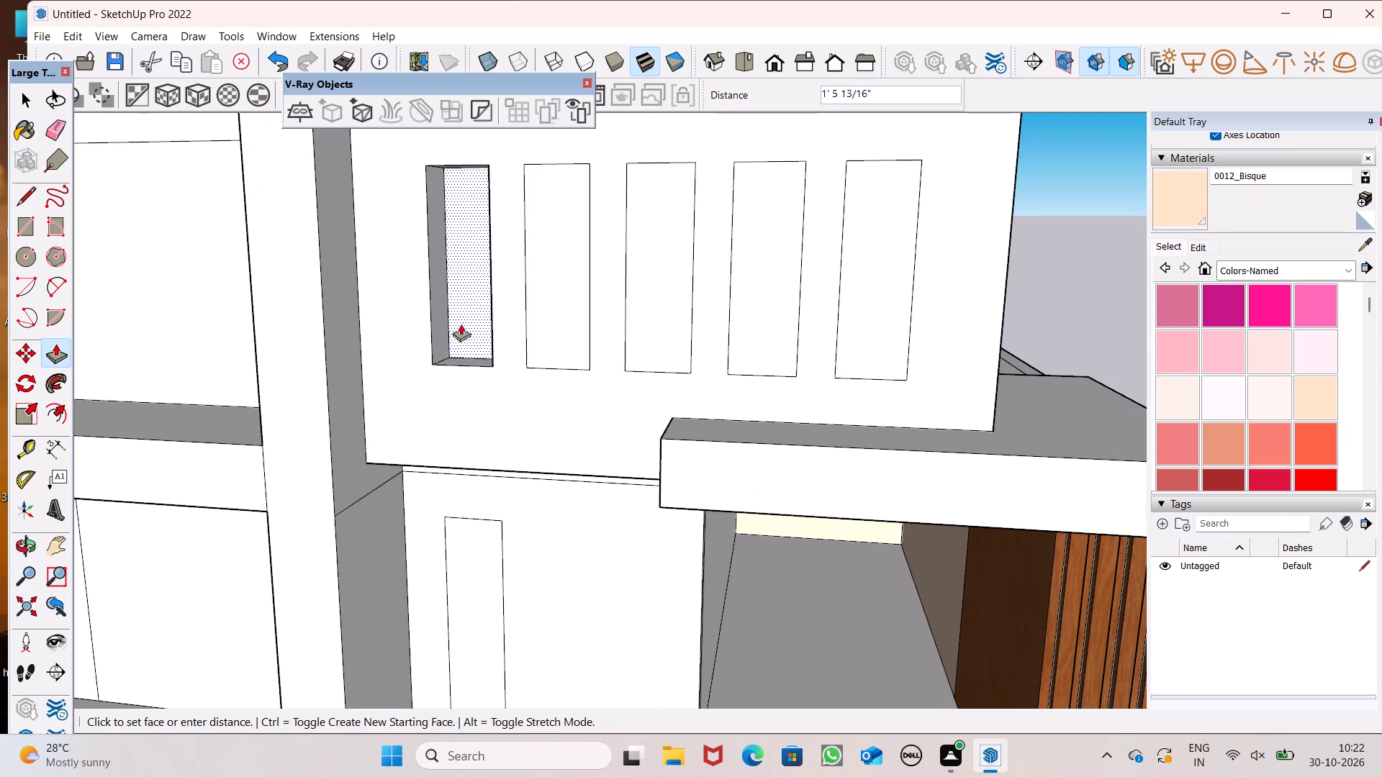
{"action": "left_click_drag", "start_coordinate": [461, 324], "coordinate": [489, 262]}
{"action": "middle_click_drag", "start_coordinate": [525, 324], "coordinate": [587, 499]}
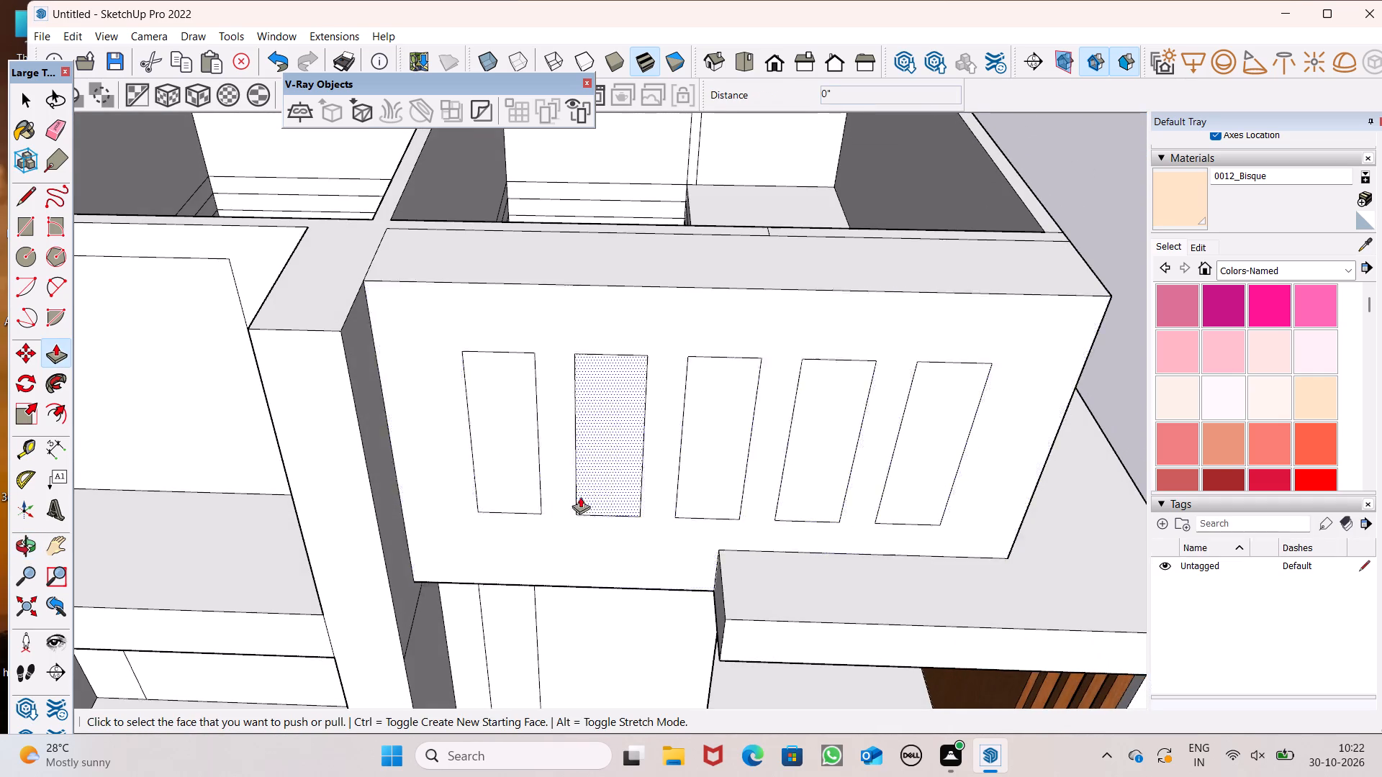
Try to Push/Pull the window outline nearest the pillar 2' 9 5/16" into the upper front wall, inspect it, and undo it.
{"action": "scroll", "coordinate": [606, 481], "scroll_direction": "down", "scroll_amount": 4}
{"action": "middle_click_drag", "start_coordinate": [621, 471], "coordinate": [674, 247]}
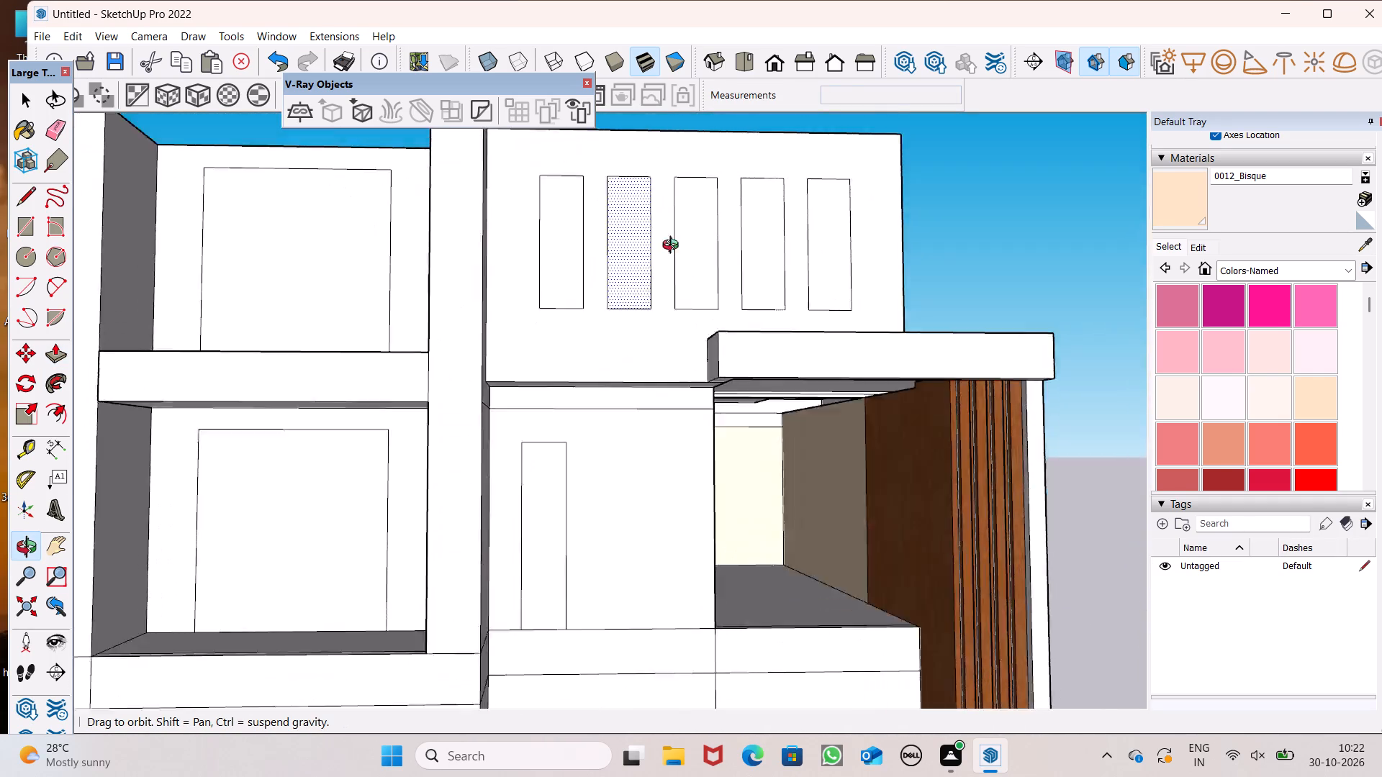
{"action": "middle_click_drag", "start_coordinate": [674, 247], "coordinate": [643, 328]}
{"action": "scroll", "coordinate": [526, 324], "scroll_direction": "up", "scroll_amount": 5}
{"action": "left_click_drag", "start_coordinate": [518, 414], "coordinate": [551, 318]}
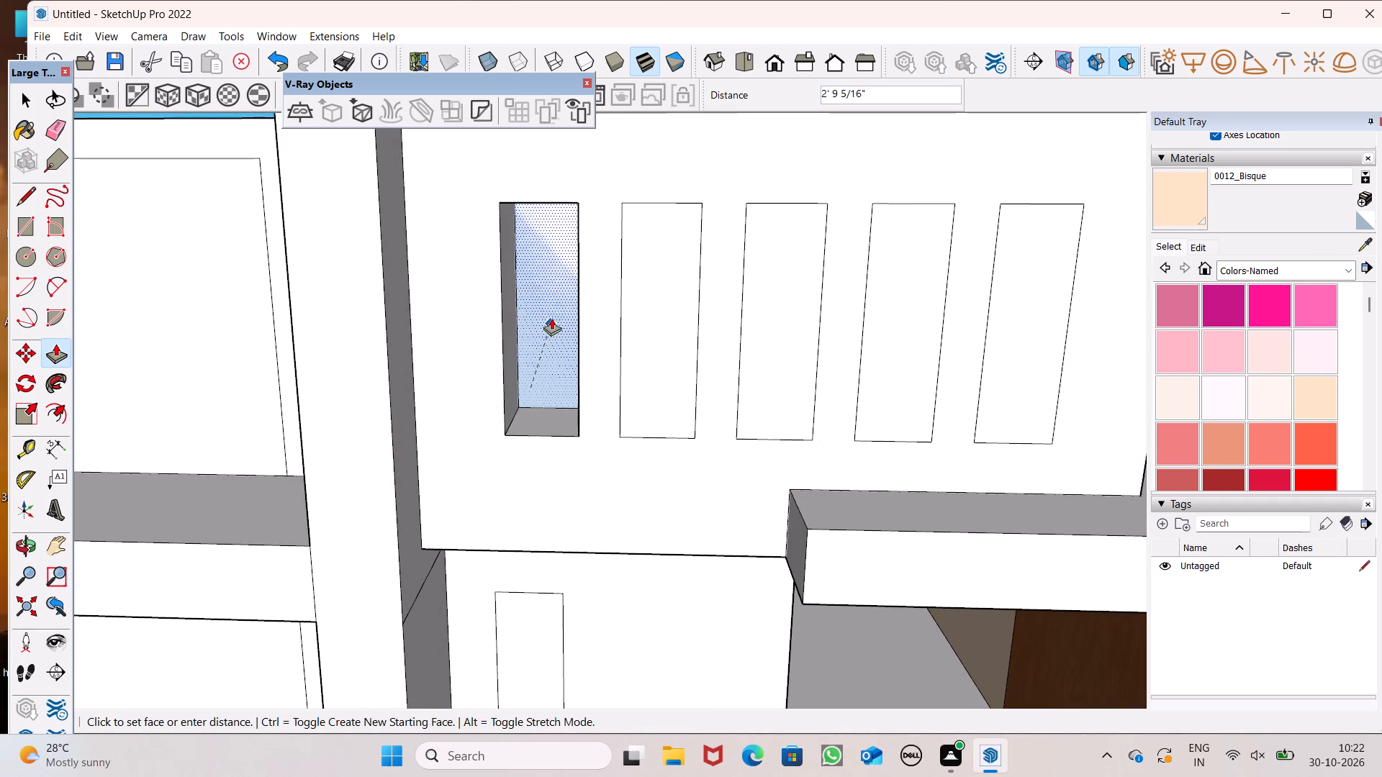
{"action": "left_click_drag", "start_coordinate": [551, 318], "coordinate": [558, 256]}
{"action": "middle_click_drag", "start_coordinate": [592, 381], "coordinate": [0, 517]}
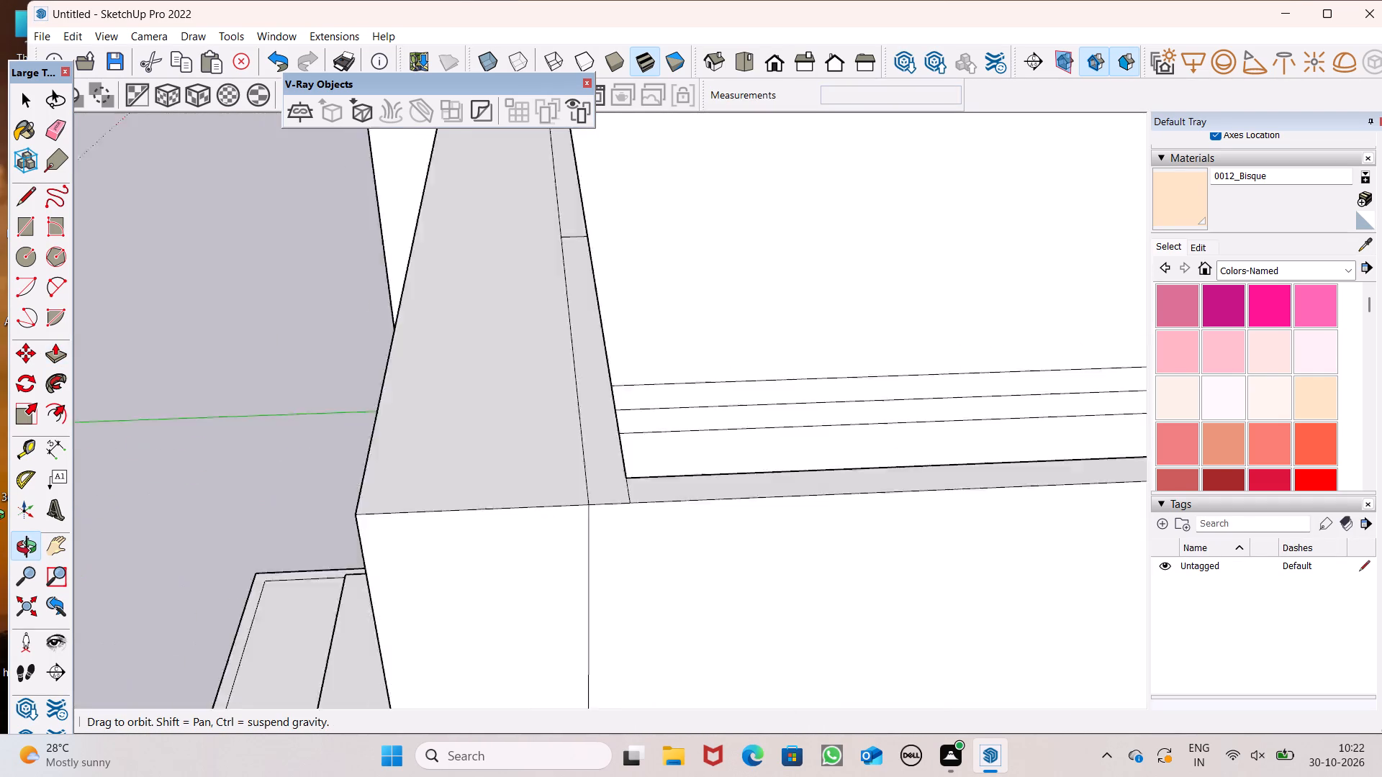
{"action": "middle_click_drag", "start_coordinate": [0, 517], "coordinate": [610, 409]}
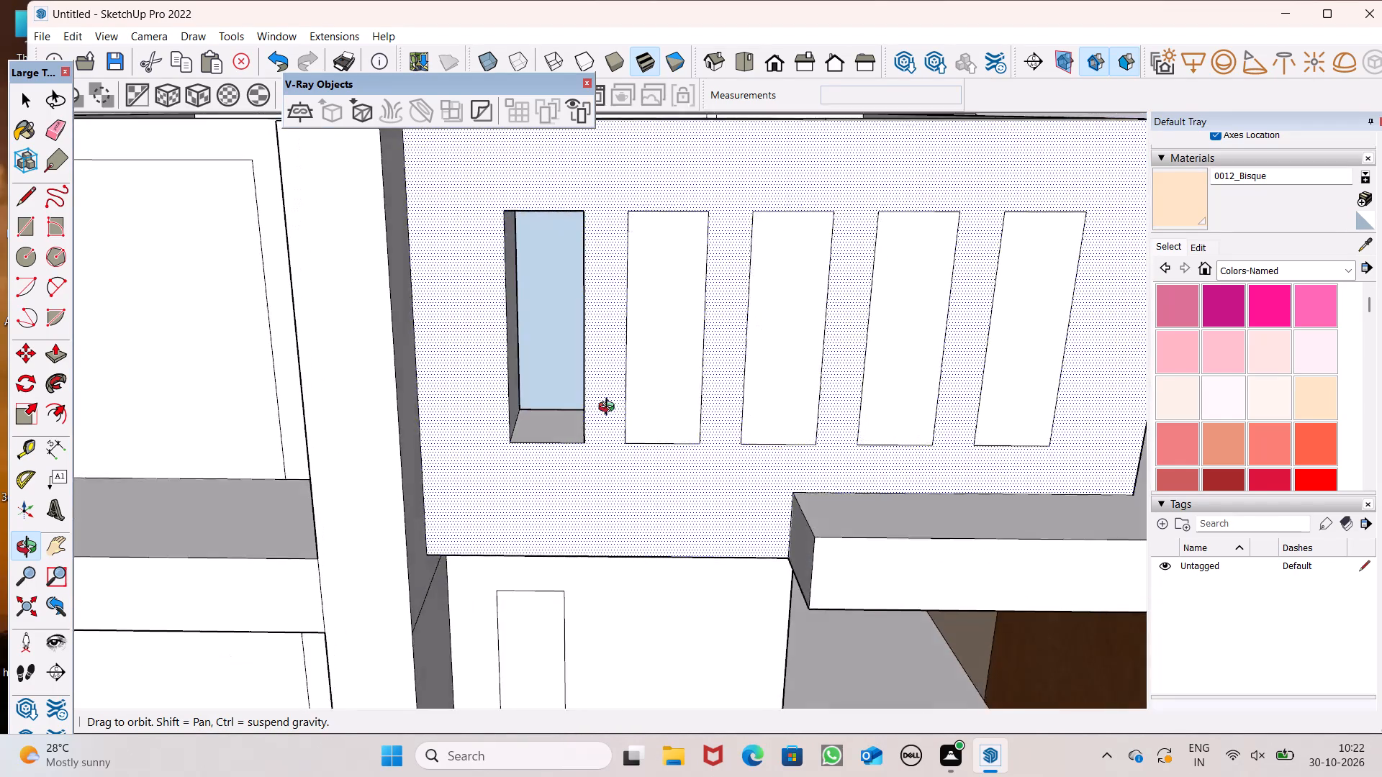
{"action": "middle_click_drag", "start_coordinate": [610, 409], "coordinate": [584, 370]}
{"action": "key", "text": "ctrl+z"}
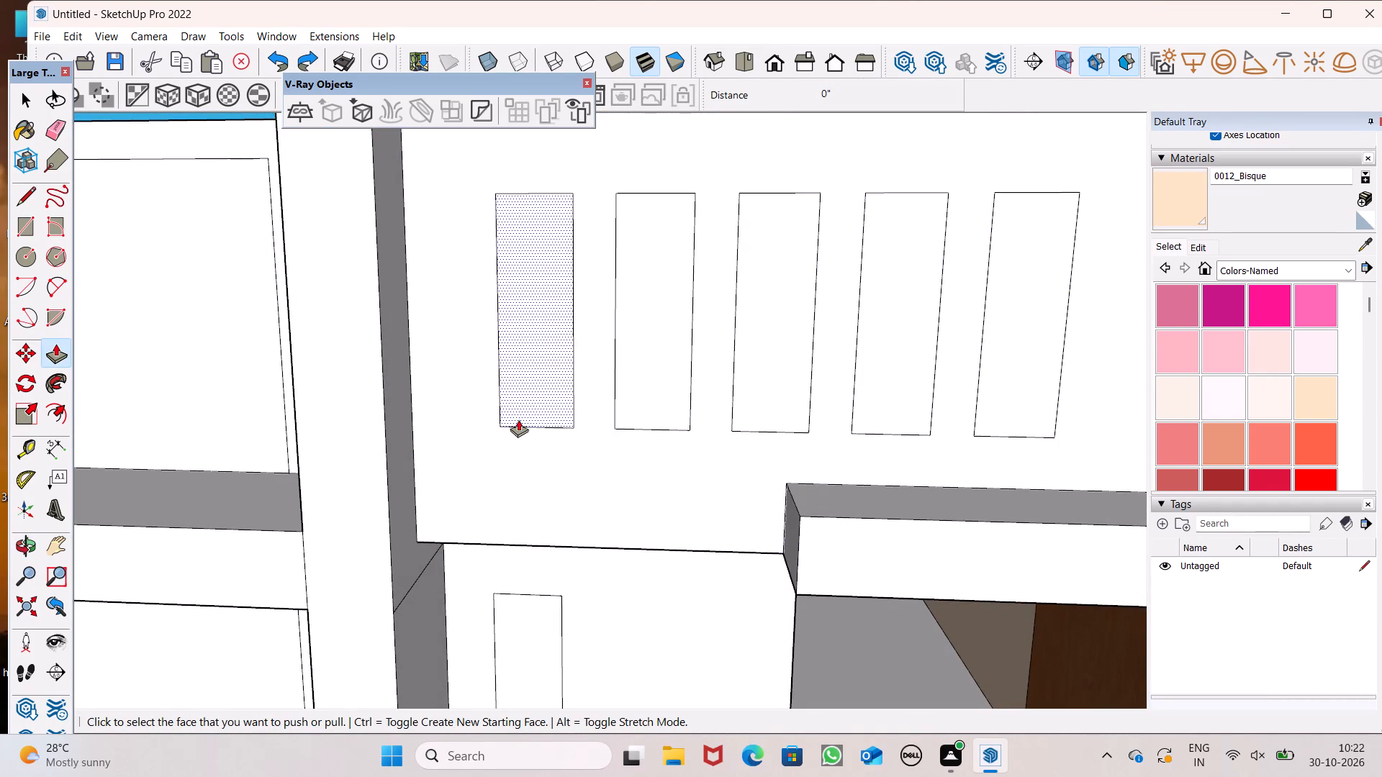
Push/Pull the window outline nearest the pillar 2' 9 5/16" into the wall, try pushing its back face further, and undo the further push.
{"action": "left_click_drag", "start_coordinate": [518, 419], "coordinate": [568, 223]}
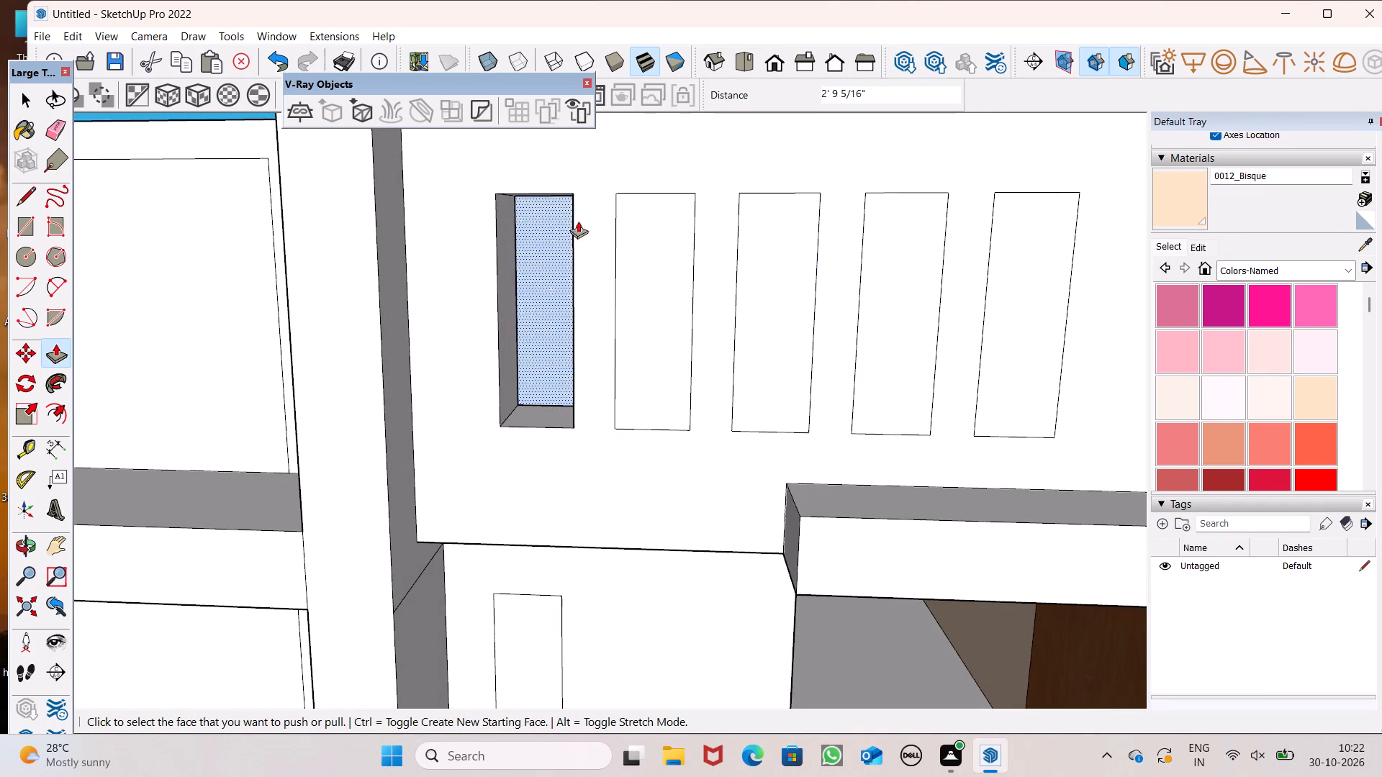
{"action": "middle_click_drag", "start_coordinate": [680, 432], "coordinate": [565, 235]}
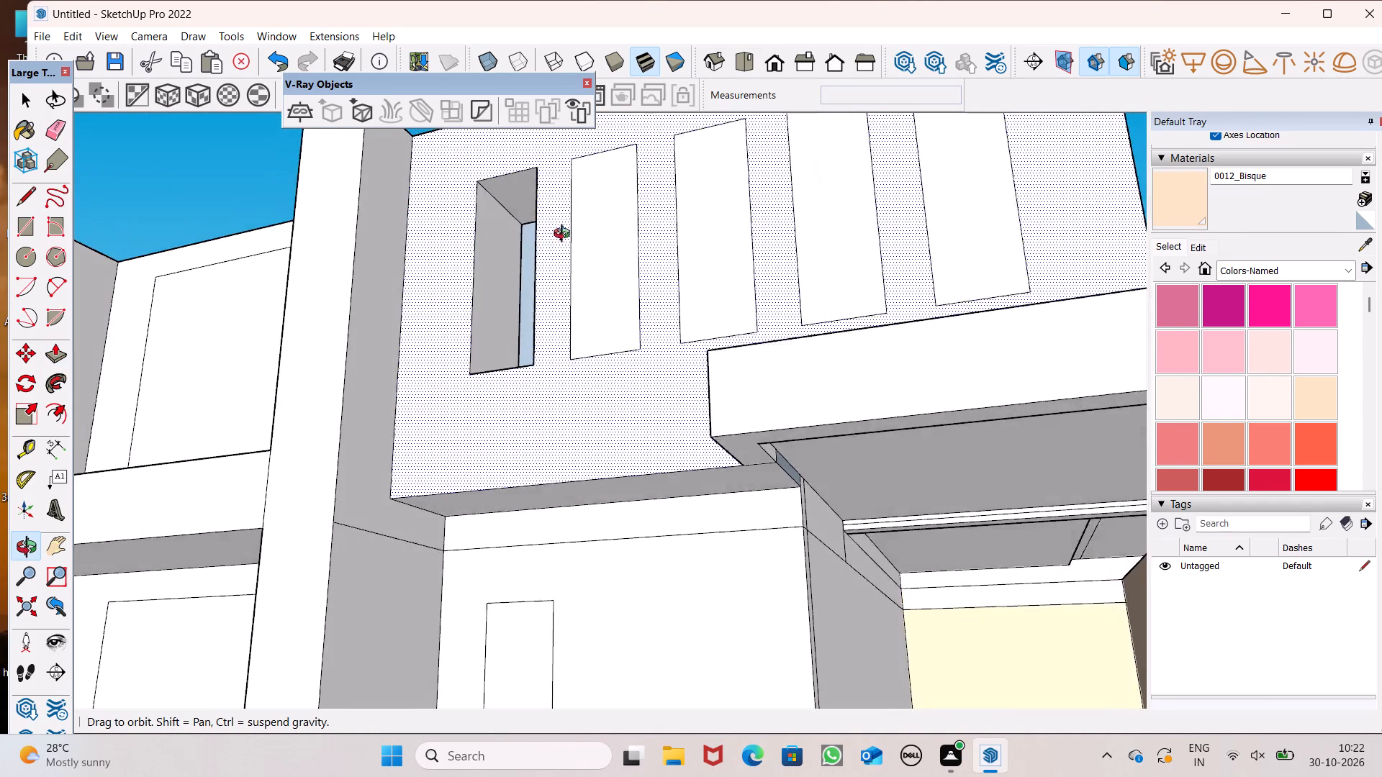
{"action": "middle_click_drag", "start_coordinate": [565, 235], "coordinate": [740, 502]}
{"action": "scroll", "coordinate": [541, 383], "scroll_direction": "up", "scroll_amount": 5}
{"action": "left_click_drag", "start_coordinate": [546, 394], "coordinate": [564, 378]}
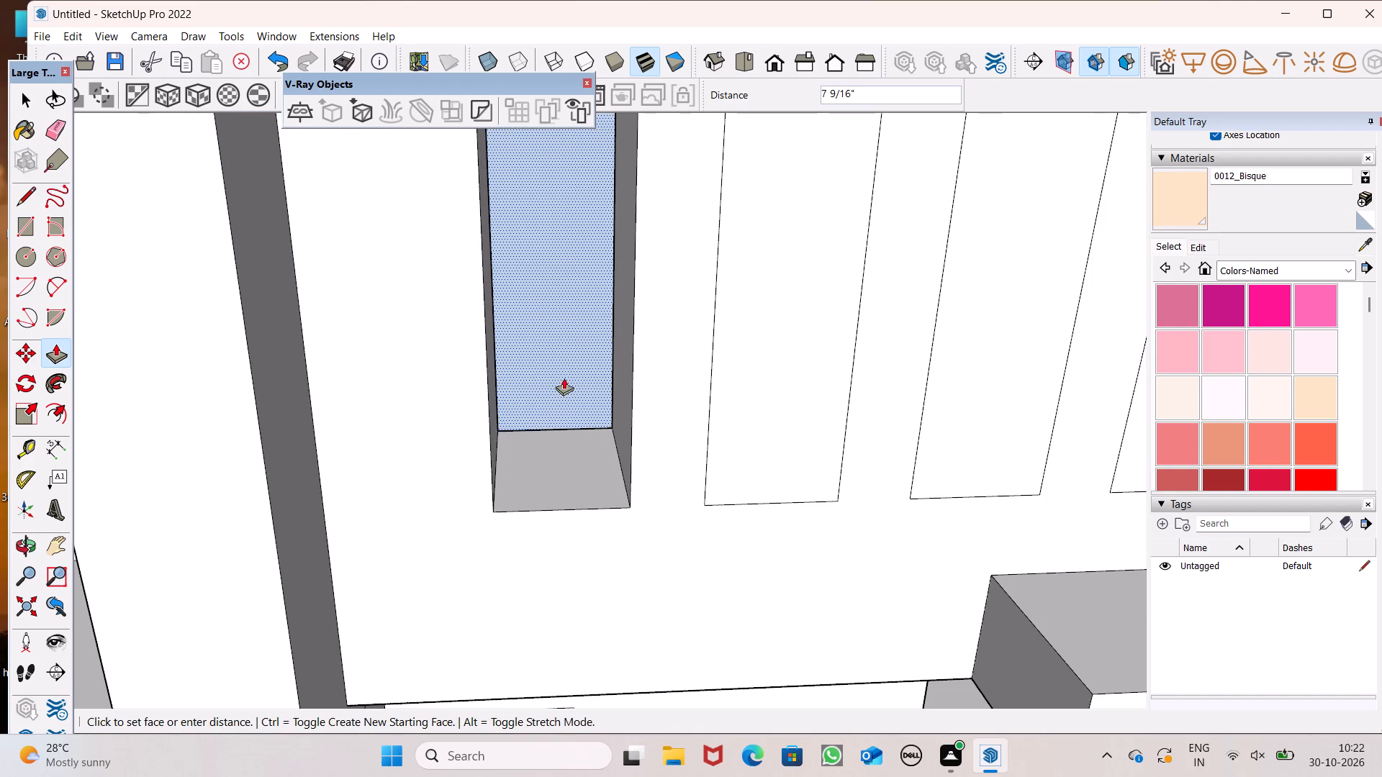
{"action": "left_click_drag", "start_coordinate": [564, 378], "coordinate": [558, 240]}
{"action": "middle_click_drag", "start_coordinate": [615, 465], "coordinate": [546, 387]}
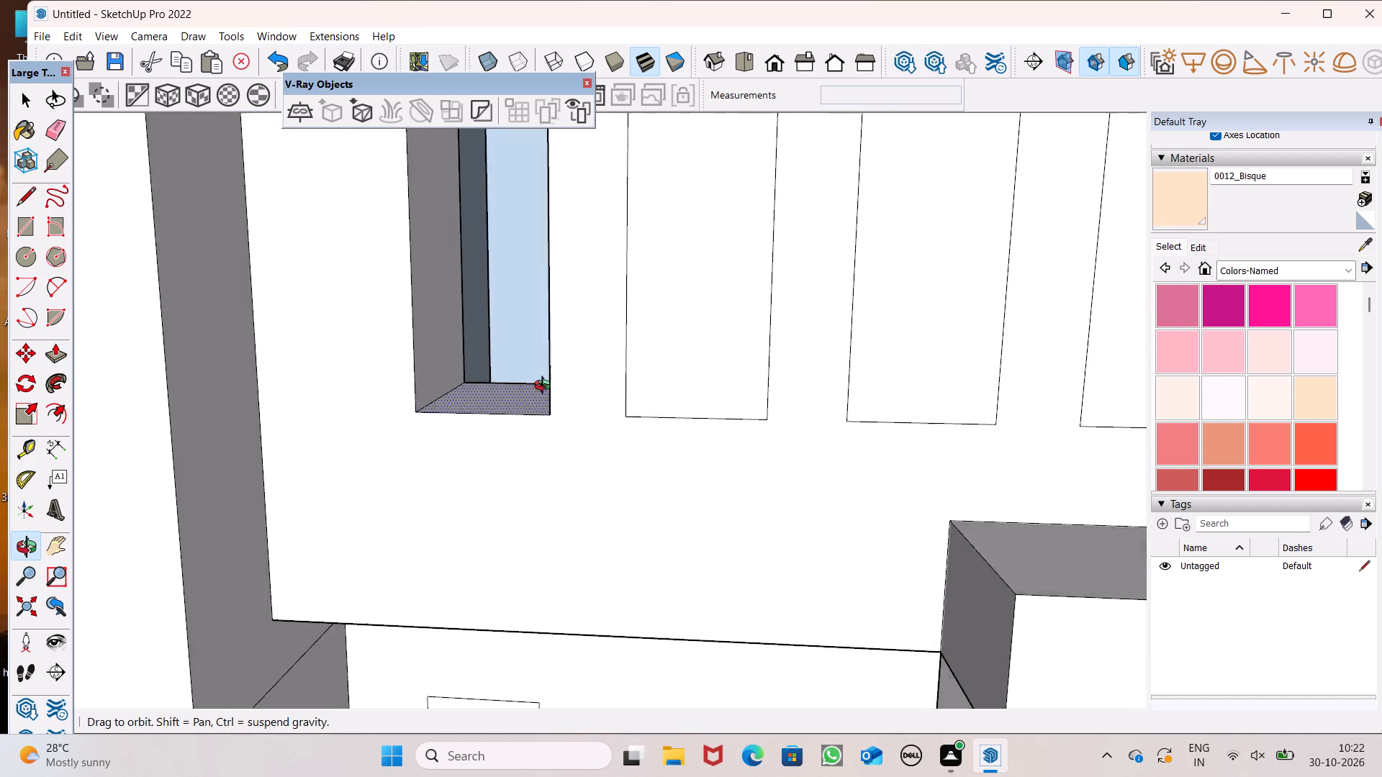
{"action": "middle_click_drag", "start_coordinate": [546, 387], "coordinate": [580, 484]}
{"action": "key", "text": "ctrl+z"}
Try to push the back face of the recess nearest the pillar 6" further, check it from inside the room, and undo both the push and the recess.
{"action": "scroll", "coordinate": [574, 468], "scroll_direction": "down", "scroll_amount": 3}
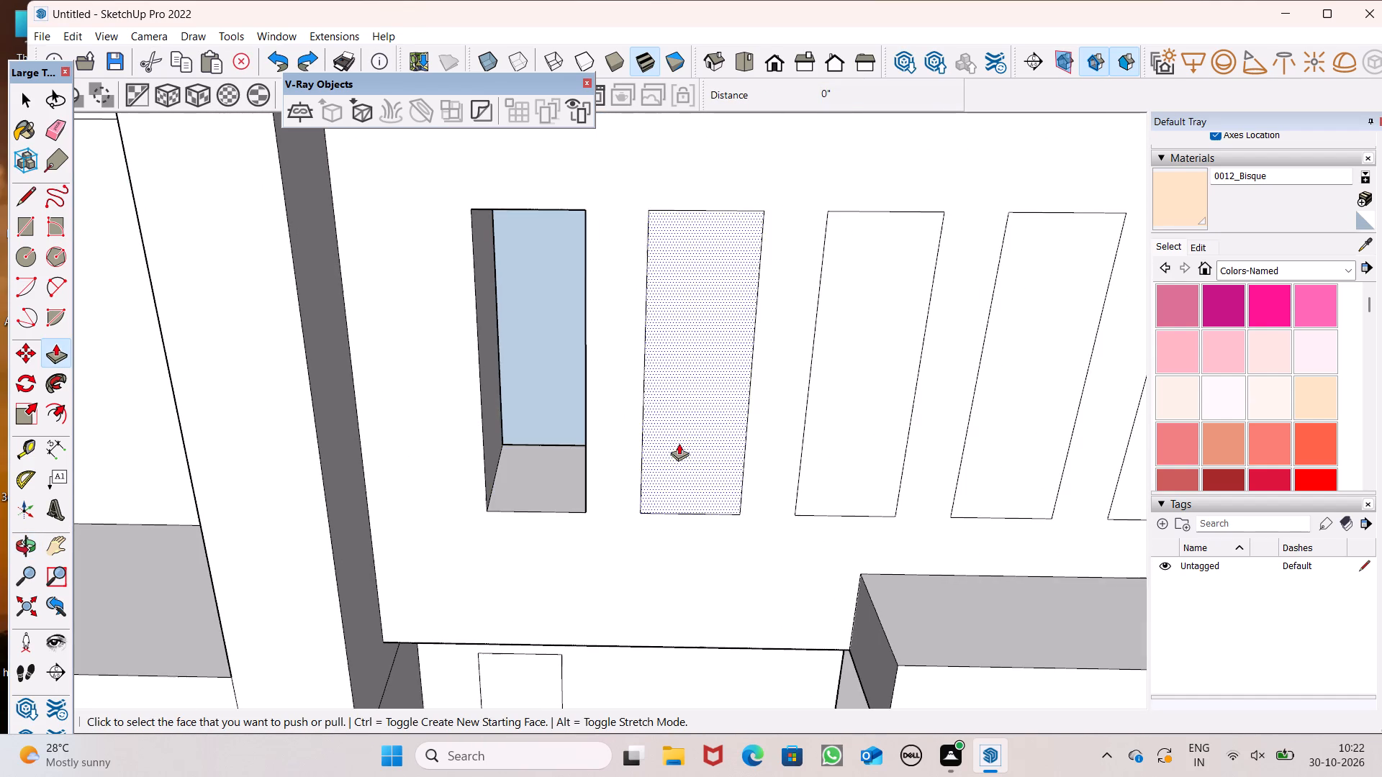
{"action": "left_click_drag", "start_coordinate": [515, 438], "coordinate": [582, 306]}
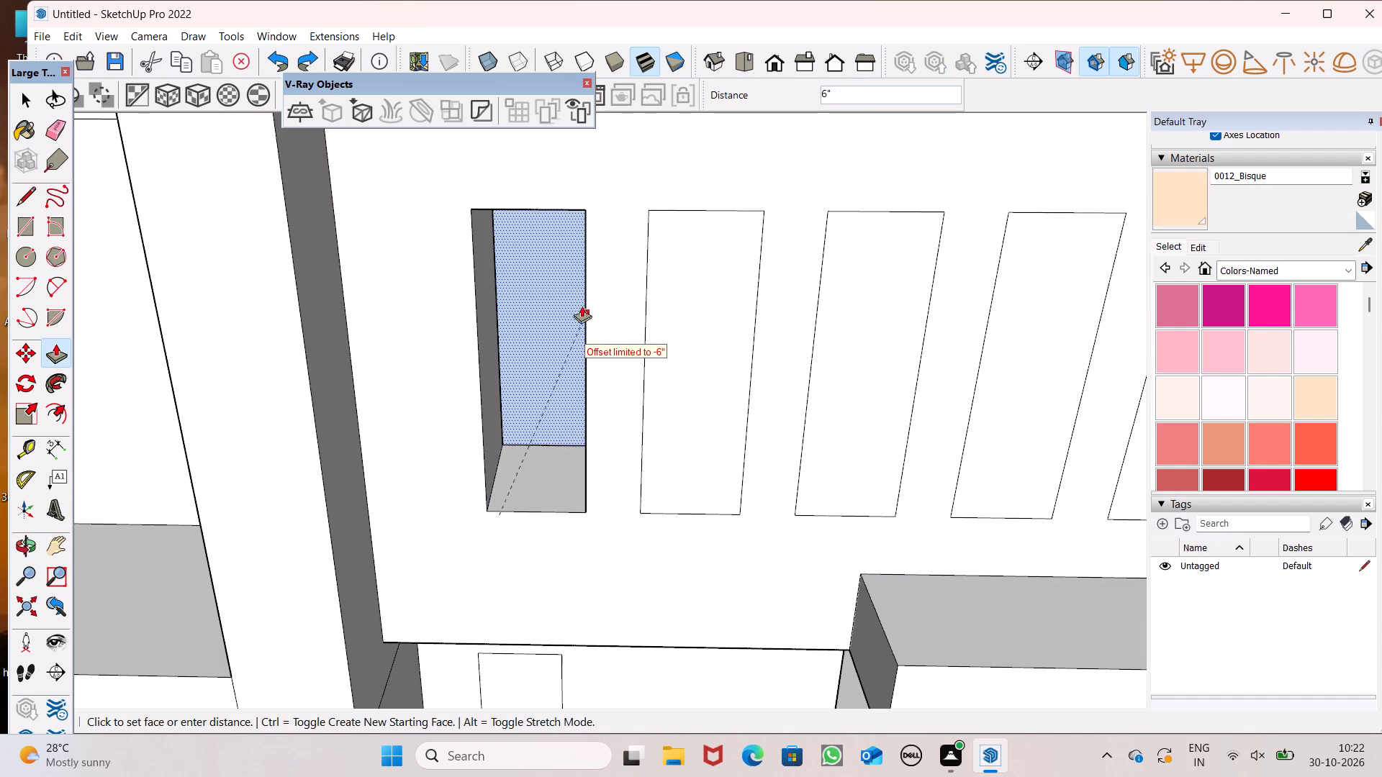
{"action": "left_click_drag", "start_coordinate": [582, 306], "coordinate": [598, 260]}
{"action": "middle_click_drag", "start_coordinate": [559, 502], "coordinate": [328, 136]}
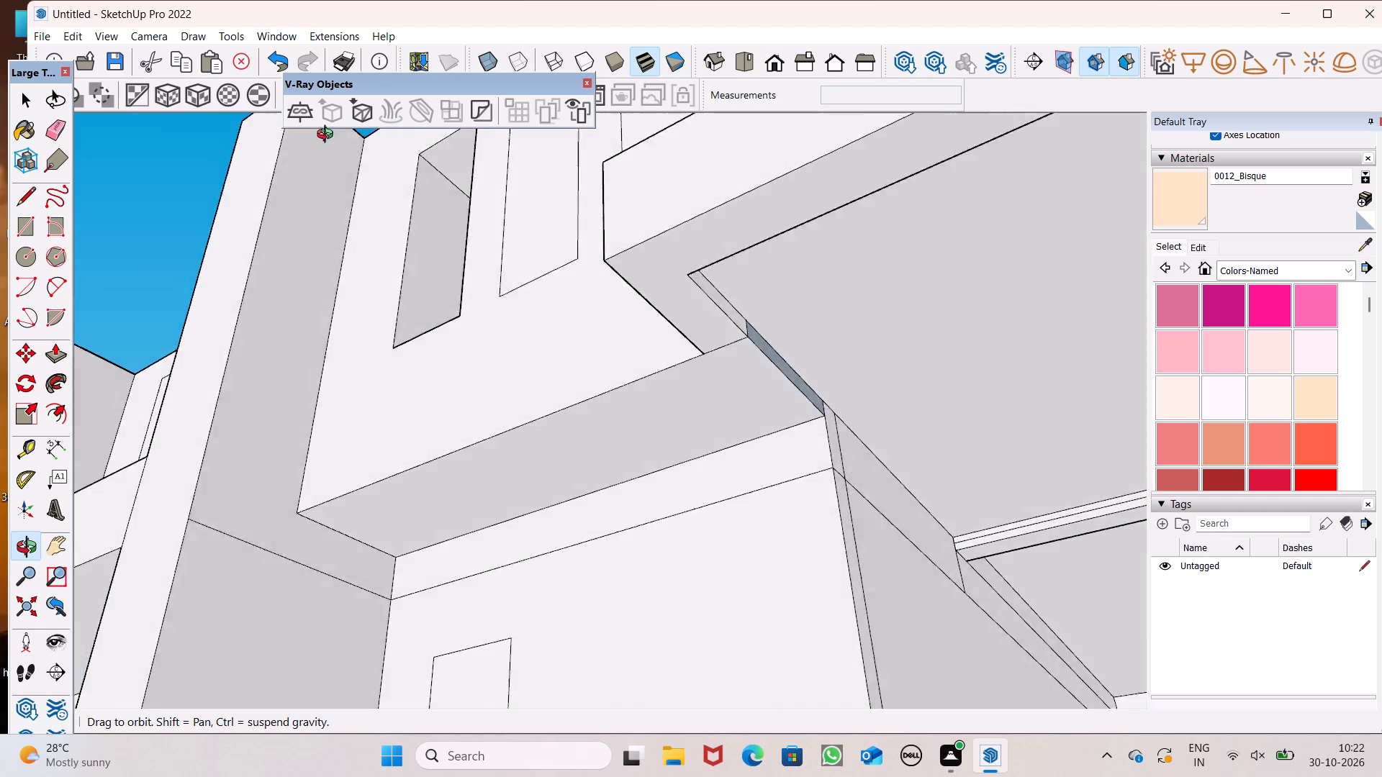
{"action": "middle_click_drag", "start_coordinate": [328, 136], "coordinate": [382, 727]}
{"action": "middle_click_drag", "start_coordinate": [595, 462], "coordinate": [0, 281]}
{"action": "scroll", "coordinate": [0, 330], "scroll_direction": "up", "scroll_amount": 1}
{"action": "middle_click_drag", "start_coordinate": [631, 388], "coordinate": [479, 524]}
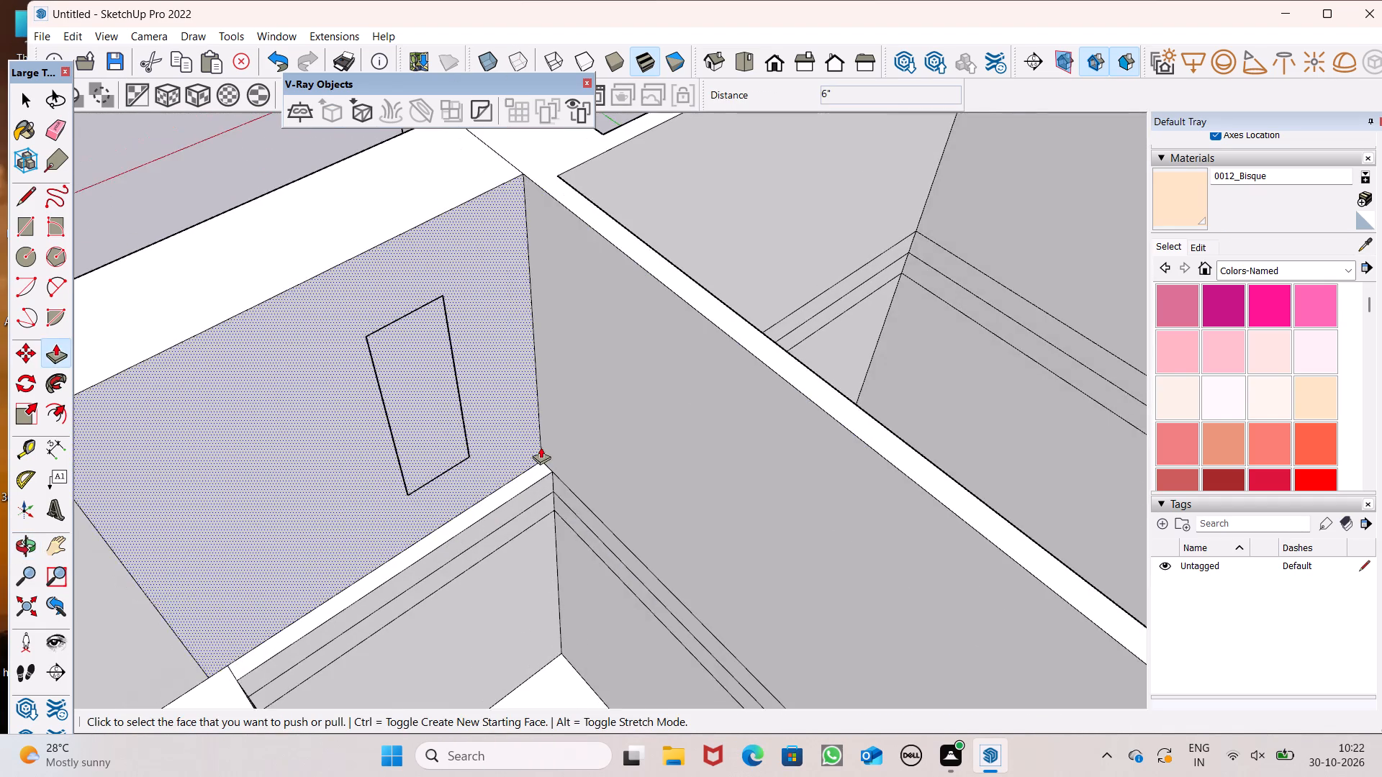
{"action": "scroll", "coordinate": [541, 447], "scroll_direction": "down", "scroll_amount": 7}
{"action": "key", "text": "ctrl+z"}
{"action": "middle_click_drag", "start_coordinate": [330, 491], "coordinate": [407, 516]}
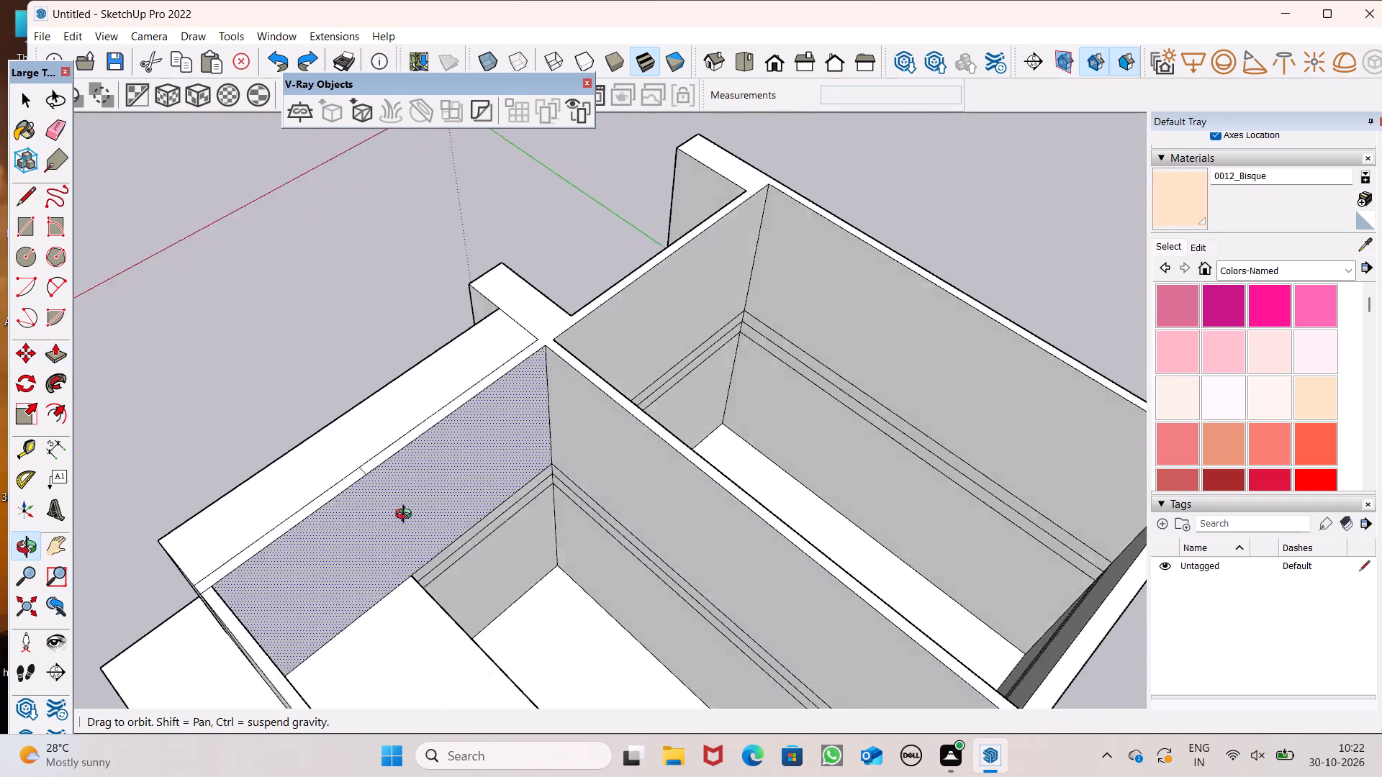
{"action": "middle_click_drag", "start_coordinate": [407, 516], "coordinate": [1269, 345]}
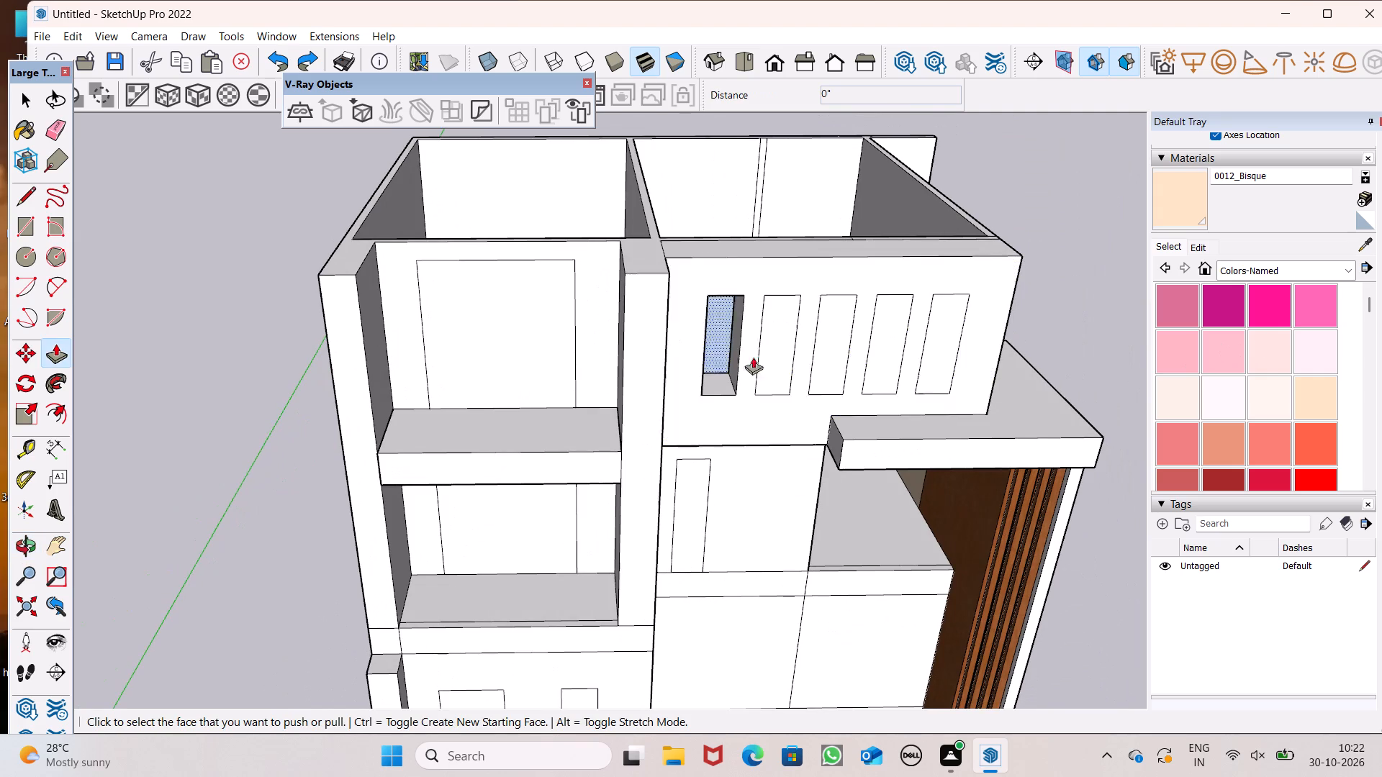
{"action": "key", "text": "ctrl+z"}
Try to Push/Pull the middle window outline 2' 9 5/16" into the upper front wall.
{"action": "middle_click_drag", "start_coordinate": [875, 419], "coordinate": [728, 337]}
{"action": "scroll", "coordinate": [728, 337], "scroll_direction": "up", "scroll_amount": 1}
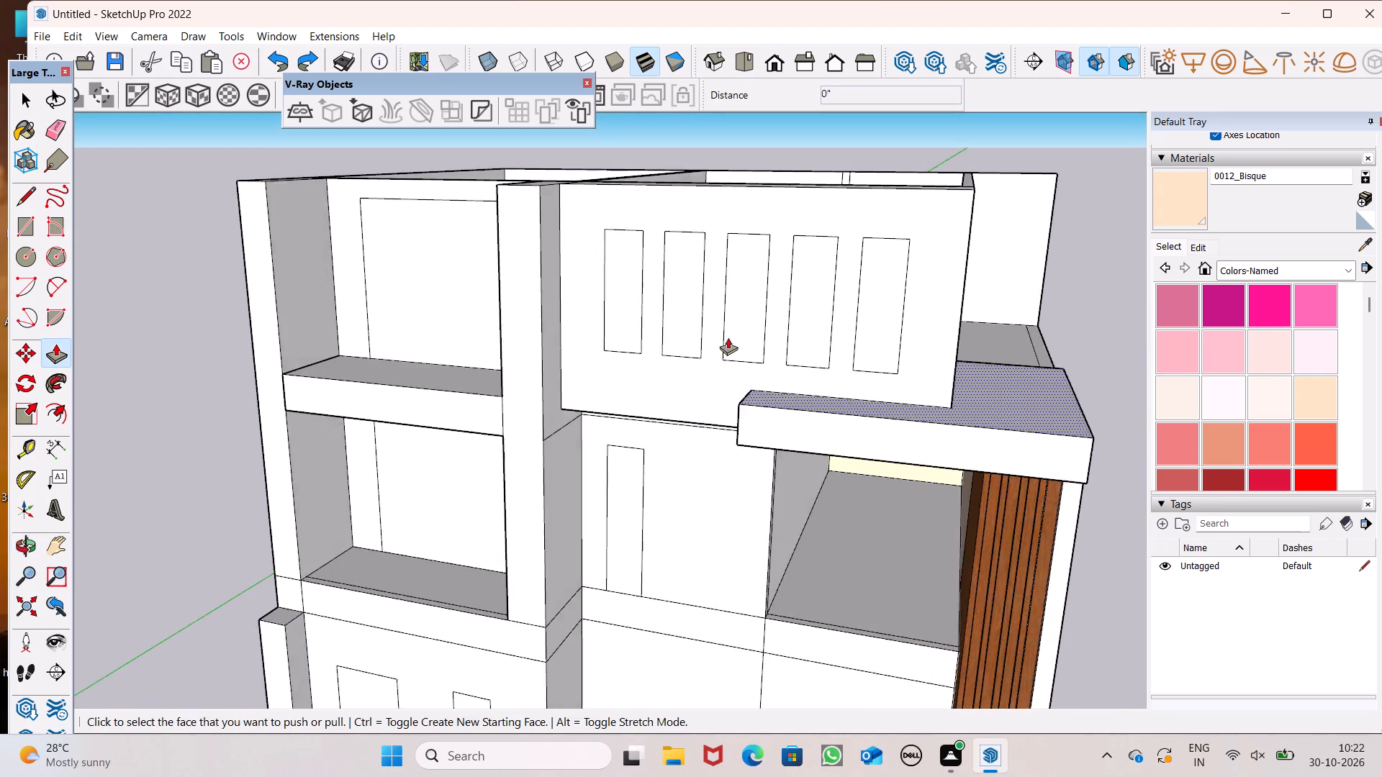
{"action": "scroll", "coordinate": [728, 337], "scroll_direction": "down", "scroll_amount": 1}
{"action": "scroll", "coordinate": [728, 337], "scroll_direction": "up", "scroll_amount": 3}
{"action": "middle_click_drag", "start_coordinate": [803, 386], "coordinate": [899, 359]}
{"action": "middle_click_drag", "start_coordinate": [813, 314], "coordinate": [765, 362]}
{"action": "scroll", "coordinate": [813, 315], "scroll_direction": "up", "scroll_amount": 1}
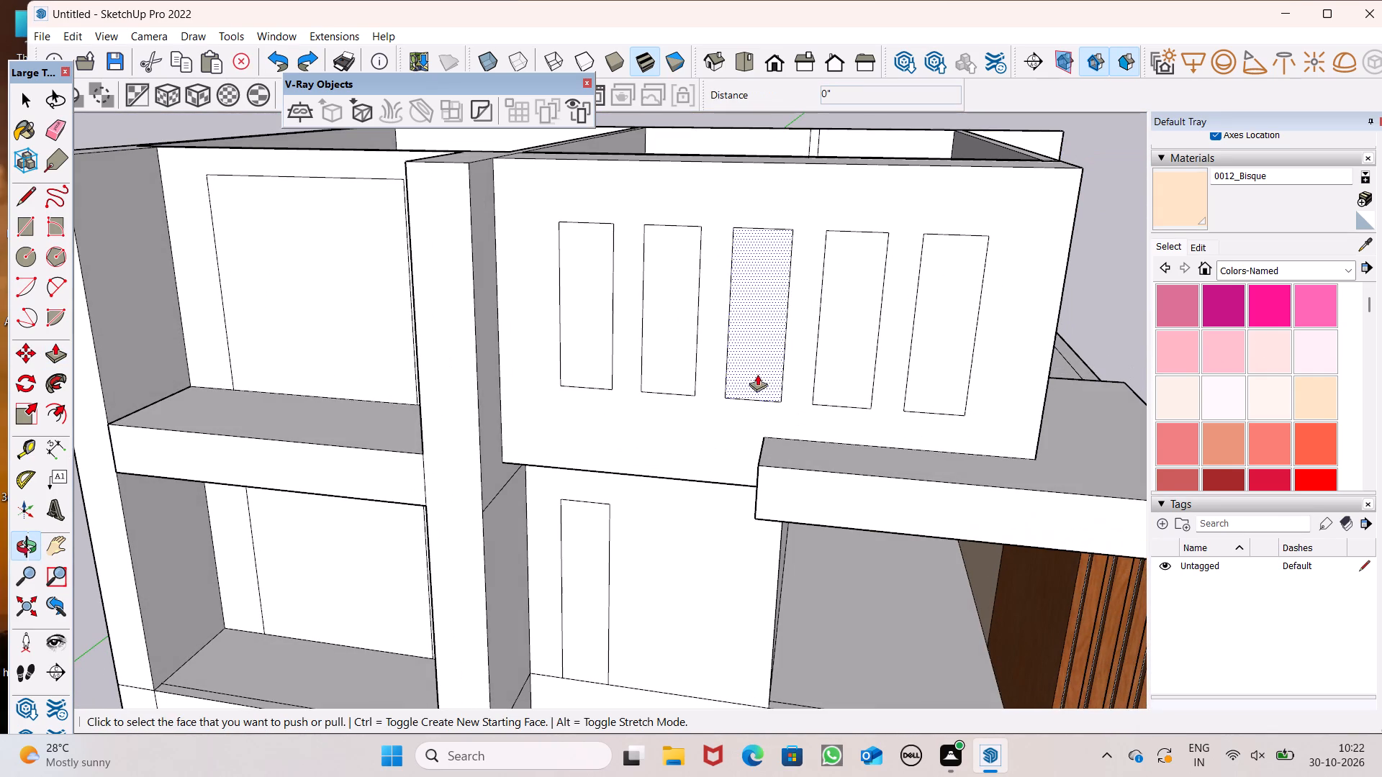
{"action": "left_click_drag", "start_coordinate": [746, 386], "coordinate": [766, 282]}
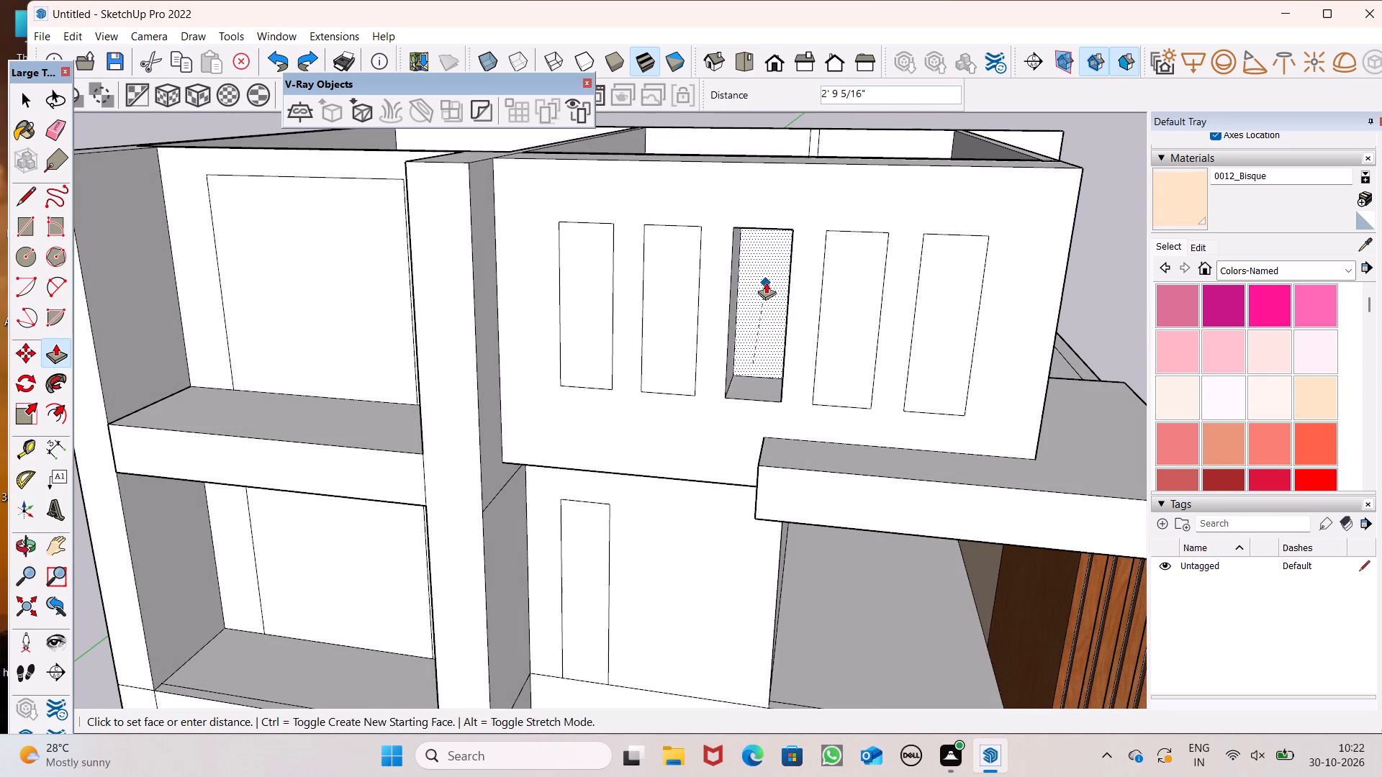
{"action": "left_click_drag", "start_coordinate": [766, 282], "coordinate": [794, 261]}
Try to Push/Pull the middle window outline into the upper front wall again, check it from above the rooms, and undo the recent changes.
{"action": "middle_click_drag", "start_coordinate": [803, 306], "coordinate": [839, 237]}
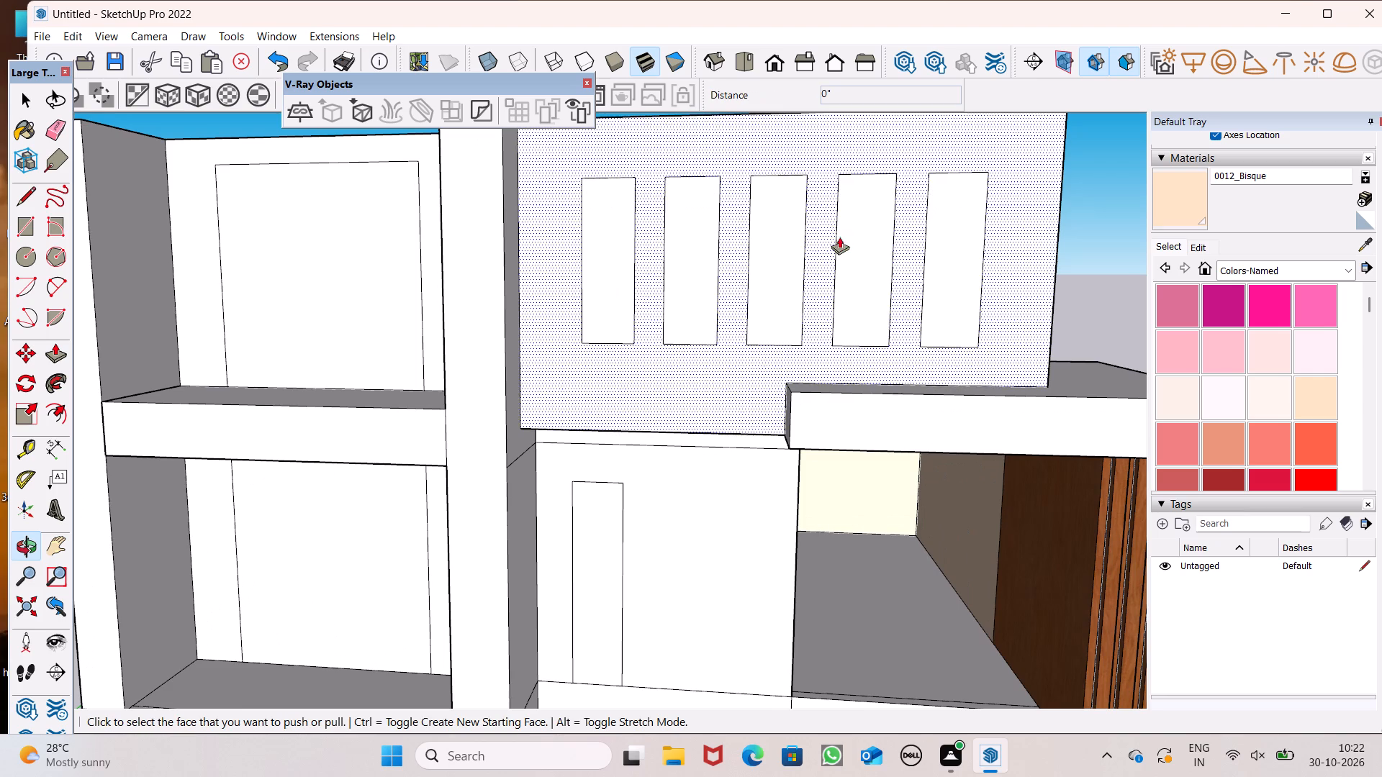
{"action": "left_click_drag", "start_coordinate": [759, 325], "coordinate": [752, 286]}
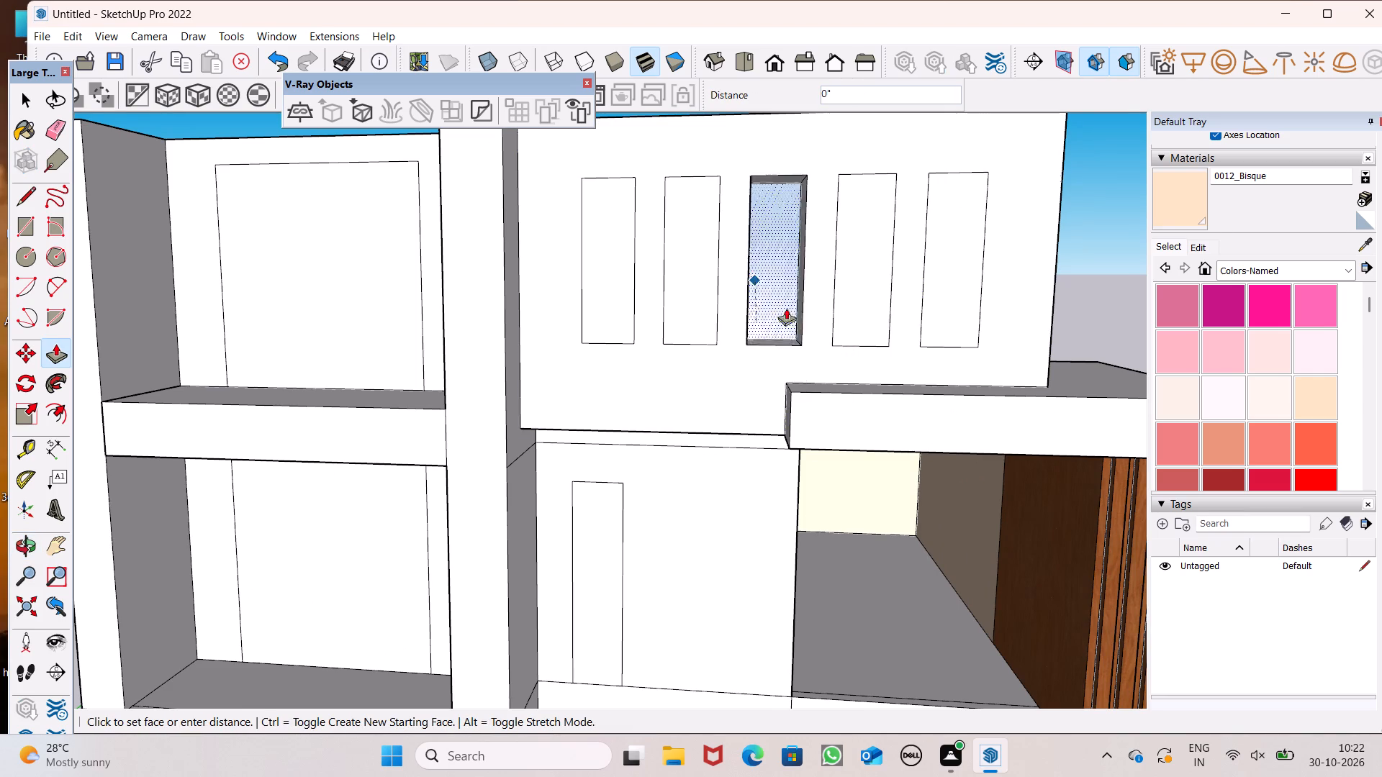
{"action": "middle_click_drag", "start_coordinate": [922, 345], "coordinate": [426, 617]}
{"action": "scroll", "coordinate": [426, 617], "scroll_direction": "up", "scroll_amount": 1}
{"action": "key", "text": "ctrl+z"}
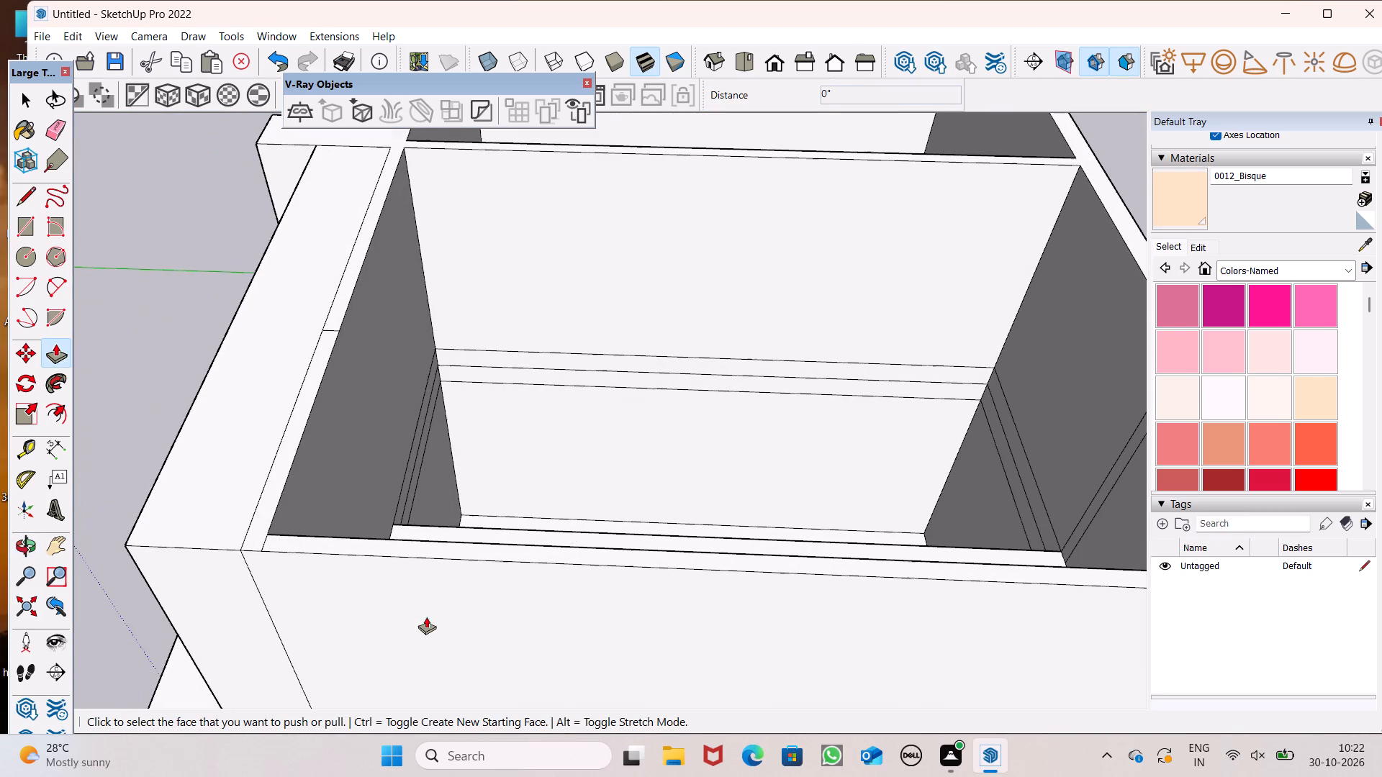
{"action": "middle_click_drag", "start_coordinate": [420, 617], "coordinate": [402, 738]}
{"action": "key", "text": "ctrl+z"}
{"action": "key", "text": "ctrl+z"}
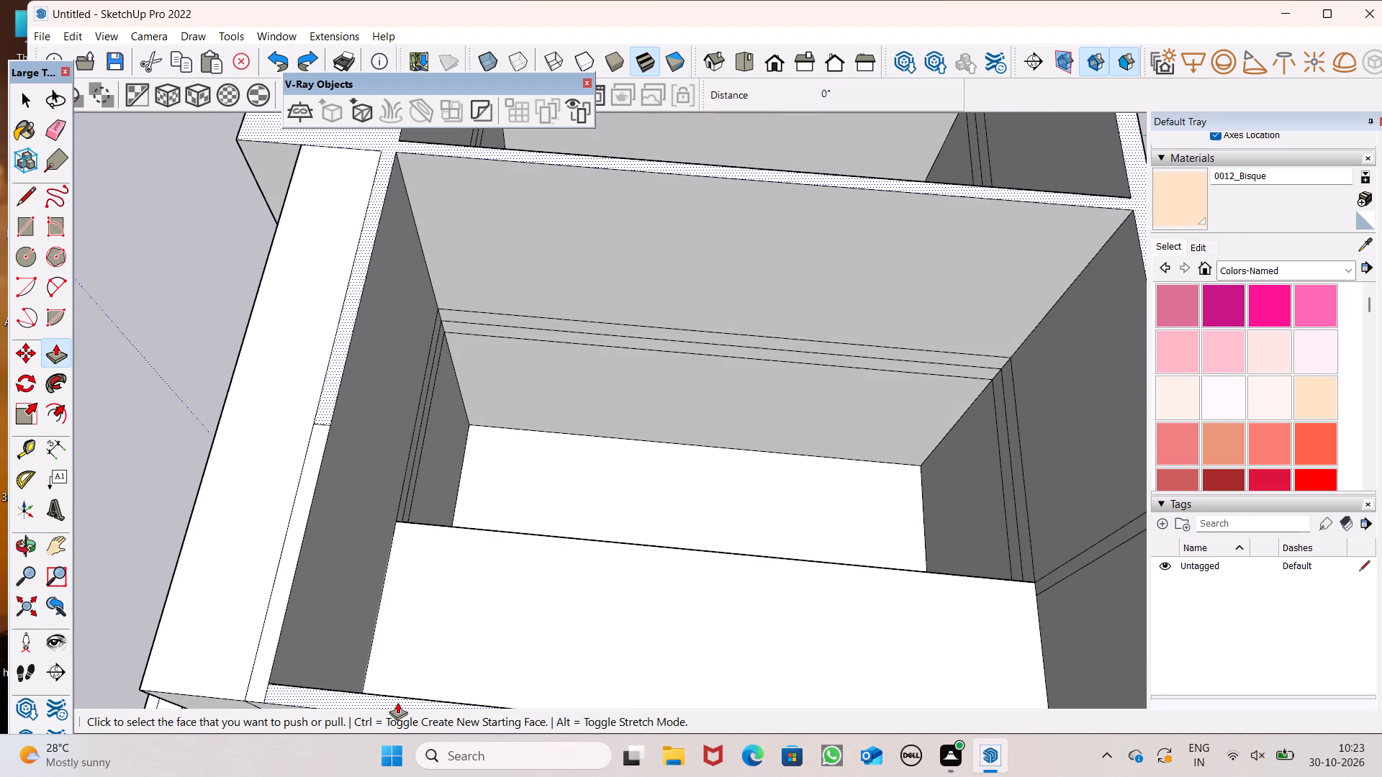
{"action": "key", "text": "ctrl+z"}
Erase the pair of leftover vertical partition edges on the room-side face of the upper front wall.
{"action": "middle_click_drag", "start_coordinate": [400, 651], "coordinate": [788, 504]}
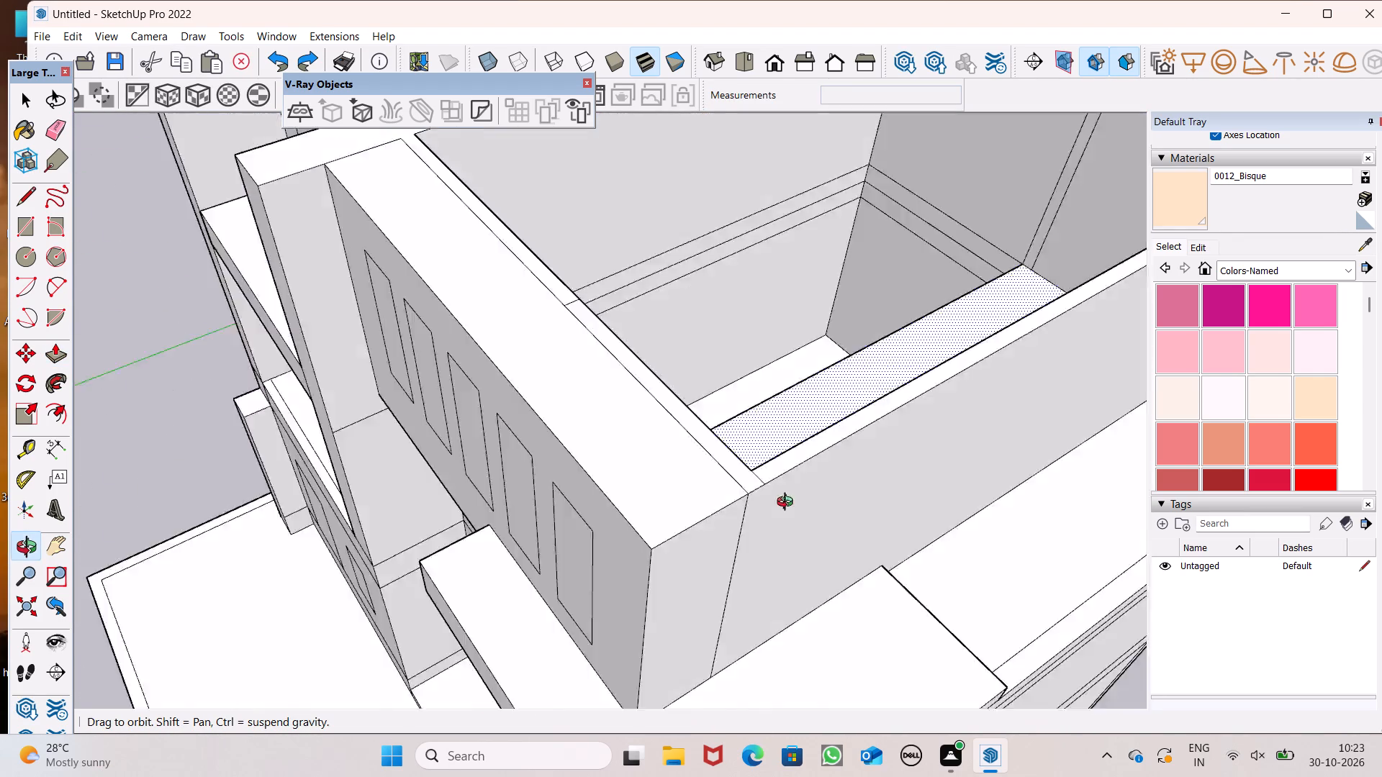
{"action": "middle_click_drag", "start_coordinate": [788, 504], "coordinate": [805, 560]}
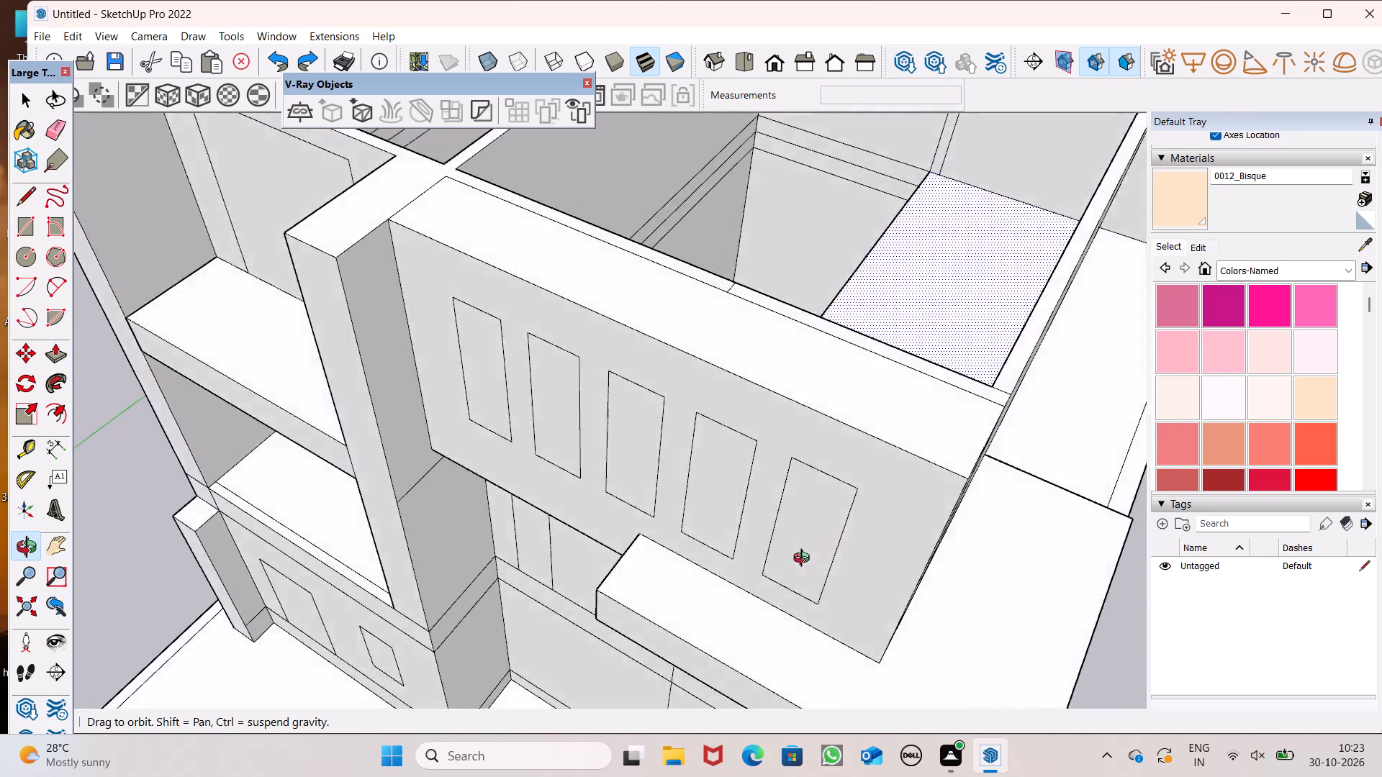
{"action": "middle_click_drag", "start_coordinate": [805, 560], "coordinate": [109, 639]}
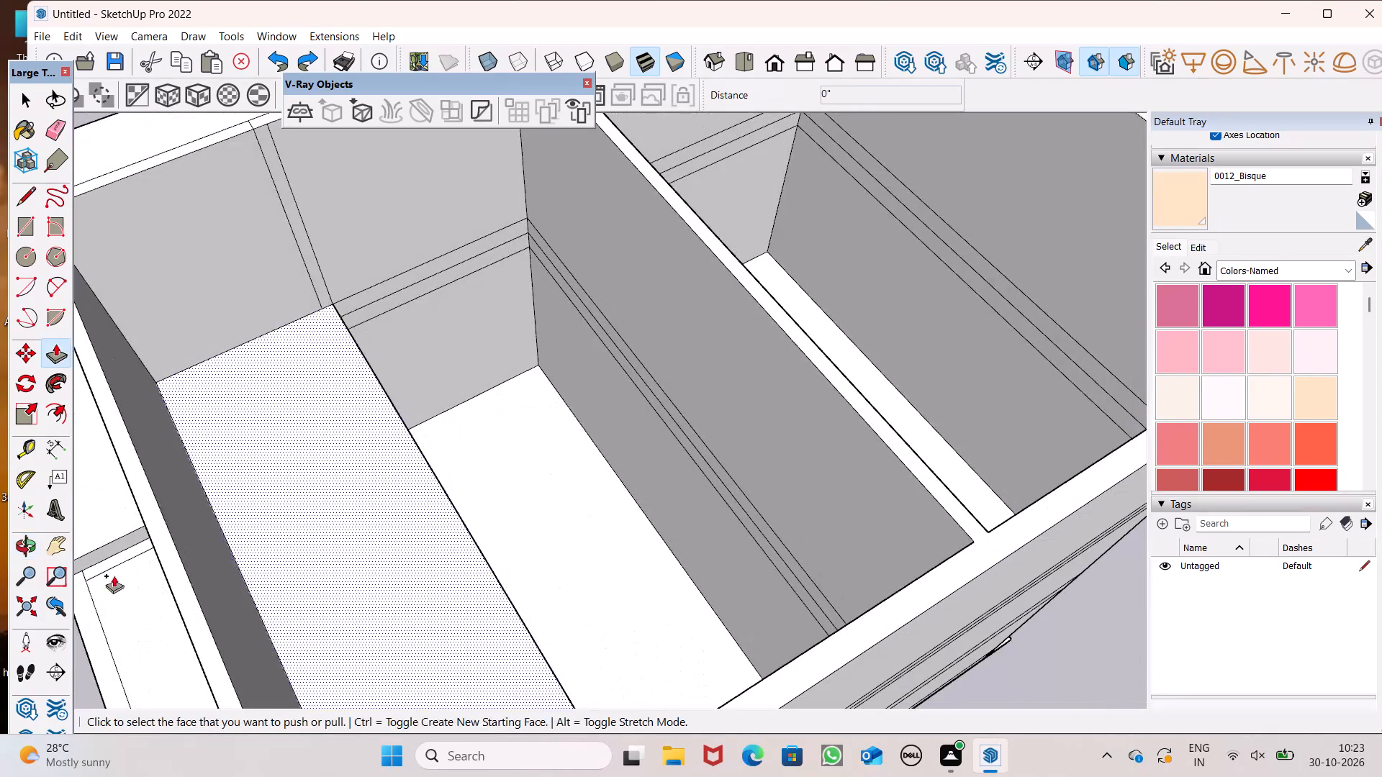
{"action": "left_click_drag", "start_coordinate": [55, 139], "coordinate": [81, 136]}
{"action": "left_click_drag", "start_coordinate": [251, 176], "coordinate": [310, 168]}
{"action": "key", "text": "ctrl+z"}
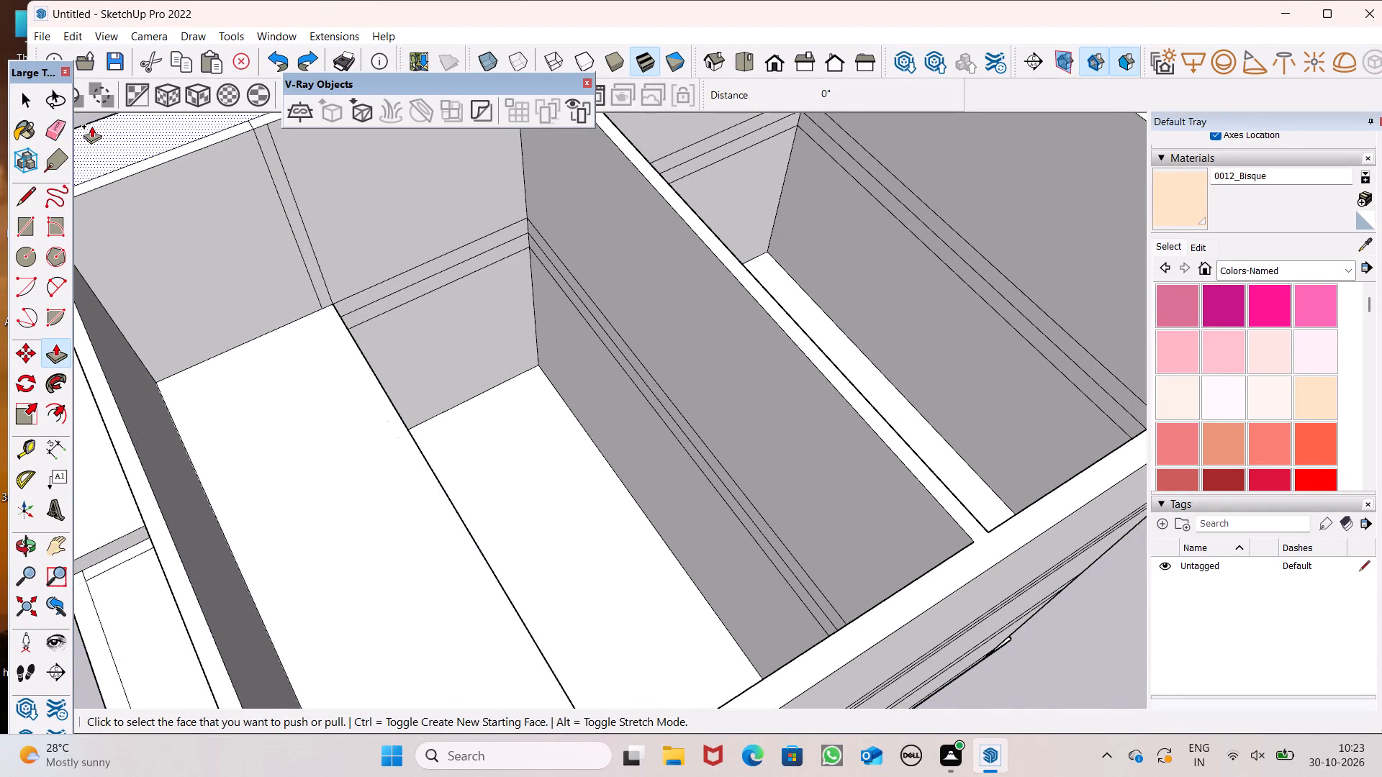
{"action": "left_click", "coordinate": [54, 129]}
{"action": "left_click_drag", "start_coordinate": [328, 212], "coordinate": [273, 231]}
{"action": "scroll", "coordinate": [328, 376], "scroll_direction": "down", "scroll_amount": 2}
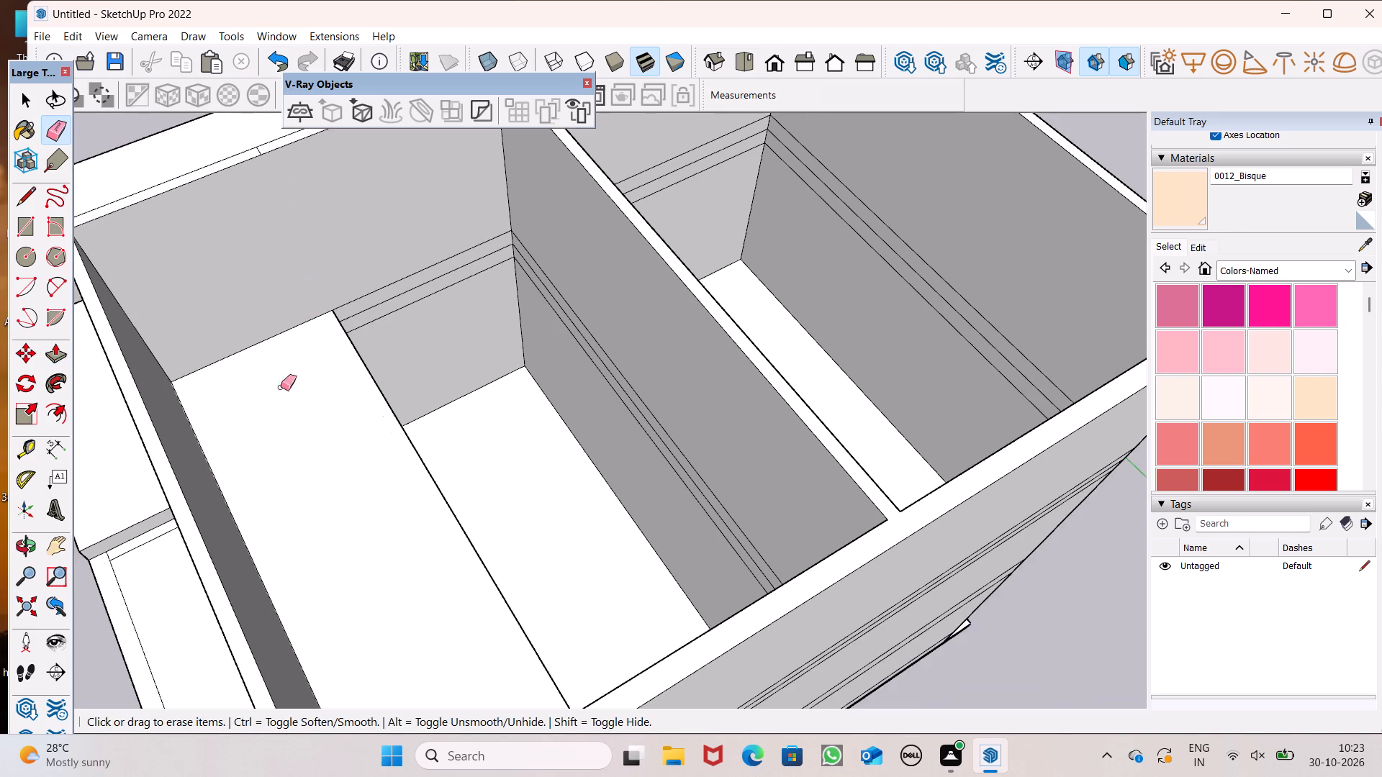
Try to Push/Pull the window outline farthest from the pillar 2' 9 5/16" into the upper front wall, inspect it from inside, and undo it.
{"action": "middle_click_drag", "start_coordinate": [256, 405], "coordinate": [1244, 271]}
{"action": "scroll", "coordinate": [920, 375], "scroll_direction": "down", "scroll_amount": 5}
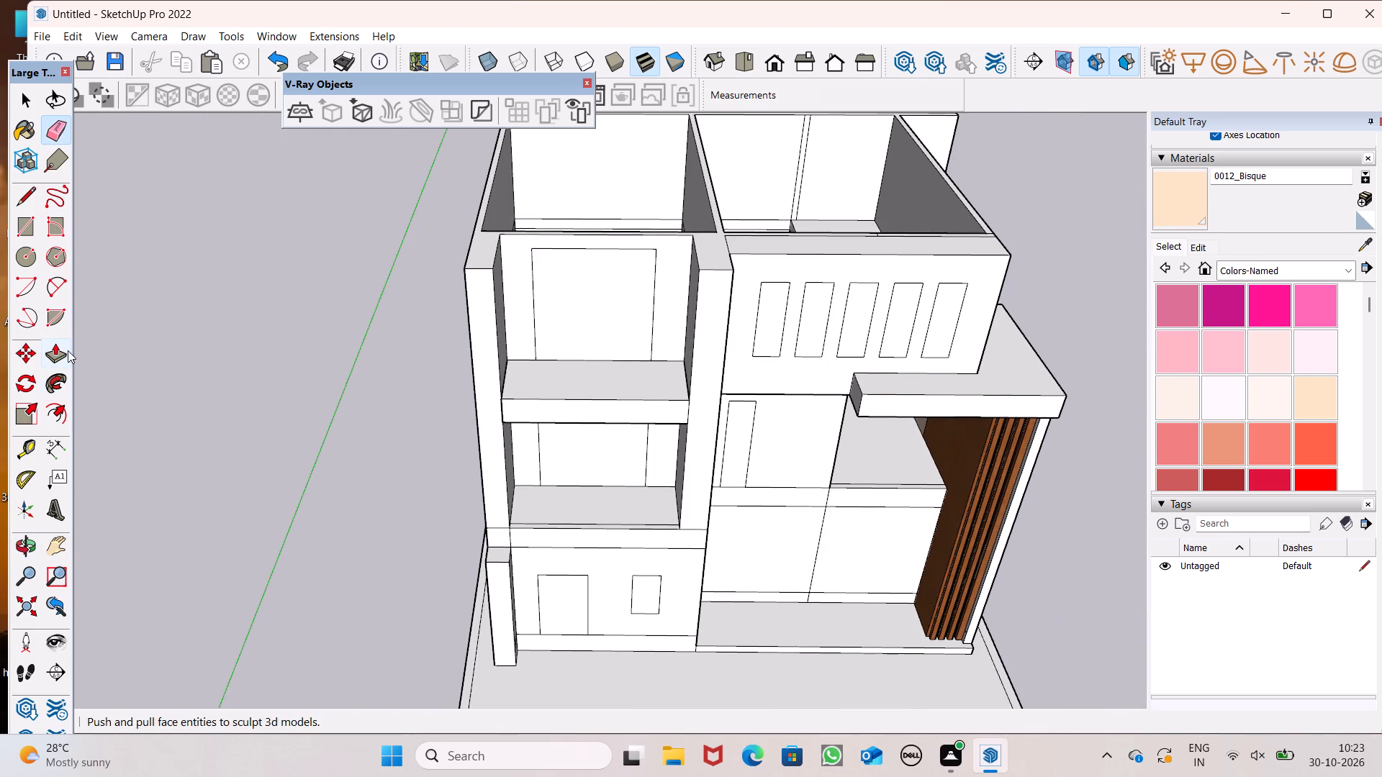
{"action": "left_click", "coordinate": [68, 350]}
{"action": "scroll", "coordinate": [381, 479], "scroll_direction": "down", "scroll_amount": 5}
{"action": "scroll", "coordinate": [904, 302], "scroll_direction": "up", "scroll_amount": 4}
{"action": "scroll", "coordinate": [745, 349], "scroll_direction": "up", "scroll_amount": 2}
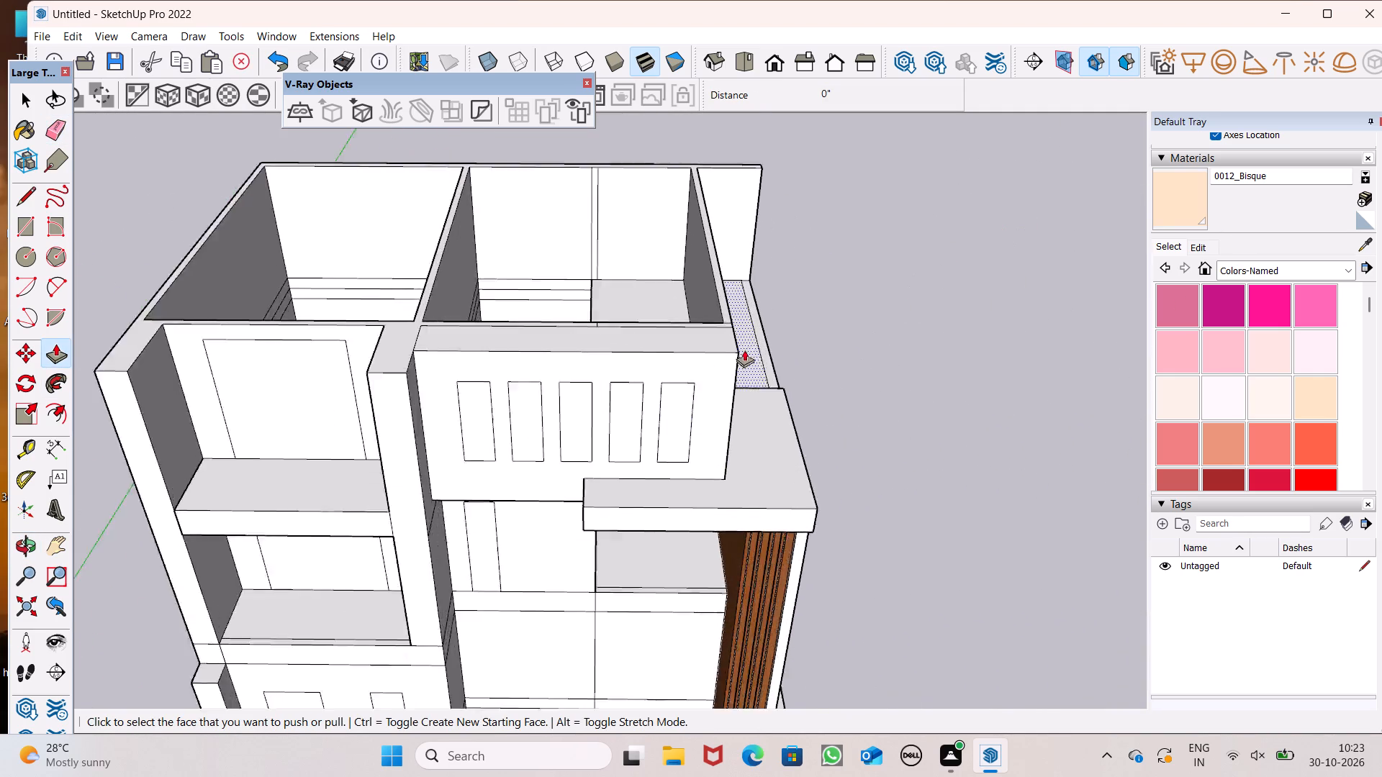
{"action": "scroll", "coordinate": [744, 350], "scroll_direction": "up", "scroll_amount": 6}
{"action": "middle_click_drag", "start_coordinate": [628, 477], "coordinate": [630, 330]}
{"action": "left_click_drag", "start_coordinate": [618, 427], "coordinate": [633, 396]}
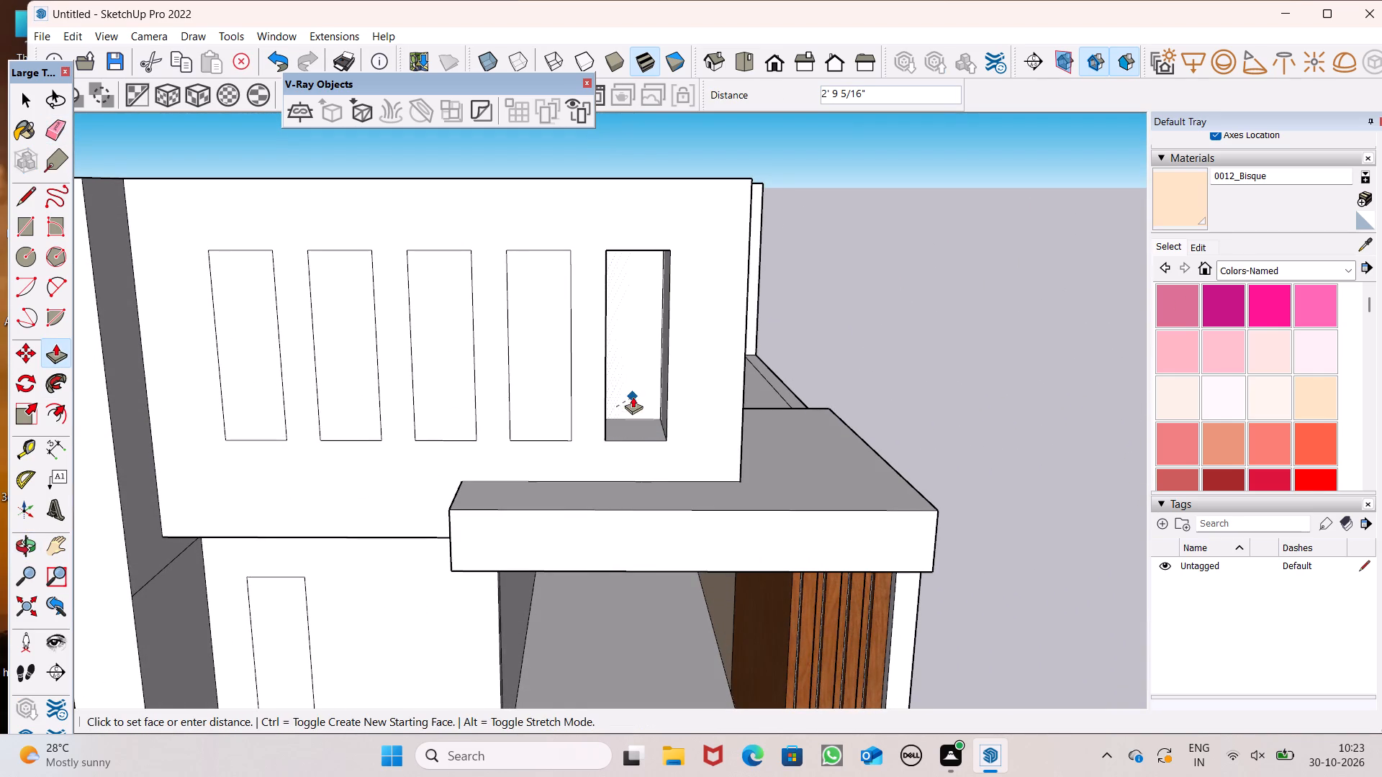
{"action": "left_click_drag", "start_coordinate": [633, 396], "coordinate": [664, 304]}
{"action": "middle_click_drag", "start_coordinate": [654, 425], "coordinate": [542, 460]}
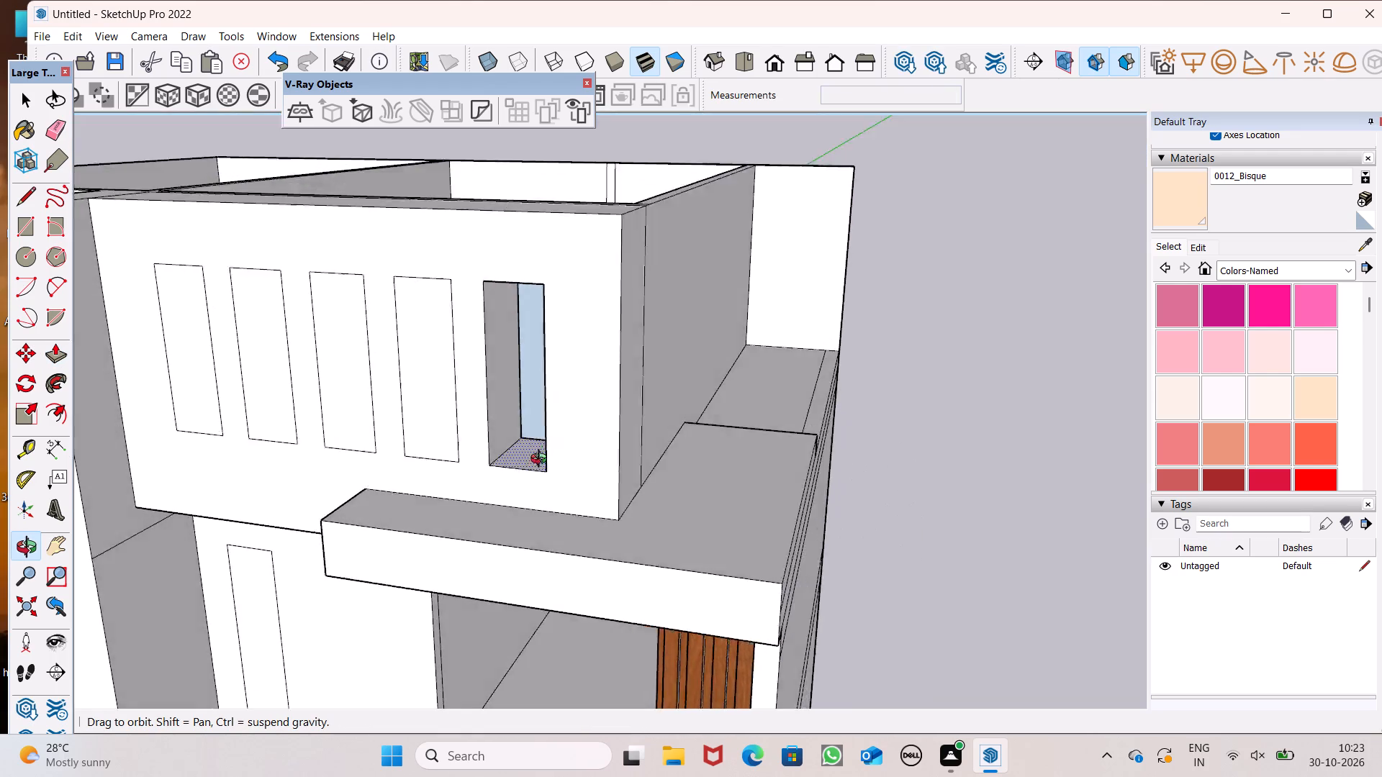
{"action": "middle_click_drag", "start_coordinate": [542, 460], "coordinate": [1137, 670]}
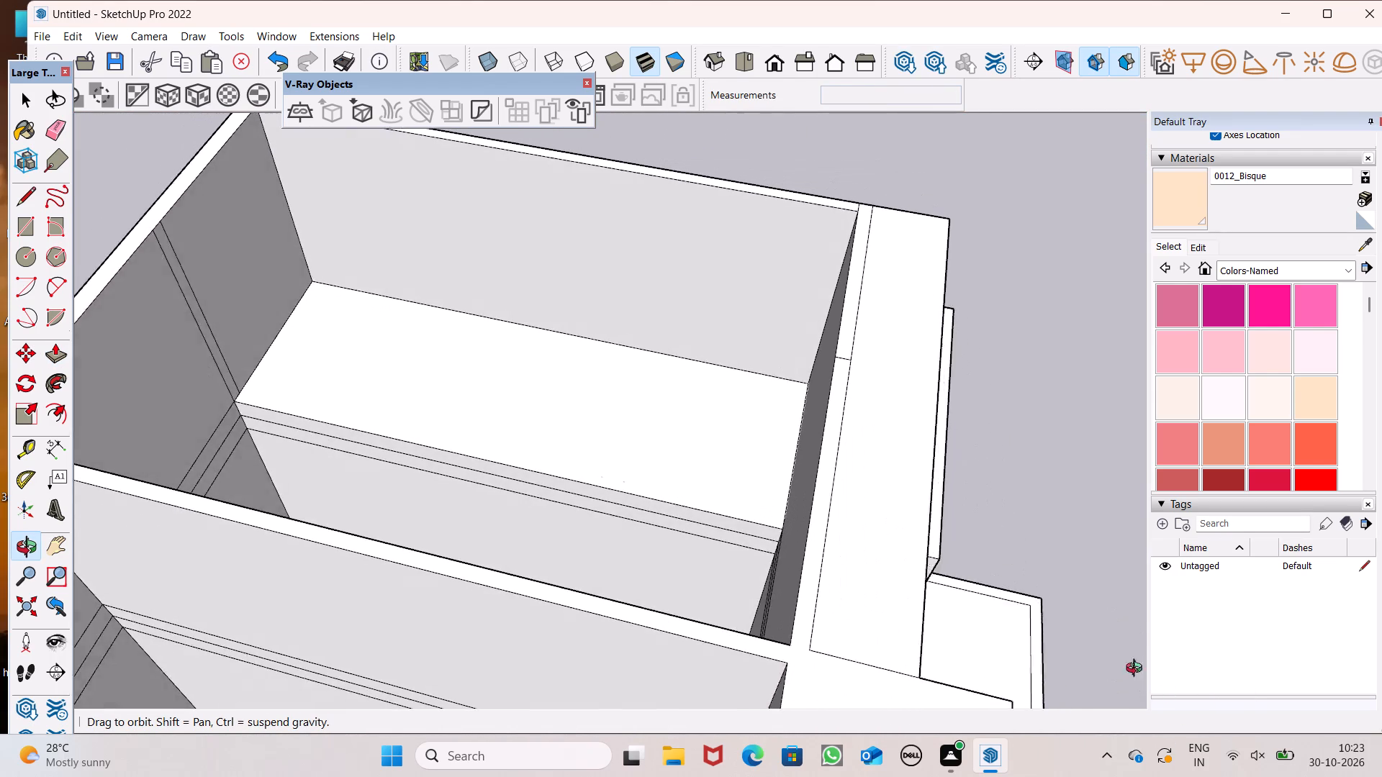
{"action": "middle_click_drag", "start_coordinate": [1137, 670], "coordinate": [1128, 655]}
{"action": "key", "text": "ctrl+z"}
Erase the short cross edge and the lengthwise edge on the top surface of the upper front wall.
{"action": "key", "text": "space"}
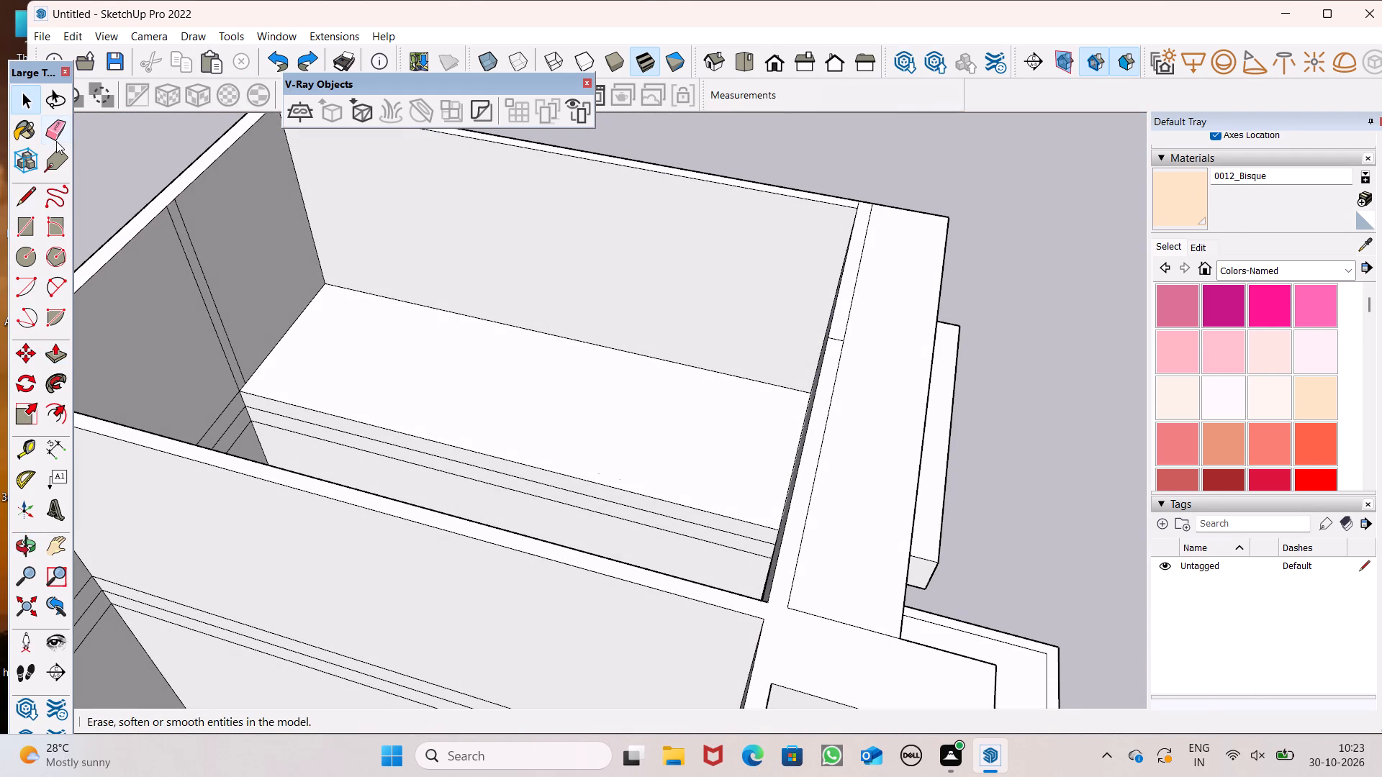
{"action": "left_click", "coordinate": [60, 134]}
{"action": "scroll", "coordinate": [753, 359], "scroll_direction": "up", "scroll_amount": 1}
{"action": "scroll", "coordinate": [831, 332], "scroll_direction": "up", "scroll_amount": 1}
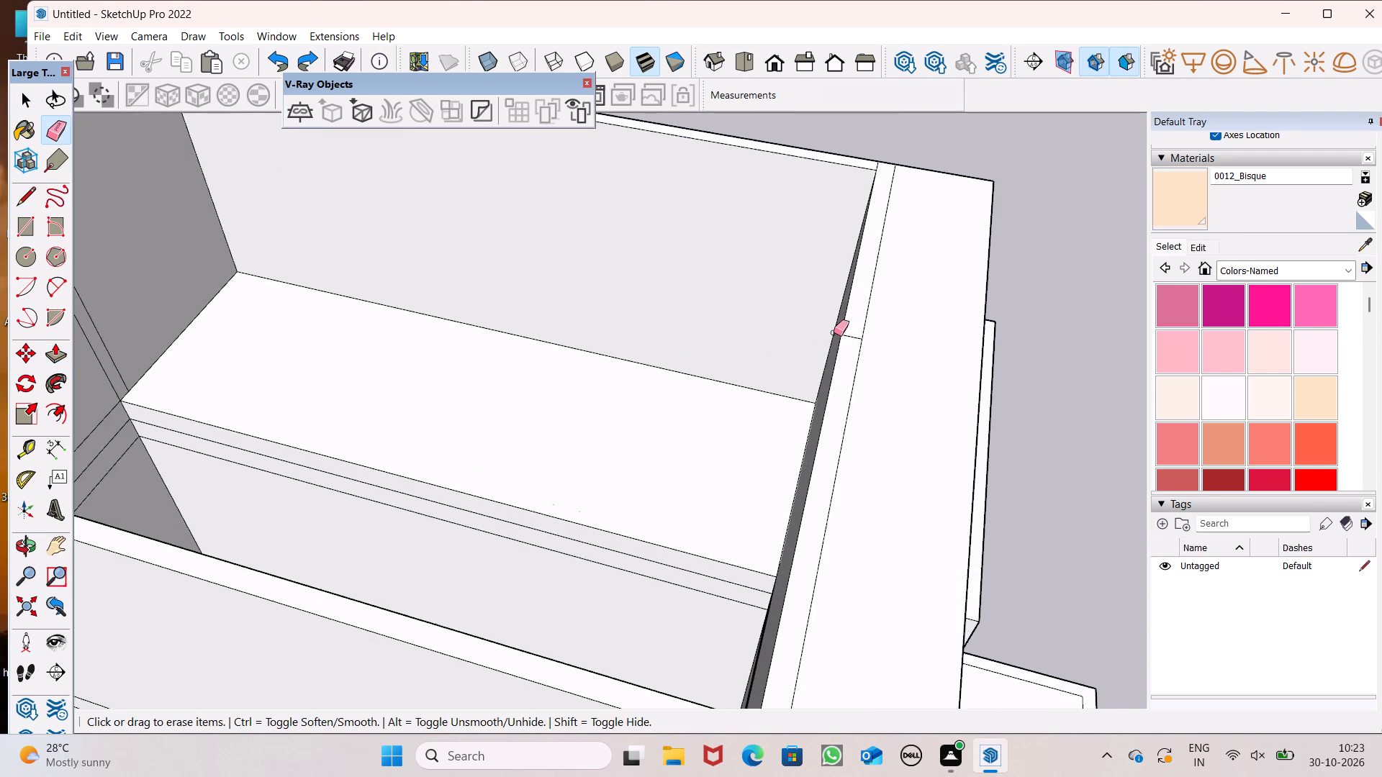
{"action": "scroll", "coordinate": [834, 332], "scroll_direction": "up", "scroll_amount": 2}
{"action": "left_click_drag", "start_coordinate": [853, 342], "coordinate": [852, 383]}
{"action": "scroll", "coordinate": [899, 365], "scroll_direction": "down", "scroll_amount": 4}
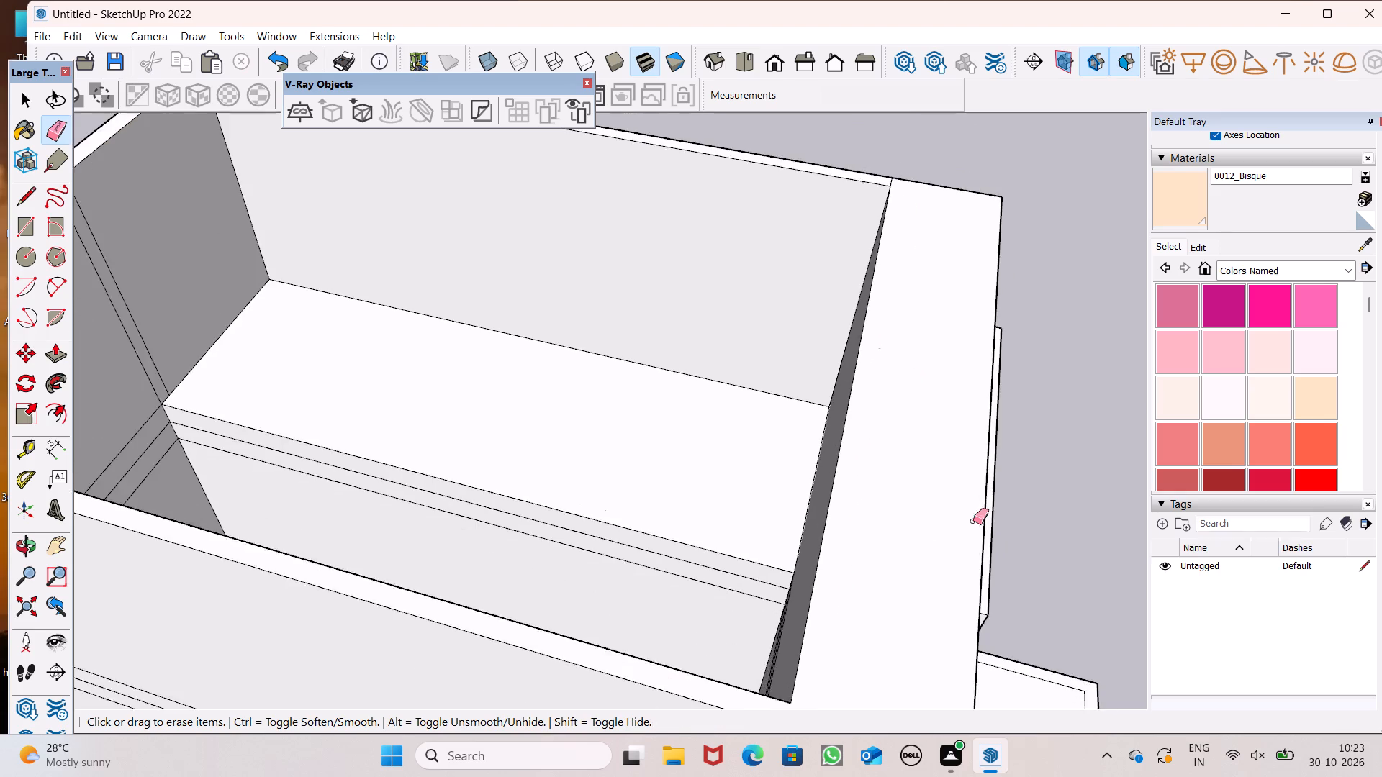
Erase the leftover edge on the wall top where the upper front wall meets the pillar.
{"action": "middle_click_drag", "start_coordinate": [954, 537], "coordinate": [532, 370]}
{"action": "scroll", "coordinate": [864, 417], "scroll_direction": "down", "scroll_amount": 6}
{"action": "middle_click_drag", "start_coordinate": [890, 489], "coordinate": [1381, 625]}
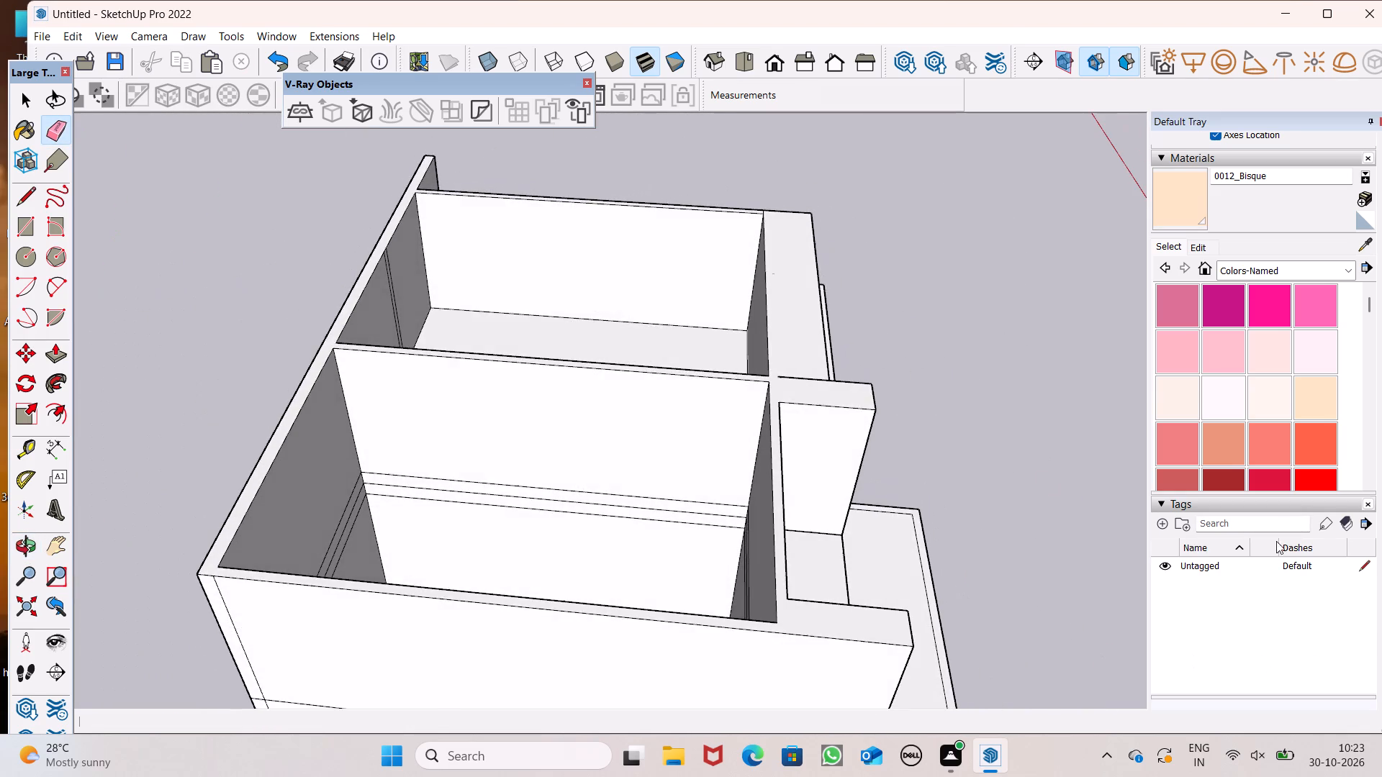
{"action": "middle_click_drag", "start_coordinate": [824, 428], "coordinate": [926, 589]}
{"action": "scroll", "coordinate": [877, 476], "scroll_direction": "up", "scroll_amount": 5}
{"action": "left_click_drag", "start_coordinate": [828, 442], "coordinate": [828, 471]}
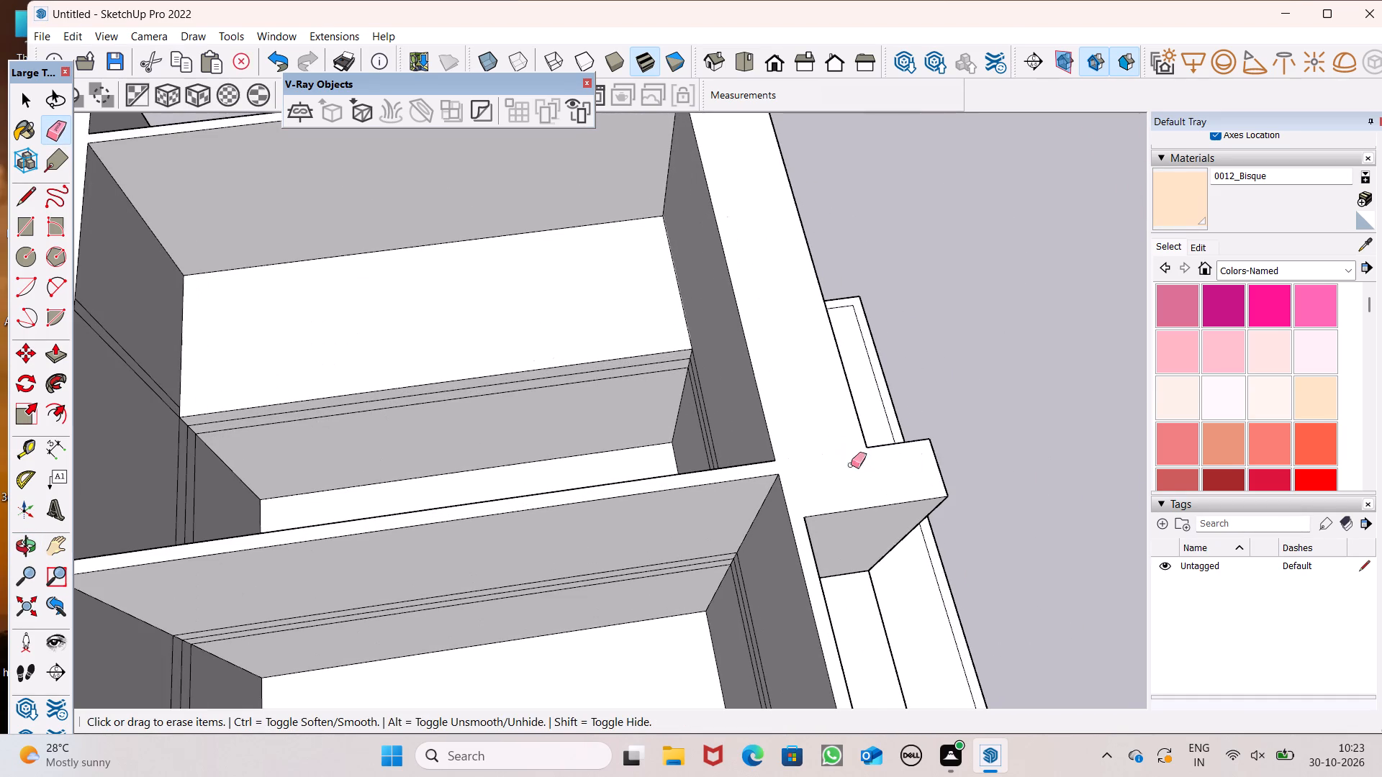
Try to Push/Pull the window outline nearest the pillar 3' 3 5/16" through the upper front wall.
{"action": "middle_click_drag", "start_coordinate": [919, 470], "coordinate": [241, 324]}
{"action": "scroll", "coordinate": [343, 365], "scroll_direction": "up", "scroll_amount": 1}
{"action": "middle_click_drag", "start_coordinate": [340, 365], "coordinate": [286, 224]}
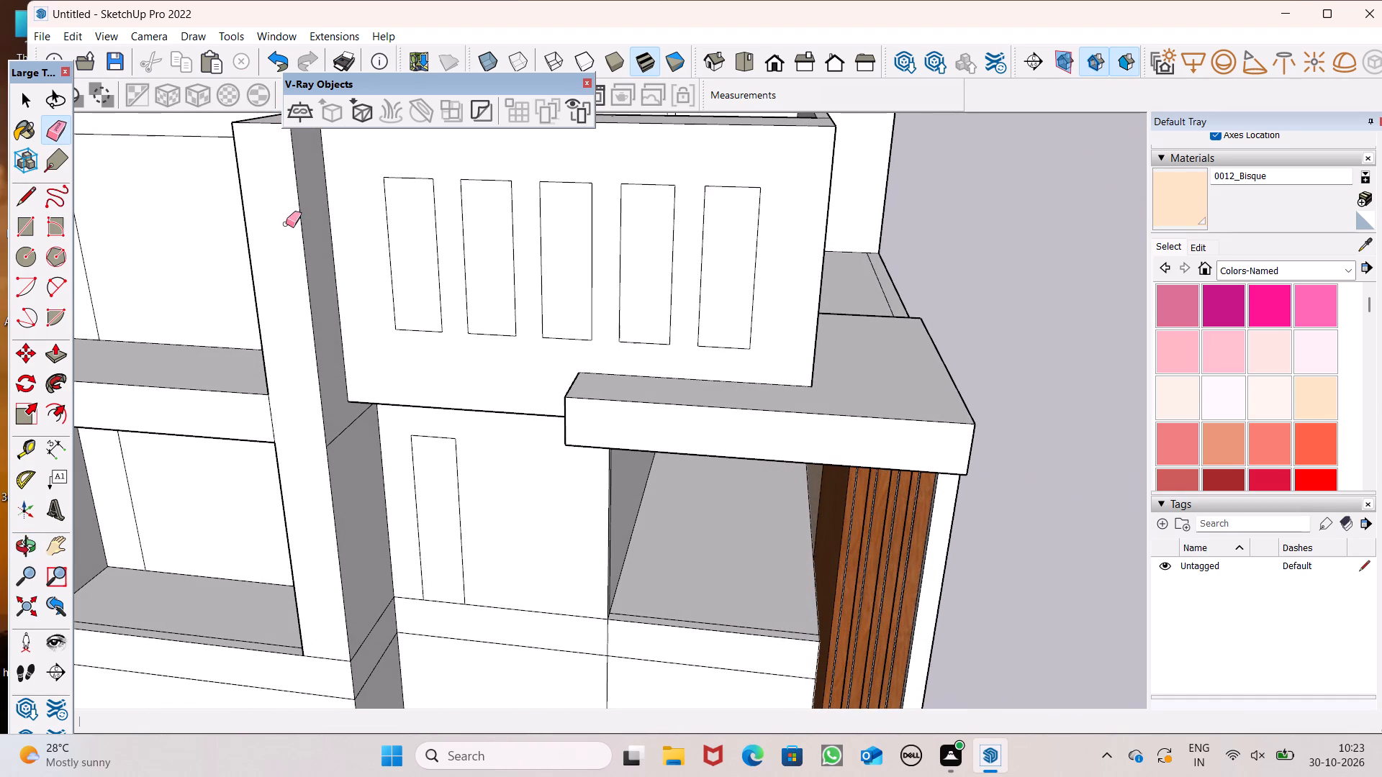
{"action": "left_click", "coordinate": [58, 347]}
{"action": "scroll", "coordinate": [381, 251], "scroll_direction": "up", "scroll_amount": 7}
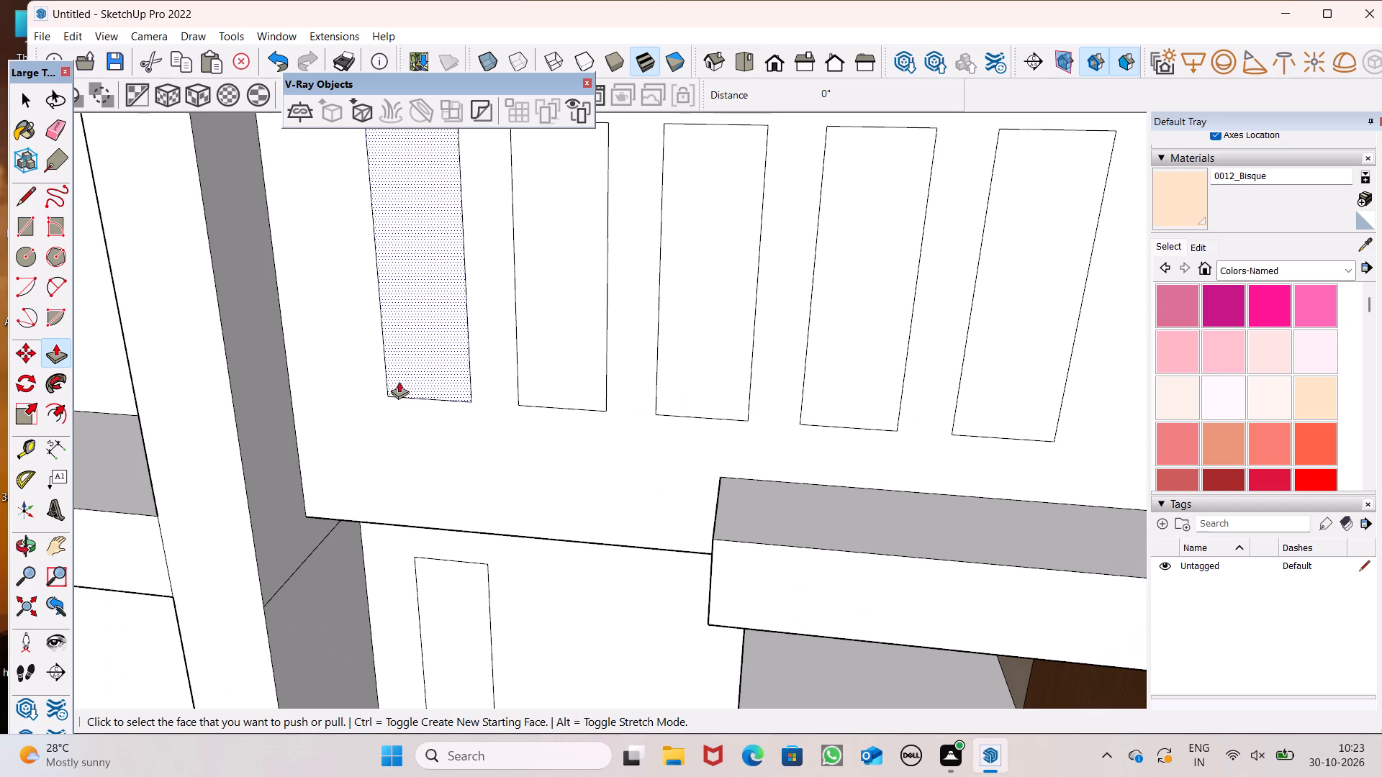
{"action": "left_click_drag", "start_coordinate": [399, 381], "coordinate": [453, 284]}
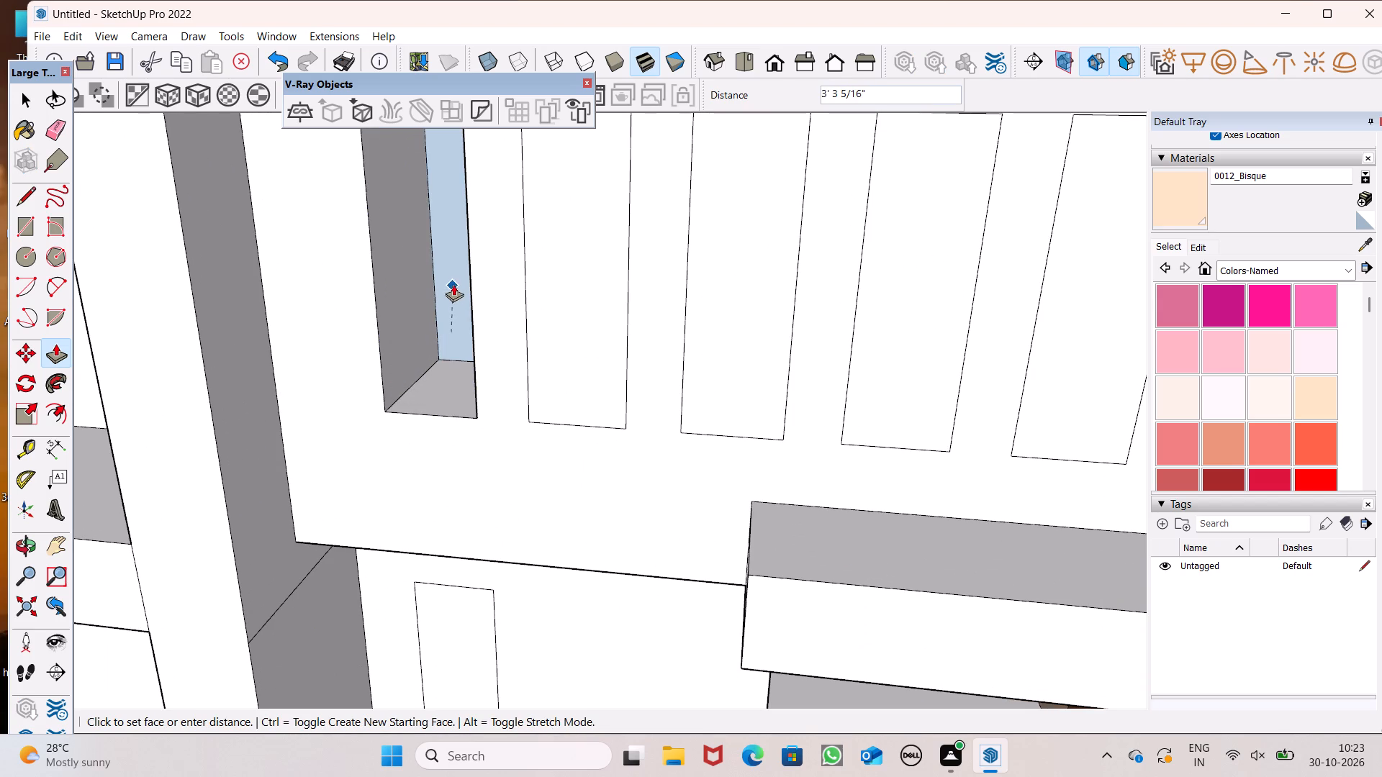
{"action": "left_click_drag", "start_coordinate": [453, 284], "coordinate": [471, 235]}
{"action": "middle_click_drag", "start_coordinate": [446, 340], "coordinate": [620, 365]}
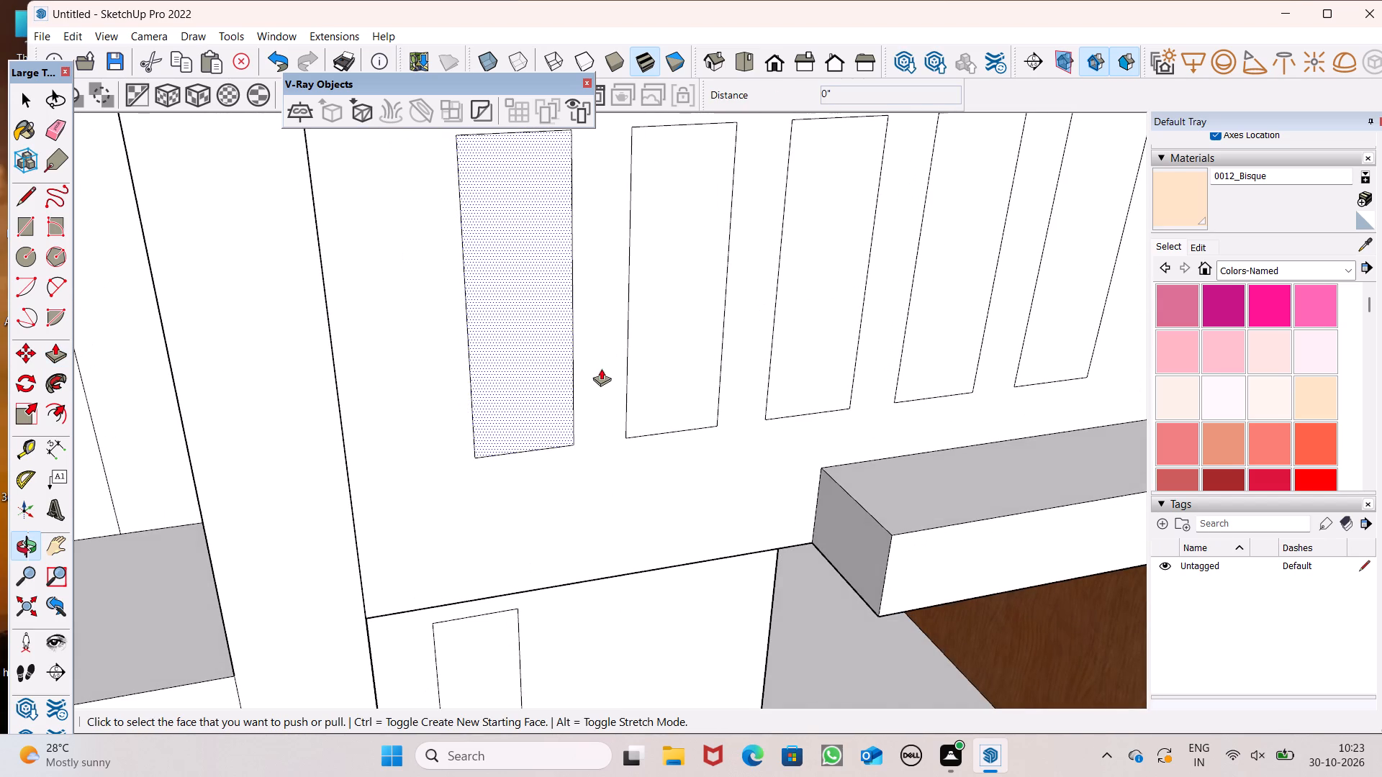
Push/Pull the middle window outline 3' 3 5/16" through the upper front wall to cut an opening.
{"action": "scroll", "coordinate": [633, 496], "scroll_direction": "down", "scroll_amount": 5}
{"action": "middle_click_drag", "start_coordinate": [666, 468], "coordinate": [593, 253]}
{"action": "scroll", "coordinate": [542, 320], "scroll_direction": "down", "scroll_amount": 3}
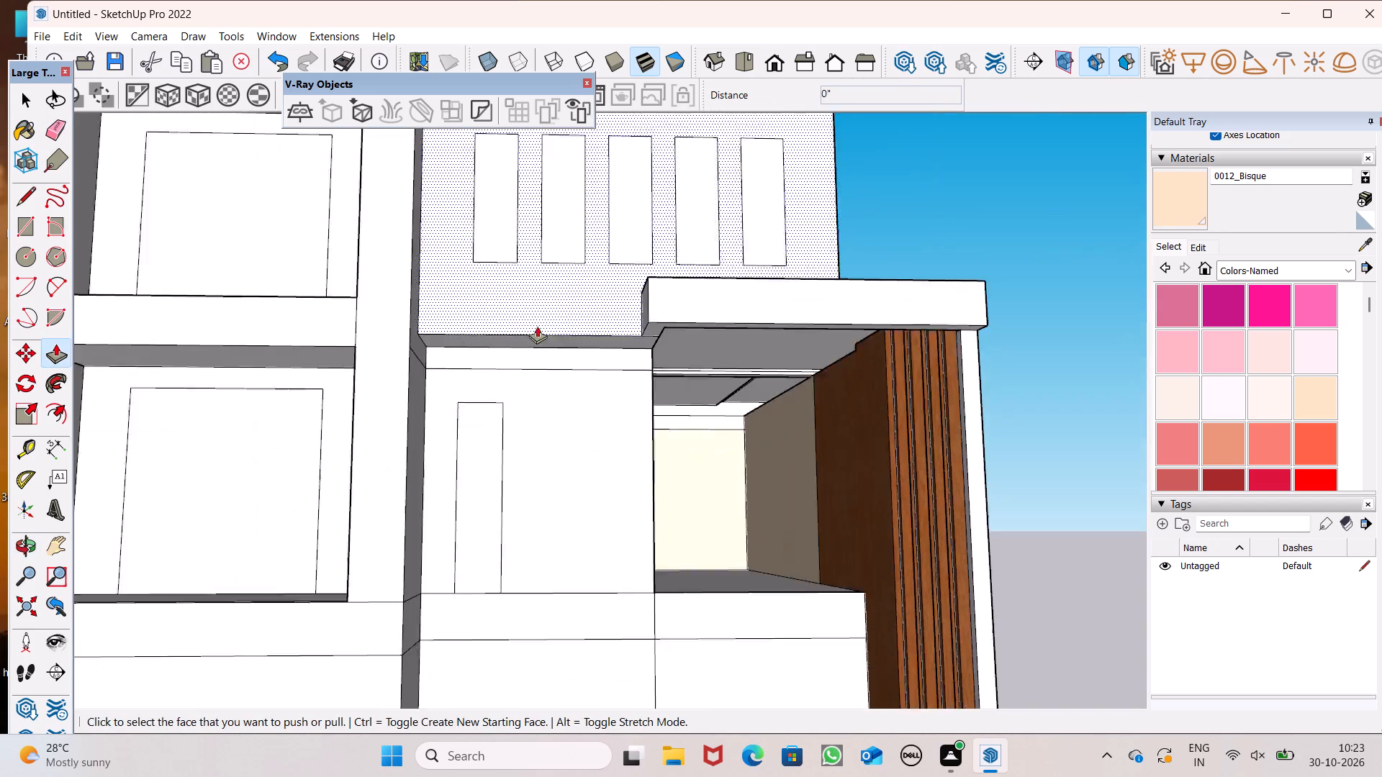
{"action": "scroll", "coordinate": [537, 326], "scroll_direction": "down", "scroll_amount": 2}
{"action": "scroll", "coordinate": [639, 260], "scroll_direction": "down", "scroll_amount": 5}
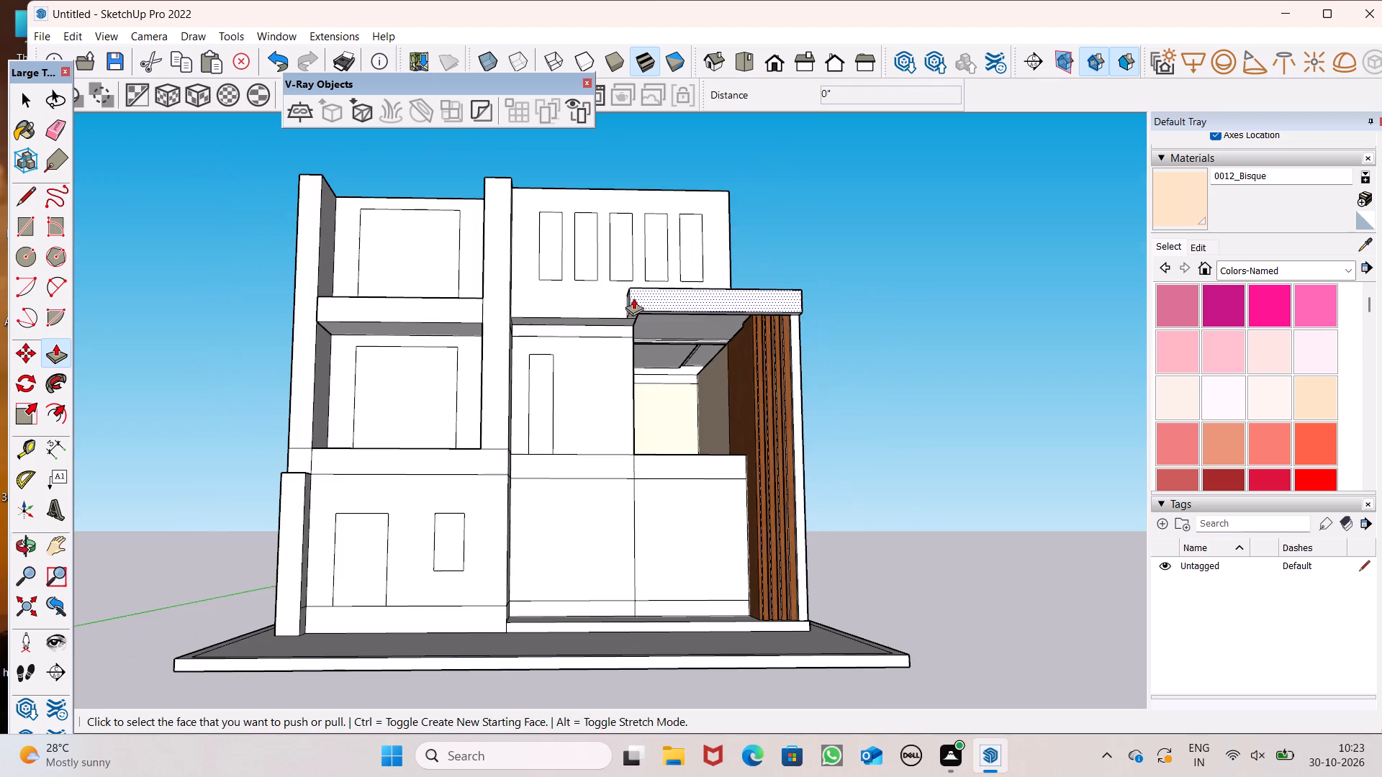
{"action": "middle_click_drag", "start_coordinate": [633, 301], "coordinate": [581, 414]}
{"action": "scroll", "coordinate": [631, 154], "scroll_direction": "up", "scroll_amount": 6}
{"action": "scroll", "coordinate": [631, 176], "scroll_direction": "down", "scroll_amount": 1}
{"action": "scroll", "coordinate": [625, 202], "scroll_direction": "up", "scroll_amount": 7}
{"action": "scroll", "coordinate": [609, 307], "scroll_direction": "down", "scroll_amount": 4}
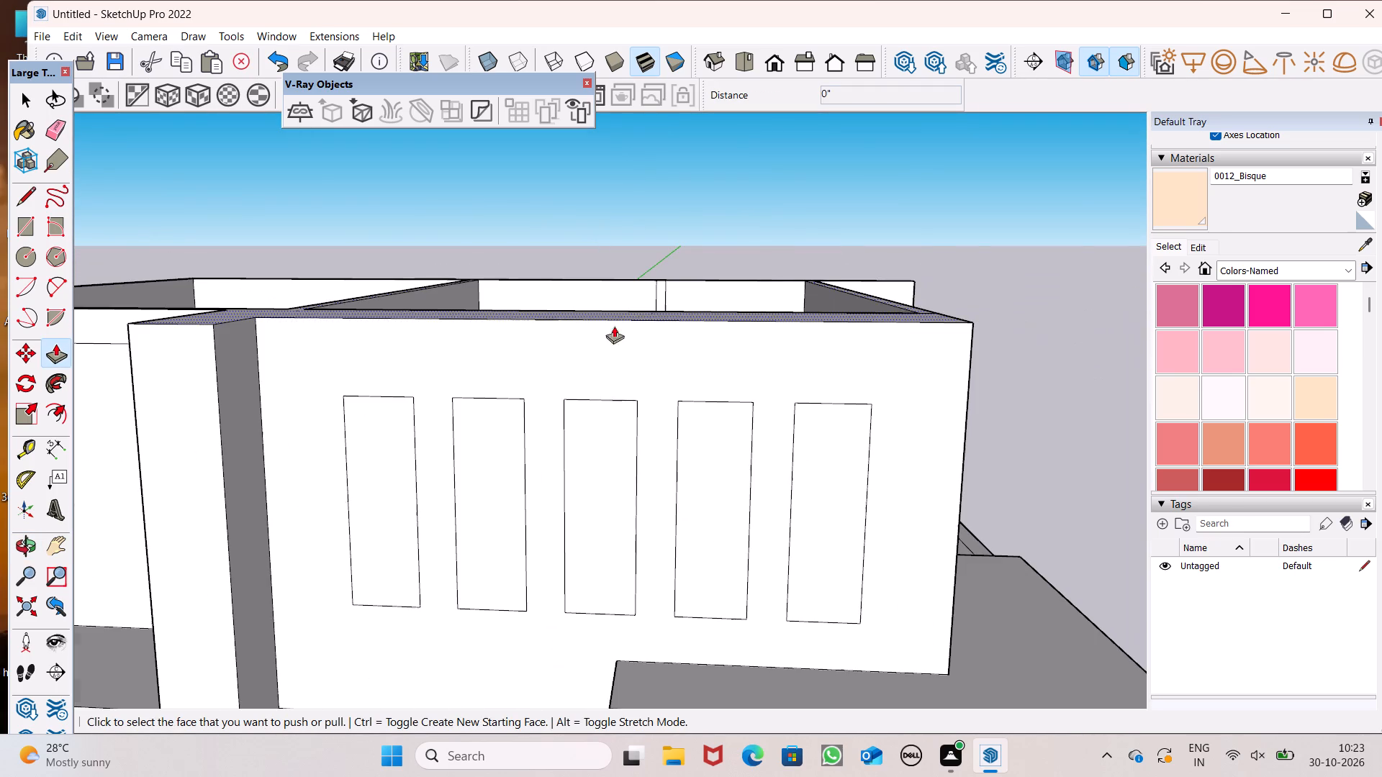
{"action": "left_click_drag", "start_coordinate": [589, 589], "coordinate": [591, 558]}
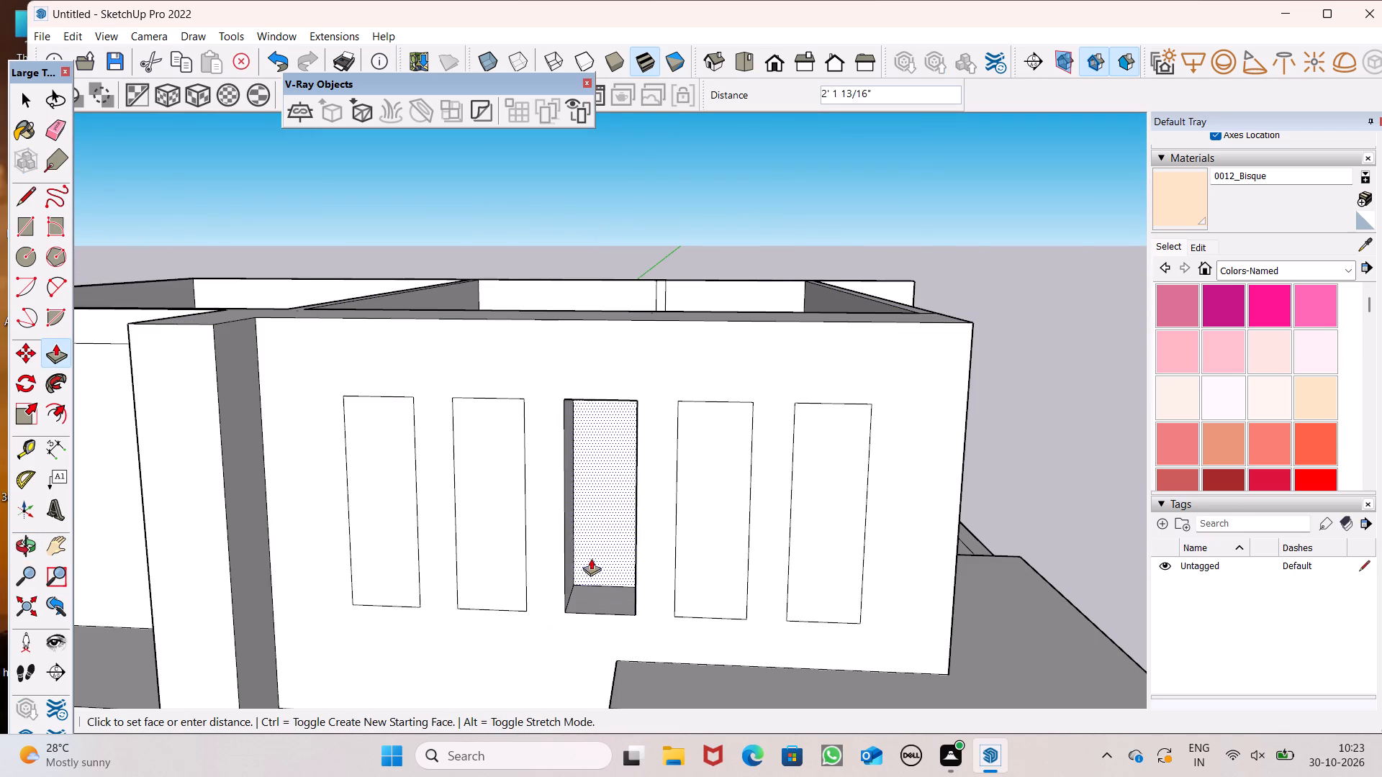
{"action": "left_click_drag", "start_coordinate": [591, 558], "coordinate": [598, 461]}
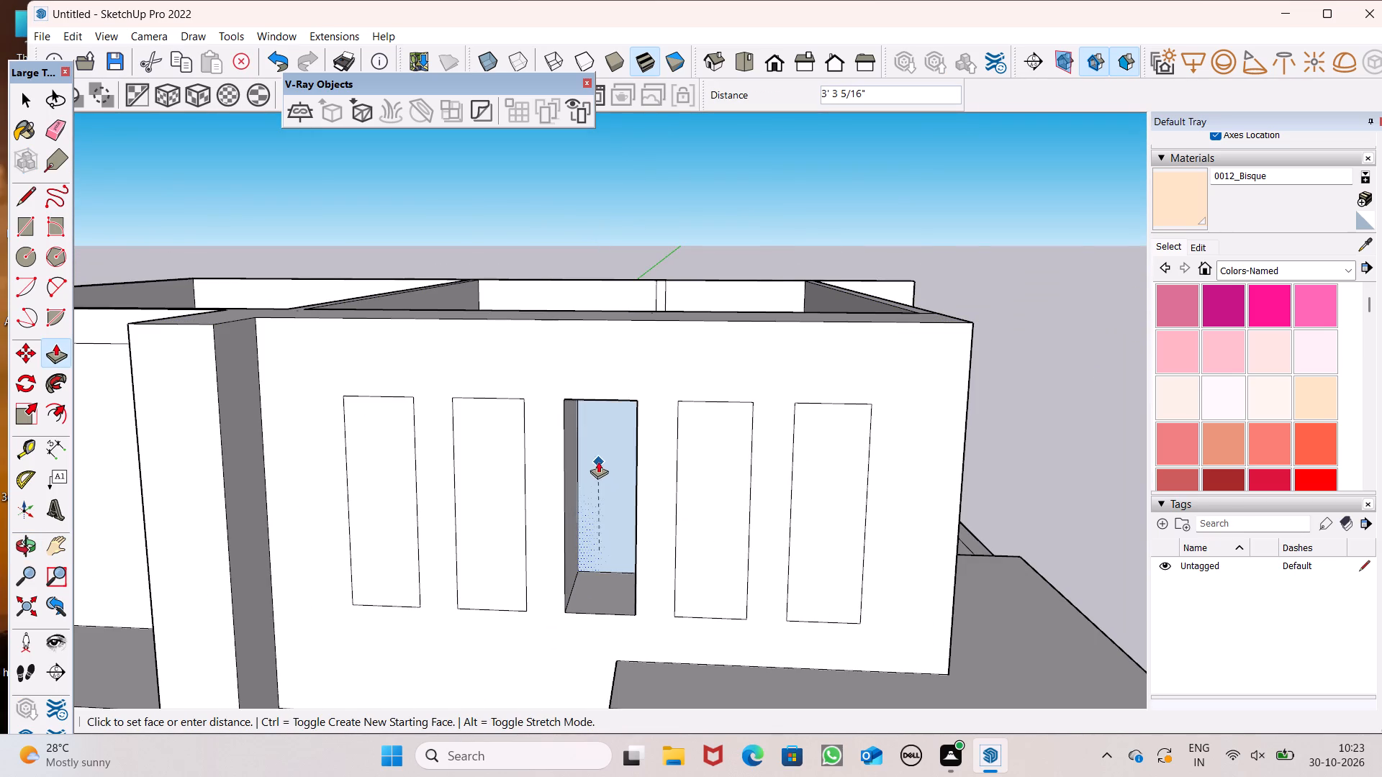
{"action": "left_click_drag", "start_coordinate": [598, 461], "coordinate": [600, 406]}
Push/Pull the two window outlines on the far side of the middle opening from the pillar 3' 3 5/16" through the wall.
{"action": "middle_click_drag", "start_coordinate": [607, 502], "coordinate": [562, 464]}
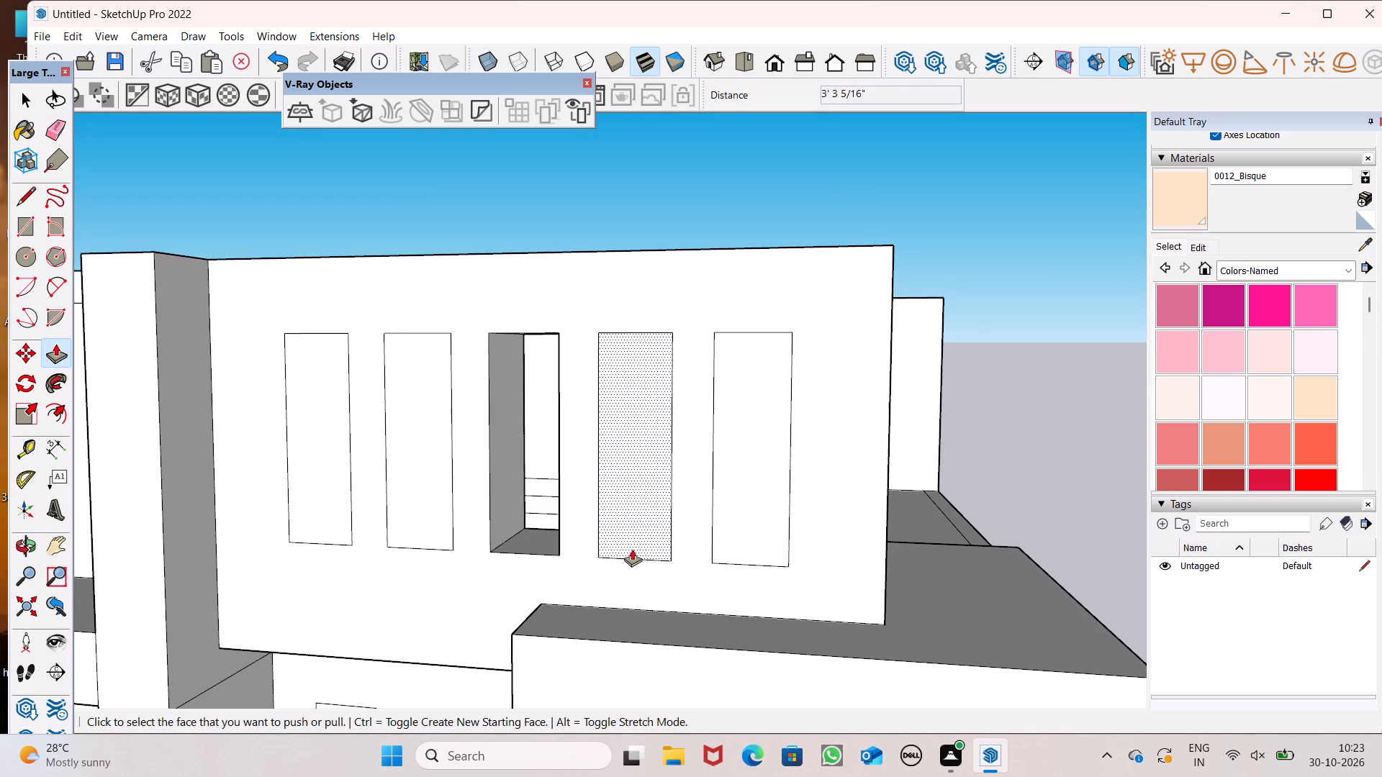
{"action": "left_click_drag", "start_coordinate": [623, 548], "coordinate": [638, 464]}
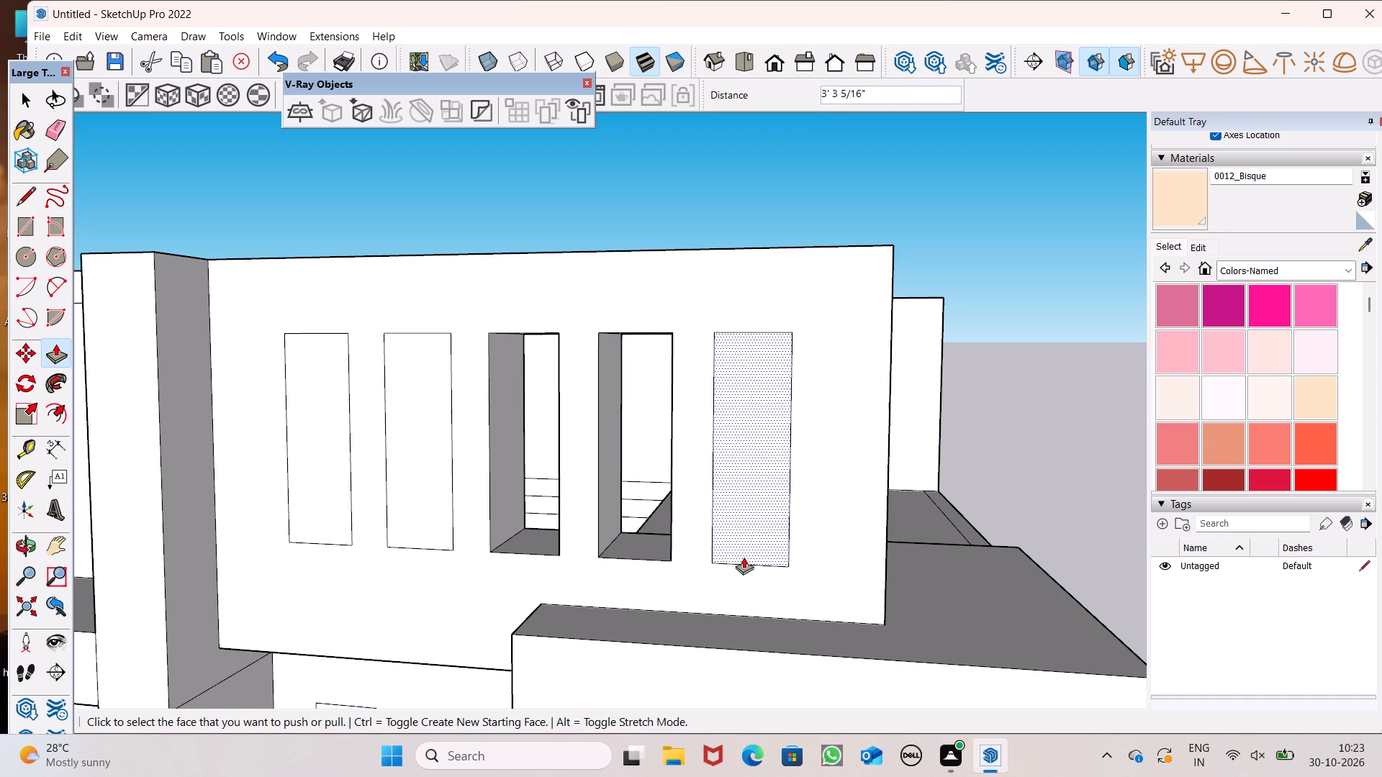
{"action": "left_click_drag", "start_coordinate": [736, 554], "coordinate": [754, 391]}
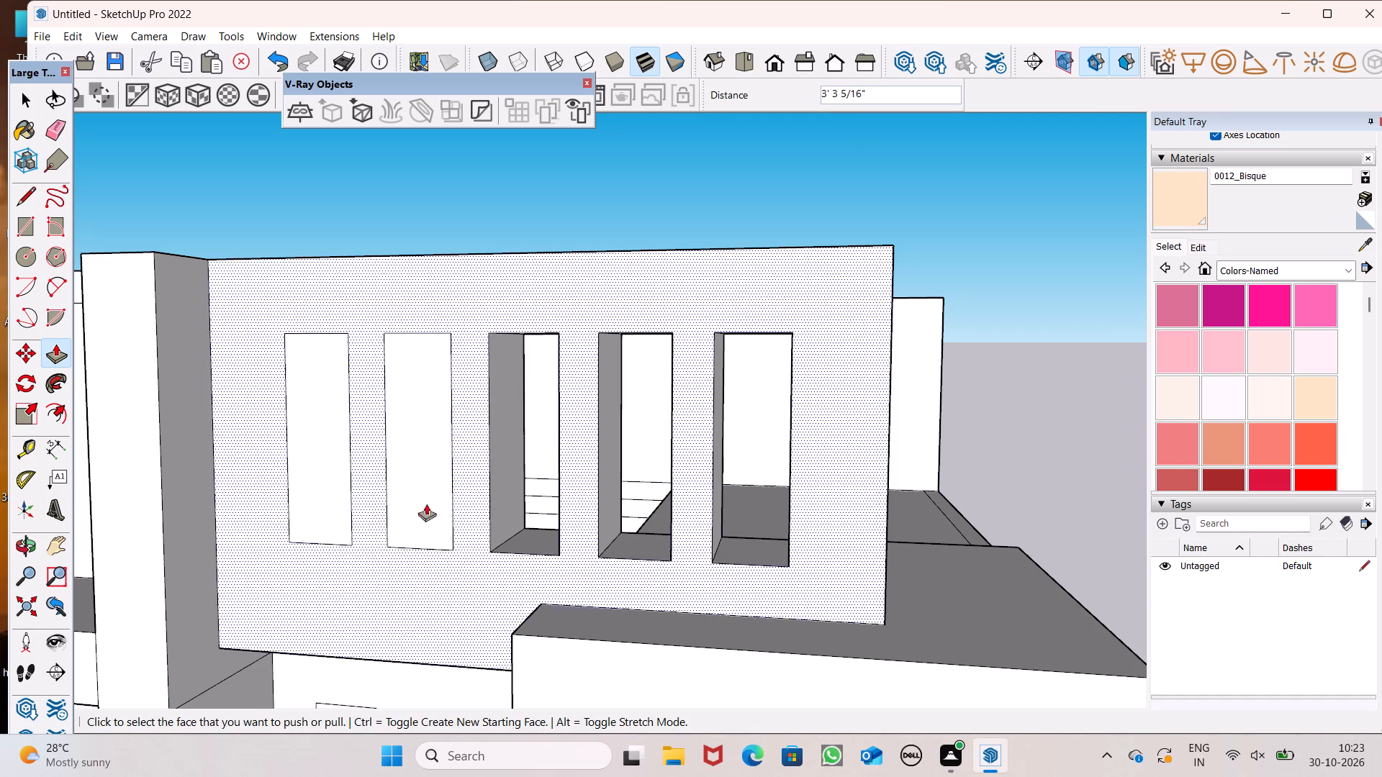
Push/Pull the two remaining window outlines nearest the pillar 3' 3 5/16" through the upper front wall.
{"action": "left_click_drag", "start_coordinate": [397, 535], "coordinate": [449, 414]}
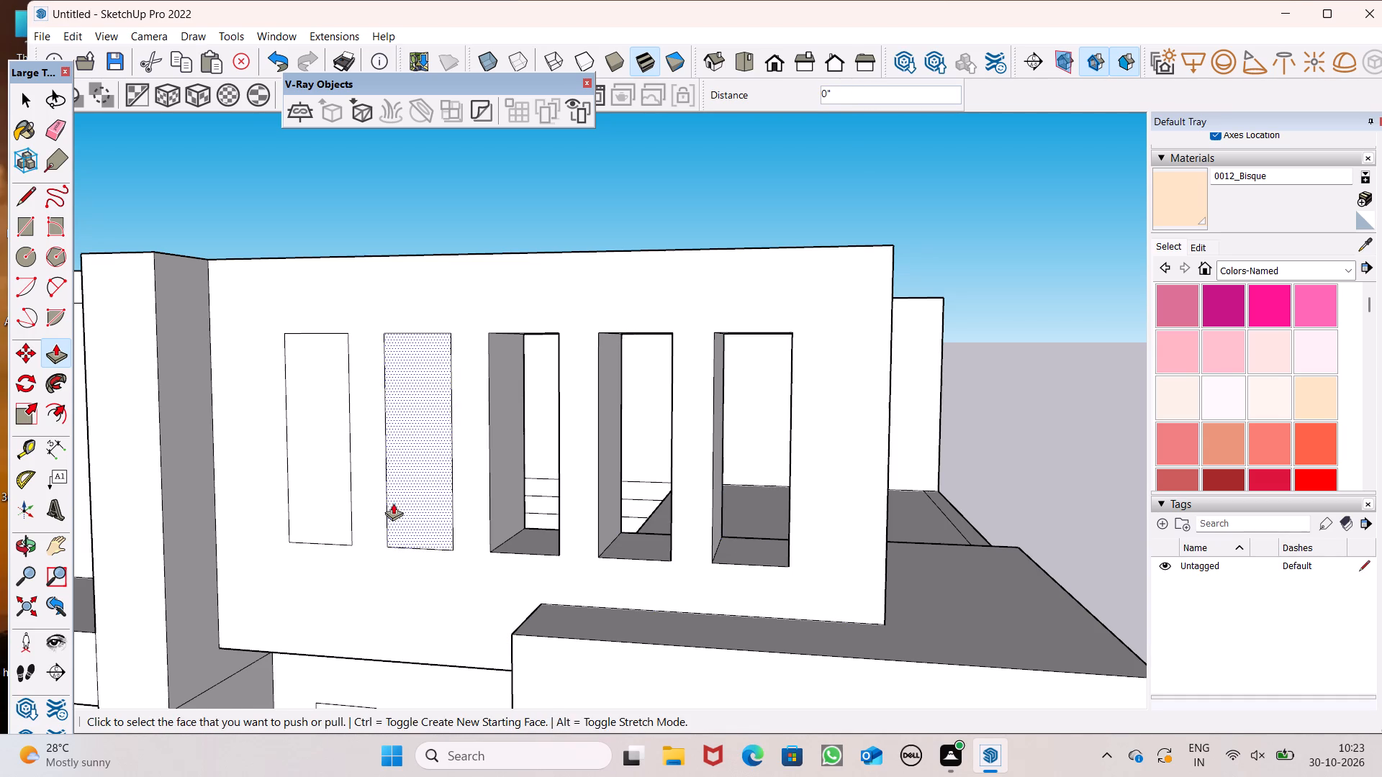
{"action": "middle_click_drag", "start_coordinate": [458, 524], "coordinate": [502, 563]}
{"action": "left_click_drag", "start_coordinate": [420, 559], "coordinate": [459, 462]}
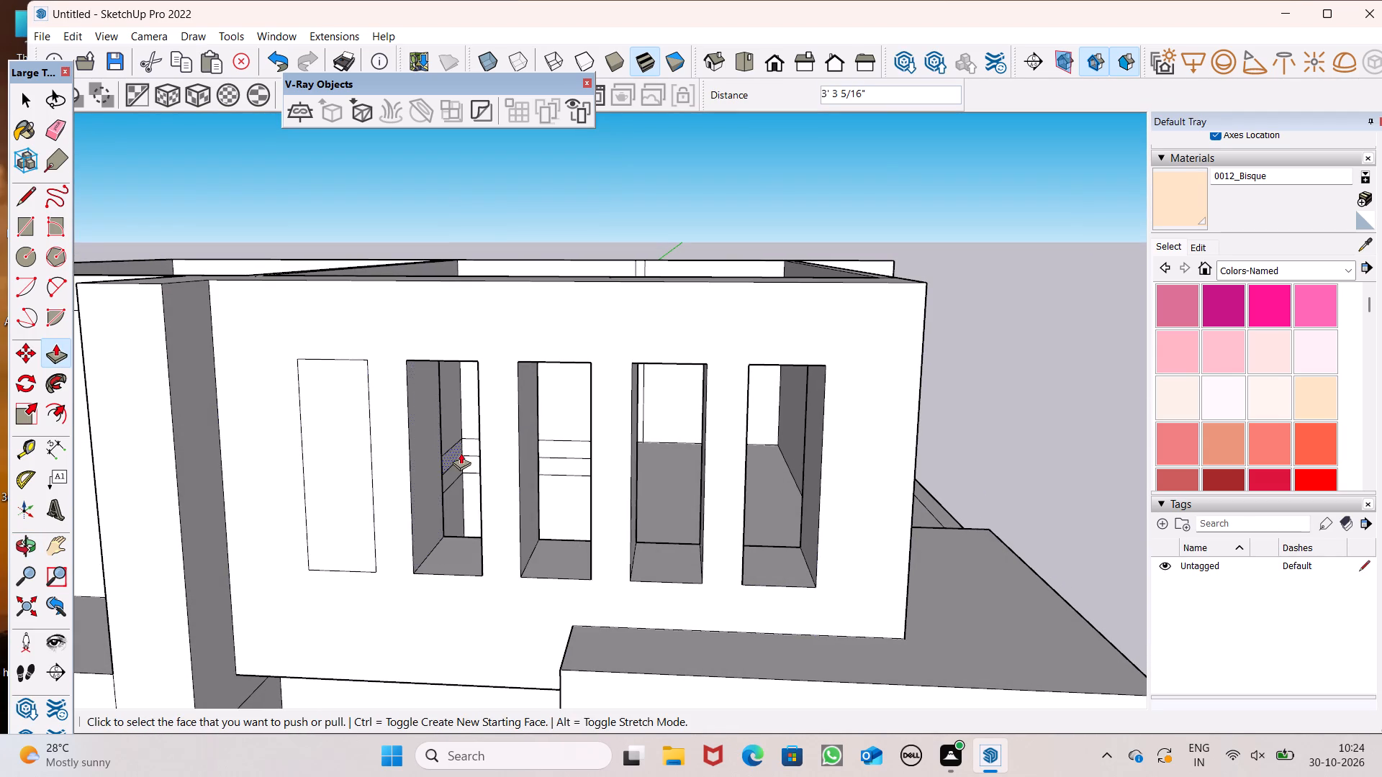
{"action": "left_click_drag", "start_coordinate": [319, 550], "coordinate": [358, 476]}
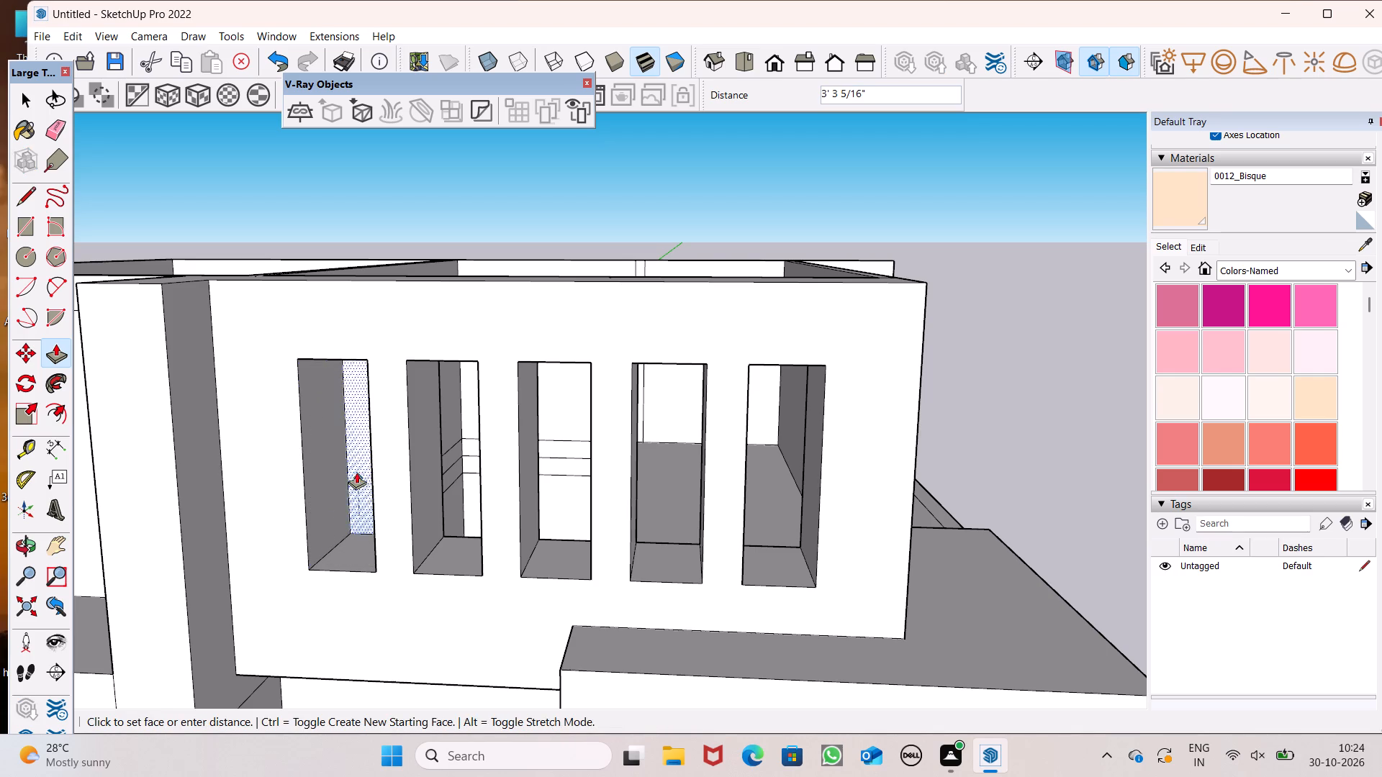
Erase the leftover vertical edges on the inner face of the rear wall in the upper room behind the five windows.
{"action": "scroll", "coordinate": [385, 400], "scroll_direction": "down", "scroll_amount": 7}
{"action": "middle_click_drag", "start_coordinate": [503, 489], "coordinate": [479, 456]}
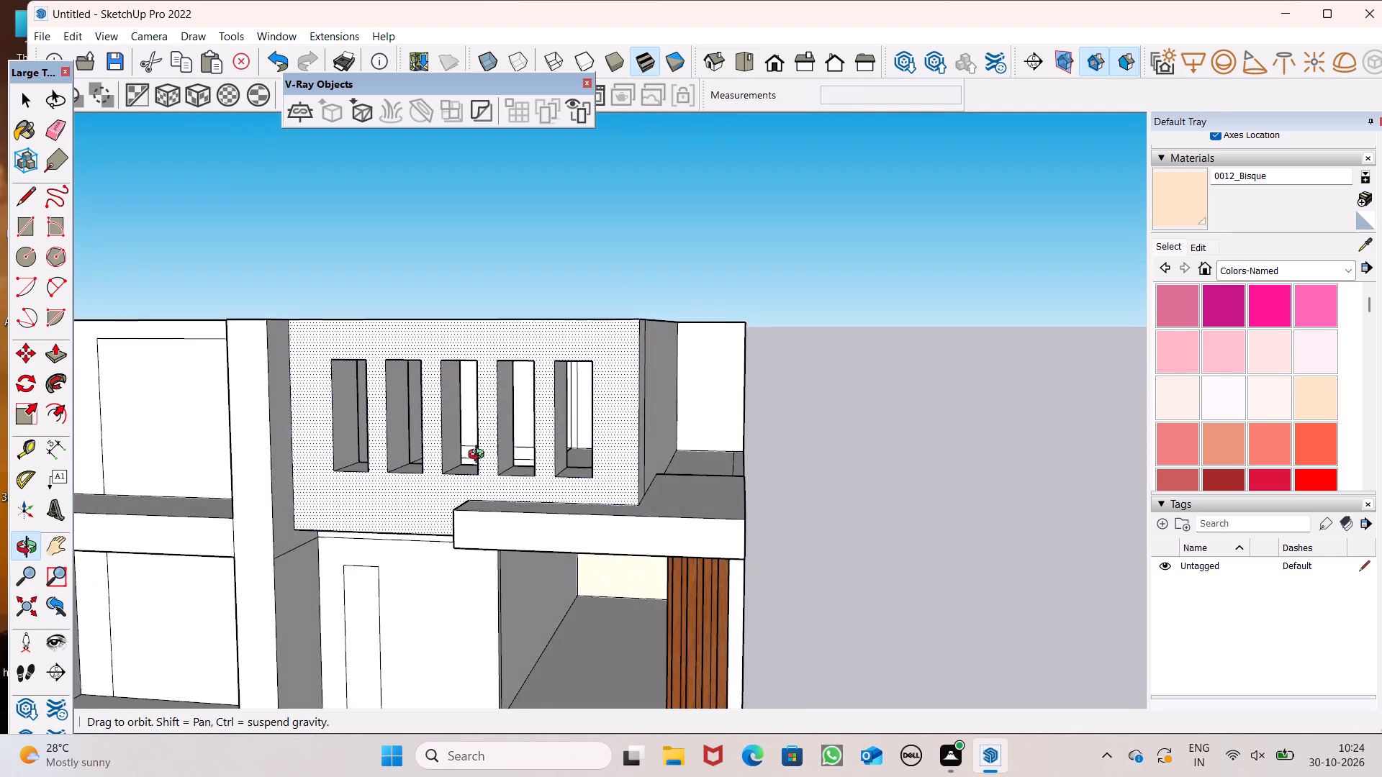
{"action": "middle_click_drag", "start_coordinate": [479, 456], "coordinate": [479, 455]}
{"action": "key", "text": "space"}
{"action": "scroll", "coordinate": [488, 451], "scroll_direction": "down", "scroll_amount": 4}
{"action": "middle_click_drag", "start_coordinate": [524, 490], "coordinate": [630, 633]}
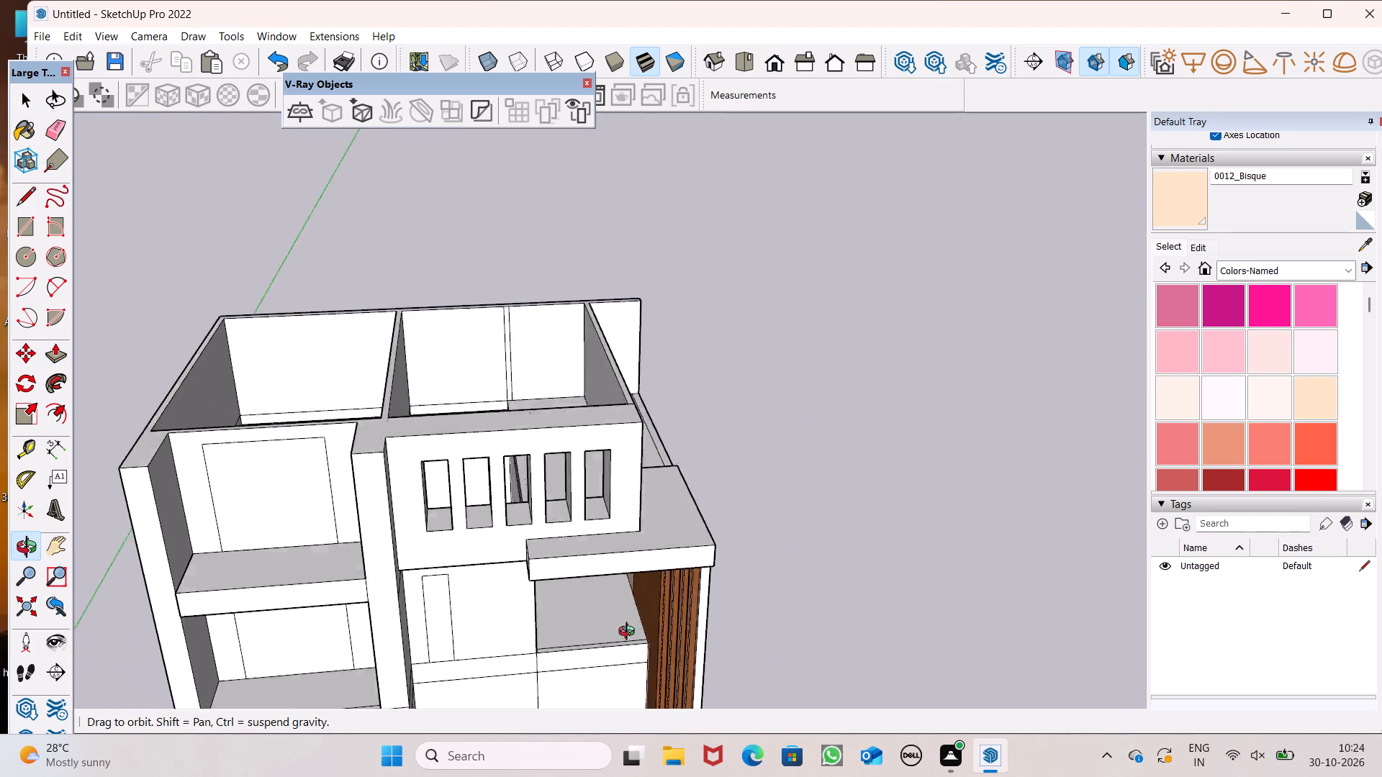
{"action": "middle_click_drag", "start_coordinate": [630, 633], "coordinate": [610, 699]}
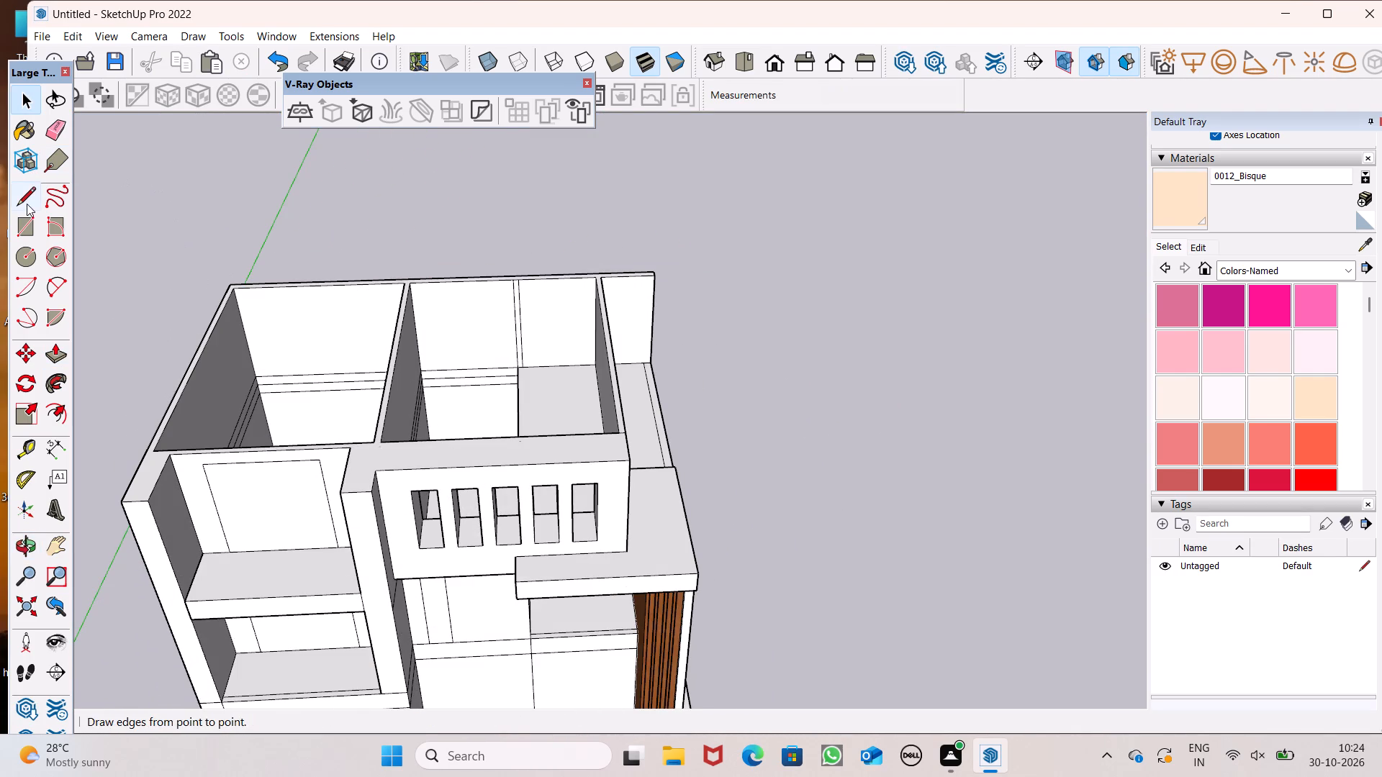
{"action": "left_click_drag", "start_coordinate": [27, 196], "coordinate": [36, 194]}
{"action": "left_click", "coordinate": [55, 141]}
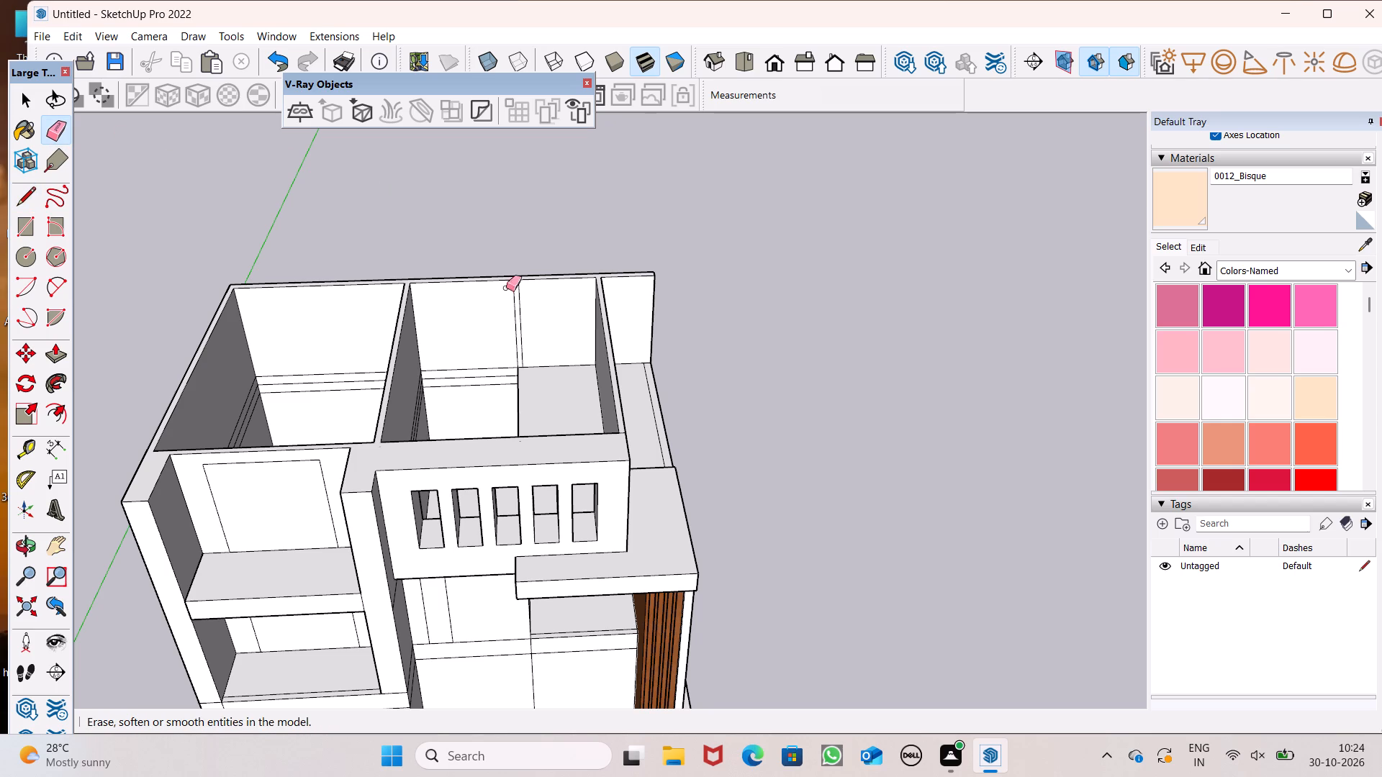
{"action": "left_click_drag", "start_coordinate": [525, 306], "coordinate": [501, 314]}
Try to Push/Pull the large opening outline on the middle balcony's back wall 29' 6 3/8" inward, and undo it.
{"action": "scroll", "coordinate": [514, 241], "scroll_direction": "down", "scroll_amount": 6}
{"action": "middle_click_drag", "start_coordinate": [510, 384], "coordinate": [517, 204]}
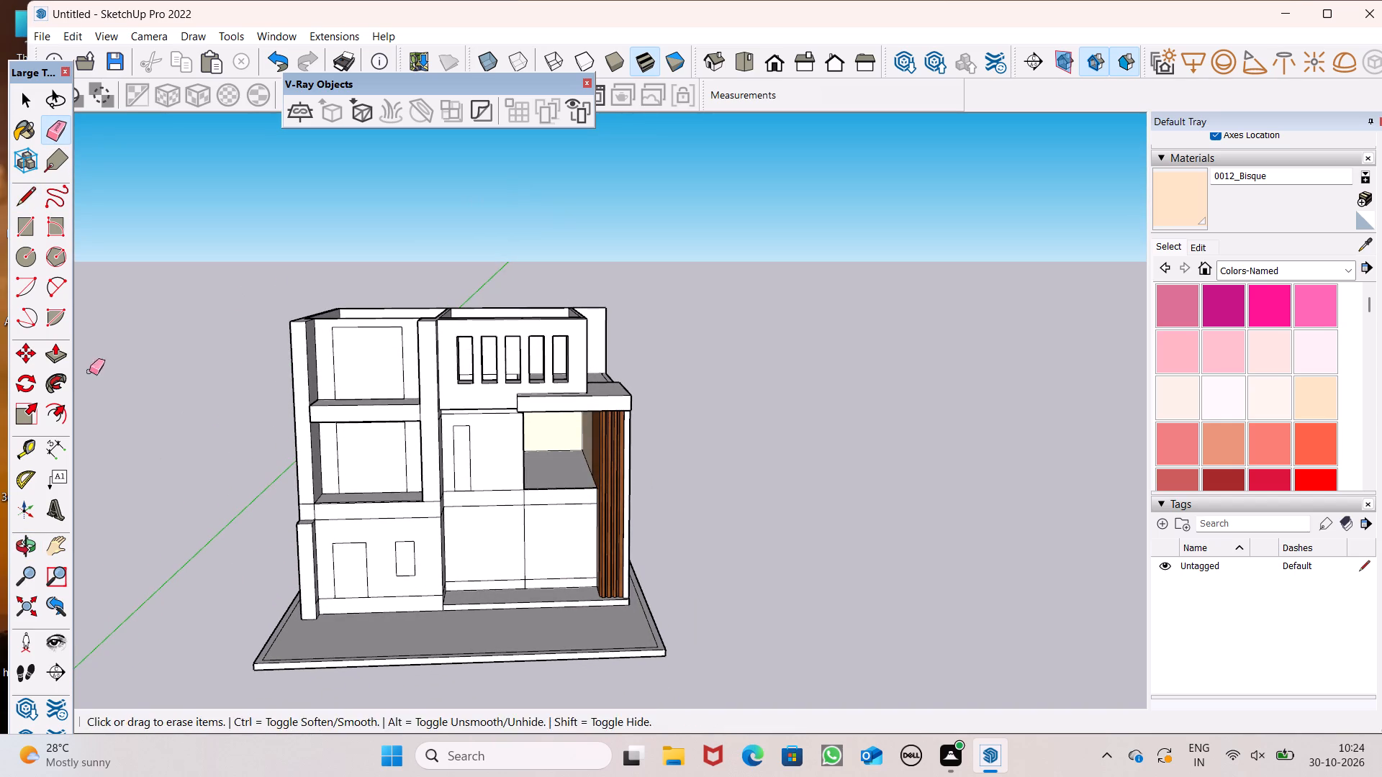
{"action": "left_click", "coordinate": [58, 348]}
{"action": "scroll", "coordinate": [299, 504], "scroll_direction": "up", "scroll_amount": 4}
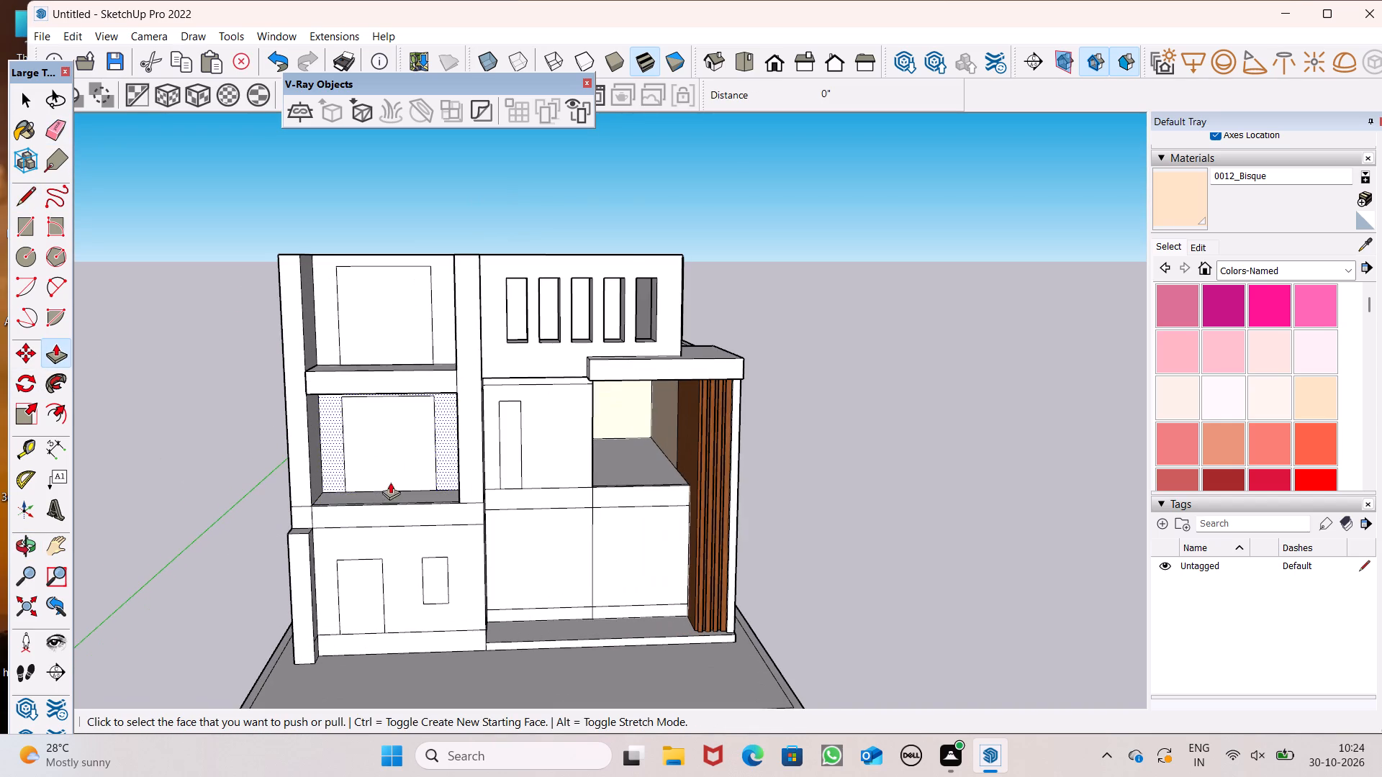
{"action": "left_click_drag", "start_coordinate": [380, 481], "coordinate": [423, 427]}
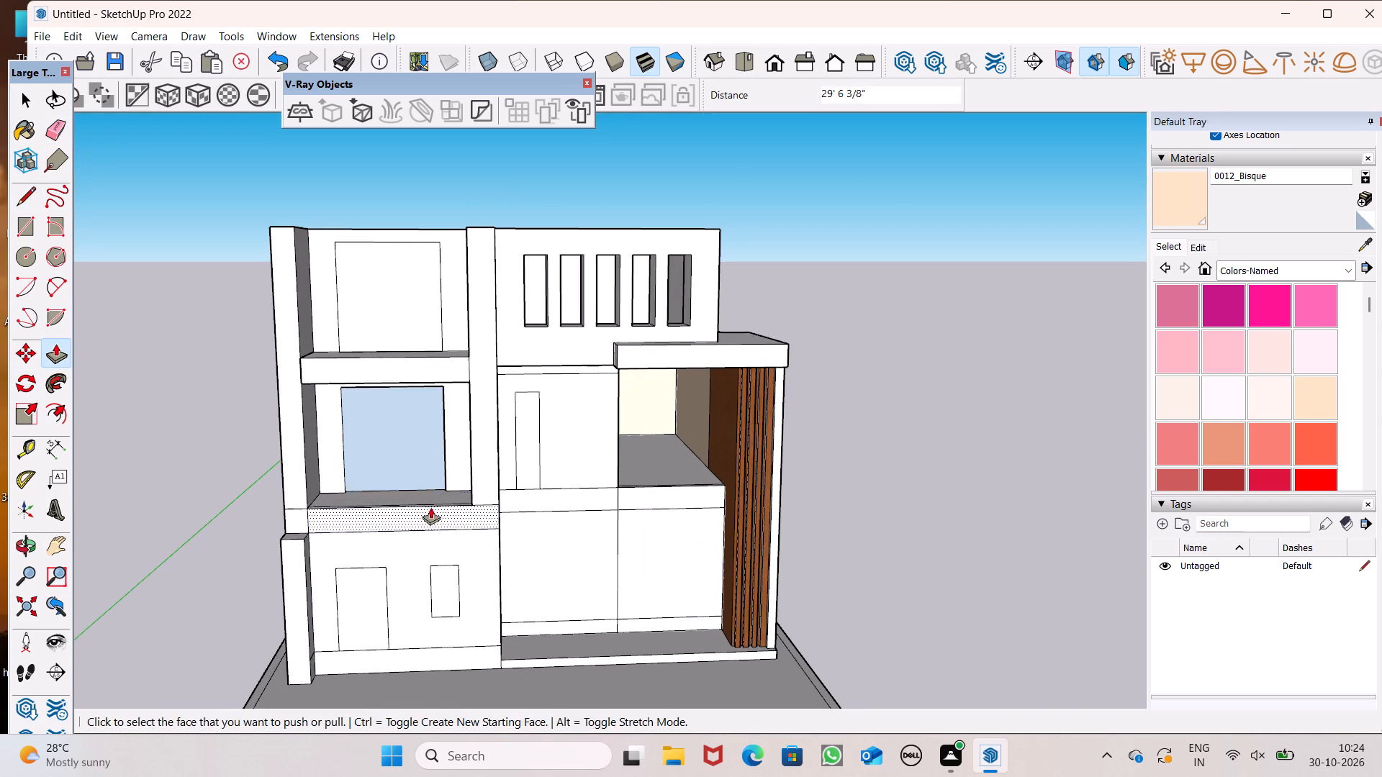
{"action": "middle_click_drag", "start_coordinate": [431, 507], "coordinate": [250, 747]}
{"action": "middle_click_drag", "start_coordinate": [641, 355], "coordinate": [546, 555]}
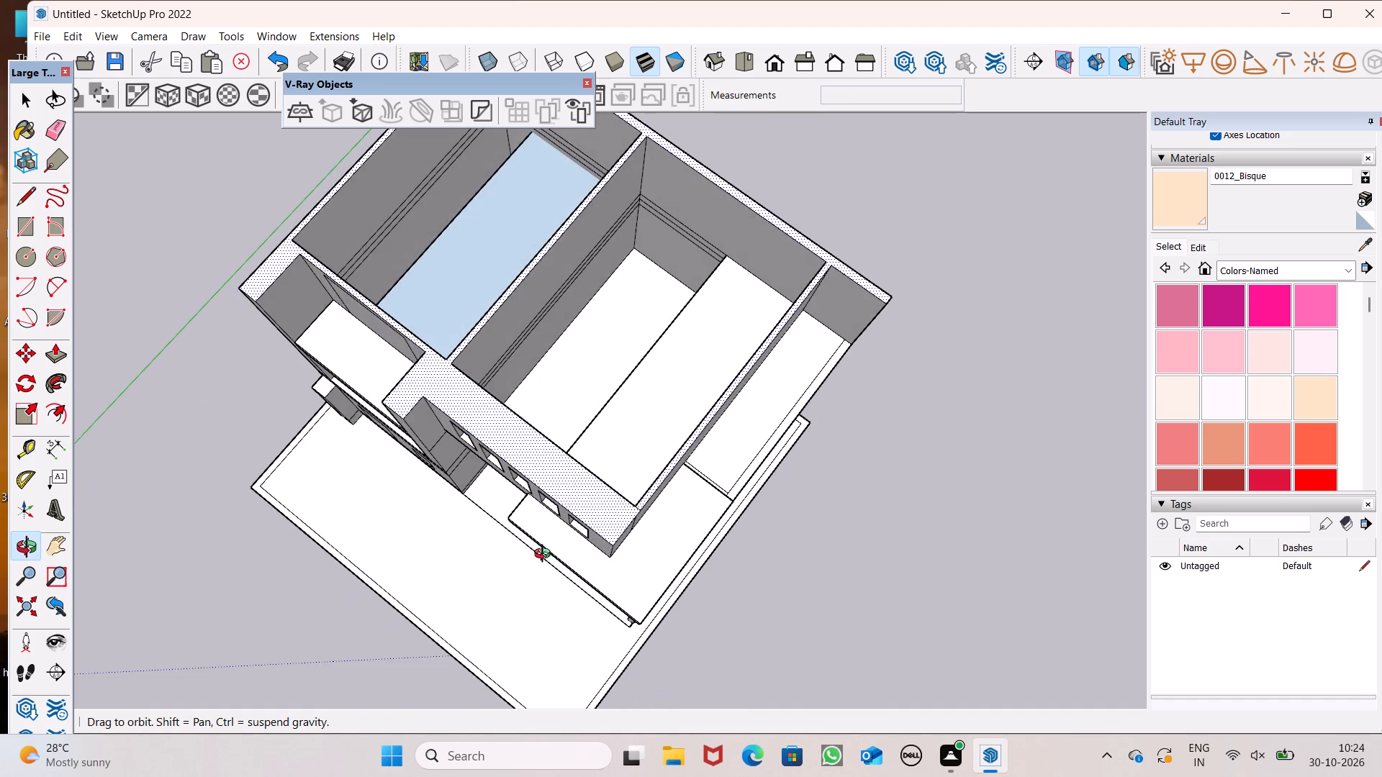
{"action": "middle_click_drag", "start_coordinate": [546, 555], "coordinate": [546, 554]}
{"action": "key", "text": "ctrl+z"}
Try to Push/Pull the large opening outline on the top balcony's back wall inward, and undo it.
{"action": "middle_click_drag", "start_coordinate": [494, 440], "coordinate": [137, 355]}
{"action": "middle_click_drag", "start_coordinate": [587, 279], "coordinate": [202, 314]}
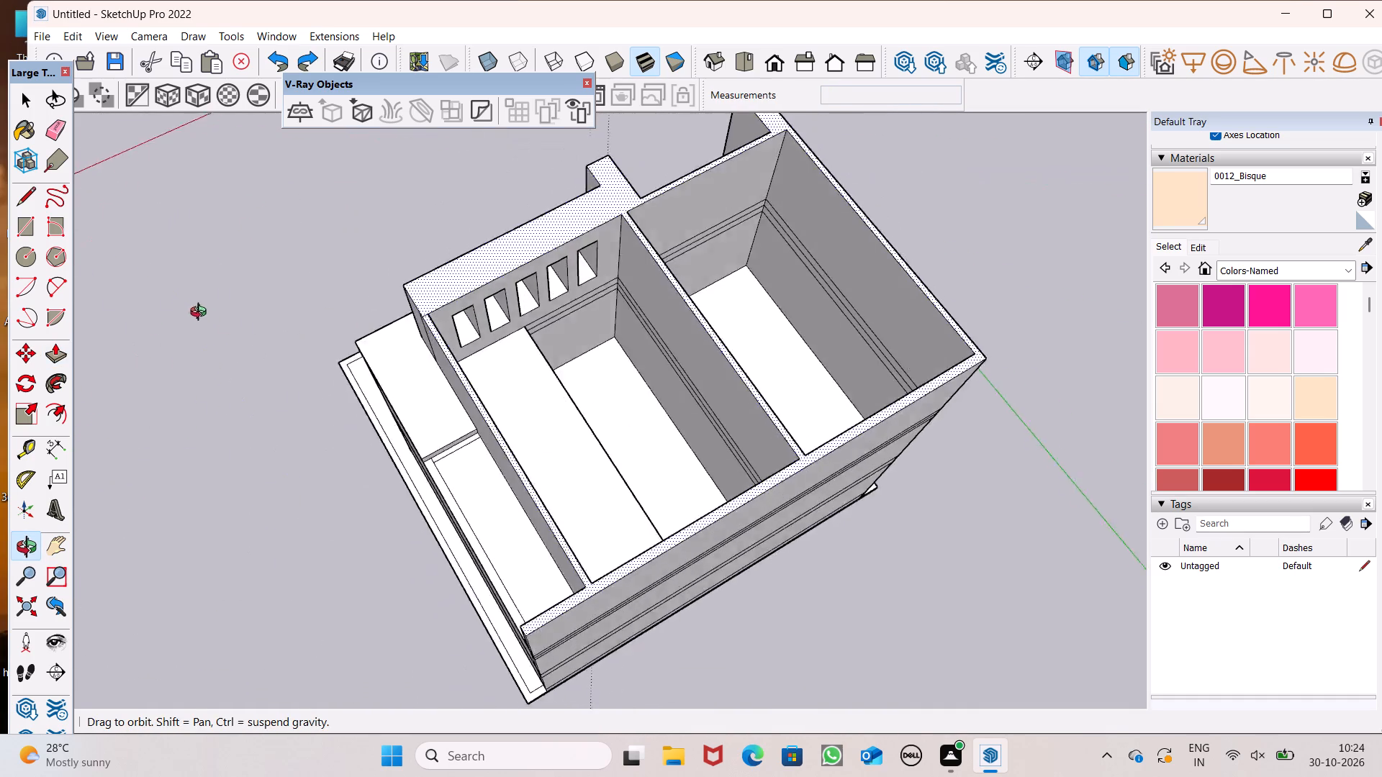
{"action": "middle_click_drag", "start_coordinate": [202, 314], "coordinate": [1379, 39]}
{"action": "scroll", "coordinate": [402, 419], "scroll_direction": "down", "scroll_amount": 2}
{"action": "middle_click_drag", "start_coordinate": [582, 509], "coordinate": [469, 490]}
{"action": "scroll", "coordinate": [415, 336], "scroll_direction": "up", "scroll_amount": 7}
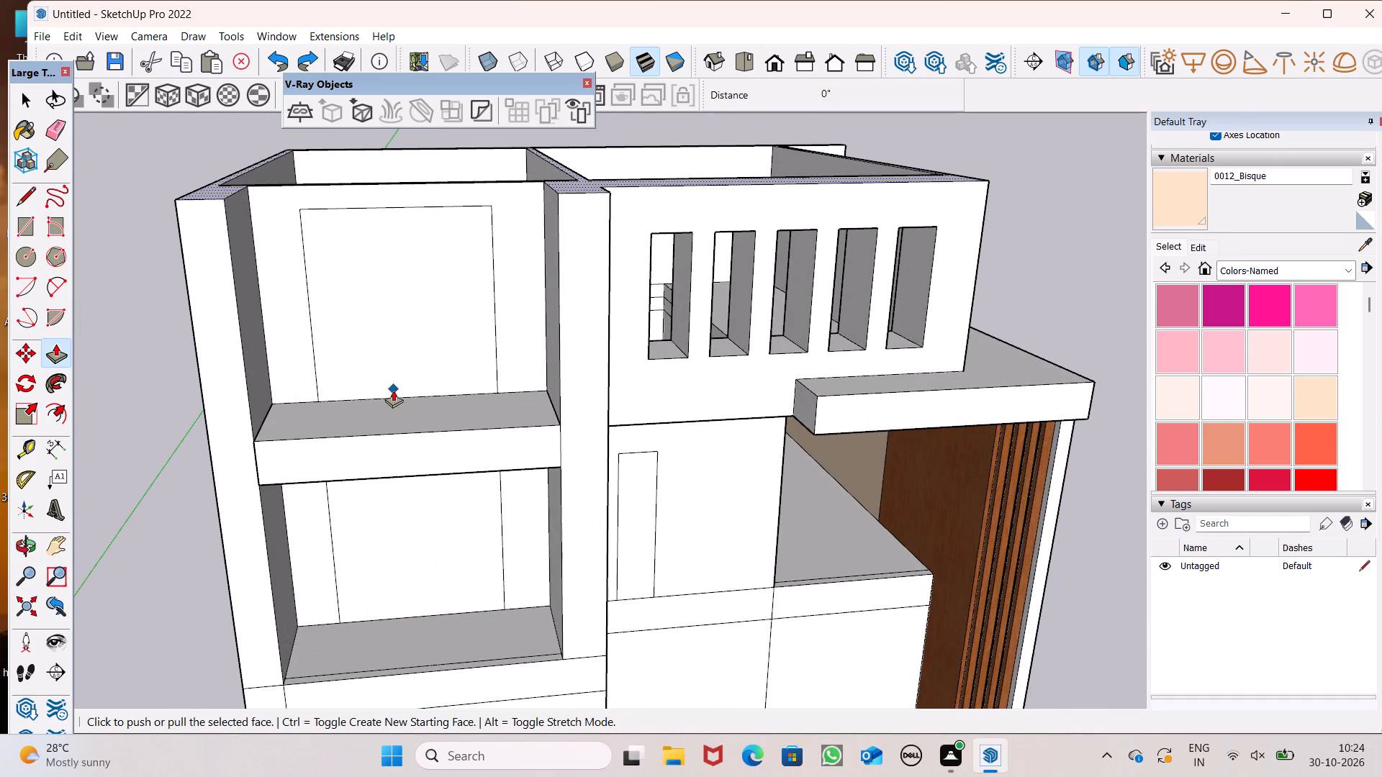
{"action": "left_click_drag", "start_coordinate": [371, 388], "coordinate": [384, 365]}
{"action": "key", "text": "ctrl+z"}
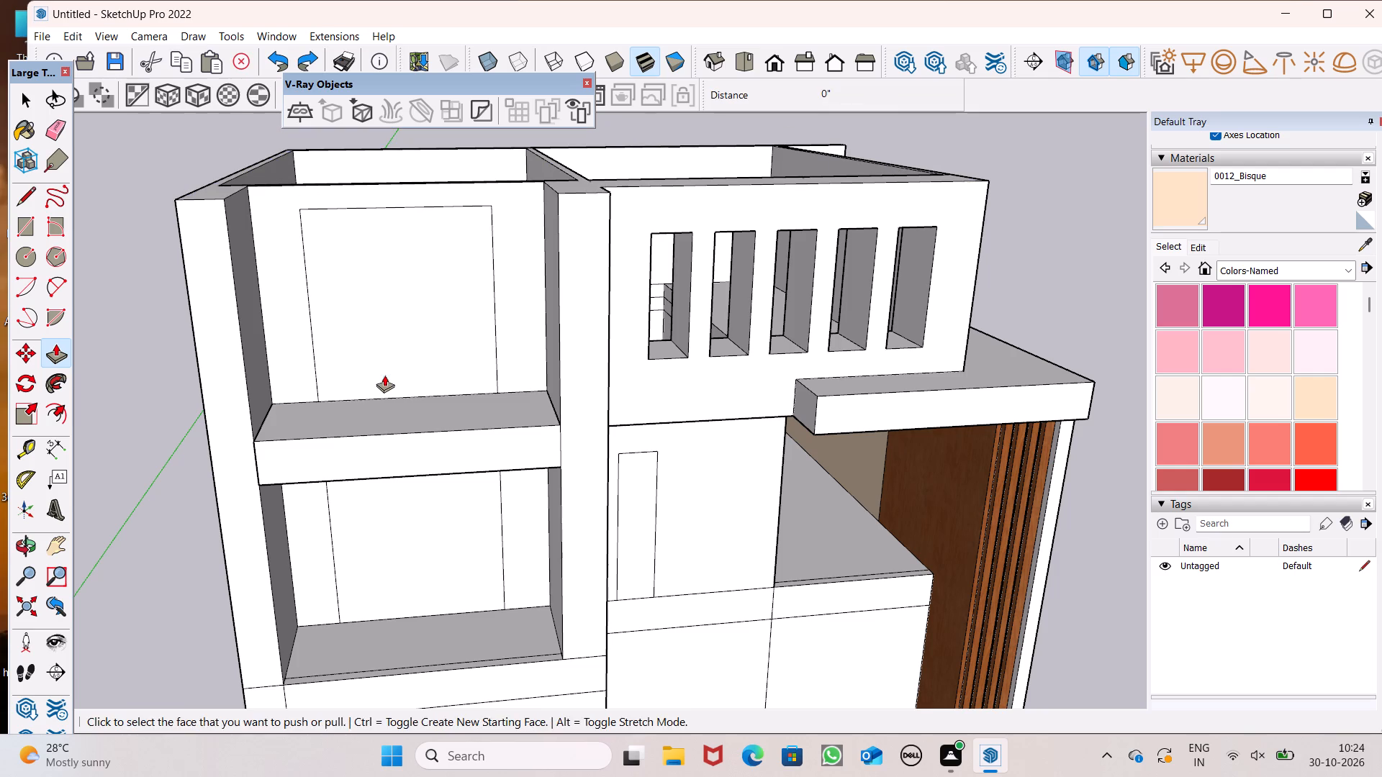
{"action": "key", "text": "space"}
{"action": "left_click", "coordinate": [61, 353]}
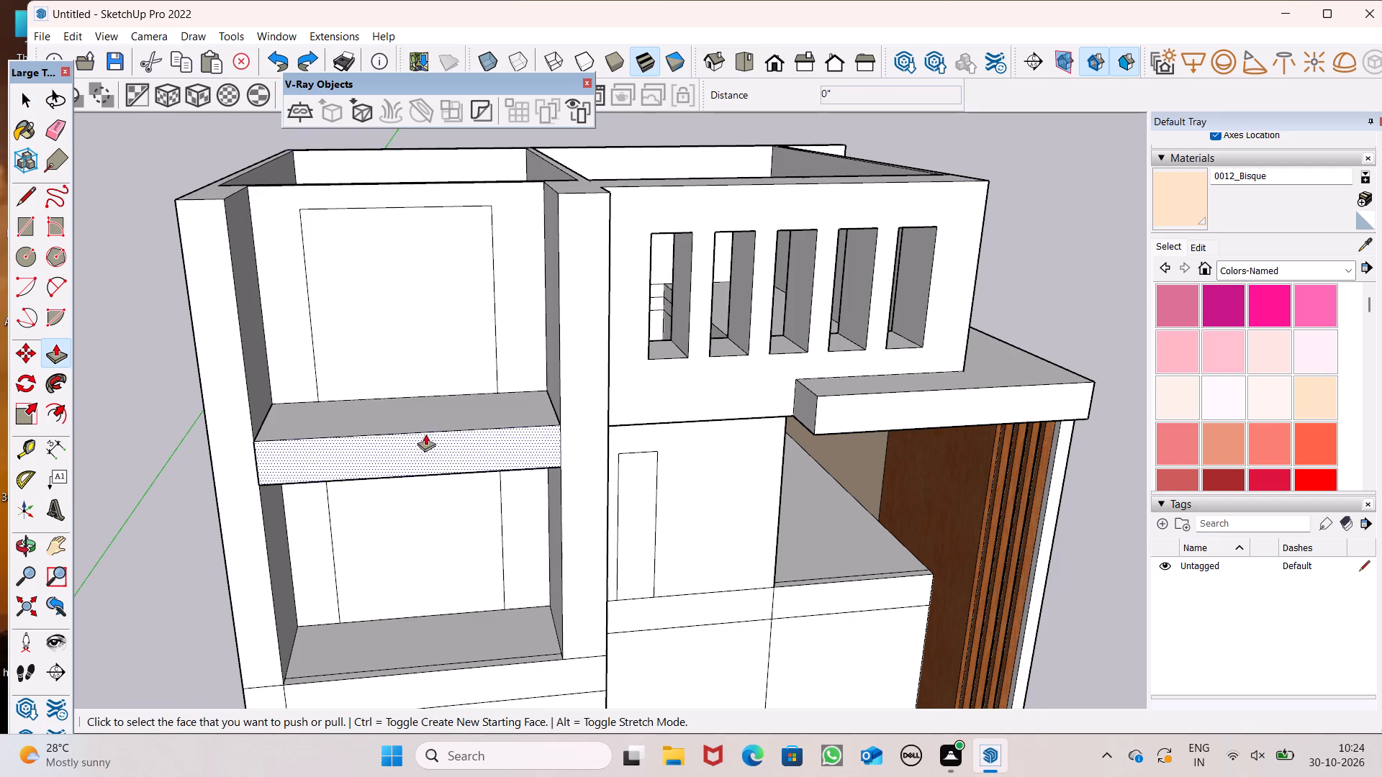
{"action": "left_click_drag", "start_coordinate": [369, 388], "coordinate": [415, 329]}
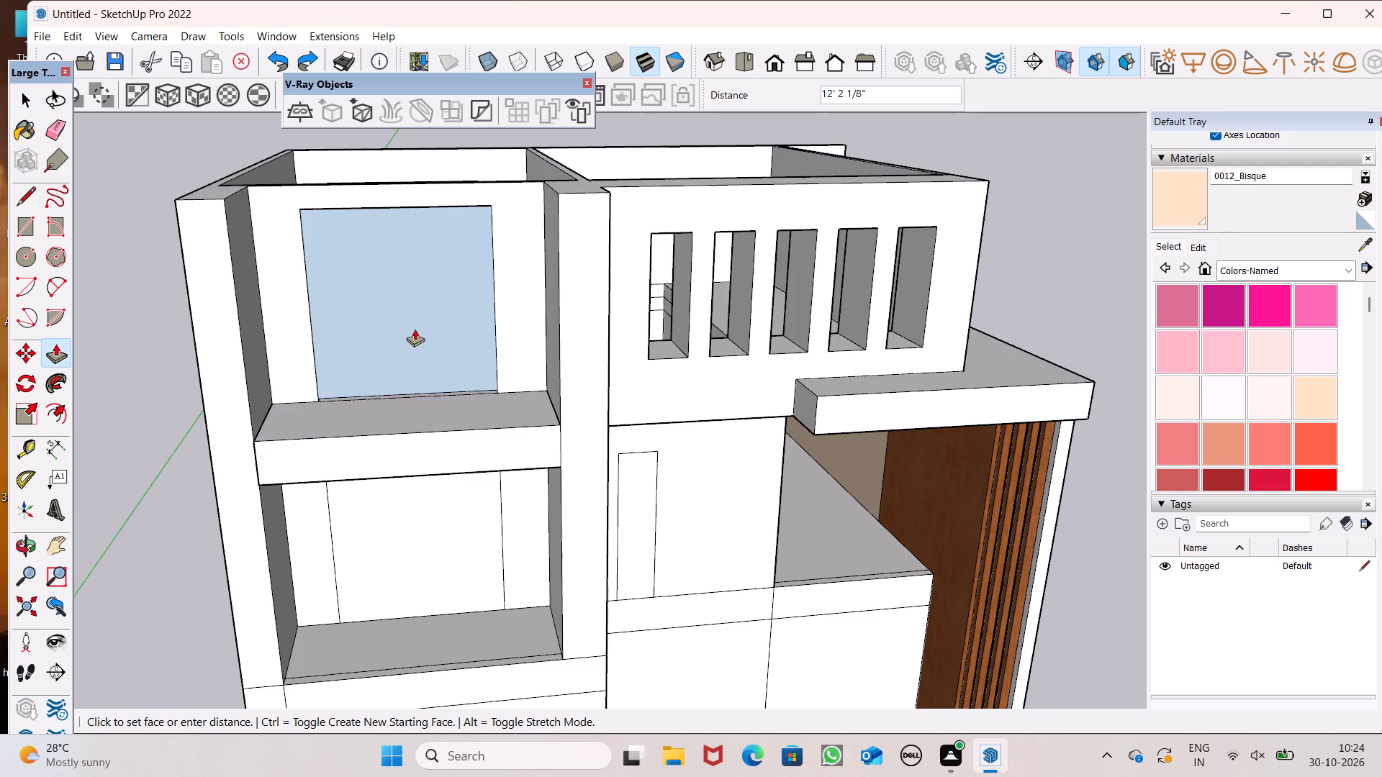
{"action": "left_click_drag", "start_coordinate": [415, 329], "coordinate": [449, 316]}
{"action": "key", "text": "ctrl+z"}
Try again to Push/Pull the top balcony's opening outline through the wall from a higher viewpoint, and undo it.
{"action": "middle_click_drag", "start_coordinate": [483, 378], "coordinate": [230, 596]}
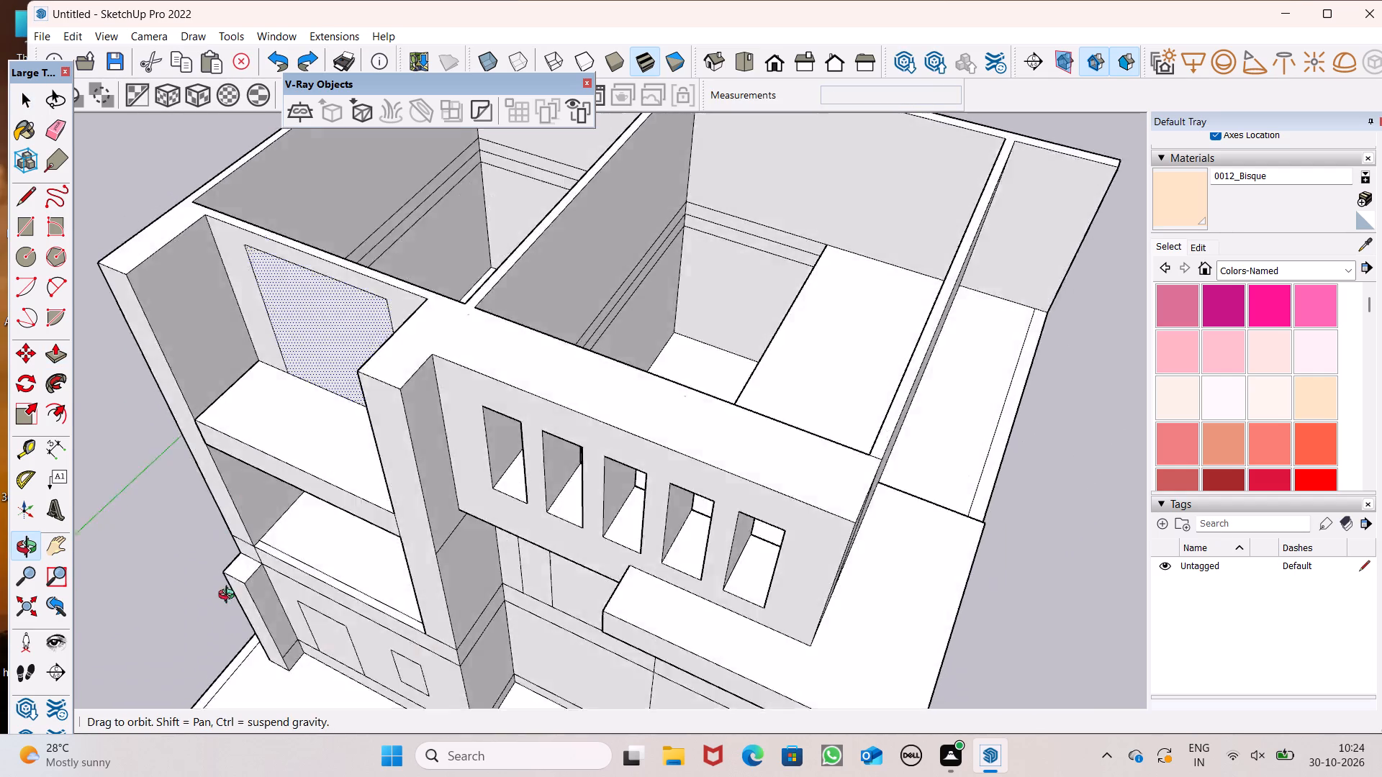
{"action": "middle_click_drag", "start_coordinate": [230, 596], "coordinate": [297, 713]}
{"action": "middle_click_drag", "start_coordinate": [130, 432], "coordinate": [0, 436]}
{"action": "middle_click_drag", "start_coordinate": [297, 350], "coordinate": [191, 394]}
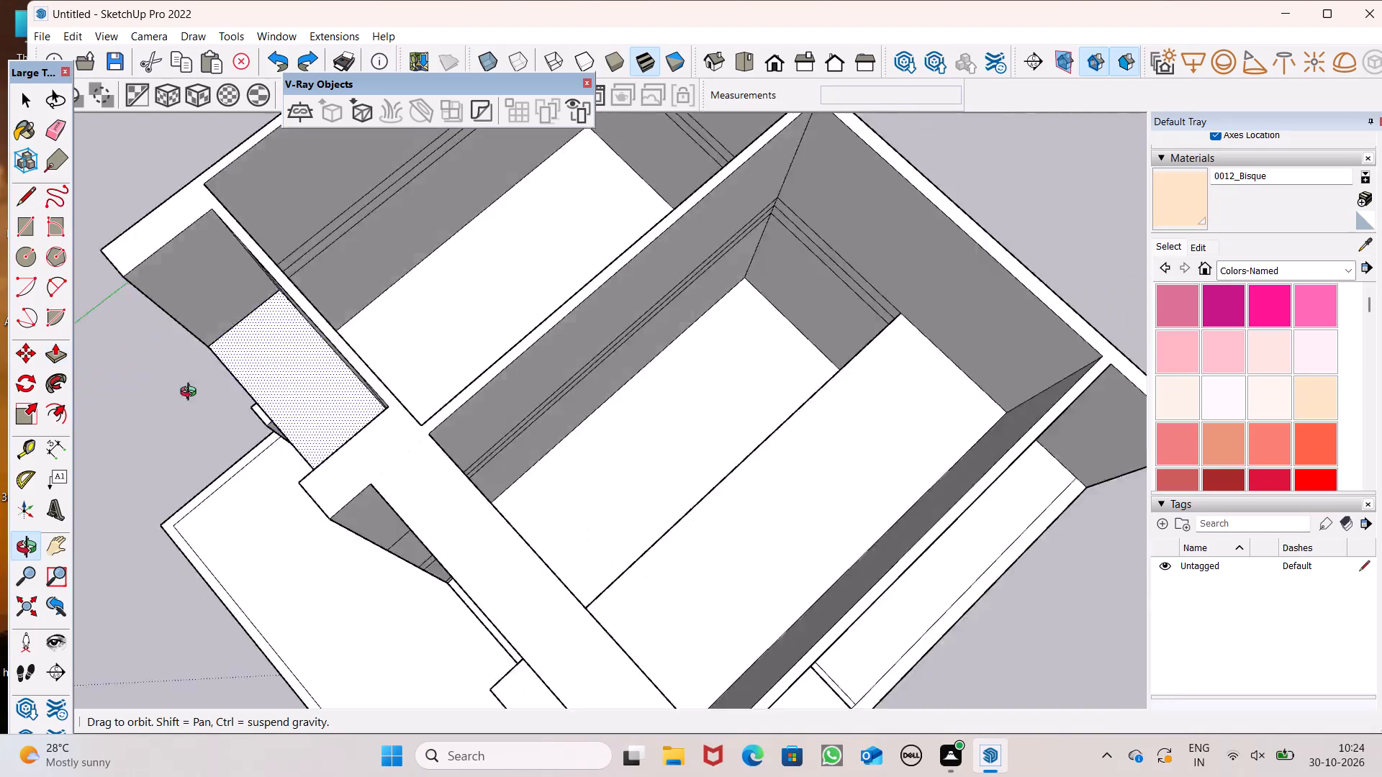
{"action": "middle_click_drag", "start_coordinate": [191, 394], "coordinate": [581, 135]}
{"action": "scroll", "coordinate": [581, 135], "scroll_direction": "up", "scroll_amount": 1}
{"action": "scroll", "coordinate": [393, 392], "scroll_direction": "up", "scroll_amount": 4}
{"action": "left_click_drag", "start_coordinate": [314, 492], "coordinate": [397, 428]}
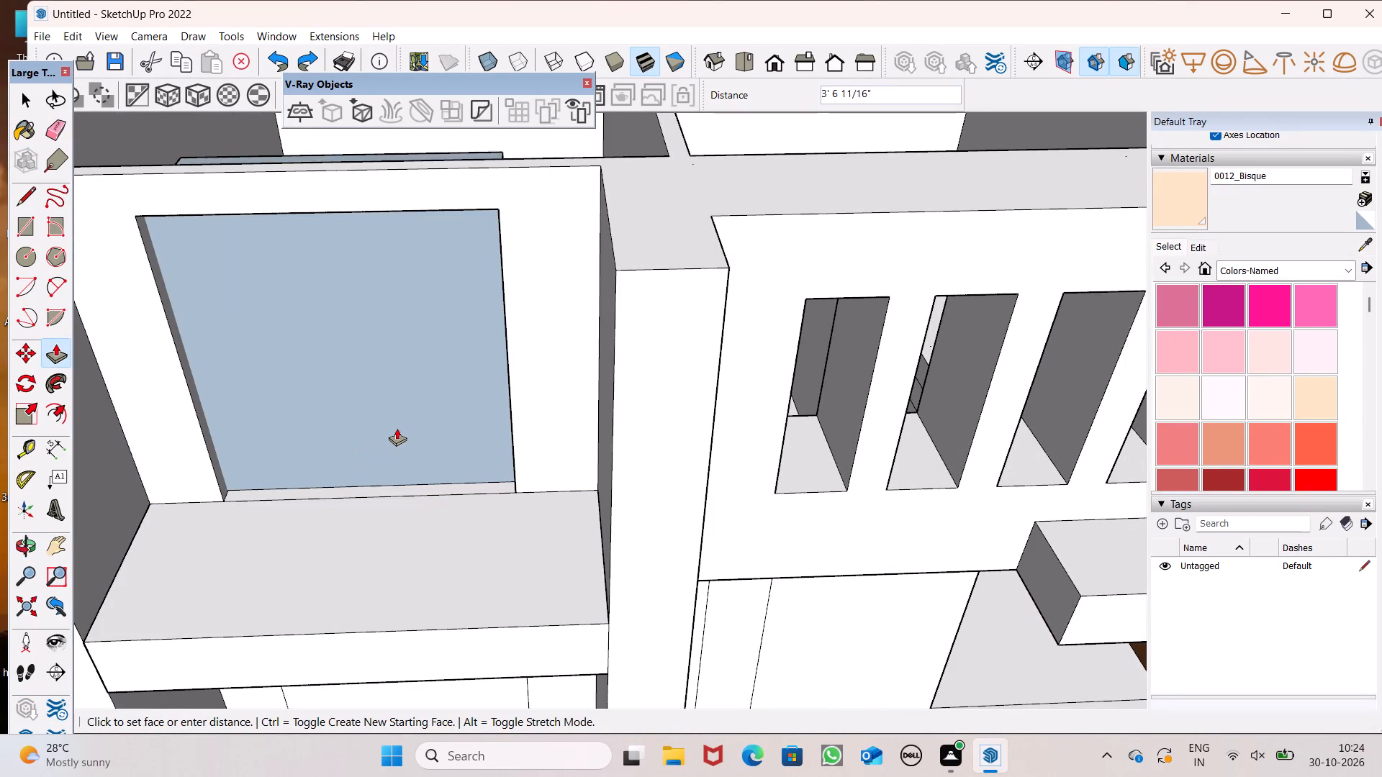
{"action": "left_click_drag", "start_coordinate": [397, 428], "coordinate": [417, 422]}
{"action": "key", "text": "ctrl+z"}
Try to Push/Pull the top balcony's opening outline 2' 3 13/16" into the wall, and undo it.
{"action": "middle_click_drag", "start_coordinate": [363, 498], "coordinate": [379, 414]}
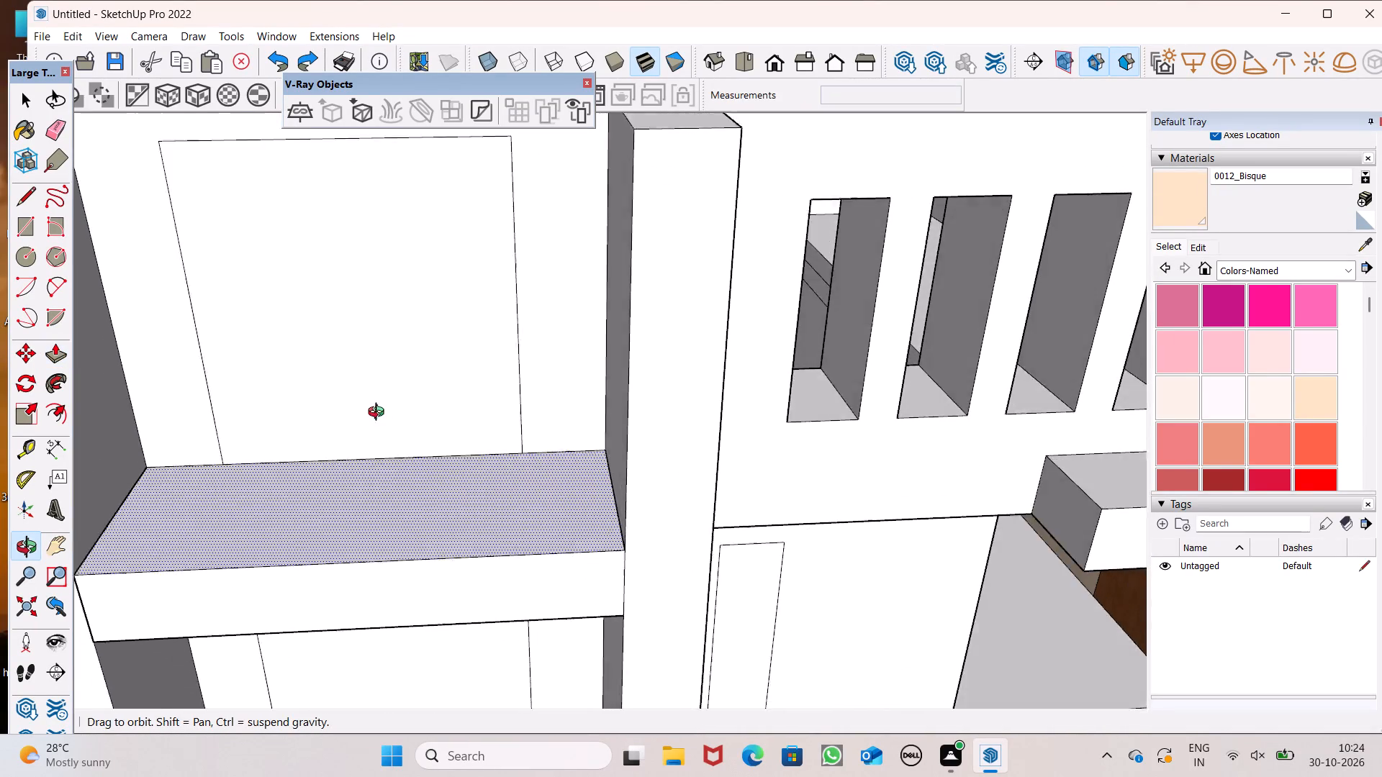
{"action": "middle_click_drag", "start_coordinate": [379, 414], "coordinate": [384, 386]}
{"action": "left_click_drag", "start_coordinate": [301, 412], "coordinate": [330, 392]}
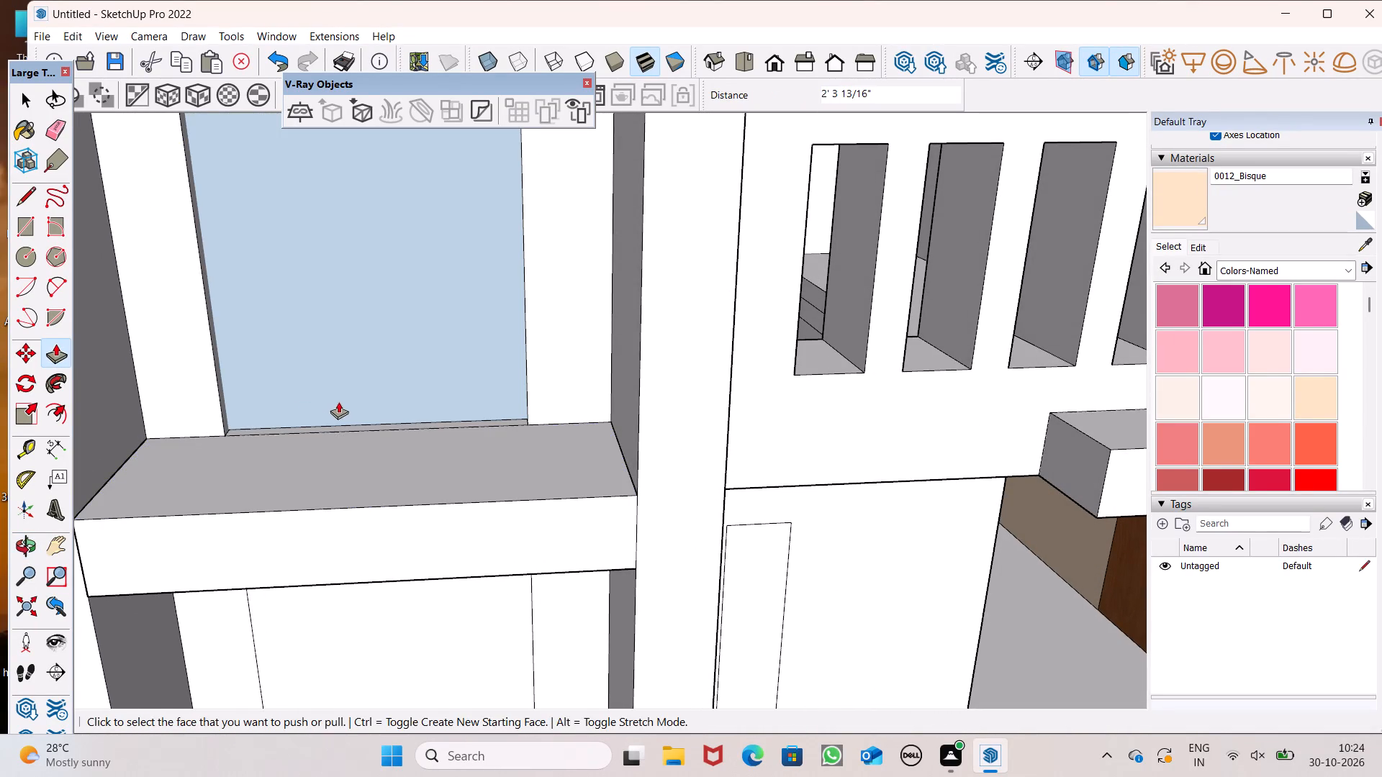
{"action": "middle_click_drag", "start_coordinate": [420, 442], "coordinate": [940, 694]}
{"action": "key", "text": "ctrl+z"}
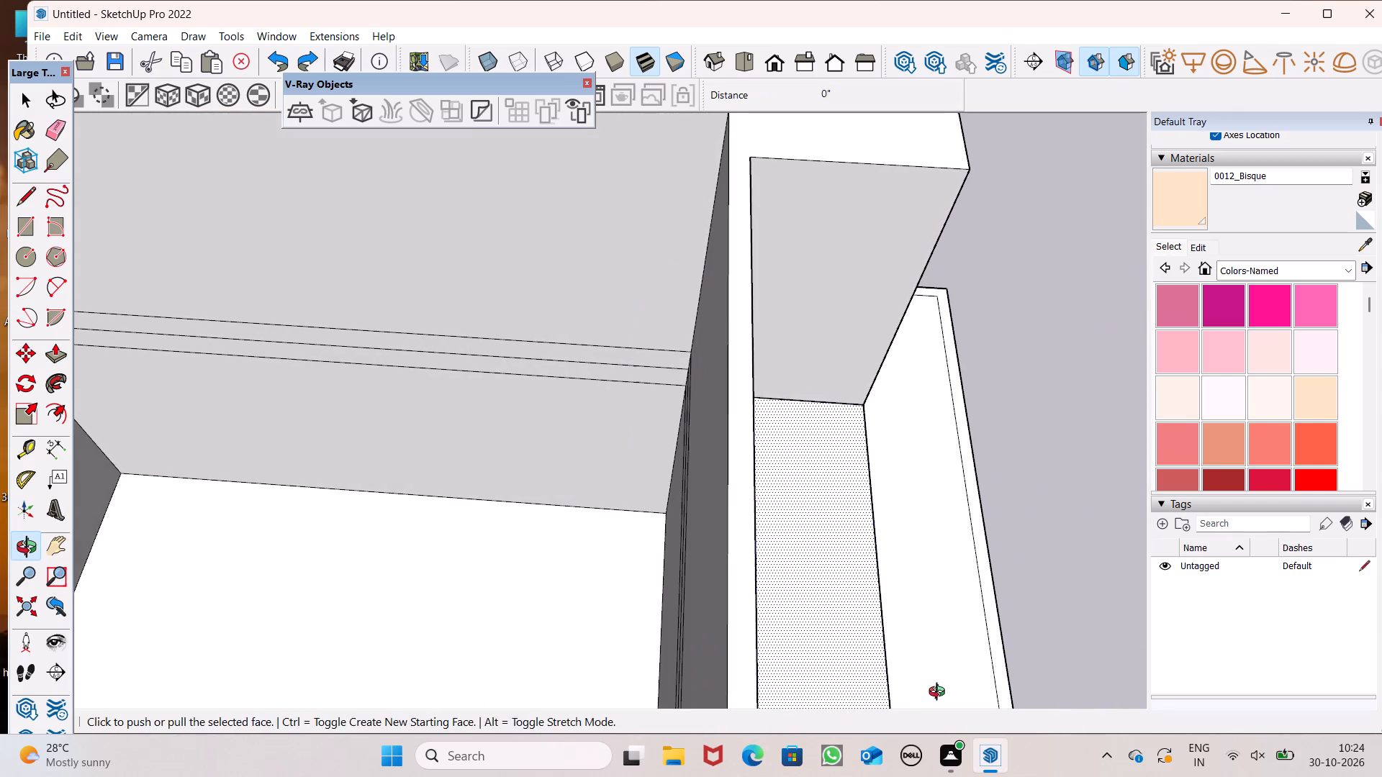
Erase the edges of the large opening outline on the top balcony's back wall.
{"action": "middle_click_drag", "start_coordinate": [940, 694], "coordinate": [447, 496]}
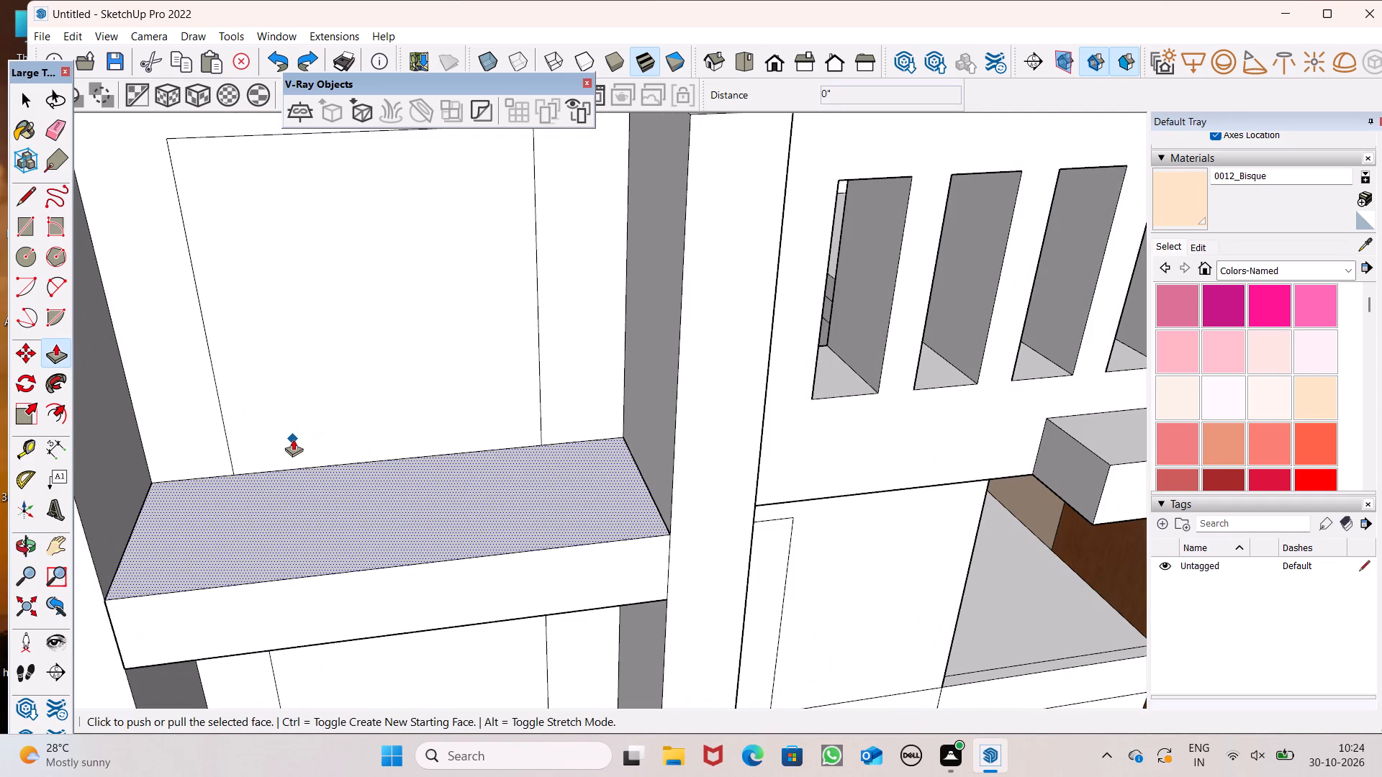
{"action": "key", "text": "space"}
{"action": "left_click_drag", "start_coordinate": [53, 126], "coordinate": [68, 128]}
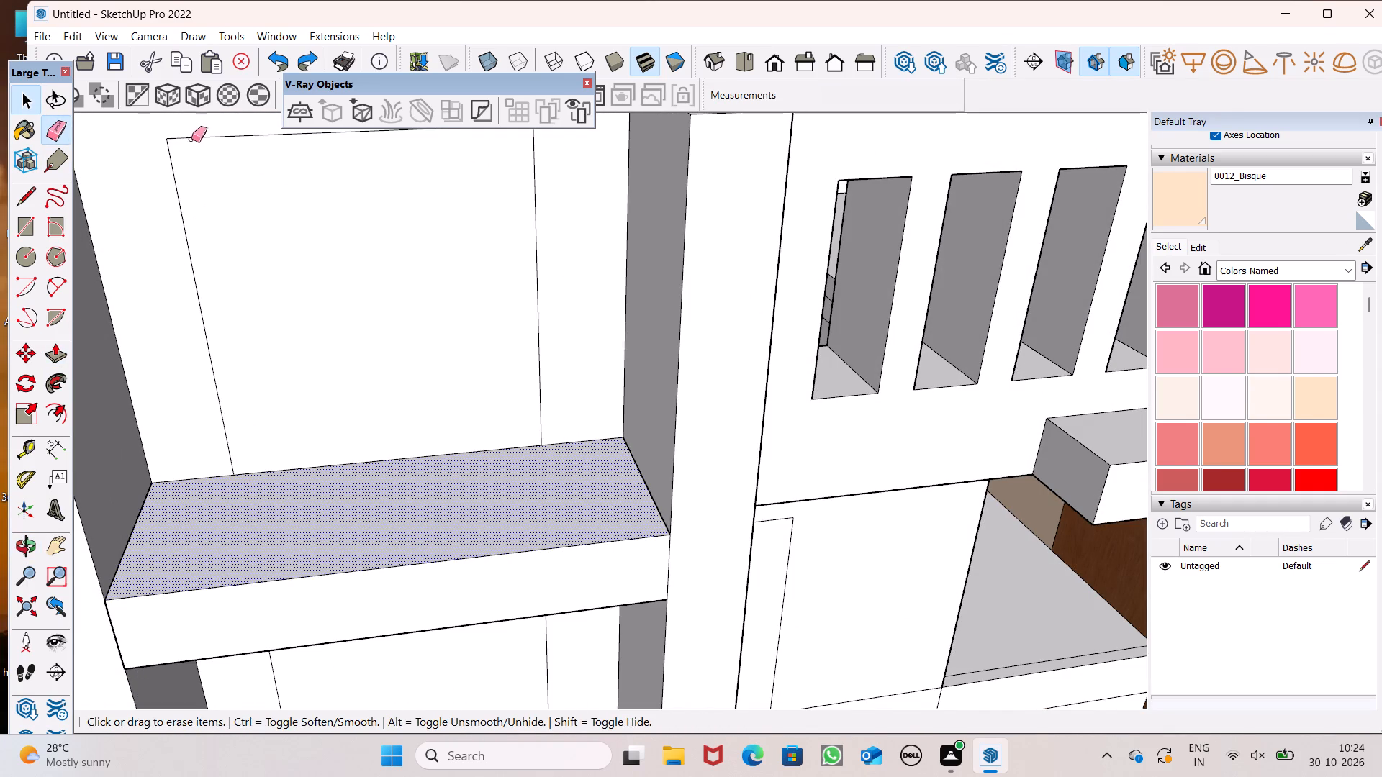
{"action": "left_click_drag", "start_coordinate": [185, 137], "coordinate": [171, 170]}
{"action": "left_click_drag", "start_coordinate": [553, 269], "coordinate": [510, 298]}
Erase the edges of the large opening outline on the middle balcony's back wall.
{"action": "scroll", "coordinate": [504, 270], "scroll_direction": "down", "scroll_amount": 11}
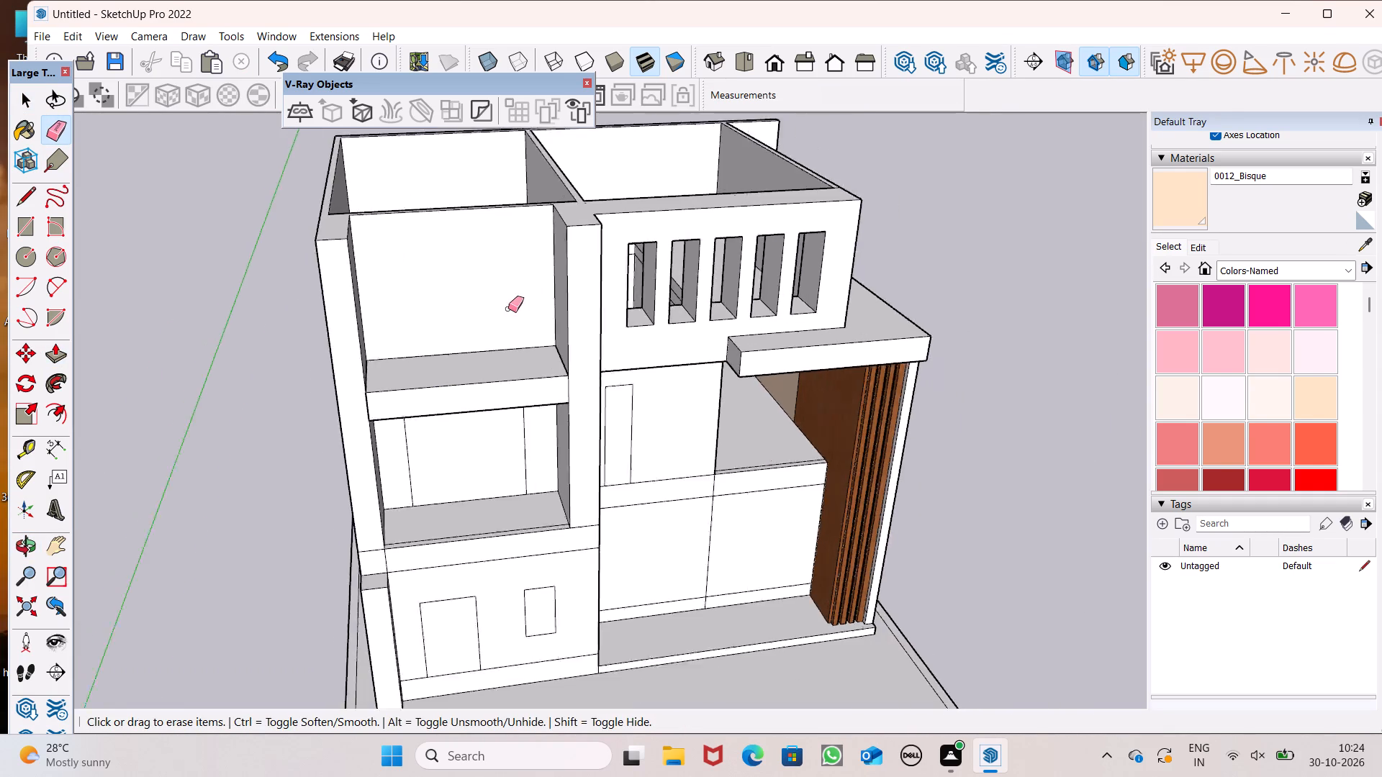
{"action": "scroll", "coordinate": [508, 309], "scroll_direction": "down", "scroll_amount": 3}
{"action": "middle_click_drag", "start_coordinate": [484, 504], "coordinate": [482, 327]}
{"action": "scroll", "coordinate": [482, 327], "scroll_direction": "up", "scroll_amount": 6}
{"action": "left_click_drag", "start_coordinate": [413, 301], "coordinate": [433, 330]}
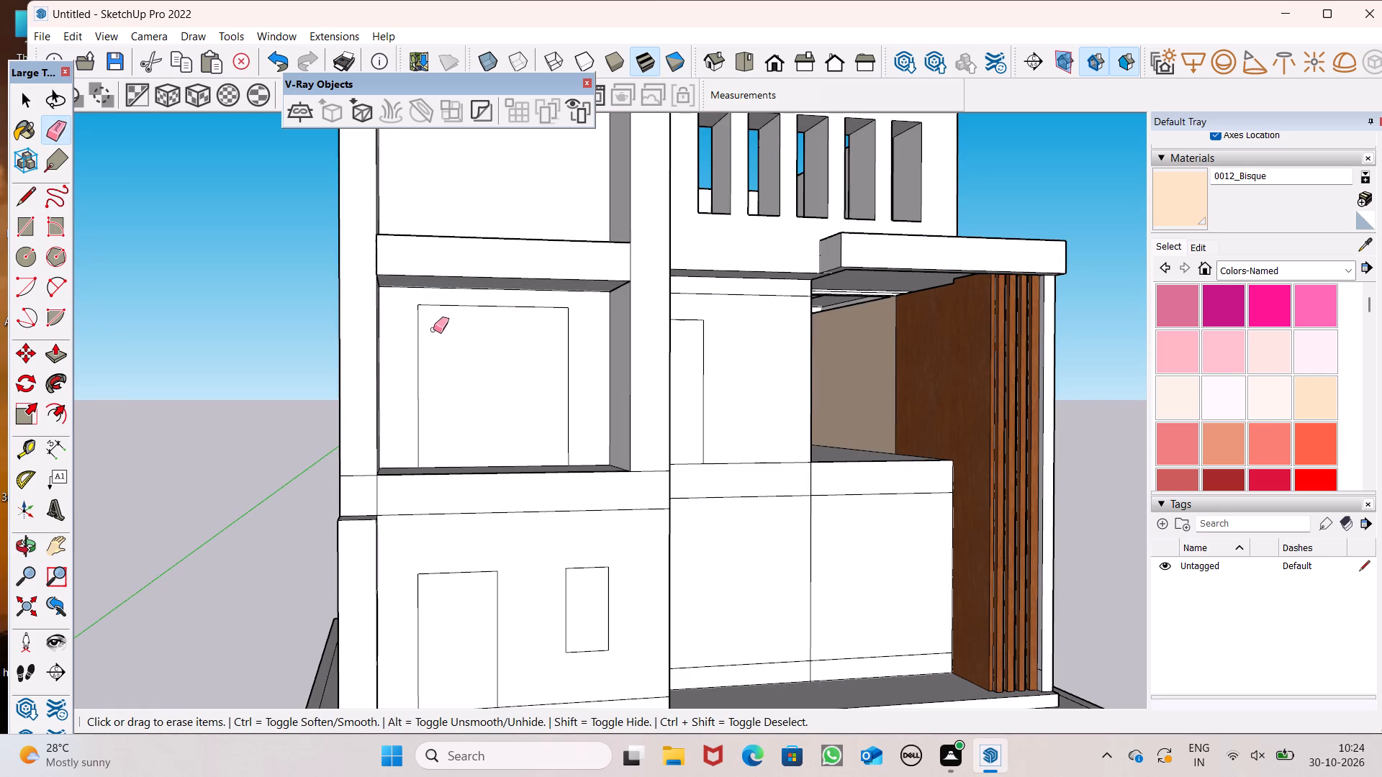
{"action": "left_click_drag", "start_coordinate": [433, 330], "coordinate": [568, 399]}
Push/Pull the door outline through the ground-floor front wall to cut the doorway.
{"action": "scroll", "coordinate": [507, 409], "scroll_direction": "down", "scroll_amount": 5}
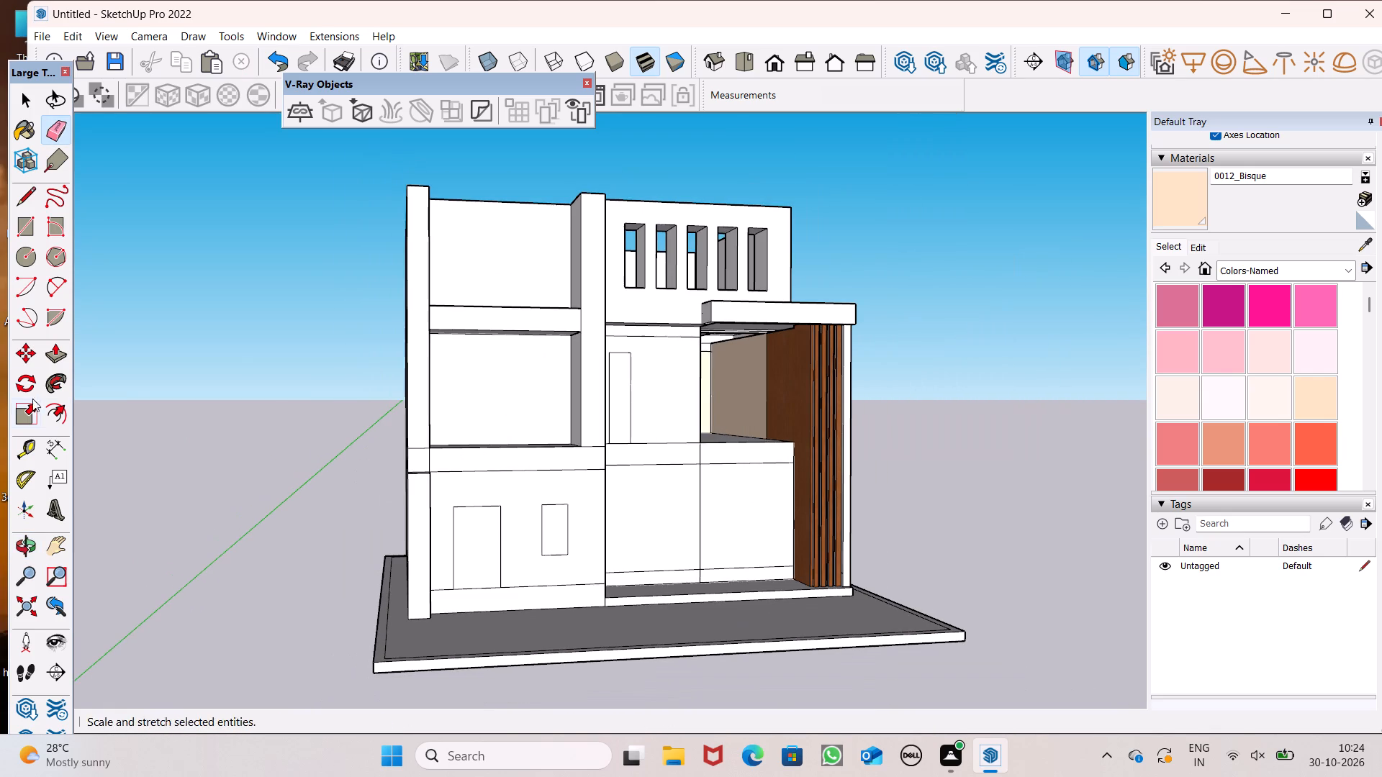
{"action": "left_click", "coordinate": [58, 347]}
{"action": "scroll", "coordinate": [512, 426], "scroll_direction": "down", "scroll_amount": 3}
{"action": "middle_click_drag", "start_coordinate": [544, 506], "coordinate": [501, 535]}
{"action": "scroll", "coordinate": [500, 533], "scroll_direction": "up", "scroll_amount": 6}
{"action": "middle_click", "coordinate": [499, 533]}
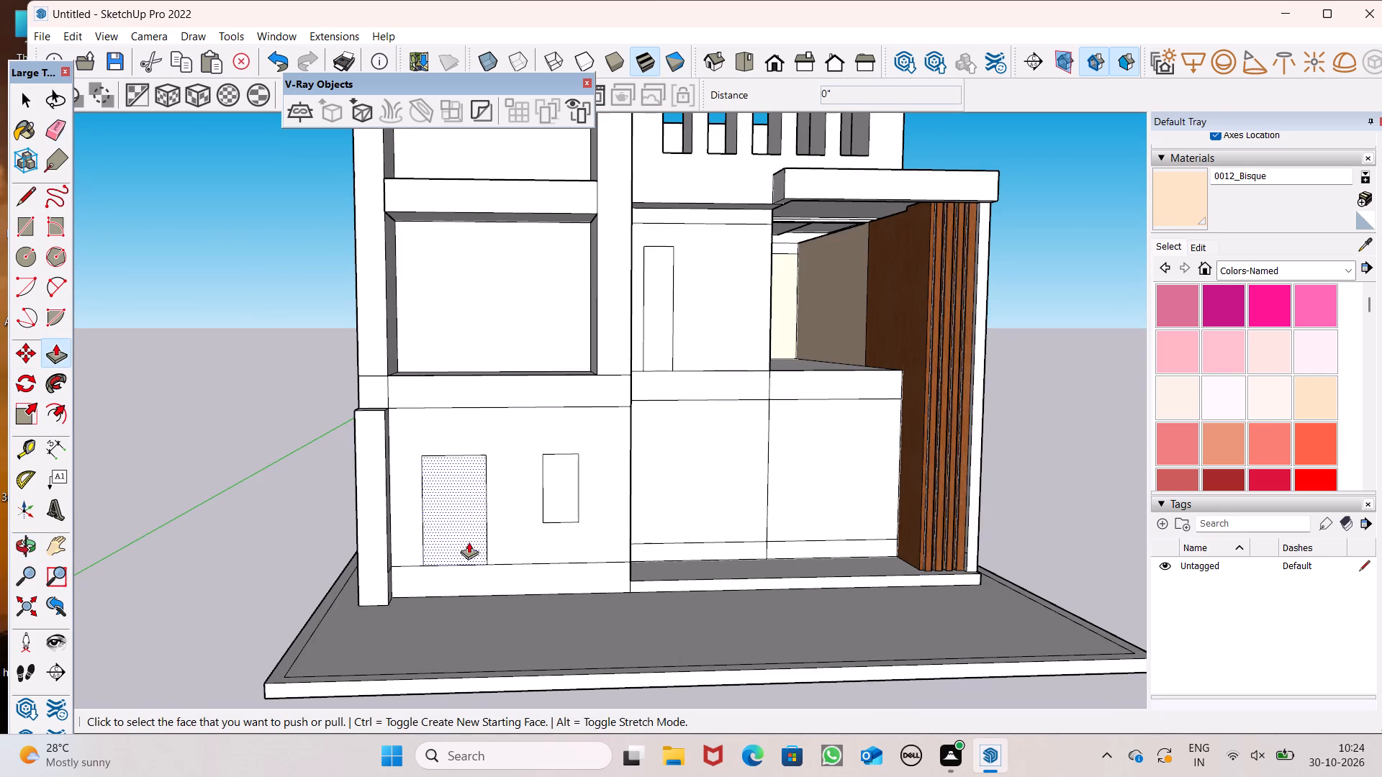
{"action": "left_click_drag", "start_coordinate": [448, 553], "coordinate": [482, 532]}
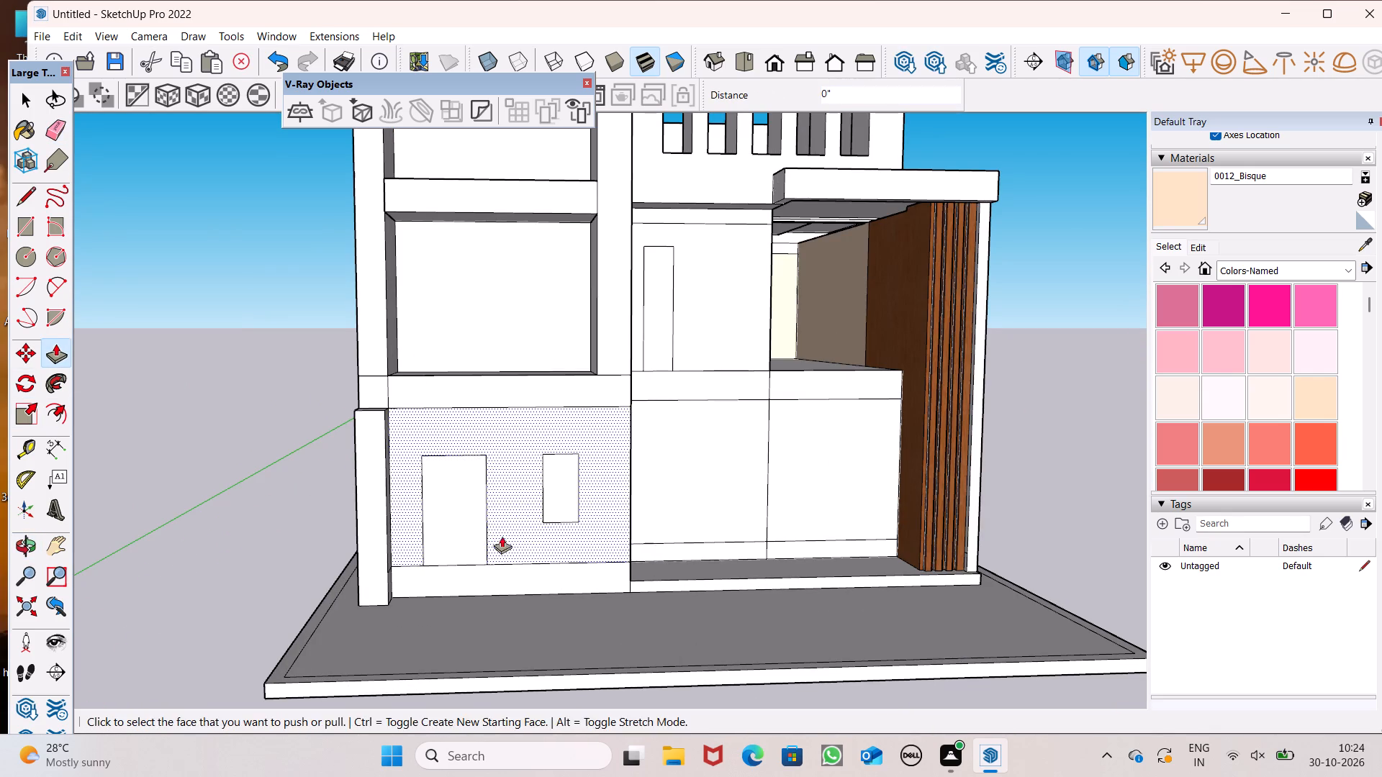
{"action": "middle_click_drag", "start_coordinate": [540, 527], "coordinate": [412, 631]}
{"action": "scroll", "coordinate": [410, 570], "scroll_direction": "up", "scroll_amount": 7}
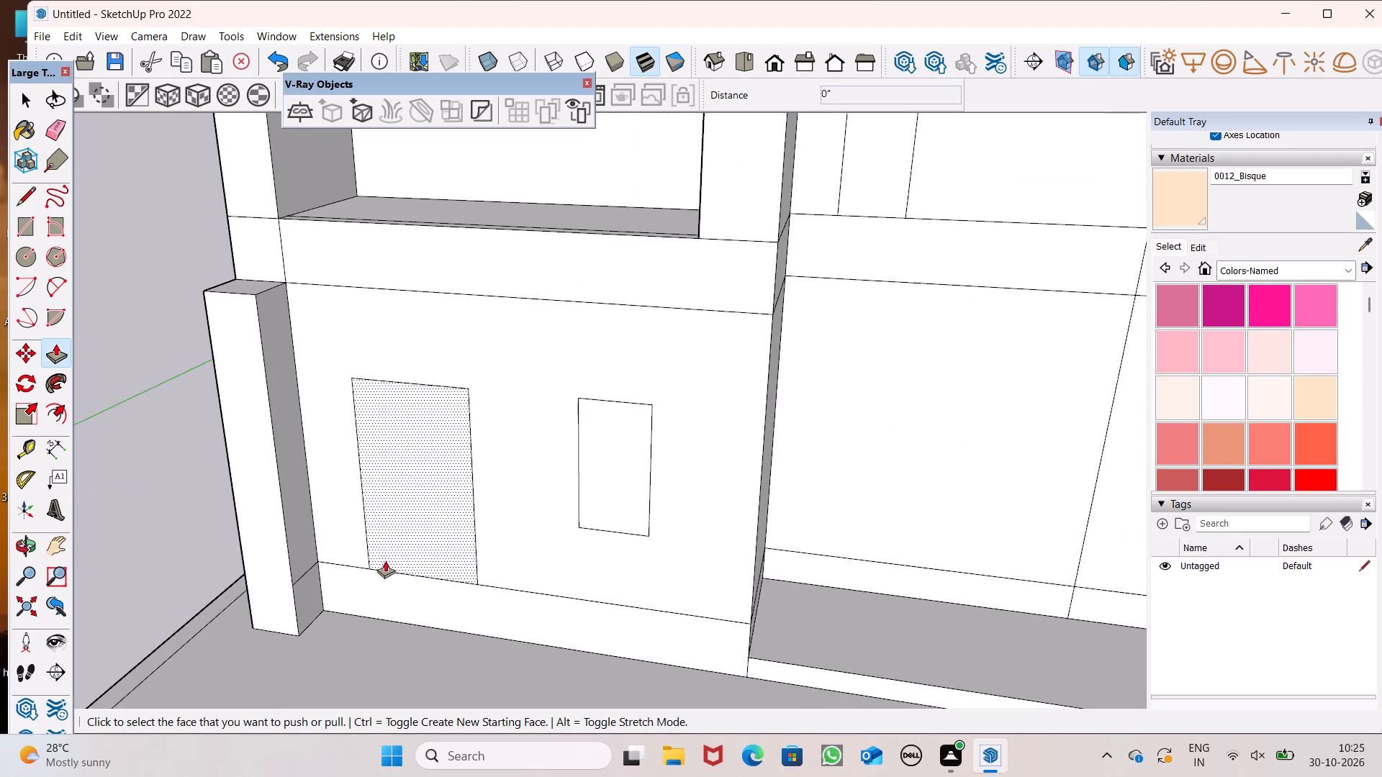
{"action": "left_click_drag", "start_coordinate": [385, 560], "coordinate": [430, 496]}
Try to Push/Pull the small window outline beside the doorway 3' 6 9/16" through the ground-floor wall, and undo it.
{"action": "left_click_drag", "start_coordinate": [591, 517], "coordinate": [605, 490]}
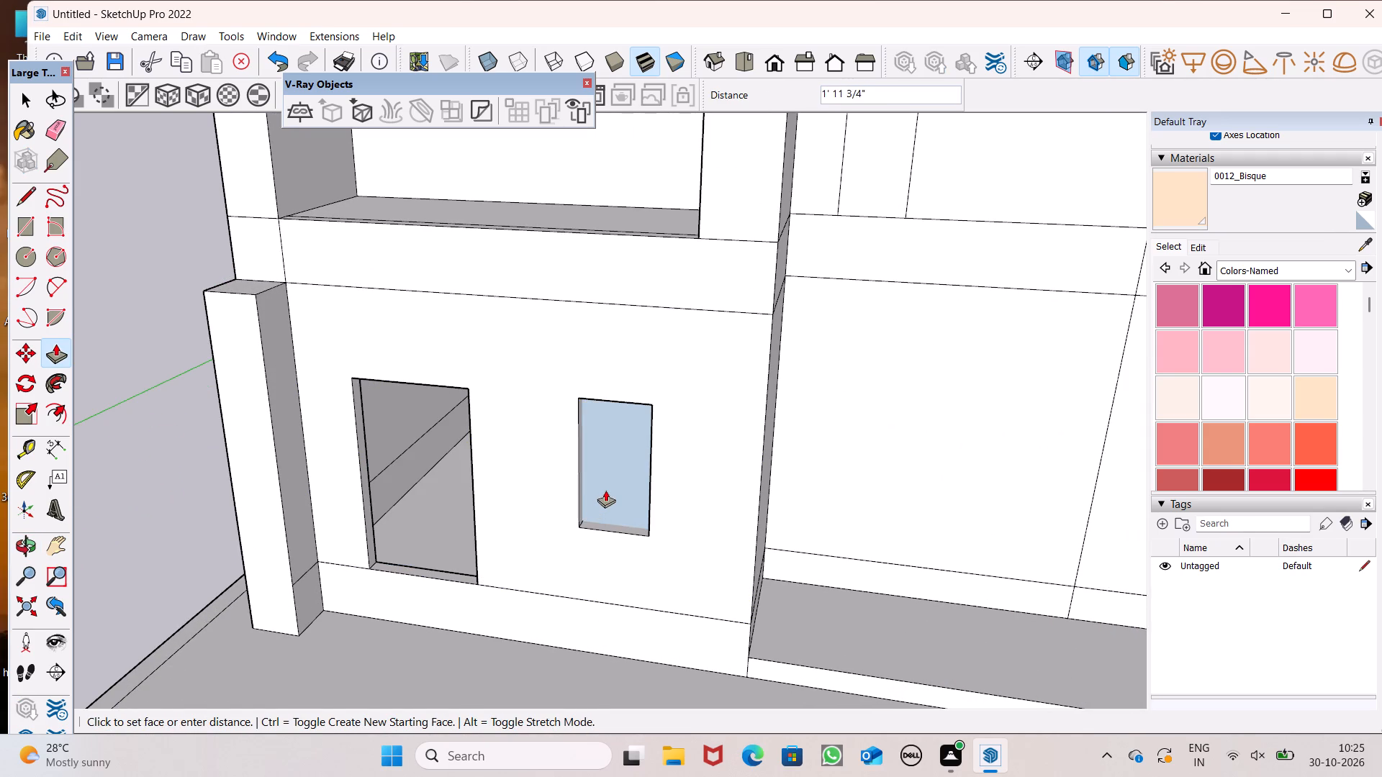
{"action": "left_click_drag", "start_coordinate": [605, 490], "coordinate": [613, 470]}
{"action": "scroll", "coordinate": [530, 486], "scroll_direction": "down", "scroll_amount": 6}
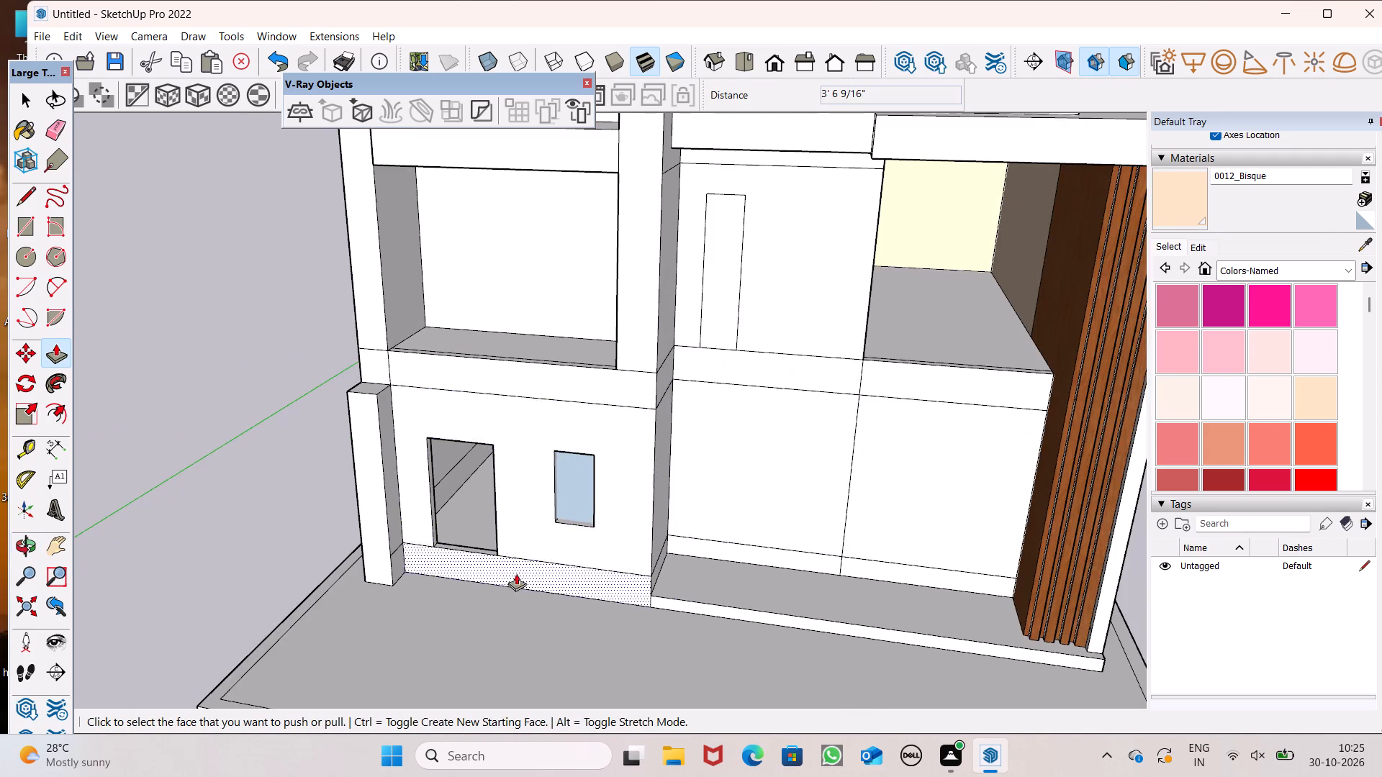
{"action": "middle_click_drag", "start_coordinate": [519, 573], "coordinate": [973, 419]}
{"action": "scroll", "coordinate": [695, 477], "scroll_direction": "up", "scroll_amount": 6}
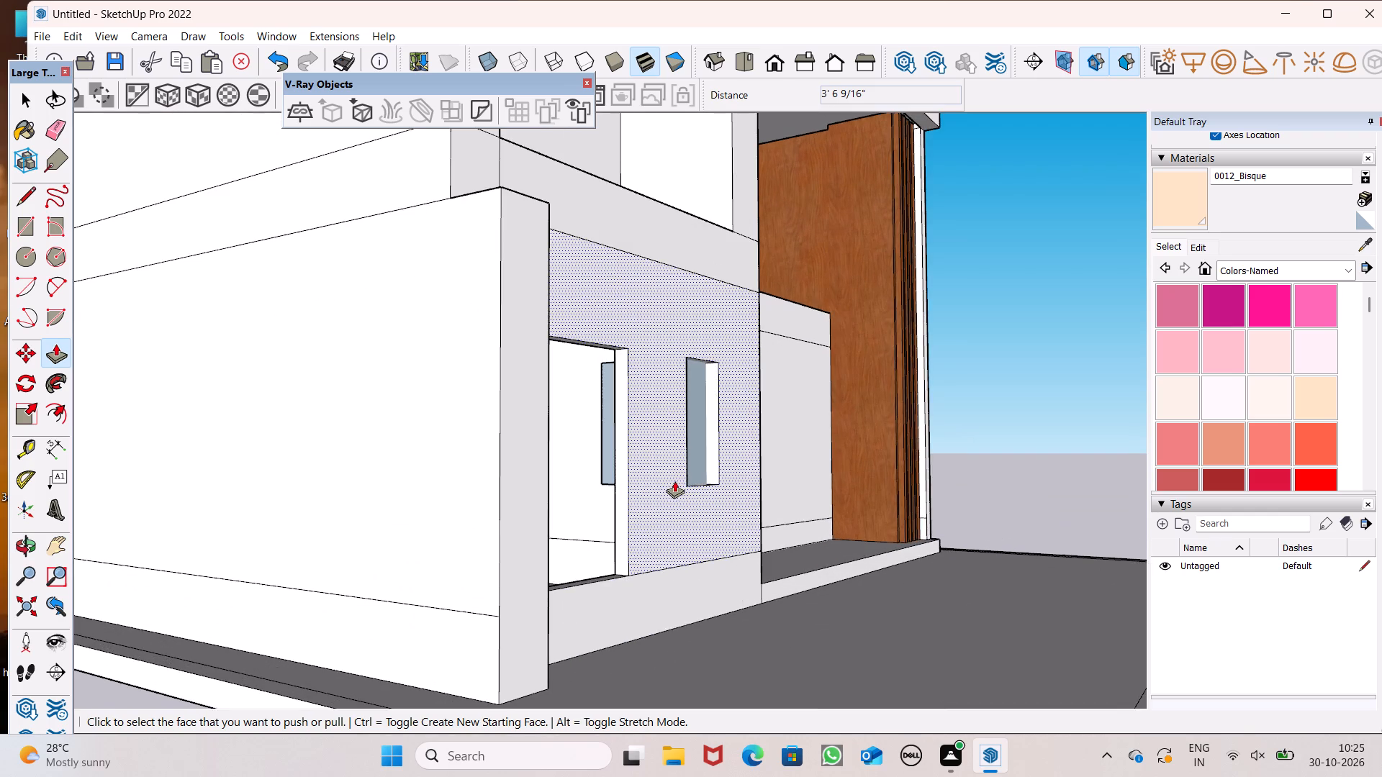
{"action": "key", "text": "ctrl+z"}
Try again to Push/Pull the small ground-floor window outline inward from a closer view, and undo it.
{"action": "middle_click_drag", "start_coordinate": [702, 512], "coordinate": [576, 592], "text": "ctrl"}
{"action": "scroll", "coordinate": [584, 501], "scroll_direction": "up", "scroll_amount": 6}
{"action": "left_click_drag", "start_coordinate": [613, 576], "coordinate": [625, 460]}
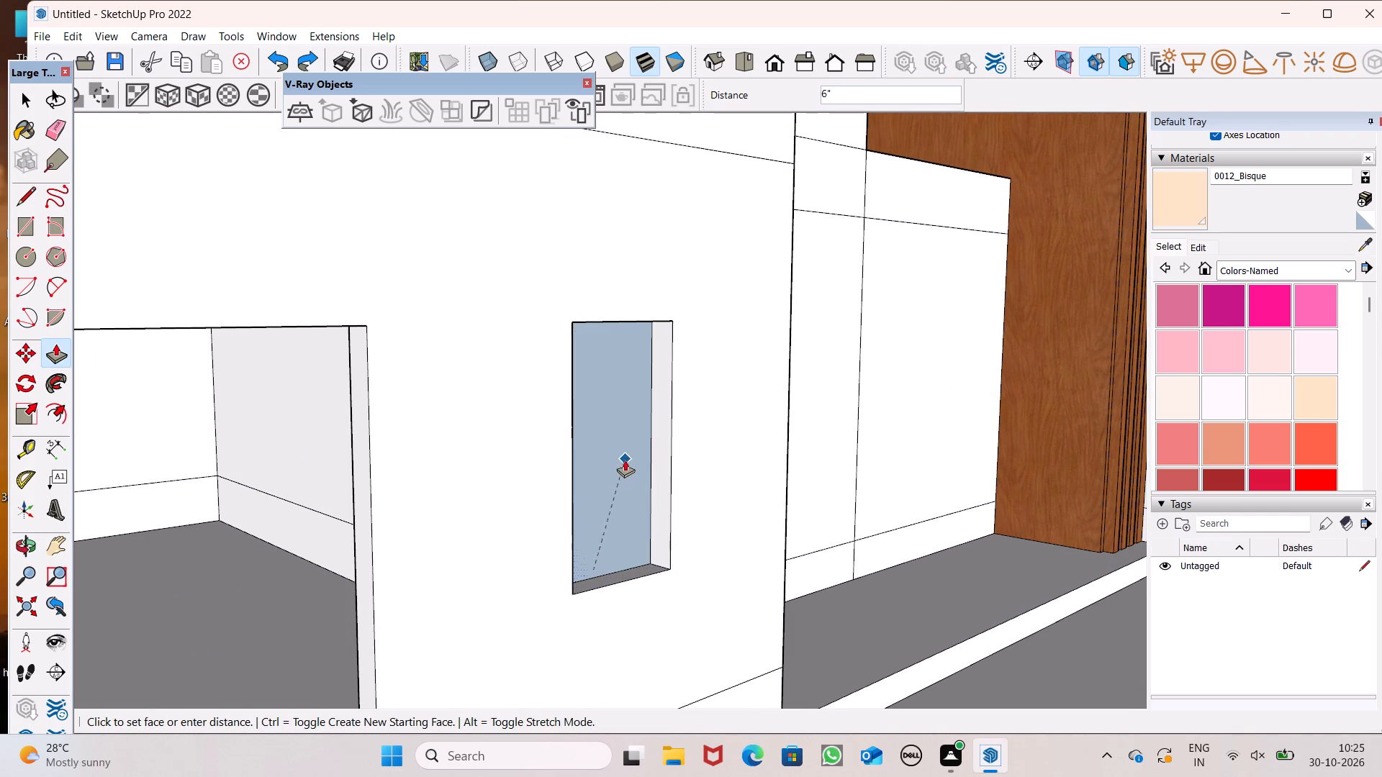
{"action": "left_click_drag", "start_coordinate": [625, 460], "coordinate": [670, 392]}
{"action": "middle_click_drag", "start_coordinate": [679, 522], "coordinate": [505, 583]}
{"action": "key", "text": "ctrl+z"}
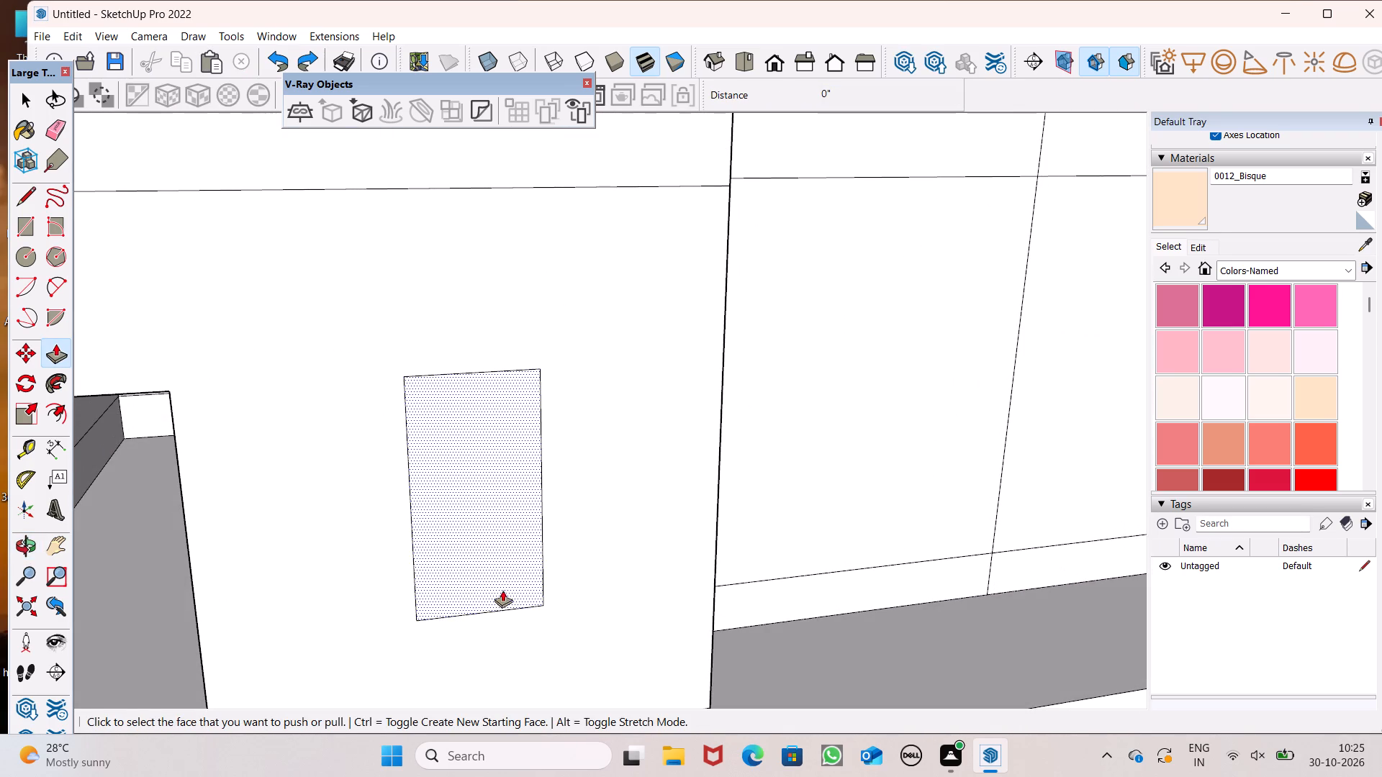
Push/Pull the small window outline beside the doorway 6" inward to cut it through the ground-floor wall.
{"action": "left_click_drag", "start_coordinate": [451, 604], "coordinate": [489, 511]}
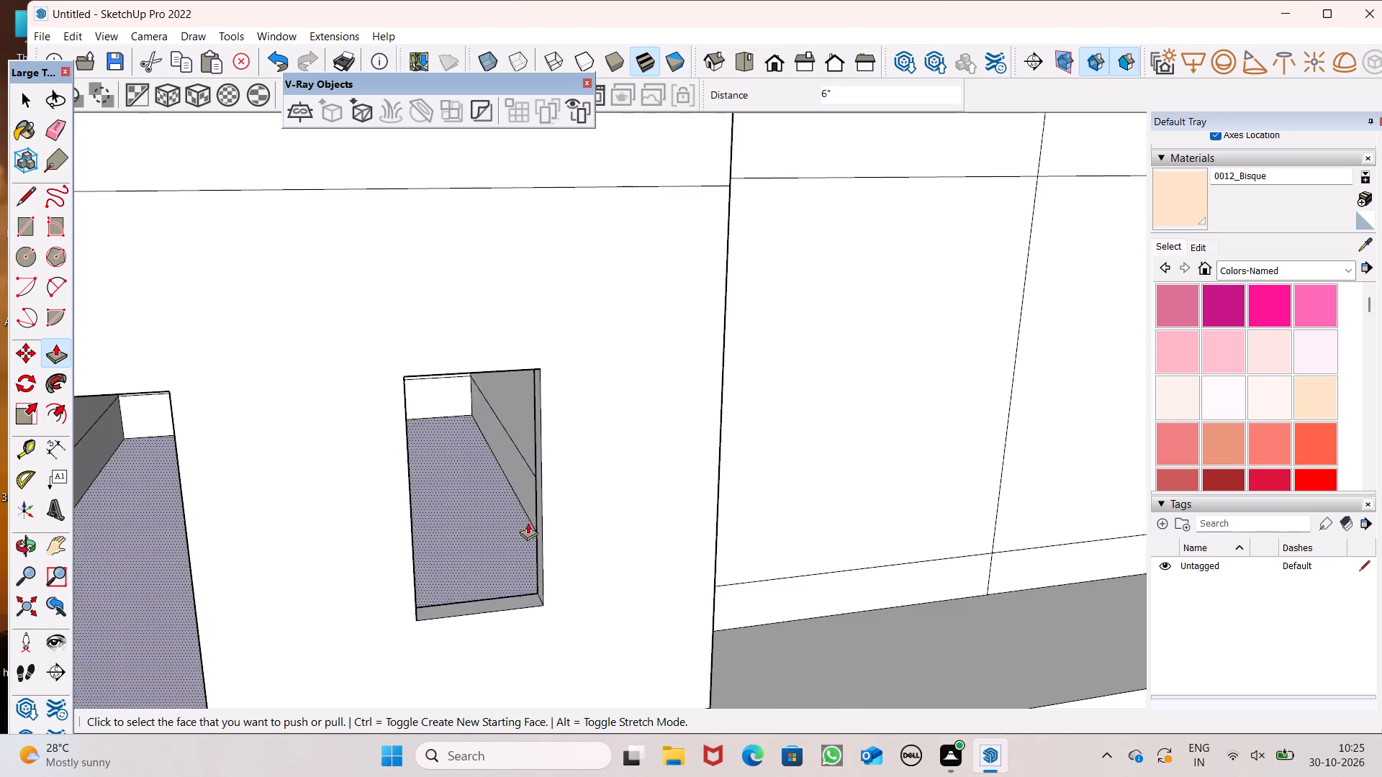
Push/Pull the tall narrow outline on the middle floor's front wall 6" inward to cut the opening.
{"action": "scroll", "coordinate": [523, 534], "scroll_direction": "down", "scroll_amount": 3}
{"action": "scroll", "coordinate": [541, 477], "scroll_direction": "down", "scroll_amount": 7}
{"action": "middle_click_drag", "start_coordinate": [669, 498], "coordinate": [477, 562]}
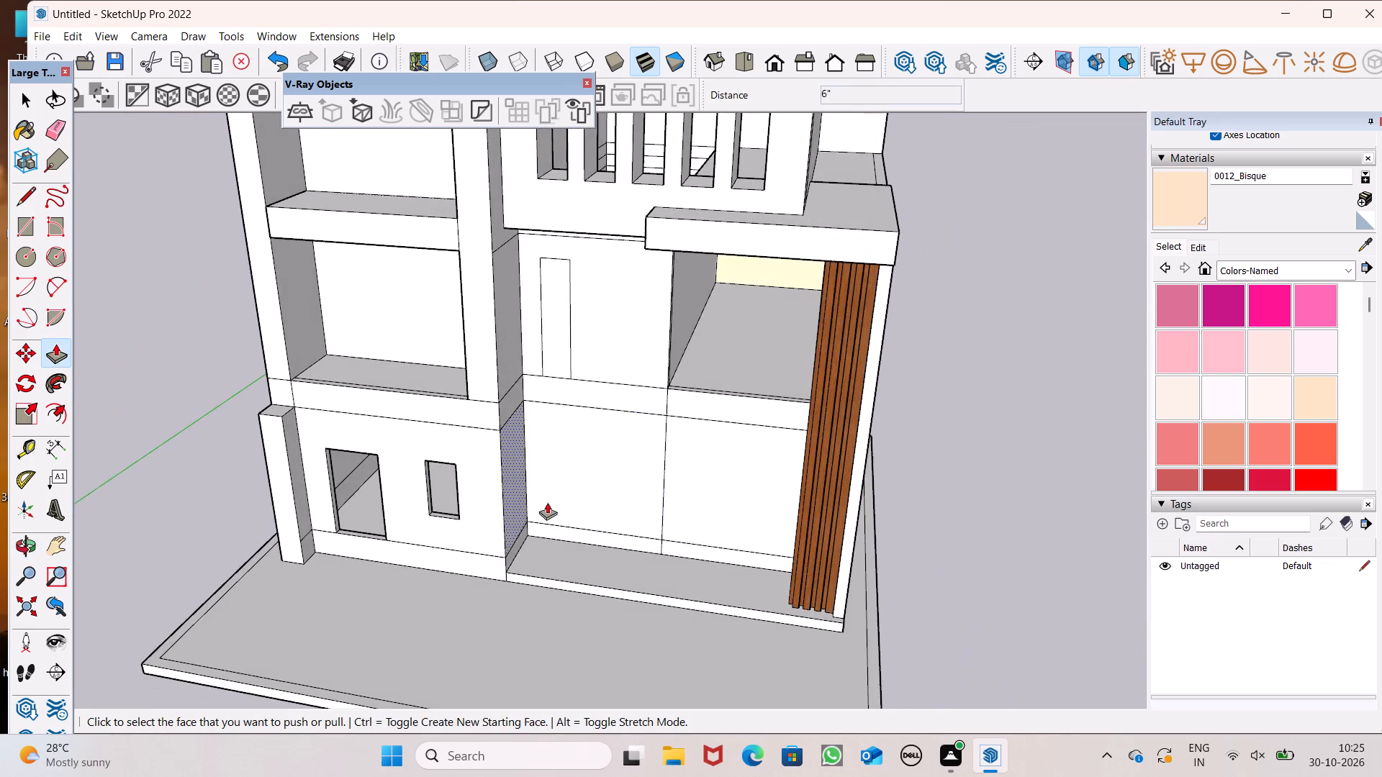
{"action": "scroll", "coordinate": [548, 496], "scroll_direction": "down", "scroll_amount": 3}
{"action": "middle_click_drag", "start_coordinate": [578, 496], "coordinate": [675, 479]}
{"action": "scroll", "coordinate": [633, 360], "scroll_direction": "up", "scroll_amount": 6}
{"action": "scroll", "coordinate": [533, 388], "scroll_direction": "up", "scroll_amount": 5}
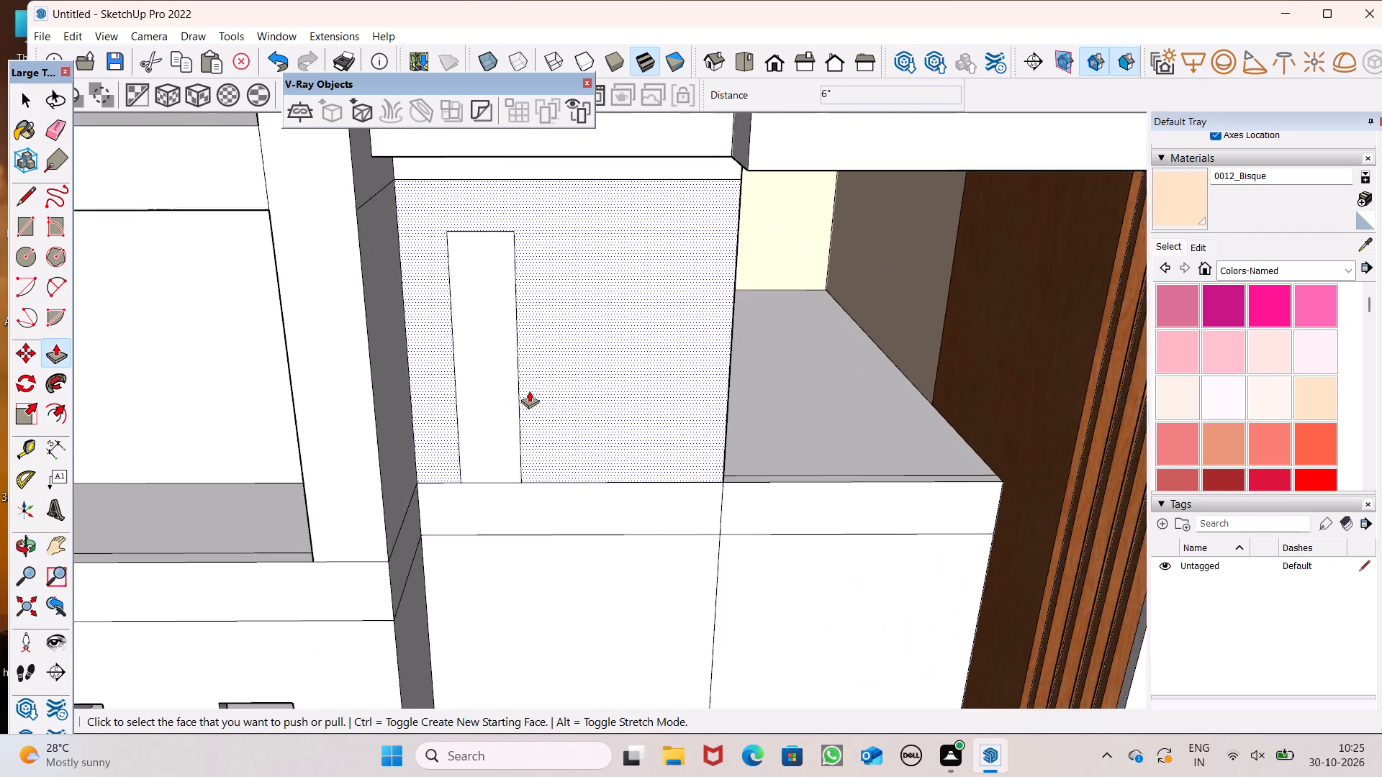
{"action": "left_click_drag", "start_coordinate": [468, 474], "coordinate": [487, 446]}
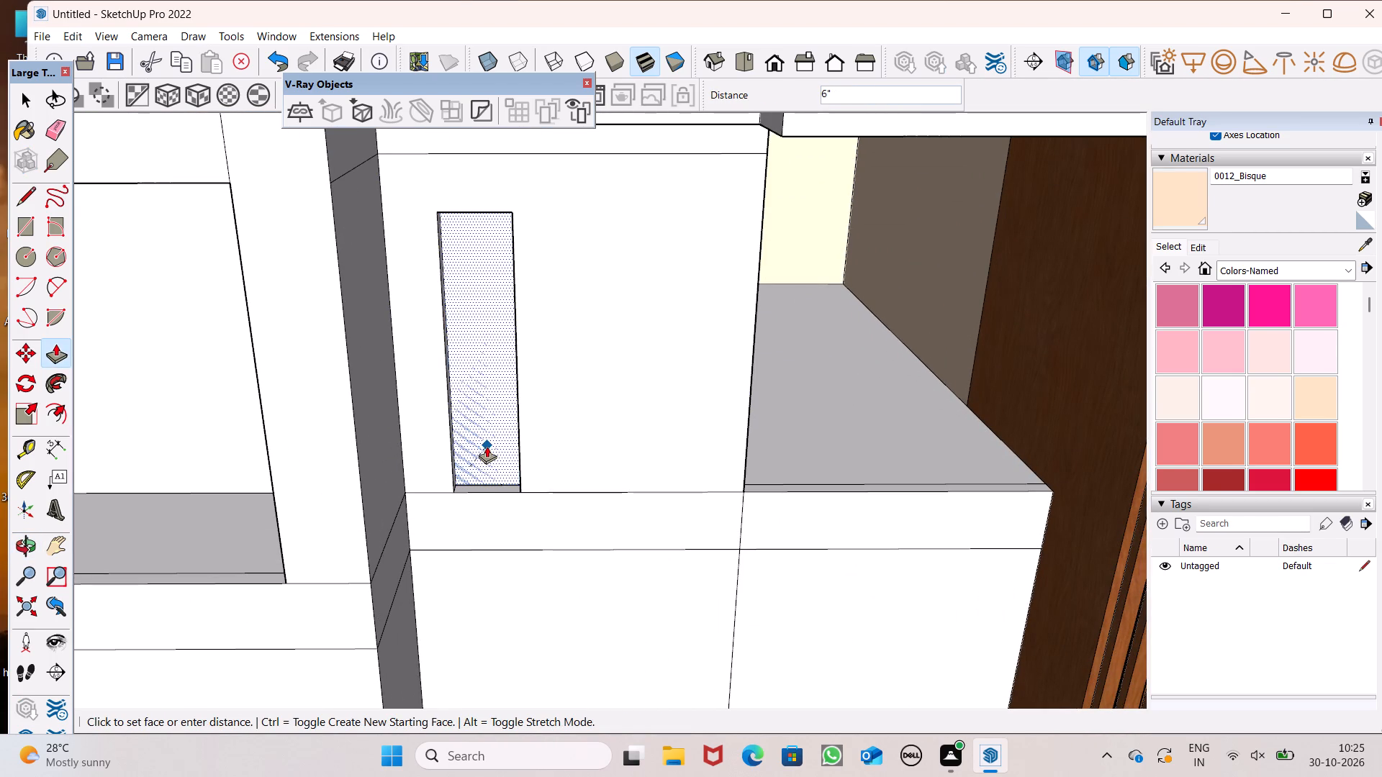
{"action": "left_click_drag", "start_coordinate": [487, 446], "coordinate": [487, 445]}
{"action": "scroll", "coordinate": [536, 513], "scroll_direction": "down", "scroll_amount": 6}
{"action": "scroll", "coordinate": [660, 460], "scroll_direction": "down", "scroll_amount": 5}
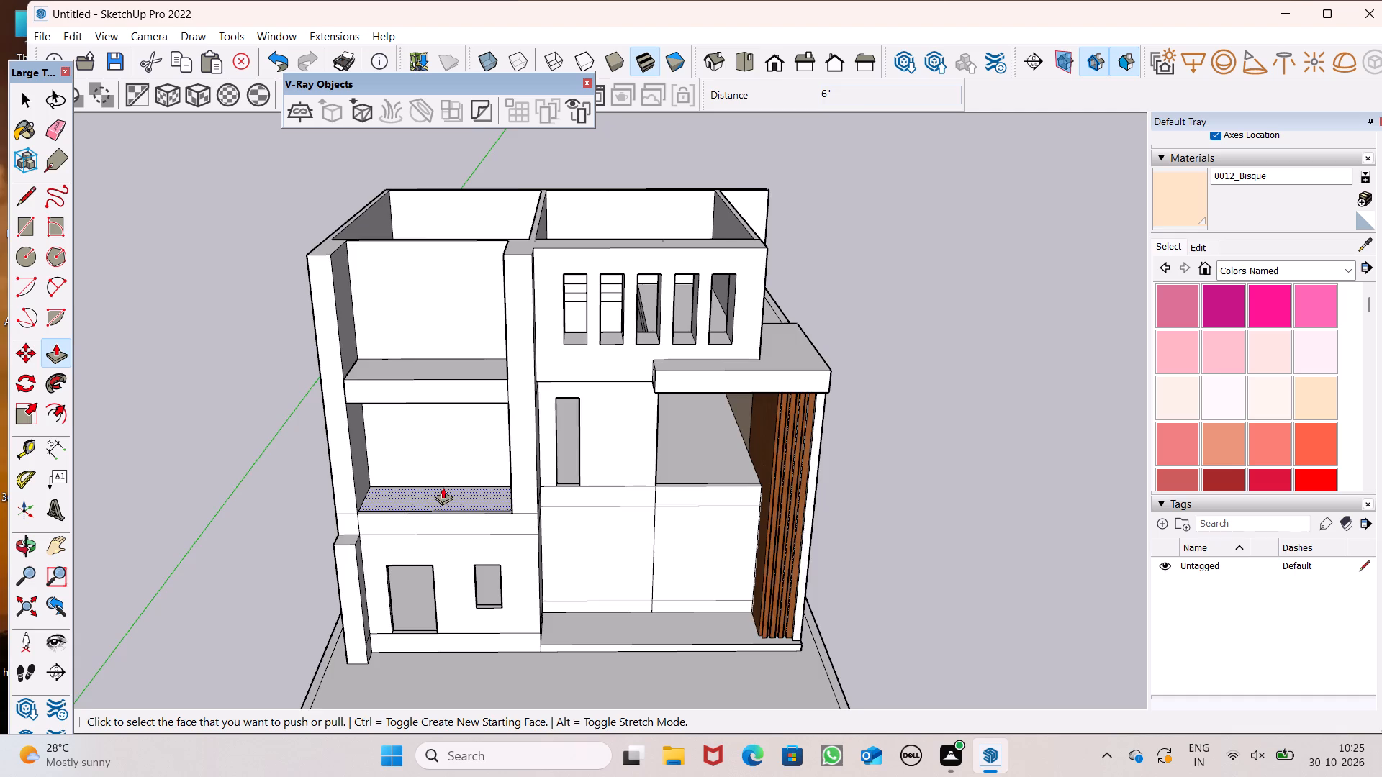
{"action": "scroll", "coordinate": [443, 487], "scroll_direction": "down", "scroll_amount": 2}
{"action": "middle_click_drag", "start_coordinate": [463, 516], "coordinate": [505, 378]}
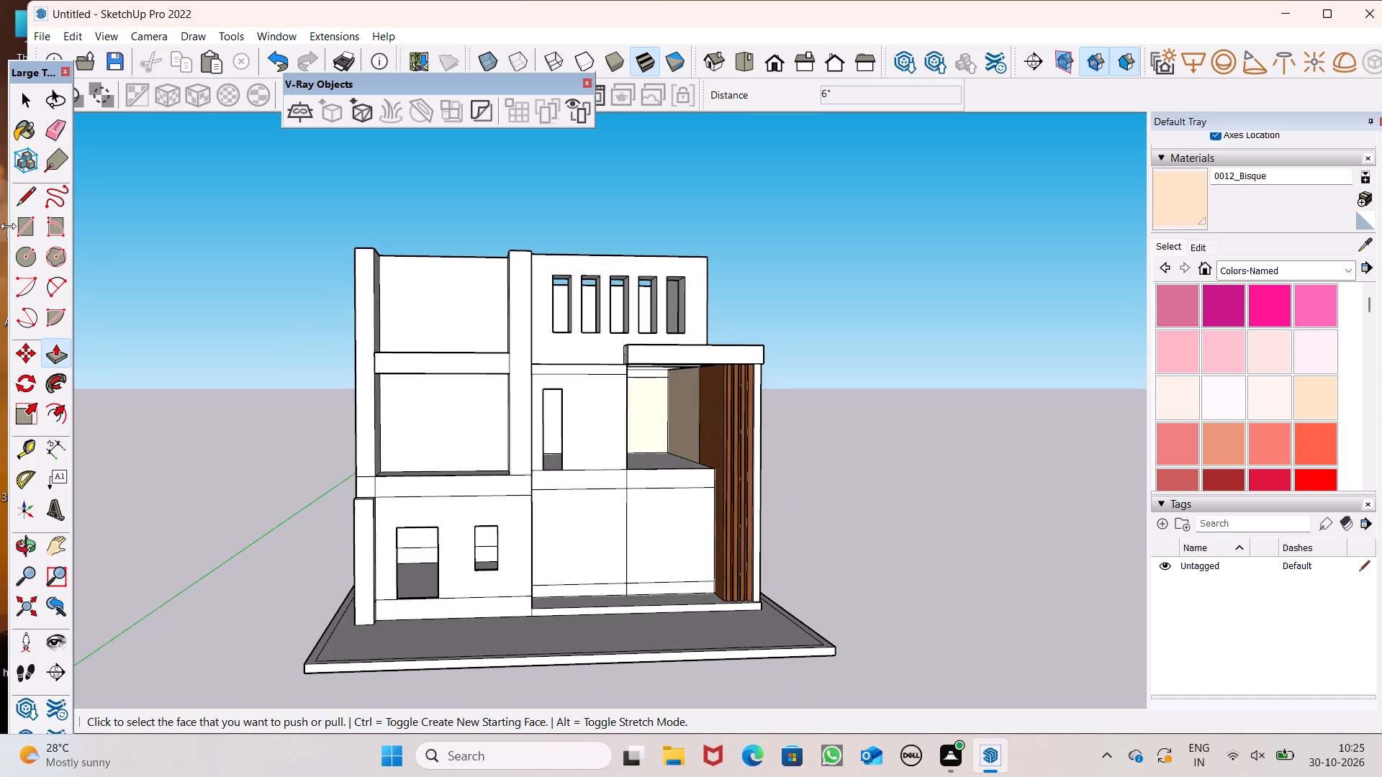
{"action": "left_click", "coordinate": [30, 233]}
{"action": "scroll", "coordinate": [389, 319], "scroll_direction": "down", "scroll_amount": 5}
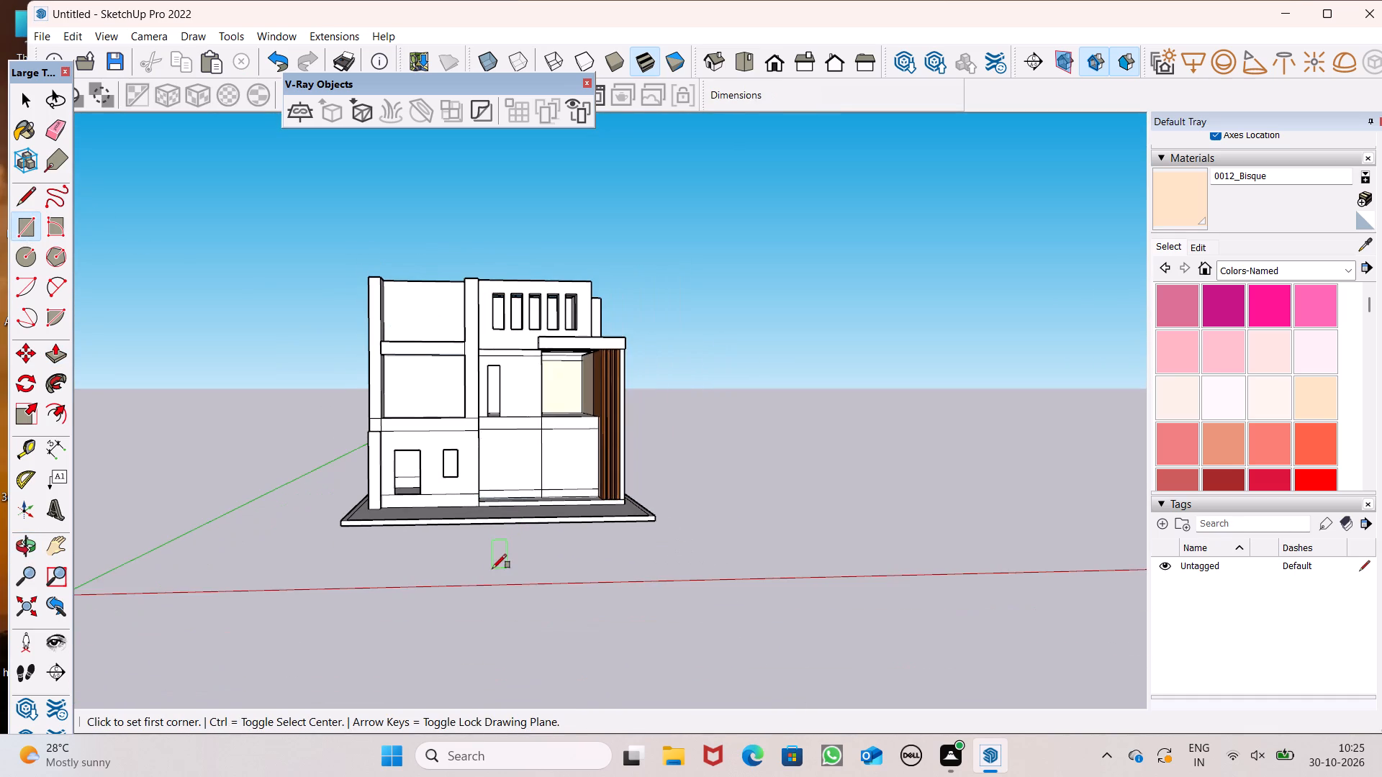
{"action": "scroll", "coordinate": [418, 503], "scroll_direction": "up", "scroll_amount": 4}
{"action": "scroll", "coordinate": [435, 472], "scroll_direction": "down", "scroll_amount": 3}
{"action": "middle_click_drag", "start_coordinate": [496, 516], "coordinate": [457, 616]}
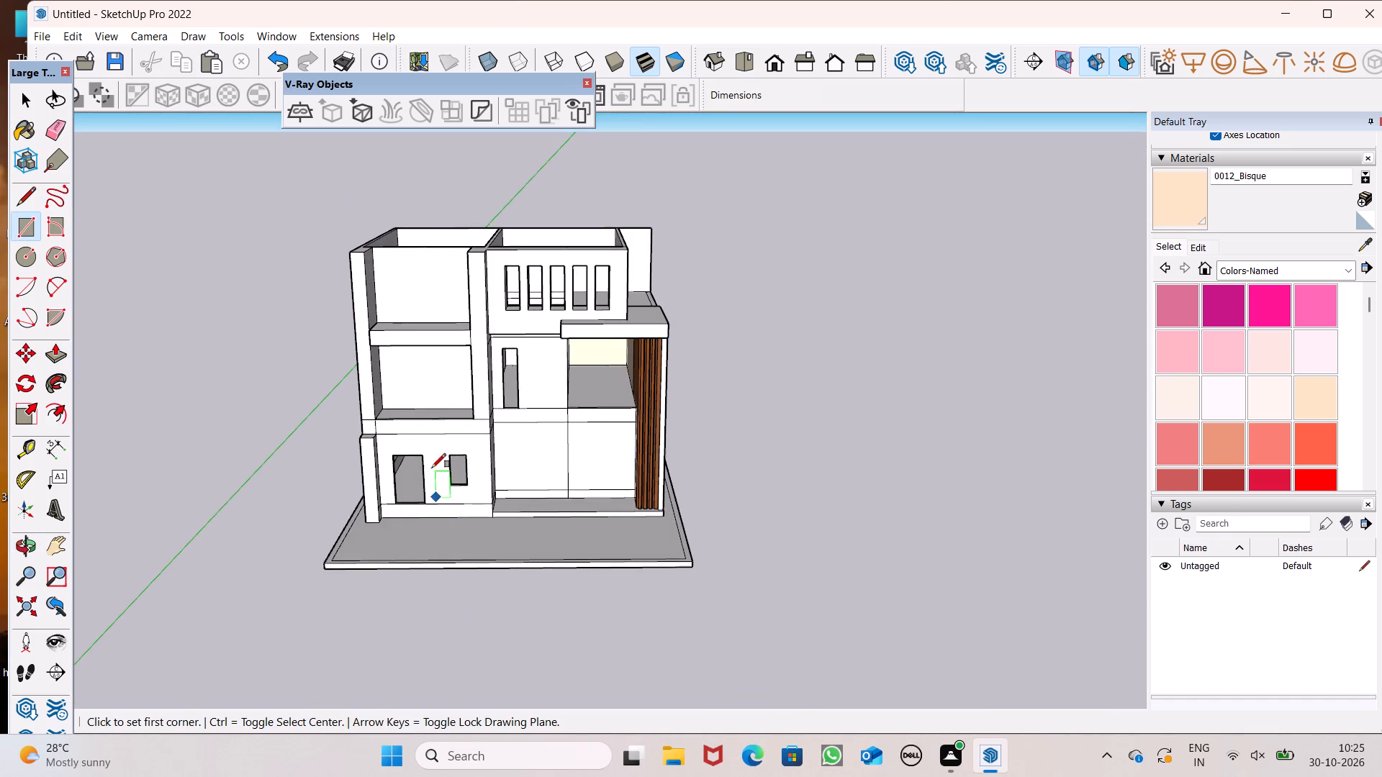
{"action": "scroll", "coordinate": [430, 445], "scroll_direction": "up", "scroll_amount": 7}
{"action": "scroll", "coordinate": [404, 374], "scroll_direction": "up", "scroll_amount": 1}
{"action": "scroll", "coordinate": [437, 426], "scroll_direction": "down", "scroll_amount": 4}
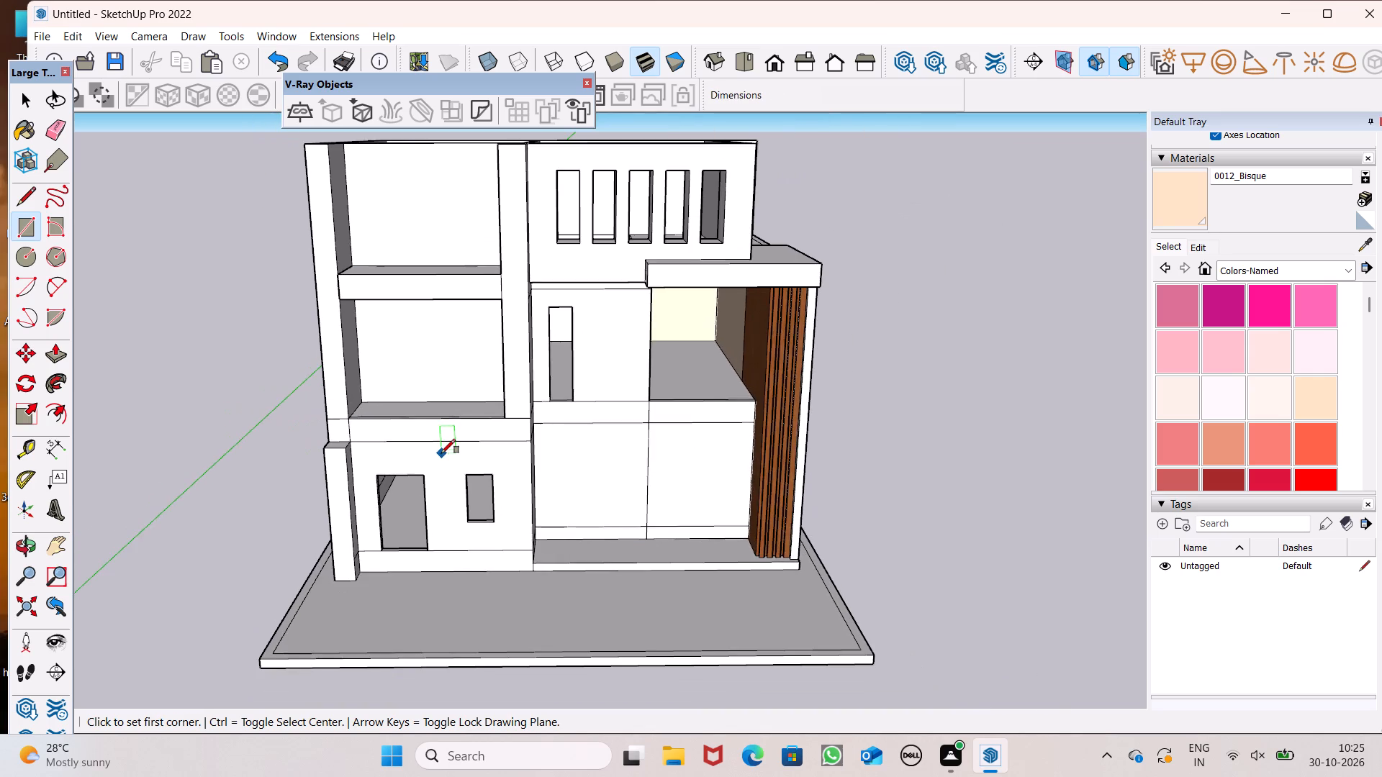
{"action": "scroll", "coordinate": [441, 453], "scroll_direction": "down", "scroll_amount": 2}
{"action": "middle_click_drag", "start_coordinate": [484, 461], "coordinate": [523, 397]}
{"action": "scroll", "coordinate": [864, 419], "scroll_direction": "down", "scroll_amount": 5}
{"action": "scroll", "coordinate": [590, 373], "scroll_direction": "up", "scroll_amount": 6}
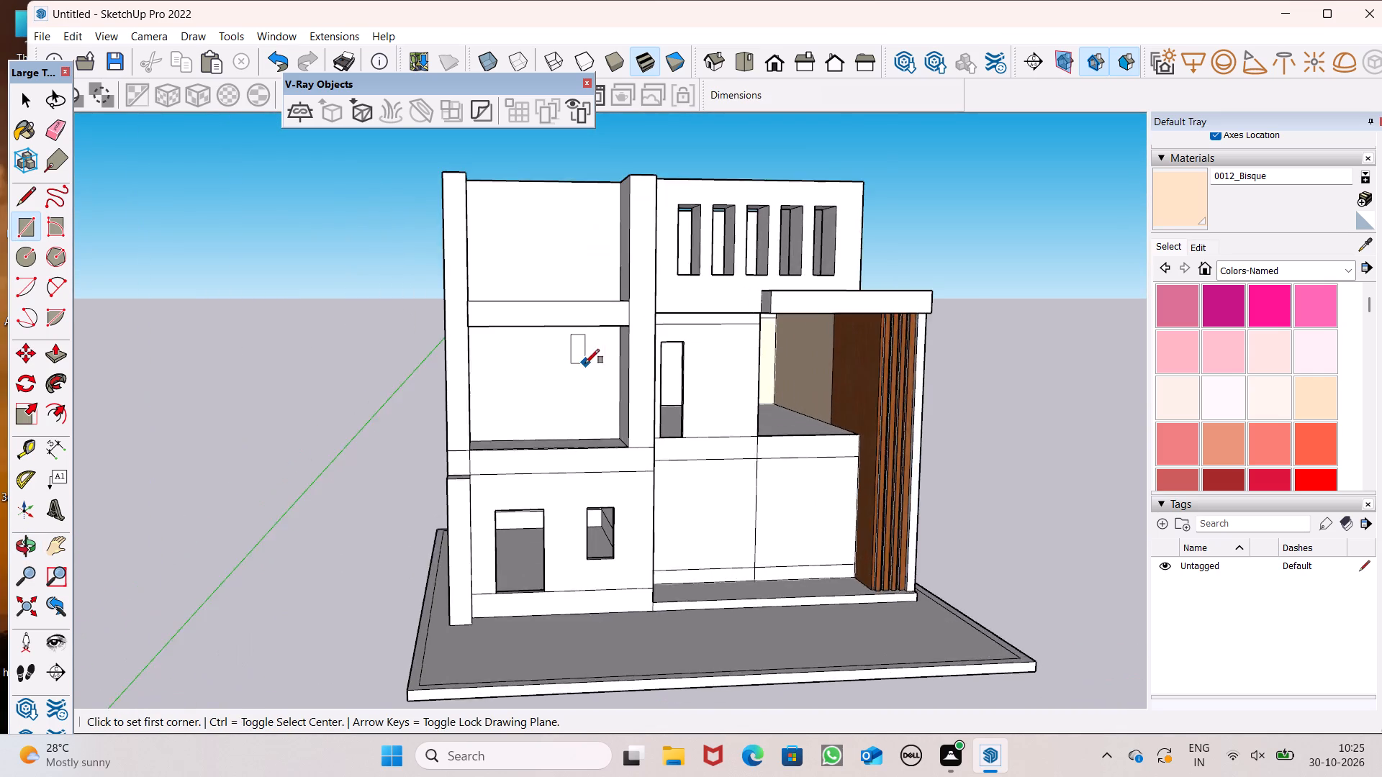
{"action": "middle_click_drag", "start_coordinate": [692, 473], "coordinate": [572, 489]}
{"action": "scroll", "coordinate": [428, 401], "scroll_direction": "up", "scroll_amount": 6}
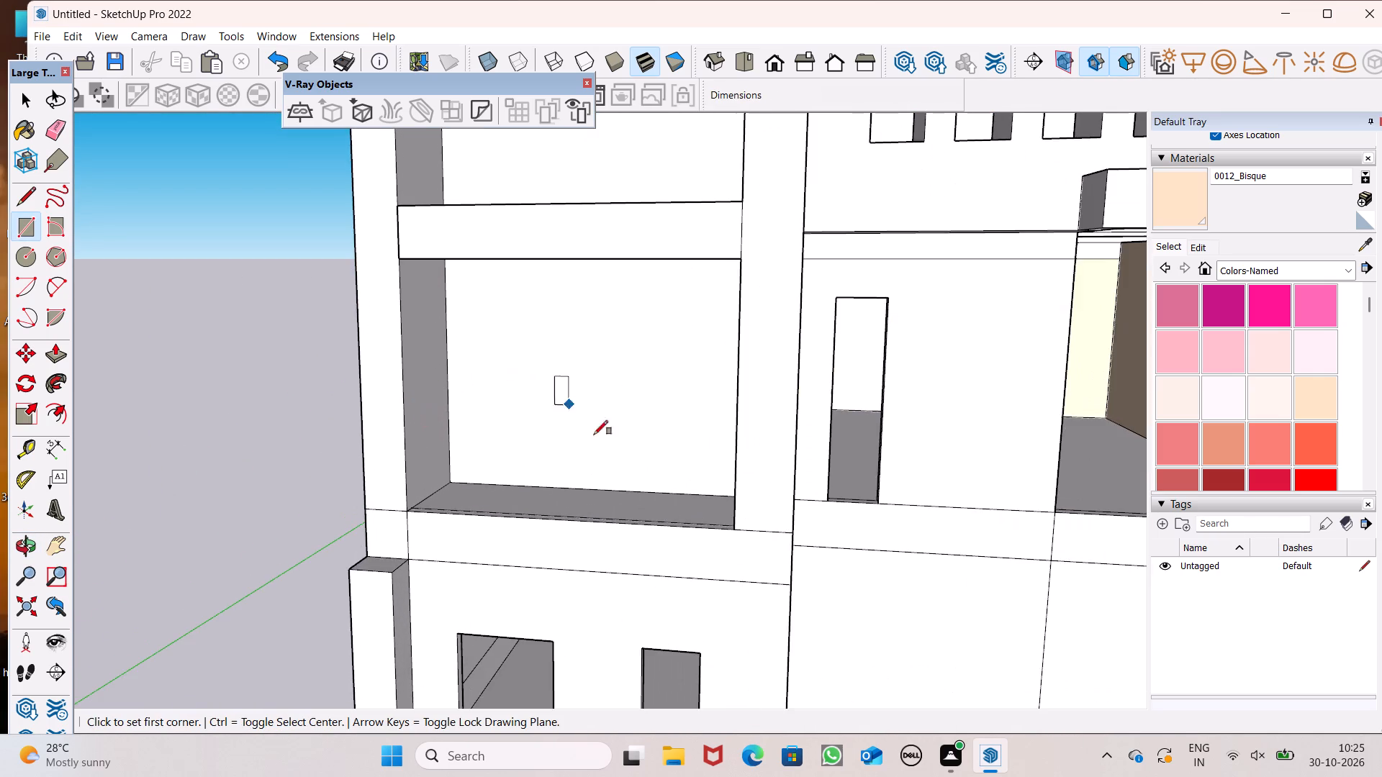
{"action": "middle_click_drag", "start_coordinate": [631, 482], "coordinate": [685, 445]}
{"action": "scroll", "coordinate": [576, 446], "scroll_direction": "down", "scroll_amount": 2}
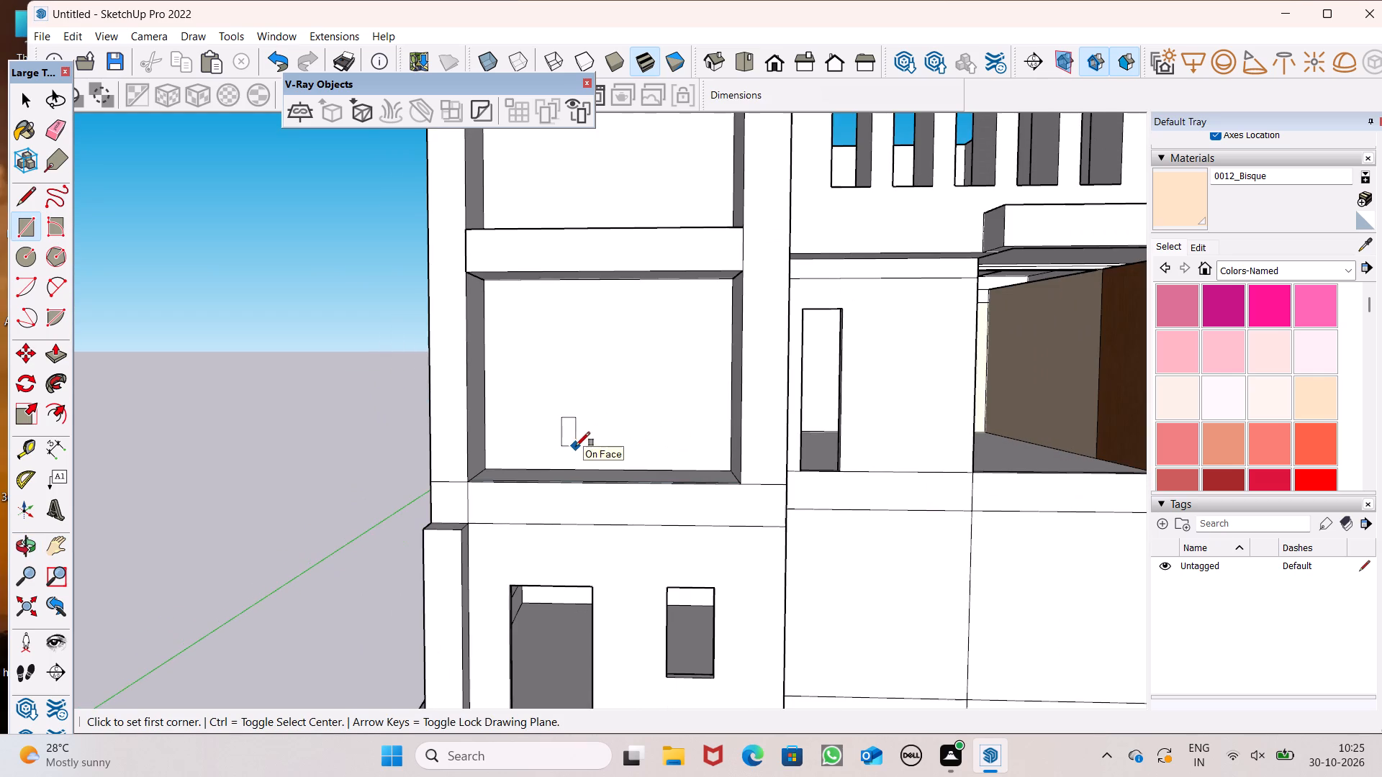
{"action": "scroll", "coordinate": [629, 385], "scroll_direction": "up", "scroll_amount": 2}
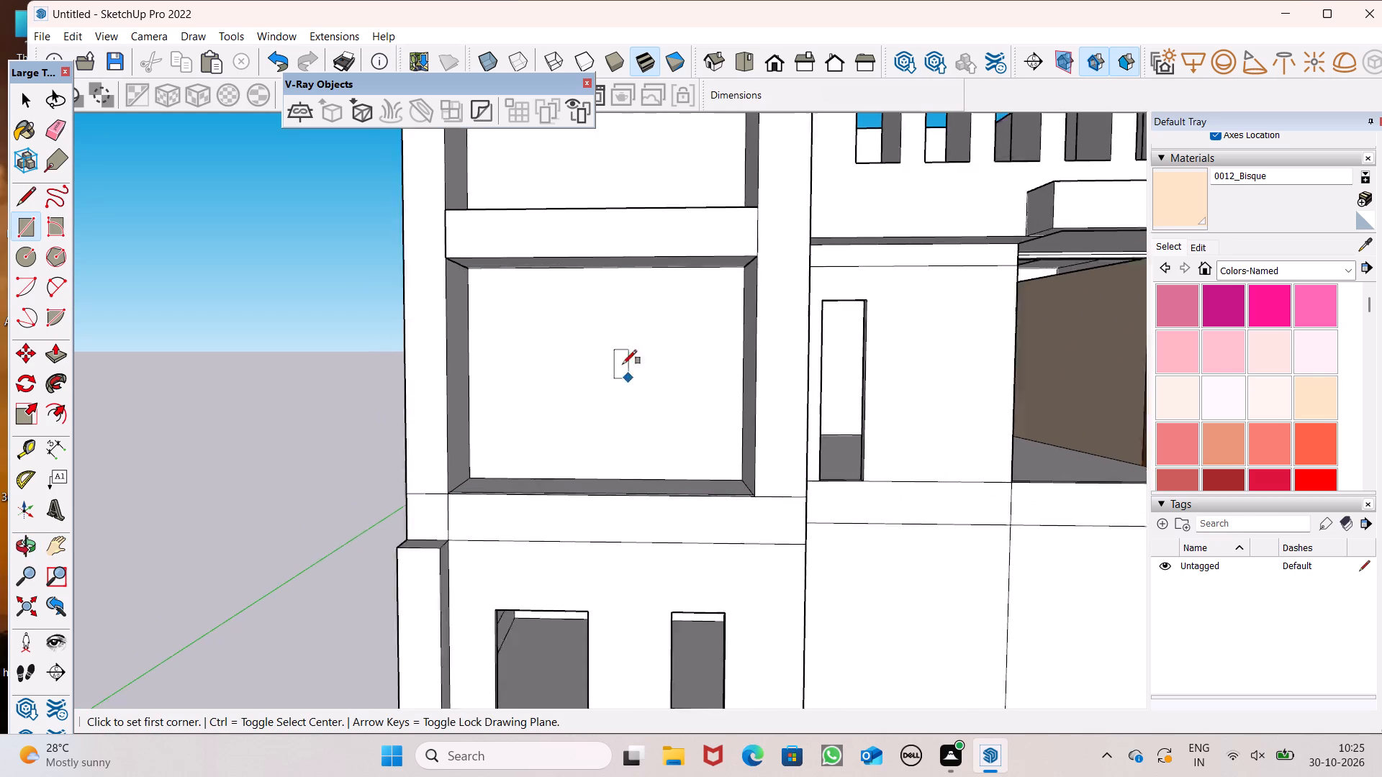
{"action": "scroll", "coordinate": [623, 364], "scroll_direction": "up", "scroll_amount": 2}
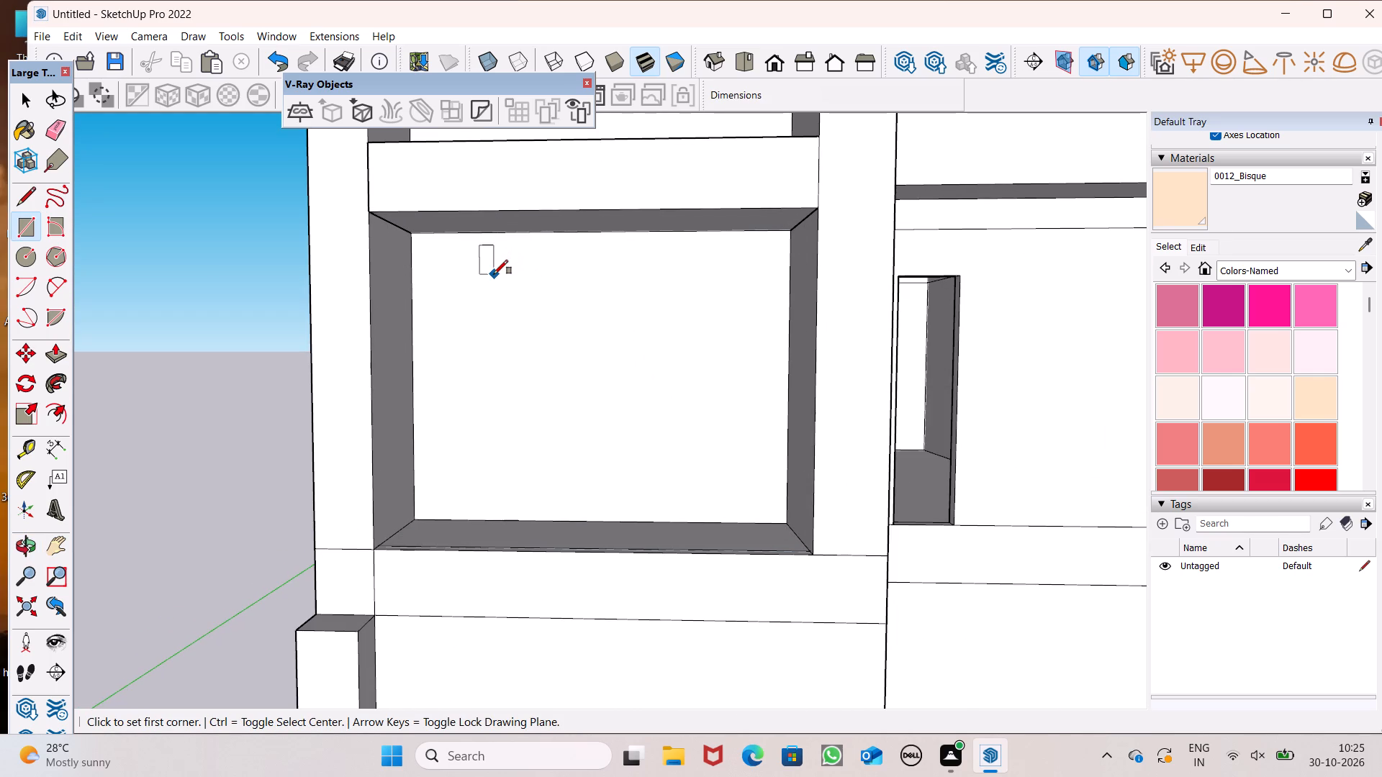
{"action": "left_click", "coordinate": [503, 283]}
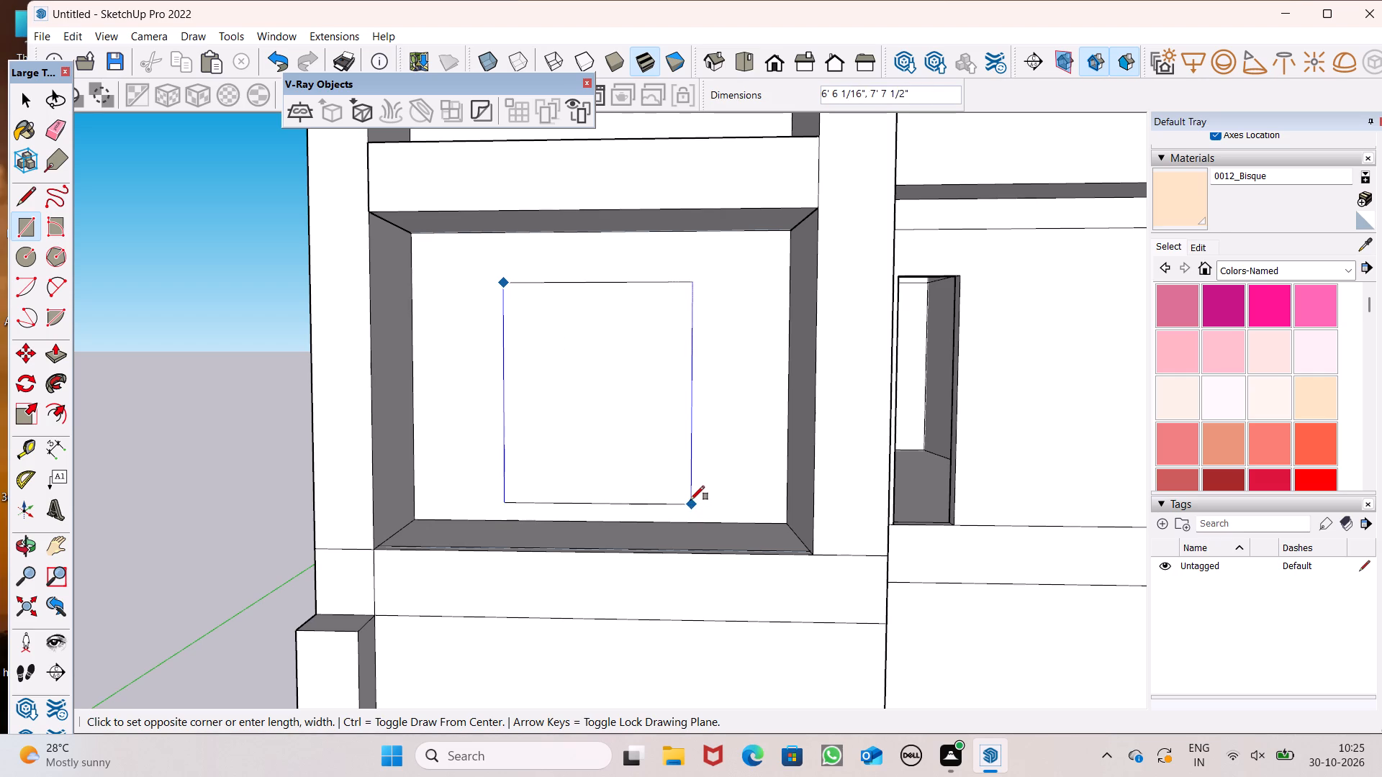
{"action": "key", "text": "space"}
Draw a rectangle about 8' 3" by 8' on the middle balcony's back wall, reaching down to about floor level.
{"action": "left_click", "coordinate": [29, 230]}
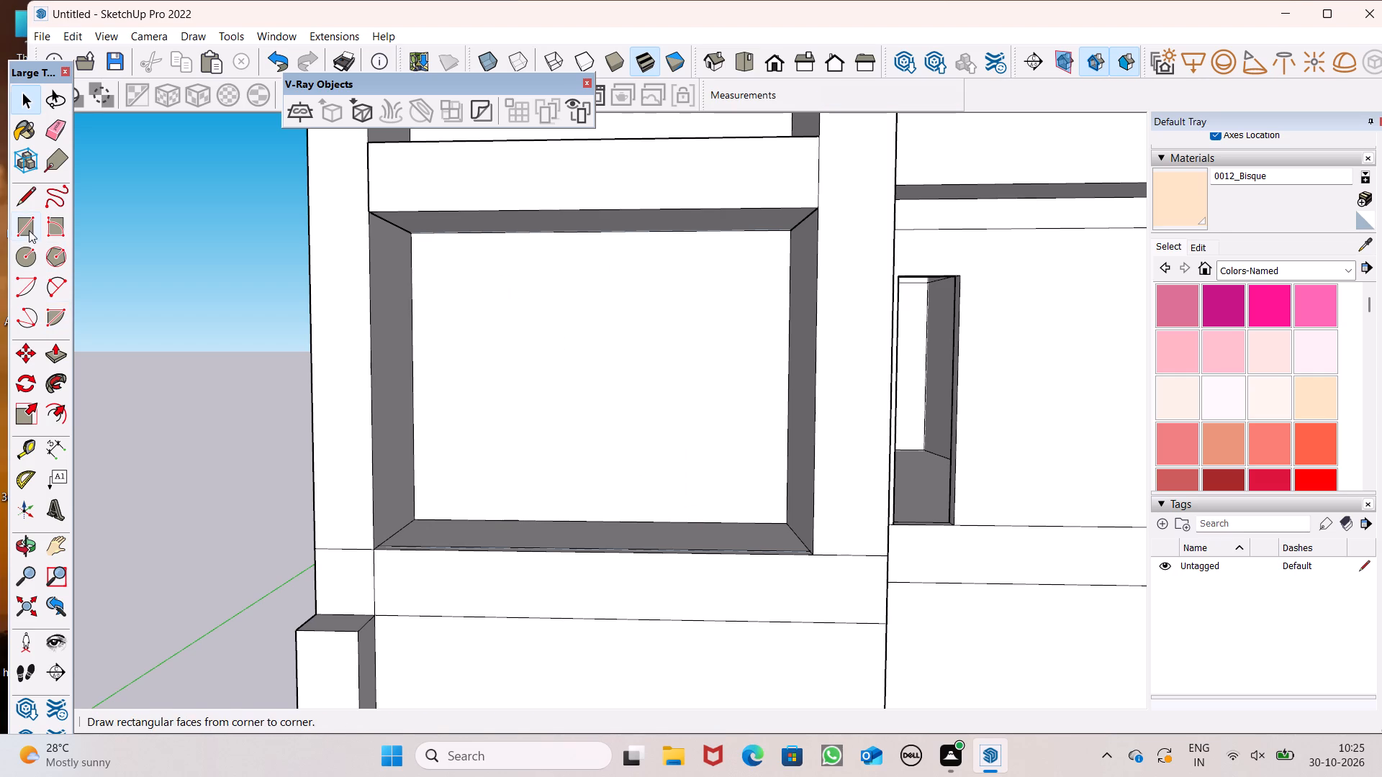
{"action": "middle_click_drag", "start_coordinate": [533, 300], "coordinate": [541, 301]}
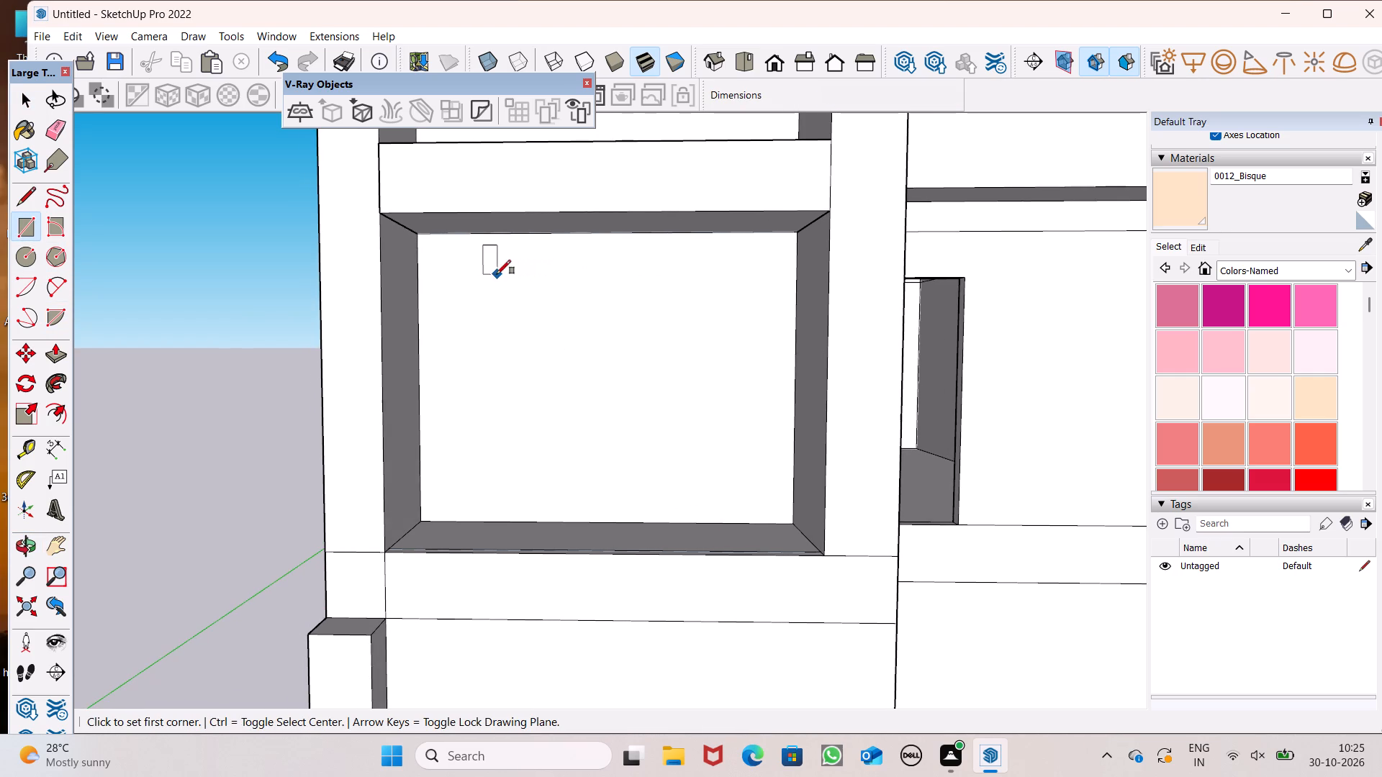
{"action": "left_click", "coordinate": [485, 286]}
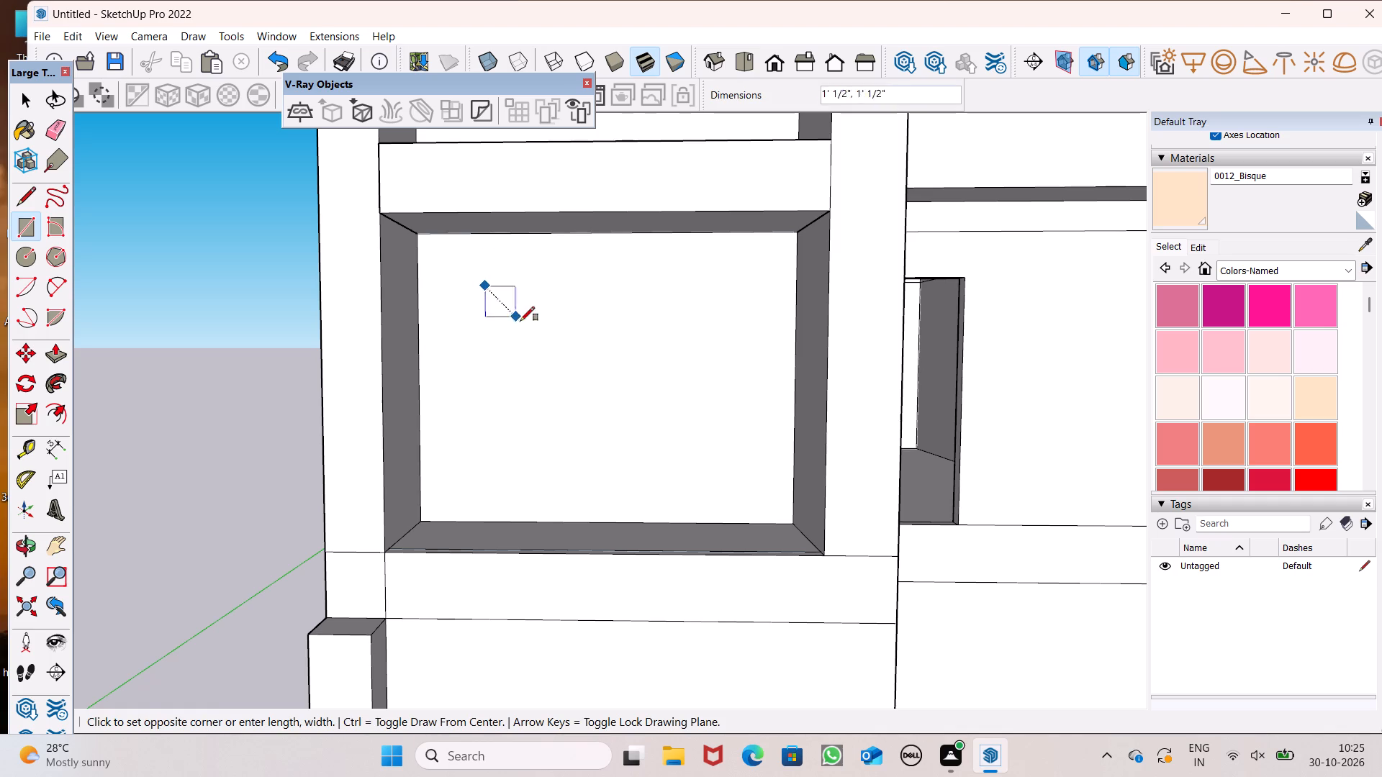
{"action": "left_click", "coordinate": [724, 518]}
Copy the middle balcony's rectangular outline about 12' 1" straight up onto the top balcony's back wall.
{"action": "middle_click_drag", "start_coordinate": [708, 542], "coordinate": [679, 578]}
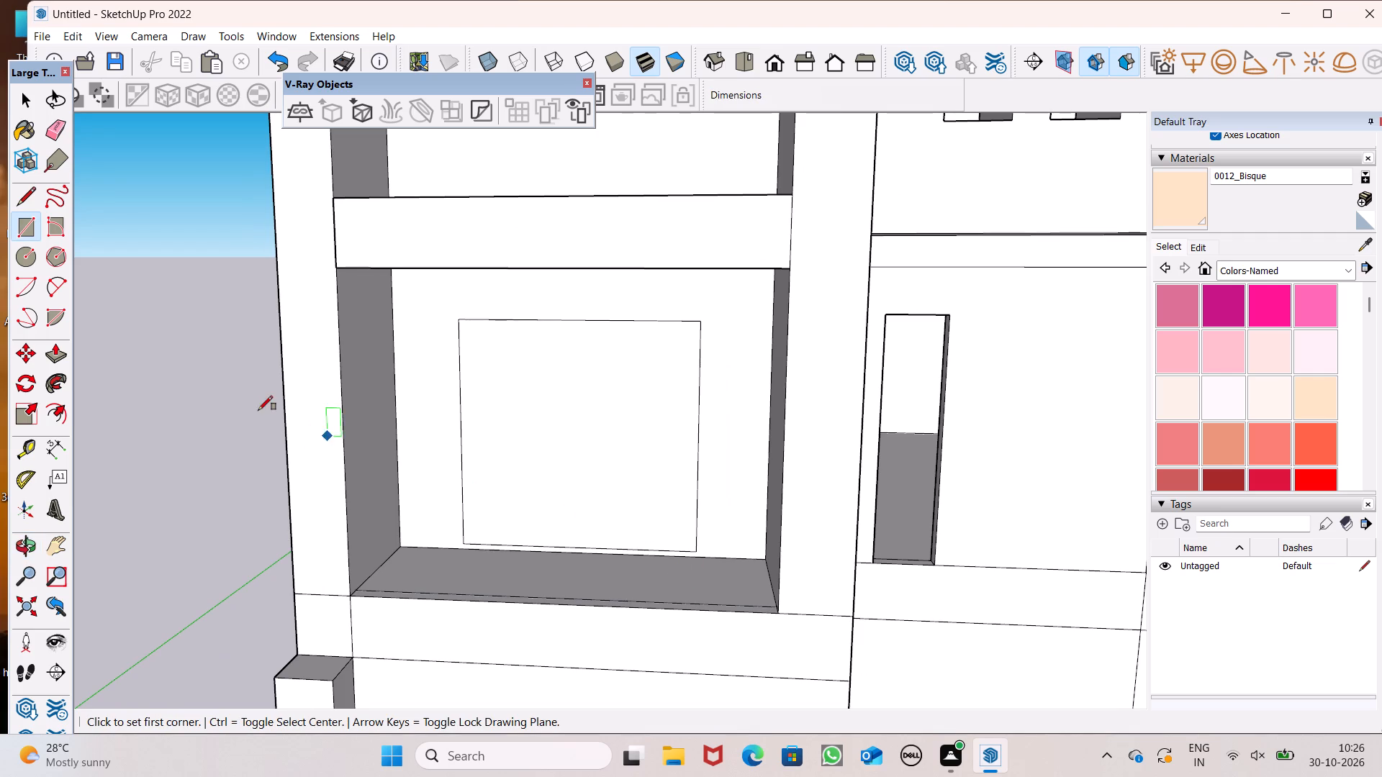
{"action": "scroll", "coordinate": [404, 549], "scroll_direction": "down", "scroll_amount": 6}
{"action": "key", "text": "space"}
{"action": "double_click", "coordinate": [505, 525]}
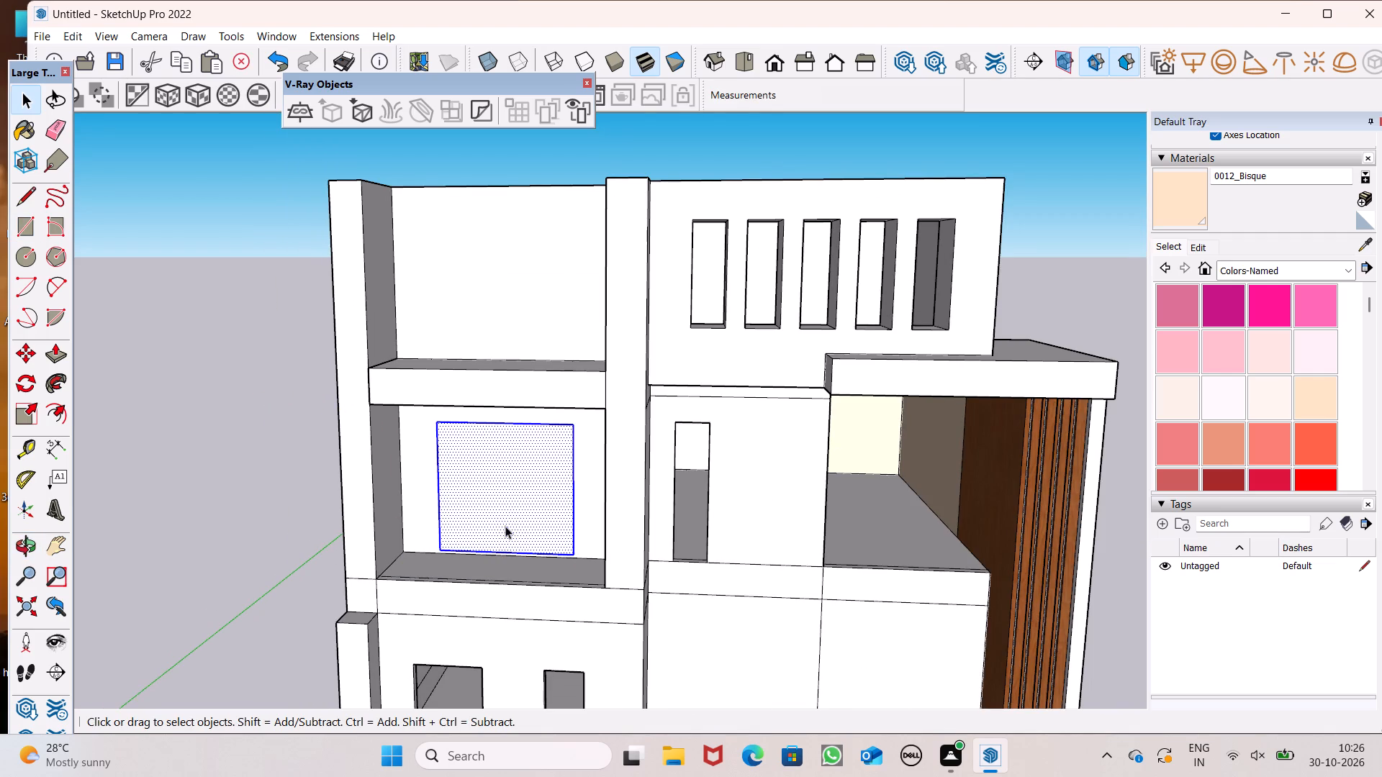
{"action": "key", "text": "m"}
{"action": "key", "text": "Return"}
{"action": "scroll", "coordinate": [690, 555], "scroll_direction": "down", "scroll_amount": 2}
{"action": "middle_click_drag", "start_coordinate": [701, 546], "coordinate": [735, 614]}
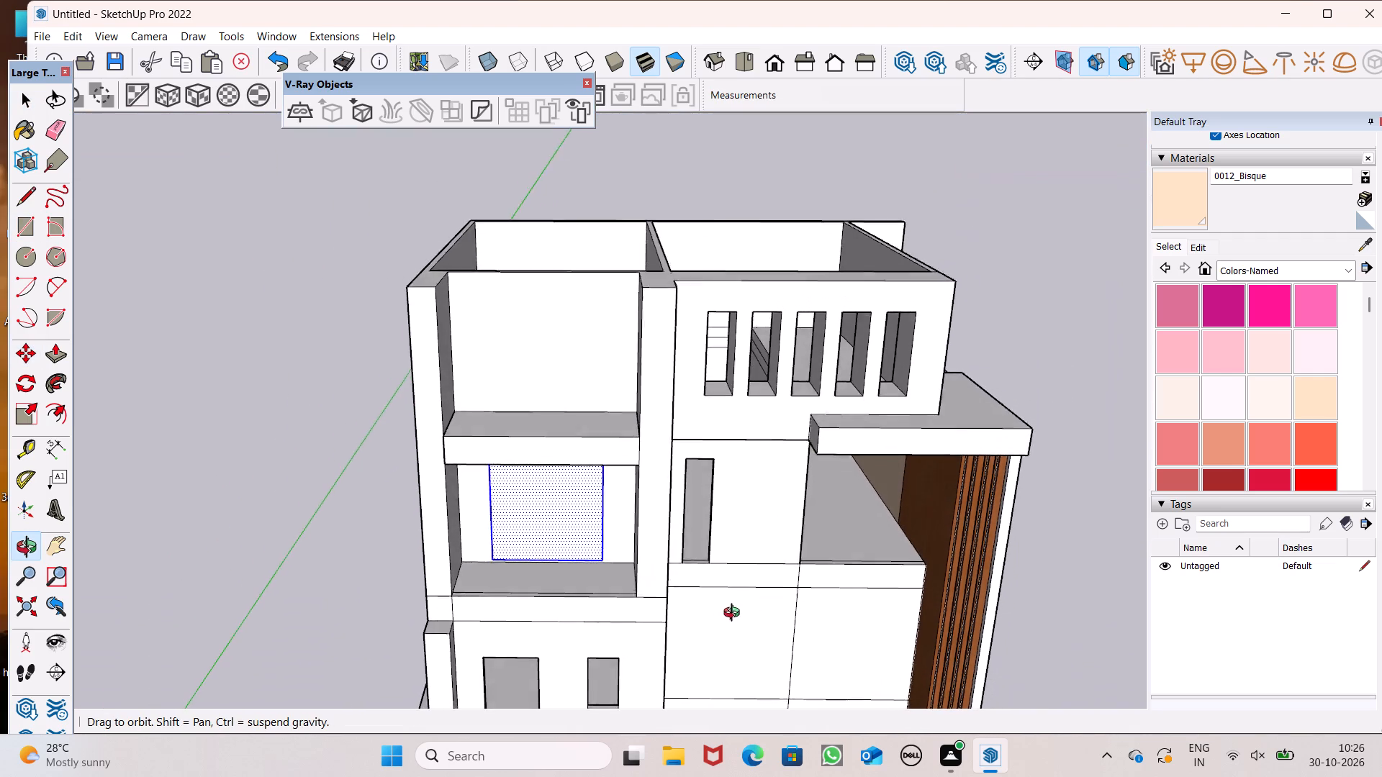
{"action": "middle_click_drag", "start_coordinate": [735, 614], "coordinate": [734, 647]}
{"action": "scroll", "coordinate": [531, 445], "scroll_direction": "down", "scroll_amount": 4}
{"action": "scroll", "coordinate": [529, 386], "scroll_direction": "up", "scroll_amount": 2}
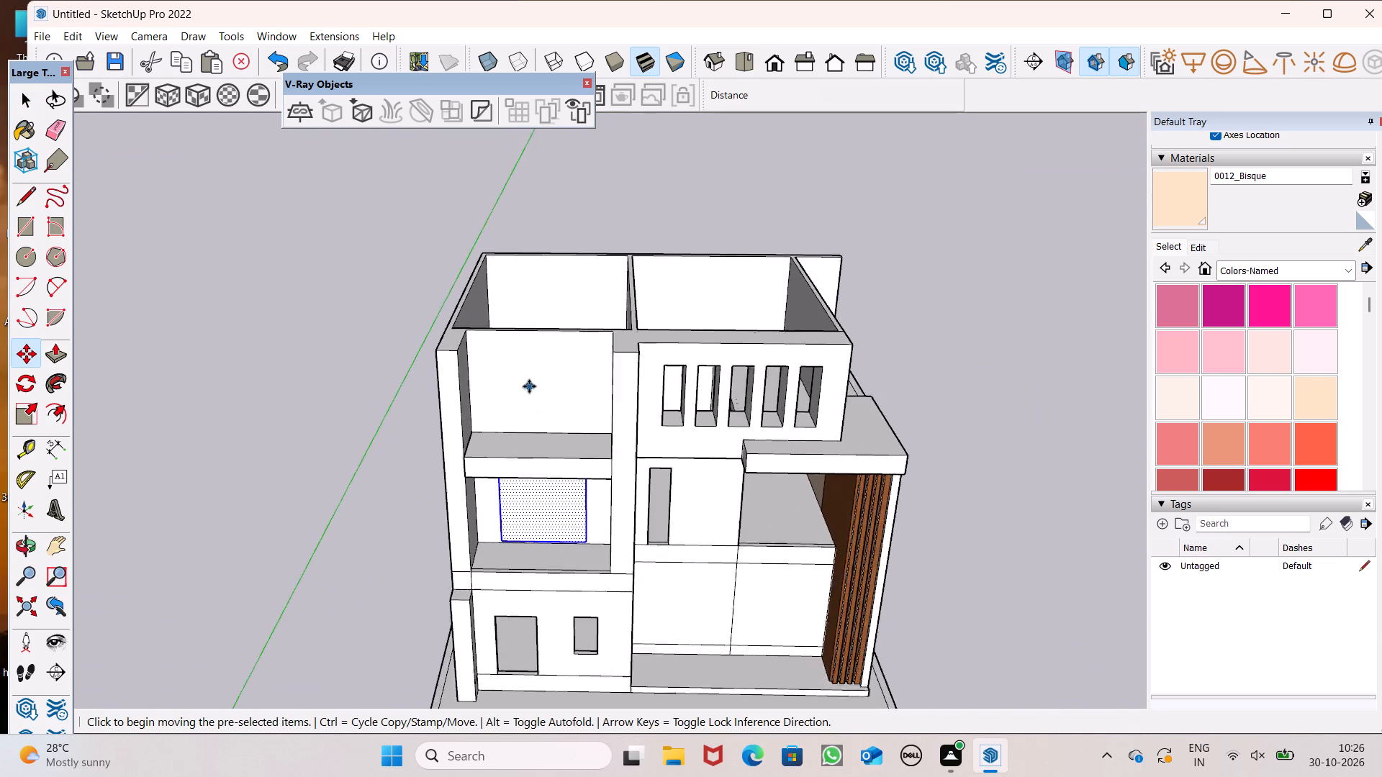
{"action": "scroll", "coordinate": [529, 386], "scroll_direction": "up", "scroll_amount": 4}
{"action": "left_click_drag", "start_coordinate": [575, 614], "coordinate": [581, 501]}
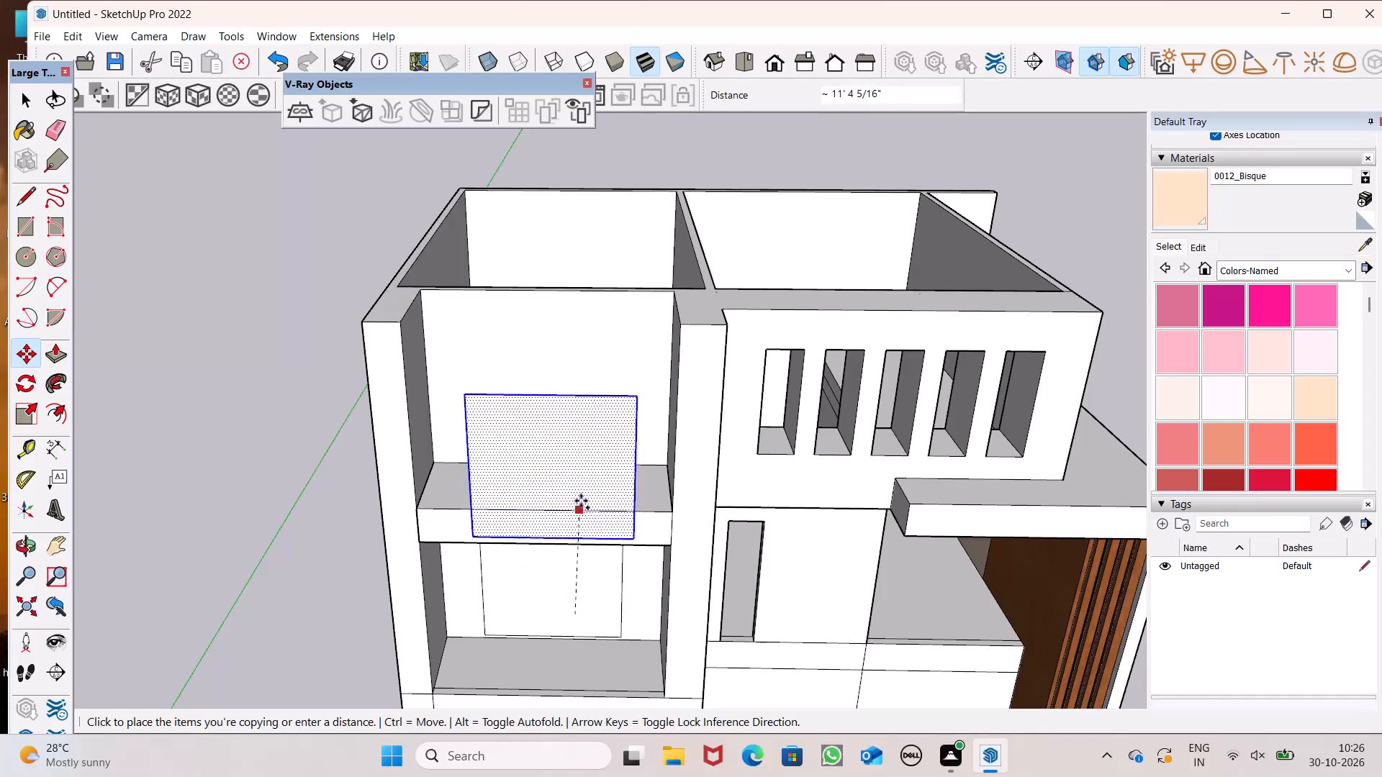
{"action": "left_click_drag", "start_coordinate": [581, 501], "coordinate": [566, 434]}
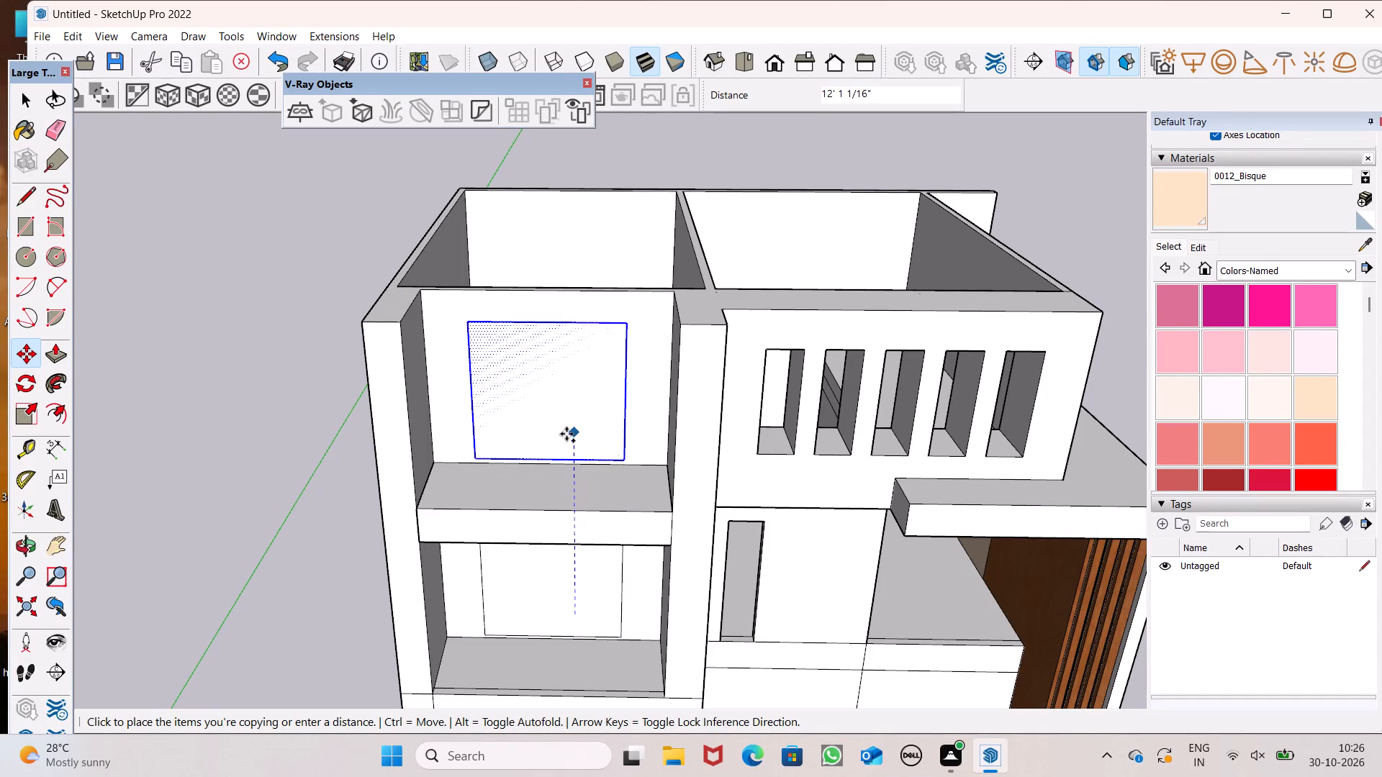
{"action": "left_click_drag", "start_coordinate": [566, 434], "coordinate": [566, 435]}
{"action": "scroll", "coordinate": [543, 373], "scroll_direction": "down", "scroll_amount": 4}
{"action": "key", "text": "space"}
{"action": "left_click", "coordinate": [264, 362]}
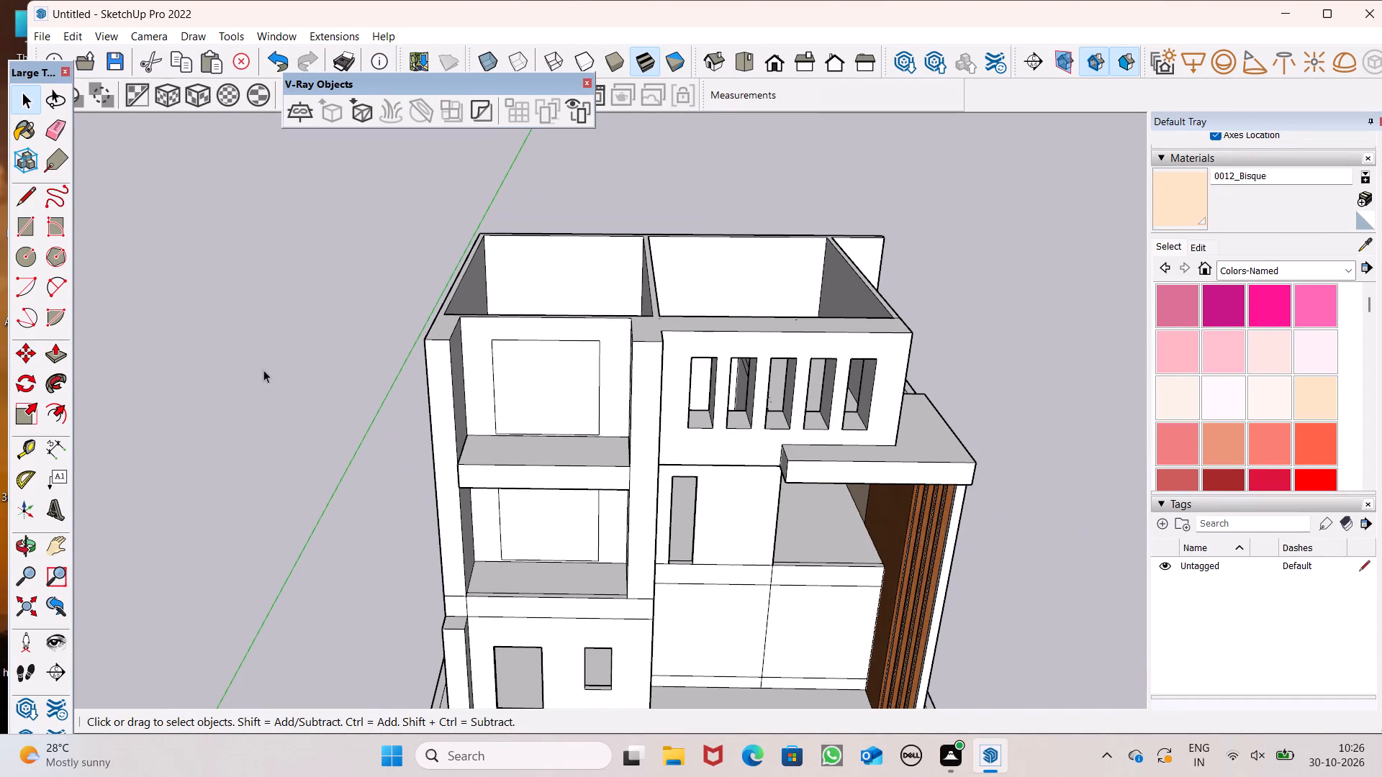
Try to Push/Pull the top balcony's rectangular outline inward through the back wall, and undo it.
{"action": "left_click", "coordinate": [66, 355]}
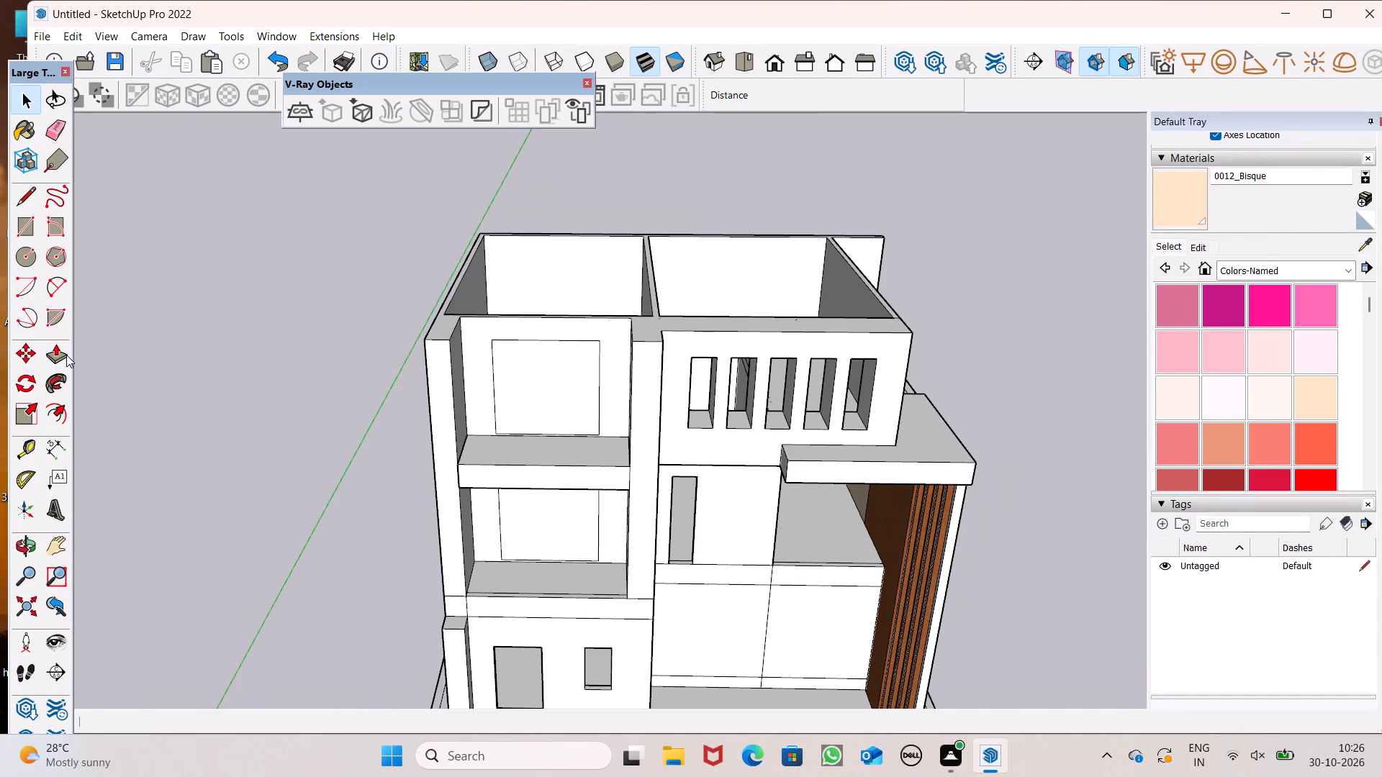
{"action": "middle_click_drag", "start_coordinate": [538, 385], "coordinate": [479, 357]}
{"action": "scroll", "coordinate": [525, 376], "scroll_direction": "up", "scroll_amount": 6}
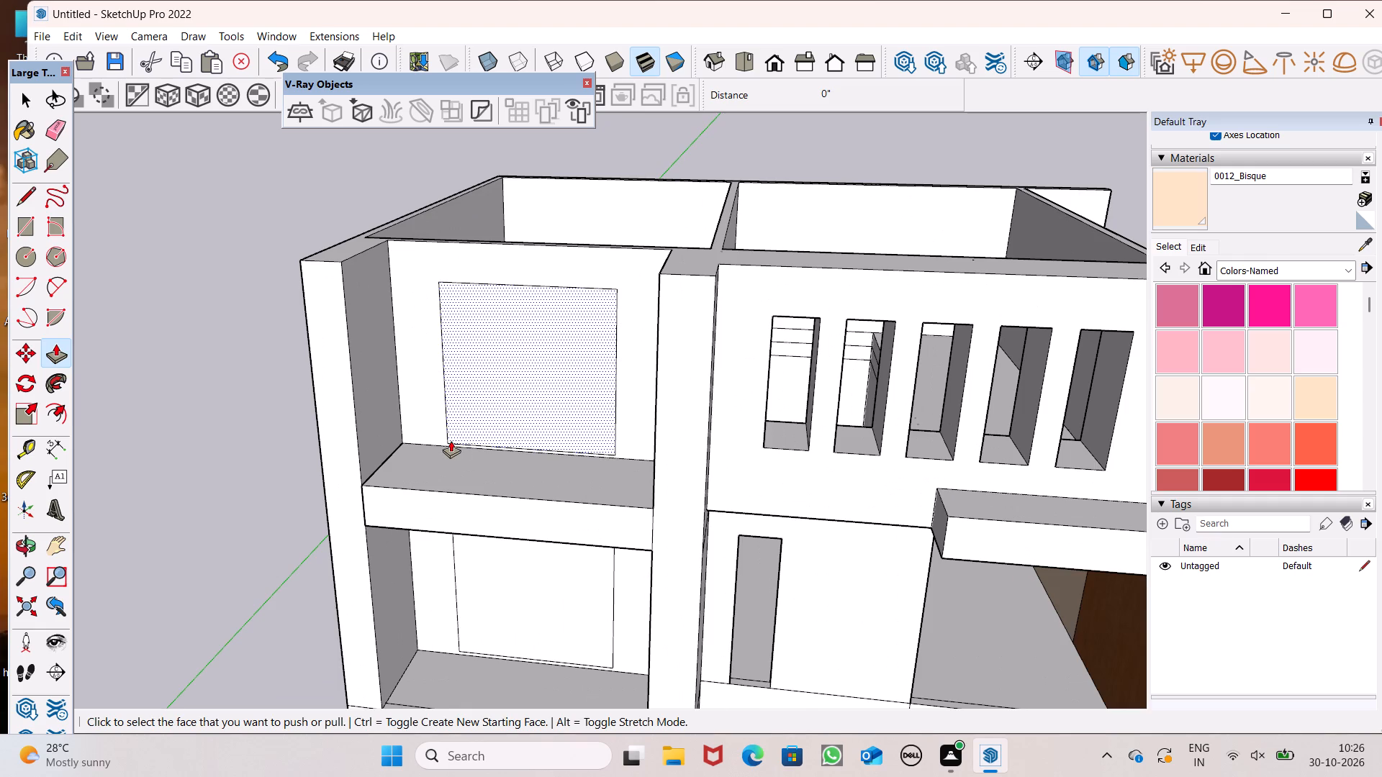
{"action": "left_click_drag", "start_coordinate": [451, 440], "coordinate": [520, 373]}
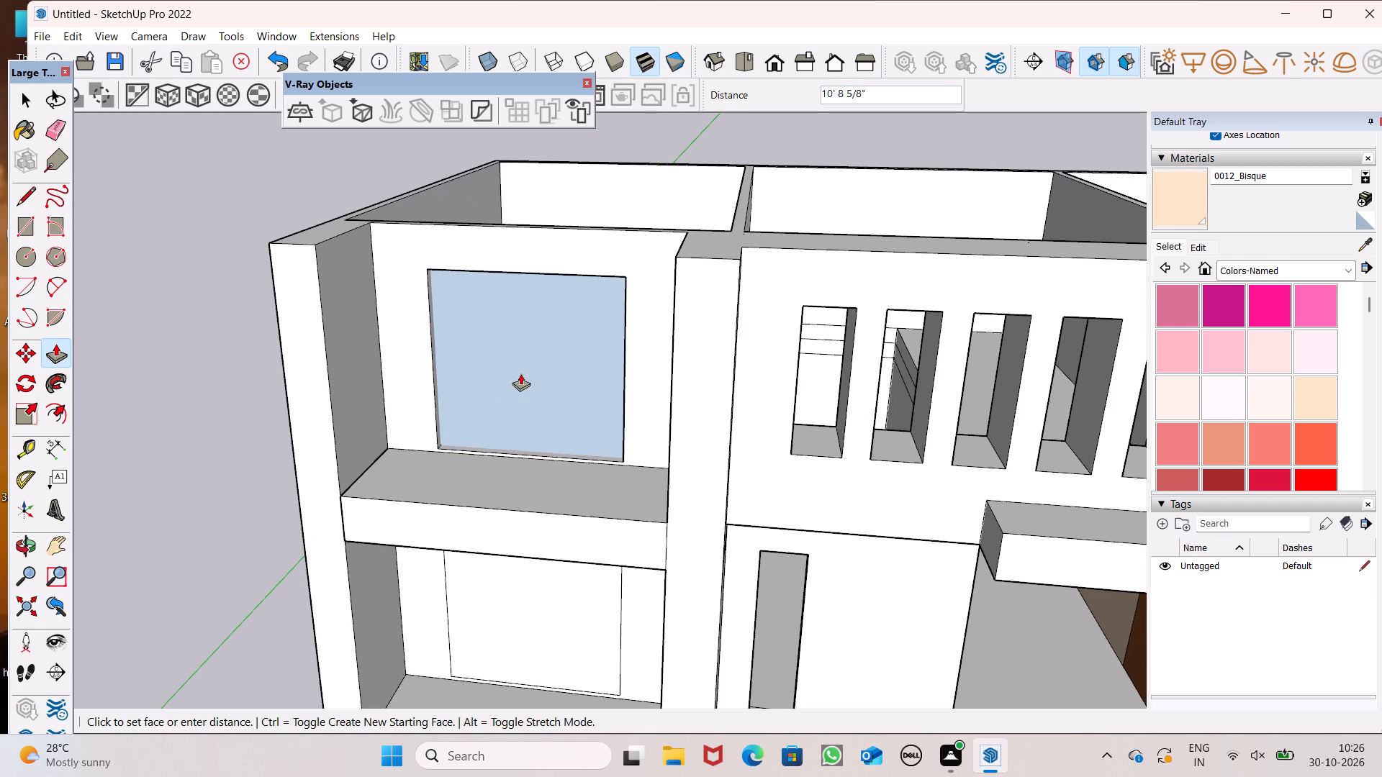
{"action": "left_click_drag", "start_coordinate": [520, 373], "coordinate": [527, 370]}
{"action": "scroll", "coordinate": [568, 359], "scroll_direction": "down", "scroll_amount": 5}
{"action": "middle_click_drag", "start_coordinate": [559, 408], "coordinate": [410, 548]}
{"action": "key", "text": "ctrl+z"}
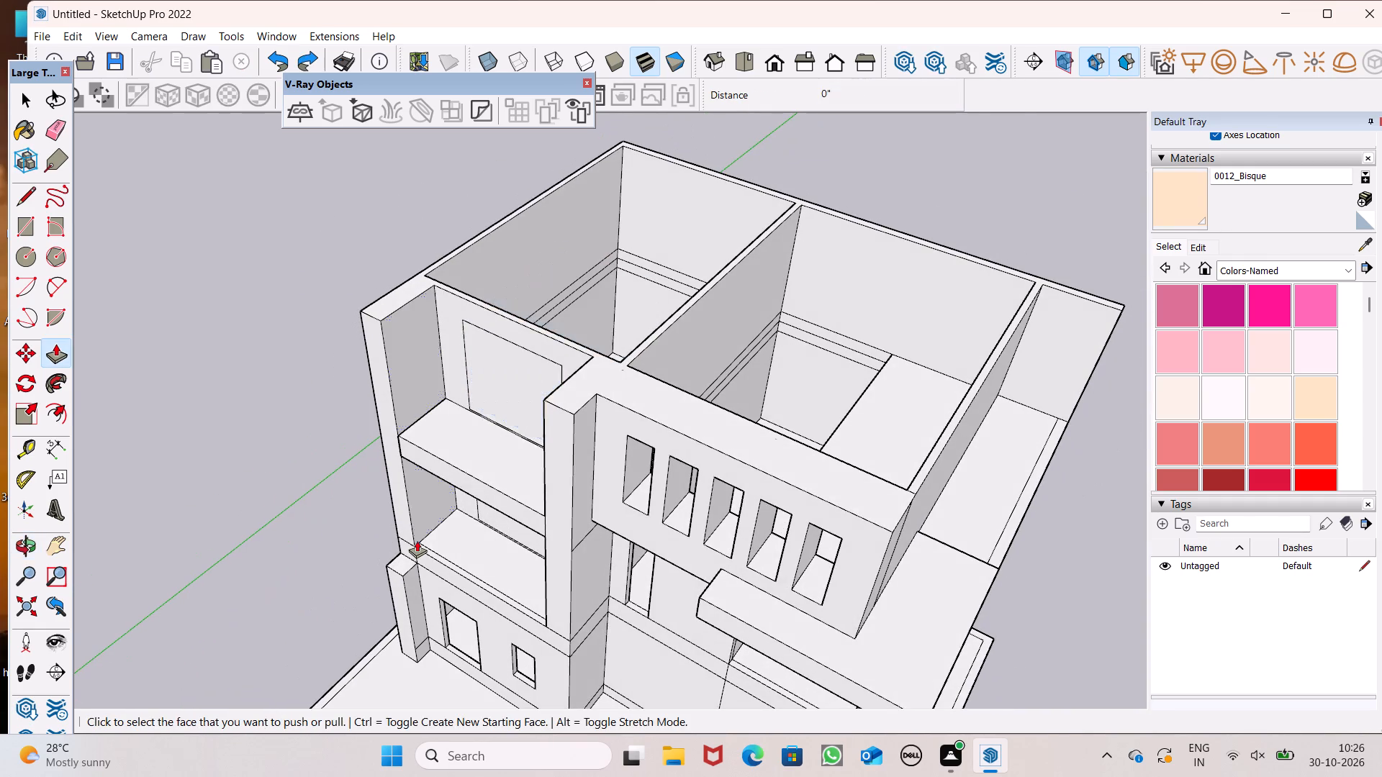
Push/Pull the rectangular outline on the middle balcony's back wall 7" inward.
{"action": "middle_click_drag", "start_coordinate": [445, 494], "coordinate": [17, 594]}
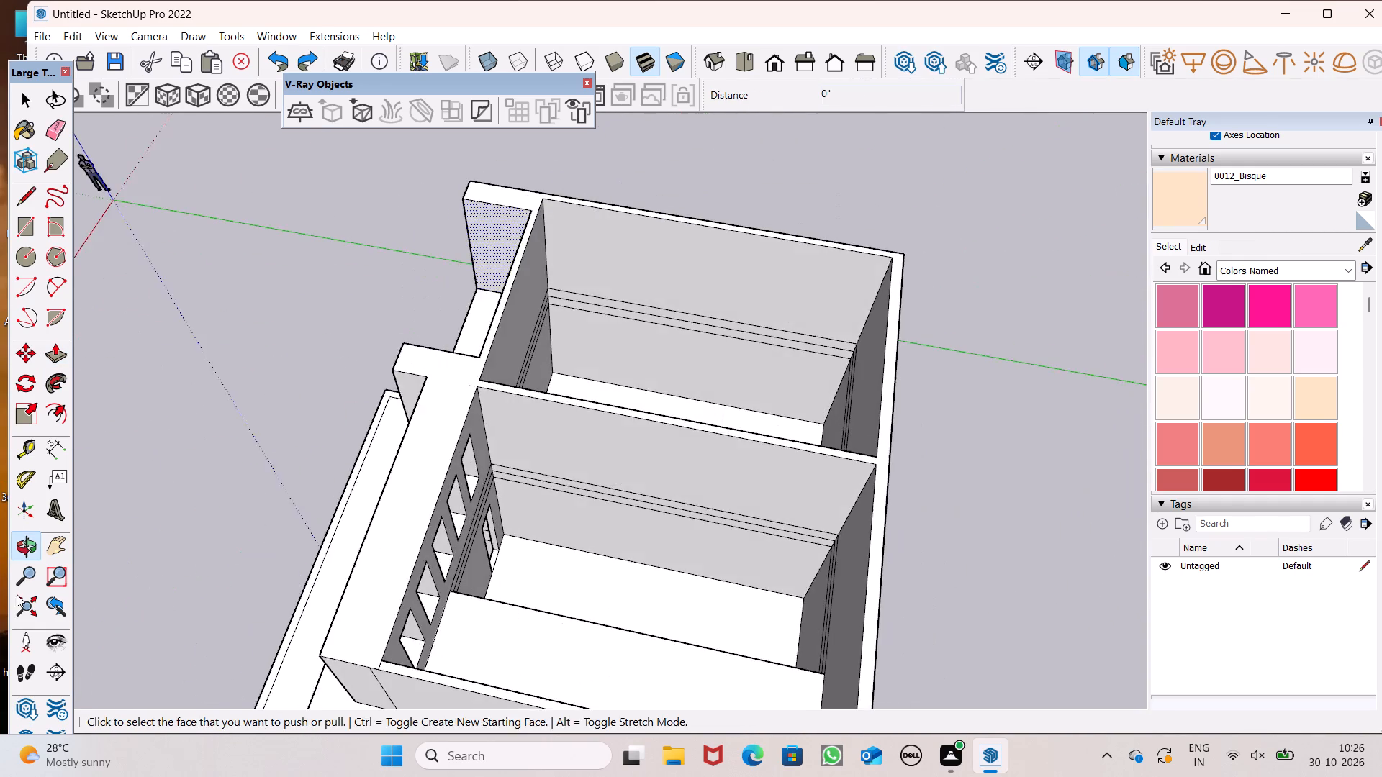
{"action": "middle_click_drag", "start_coordinate": [17, 594], "coordinate": [0, 617]}
{"action": "scroll", "coordinate": [651, 453], "scroll_direction": "up", "scroll_amount": 1}
{"action": "middle_click_drag", "start_coordinate": [651, 453], "coordinate": [1381, 269]}
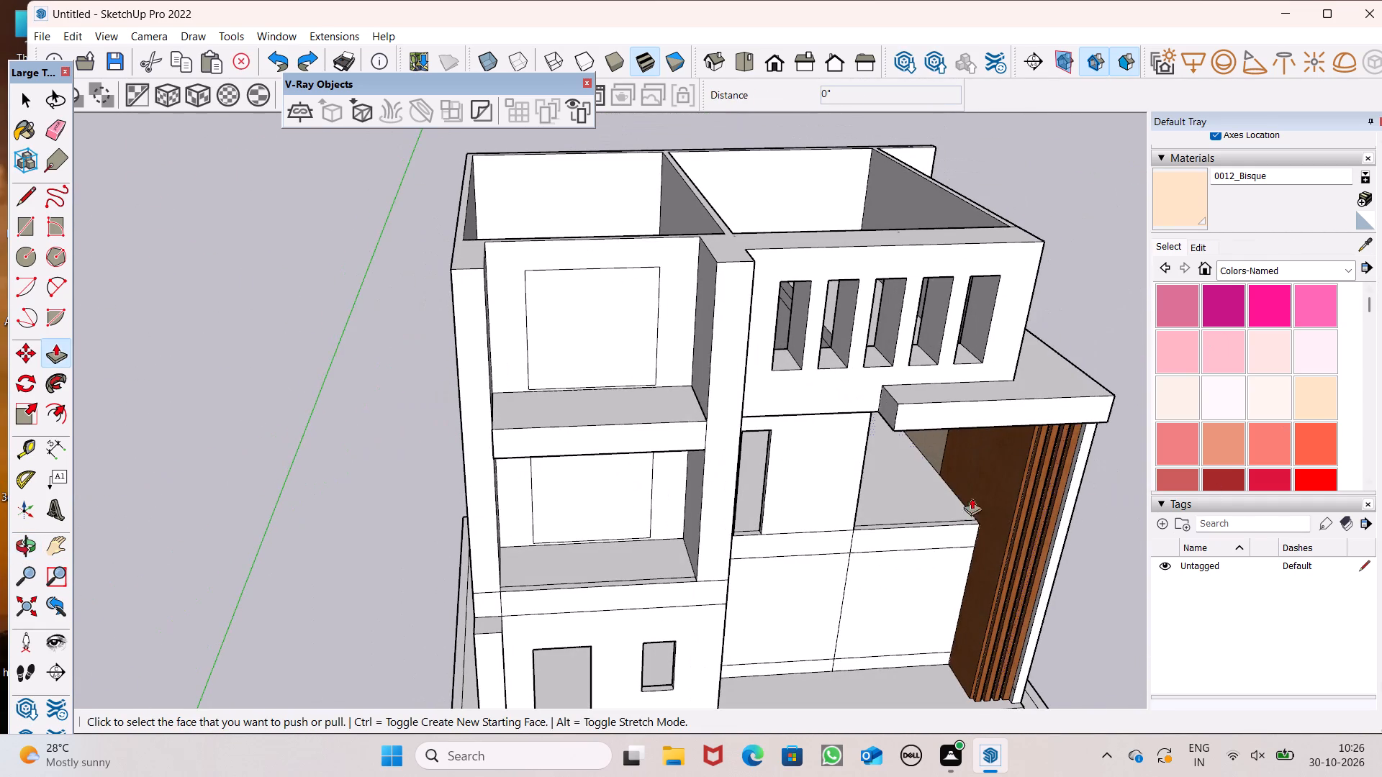
{"action": "scroll", "coordinate": [615, 577], "scroll_direction": "up", "scroll_amount": 8}
{"action": "left_click_drag", "start_coordinate": [473, 492], "coordinate": [500, 469]}
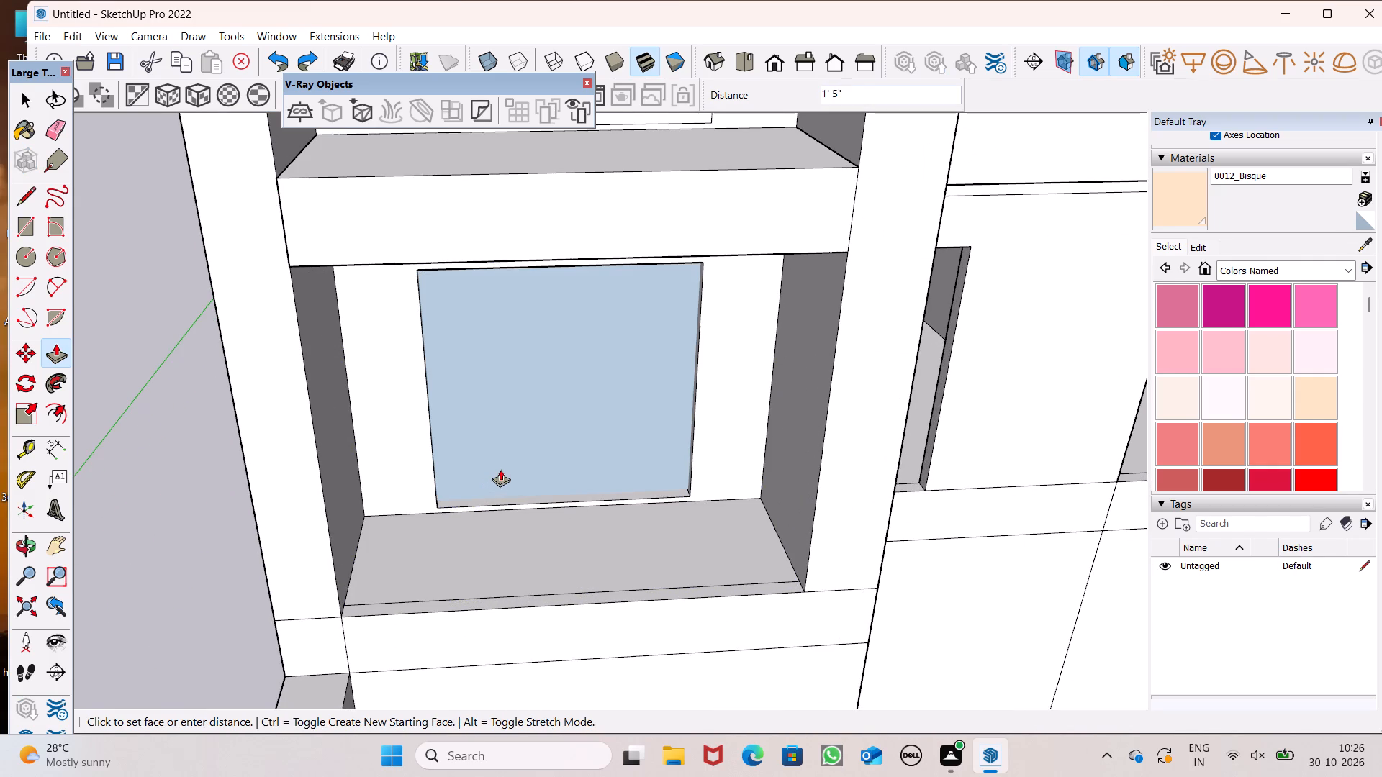
{"action": "left_click_drag", "start_coordinate": [500, 469], "coordinate": [612, 453]}
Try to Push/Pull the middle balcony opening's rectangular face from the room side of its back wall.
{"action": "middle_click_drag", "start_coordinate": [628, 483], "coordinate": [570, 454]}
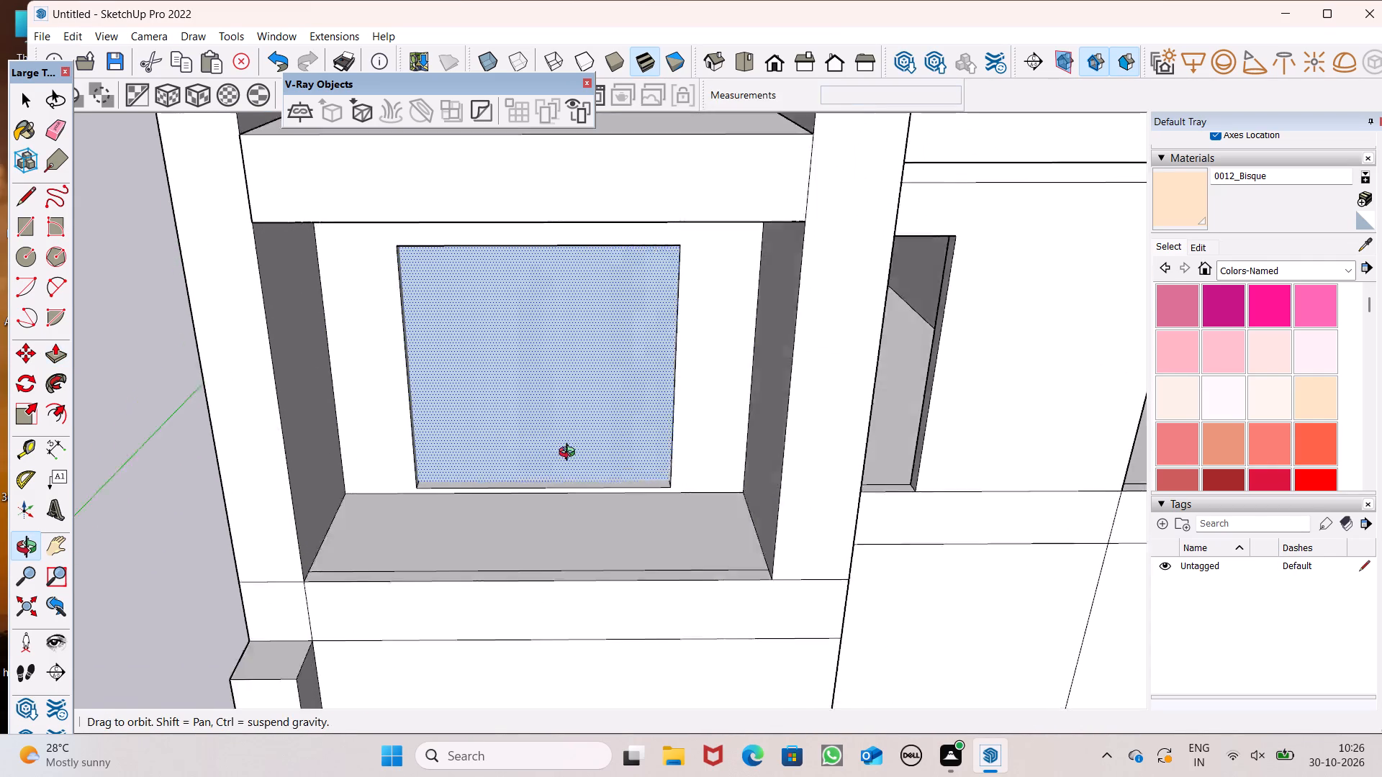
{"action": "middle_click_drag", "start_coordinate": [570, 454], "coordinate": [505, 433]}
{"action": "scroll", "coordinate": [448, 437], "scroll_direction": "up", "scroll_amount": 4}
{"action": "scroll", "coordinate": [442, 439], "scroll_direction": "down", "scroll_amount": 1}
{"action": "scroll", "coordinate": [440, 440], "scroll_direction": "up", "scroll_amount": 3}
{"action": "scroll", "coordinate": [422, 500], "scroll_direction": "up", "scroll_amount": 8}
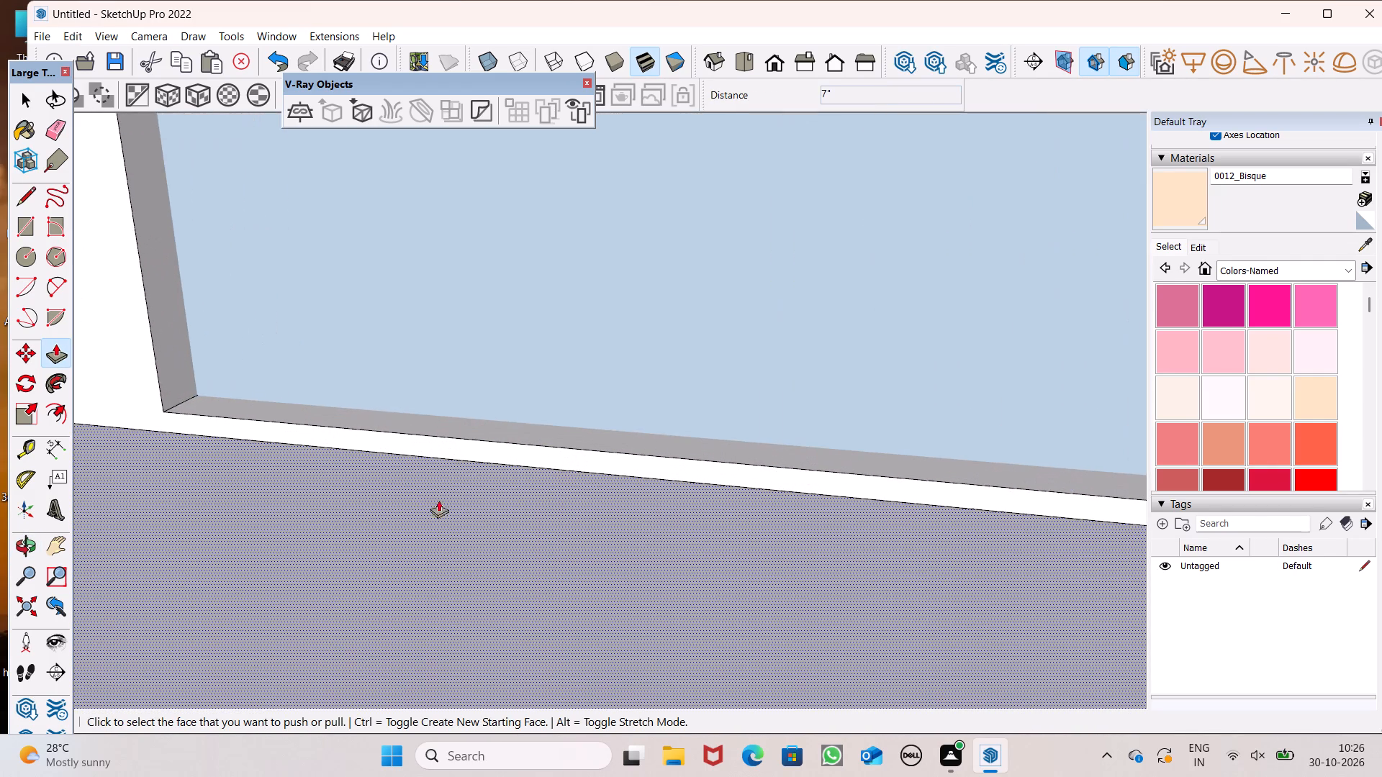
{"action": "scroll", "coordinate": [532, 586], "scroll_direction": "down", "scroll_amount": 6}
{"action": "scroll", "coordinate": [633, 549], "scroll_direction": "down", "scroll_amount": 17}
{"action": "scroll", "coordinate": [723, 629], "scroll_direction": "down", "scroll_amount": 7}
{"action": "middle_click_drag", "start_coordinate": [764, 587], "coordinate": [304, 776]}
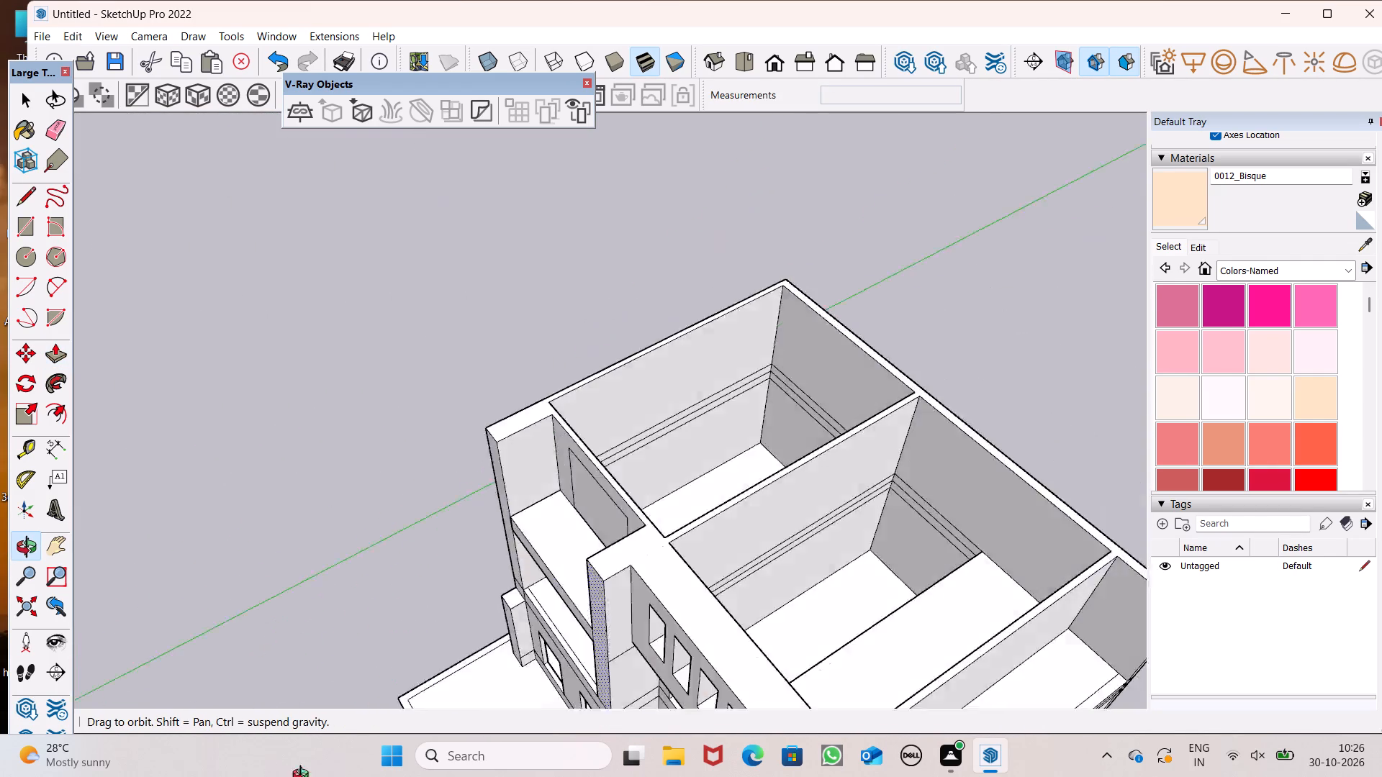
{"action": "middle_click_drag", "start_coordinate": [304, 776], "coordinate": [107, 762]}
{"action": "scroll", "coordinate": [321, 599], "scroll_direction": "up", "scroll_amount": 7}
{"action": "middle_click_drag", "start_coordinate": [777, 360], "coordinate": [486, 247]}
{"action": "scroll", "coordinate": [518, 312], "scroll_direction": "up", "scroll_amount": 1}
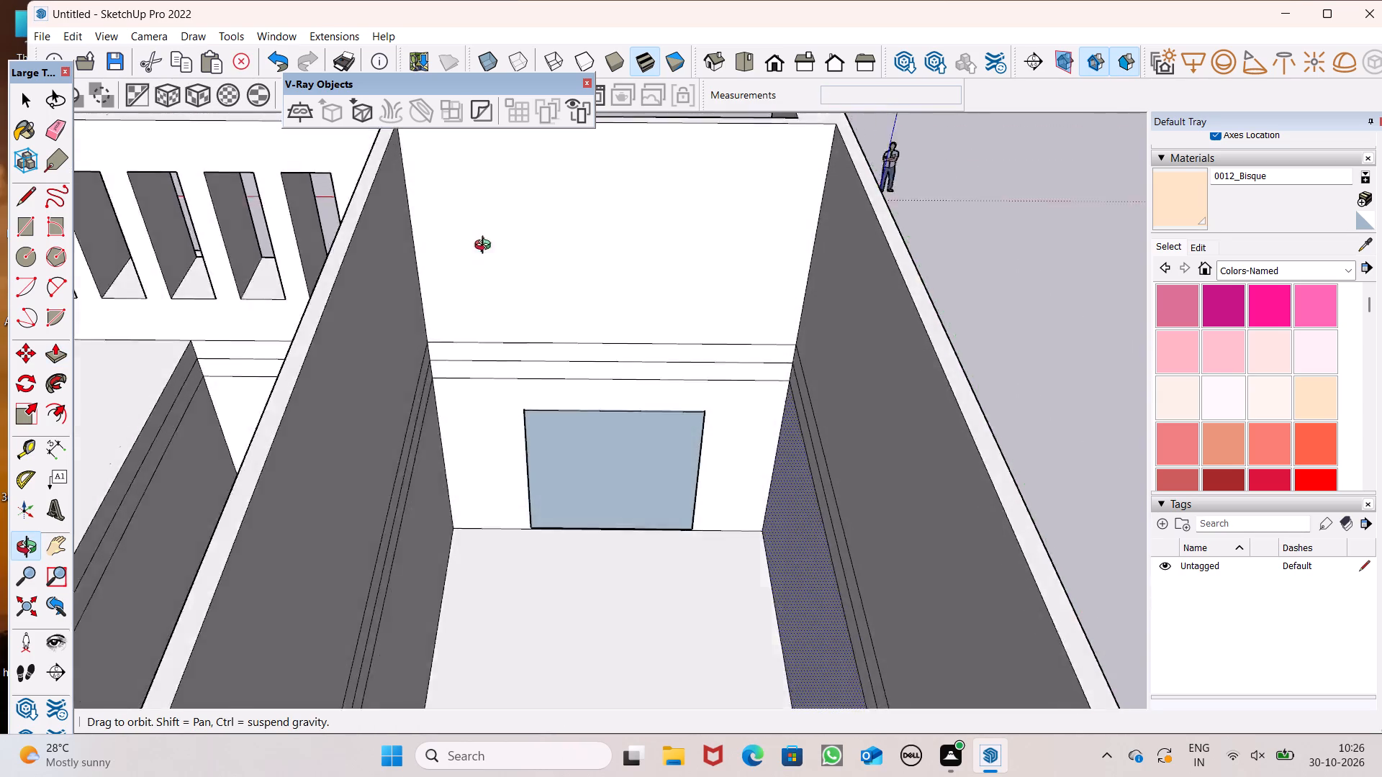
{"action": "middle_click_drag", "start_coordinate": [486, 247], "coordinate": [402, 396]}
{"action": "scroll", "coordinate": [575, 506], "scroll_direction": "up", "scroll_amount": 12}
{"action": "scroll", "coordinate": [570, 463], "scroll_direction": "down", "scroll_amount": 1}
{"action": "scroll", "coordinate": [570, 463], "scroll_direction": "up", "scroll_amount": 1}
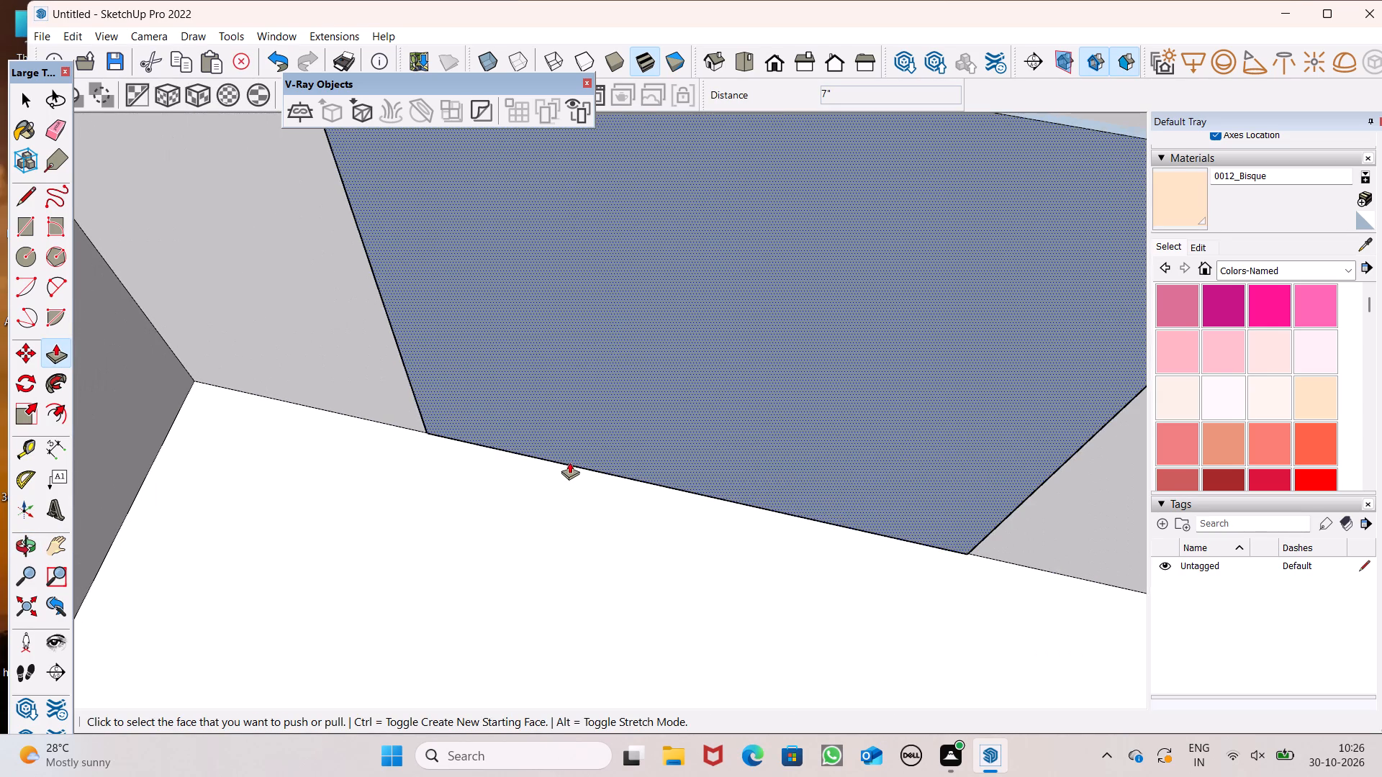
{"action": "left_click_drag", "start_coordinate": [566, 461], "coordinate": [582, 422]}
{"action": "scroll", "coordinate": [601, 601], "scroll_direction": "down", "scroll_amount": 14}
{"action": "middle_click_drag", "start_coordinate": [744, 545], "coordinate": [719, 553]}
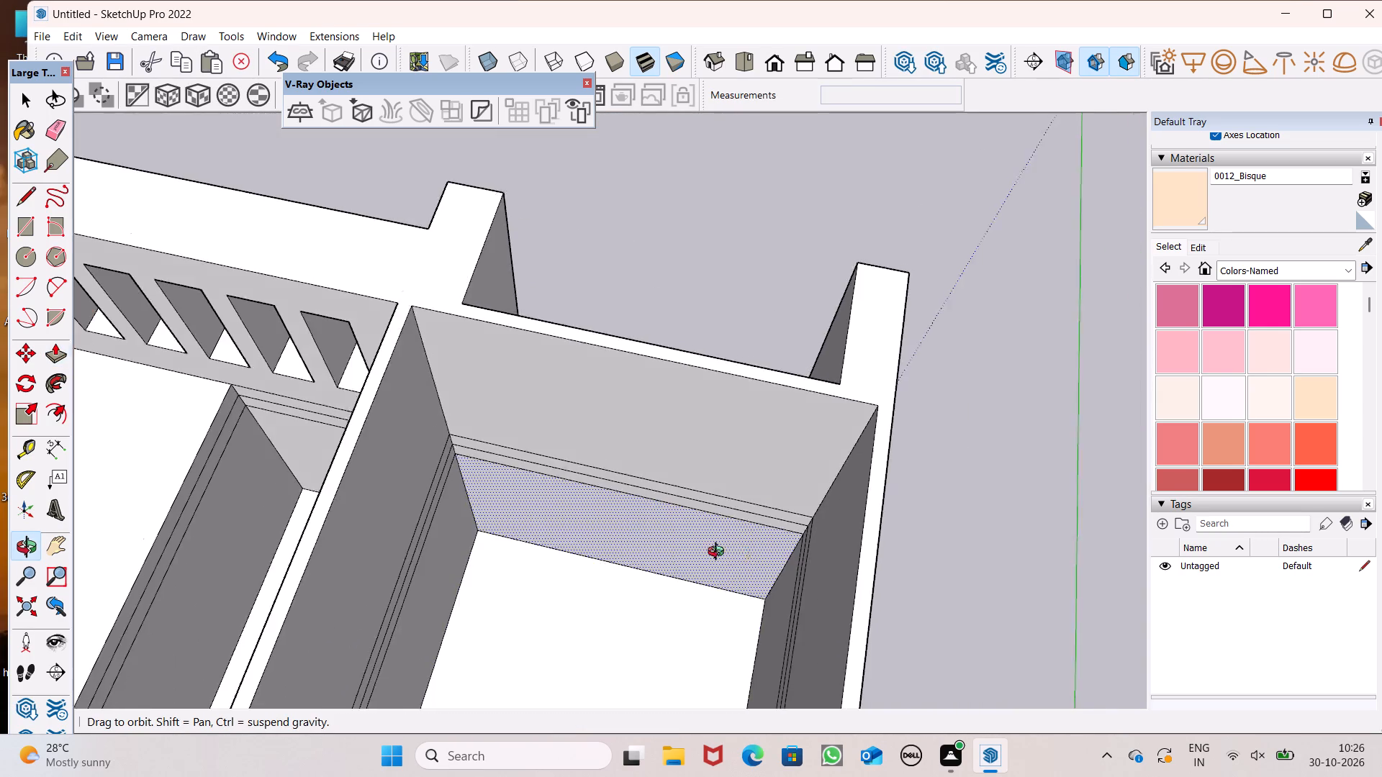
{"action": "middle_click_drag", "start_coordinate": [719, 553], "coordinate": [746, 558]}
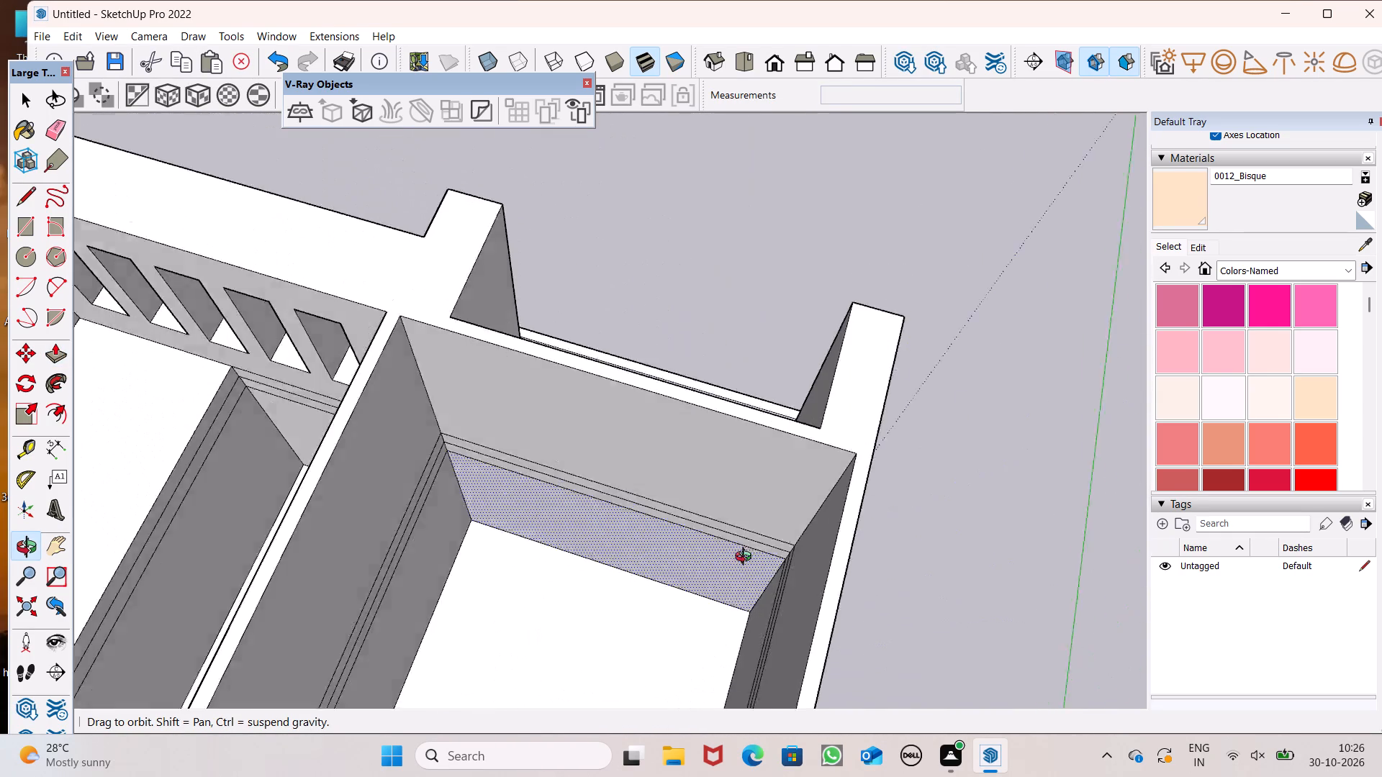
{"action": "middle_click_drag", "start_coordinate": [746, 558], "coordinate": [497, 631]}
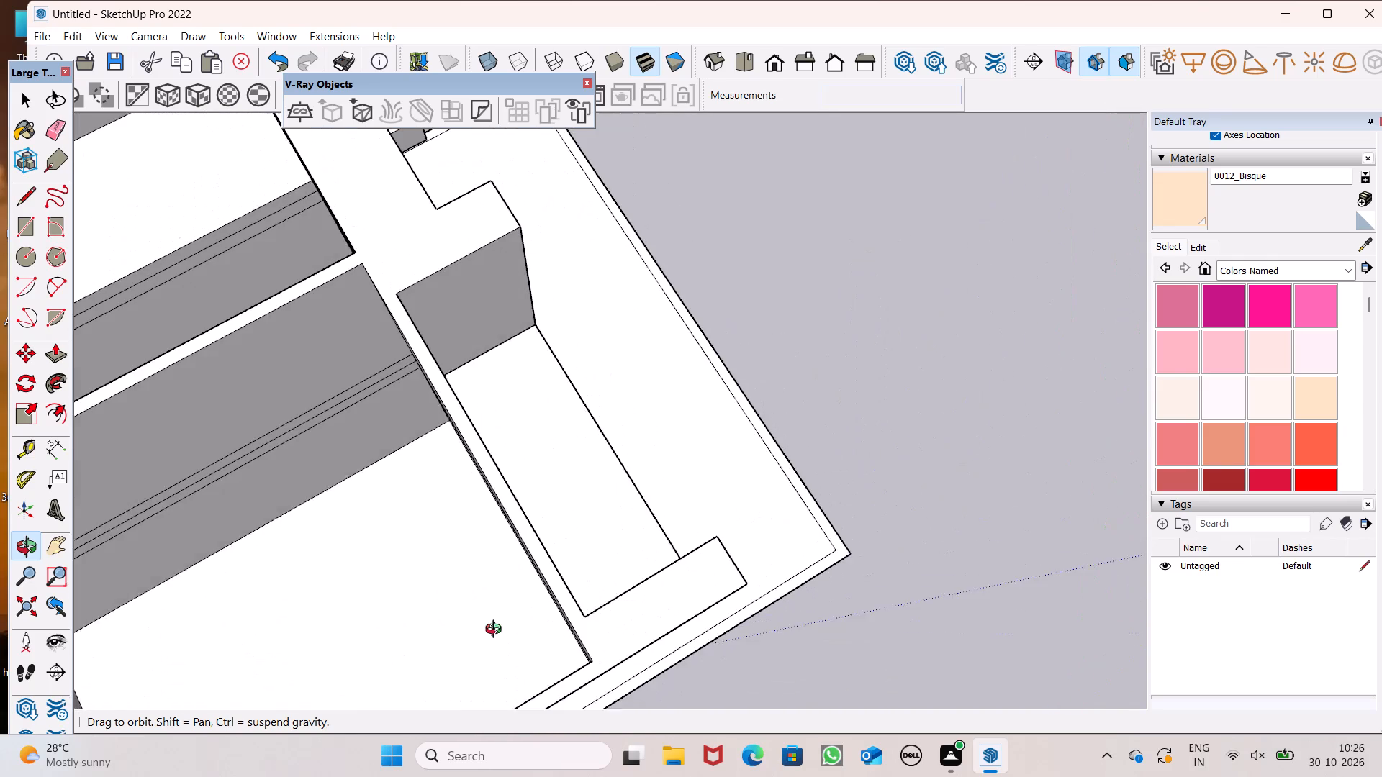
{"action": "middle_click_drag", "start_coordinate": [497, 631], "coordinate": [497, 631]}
Undo the last four edits, including the cut opening in the middle balcony's back wall.
{"action": "key", "text": "ctrl+z"}
{"action": "key", "text": "ctrl+z"}
{"action": "key", "text": "ctrl+z"}
{"action": "middle_click_drag", "start_coordinate": [551, 583], "coordinate": [358, 529]}
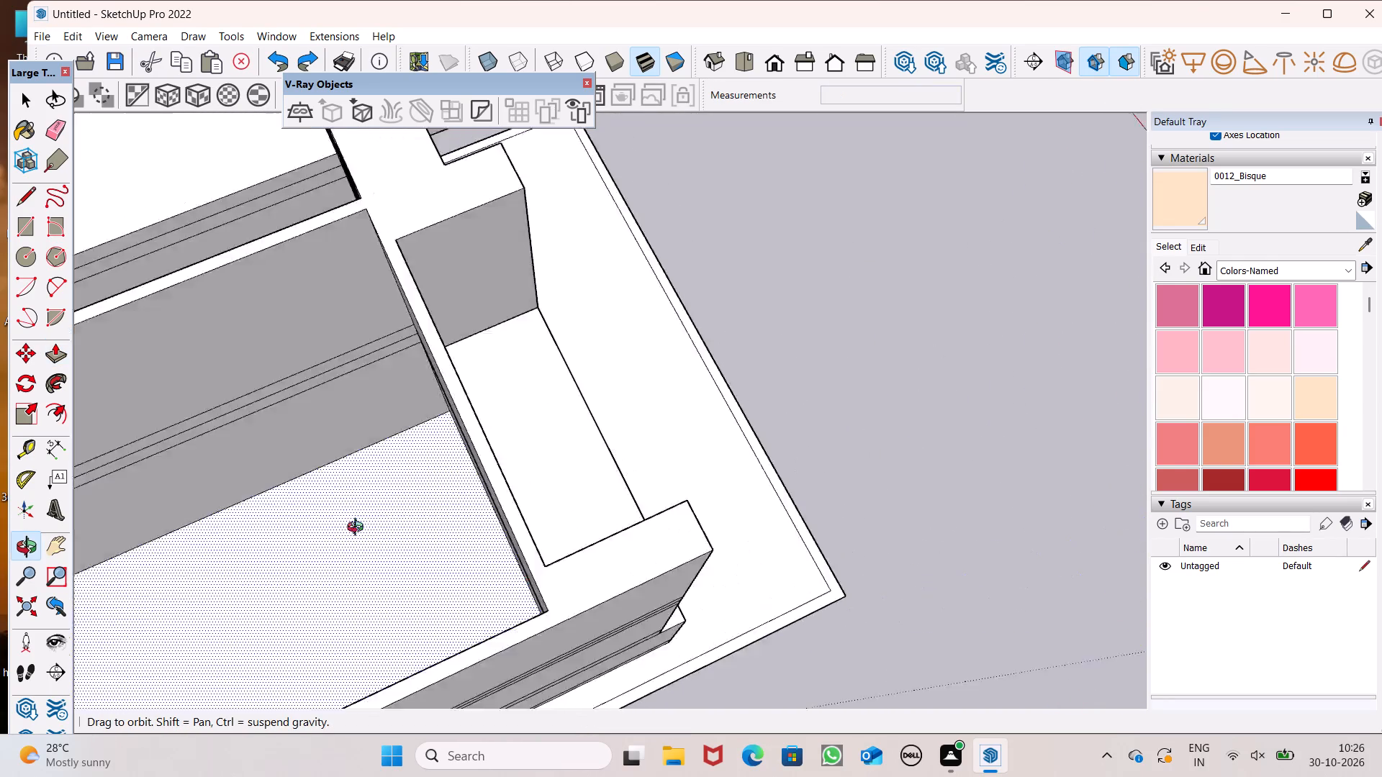
{"action": "middle_click_drag", "start_coordinate": [358, 529], "coordinate": [181, 268]}
{"action": "key", "text": "ctrl+z"}
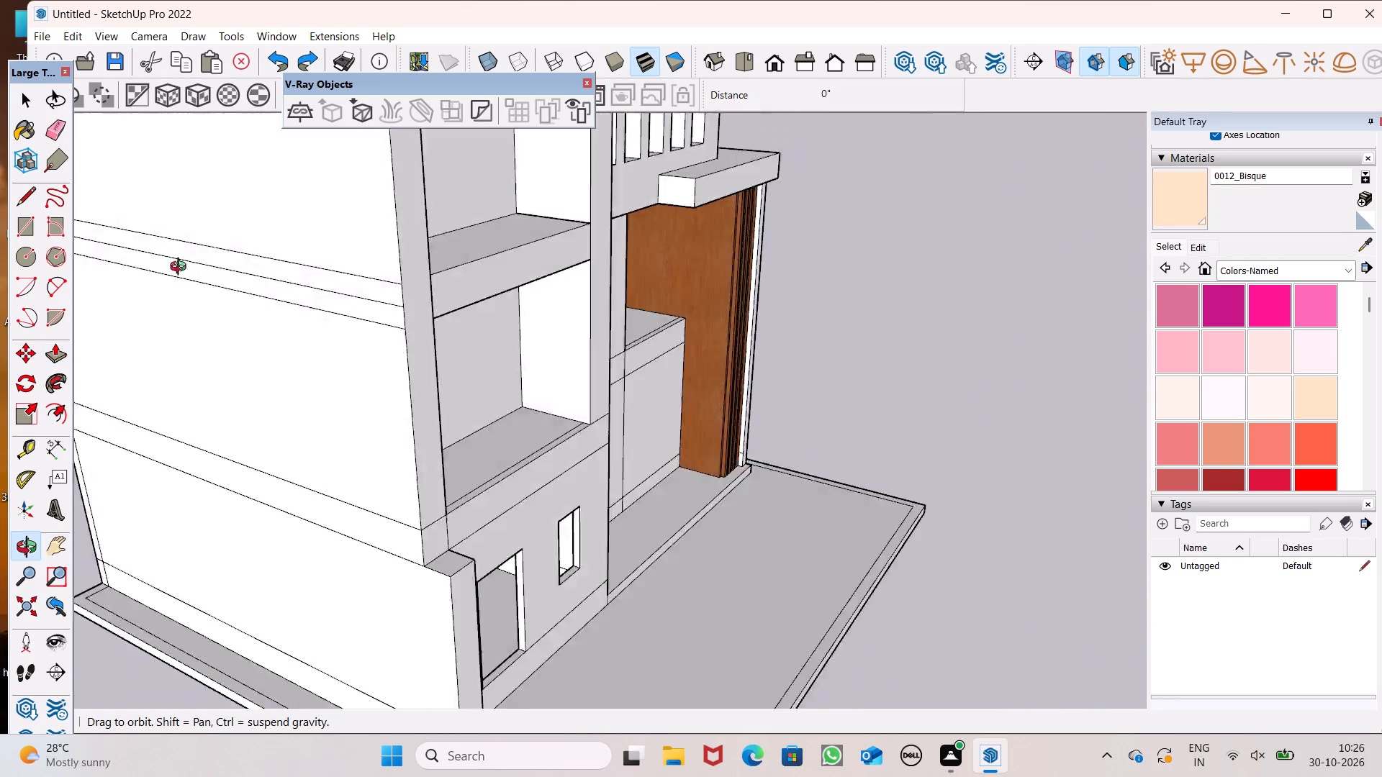
{"action": "middle_click_drag", "start_coordinate": [181, 268], "coordinate": [833, 383]}
{"action": "key", "text": "space"}
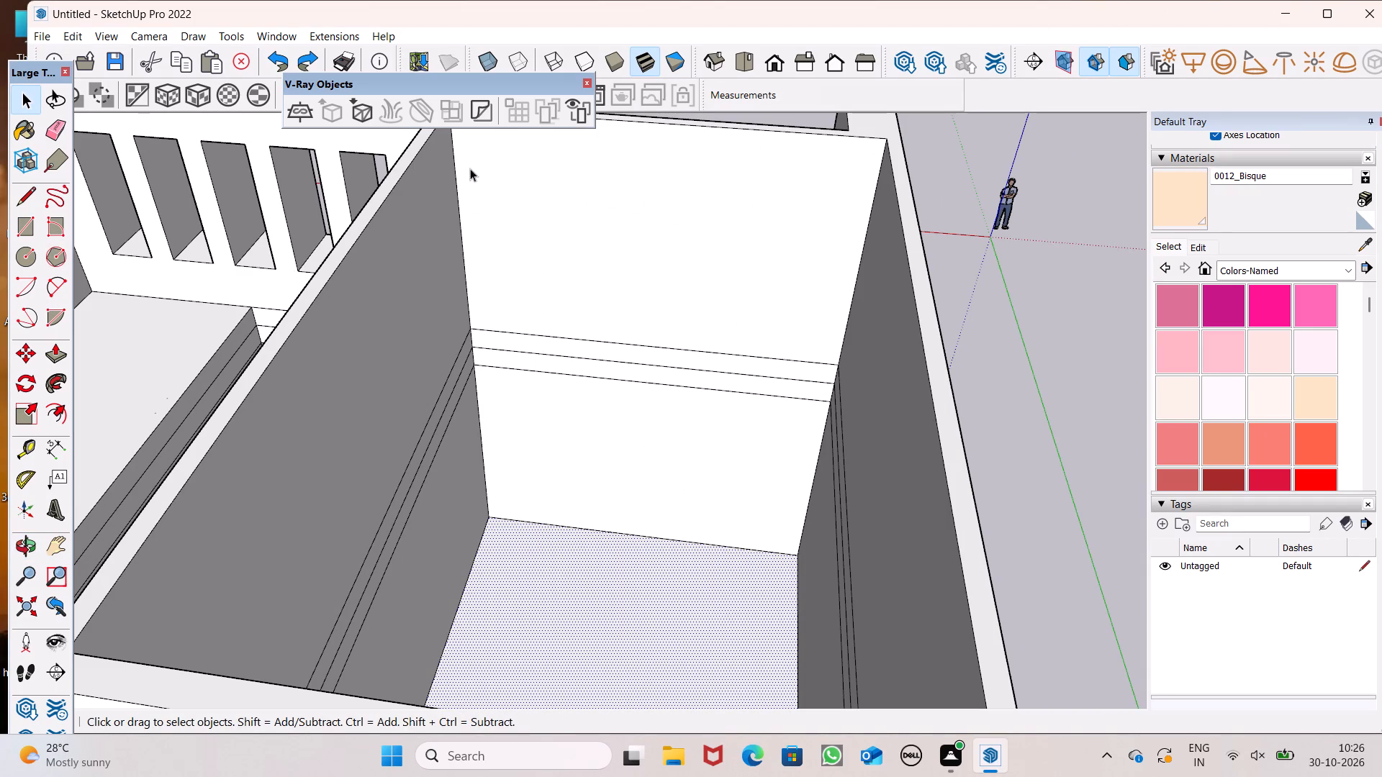
Draw a rectangle on the room side of the middle balcony's back wall, starting from its floor edge.
{"action": "left_click", "coordinate": [19, 227]}
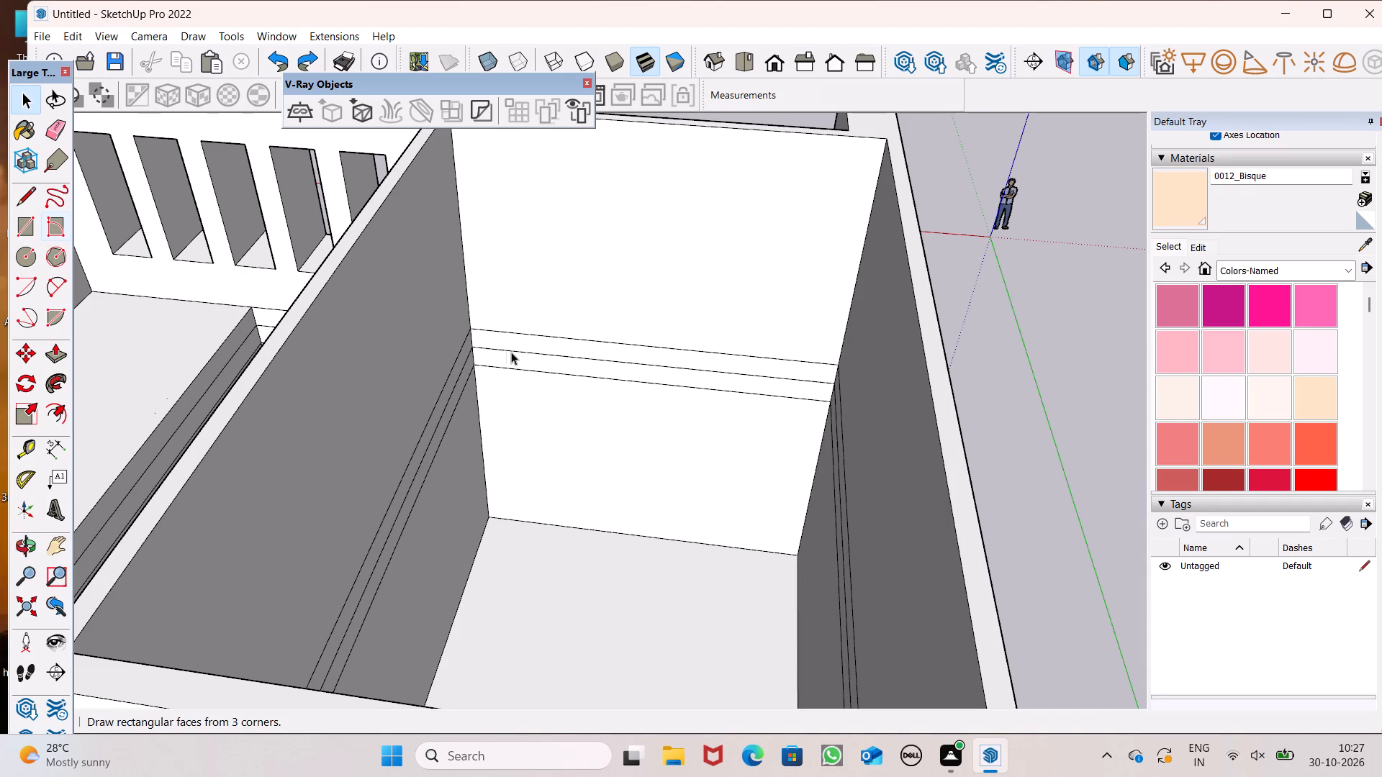
{"action": "left_click", "coordinate": [28, 242]}
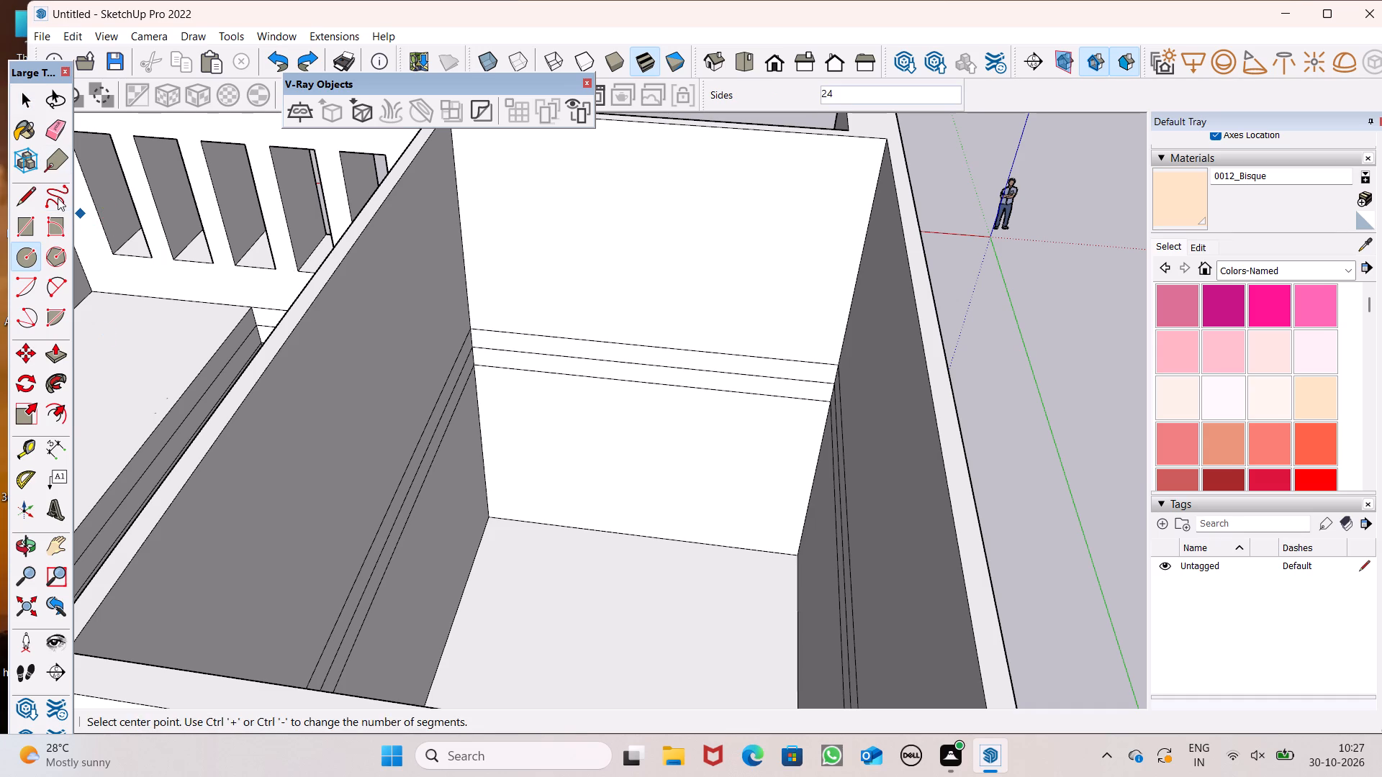
{"action": "left_click", "coordinate": [24, 226]}
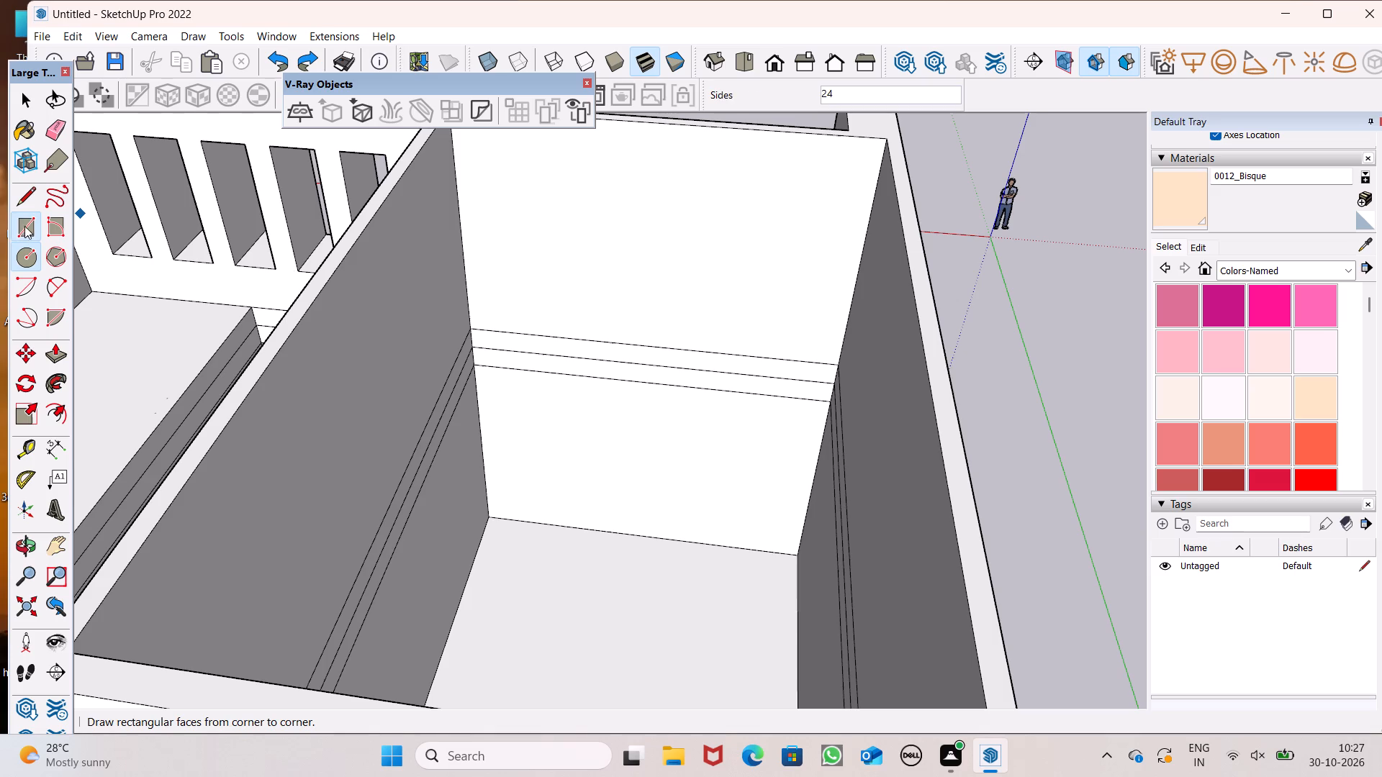
{"action": "middle_click_drag", "start_coordinate": [389, 346], "coordinate": [388, 327]}
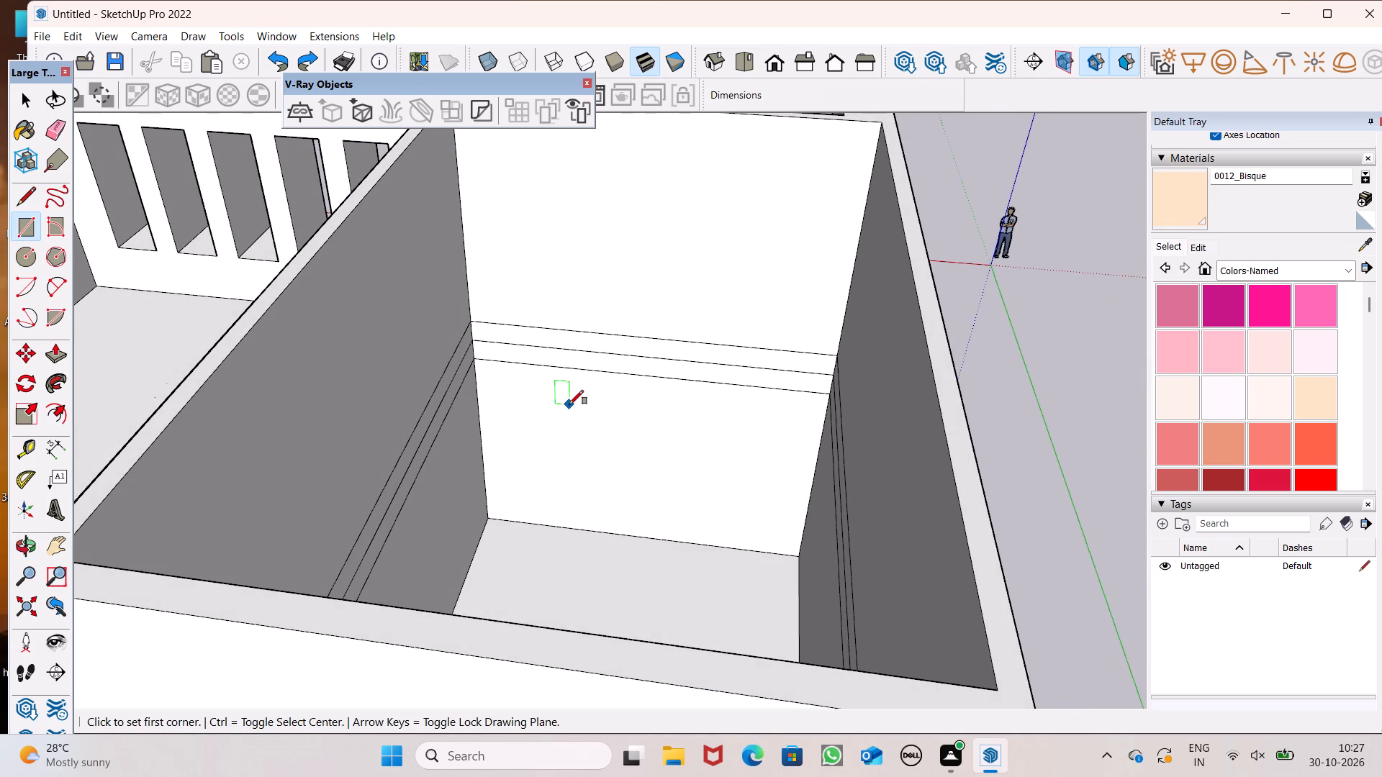
{"action": "scroll", "coordinate": [594, 425], "scroll_direction": "up", "scroll_amount": 5}
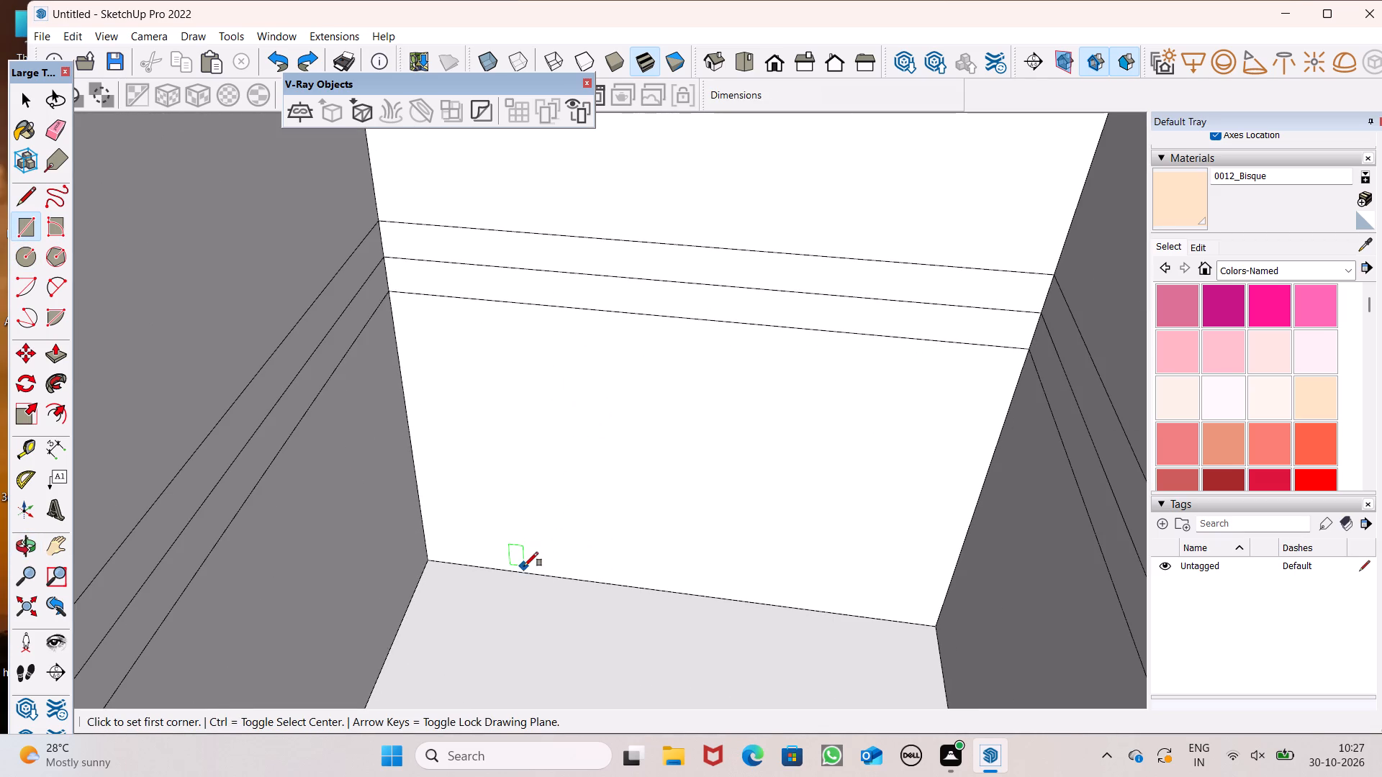
{"action": "left_click", "coordinate": [521, 569]}
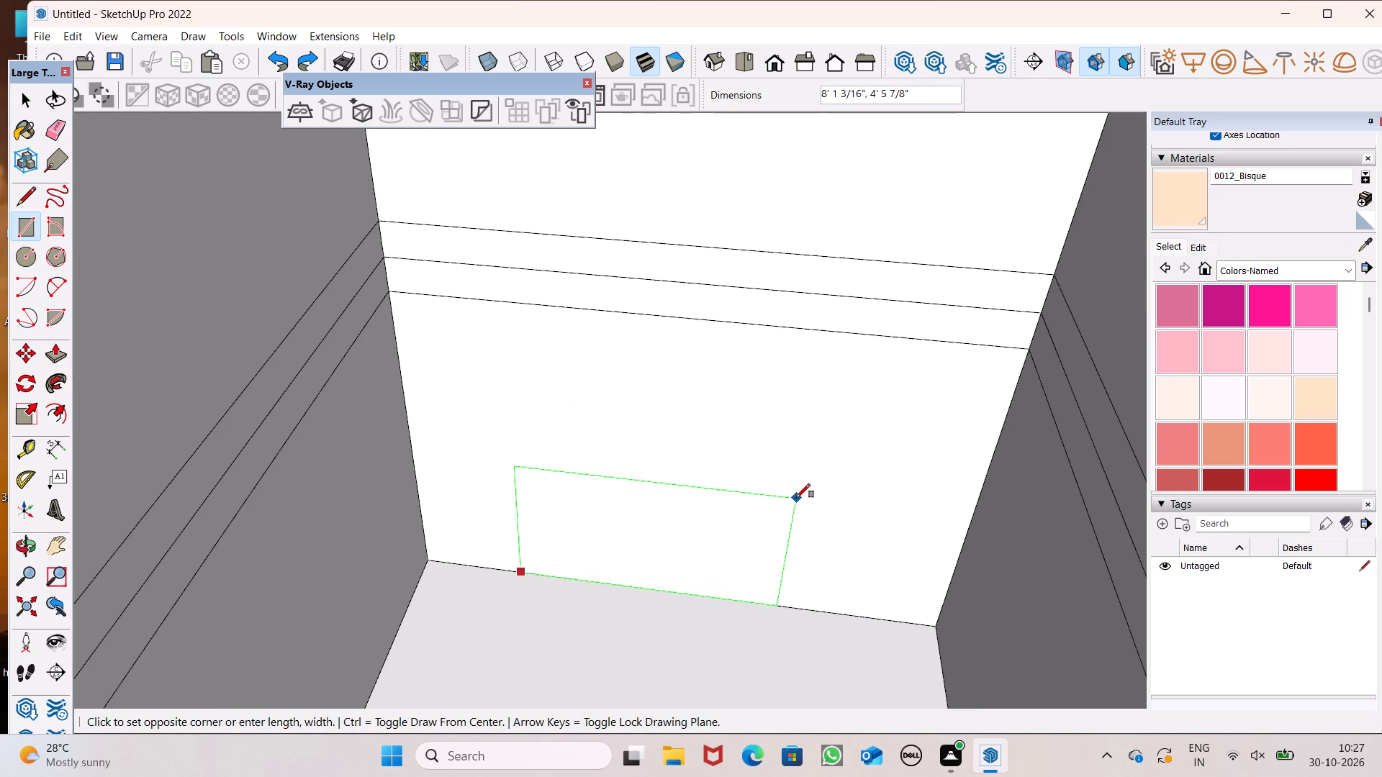
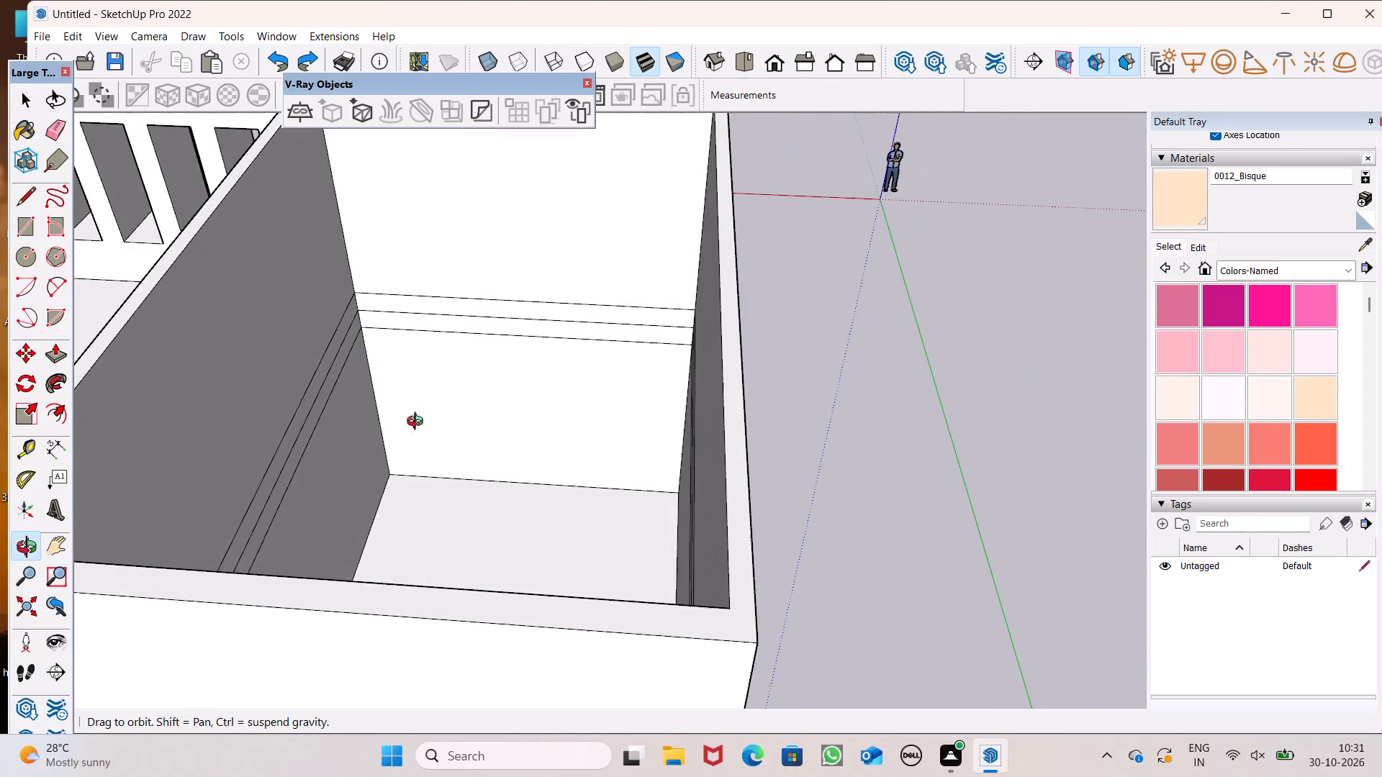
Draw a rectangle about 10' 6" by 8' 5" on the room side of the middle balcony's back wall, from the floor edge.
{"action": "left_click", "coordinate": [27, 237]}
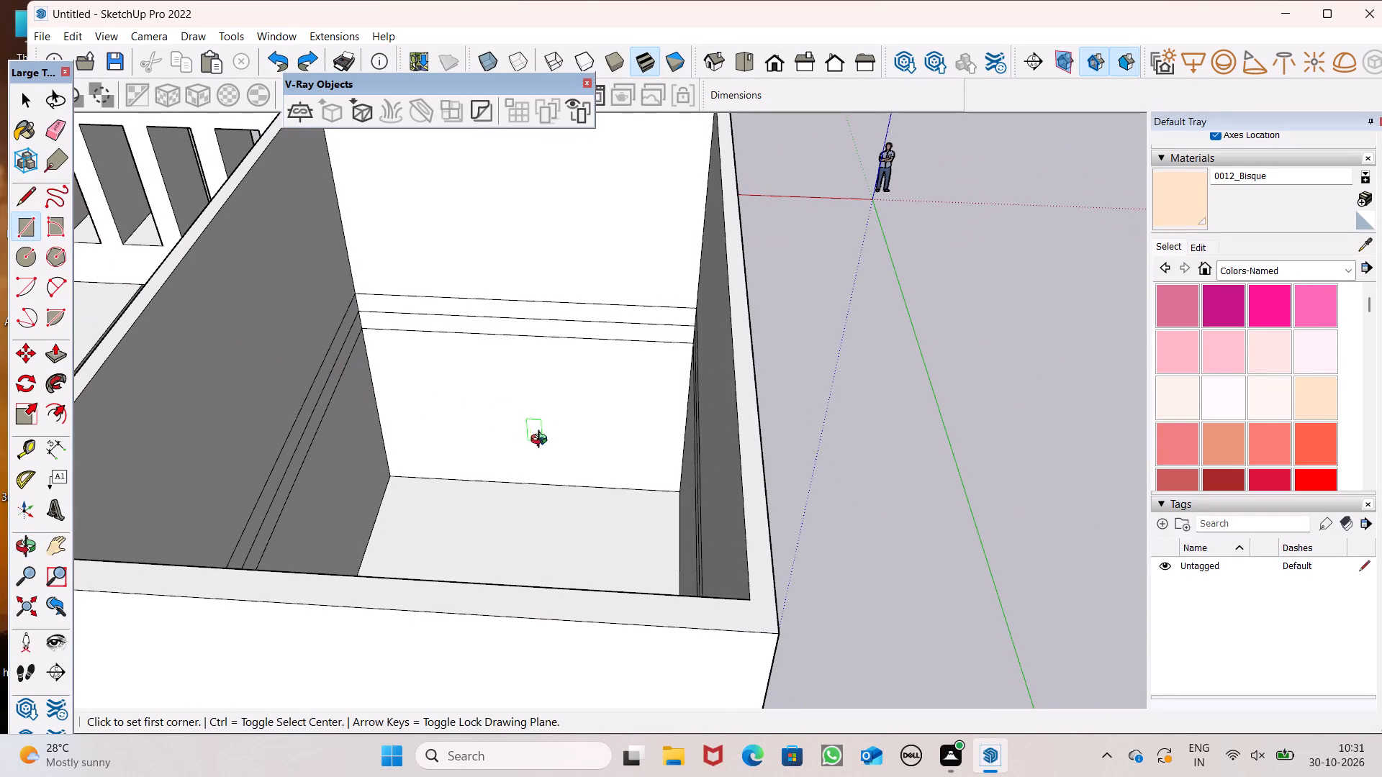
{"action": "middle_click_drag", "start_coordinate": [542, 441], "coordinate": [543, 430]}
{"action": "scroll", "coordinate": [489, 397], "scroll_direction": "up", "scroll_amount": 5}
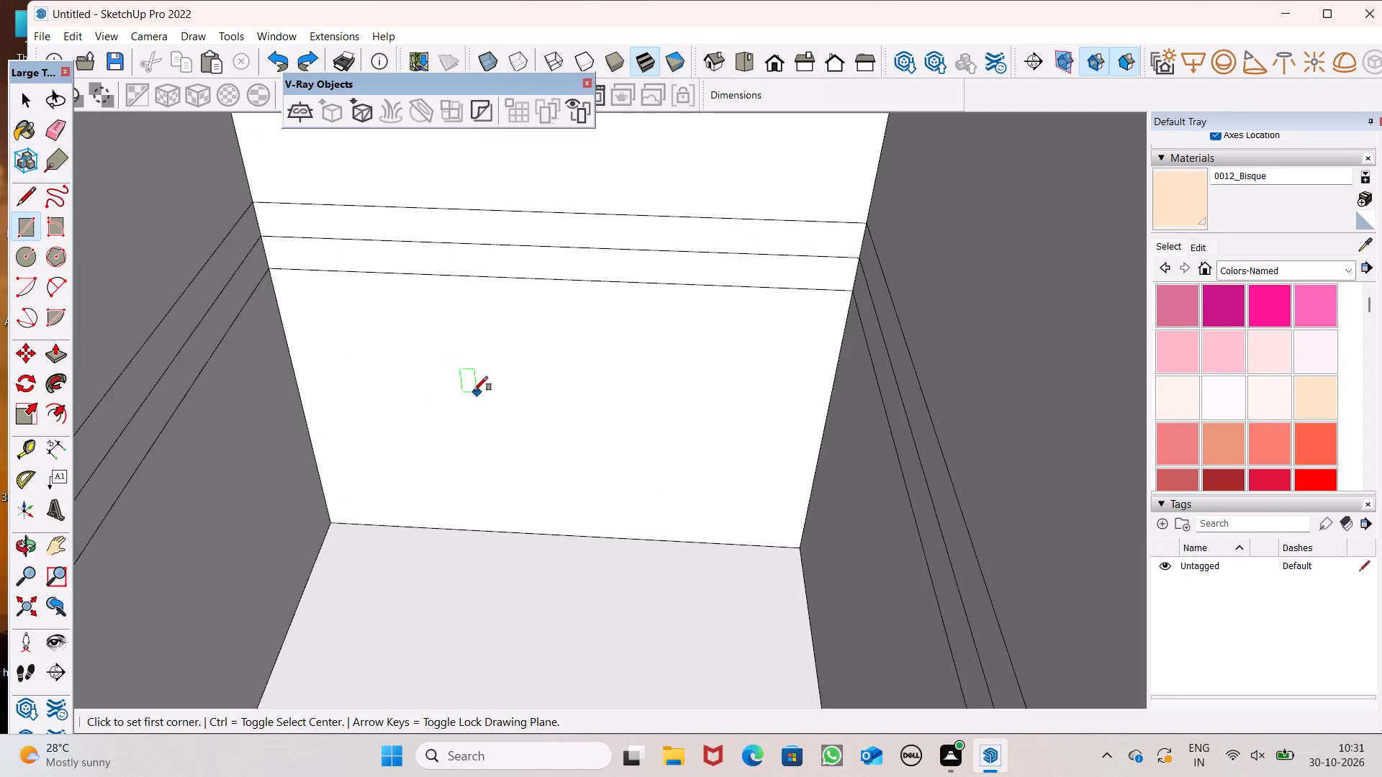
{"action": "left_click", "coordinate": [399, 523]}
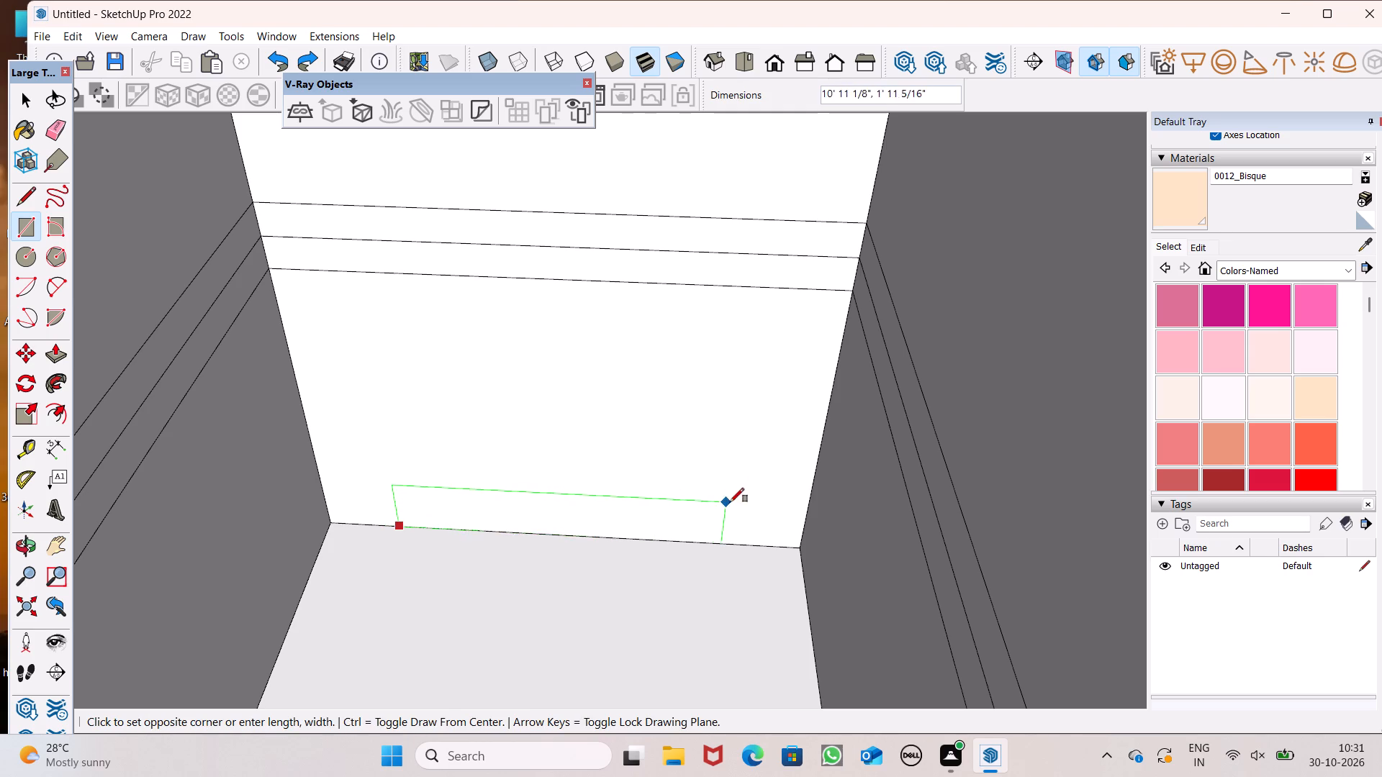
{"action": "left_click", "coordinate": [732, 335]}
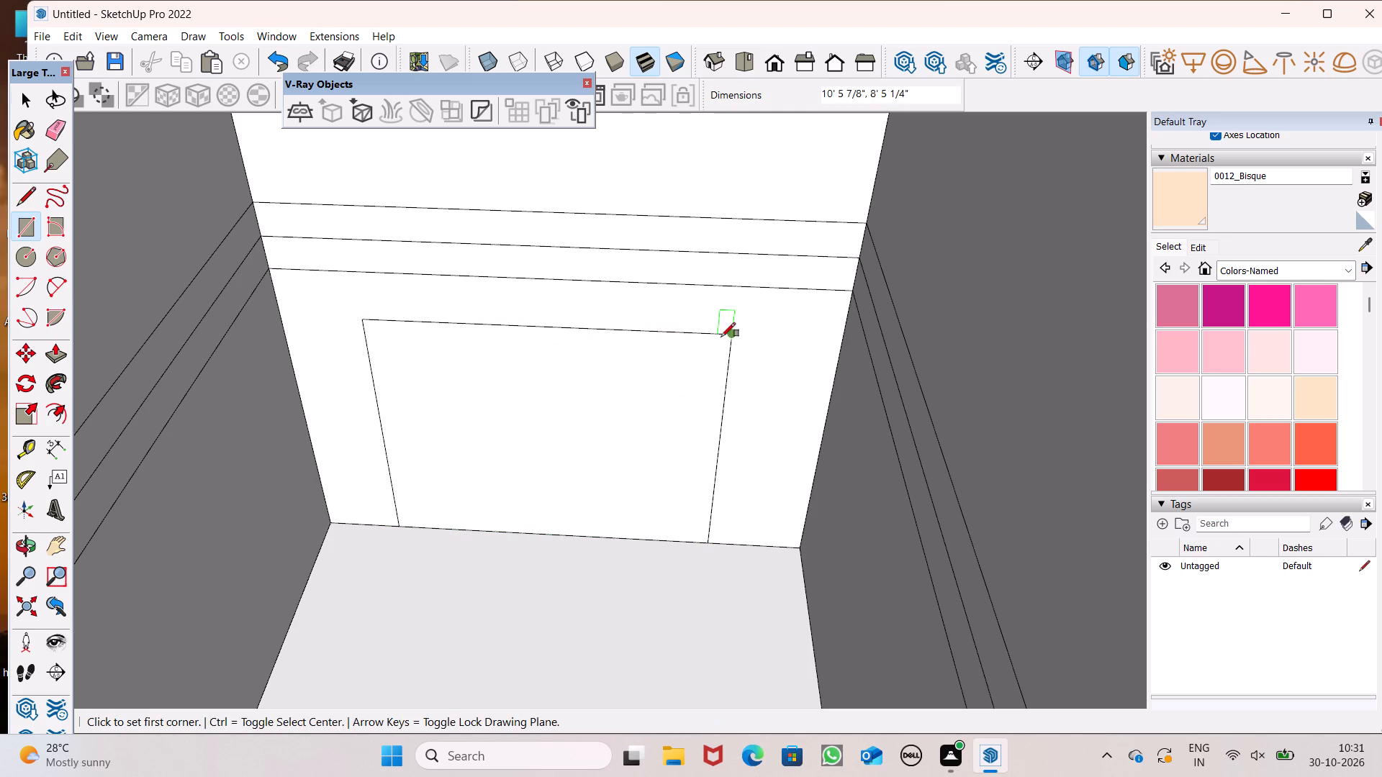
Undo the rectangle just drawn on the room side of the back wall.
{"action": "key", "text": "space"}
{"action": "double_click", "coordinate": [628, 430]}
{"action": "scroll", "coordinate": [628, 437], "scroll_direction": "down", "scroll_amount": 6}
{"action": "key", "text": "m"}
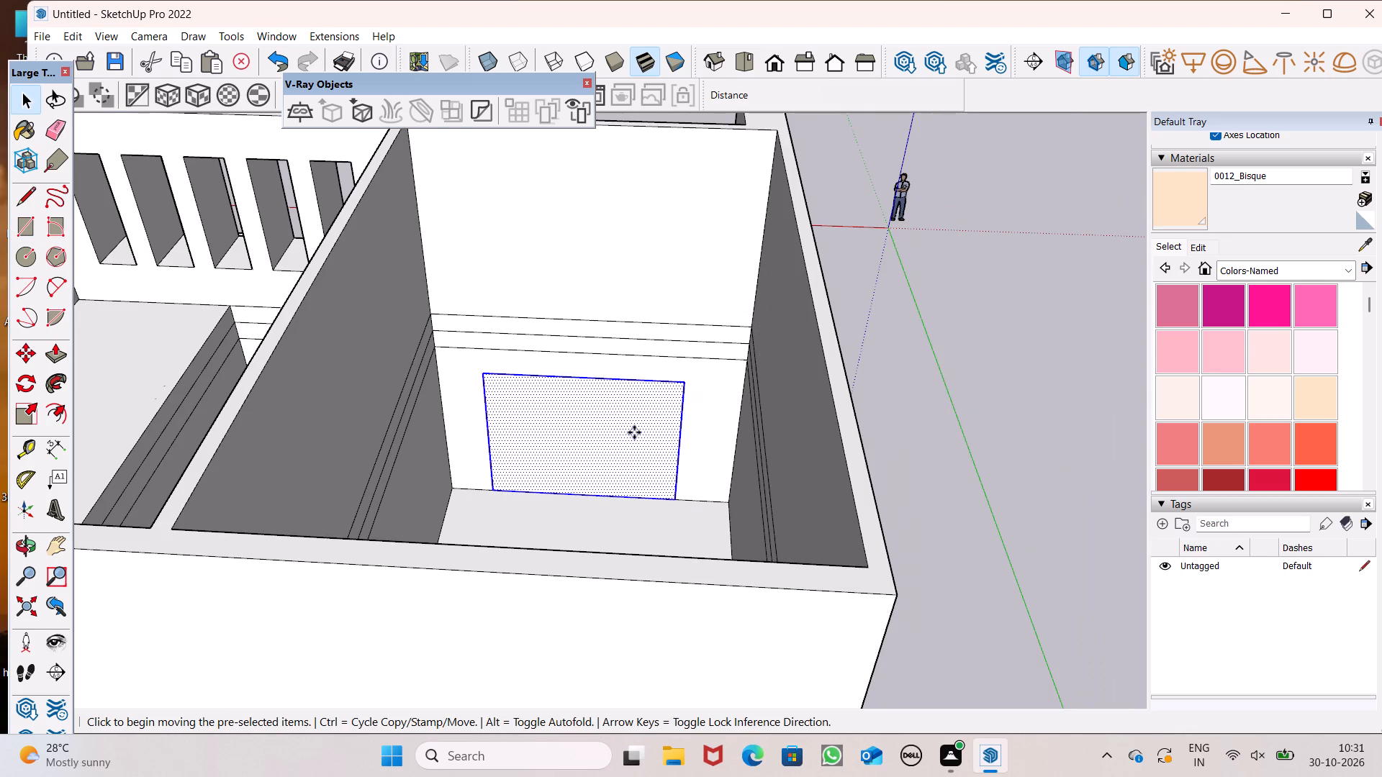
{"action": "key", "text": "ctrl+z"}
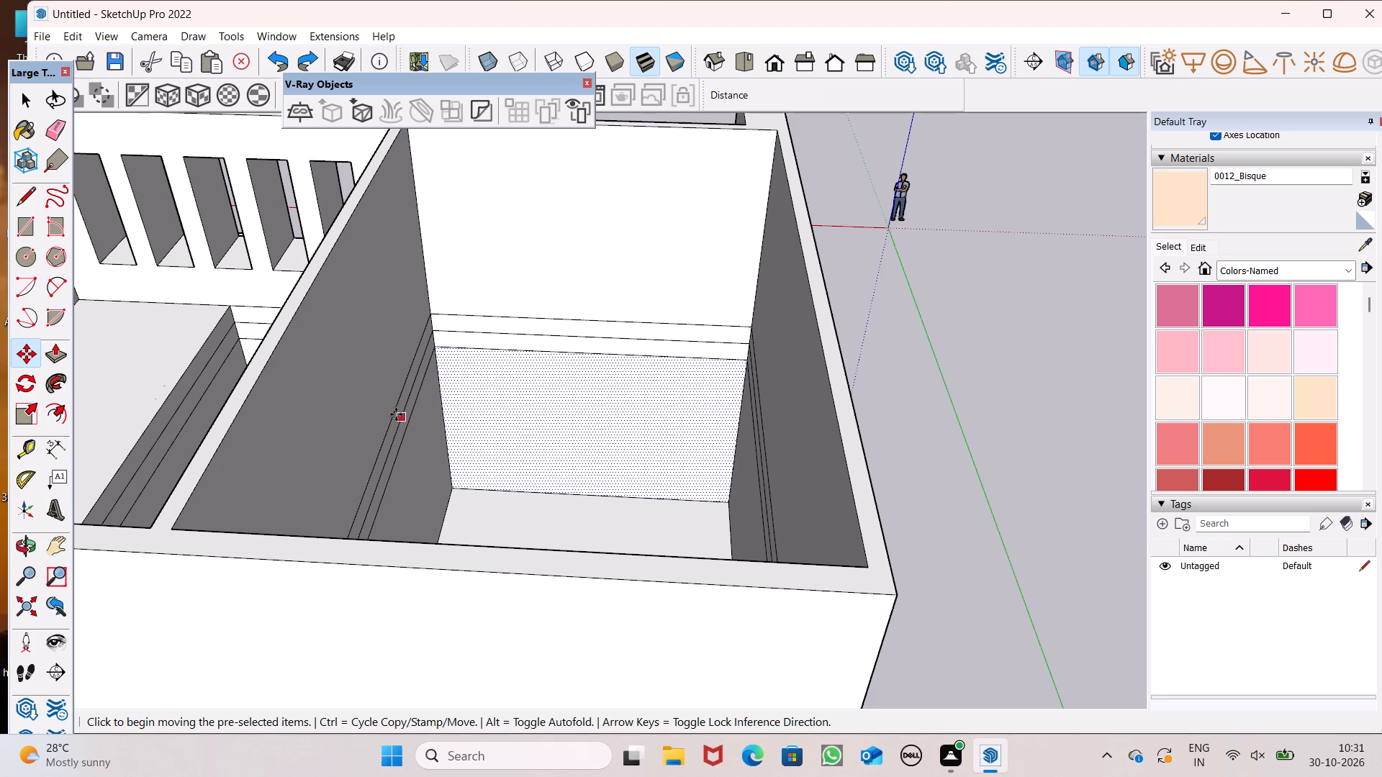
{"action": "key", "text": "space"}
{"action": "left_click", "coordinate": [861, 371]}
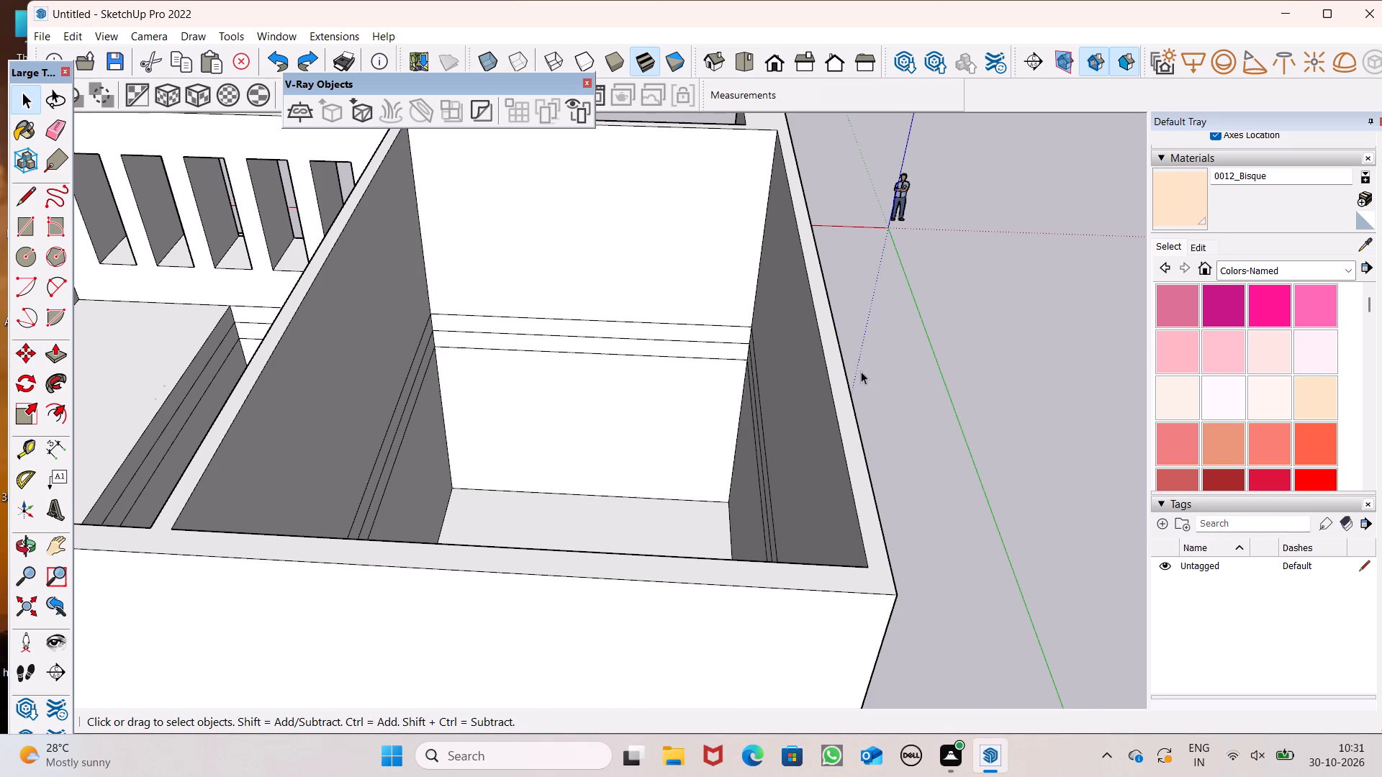
Draw a rectangle about 9' 11" by 7' 7" on the room side of the back wall, starting from its floor edge.
{"action": "scroll", "coordinate": [580, 376], "scroll_direction": "up", "scroll_amount": 1}
{"action": "left_click", "coordinate": [23, 234]}
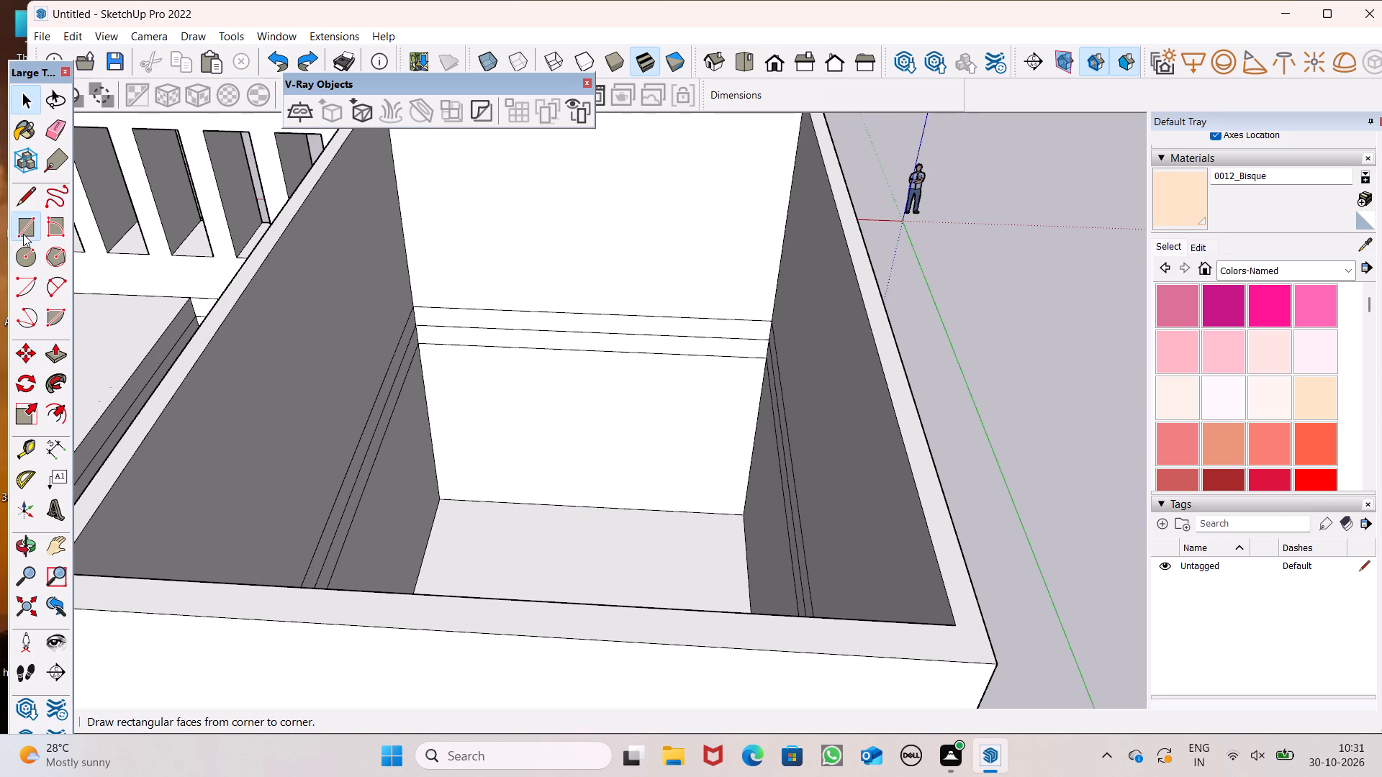
{"action": "left_click", "coordinate": [495, 501]}
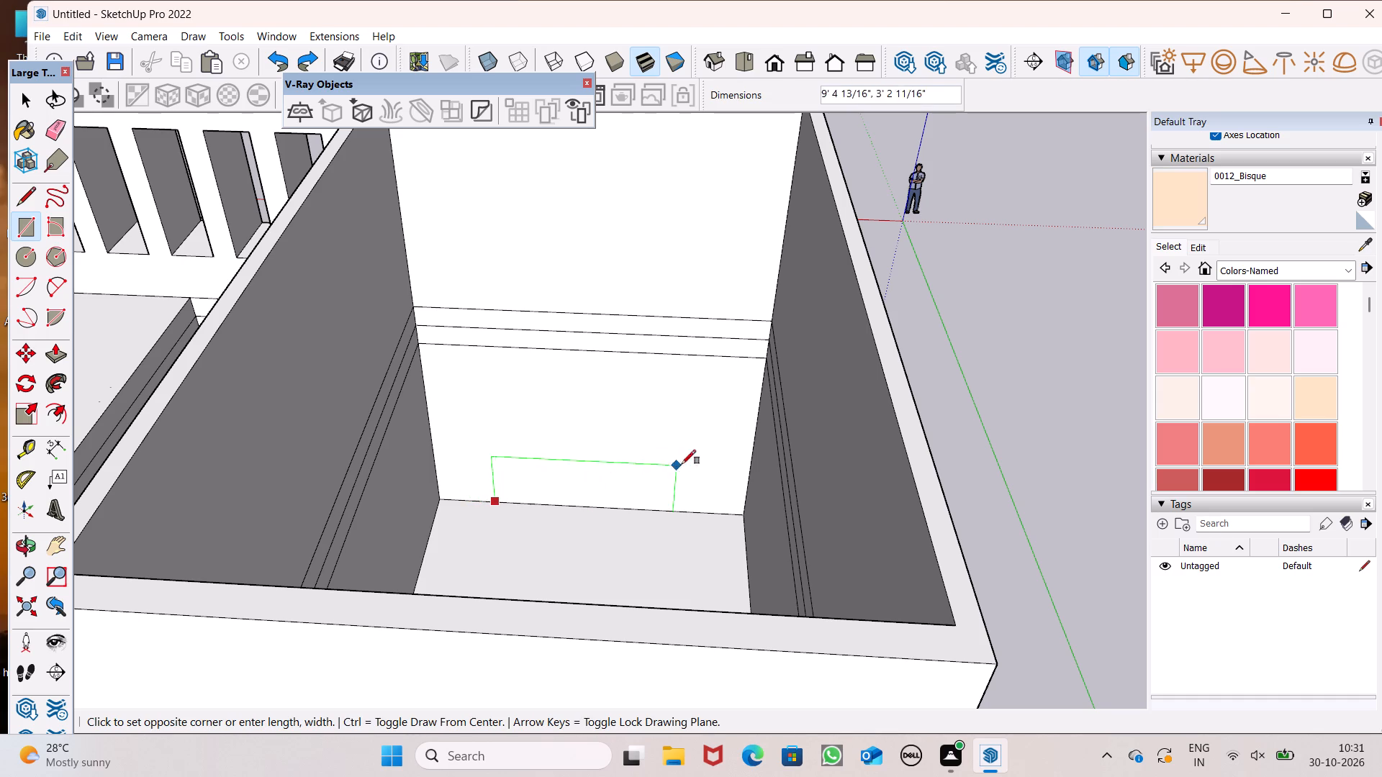
{"action": "left_click", "coordinate": [695, 397]}
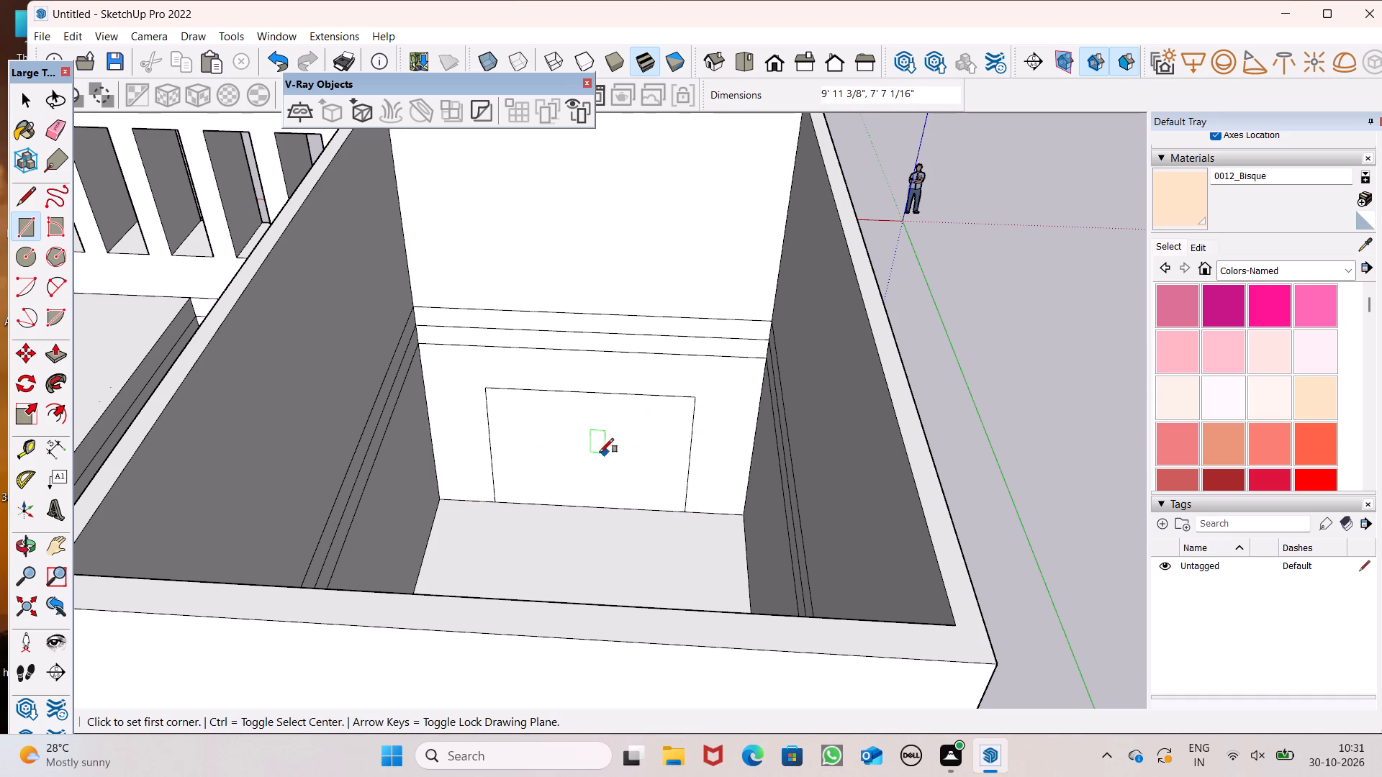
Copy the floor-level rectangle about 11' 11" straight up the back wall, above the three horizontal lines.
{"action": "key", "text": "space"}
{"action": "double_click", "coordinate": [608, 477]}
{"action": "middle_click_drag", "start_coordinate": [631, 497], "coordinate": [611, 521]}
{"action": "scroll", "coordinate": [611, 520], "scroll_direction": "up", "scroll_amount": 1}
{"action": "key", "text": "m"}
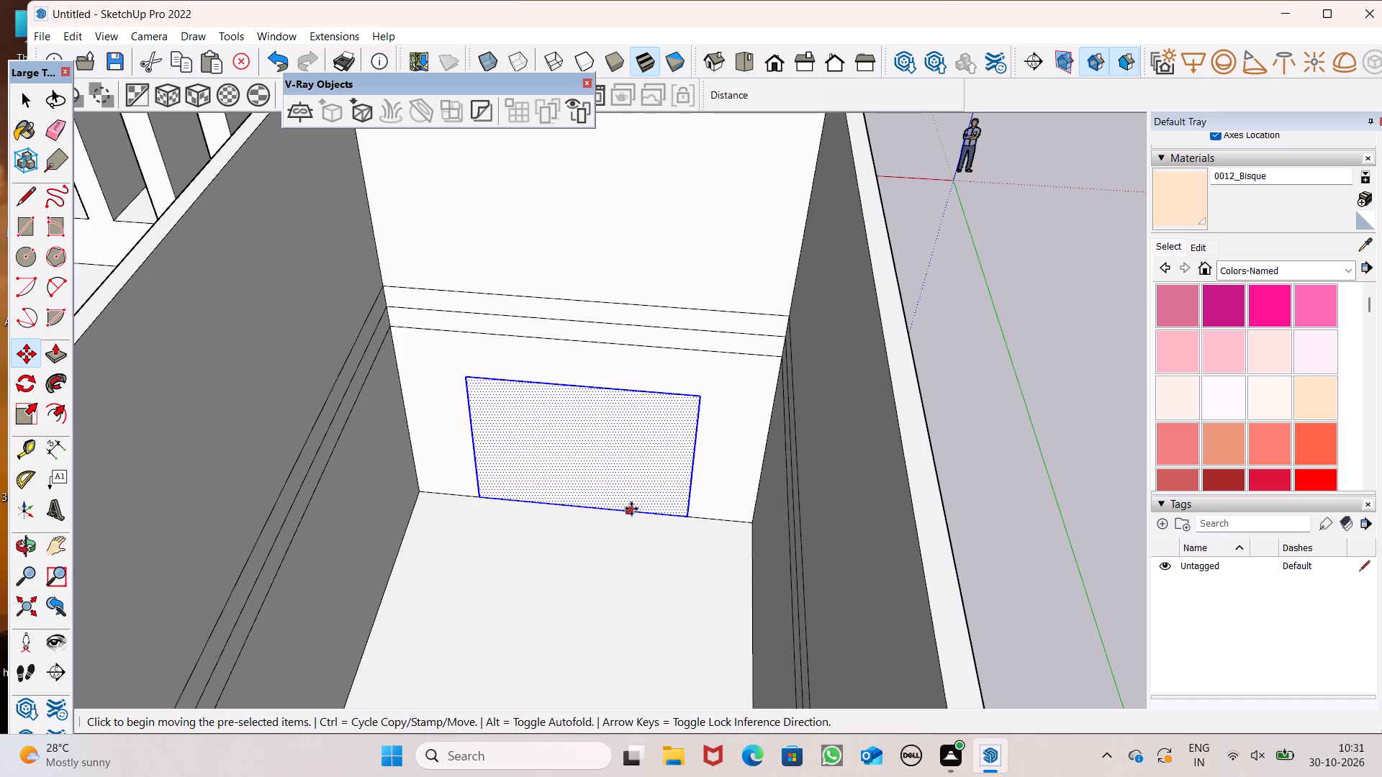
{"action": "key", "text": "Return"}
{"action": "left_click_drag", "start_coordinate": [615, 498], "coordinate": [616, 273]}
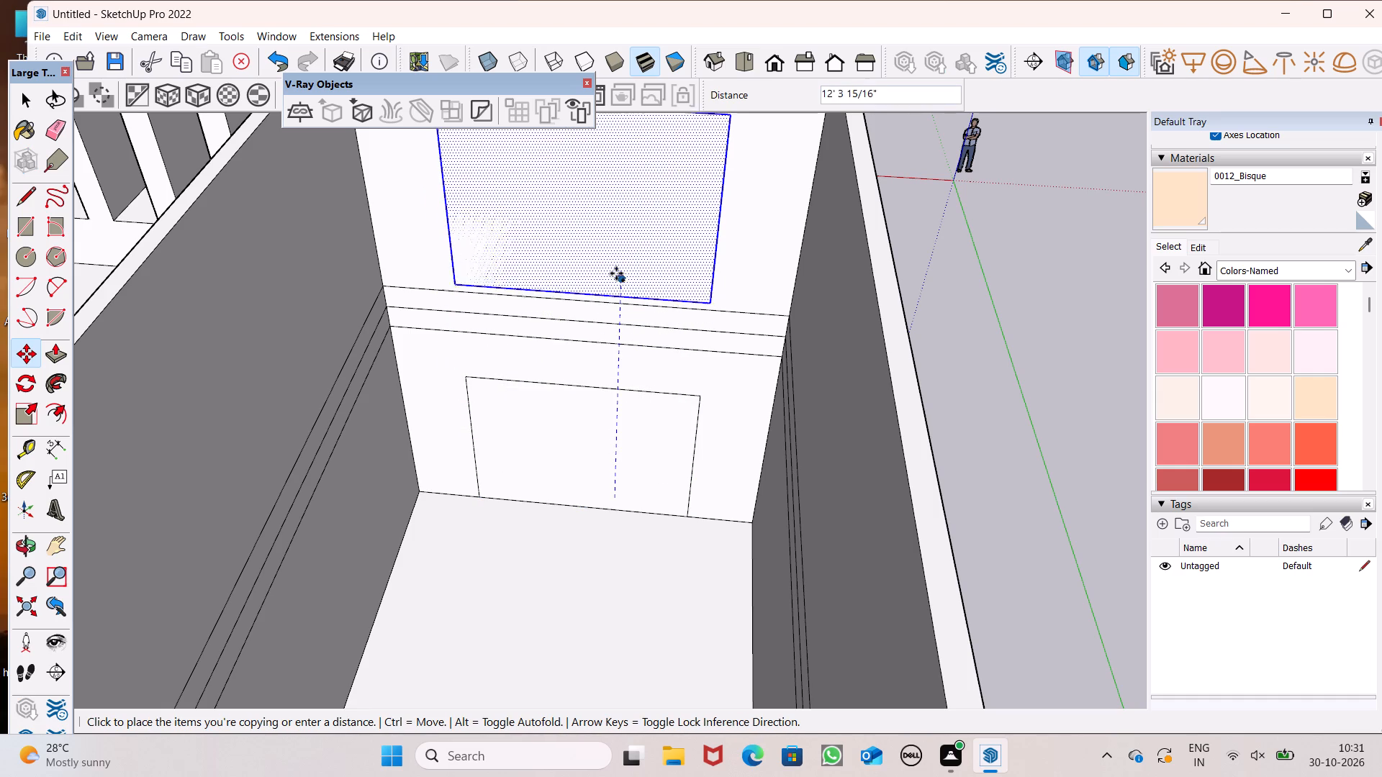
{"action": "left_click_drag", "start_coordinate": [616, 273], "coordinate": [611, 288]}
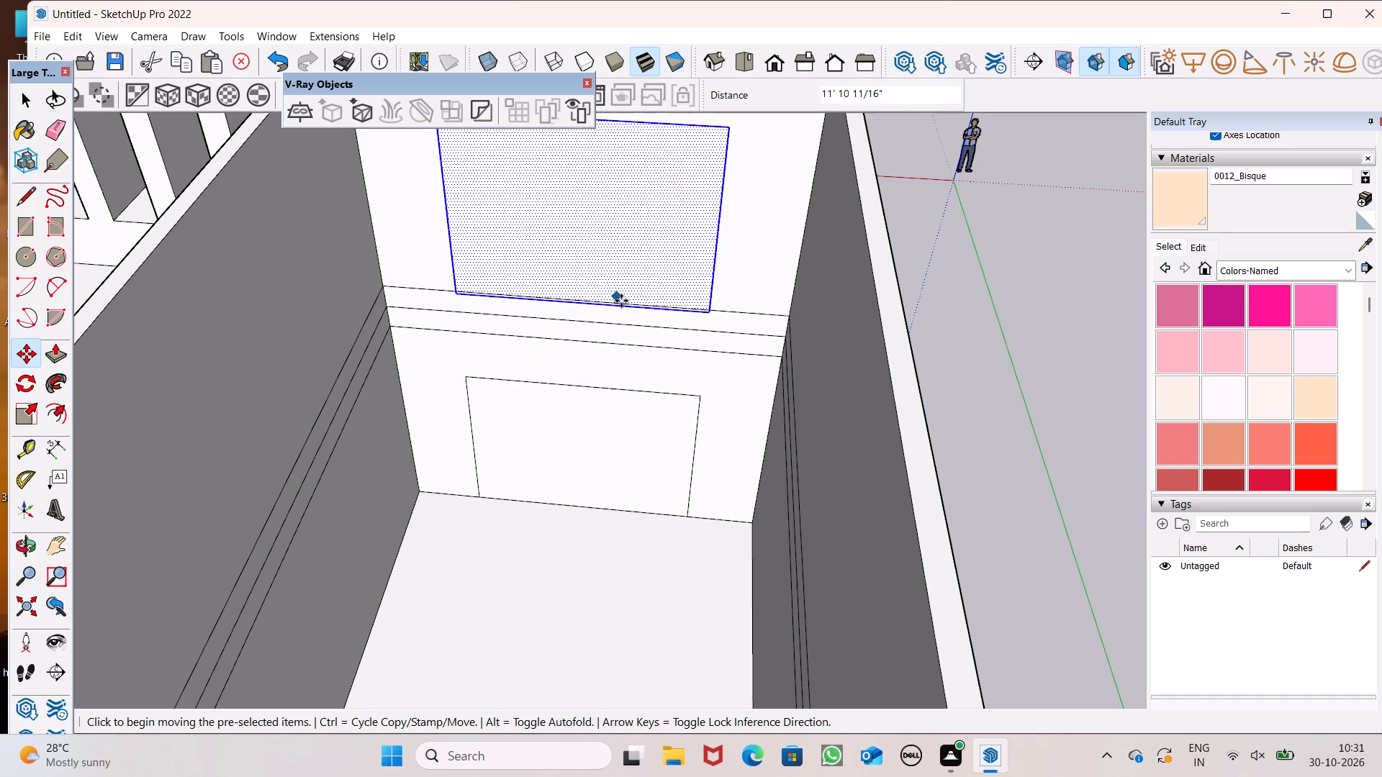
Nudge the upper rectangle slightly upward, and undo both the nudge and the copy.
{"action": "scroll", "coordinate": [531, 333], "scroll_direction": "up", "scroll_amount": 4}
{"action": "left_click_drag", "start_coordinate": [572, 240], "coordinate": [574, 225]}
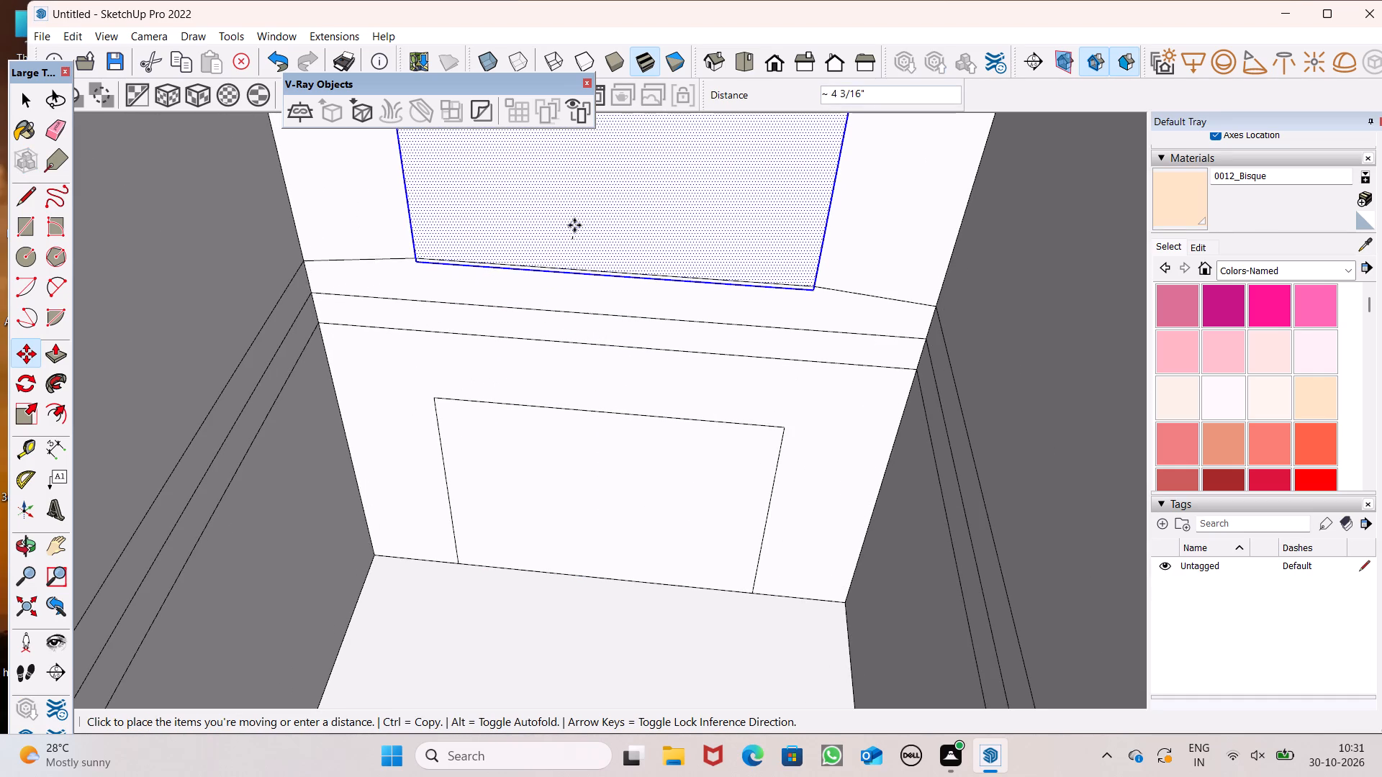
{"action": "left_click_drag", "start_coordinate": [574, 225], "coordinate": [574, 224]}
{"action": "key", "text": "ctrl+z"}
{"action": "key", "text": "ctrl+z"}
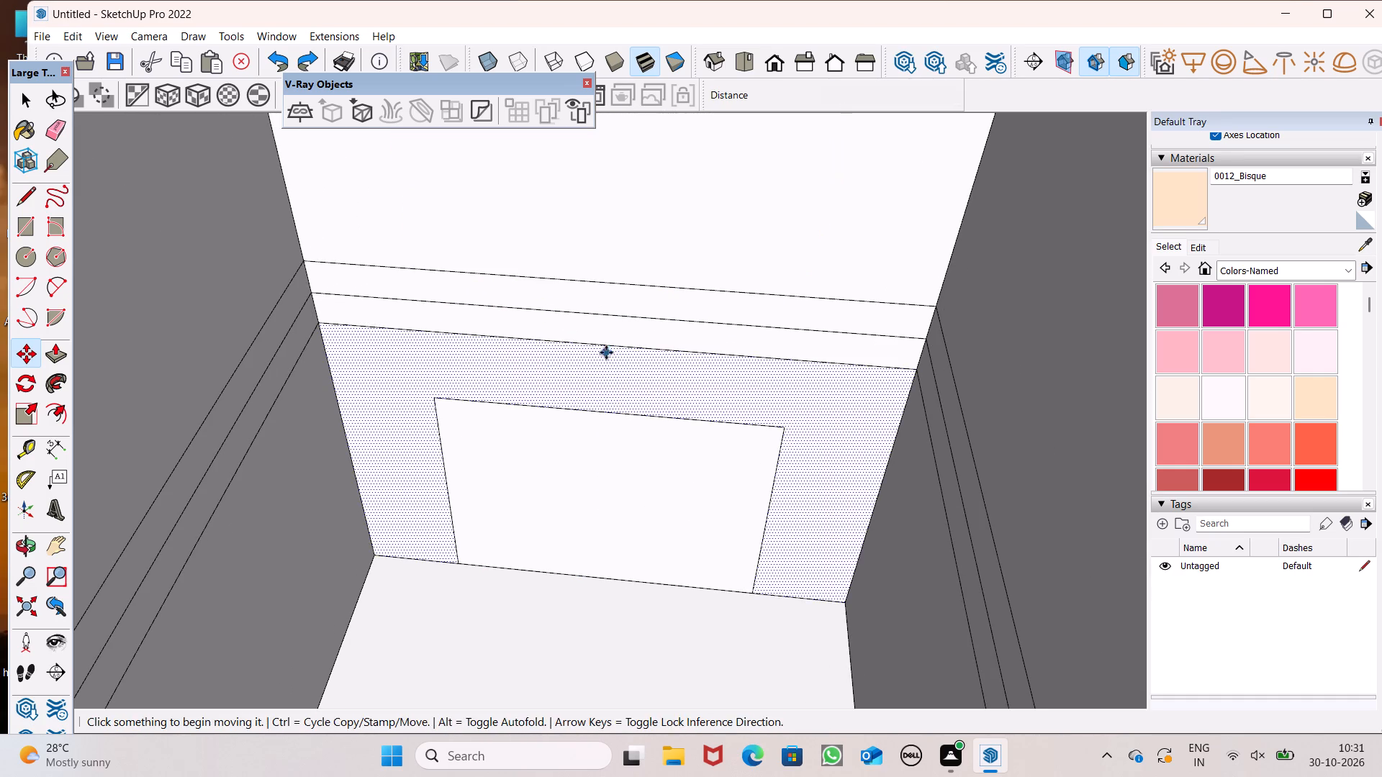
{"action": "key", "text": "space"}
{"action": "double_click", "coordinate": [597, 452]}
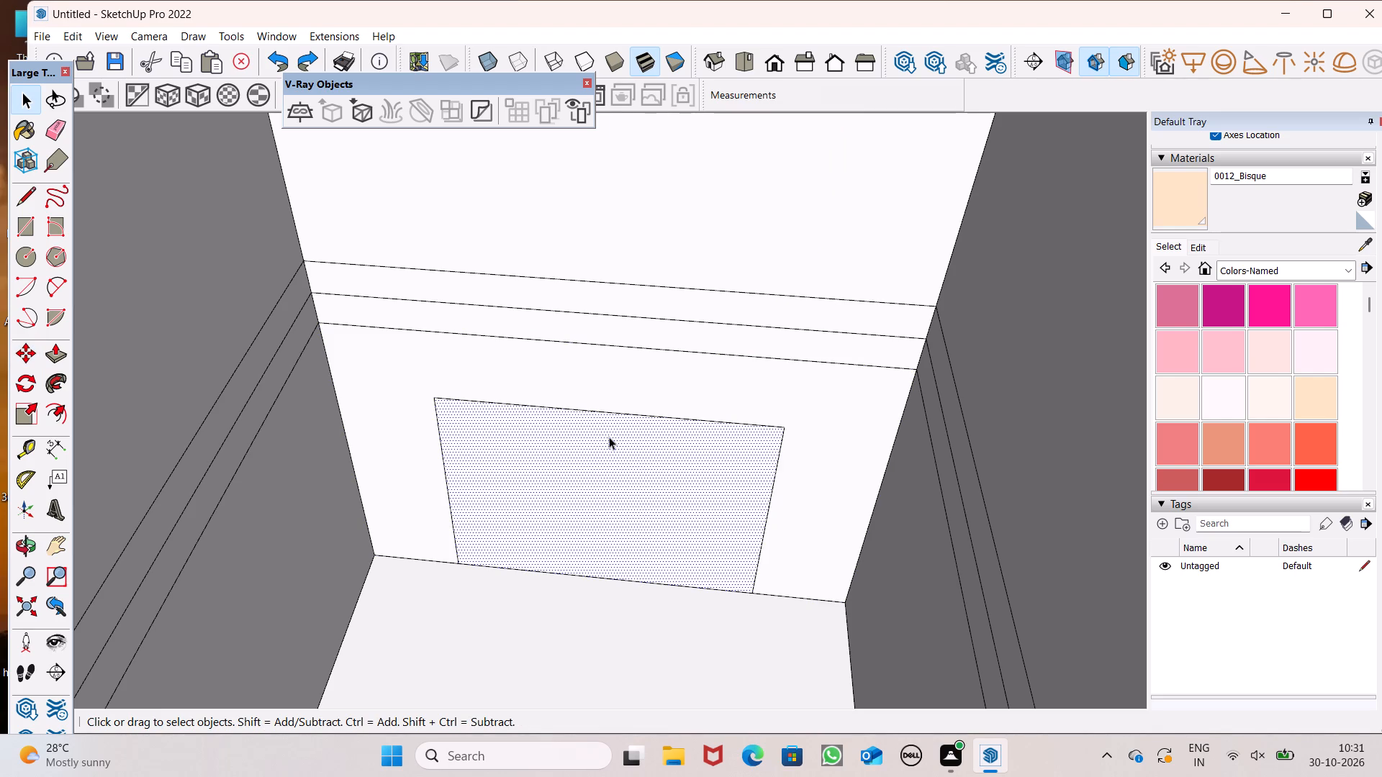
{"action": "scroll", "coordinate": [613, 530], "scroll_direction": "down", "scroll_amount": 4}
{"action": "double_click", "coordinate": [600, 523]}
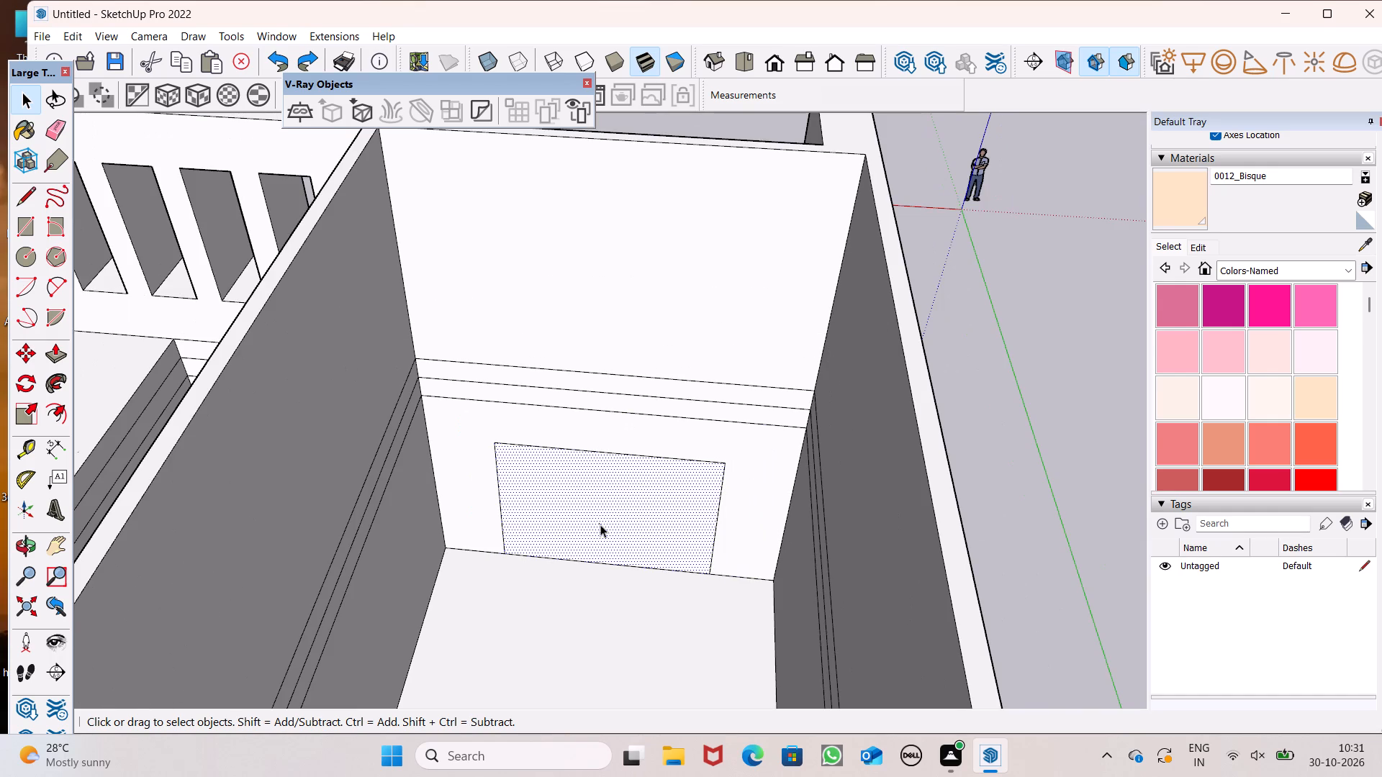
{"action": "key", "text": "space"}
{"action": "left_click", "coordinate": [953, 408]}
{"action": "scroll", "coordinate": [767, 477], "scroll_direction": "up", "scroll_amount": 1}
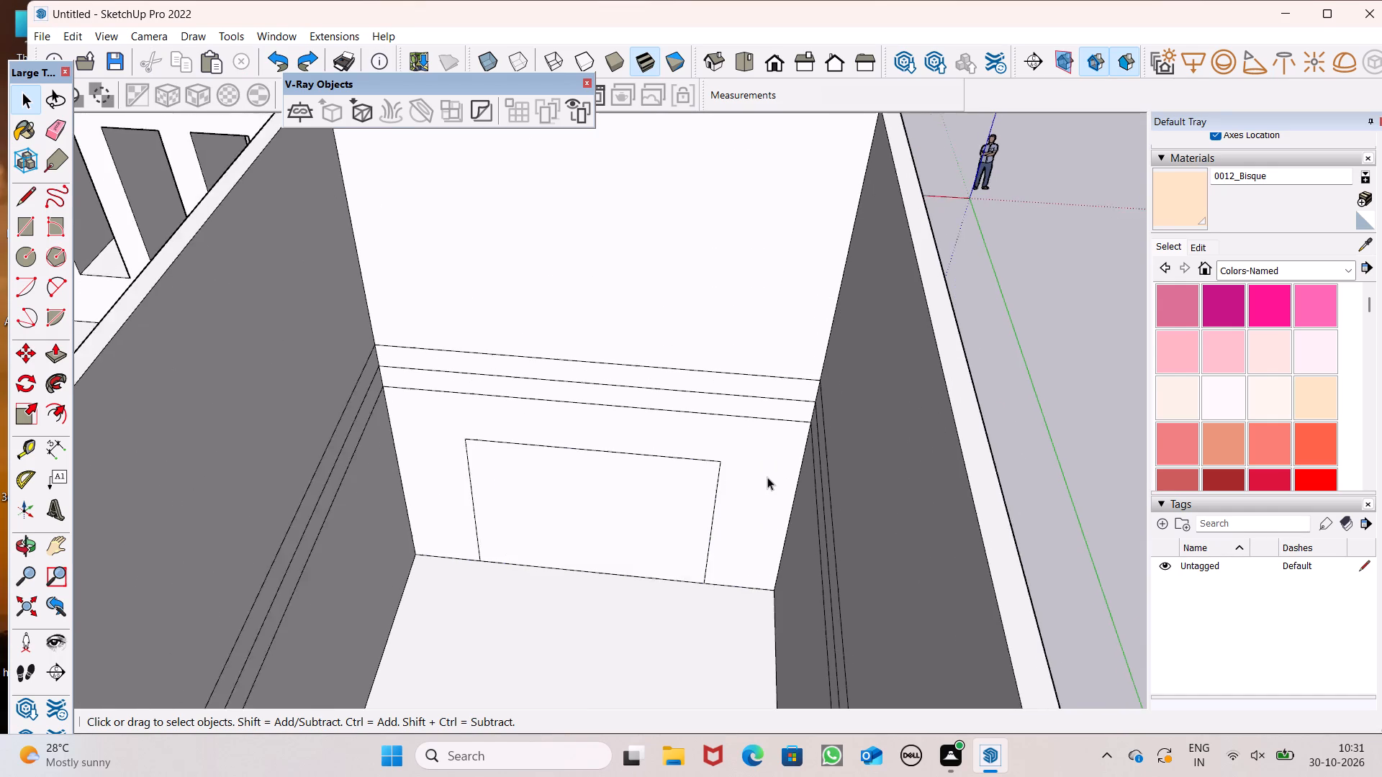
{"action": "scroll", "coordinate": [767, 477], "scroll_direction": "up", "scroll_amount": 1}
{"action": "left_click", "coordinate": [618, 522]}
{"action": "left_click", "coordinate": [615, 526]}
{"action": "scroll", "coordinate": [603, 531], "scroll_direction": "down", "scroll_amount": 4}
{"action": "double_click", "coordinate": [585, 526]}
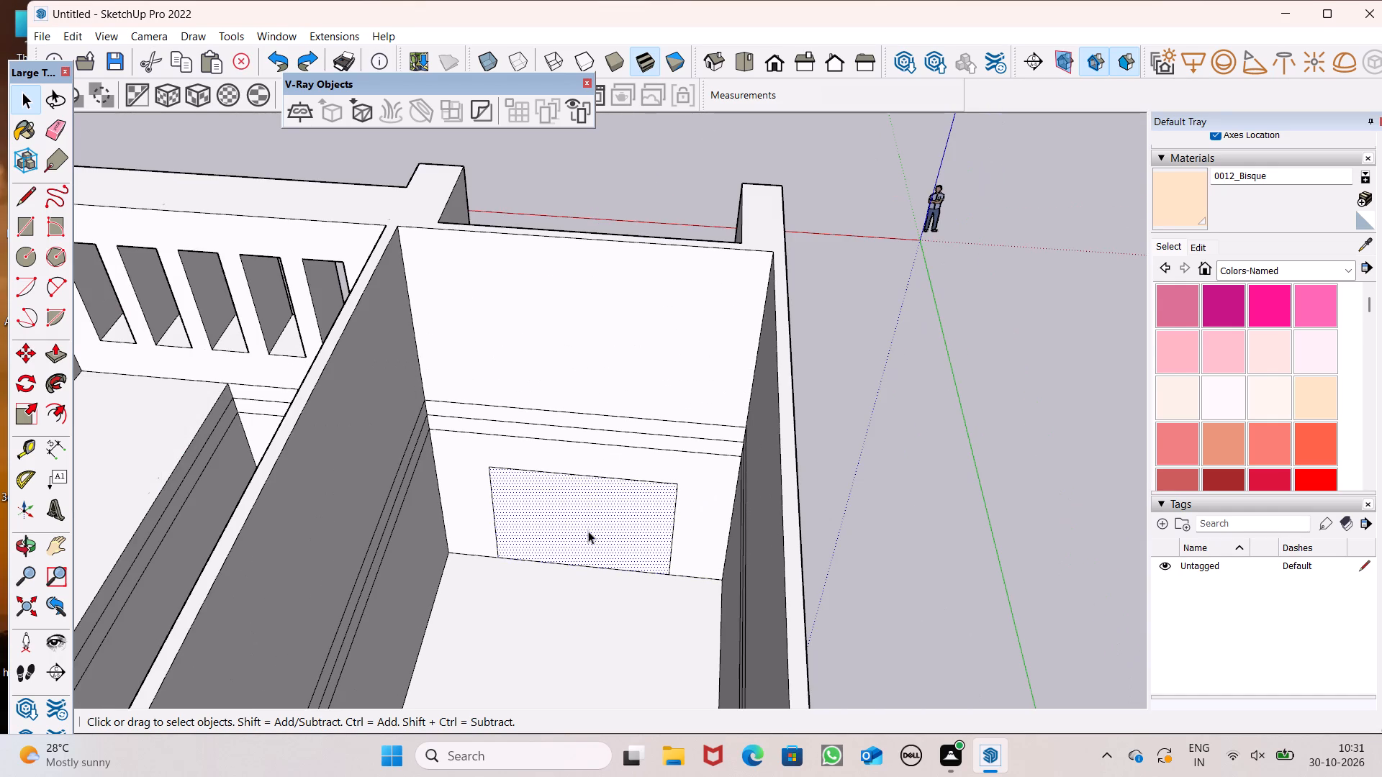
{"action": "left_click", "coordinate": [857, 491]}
Copy the floor-level rectangle with its edges about 12' 2" up the back wall, just above the horizontal lines.
{"action": "double_click", "coordinate": [643, 506]}
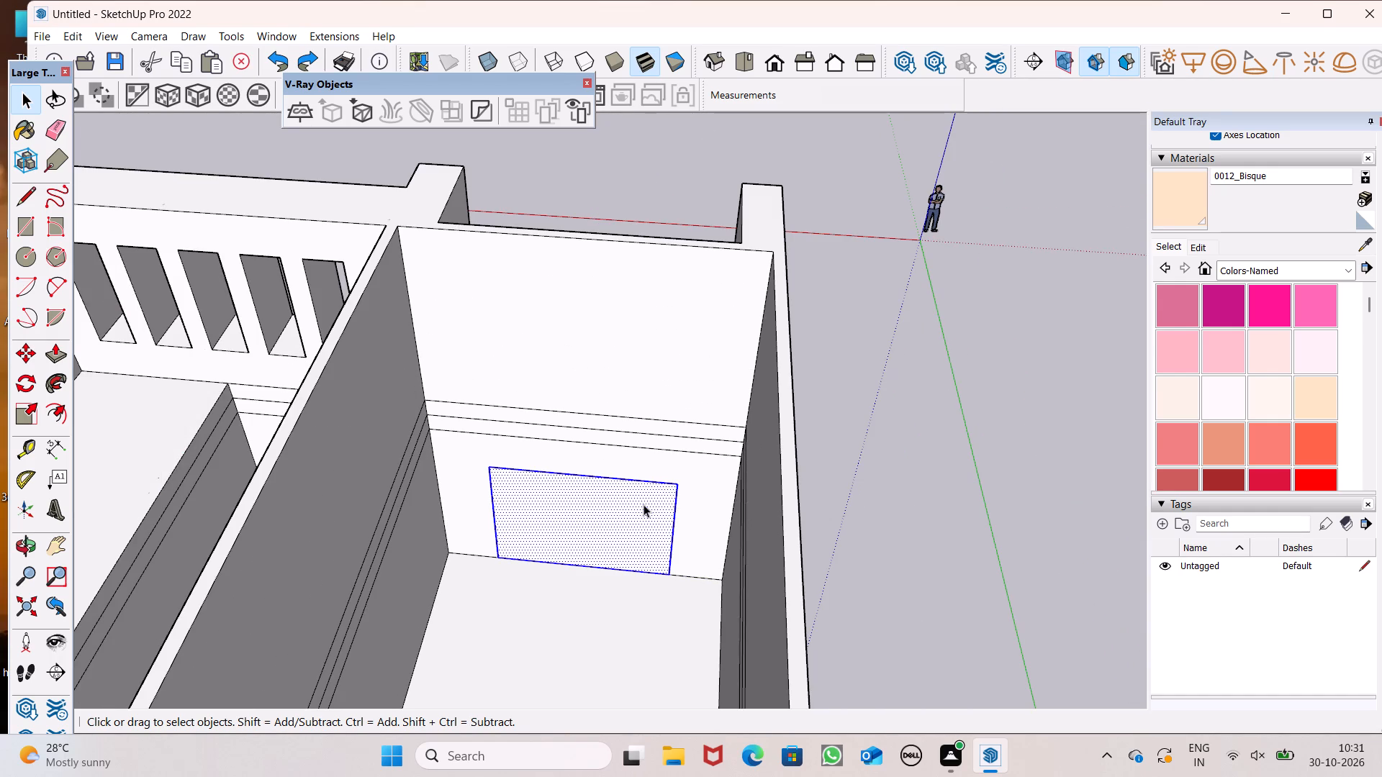
{"action": "key", "text": "m"}
{"action": "key", "text": "Return"}
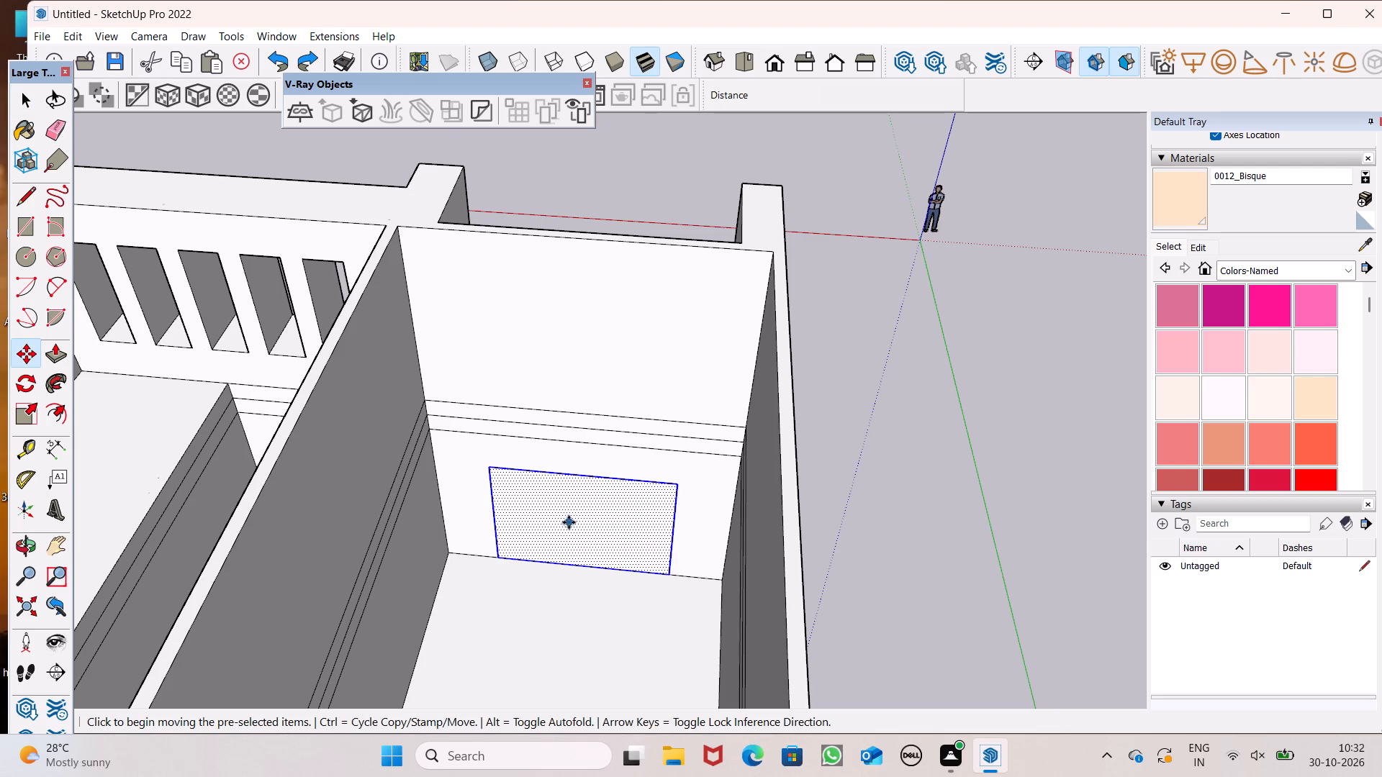
{"action": "scroll", "coordinate": [569, 522], "scroll_direction": "up", "scroll_amount": 6}
{"action": "scroll", "coordinate": [579, 534], "scroll_direction": "down", "scroll_amount": 6}
{"action": "middle_click", "coordinate": [600, 543]}
{"action": "scroll", "coordinate": [601, 542], "scroll_direction": "up", "scroll_amount": 1}
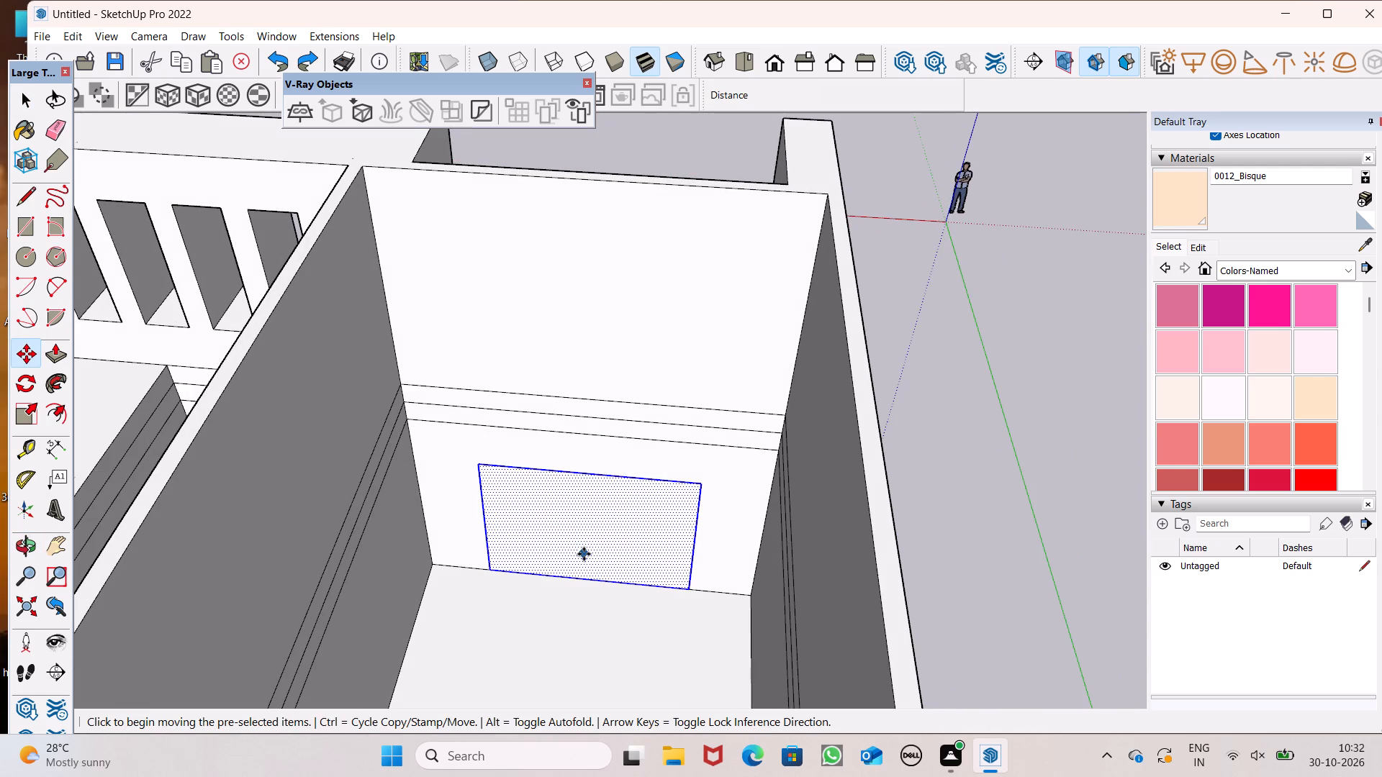
{"action": "left_click", "coordinate": [584, 553]}
{"action": "left_click_drag", "start_coordinate": [592, 558], "coordinate": [592, 558]}
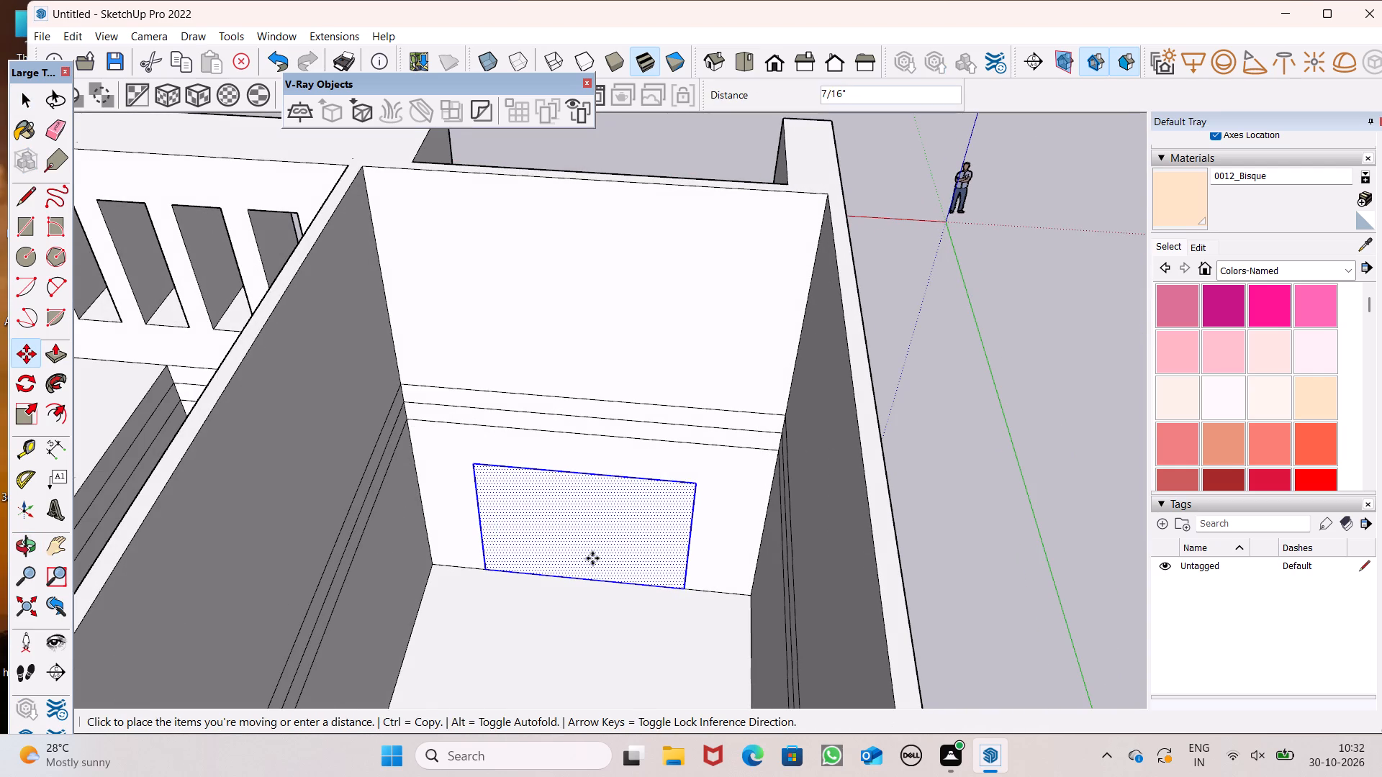
{"action": "left_click_drag", "start_coordinate": [592, 558], "coordinate": [579, 365]}
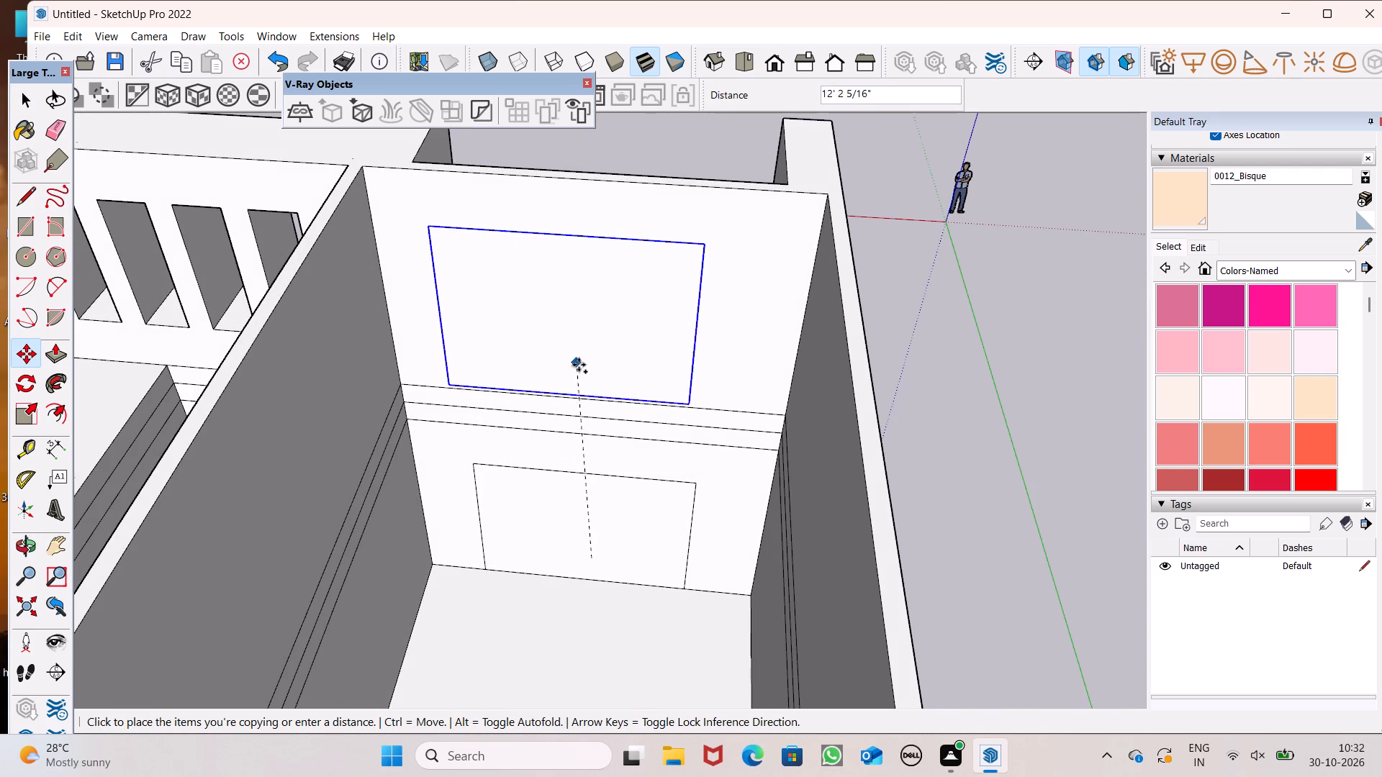
{"action": "left_click_drag", "start_coordinate": [579, 365], "coordinate": [587, 365]}
{"action": "scroll", "coordinate": [582, 362], "scroll_direction": "down", "scroll_amount": 2}
{"action": "key", "text": "space"}
{"action": "left_click", "coordinate": [887, 408]}
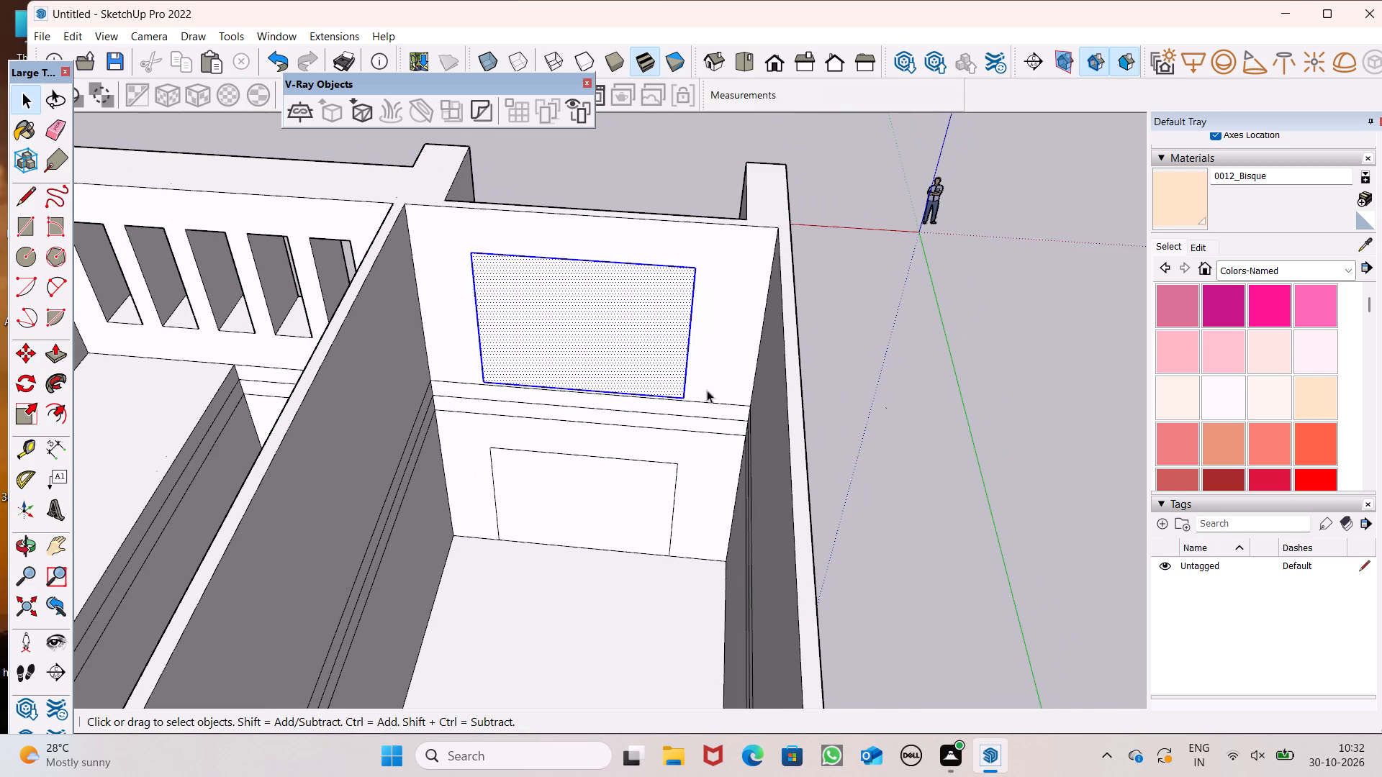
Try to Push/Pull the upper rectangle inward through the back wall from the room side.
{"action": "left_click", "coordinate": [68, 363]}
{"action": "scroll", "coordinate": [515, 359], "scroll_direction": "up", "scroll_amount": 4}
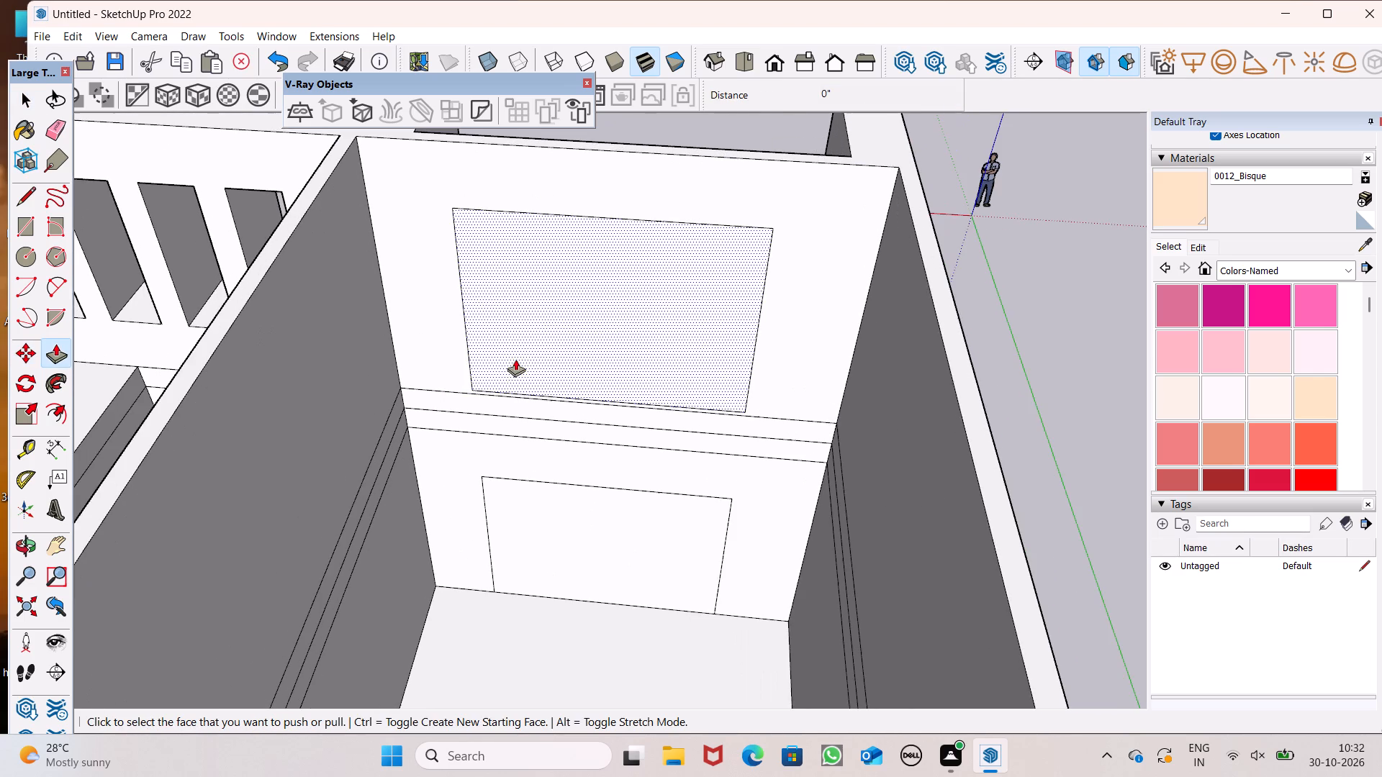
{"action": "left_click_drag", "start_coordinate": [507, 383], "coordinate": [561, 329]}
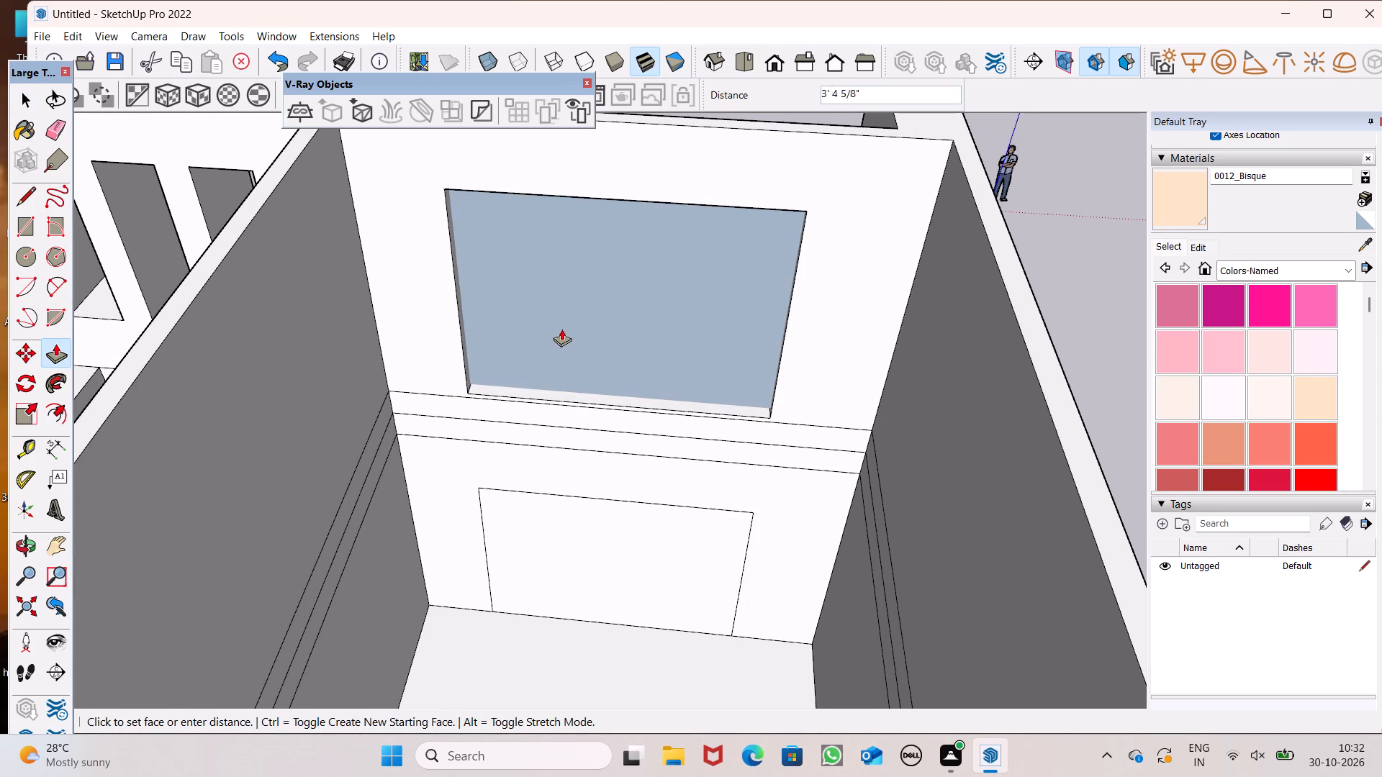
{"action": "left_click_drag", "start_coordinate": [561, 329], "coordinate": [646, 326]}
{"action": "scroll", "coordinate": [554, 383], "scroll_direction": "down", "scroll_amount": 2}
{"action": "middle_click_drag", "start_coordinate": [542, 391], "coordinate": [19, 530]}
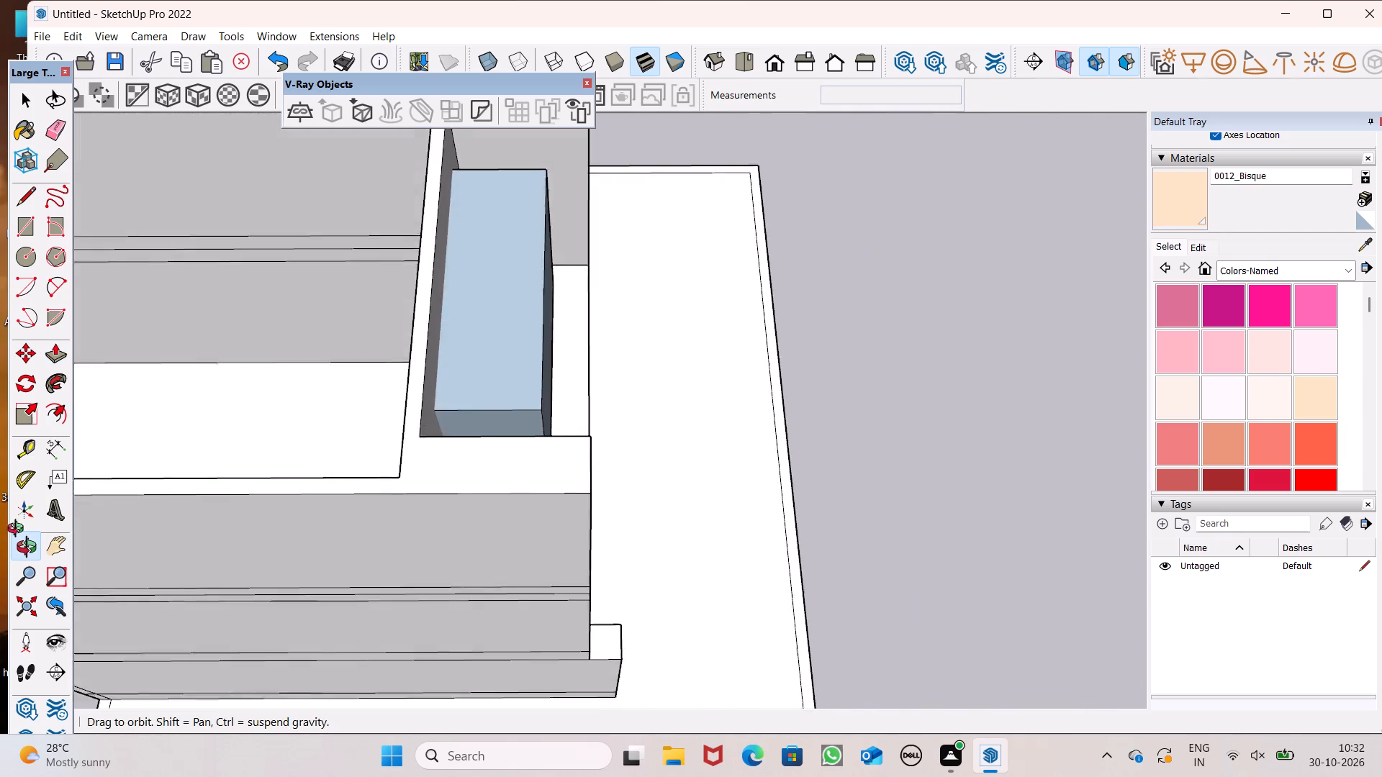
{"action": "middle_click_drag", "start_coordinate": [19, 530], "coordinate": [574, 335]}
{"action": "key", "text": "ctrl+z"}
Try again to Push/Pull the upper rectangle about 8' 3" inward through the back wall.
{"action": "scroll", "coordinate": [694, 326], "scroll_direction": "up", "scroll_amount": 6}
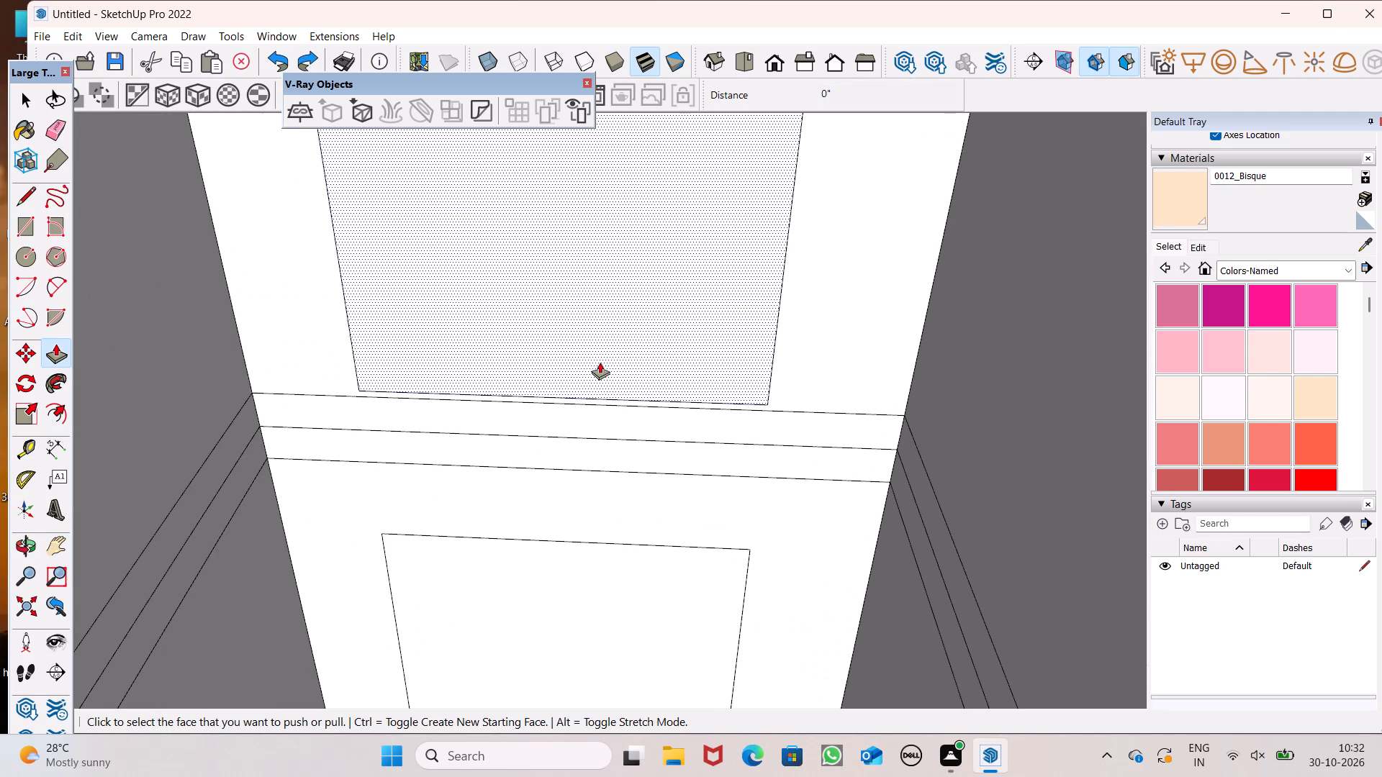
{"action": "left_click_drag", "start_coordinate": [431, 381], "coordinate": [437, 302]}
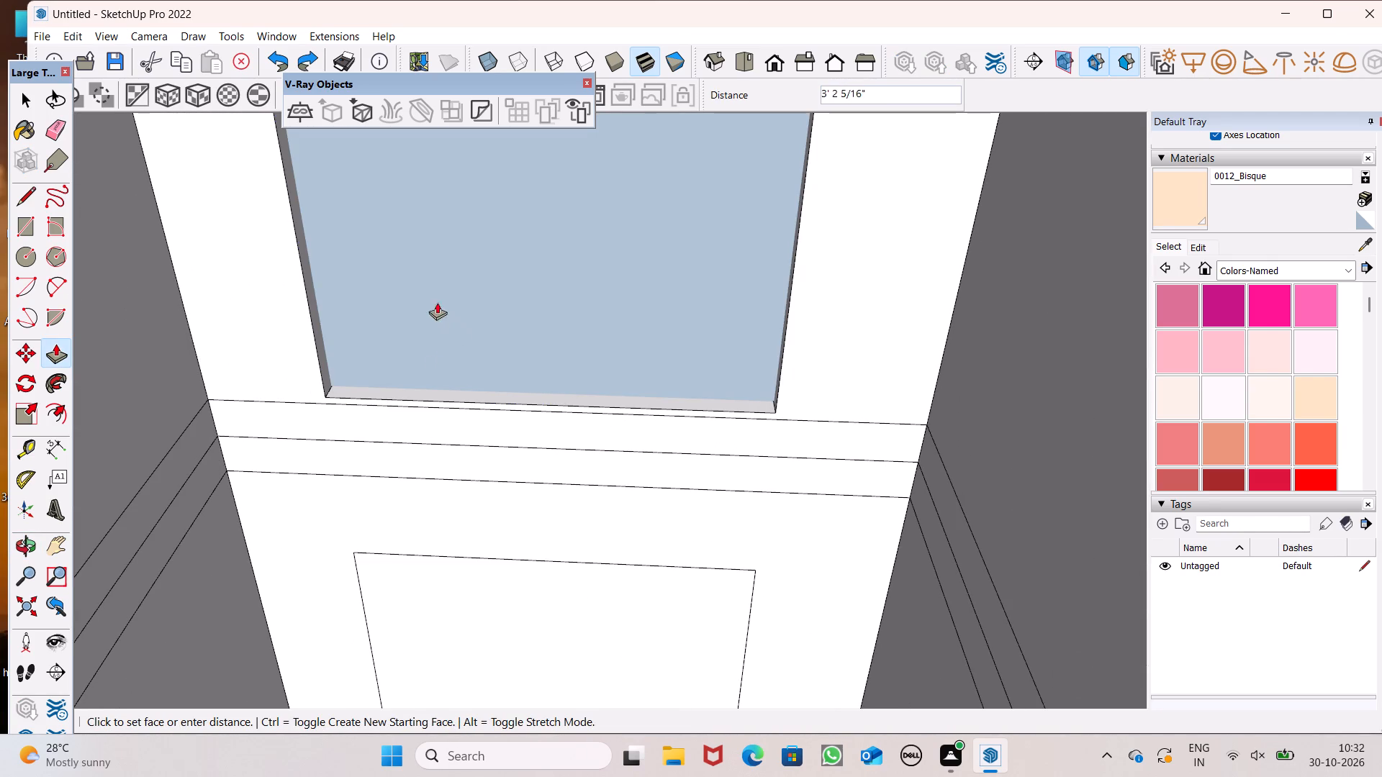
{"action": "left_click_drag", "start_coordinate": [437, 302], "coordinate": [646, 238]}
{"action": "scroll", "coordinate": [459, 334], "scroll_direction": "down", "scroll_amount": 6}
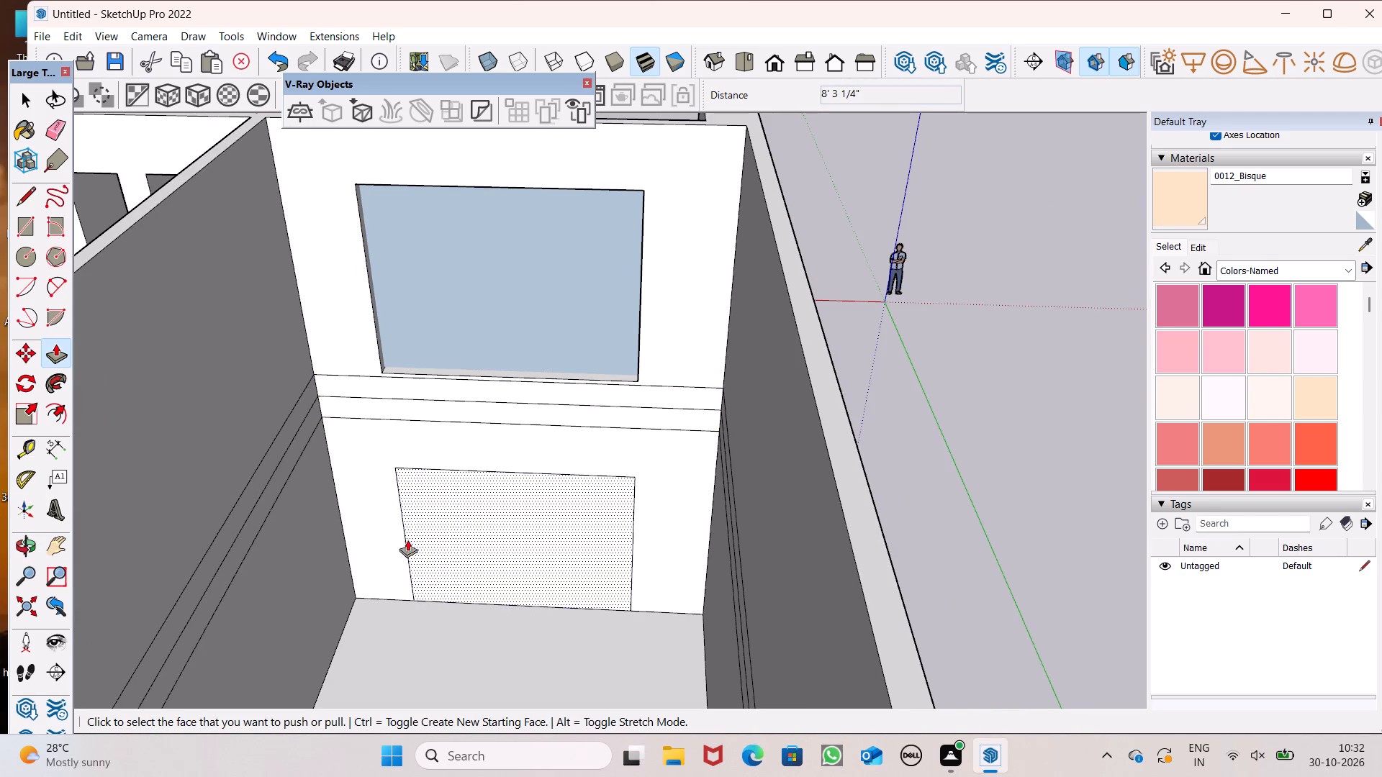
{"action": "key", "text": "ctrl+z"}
Push/Pull the floor-level rectangle about 5' 9" inward through the back wall from the room side.
{"action": "scroll", "coordinate": [409, 349], "scroll_direction": "down", "scroll_amount": 5, "text": "ctrl"}
{"action": "scroll", "coordinate": [447, 481], "scroll_direction": "down", "scroll_amount": 1}
{"action": "scroll", "coordinate": [447, 481], "scroll_direction": "up", "scroll_amount": 14}
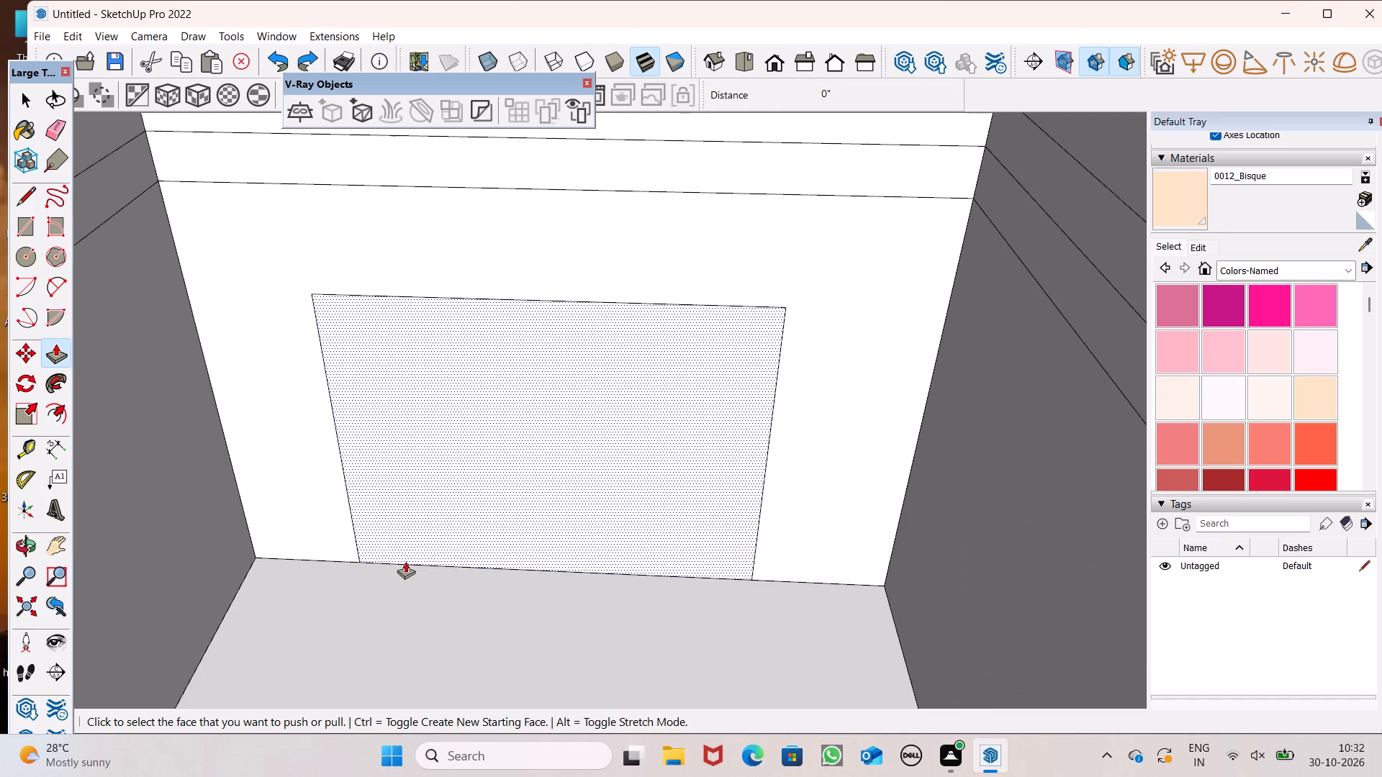
{"action": "left_click_drag", "start_coordinate": [405, 555], "coordinate": [605, 437]}
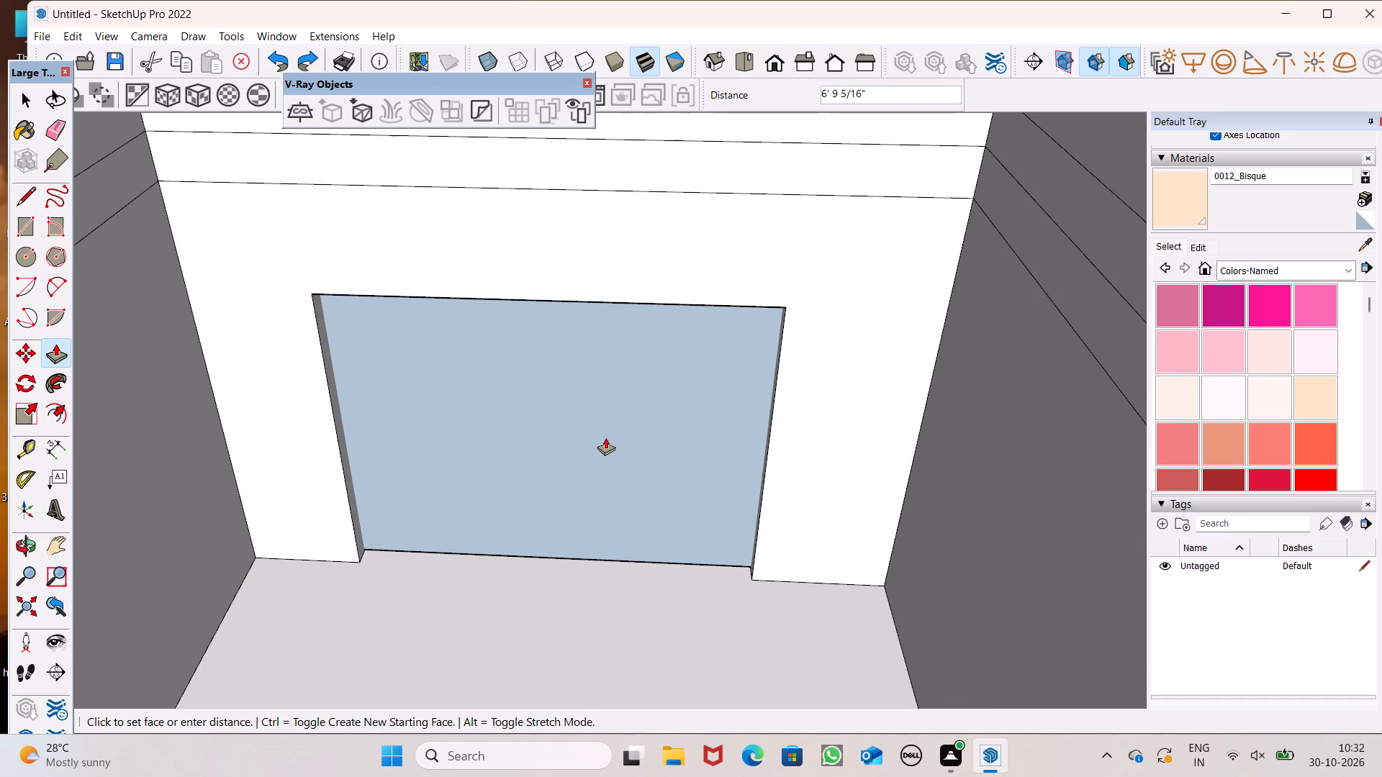
{"action": "left_click_drag", "start_coordinate": [605, 437], "coordinate": [610, 443]}
{"action": "left_click_drag", "start_coordinate": [610, 443], "coordinate": [494, 440]}
{"action": "scroll", "coordinate": [468, 502], "scroll_direction": "down", "scroll_amount": 5}
{"action": "middle_click_drag", "start_coordinate": [566, 537], "coordinate": [550, 573]}
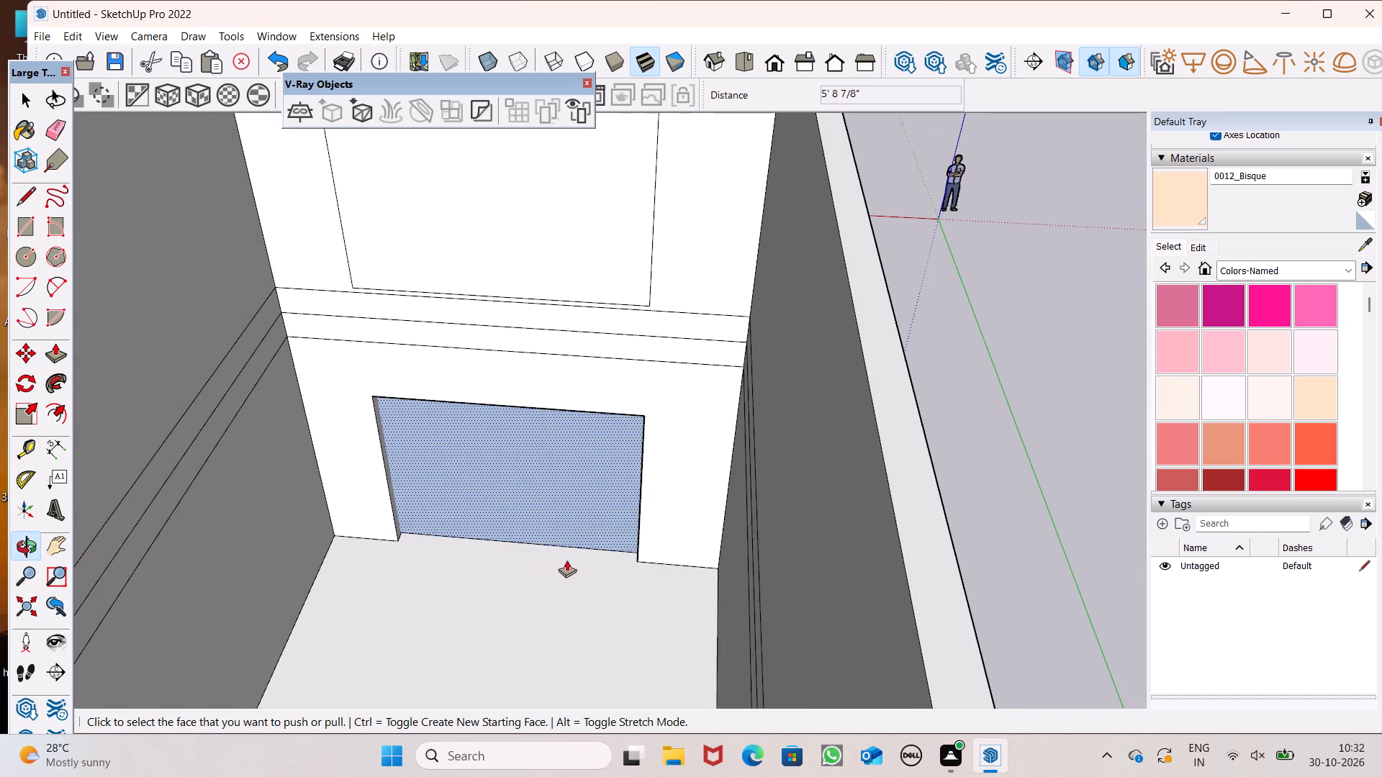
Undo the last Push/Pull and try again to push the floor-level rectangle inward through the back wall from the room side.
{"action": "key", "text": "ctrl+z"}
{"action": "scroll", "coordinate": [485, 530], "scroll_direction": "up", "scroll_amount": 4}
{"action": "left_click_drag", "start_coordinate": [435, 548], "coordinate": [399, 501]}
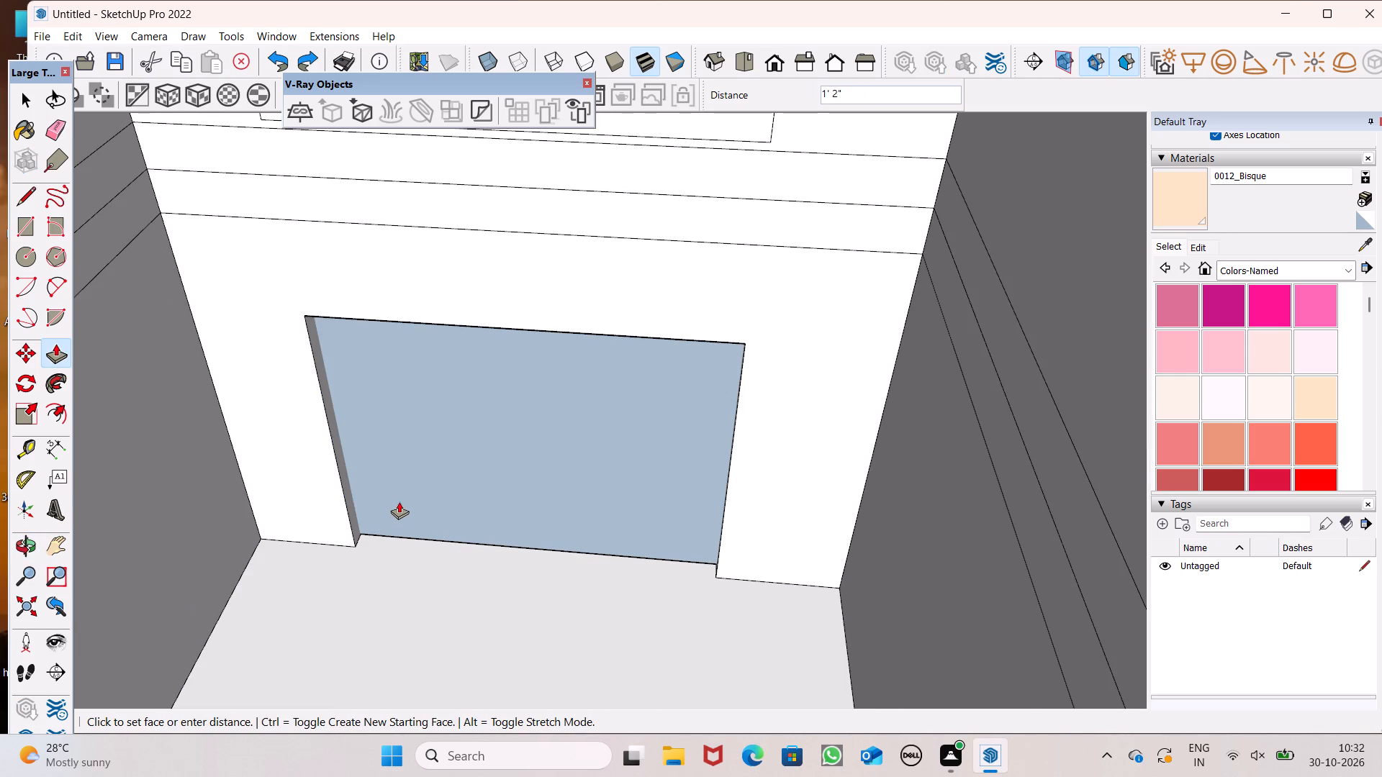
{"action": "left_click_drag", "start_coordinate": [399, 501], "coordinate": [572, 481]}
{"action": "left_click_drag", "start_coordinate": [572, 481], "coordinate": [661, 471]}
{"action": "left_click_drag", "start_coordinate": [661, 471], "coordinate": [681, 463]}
Undo the room-side Push/Pull and rectangle work on the back wall, back through the narrow front-wall opening's Push/Pull.
{"action": "scroll", "coordinate": [564, 492], "scroll_direction": "down", "scroll_amount": 3}
{"action": "middle_click_drag", "start_coordinate": [591, 532], "coordinate": [491, 558]}
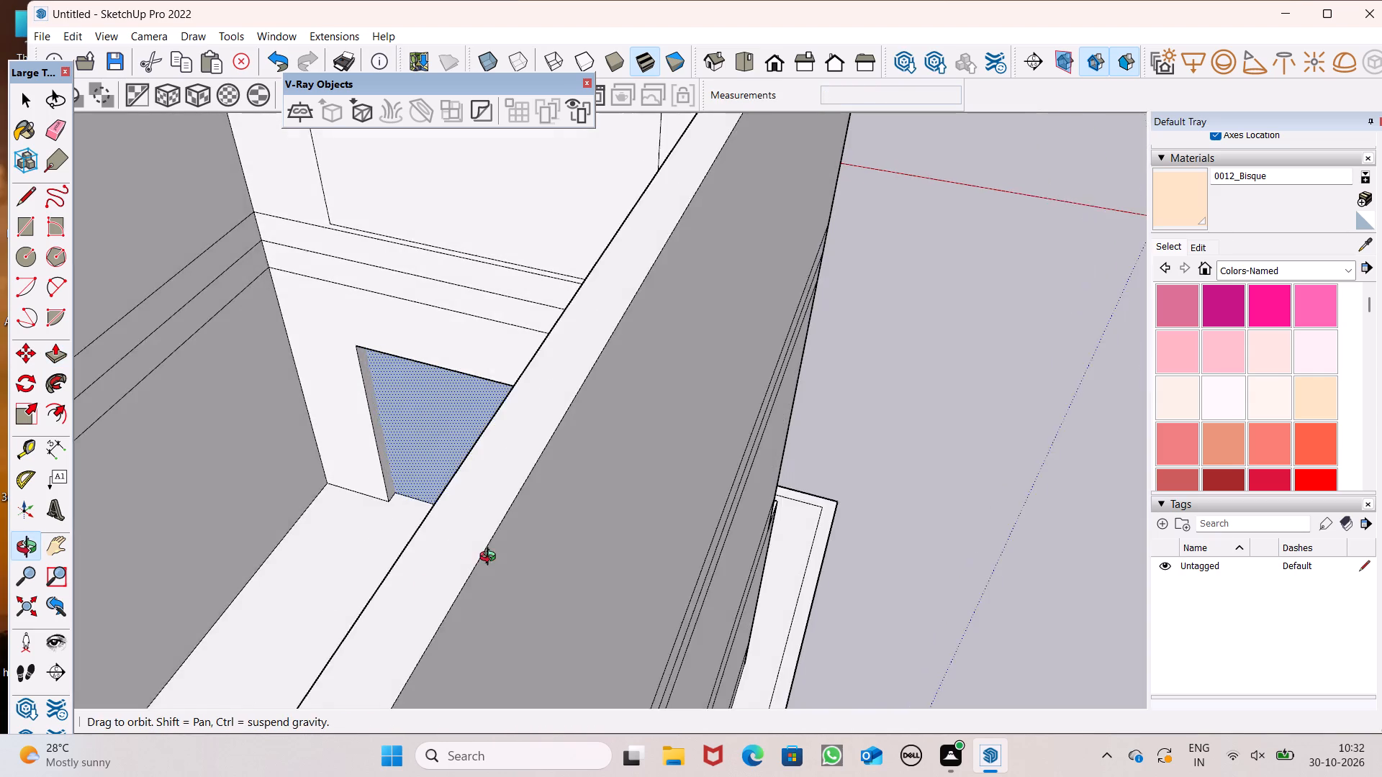
{"action": "middle_click_drag", "start_coordinate": [491, 558], "coordinate": [562, 558]}
{"action": "key", "text": "ctrl+z"}
{"action": "scroll", "coordinate": [582, 500], "scroll_direction": "down", "scroll_amount": 6}
{"action": "middle_click_drag", "start_coordinate": [583, 539], "coordinate": [0, 470]}
{"action": "middle_click_drag", "start_coordinate": [815, 315], "coordinate": [804, 325]}
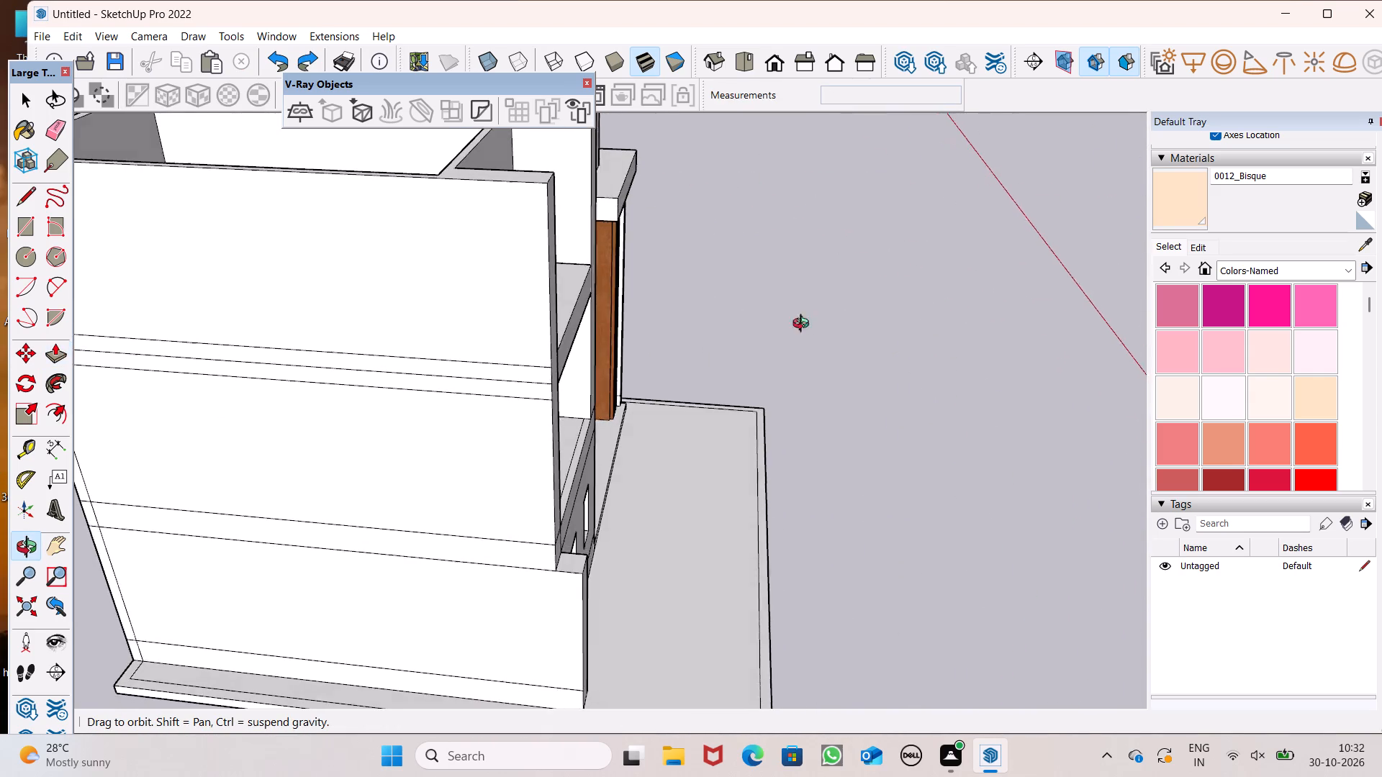
{"action": "middle_click_drag", "start_coordinate": [804, 325], "coordinate": [307, 304]}
{"action": "scroll", "coordinate": [470, 408], "scroll_direction": "down", "scroll_amount": 3}
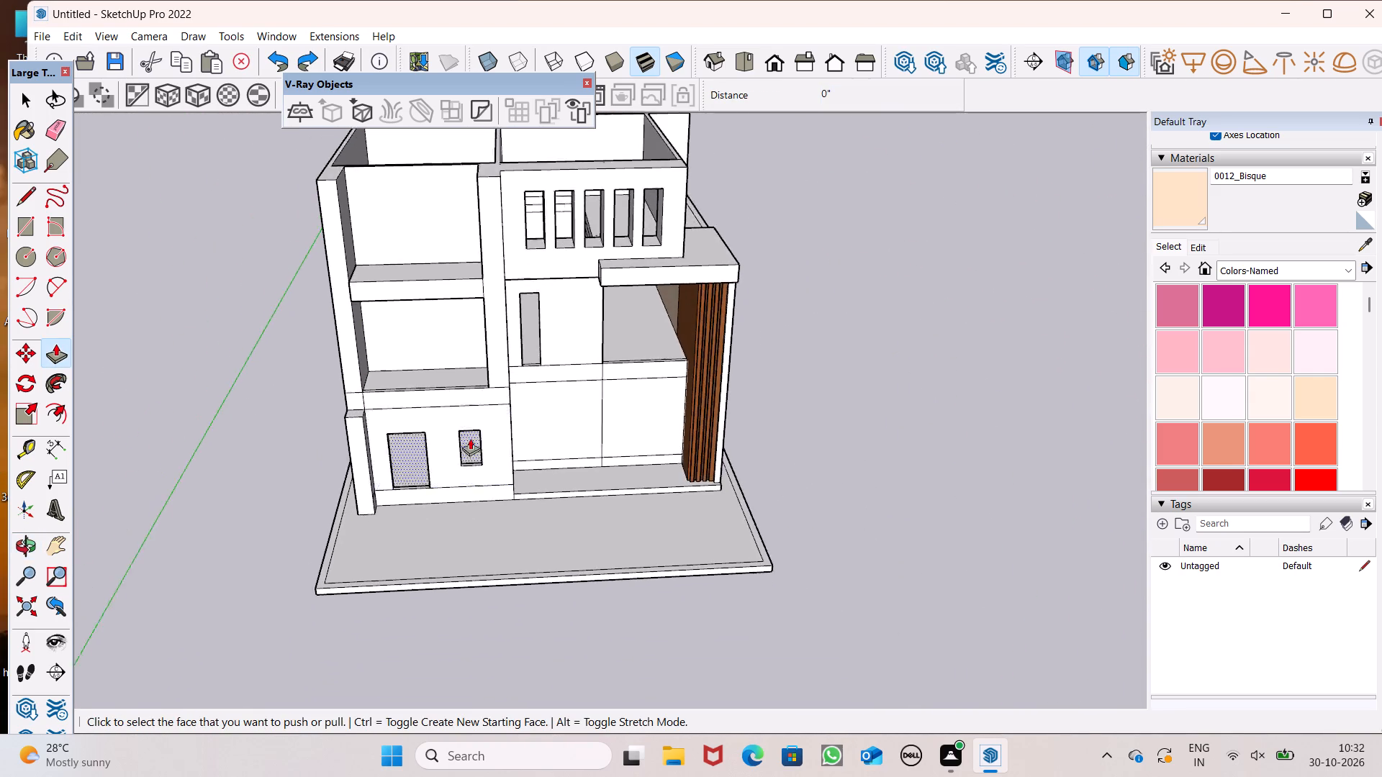
{"action": "middle_click_drag", "start_coordinate": [492, 455], "coordinate": [528, 466]}
{"action": "key", "text": "ctrl+z"}
{"action": "middle_click_drag", "start_coordinate": [523, 477], "coordinate": [1168, 589]}
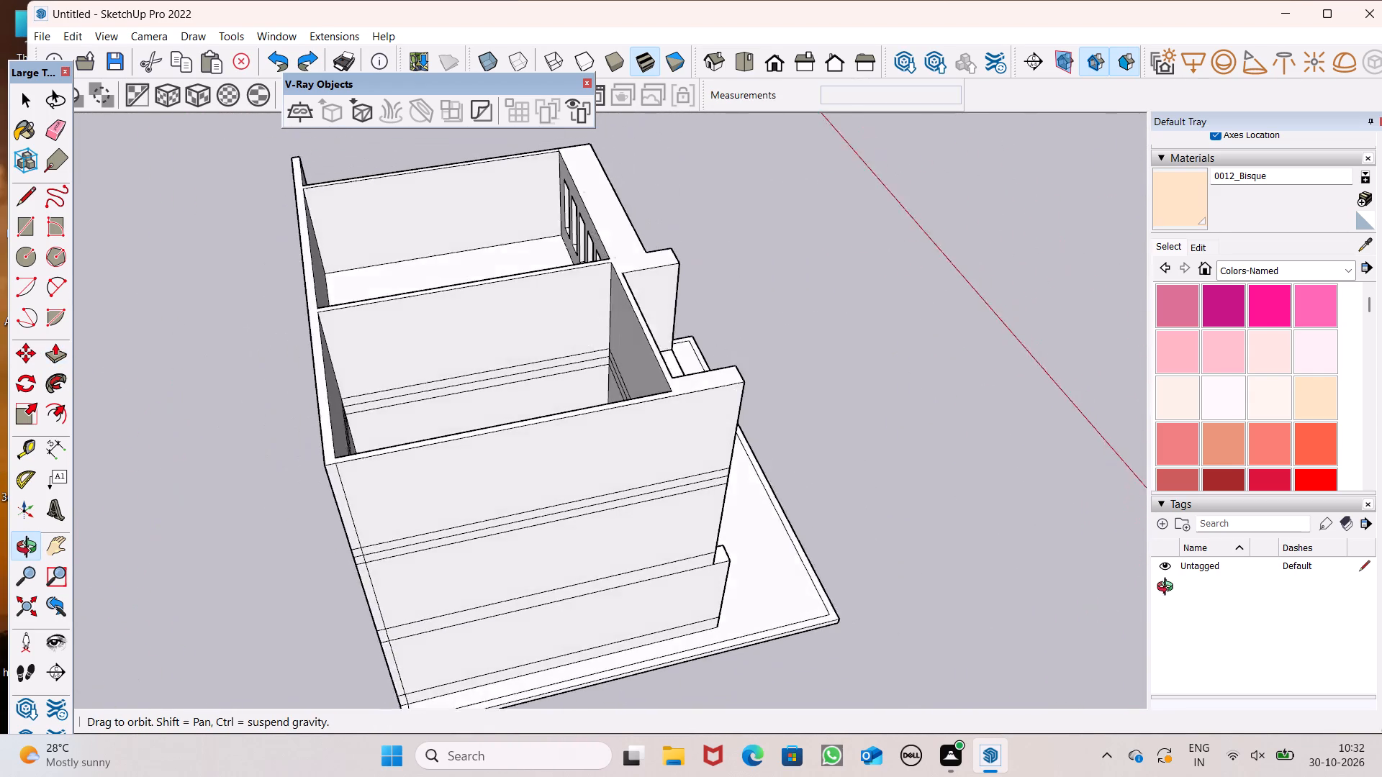
{"action": "middle_click_drag", "start_coordinate": [1168, 589], "coordinate": [1188, 569]}
{"action": "middle_click_drag", "start_coordinate": [956, 514], "coordinate": [1042, 622]}
{"action": "key", "text": "ctrl+z"}
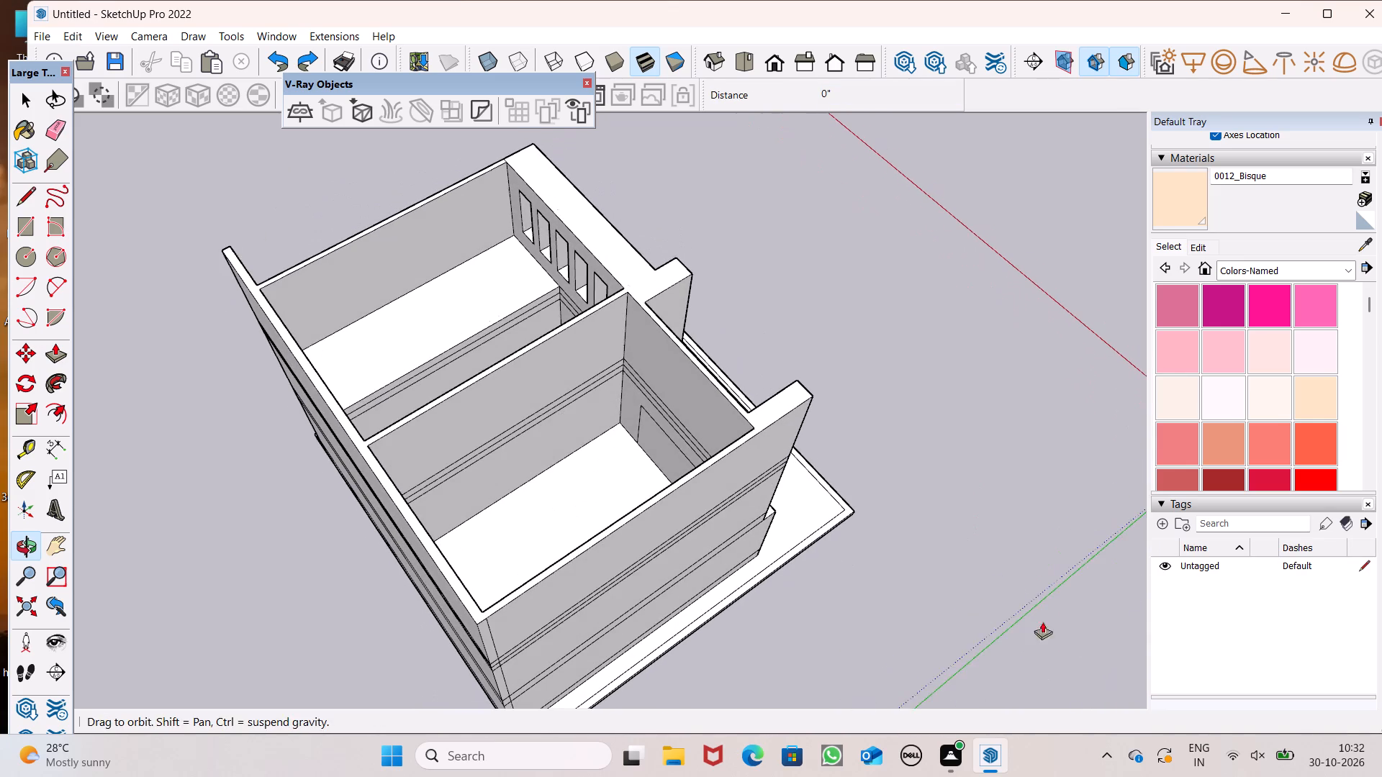
{"action": "middle_click_drag", "start_coordinate": [1042, 622], "coordinate": [1046, 623]}
{"action": "key", "text": "ctrl+z"}
{"action": "middle_click_drag", "start_coordinate": [910, 556], "coordinate": [43, 368]}
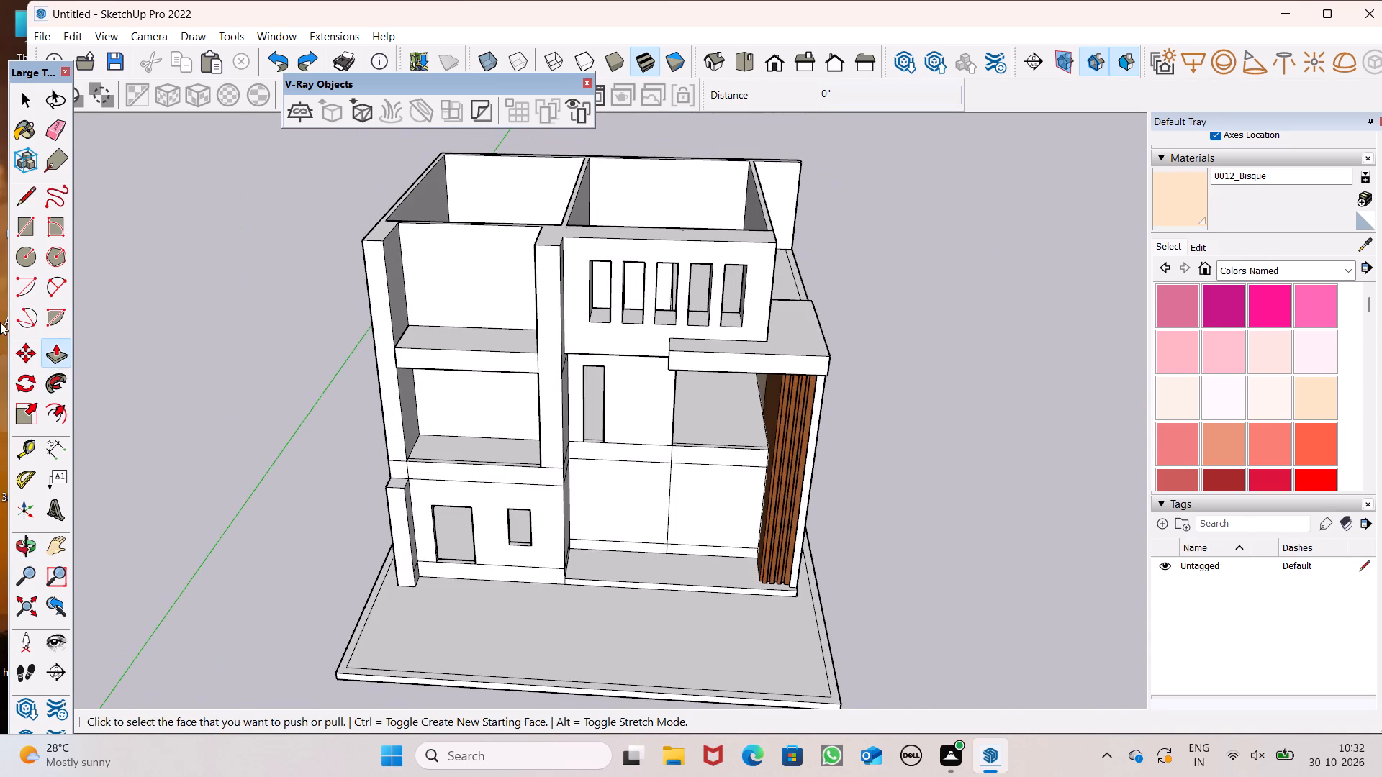
{"action": "key", "text": "ctrl+z"}
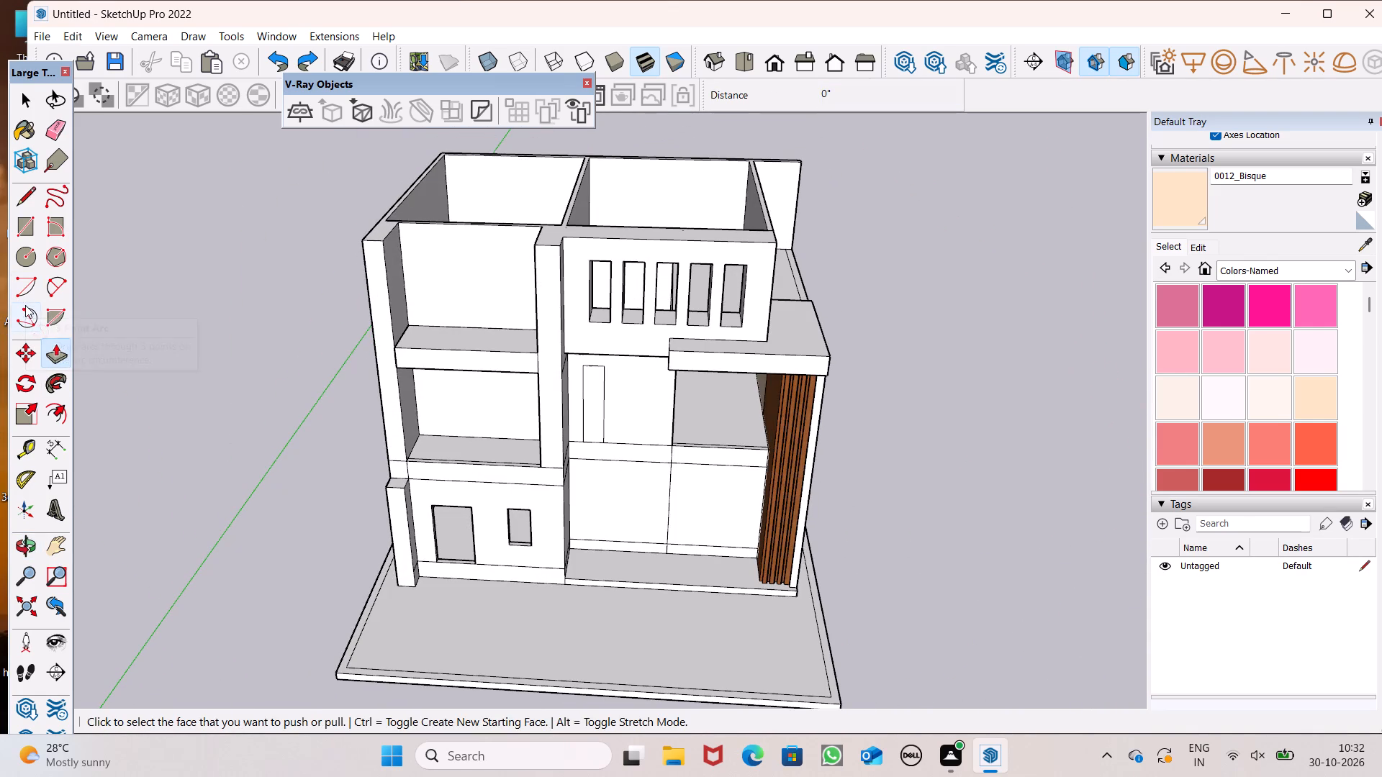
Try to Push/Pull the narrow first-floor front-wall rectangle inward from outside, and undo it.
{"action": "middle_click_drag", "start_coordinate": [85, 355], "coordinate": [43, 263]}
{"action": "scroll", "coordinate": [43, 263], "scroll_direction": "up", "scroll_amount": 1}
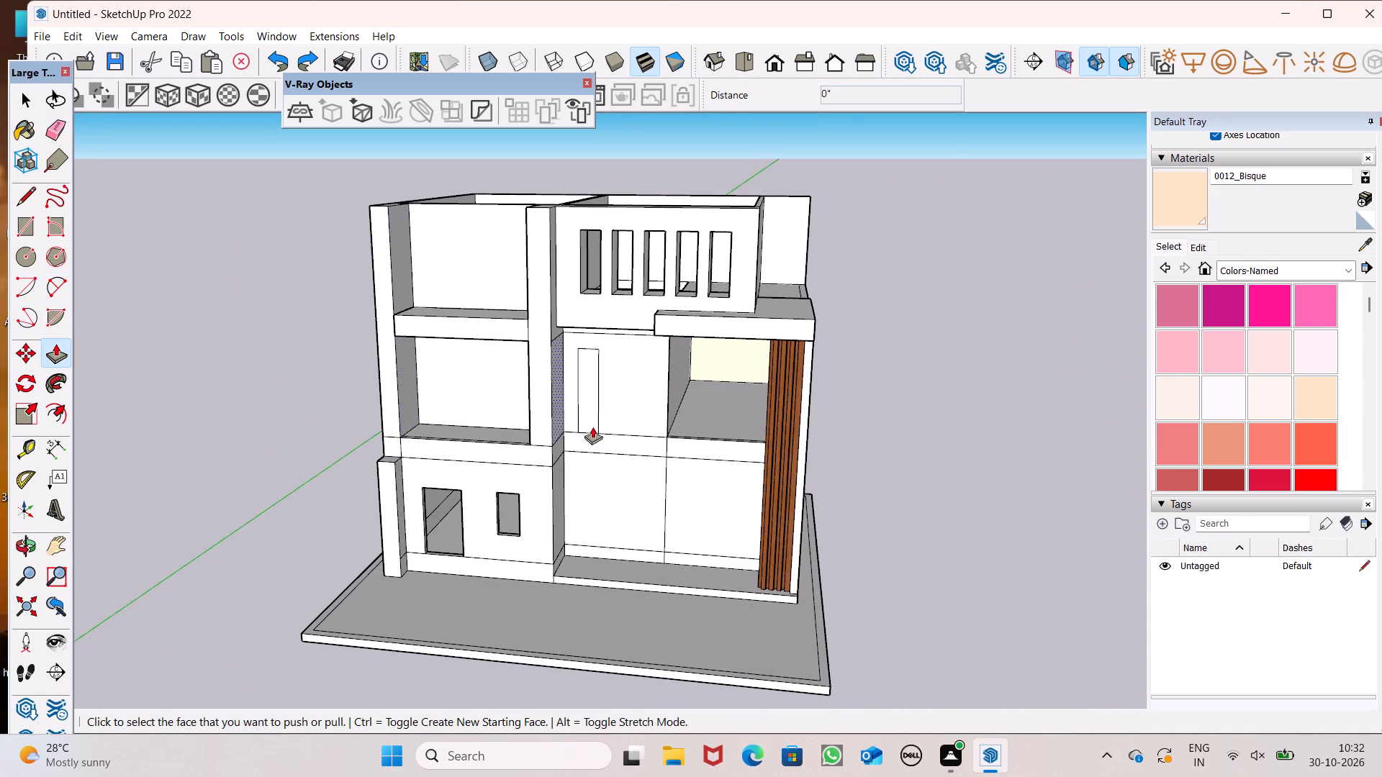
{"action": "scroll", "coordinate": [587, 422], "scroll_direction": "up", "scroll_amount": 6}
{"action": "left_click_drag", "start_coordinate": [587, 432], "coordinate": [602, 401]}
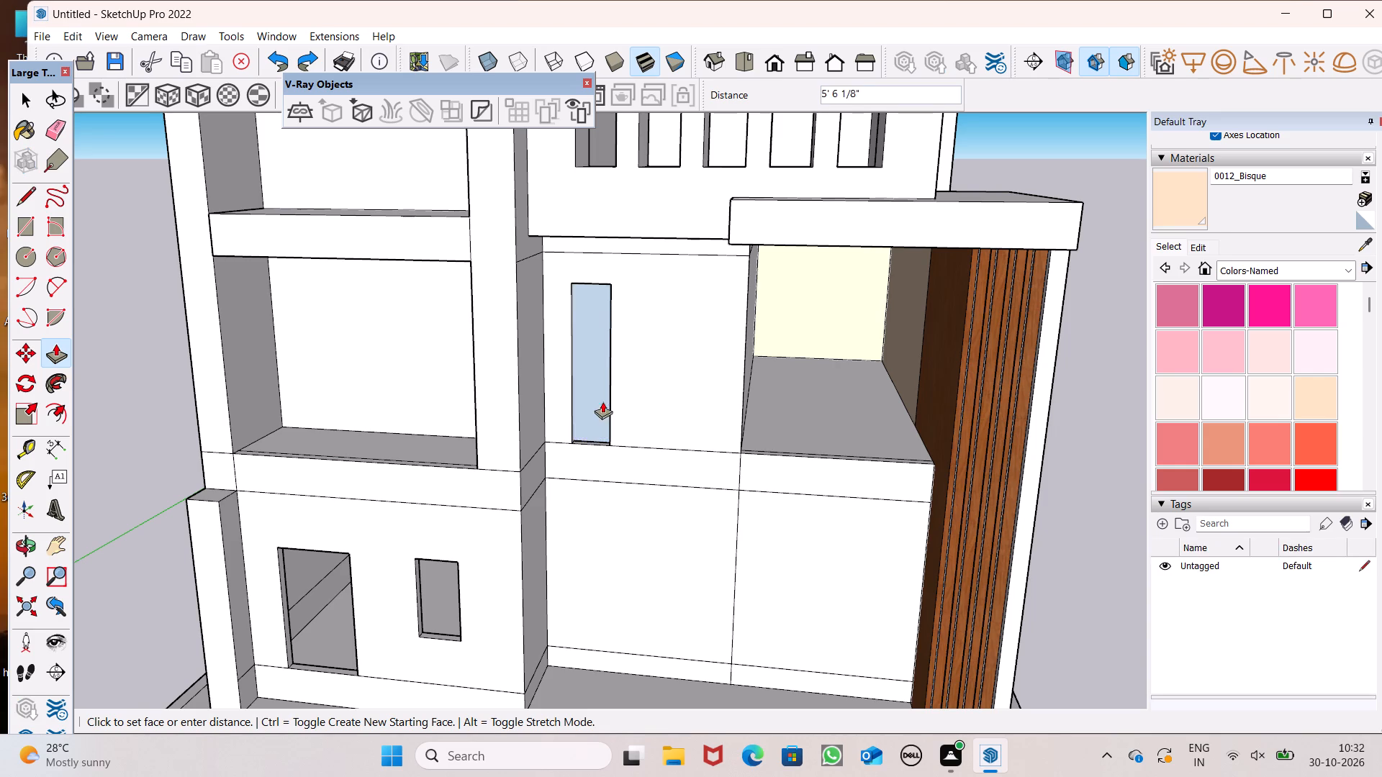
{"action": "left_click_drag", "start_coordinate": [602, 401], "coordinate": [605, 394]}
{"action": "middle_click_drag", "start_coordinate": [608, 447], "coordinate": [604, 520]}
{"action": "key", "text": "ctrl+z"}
Push/Pull the narrow first-floor front-wall rectangle 6" inward to cut its opening through the wall.
{"action": "scroll", "coordinate": [597, 487], "scroll_direction": "up", "scroll_amount": 4, "text": "ctrl"}
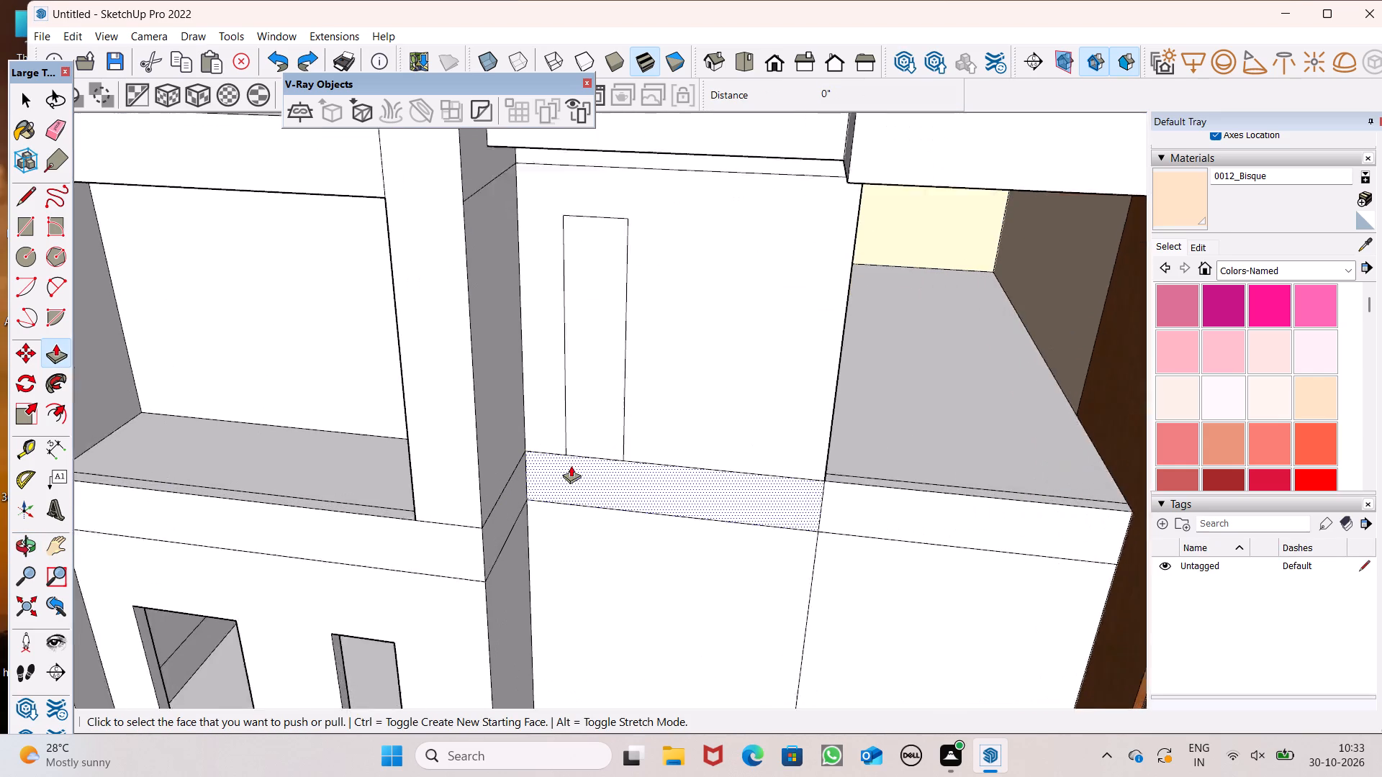
{"action": "scroll", "coordinate": [571, 465], "scroll_direction": "up", "scroll_amount": 2, "text": "ctrl"}
{"action": "left_click_drag", "start_coordinate": [577, 442], "coordinate": [601, 381]}
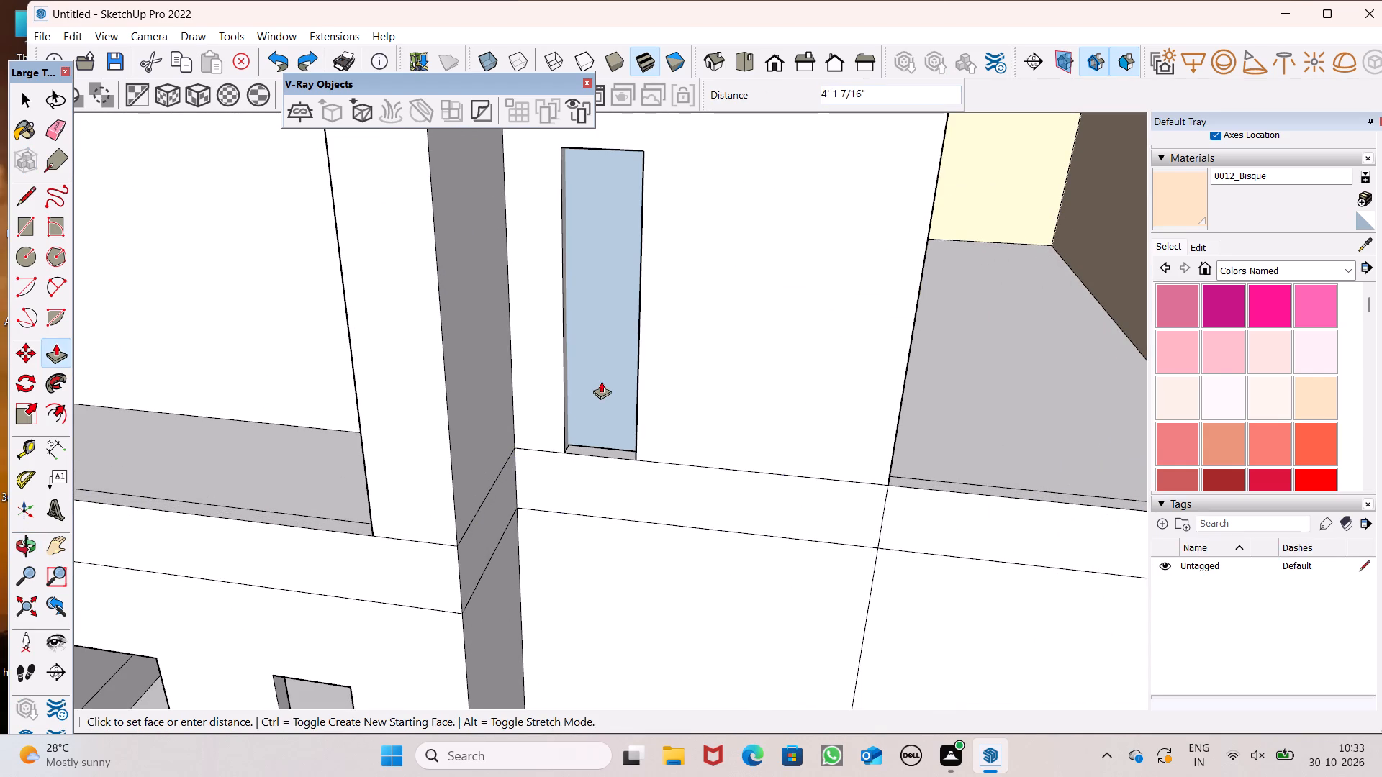
{"action": "left_click_drag", "start_coordinate": [601, 381], "coordinate": [595, 375]}
{"action": "scroll", "coordinate": [600, 391], "scroll_direction": "down", "scroll_amount": 4}
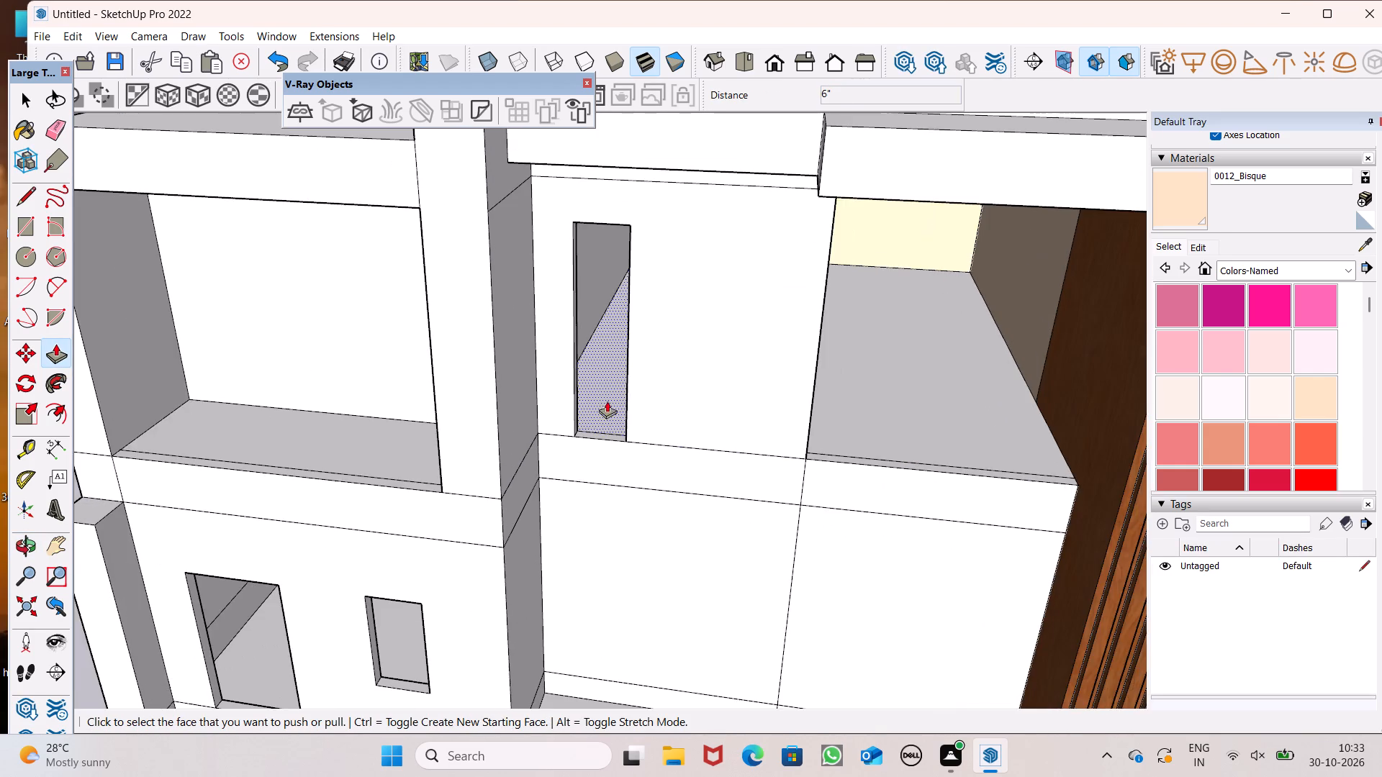
{"action": "scroll", "coordinate": [609, 401], "scroll_direction": "down", "scroll_amount": 7}
{"action": "key", "text": "space"}
Draw a rectangle about 8' by 8' on the lower balcony's back wall, rising from the balcony floor.
{"action": "middle_click_drag", "start_coordinate": [573, 422], "coordinate": [665, 397]}
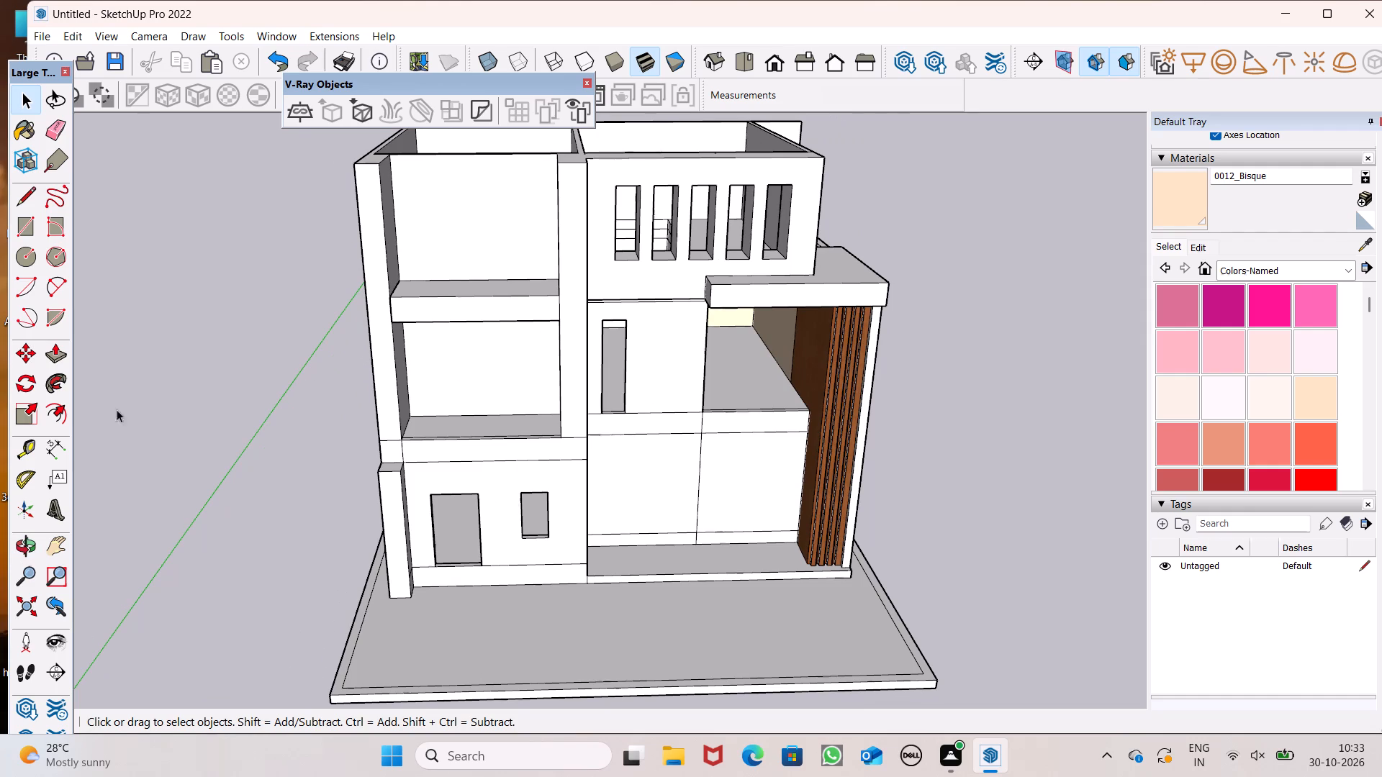
{"action": "left_click", "coordinate": [30, 229]}
{"action": "scroll", "coordinate": [240, 372], "scroll_direction": "down", "scroll_amount": 2}
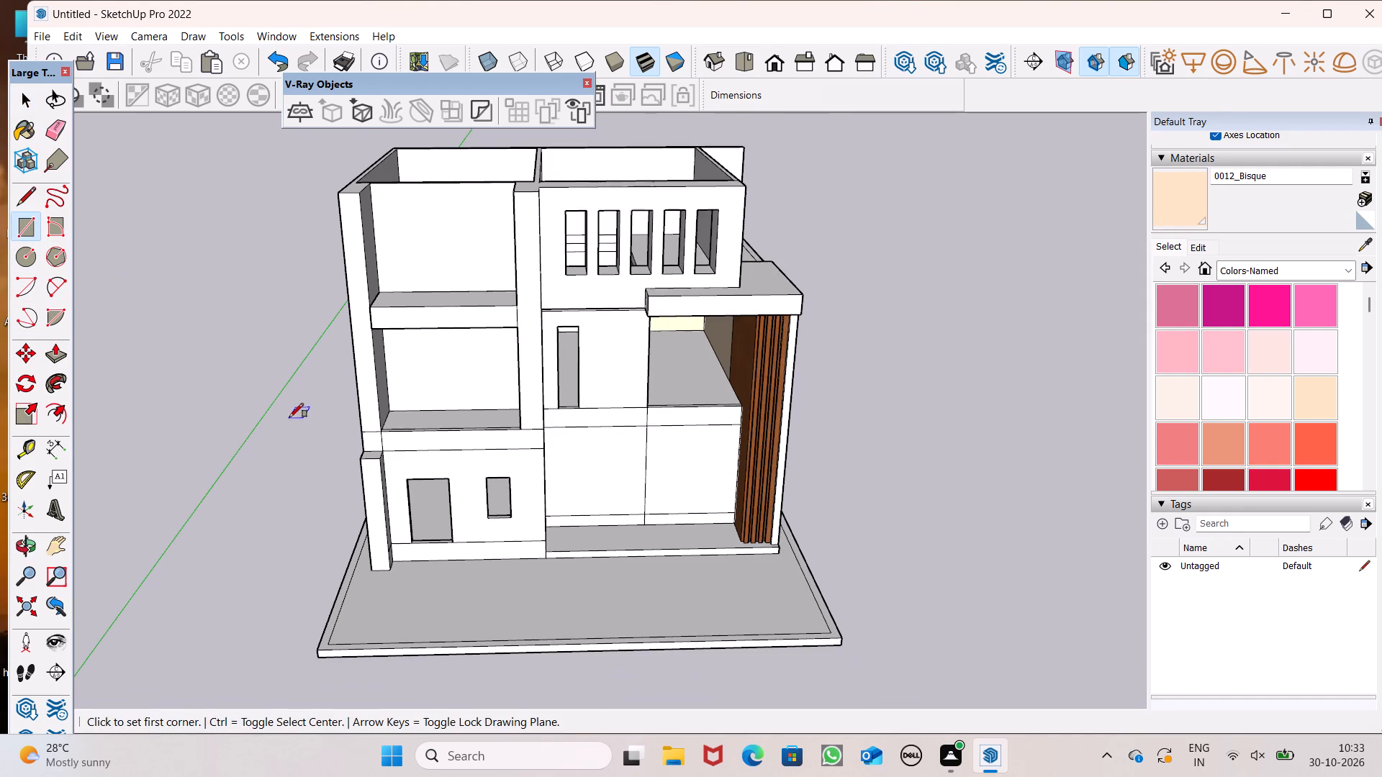
{"action": "middle_click_drag", "start_coordinate": [230, 399], "coordinate": [171, 314]}
{"action": "scroll", "coordinate": [299, 373], "scroll_direction": "up", "scroll_amount": 2}
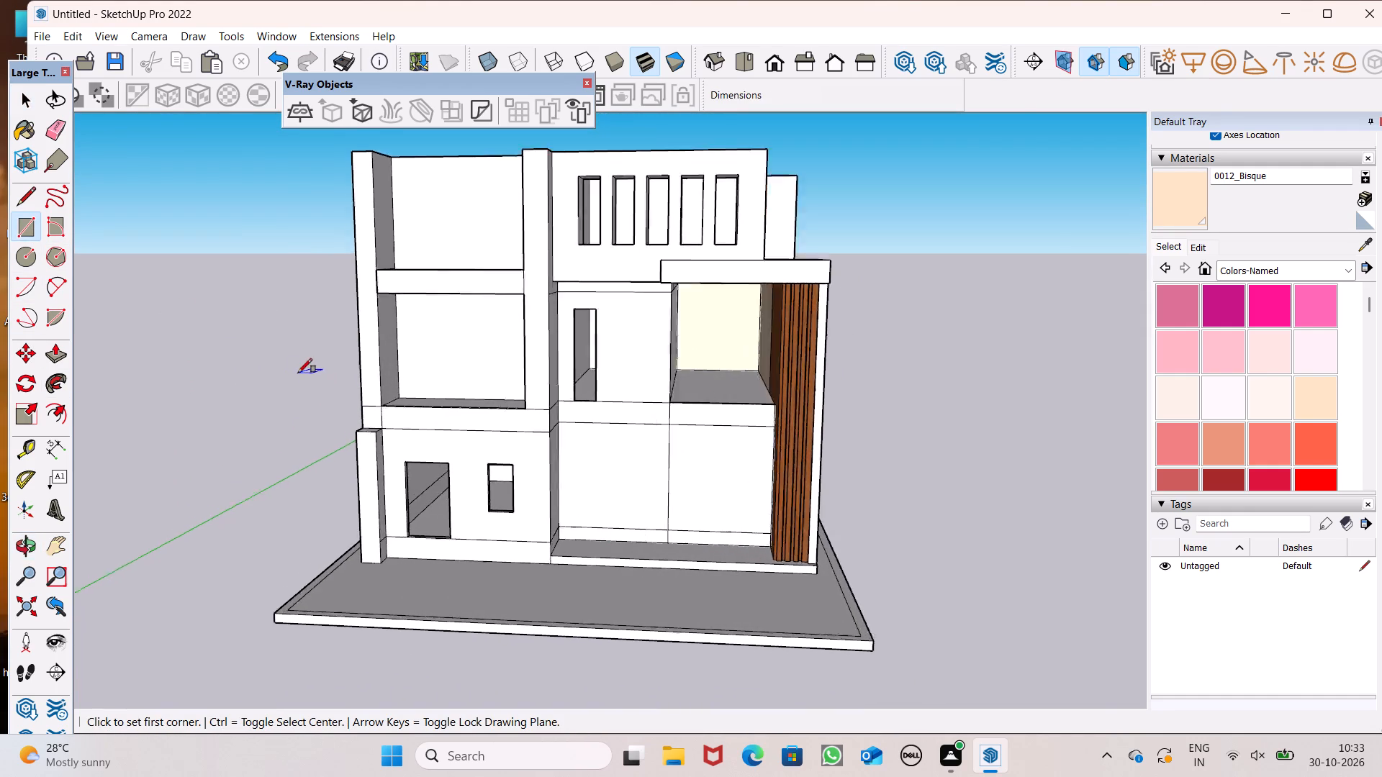
{"action": "scroll", "coordinate": [298, 373], "scroll_direction": "up", "scroll_amount": 4}
{"action": "scroll", "coordinate": [551, 465], "scroll_direction": "down", "scroll_amount": 5}
{"action": "scroll", "coordinate": [540, 404], "scroll_direction": "up", "scroll_amount": 2}
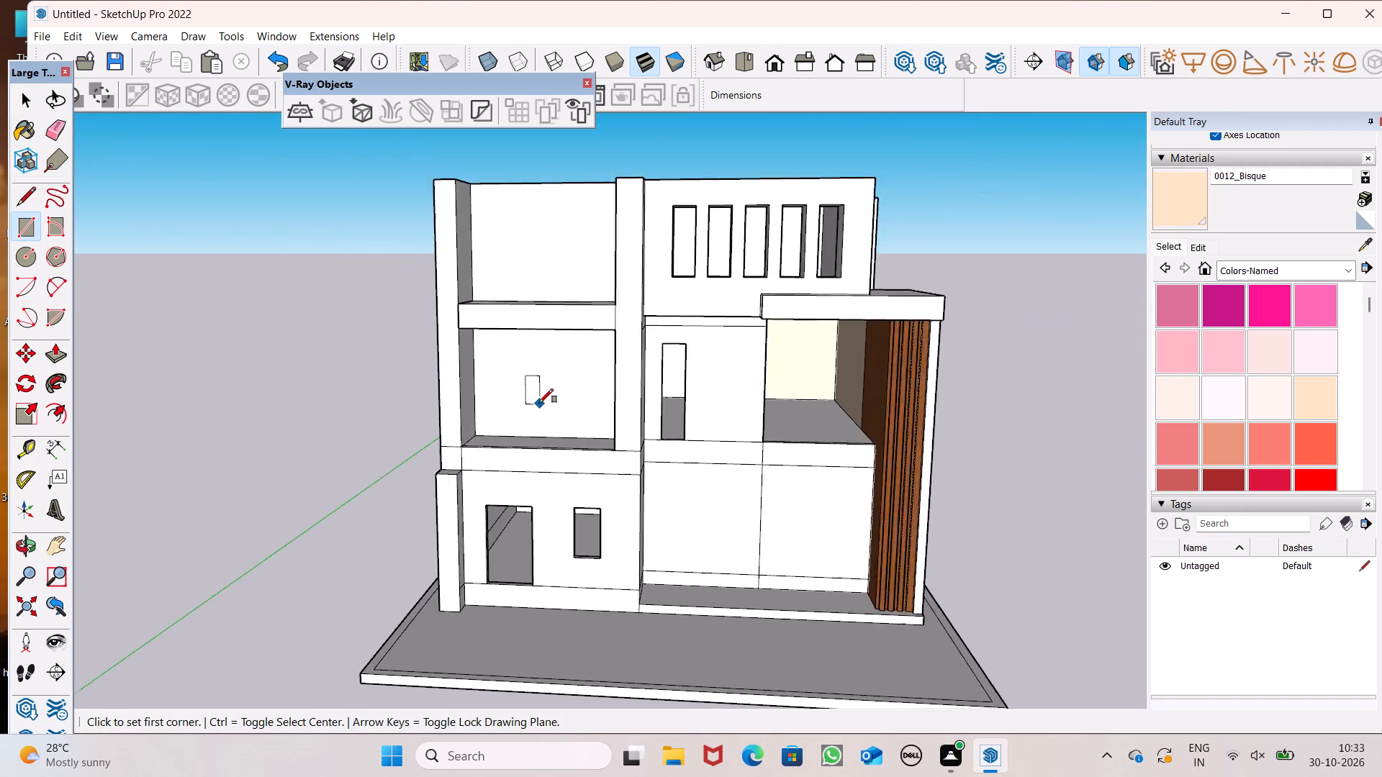
{"action": "scroll", "coordinate": [539, 403], "scroll_direction": "up", "scroll_amount": 5}
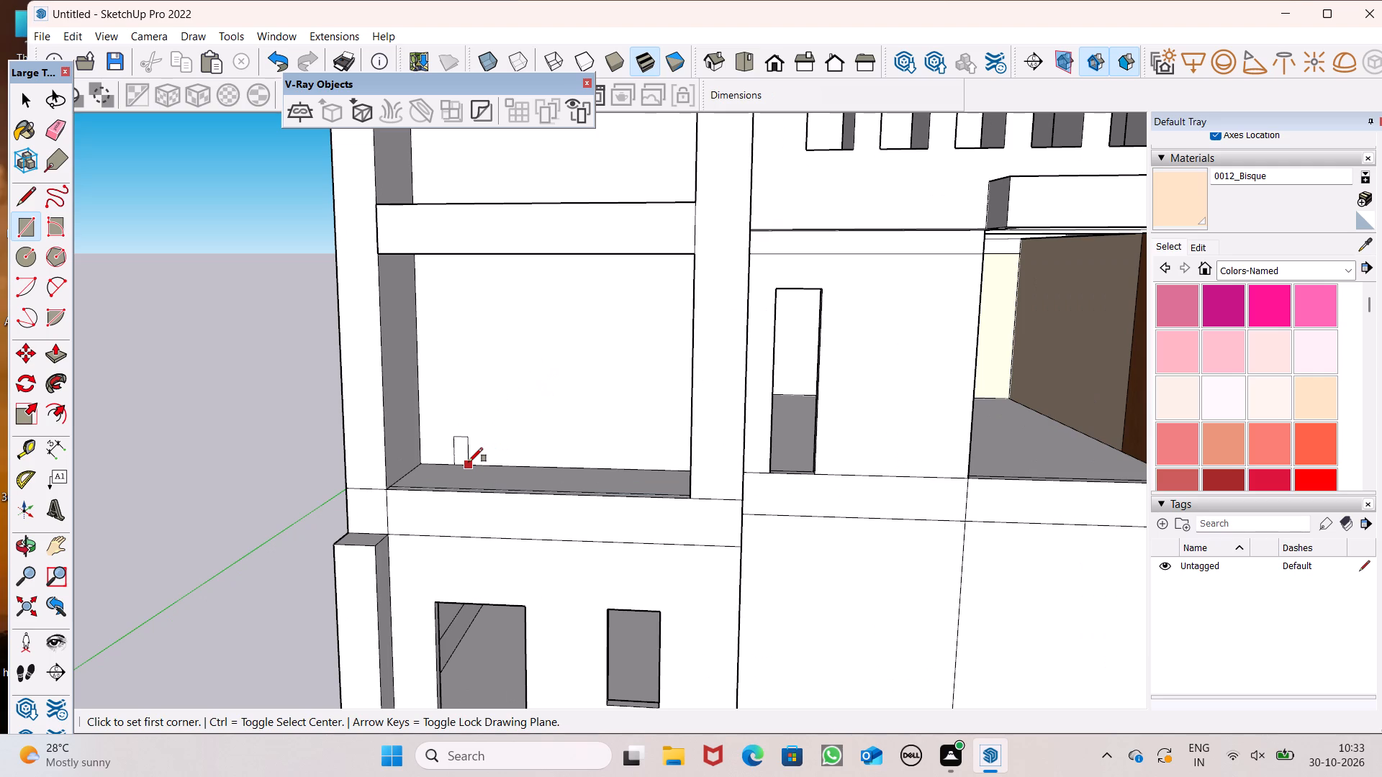
{"action": "left_click", "coordinate": [468, 463]}
{"action": "middle_click_drag", "start_coordinate": [613, 475], "coordinate": [638, 517]}
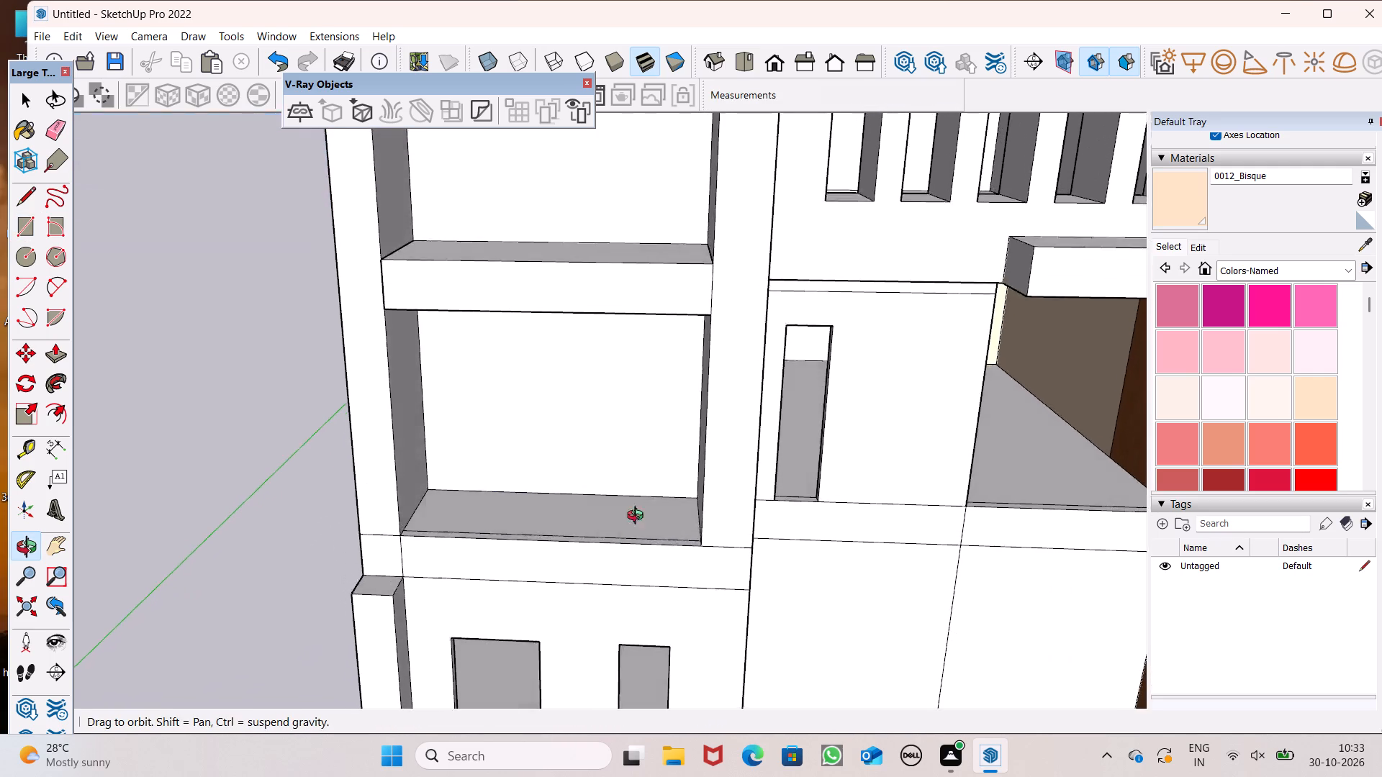
{"action": "middle_click_drag", "start_coordinate": [638, 517], "coordinate": [647, 503]}
{"action": "scroll", "coordinate": [651, 340], "scroll_direction": "up", "scroll_amount": 1}
{"action": "middle_click_drag", "start_coordinate": [651, 340], "coordinate": [635, 316]}
{"action": "left_click", "coordinate": [643, 299]}
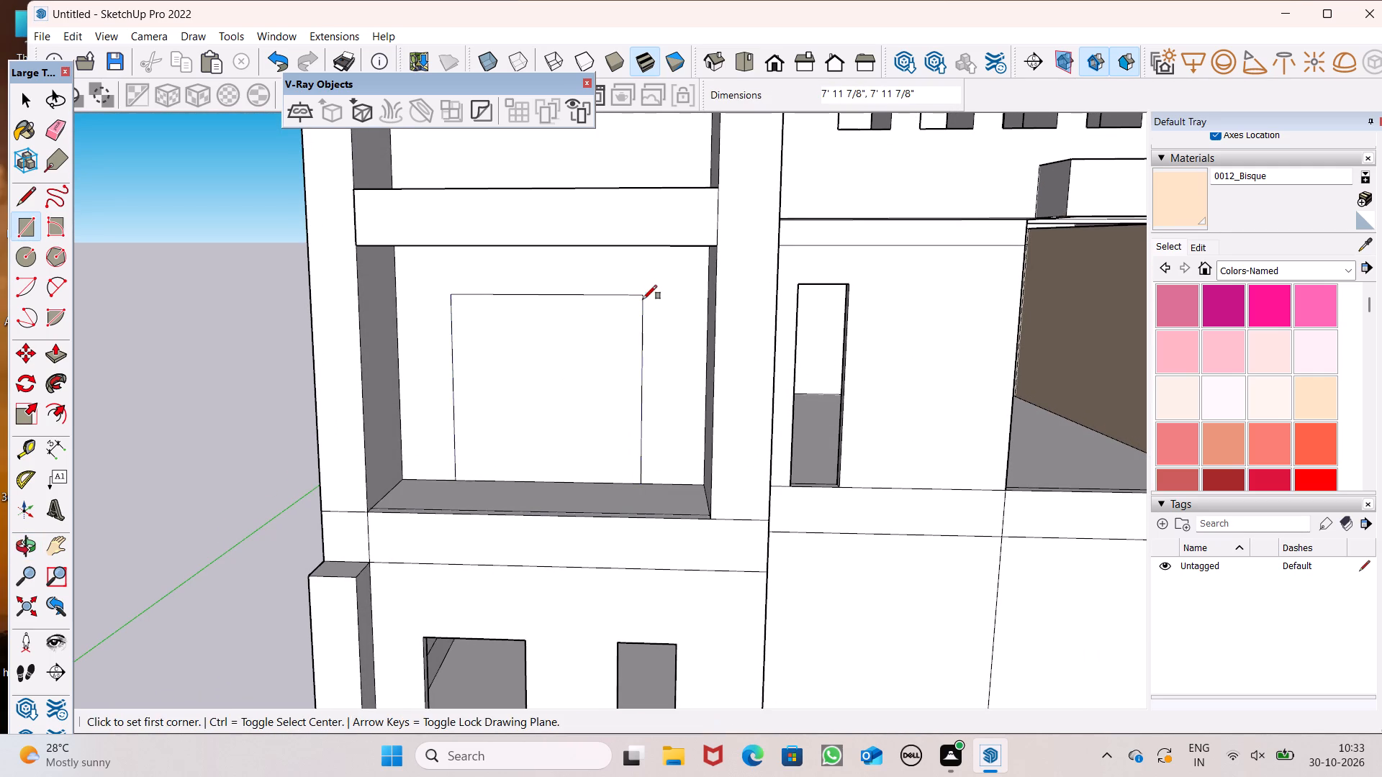
{"action": "scroll", "coordinate": [609, 320], "scroll_direction": "down", "scroll_amount": 6}
{"action": "key", "text": "space"}
Copy the lower balcony rectangle about 12' straight up onto the upper balcony's back wall.
{"action": "double_click", "coordinate": [592, 382]}
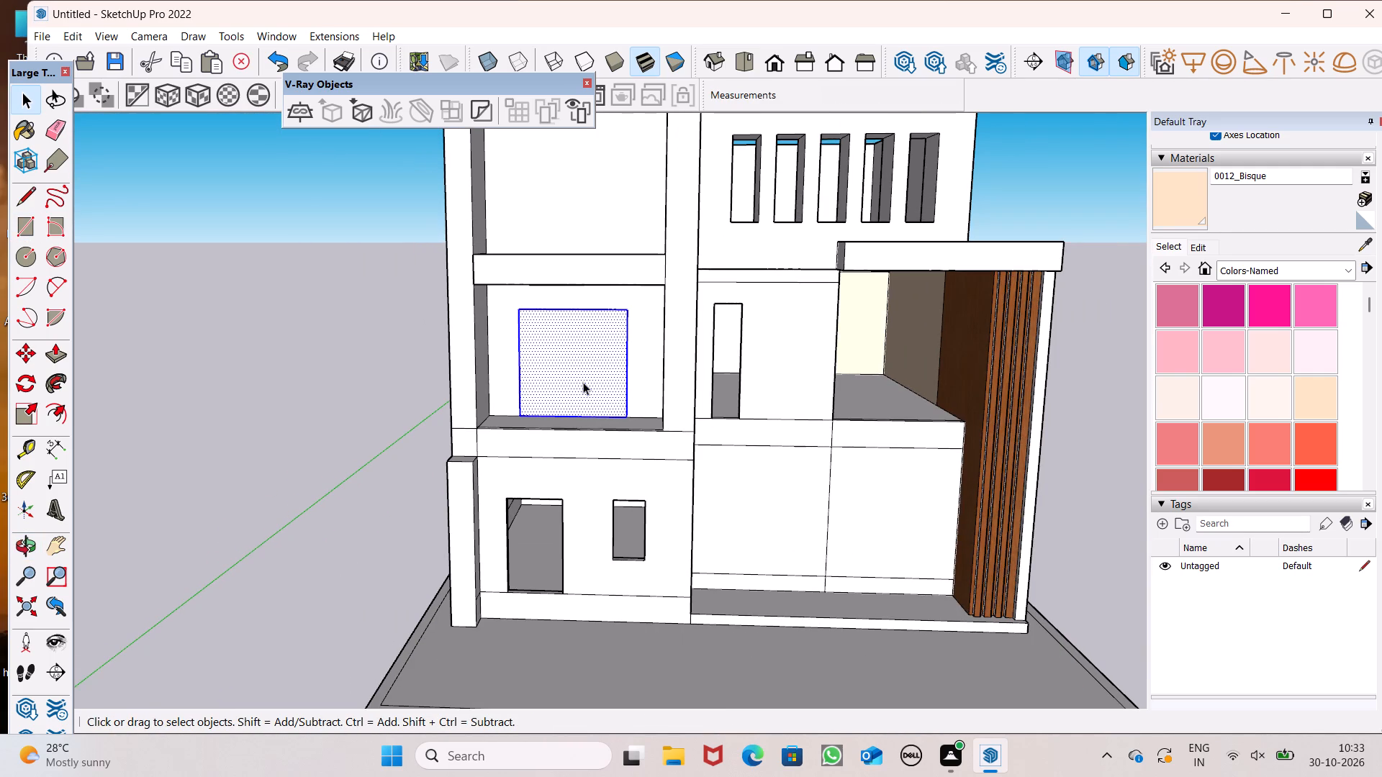
{"action": "scroll", "coordinate": [619, 431], "scroll_direction": "down", "scroll_amount": 2}
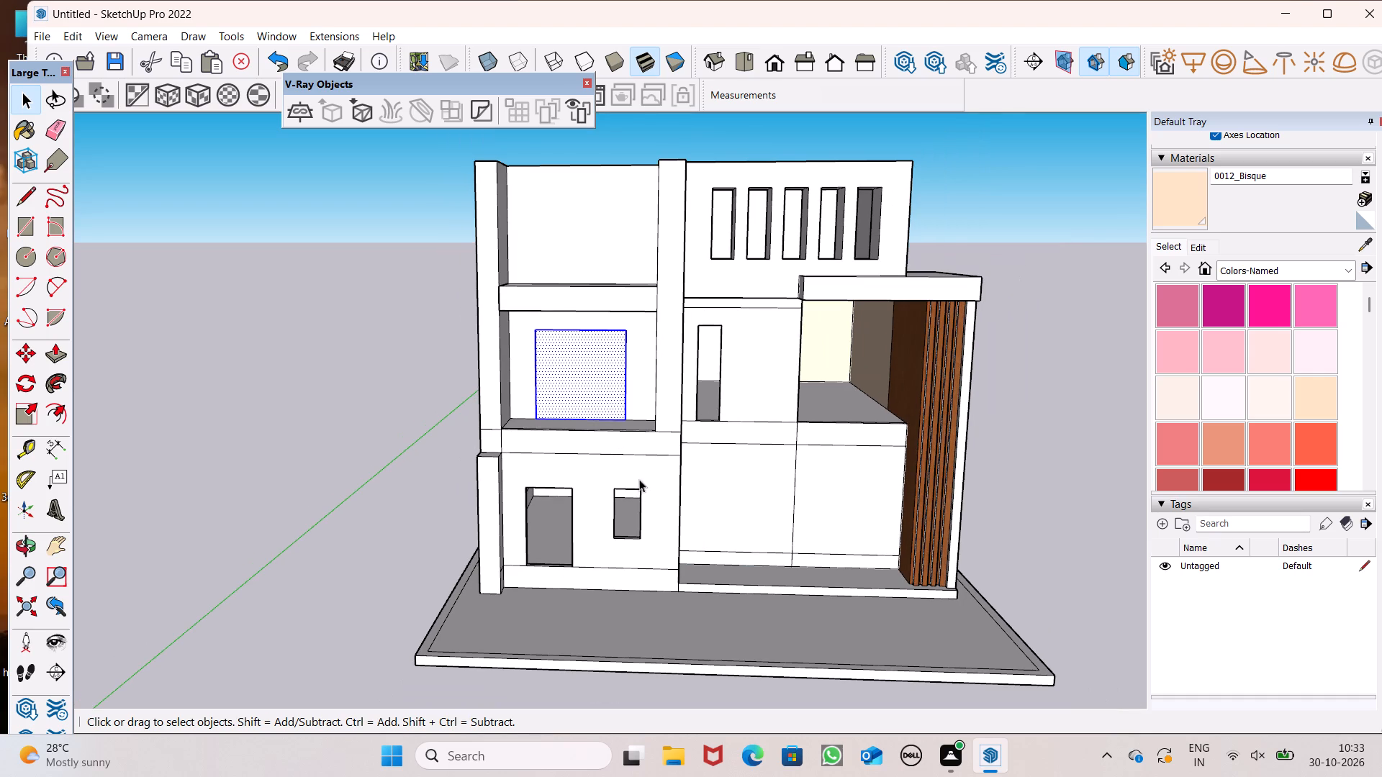
{"action": "middle_click_drag", "start_coordinate": [667, 508], "coordinate": [646, 586]}
{"action": "key", "text": "m"}
{"action": "key", "text": "Return"}
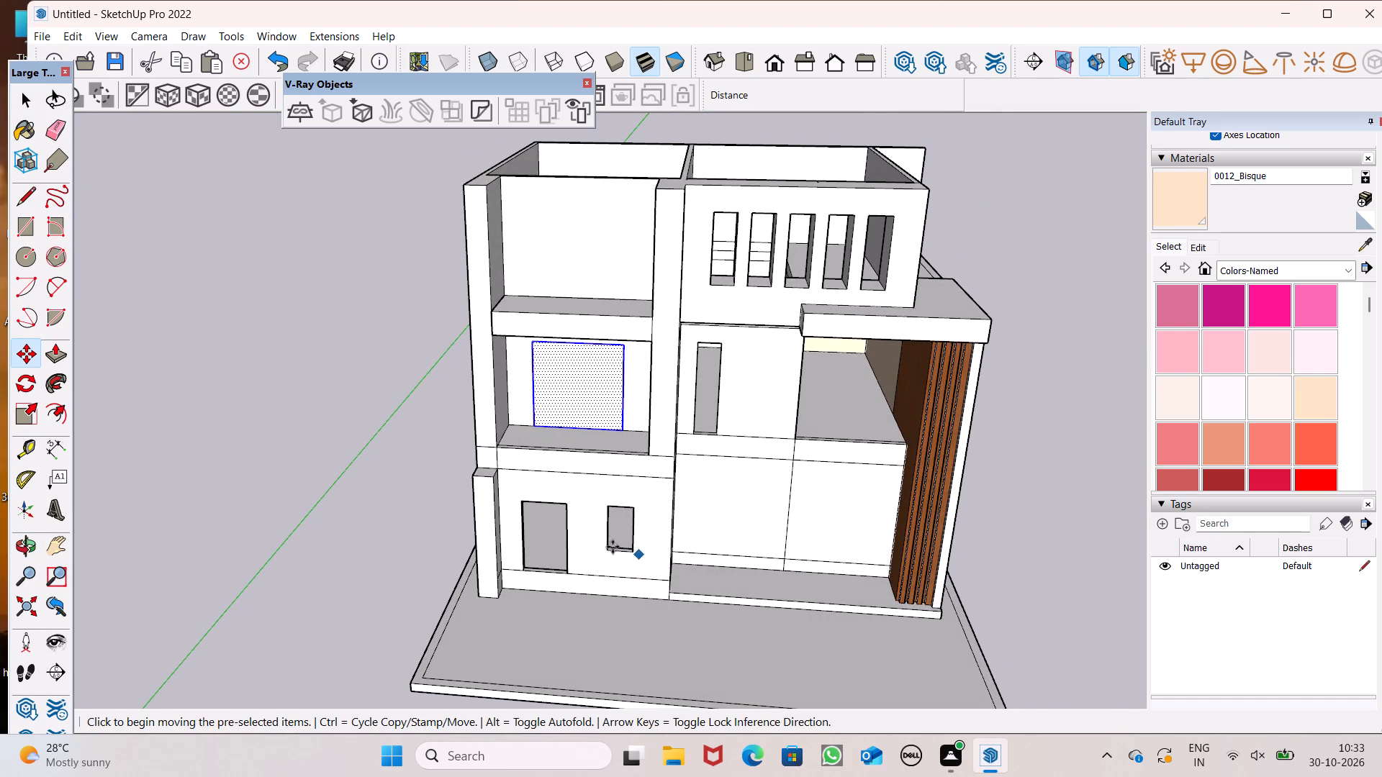
{"action": "scroll", "coordinate": [574, 352], "scroll_direction": "down", "scroll_amount": 5}
{"action": "scroll", "coordinate": [544, 295], "scroll_direction": "up", "scroll_amount": 6}
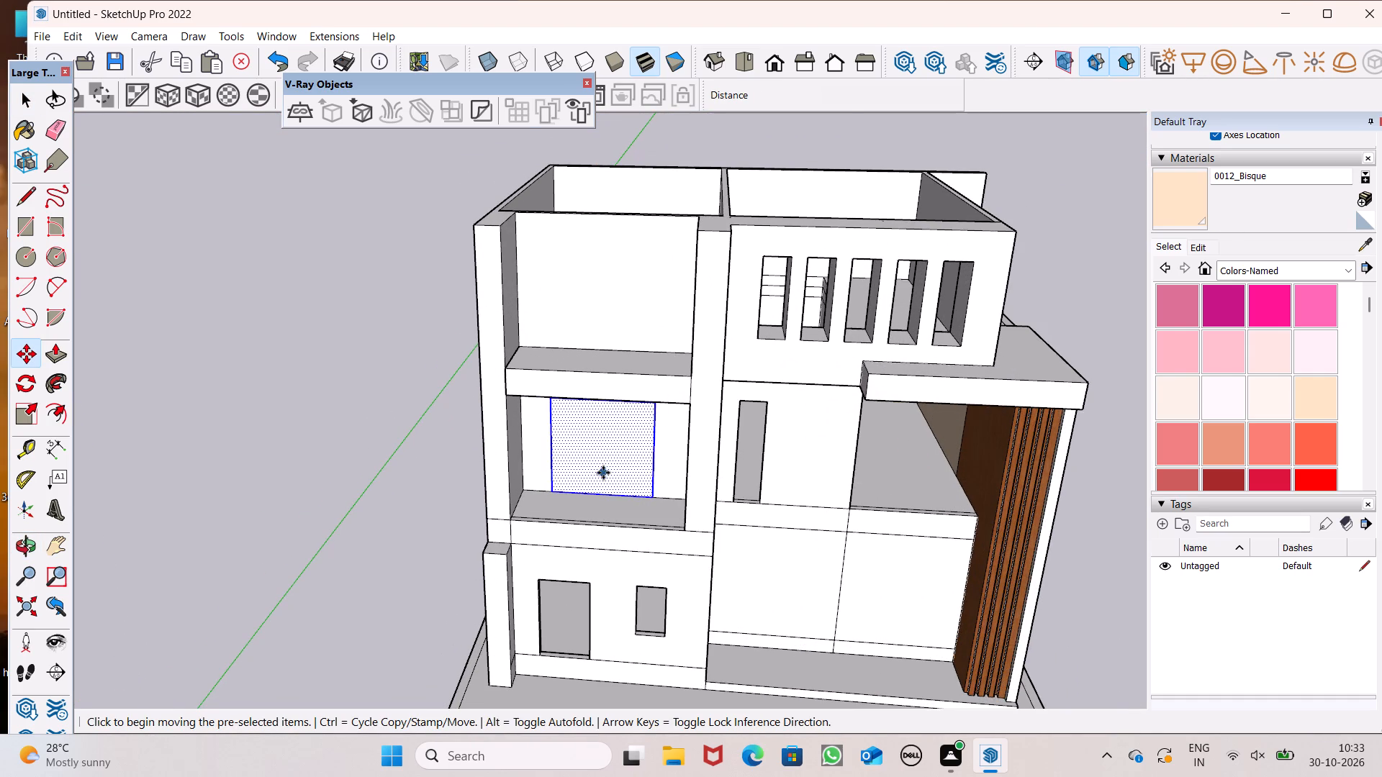
{"action": "left_click_drag", "start_coordinate": [604, 471], "coordinate": [608, 322]}
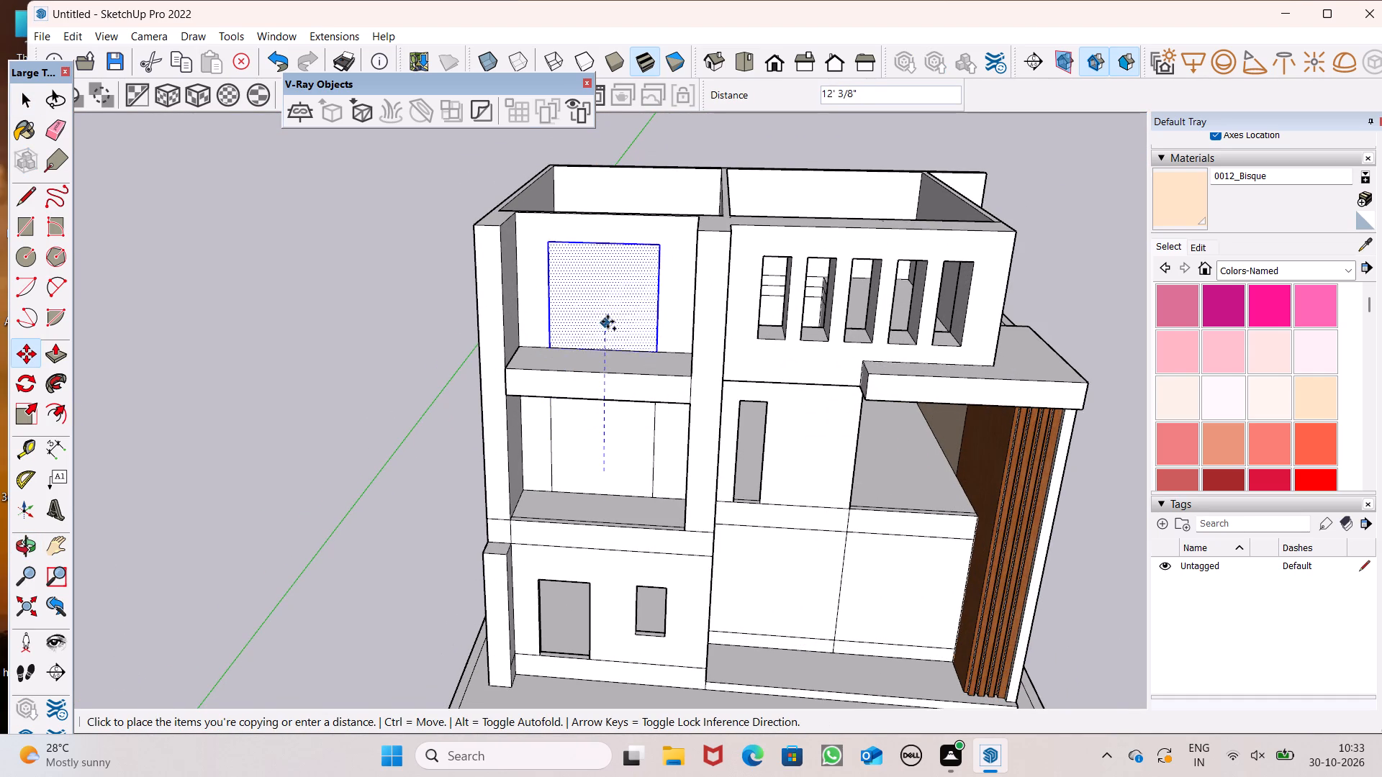
{"action": "left_click_drag", "start_coordinate": [608, 322], "coordinate": [612, 321]}
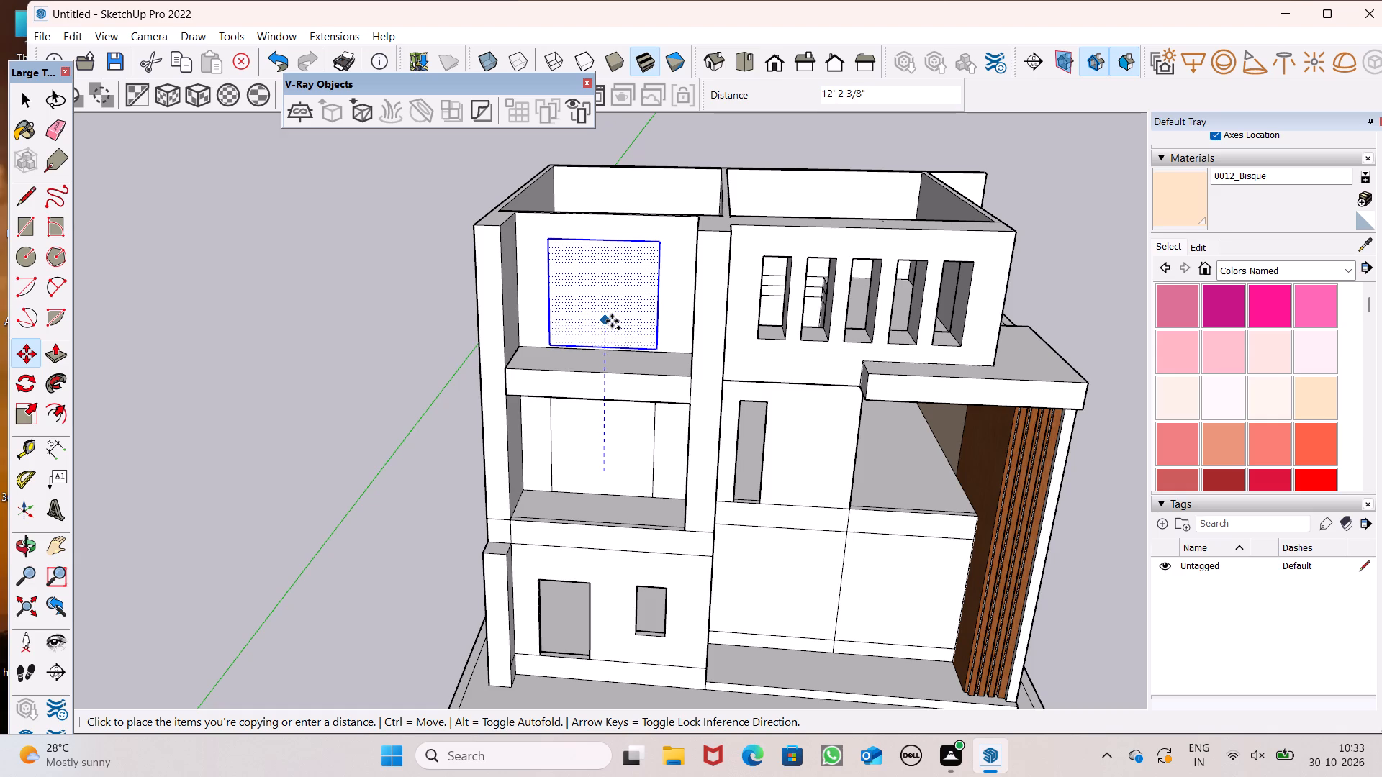
{"action": "left_click_drag", "start_coordinate": [612, 321], "coordinate": [613, 322]}
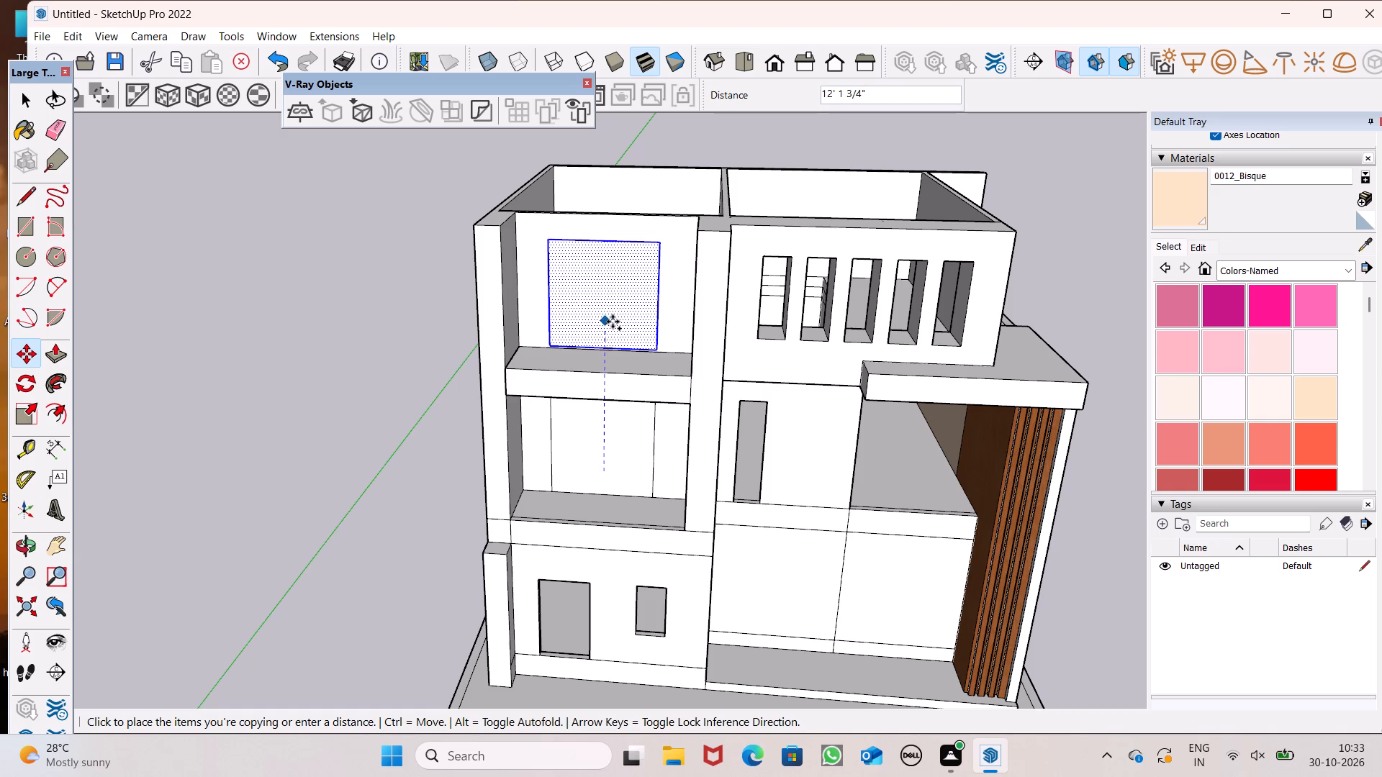
{"action": "left_click_drag", "start_coordinate": [613, 322], "coordinate": [613, 323]}
{"action": "key", "text": "space"}
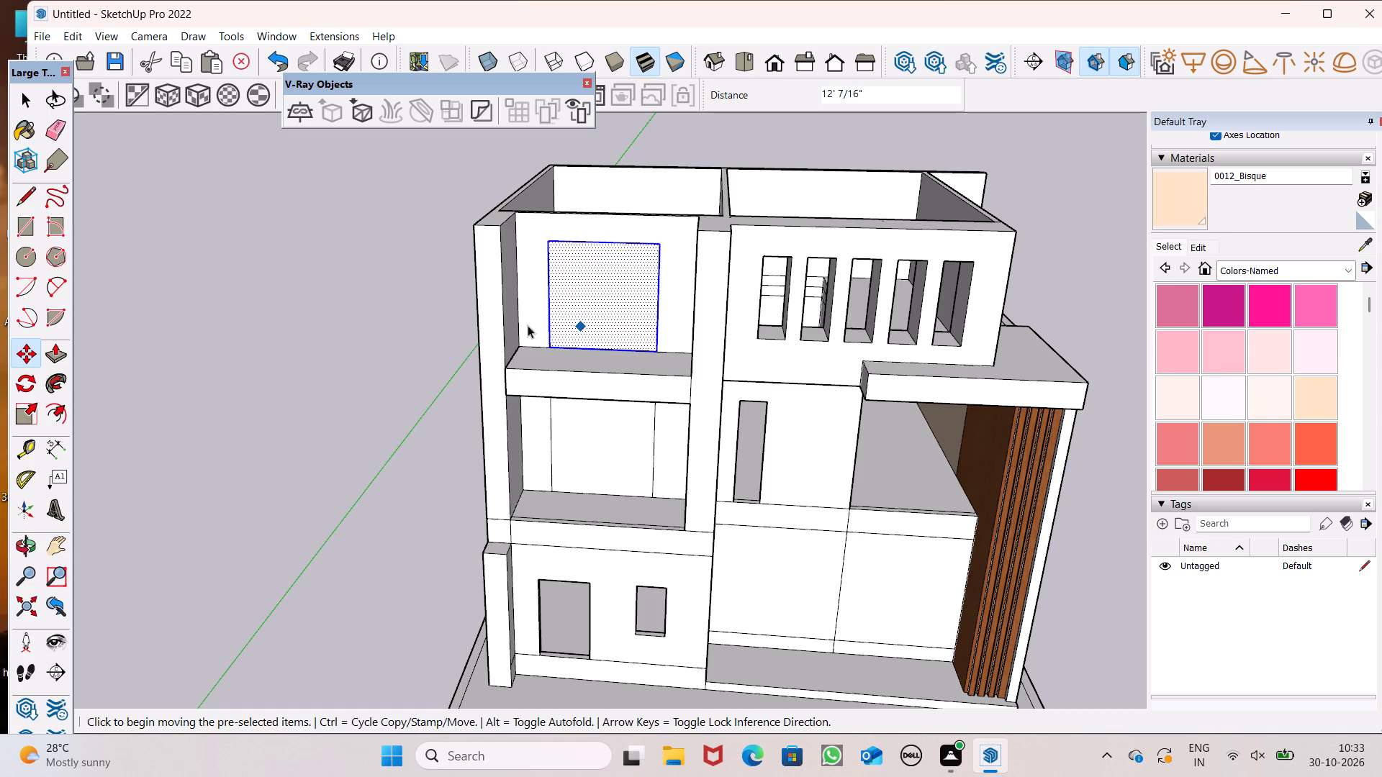
{"action": "left_click", "coordinate": [456, 332]}
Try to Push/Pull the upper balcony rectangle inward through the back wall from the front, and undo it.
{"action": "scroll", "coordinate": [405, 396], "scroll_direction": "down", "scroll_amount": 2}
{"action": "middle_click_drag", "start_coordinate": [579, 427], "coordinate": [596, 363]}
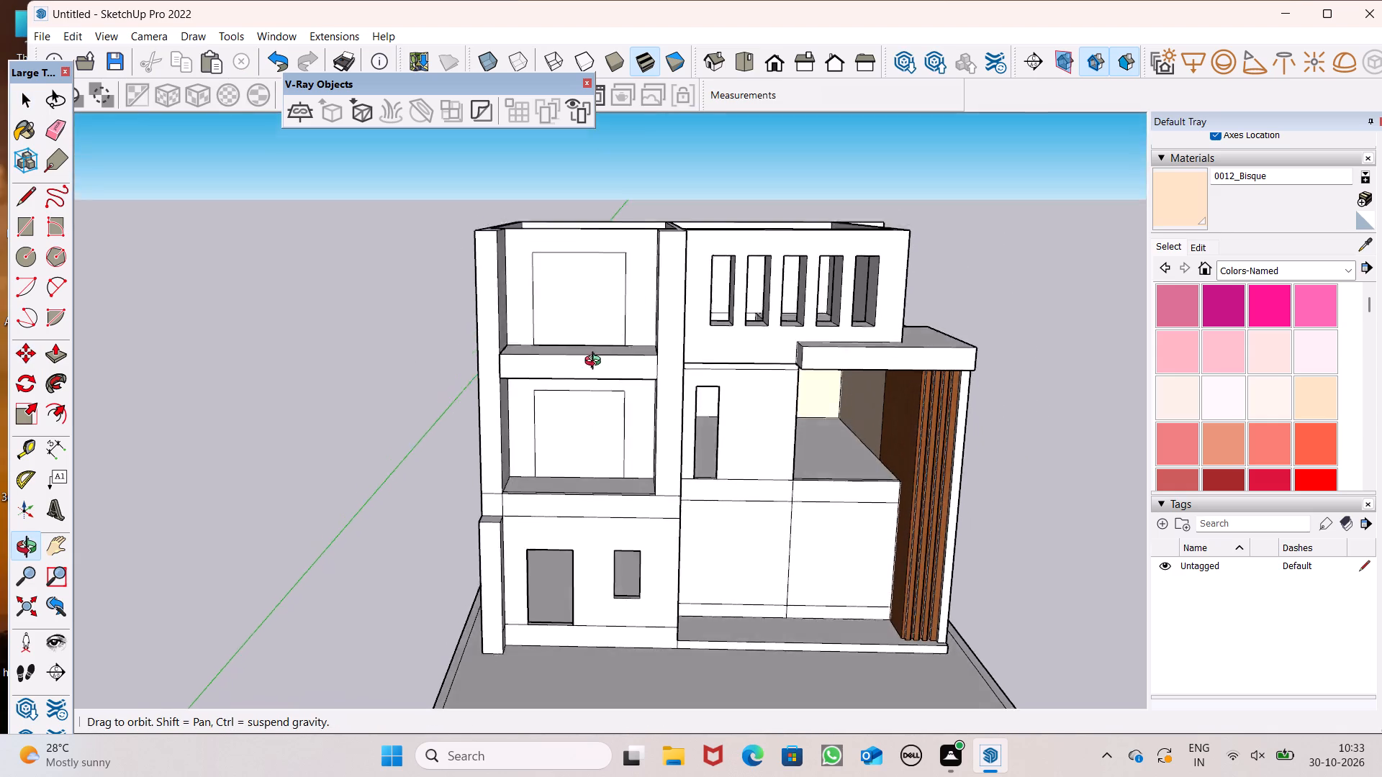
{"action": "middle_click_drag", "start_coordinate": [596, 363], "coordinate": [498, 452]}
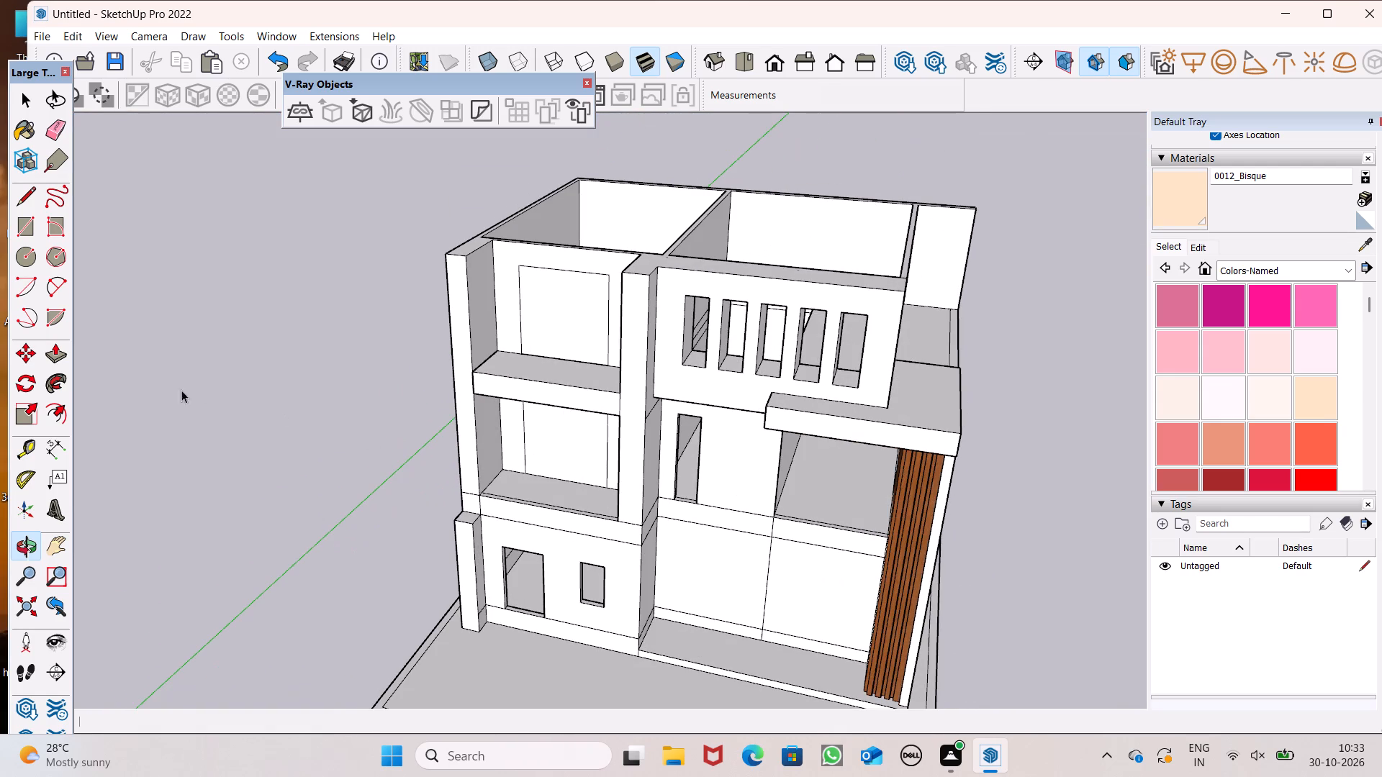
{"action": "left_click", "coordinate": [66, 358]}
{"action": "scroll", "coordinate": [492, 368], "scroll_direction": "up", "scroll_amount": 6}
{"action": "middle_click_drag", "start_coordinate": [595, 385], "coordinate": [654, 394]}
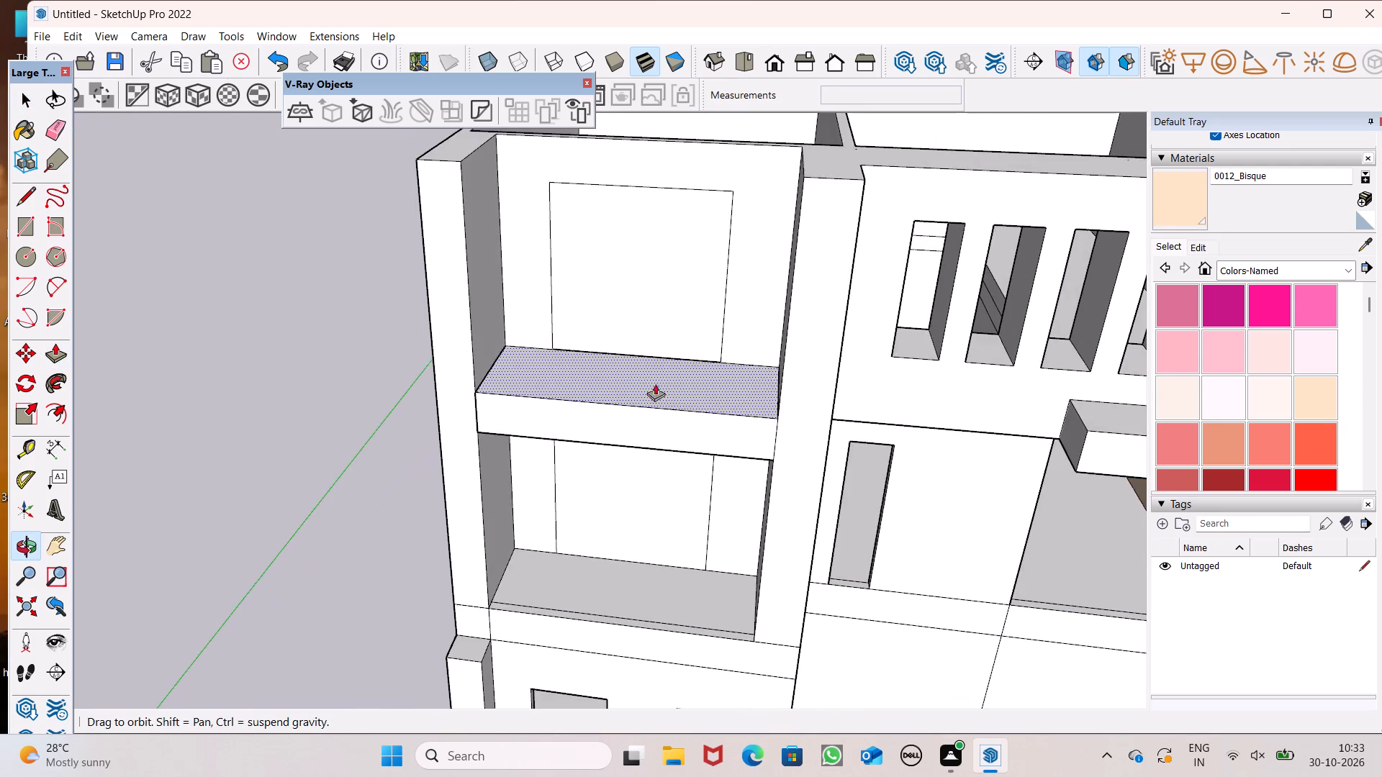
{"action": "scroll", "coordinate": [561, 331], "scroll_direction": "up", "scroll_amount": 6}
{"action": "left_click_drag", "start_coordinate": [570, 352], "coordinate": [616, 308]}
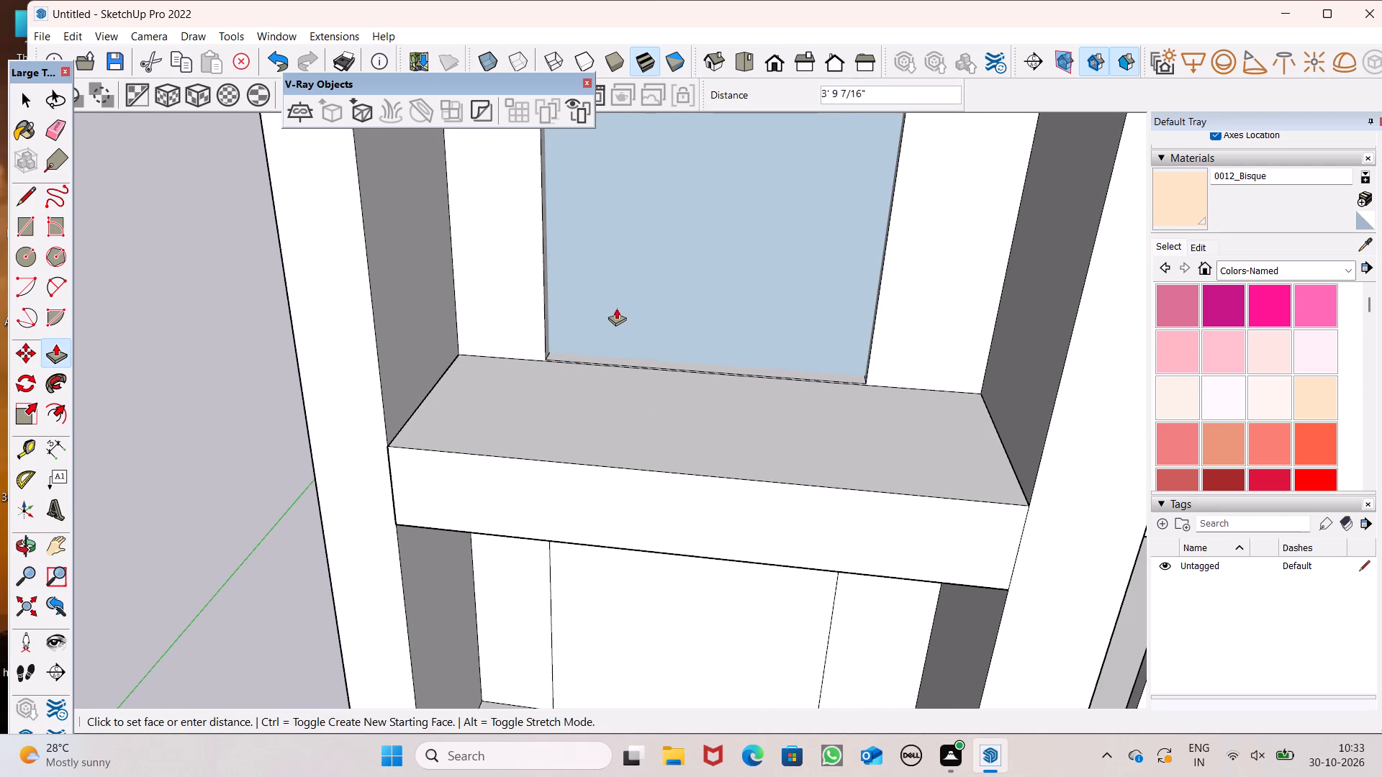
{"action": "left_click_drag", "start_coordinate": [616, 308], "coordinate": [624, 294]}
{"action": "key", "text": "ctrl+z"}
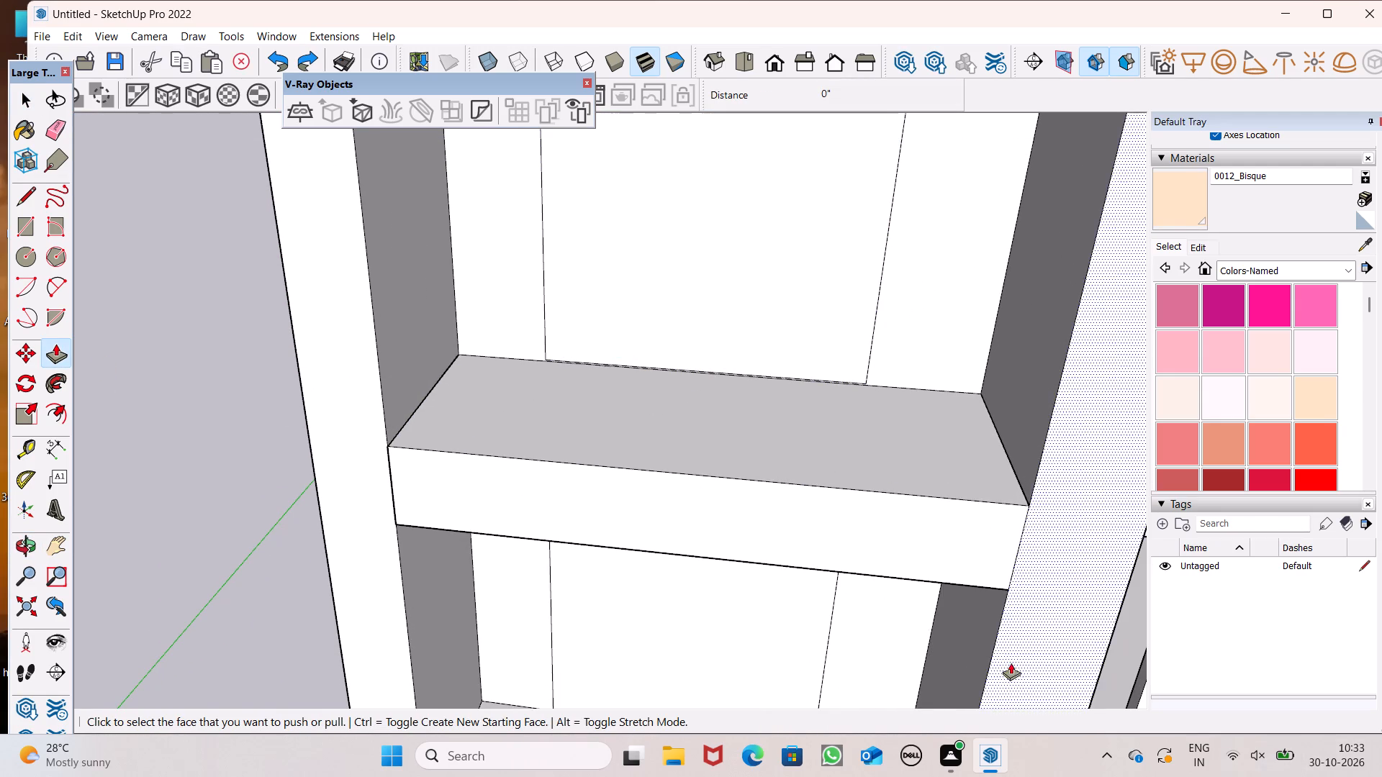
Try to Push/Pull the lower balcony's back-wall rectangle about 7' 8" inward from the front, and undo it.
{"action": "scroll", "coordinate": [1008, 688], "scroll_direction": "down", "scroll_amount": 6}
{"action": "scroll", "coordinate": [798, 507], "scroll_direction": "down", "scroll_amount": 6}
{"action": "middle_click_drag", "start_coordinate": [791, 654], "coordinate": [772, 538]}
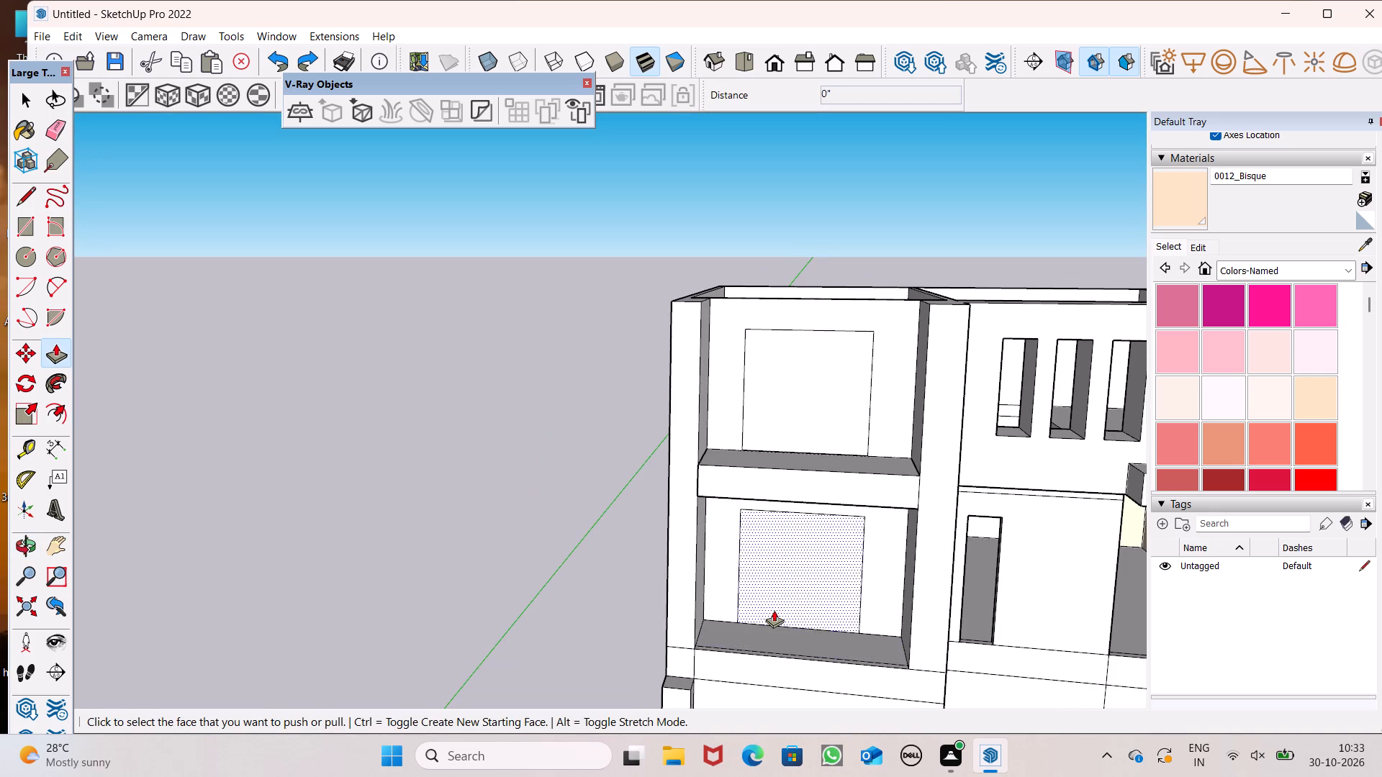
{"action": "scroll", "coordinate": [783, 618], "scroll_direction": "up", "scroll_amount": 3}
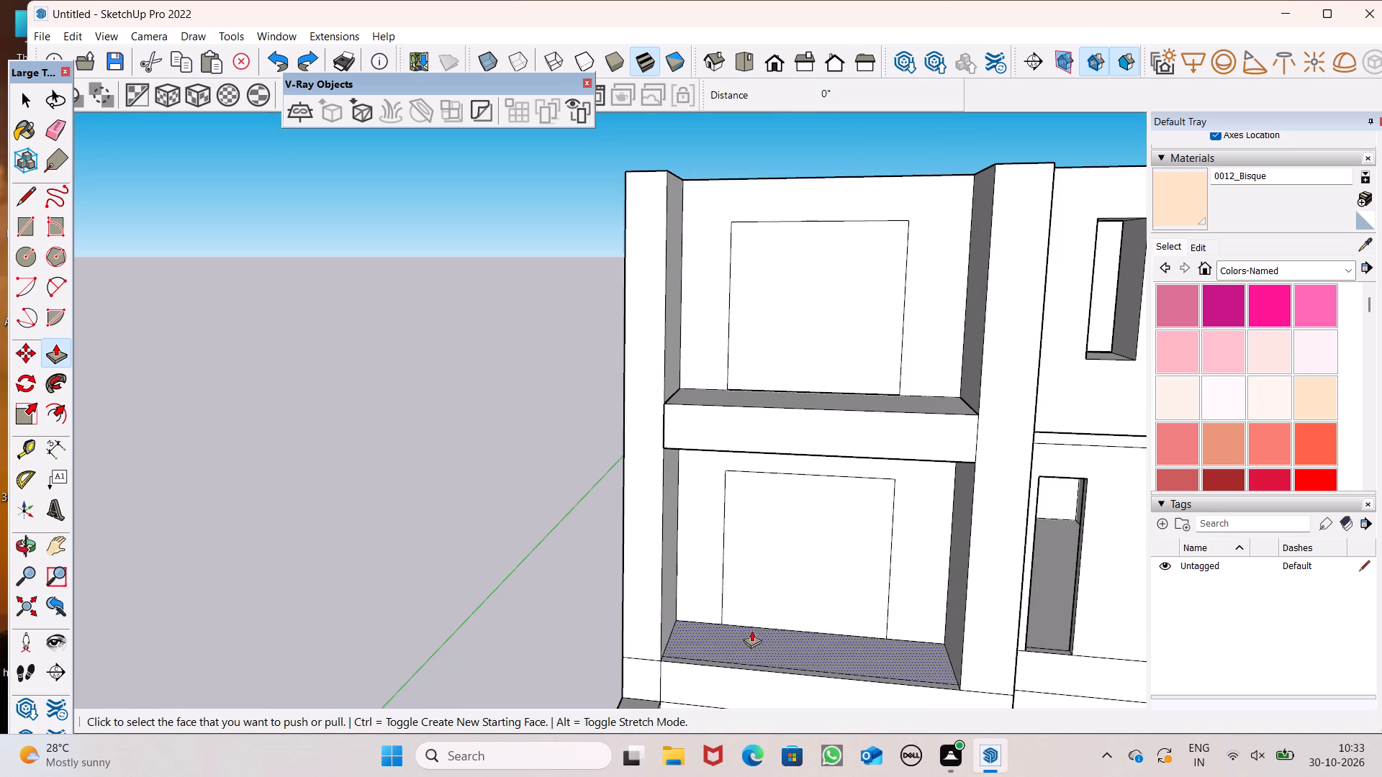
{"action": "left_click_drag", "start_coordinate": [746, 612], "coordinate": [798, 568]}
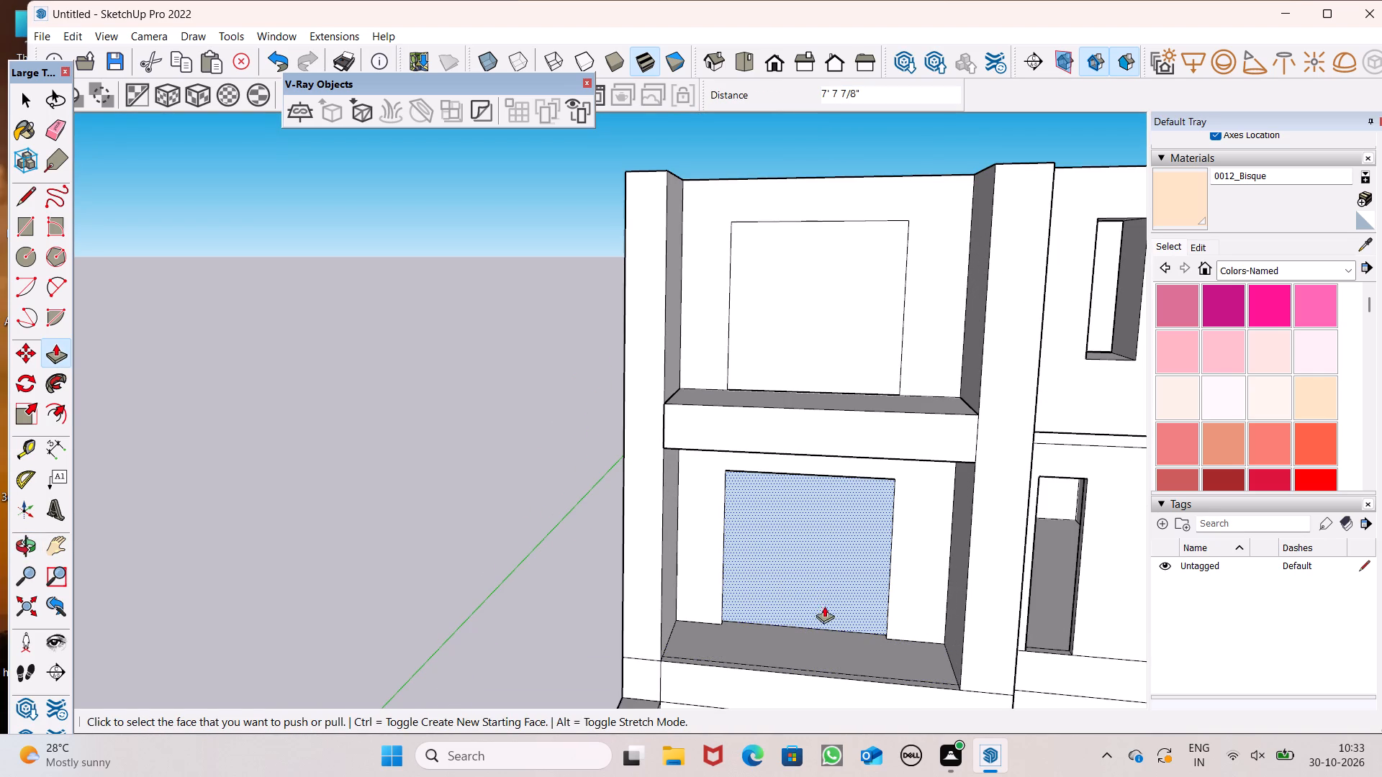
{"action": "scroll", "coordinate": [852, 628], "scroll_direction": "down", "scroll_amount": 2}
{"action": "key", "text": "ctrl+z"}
Push/Pull the upper balcony's back-wall rectangle about 4 3/4" inward to recess it into the wall.
{"action": "scroll", "coordinate": [854, 555], "scroll_direction": "down", "scroll_amount": 7, "text": "ctrl"}
{"action": "scroll", "coordinate": [823, 444], "scroll_direction": "down", "scroll_amount": 6}
{"action": "middle_click_drag", "start_coordinate": [814, 515], "coordinate": [739, 685]}
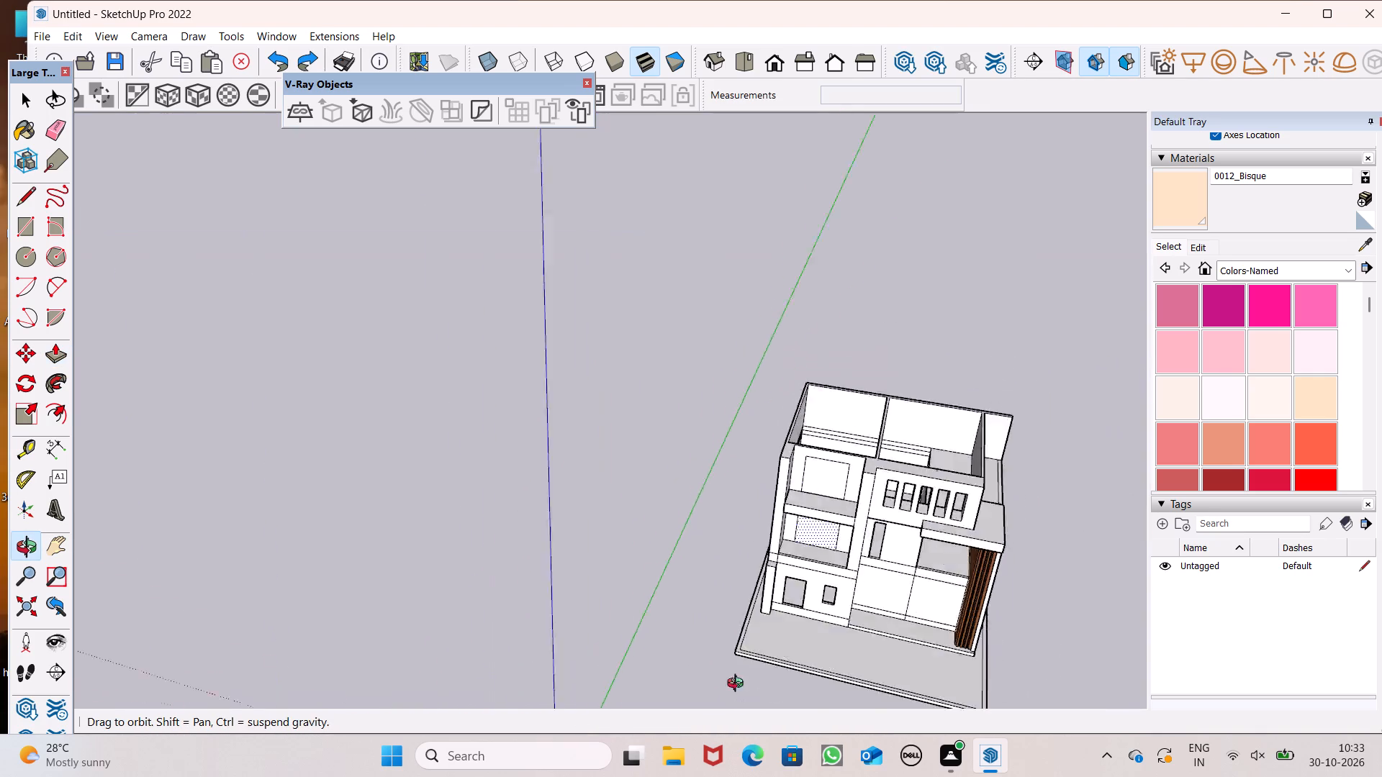
{"action": "middle_click_drag", "start_coordinate": [739, 685], "coordinate": [214, 700]}
{"action": "scroll", "coordinate": [633, 502], "scroll_direction": "down", "scroll_amount": 7}
{"action": "middle_click_drag", "start_coordinate": [569, 592], "coordinate": [223, 630]}
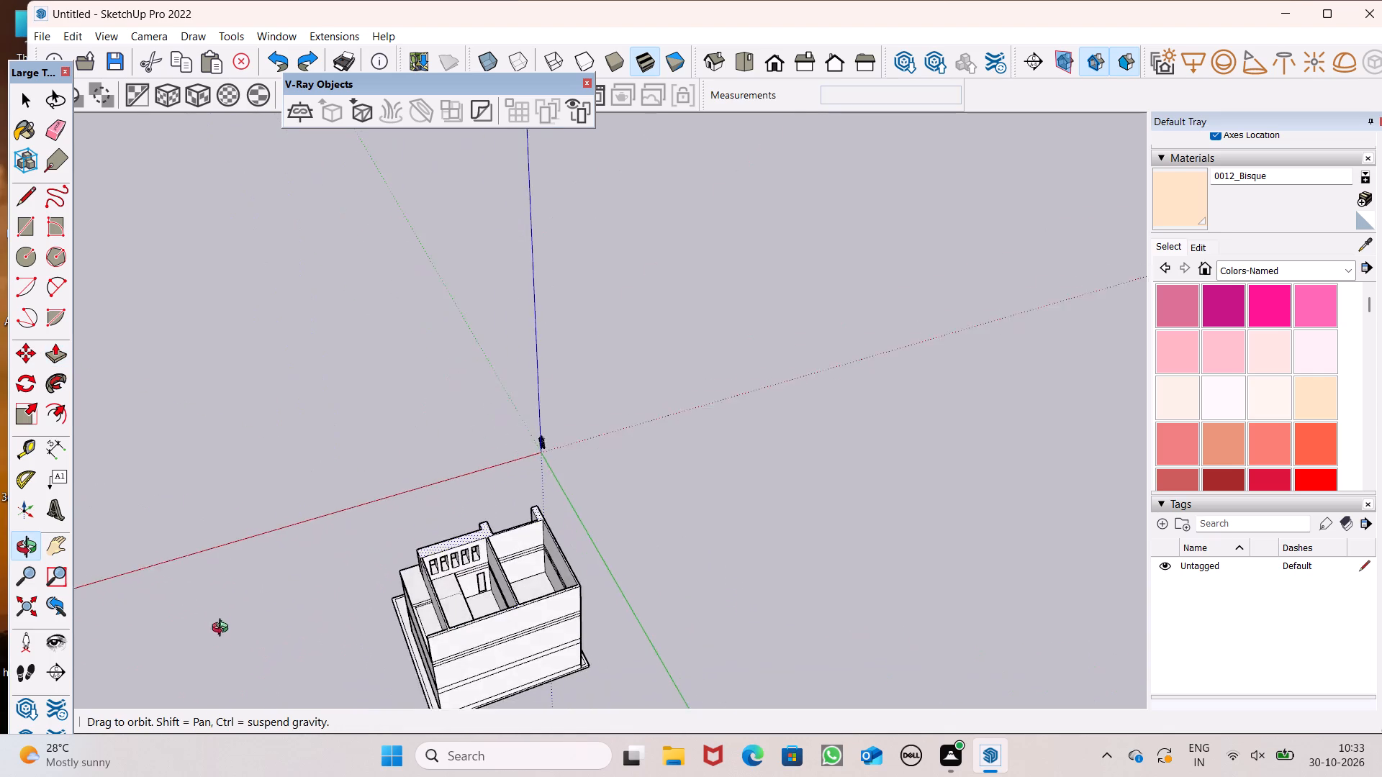
{"action": "middle_click_drag", "start_coordinate": [223, 630], "coordinate": [1238, 331]}
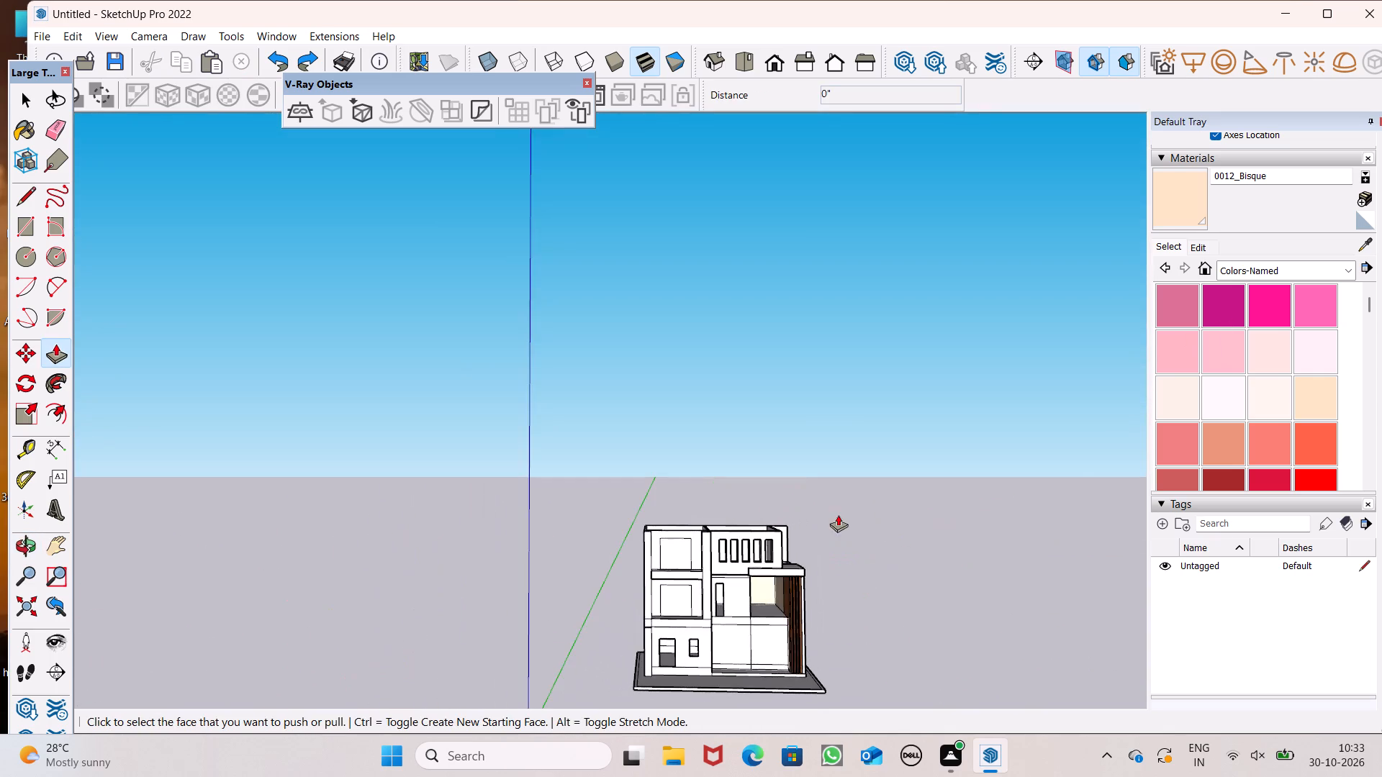
{"action": "scroll", "coordinate": [811, 514], "scroll_direction": "down", "scroll_amount": 4}
{"action": "middle_click_drag", "start_coordinate": [695, 642], "coordinate": [679, 722]}
{"action": "scroll", "coordinate": [693, 540], "scroll_direction": "up", "scroll_amount": 14}
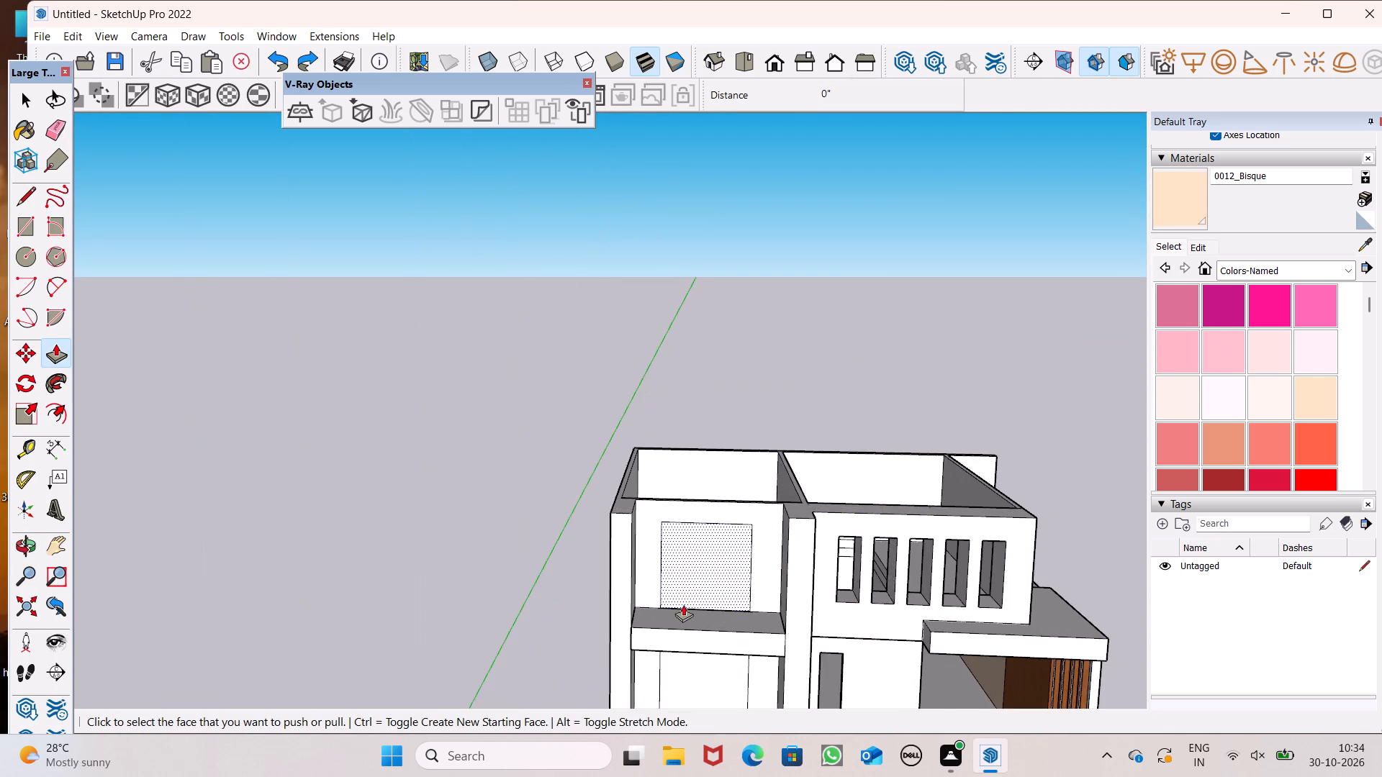
{"action": "scroll", "coordinate": [683, 602], "scroll_direction": "up", "scroll_amount": 6}
{"action": "scroll", "coordinate": [685, 597], "scroll_direction": "down", "scroll_amount": 1}
{"action": "scroll", "coordinate": [674, 537], "scroll_direction": "down", "scroll_amount": 6}
{"action": "middle_click_drag", "start_coordinate": [685, 547], "coordinate": [690, 658]}
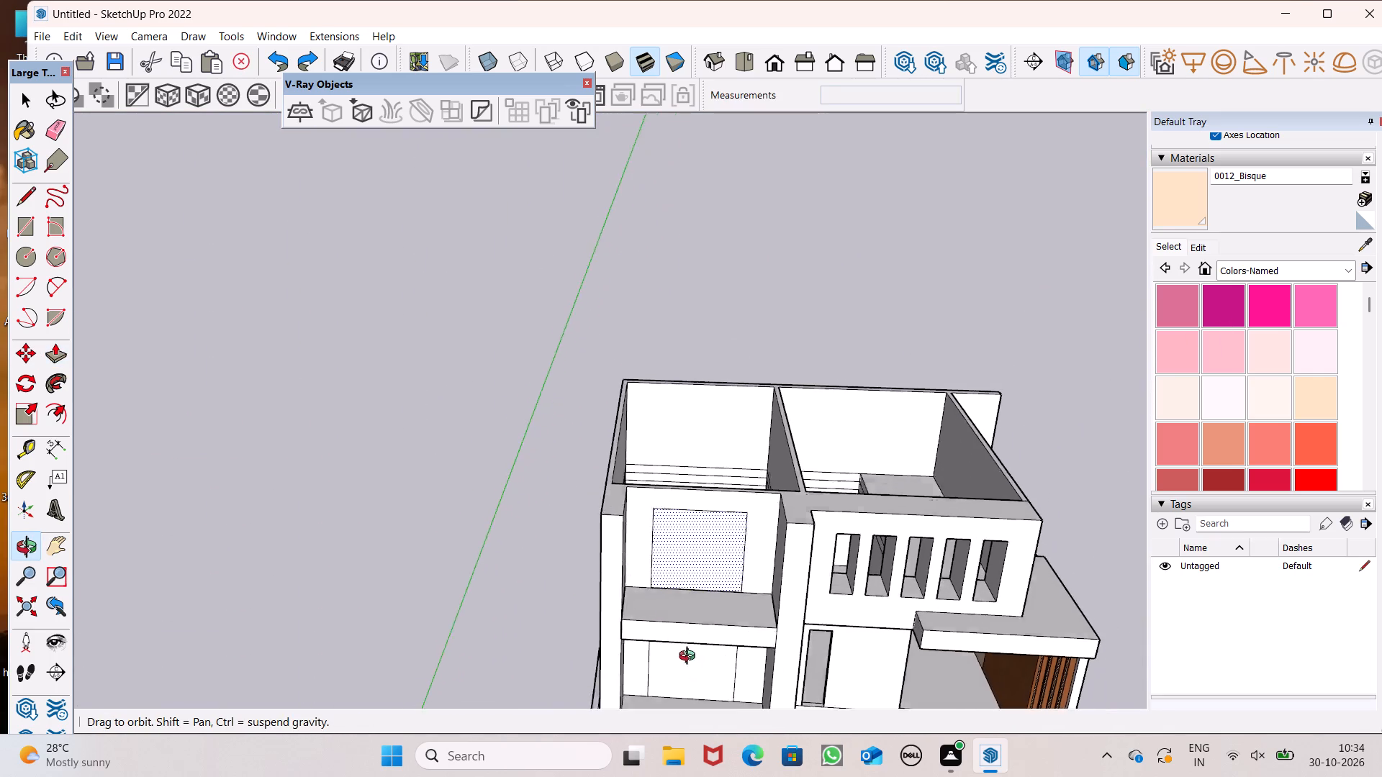
{"action": "middle_click_drag", "start_coordinate": [690, 658], "coordinate": [688, 658]}
{"action": "scroll", "coordinate": [690, 658], "scroll_direction": "up", "scroll_amount": 10}
{"action": "scroll", "coordinate": [667, 565], "scroll_direction": "up", "scroll_amount": 8}
{"action": "left_click_drag", "start_coordinate": [634, 586], "coordinate": [629, 577]}
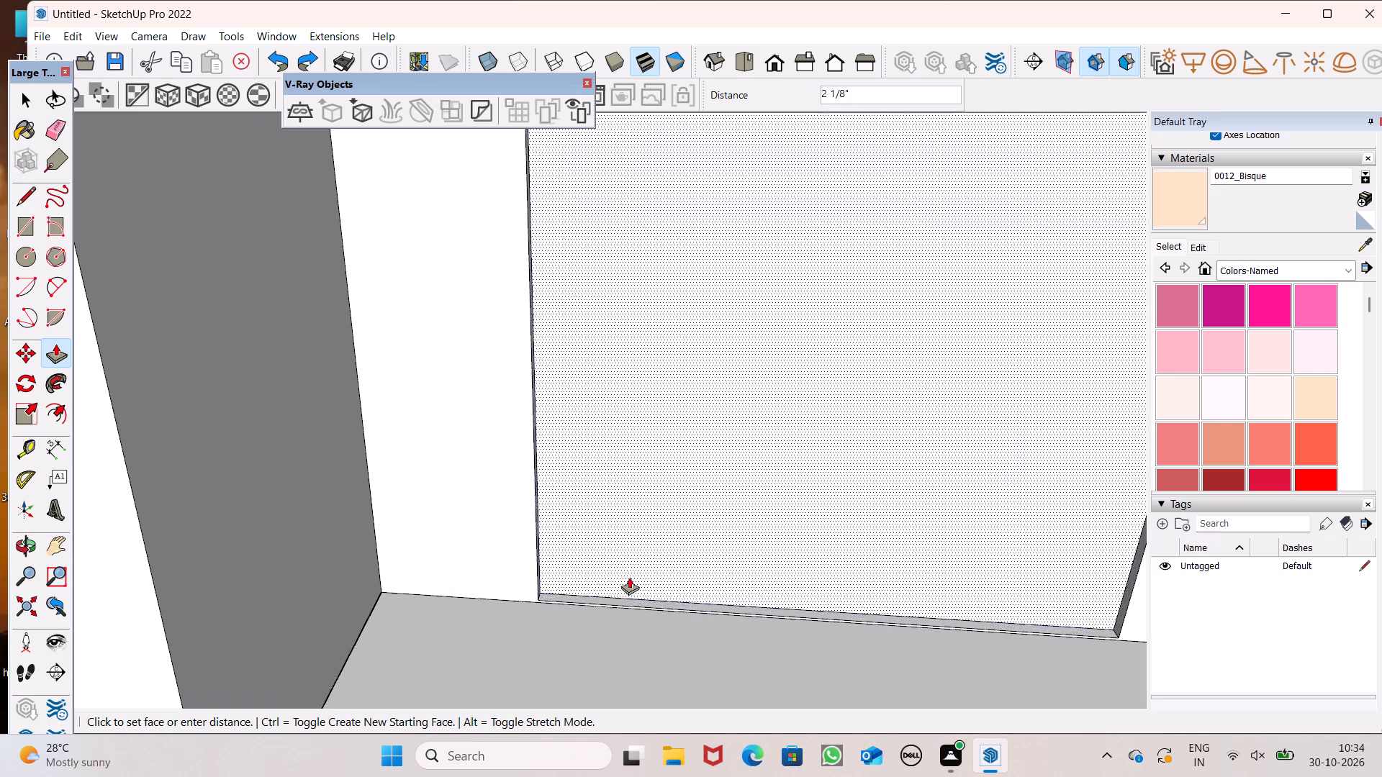
{"action": "left_click_drag", "start_coordinate": [629, 577], "coordinate": [631, 570]}
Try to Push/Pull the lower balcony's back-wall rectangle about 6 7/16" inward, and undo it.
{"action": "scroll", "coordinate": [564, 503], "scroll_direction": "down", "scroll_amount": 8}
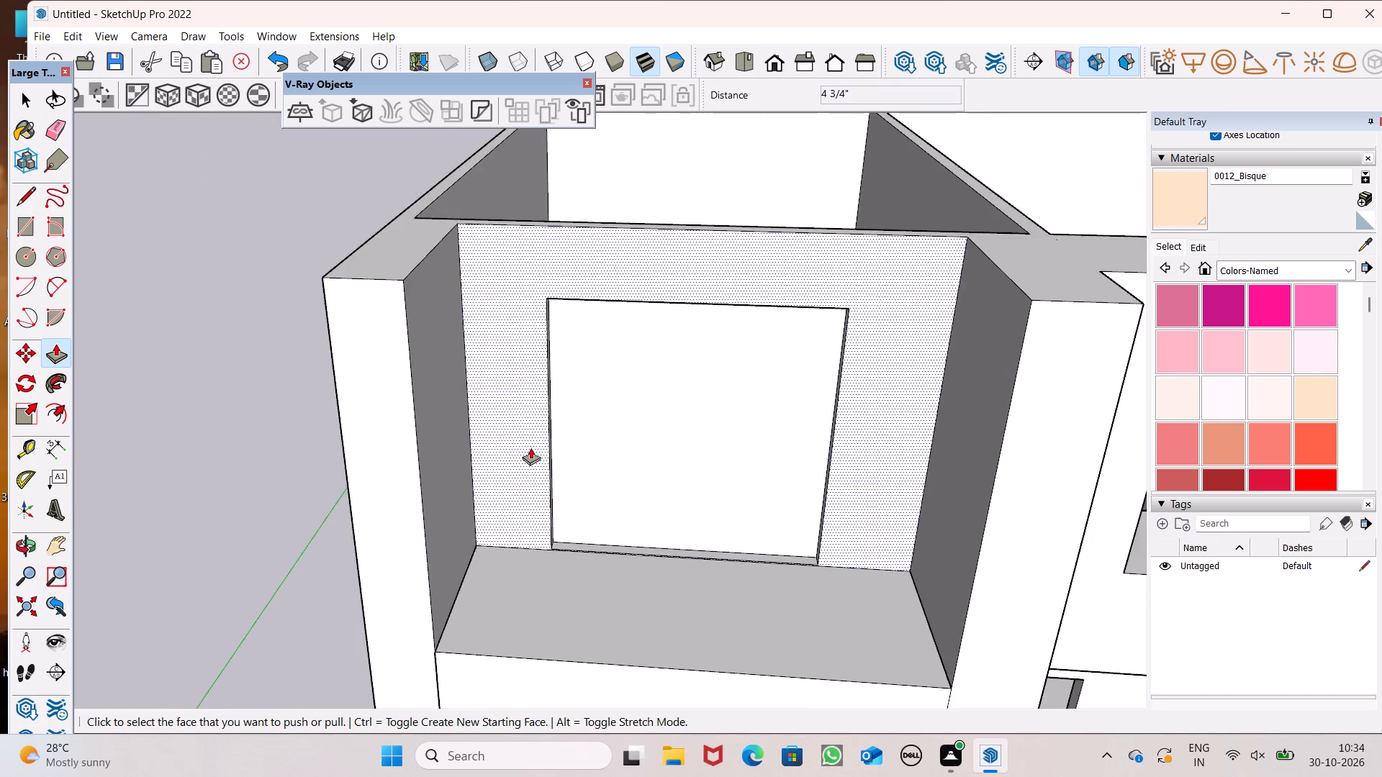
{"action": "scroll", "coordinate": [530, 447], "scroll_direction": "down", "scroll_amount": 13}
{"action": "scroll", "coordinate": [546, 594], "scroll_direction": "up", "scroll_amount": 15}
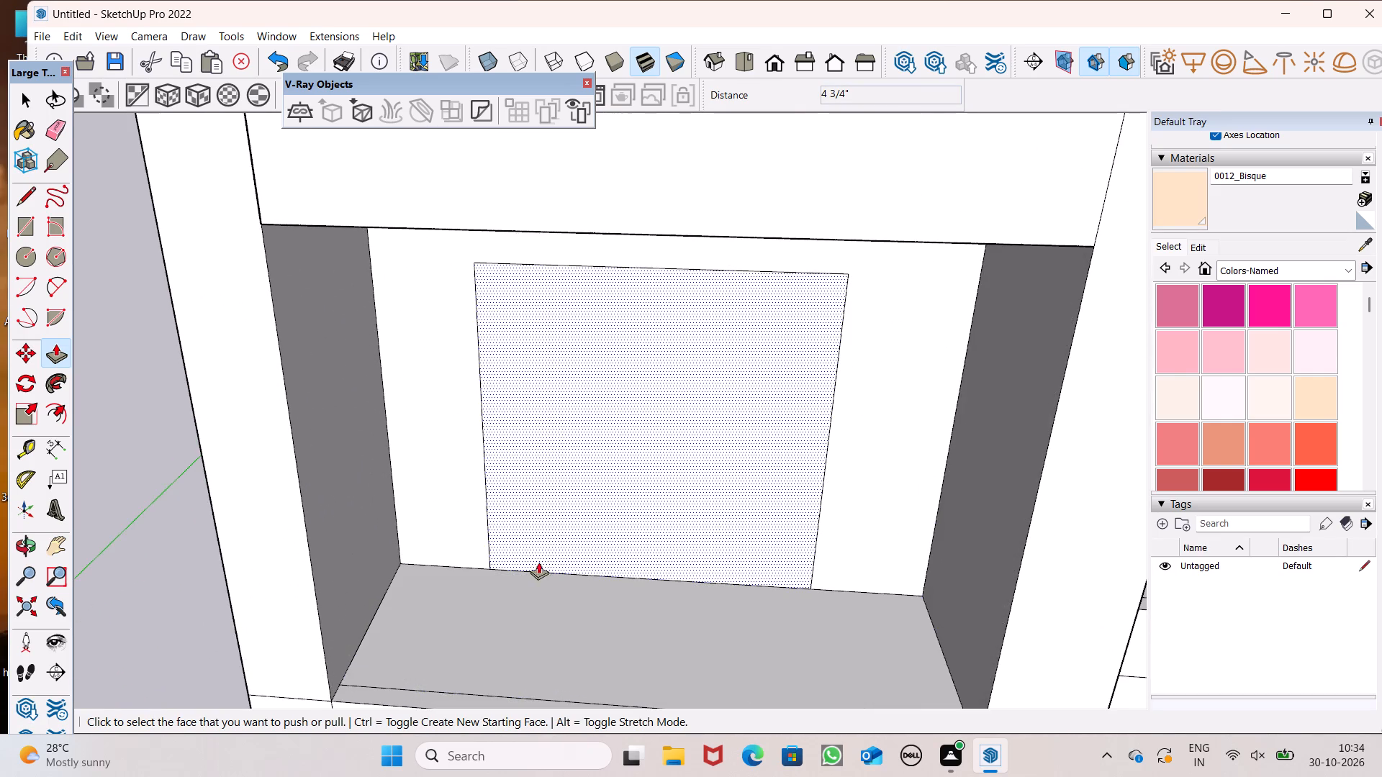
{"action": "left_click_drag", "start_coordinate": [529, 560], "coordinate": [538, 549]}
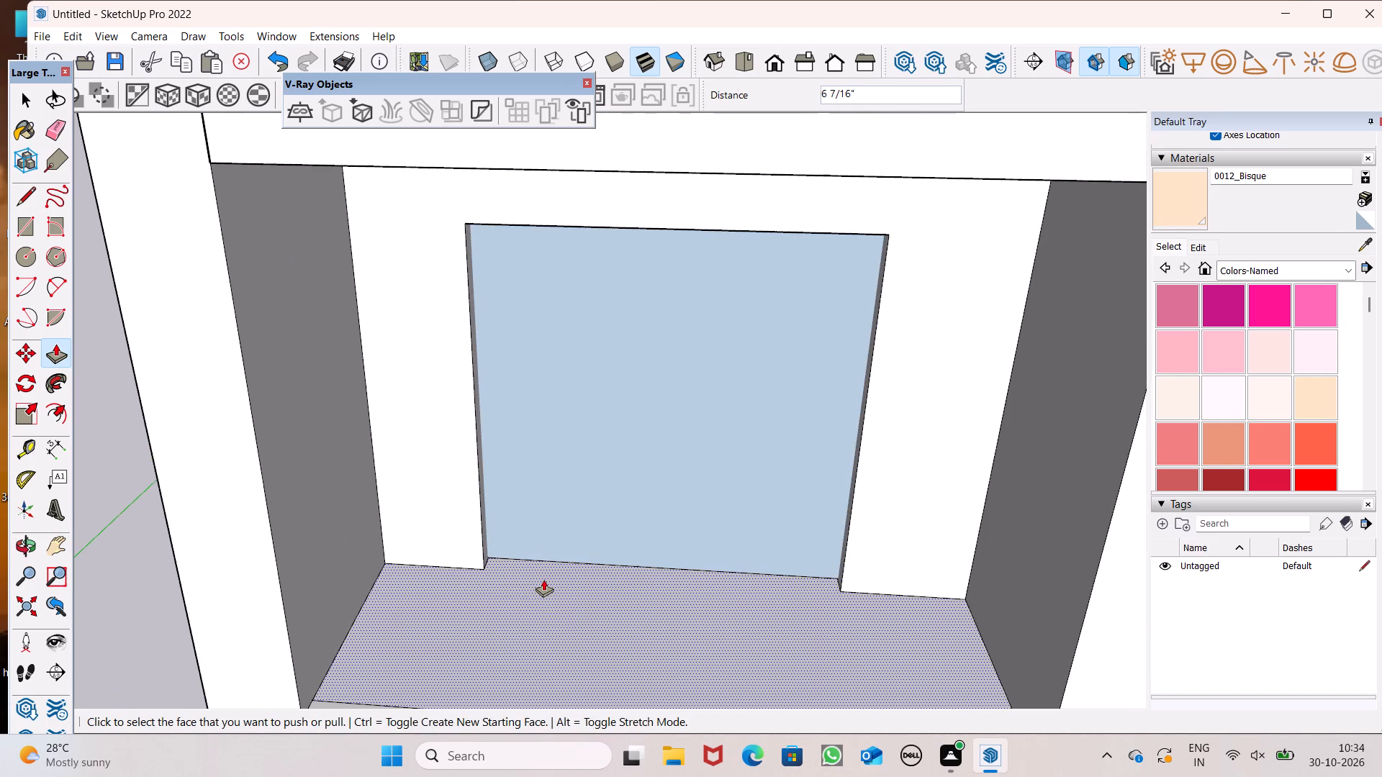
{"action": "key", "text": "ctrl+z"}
Push/Pull the lower balcony's back-wall rectangle about 4 1/4" inward to recess it into the wall.
{"action": "left_click_drag", "start_coordinate": [537, 560], "coordinate": [537, 551]}
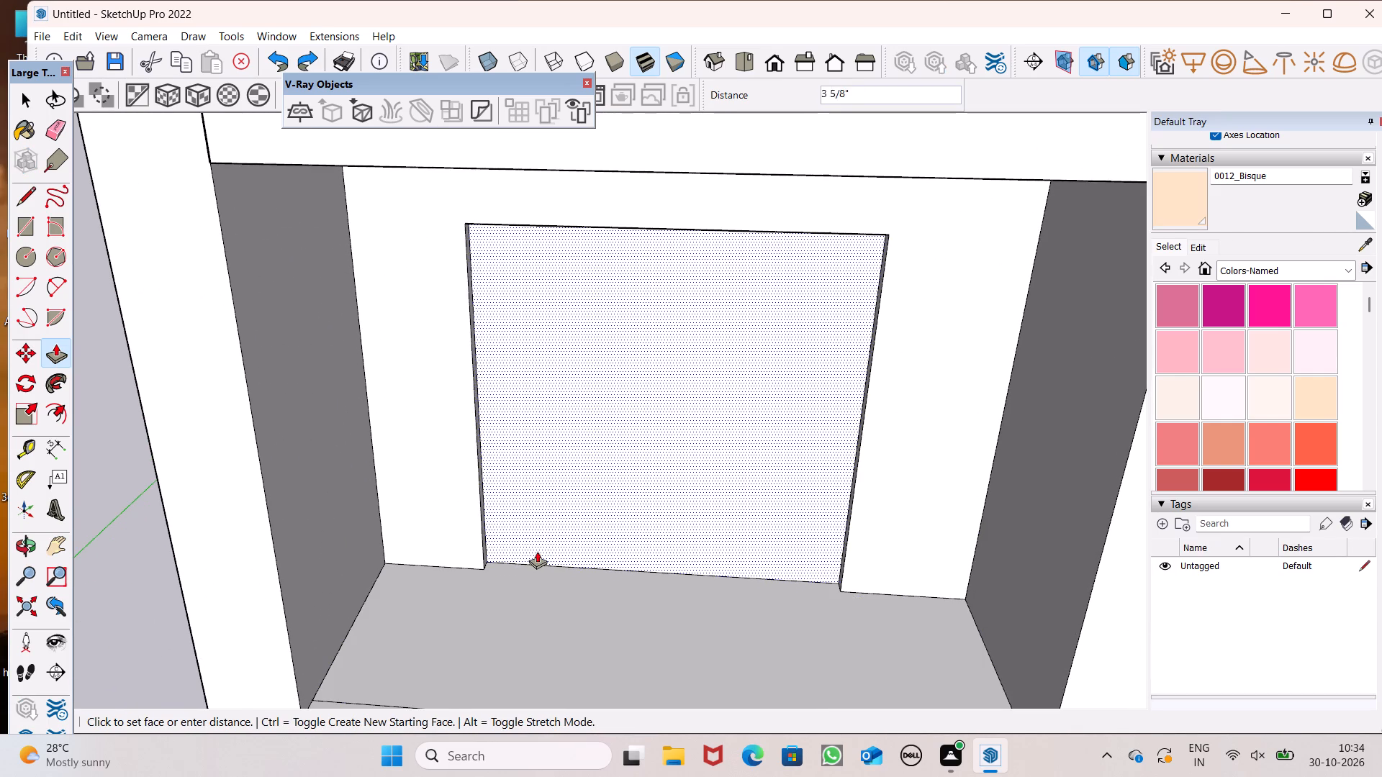
{"action": "left_click_drag", "start_coordinate": [537, 551], "coordinate": [537, 550]}
Examine the front wall and balcony back walls from inside the house, and the whole front facade from outside.
{"action": "scroll", "coordinate": [527, 569], "scroll_direction": "down", "scroll_amount": 6}
{"action": "middle_click_drag", "start_coordinate": [554, 648], "coordinate": [116, 773]}
{"action": "middle_click_drag", "start_coordinate": [295, 643], "coordinate": [0, 646]}
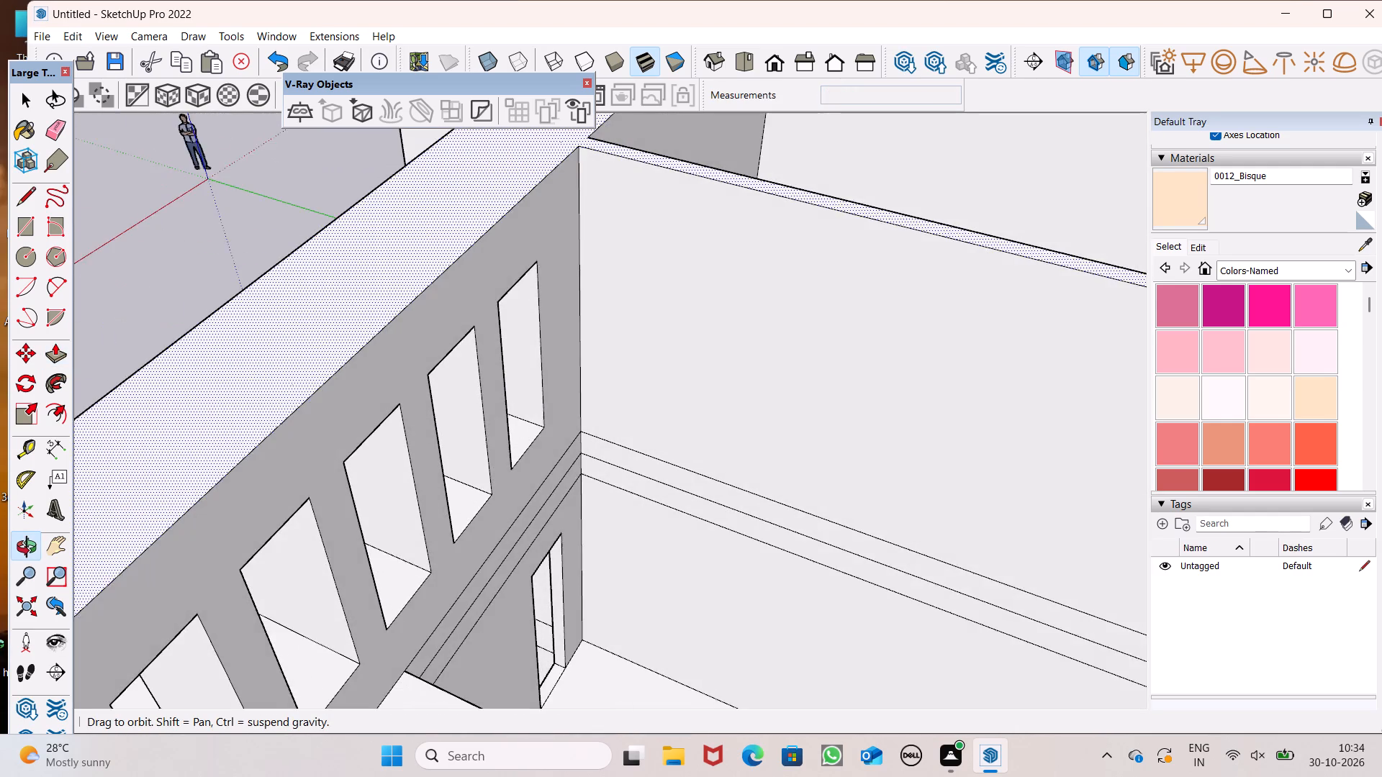
{"action": "middle_click_drag", "start_coordinate": [0, 646], "coordinate": [17, 645]}
{"action": "scroll", "coordinate": [302, 525], "scroll_direction": "down", "scroll_amount": 11}
{"action": "middle_click_drag", "start_coordinate": [479, 545], "coordinate": [193, 666]}
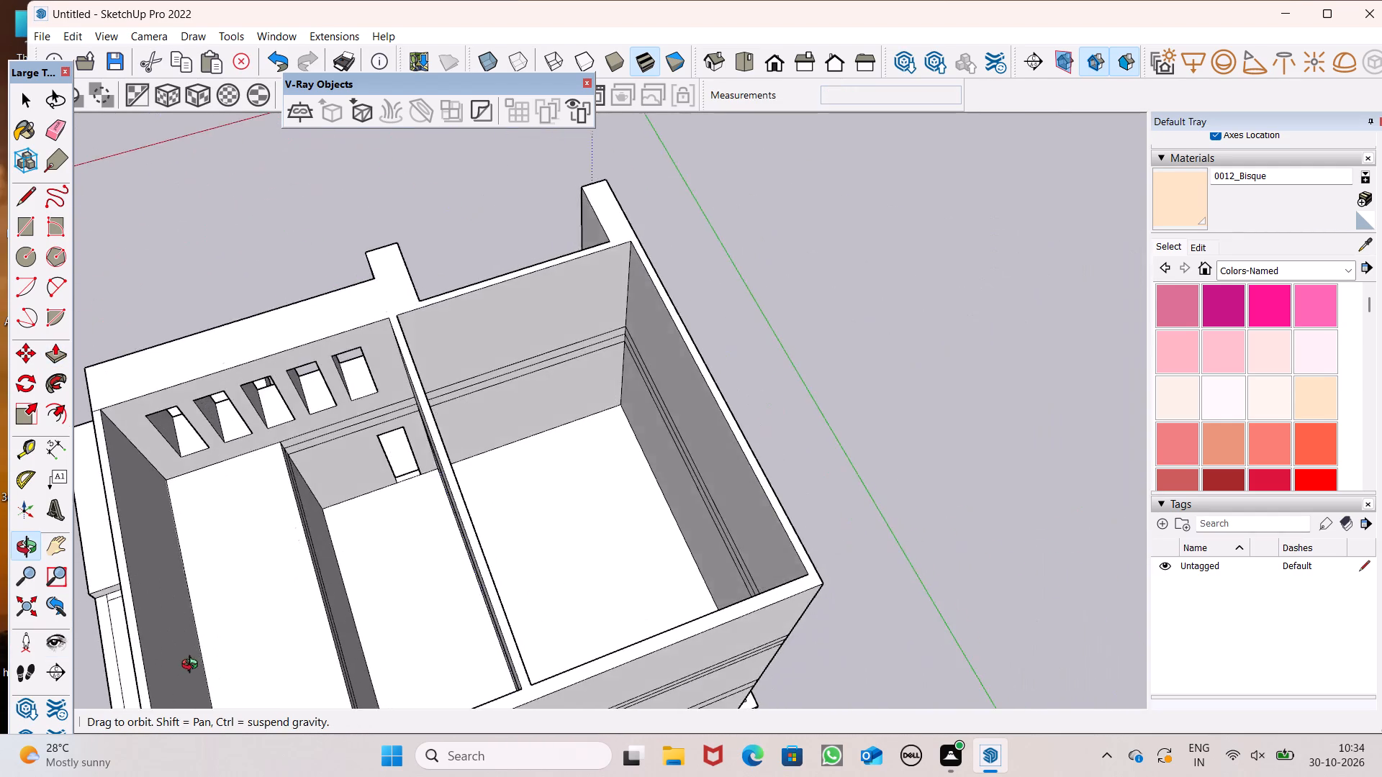
{"action": "middle_click_drag", "start_coordinate": [193, 666], "coordinate": [1119, 501]}
{"action": "scroll", "coordinate": [766, 478], "scroll_direction": "down", "scroll_amount": 5}
{"action": "middle_click_drag", "start_coordinate": [696, 497], "coordinate": [730, 376]}
{"action": "scroll", "coordinate": [631, 411], "scroll_direction": "down", "scroll_amount": 5}
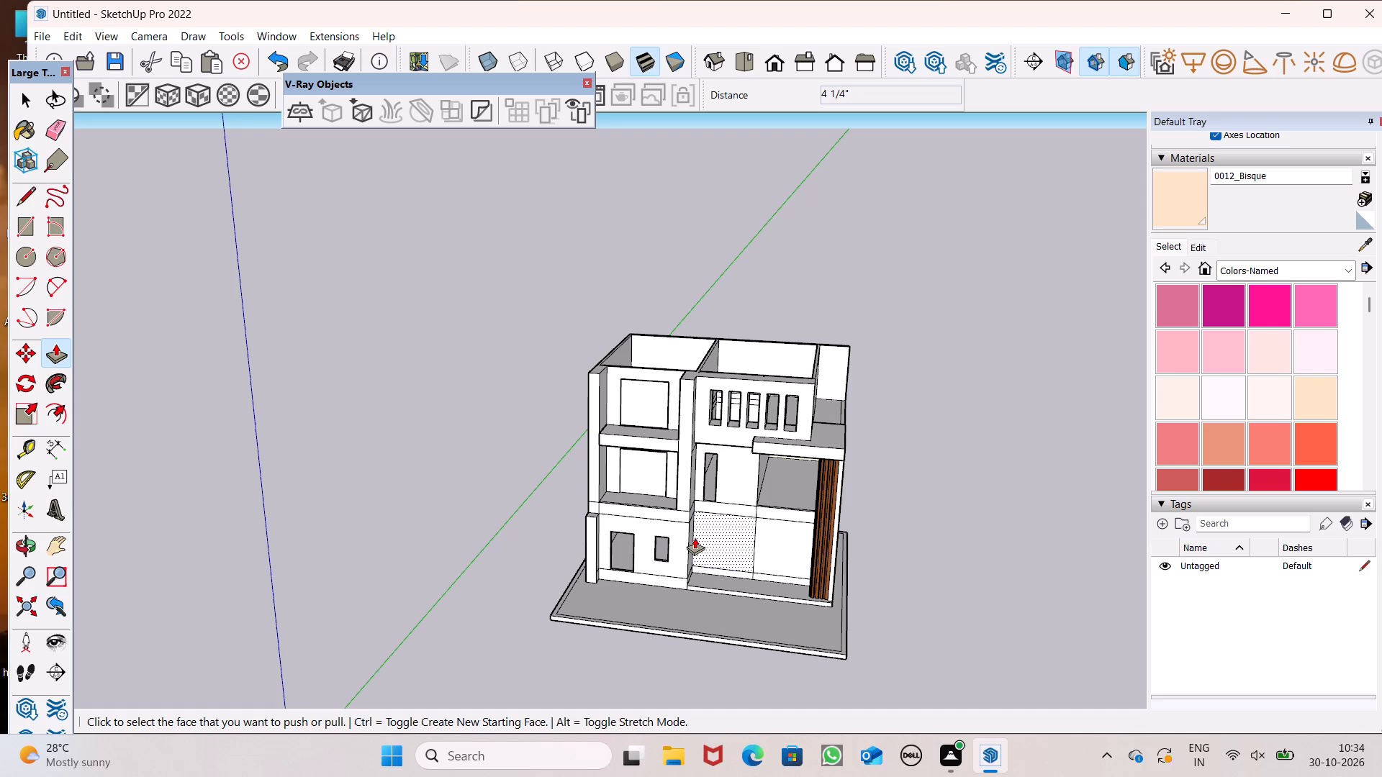
Erase the vertical dividing line on the ground-floor front wall, including its short segments in the bands above and below.
{"action": "key", "text": "space"}
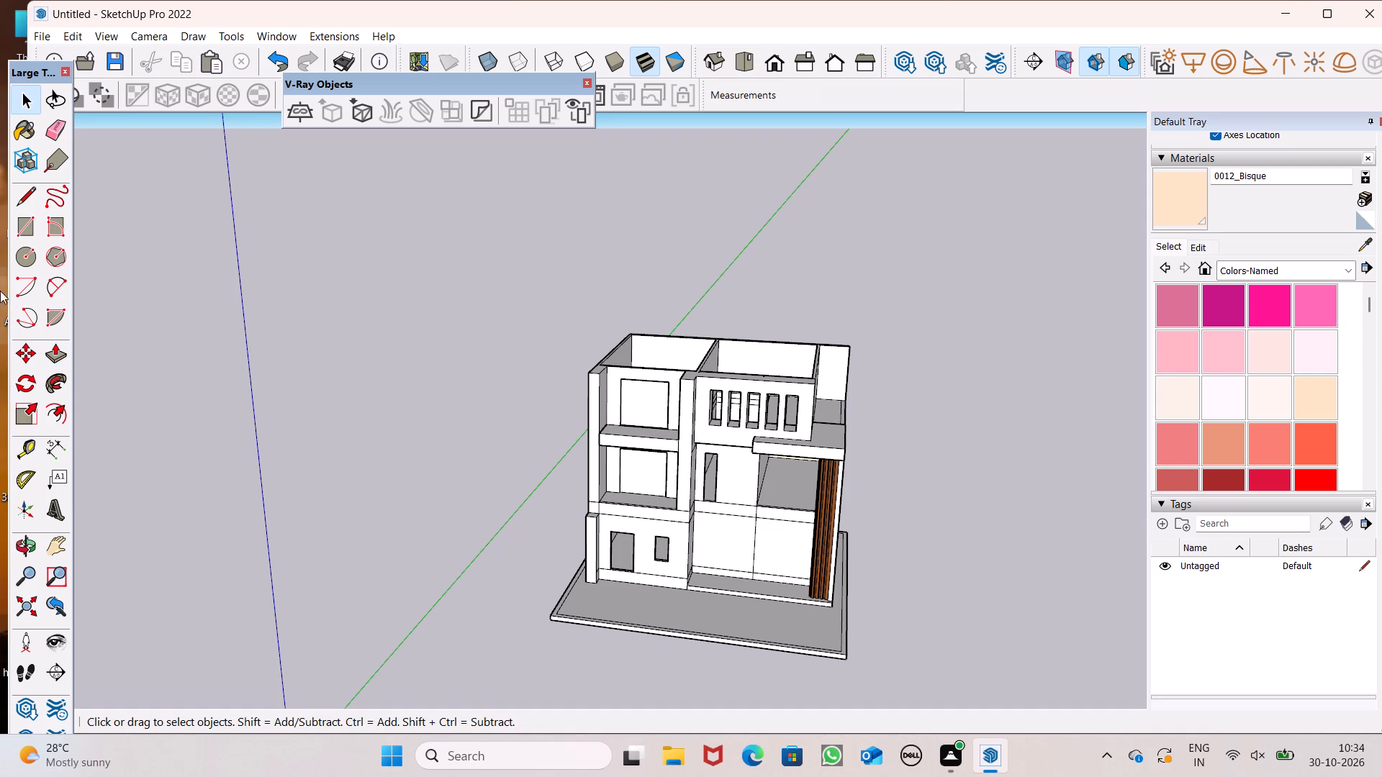
{"action": "left_click", "coordinate": [57, 132]}
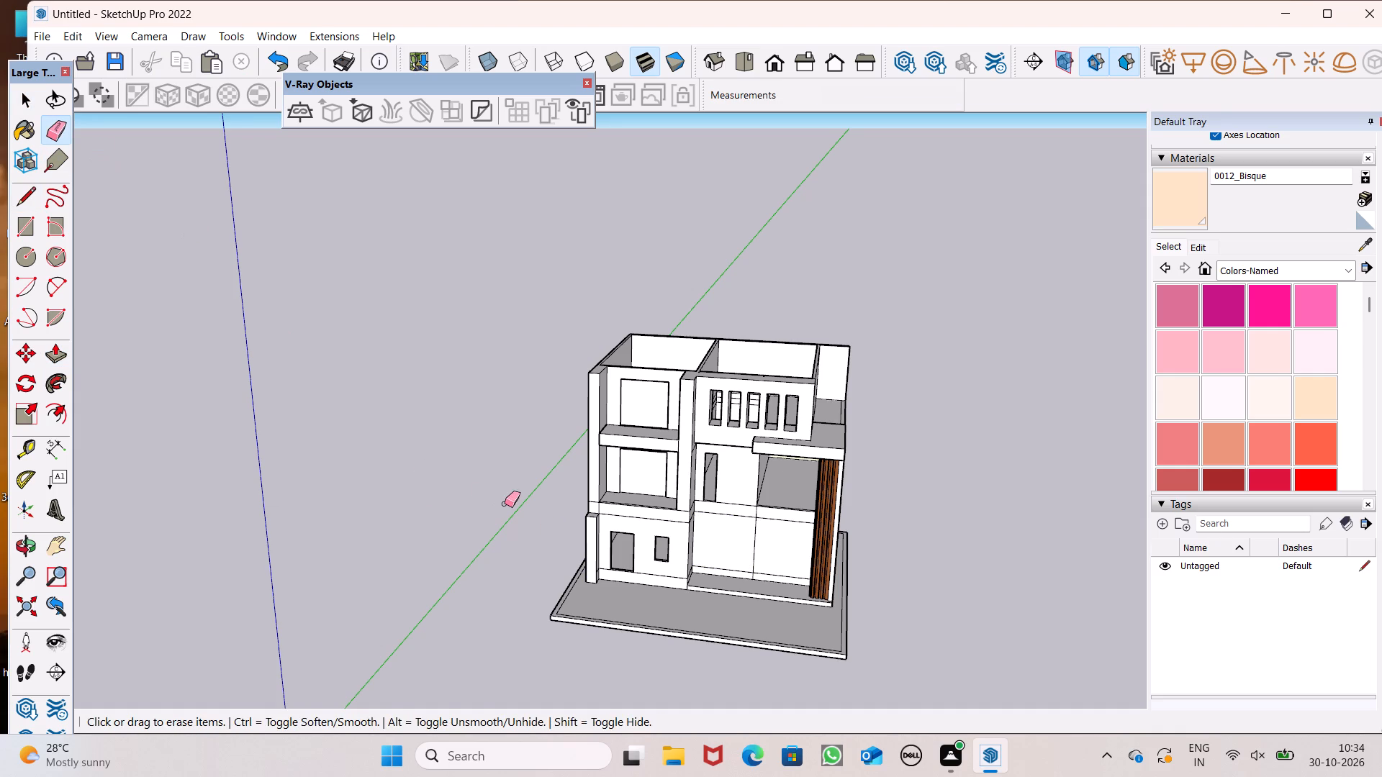
{"action": "scroll", "coordinate": [716, 576], "scroll_direction": "up", "scroll_amount": 6}
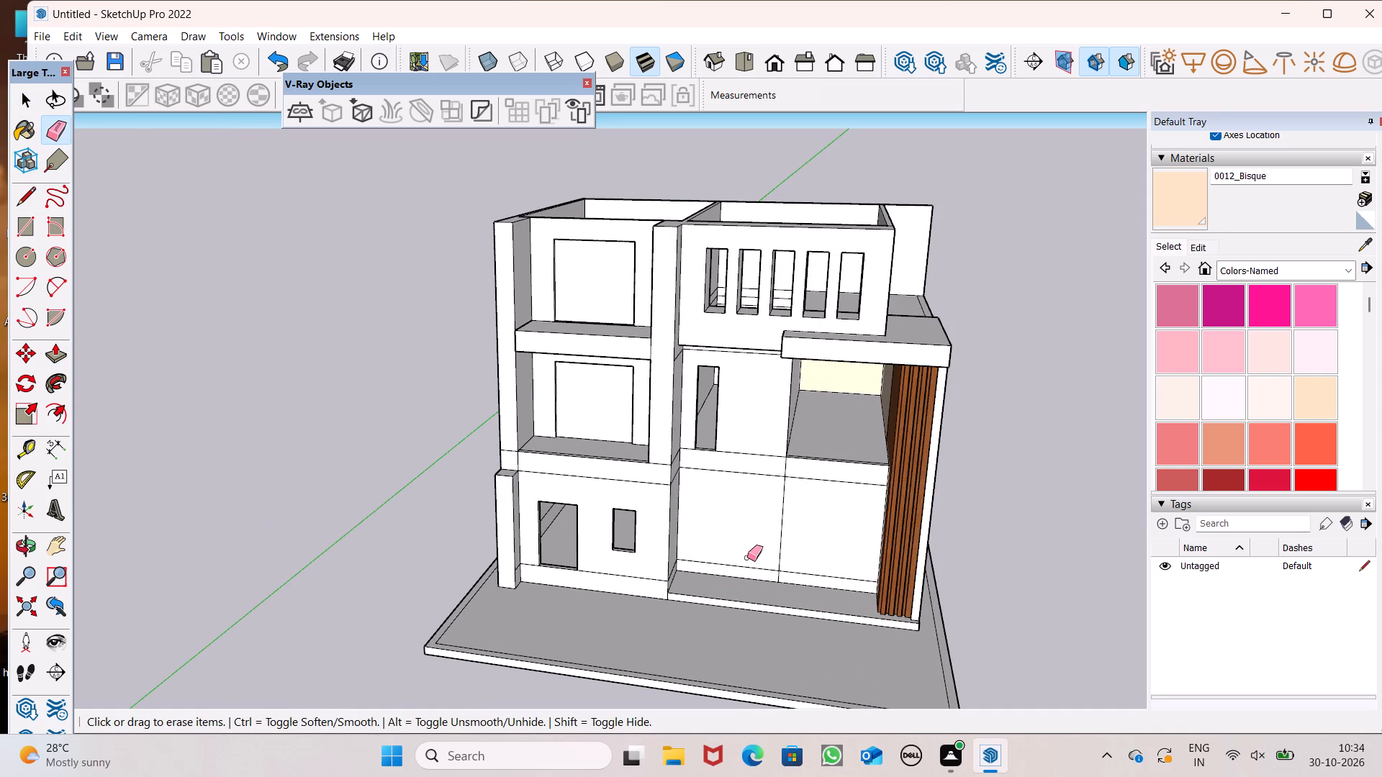
{"action": "scroll", "coordinate": [766, 558], "scroll_direction": "up", "scroll_amount": 5}
{"action": "left_click_drag", "start_coordinate": [815, 536], "coordinate": [794, 543]}
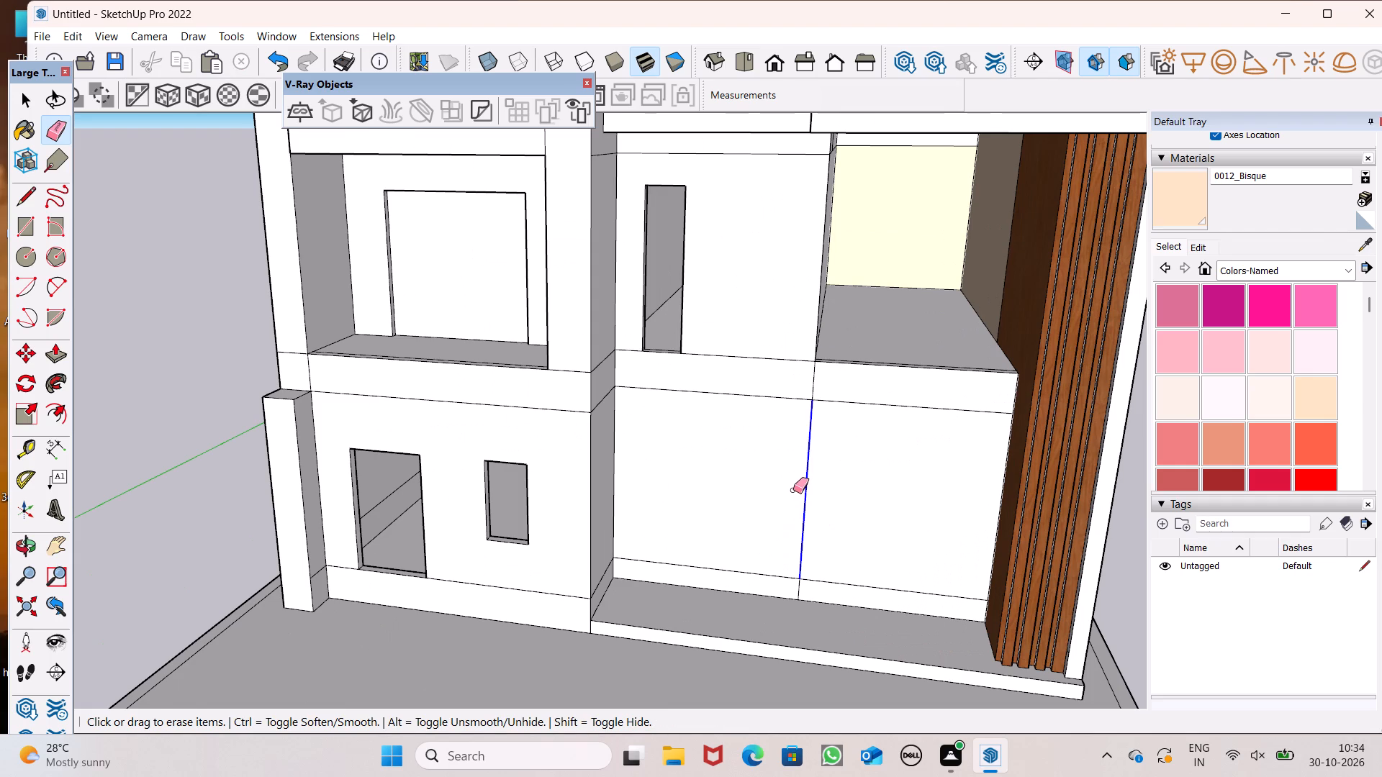
{"action": "scroll", "coordinate": [793, 489], "scroll_direction": "down", "scroll_amount": 1}
{"action": "left_click", "coordinate": [809, 404]}
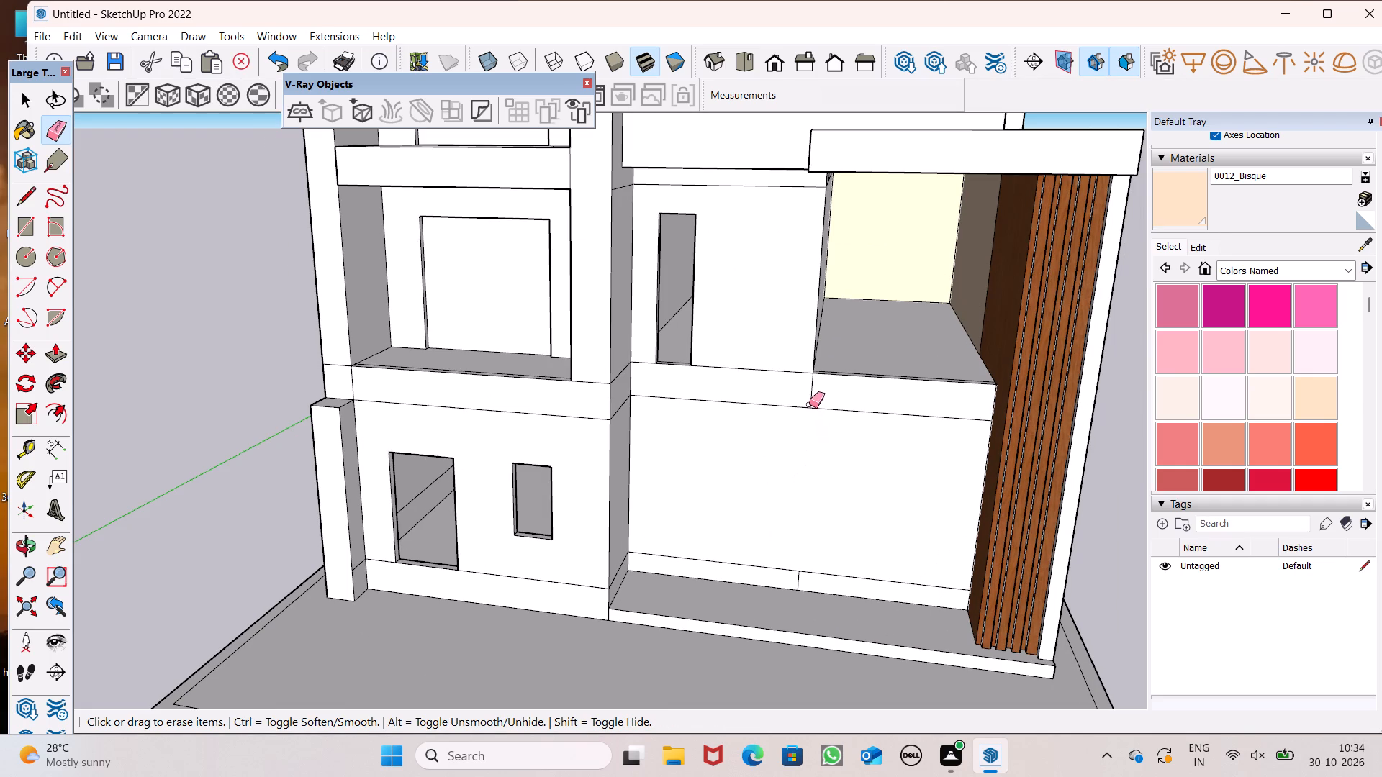
{"action": "scroll", "coordinate": [832, 561], "scroll_direction": "up", "scroll_amount": 1}
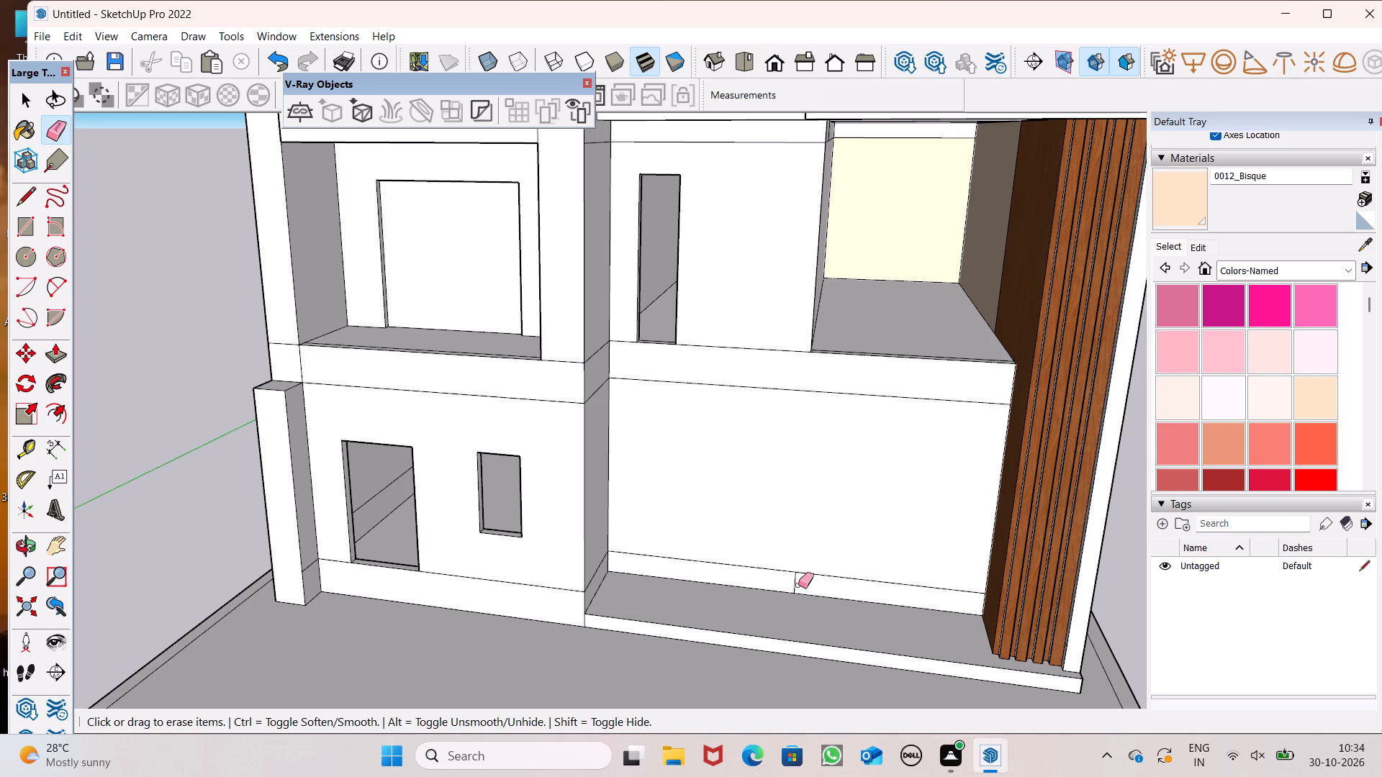
{"action": "scroll", "coordinate": [798, 585], "scroll_direction": "up", "scroll_amount": 4}
{"action": "scroll", "coordinate": [631, 506], "scroll_direction": "down", "scroll_amount": 6}
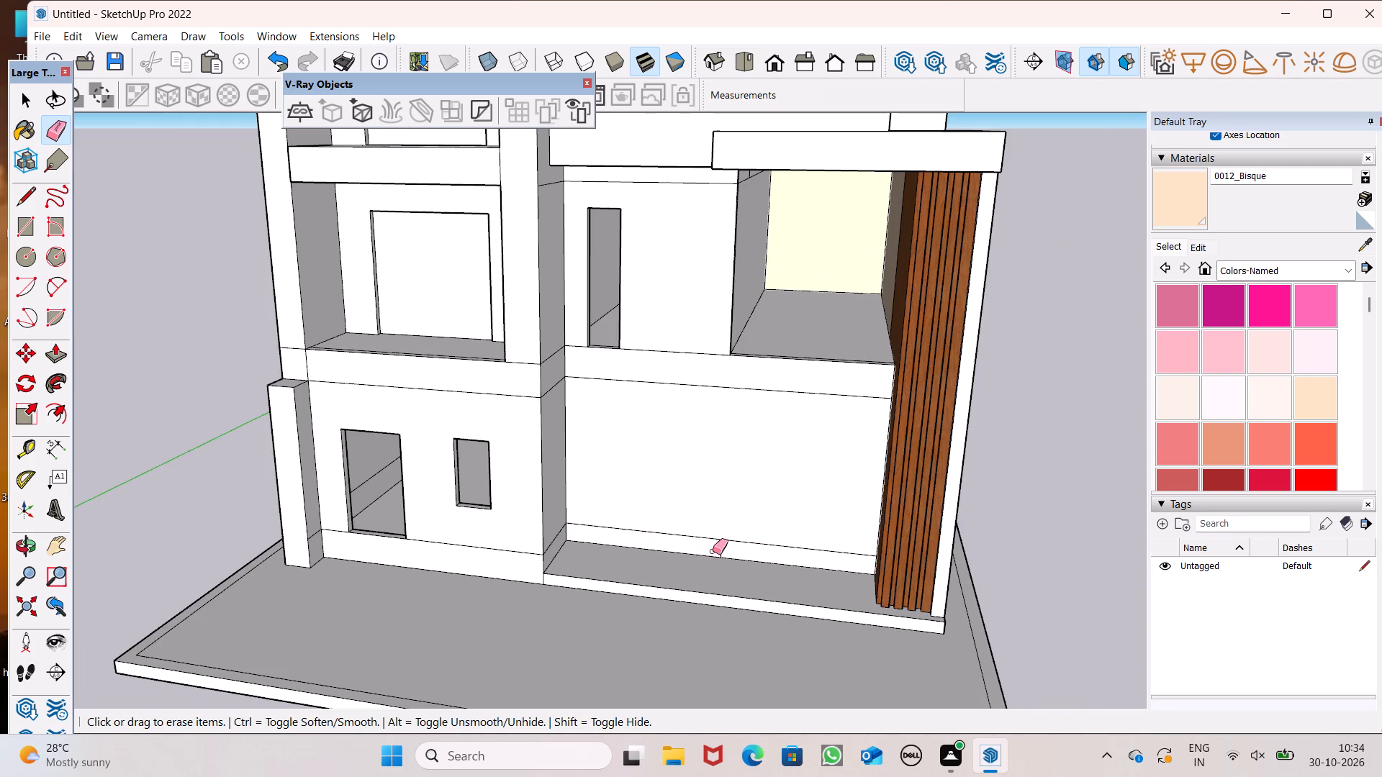
{"action": "left_click_drag", "start_coordinate": [714, 550], "coordinate": [726, 548]}
Draw a 6' by 2' rectangle on the open ground beside the house.
{"action": "scroll", "coordinate": [634, 522], "scroll_direction": "down", "scroll_amount": 4}
{"action": "middle_click_drag", "start_coordinate": [671, 554], "coordinate": [688, 501]}
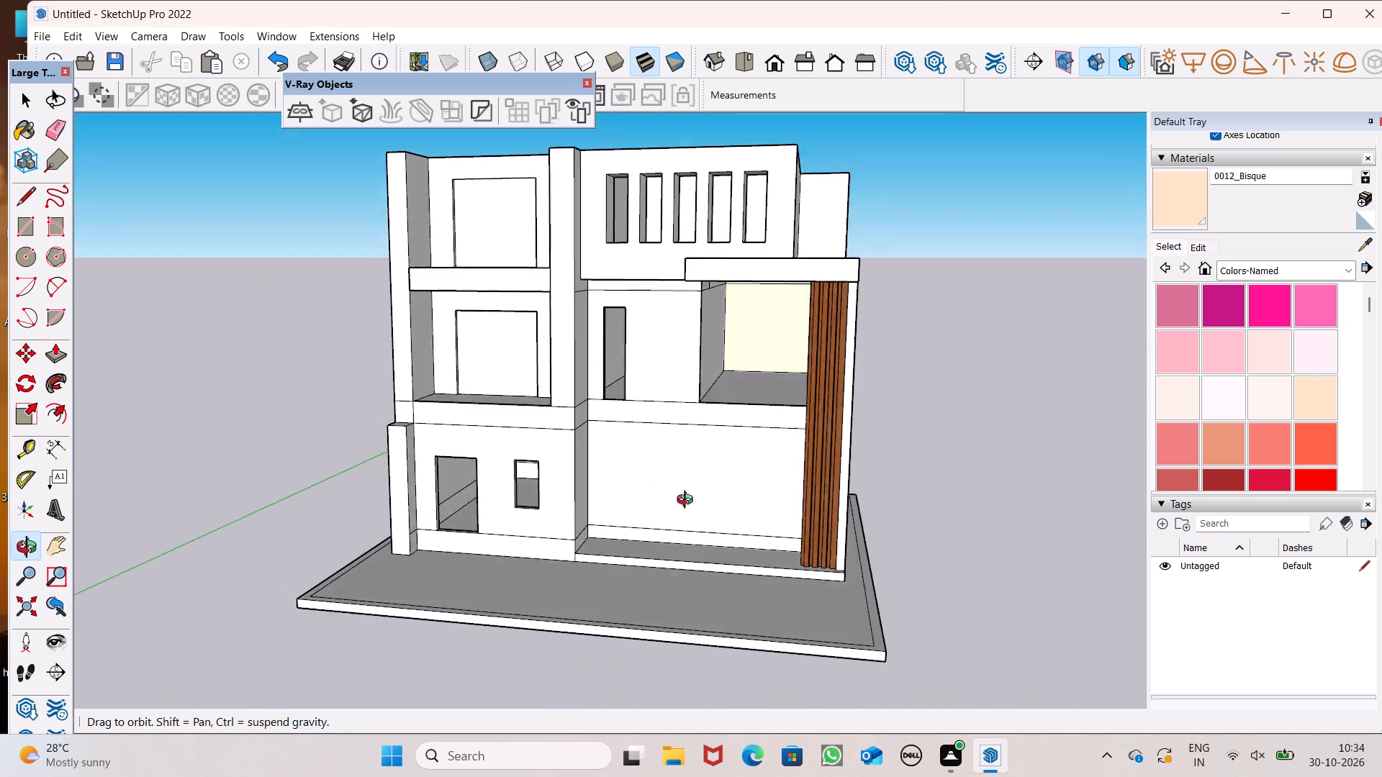
{"action": "middle_click_drag", "start_coordinate": [688, 501], "coordinate": [751, 517]}
{"action": "scroll", "coordinate": [604, 499], "scroll_direction": "down", "scroll_amount": 5}
{"action": "middle_click_drag", "start_coordinate": [552, 527], "coordinate": [512, 494]}
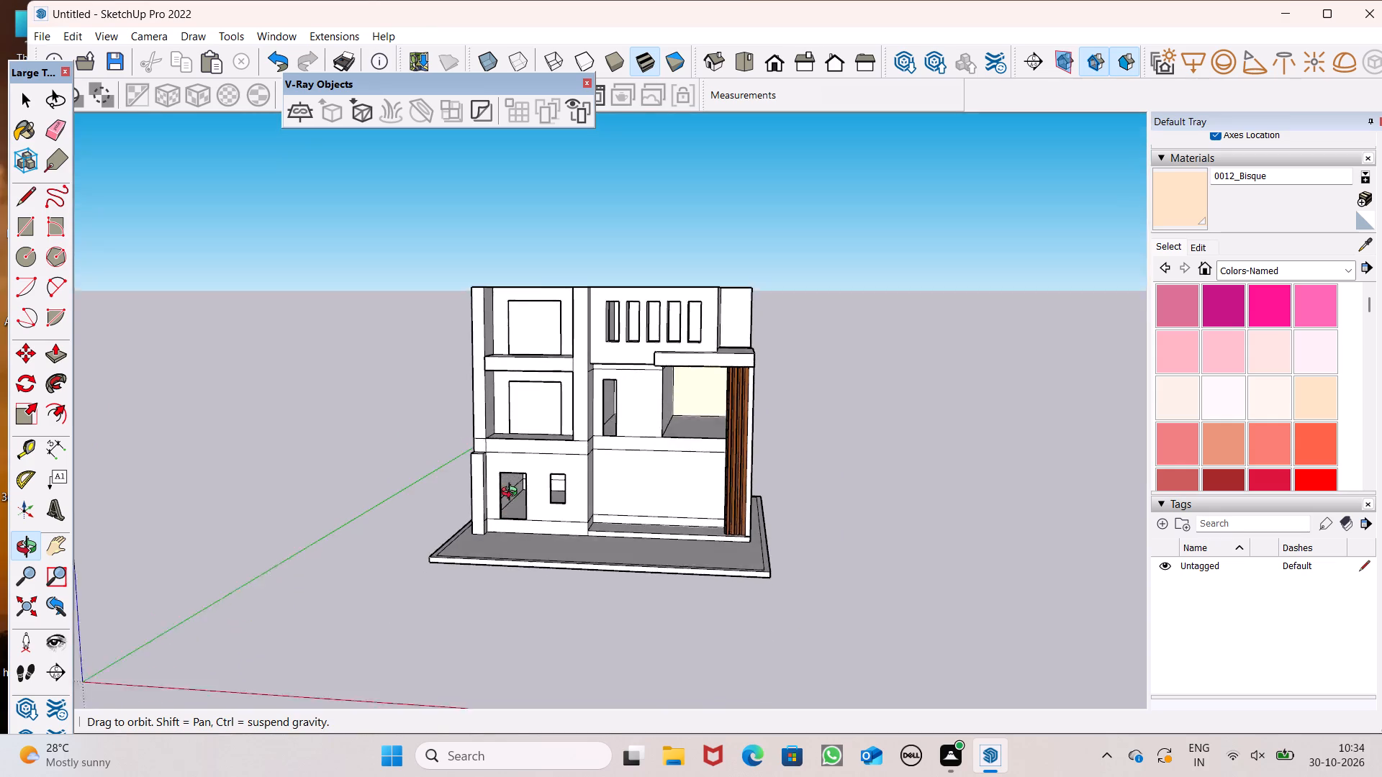
{"action": "middle_click_drag", "start_coordinate": [512, 494], "coordinate": [525, 523]}
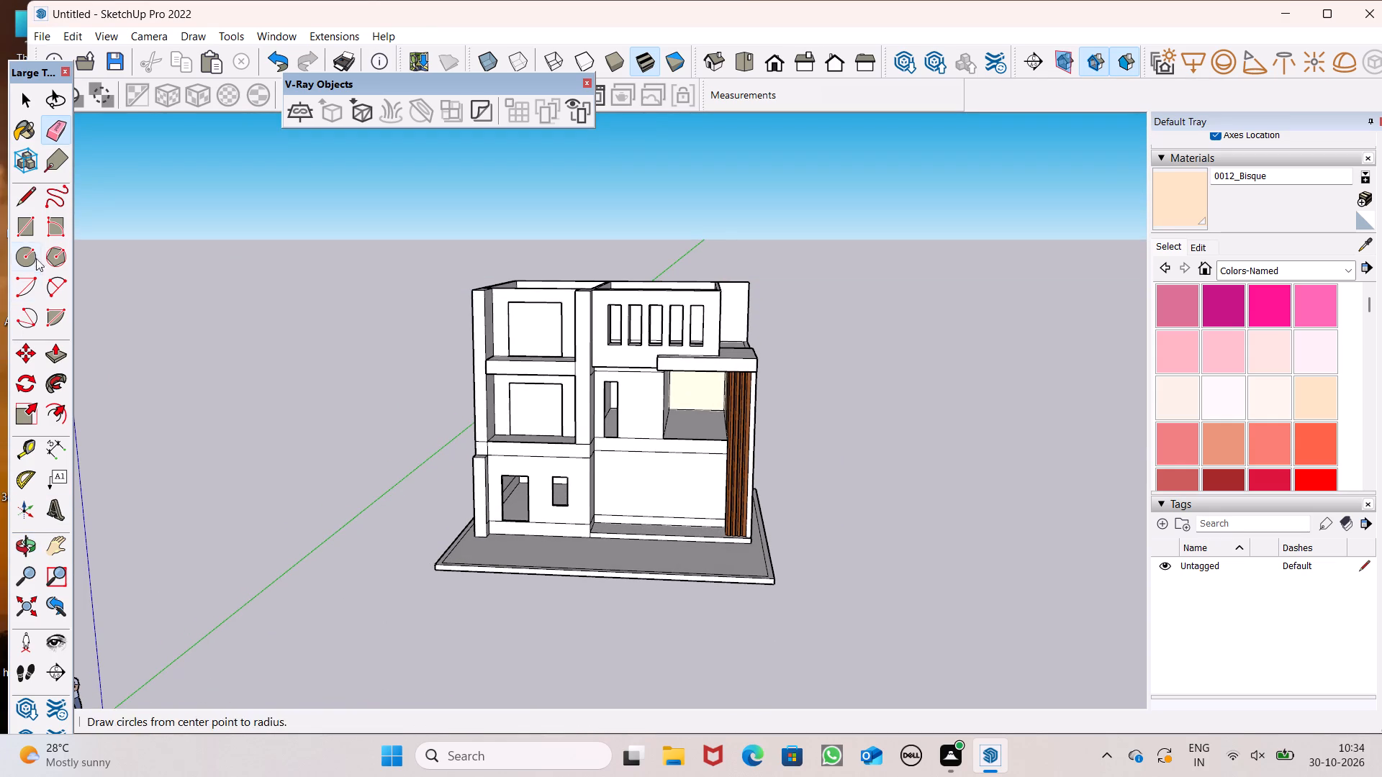
{"action": "left_click", "coordinate": [30, 230]}
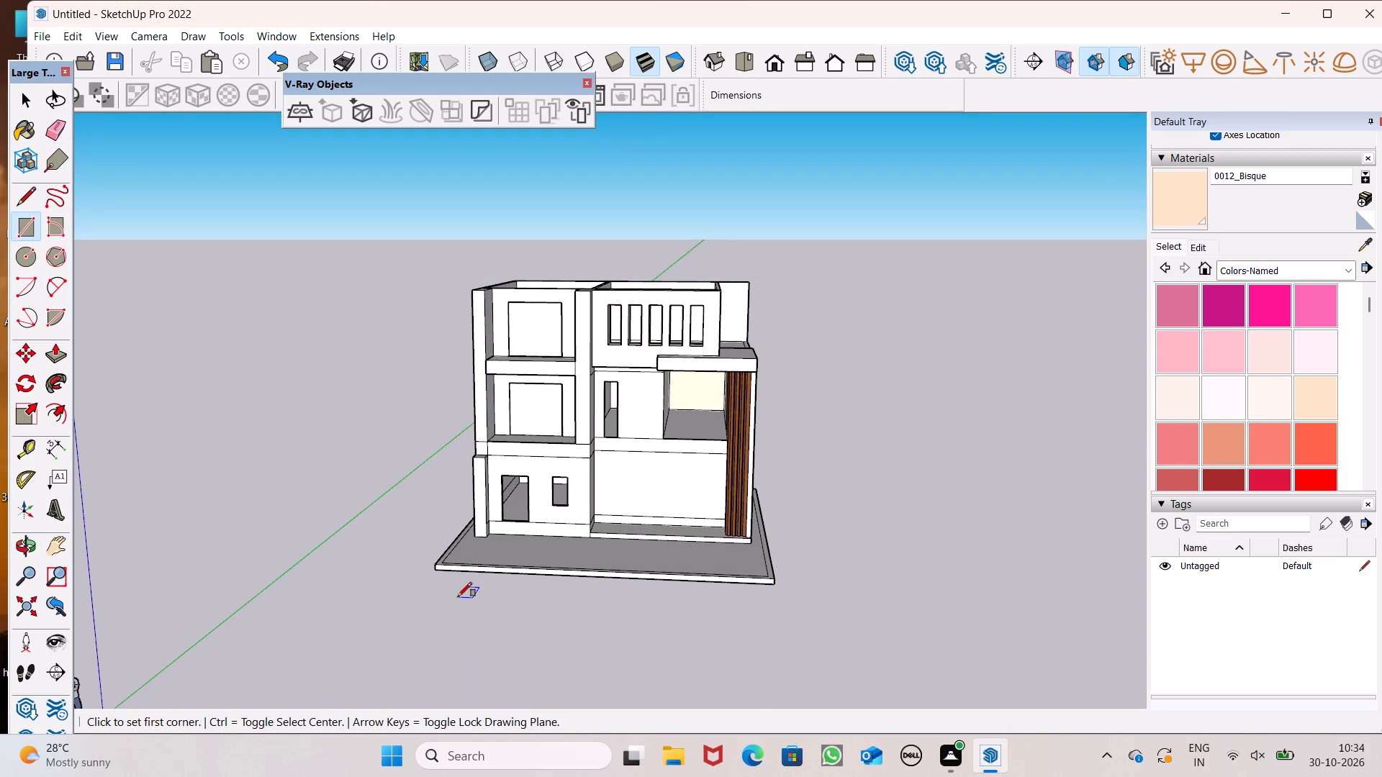
{"action": "scroll", "coordinate": [446, 631], "scroll_direction": "down", "scroll_amount": 5}
{"action": "middle_click_drag", "start_coordinate": [439, 631], "coordinate": [349, 719]}
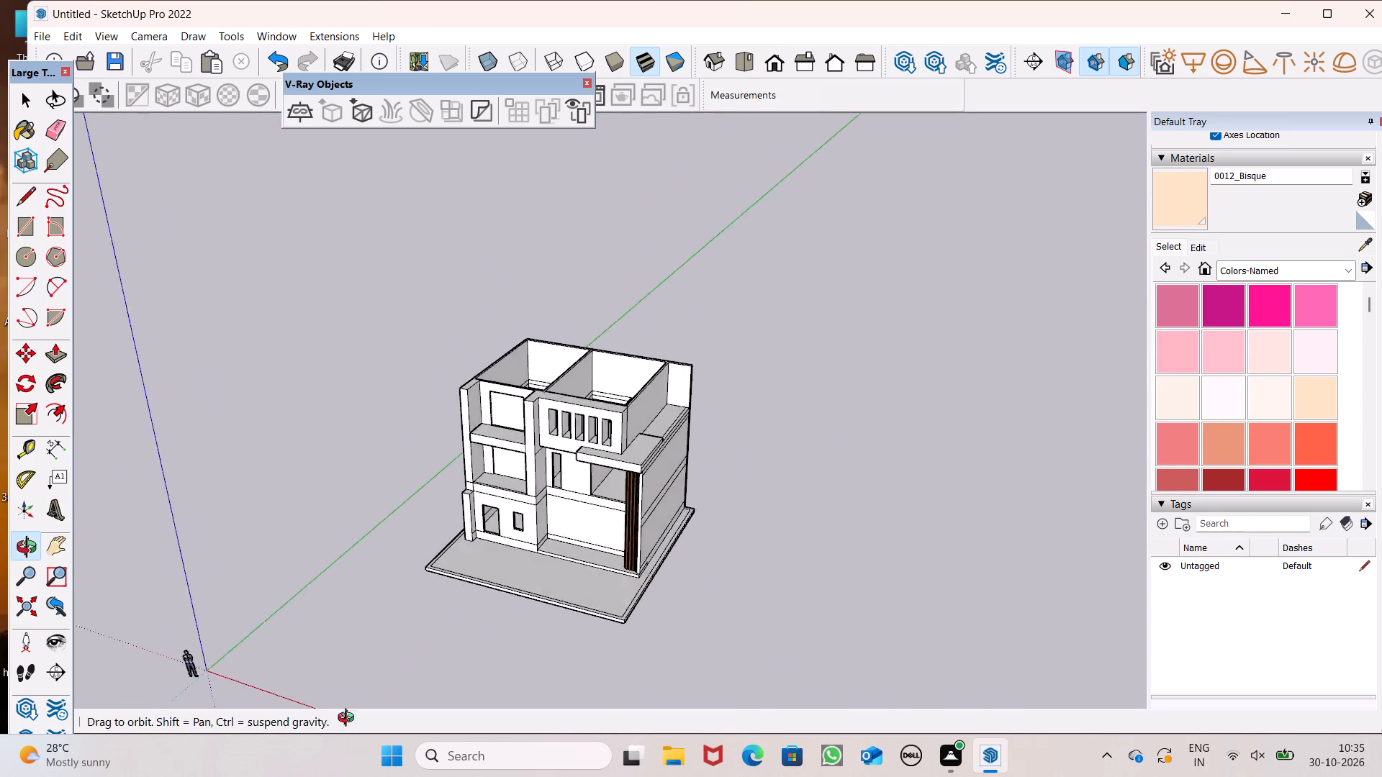
{"action": "middle_click_drag", "start_coordinate": [349, 719], "coordinate": [449, 583]}
{"action": "scroll", "coordinate": [399, 563], "scroll_direction": "down", "scroll_amount": 4}
{"action": "middle_click", "coordinate": [482, 586]}
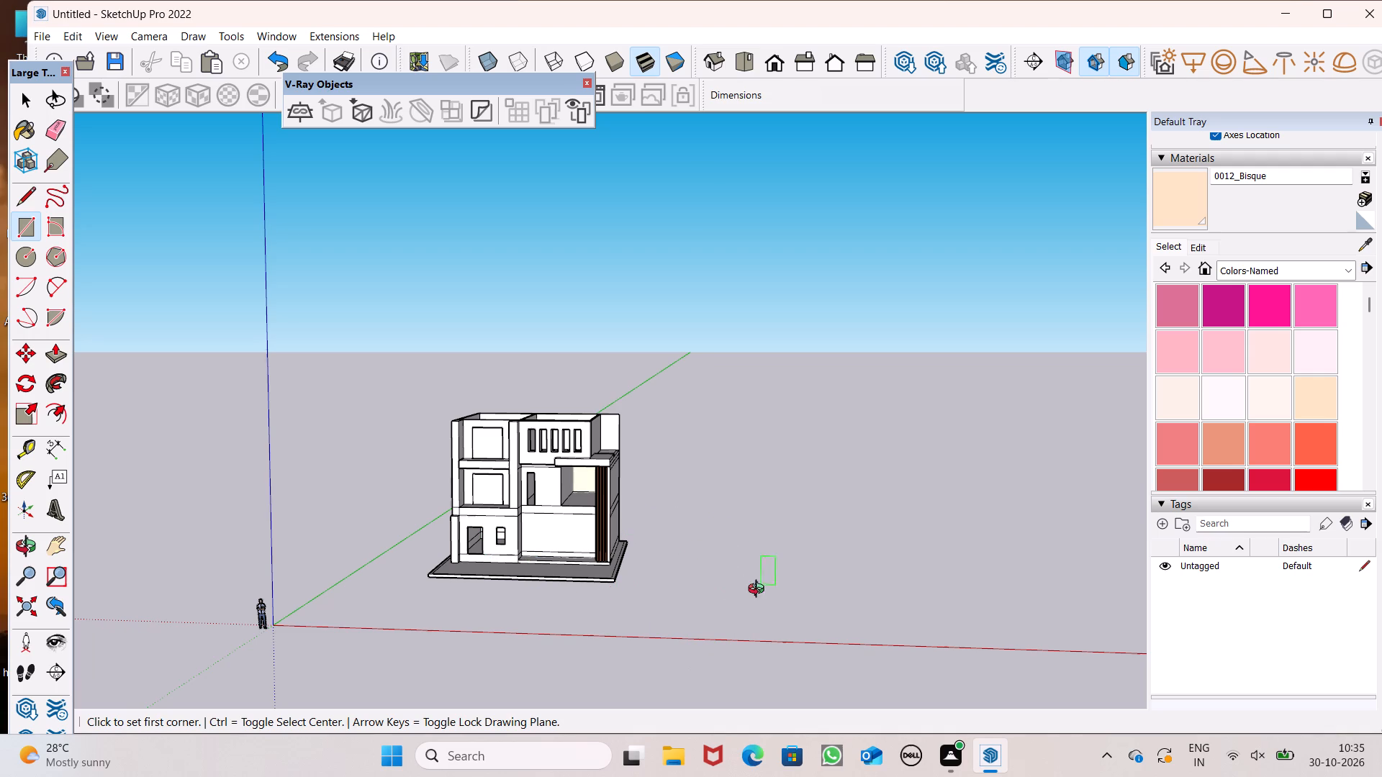
{"action": "middle_click_drag", "start_coordinate": [759, 591], "coordinate": [745, 620]}
{"action": "scroll", "coordinate": [732, 600], "scroll_direction": "up", "scroll_amount": 7}
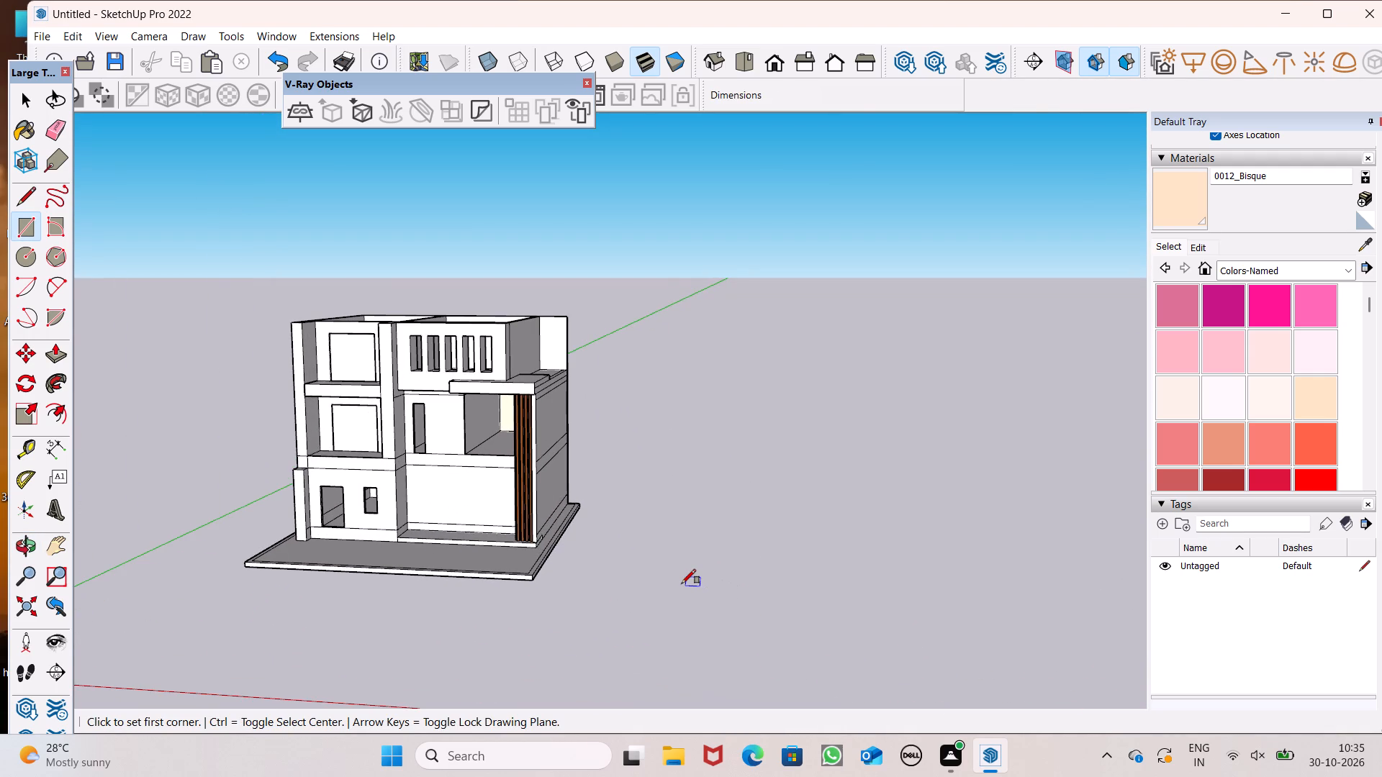
{"action": "left_click", "coordinate": [682, 583]}
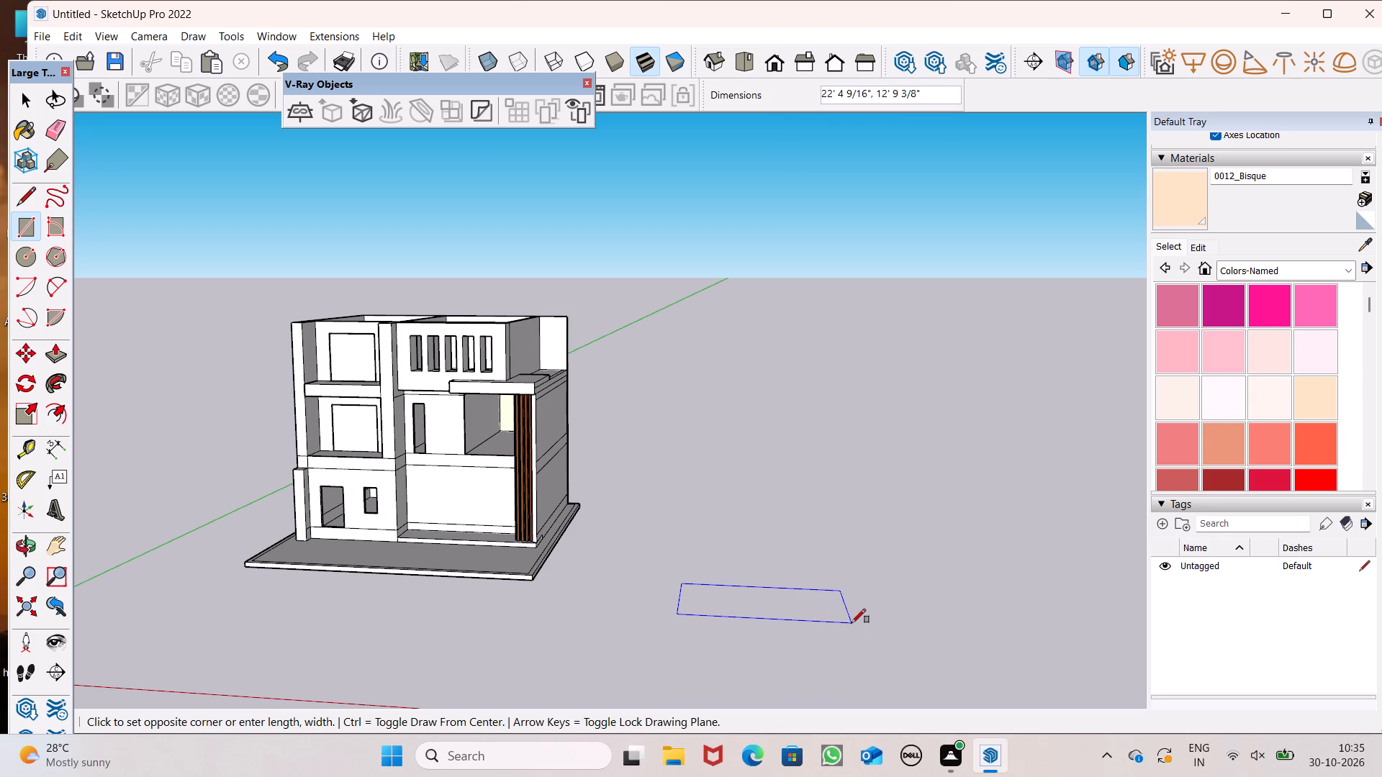
{"action": "scroll", "coordinate": [852, 623], "scroll_direction": "right", "scroll_amount": 4}
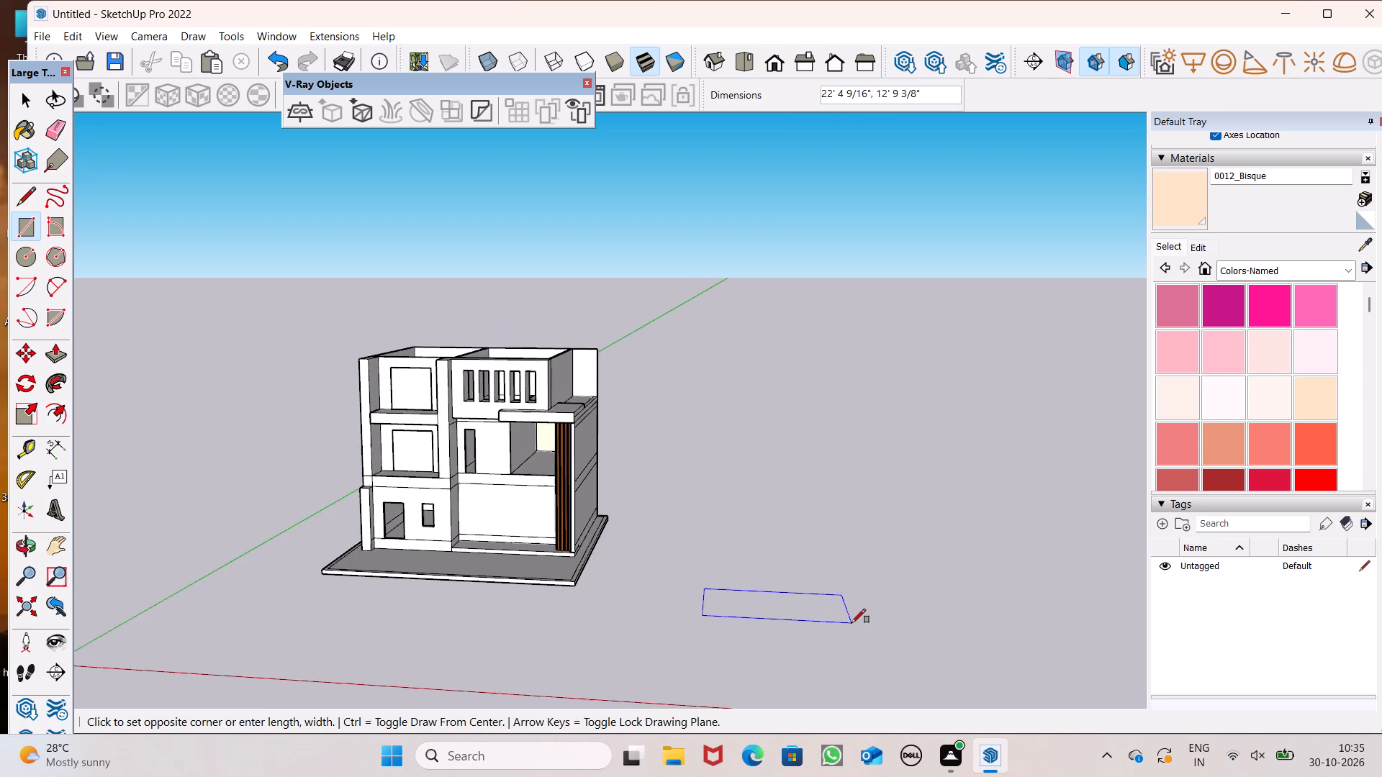
{"action": "scroll", "coordinate": [852, 623], "scroll_direction": "right", "scroll_amount": 6}
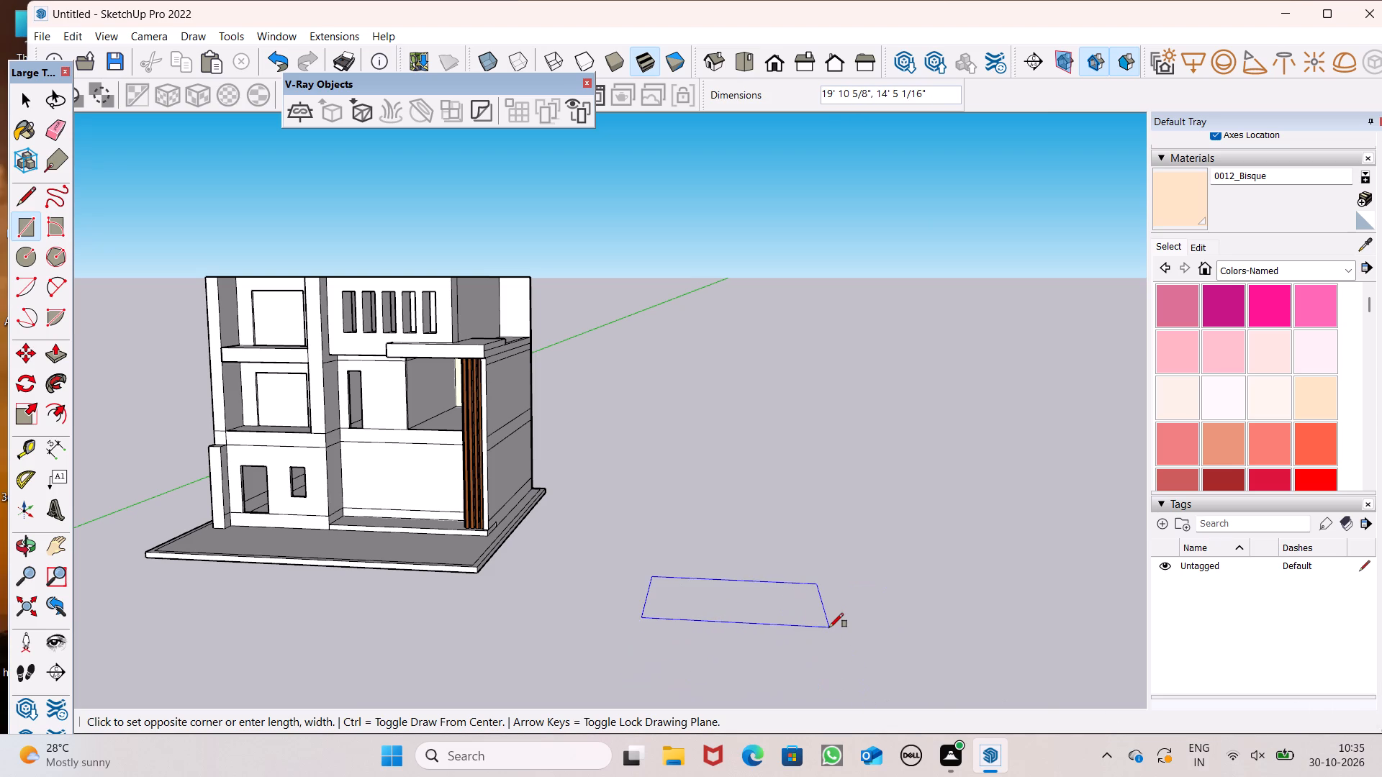
{"action": "key", "text": "6"}
{"action": "type", "text": "',"}
{"action": "type", "text": "2'"}
{"action": "key", "text": "Return"}
{"action": "key", "text": "space"}
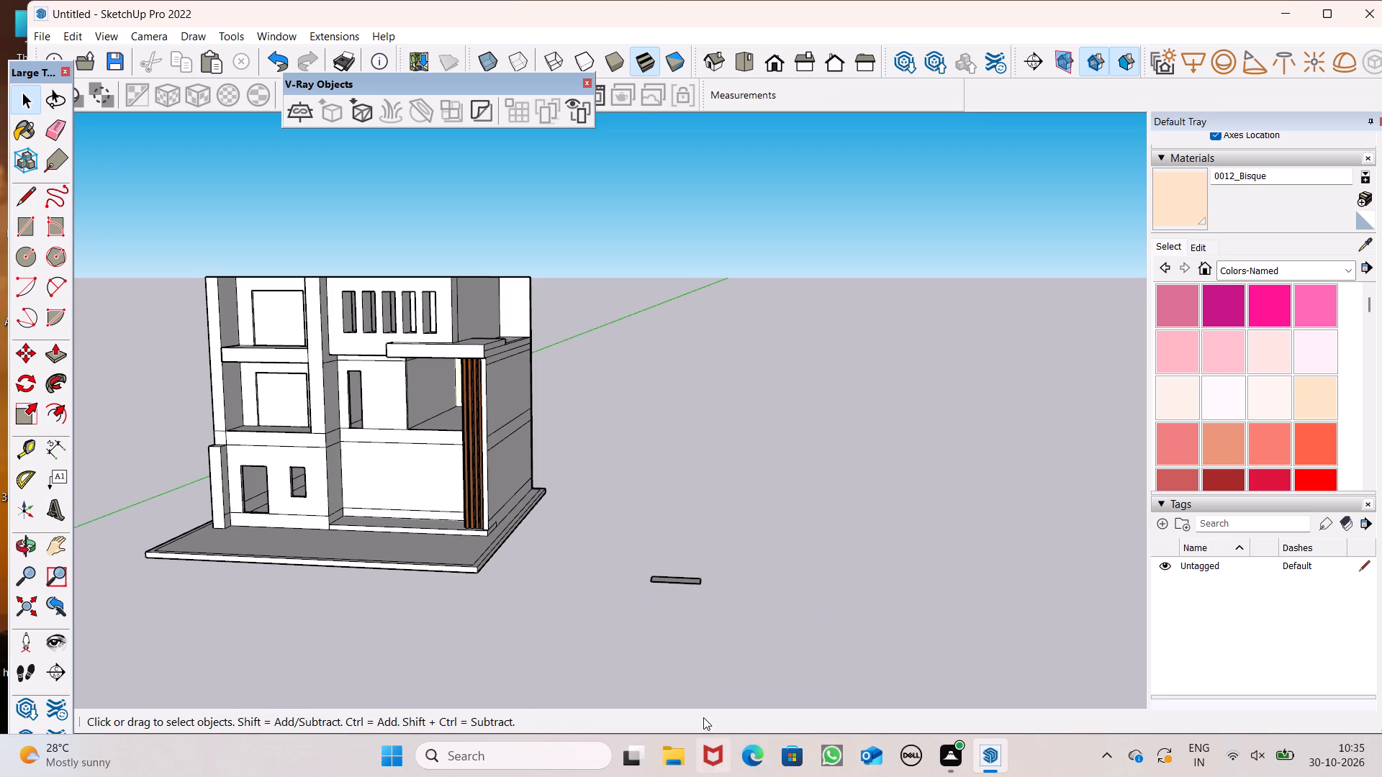
{"action": "scroll", "coordinate": [728, 448], "scroll_direction": "down", "scroll_amount": 6}
{"action": "middle_click_drag", "start_coordinate": [740, 438], "coordinate": [717, 502]}
{"action": "scroll", "coordinate": [711, 621], "scroll_direction": "up", "scroll_amount": 9}
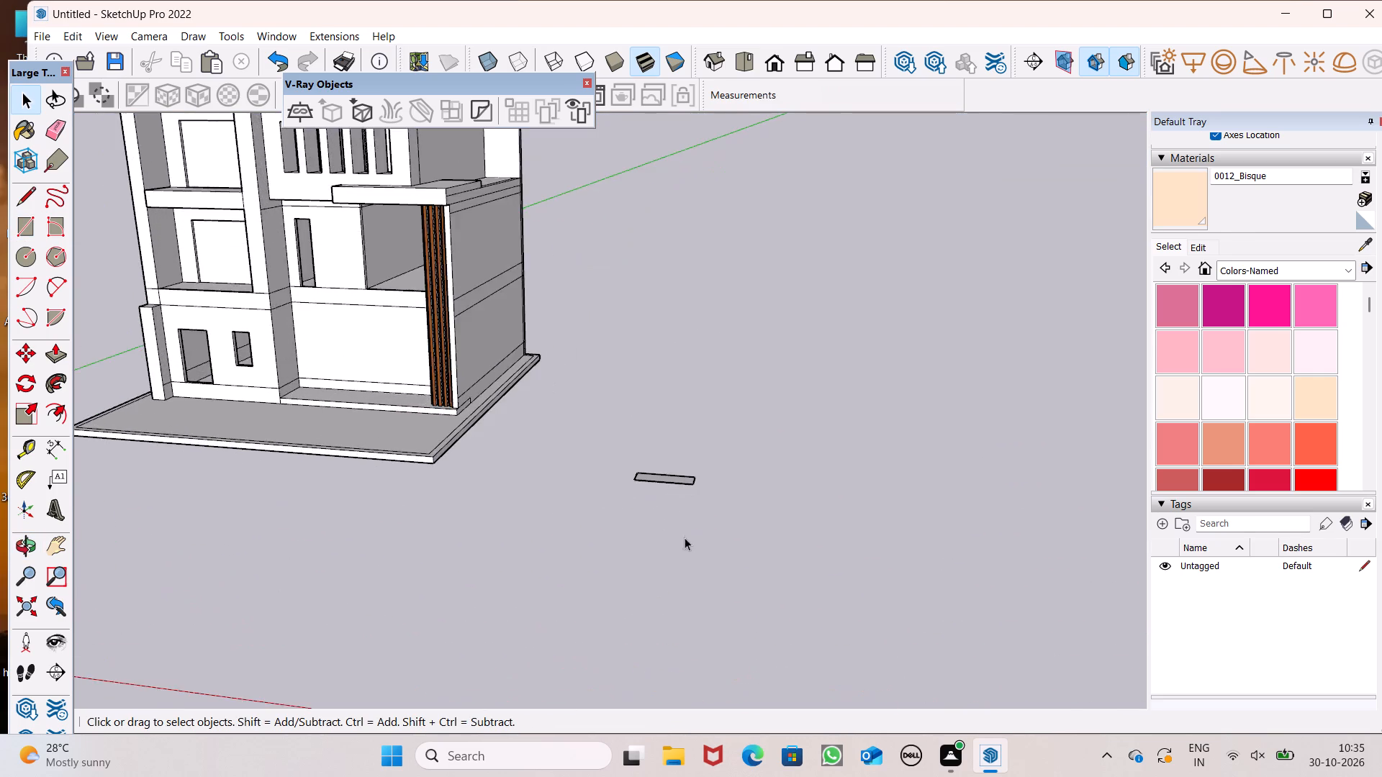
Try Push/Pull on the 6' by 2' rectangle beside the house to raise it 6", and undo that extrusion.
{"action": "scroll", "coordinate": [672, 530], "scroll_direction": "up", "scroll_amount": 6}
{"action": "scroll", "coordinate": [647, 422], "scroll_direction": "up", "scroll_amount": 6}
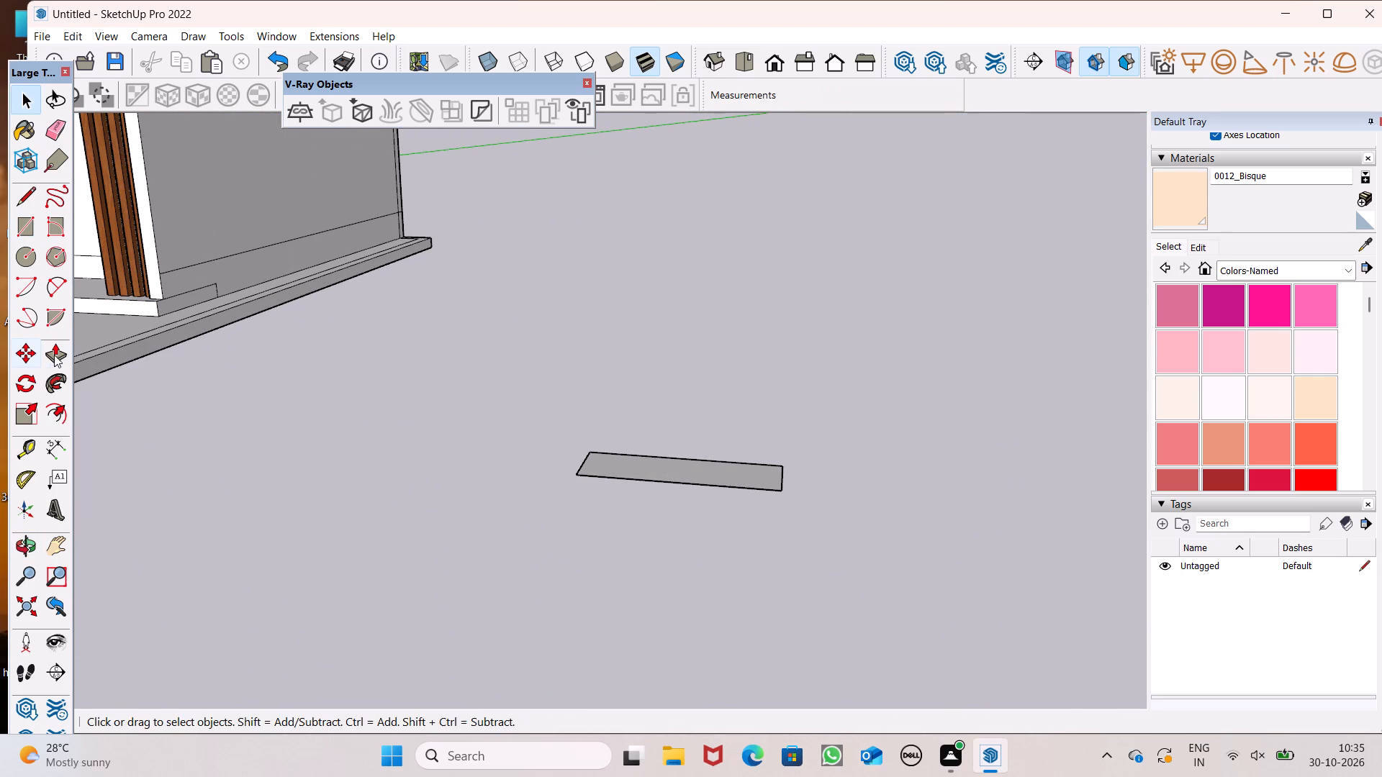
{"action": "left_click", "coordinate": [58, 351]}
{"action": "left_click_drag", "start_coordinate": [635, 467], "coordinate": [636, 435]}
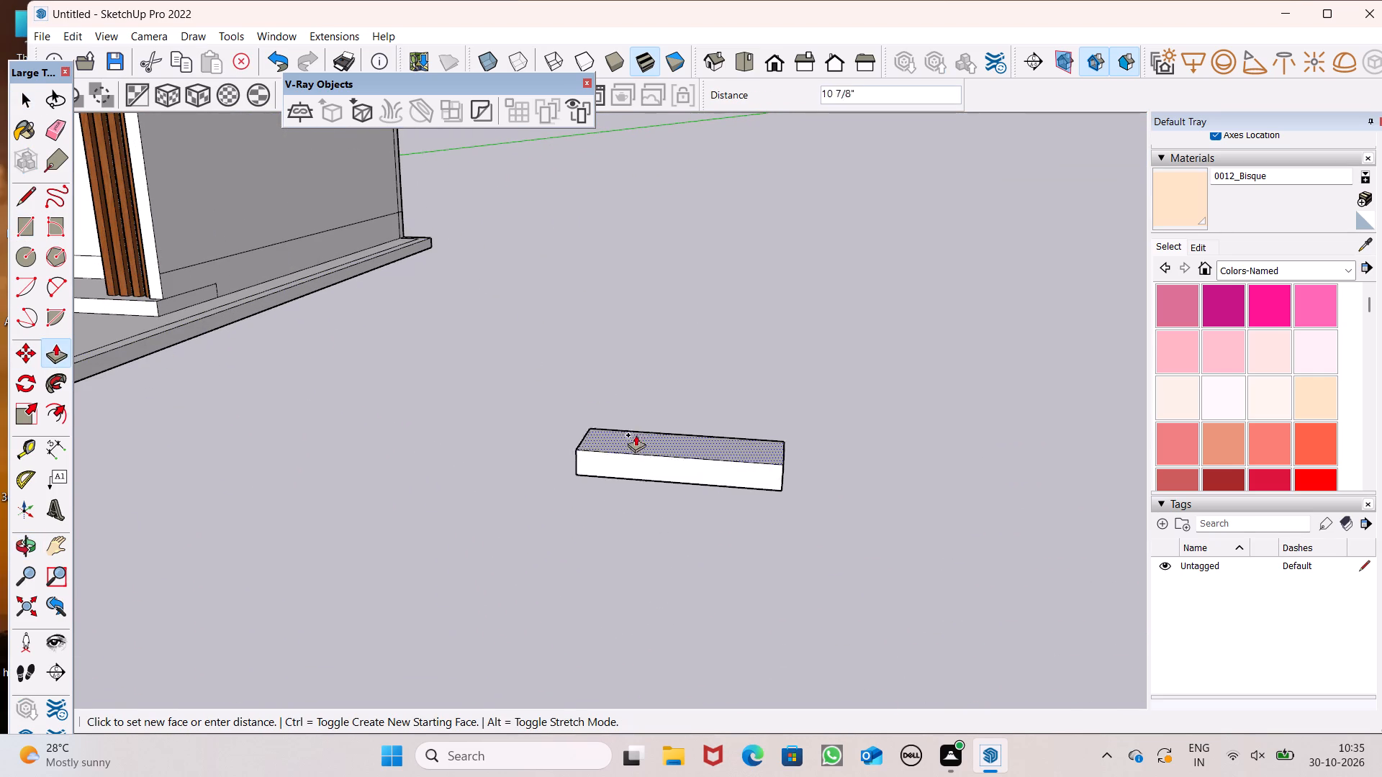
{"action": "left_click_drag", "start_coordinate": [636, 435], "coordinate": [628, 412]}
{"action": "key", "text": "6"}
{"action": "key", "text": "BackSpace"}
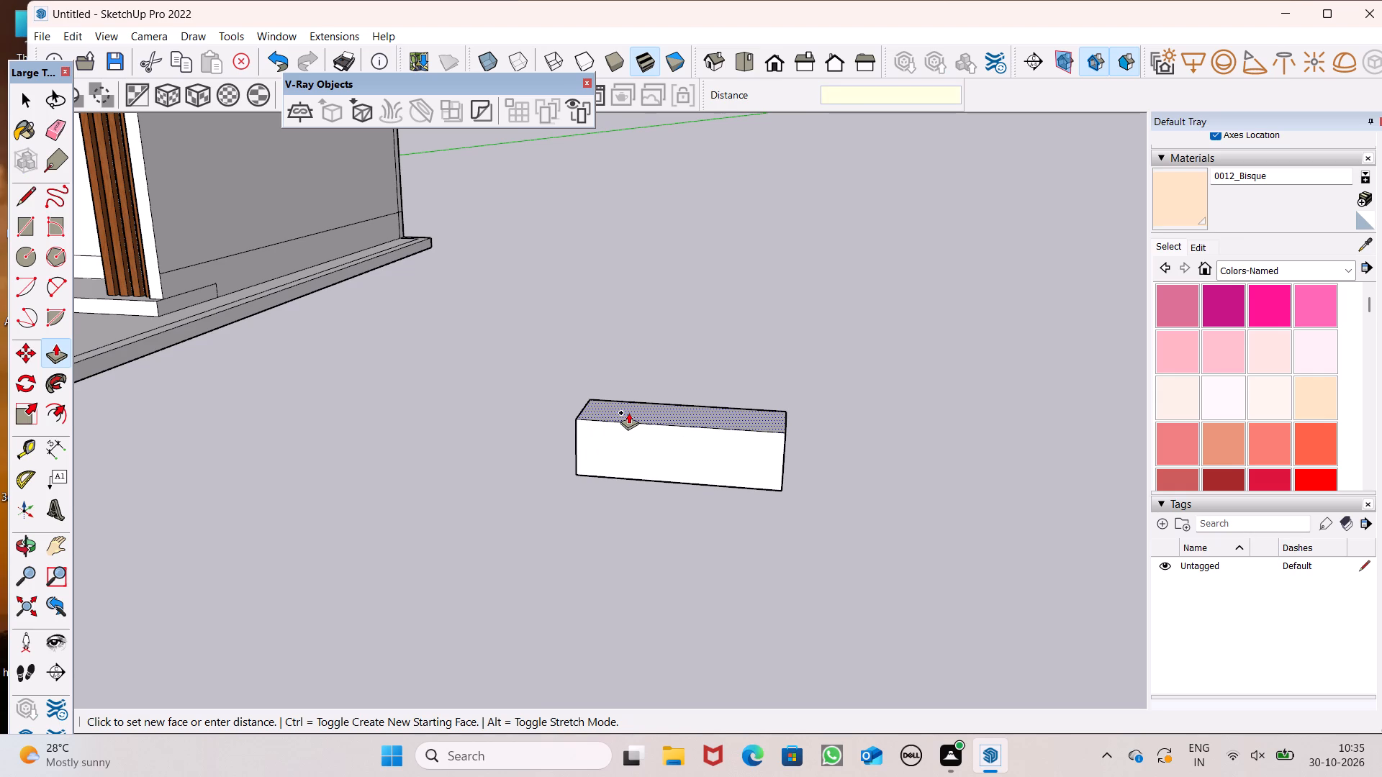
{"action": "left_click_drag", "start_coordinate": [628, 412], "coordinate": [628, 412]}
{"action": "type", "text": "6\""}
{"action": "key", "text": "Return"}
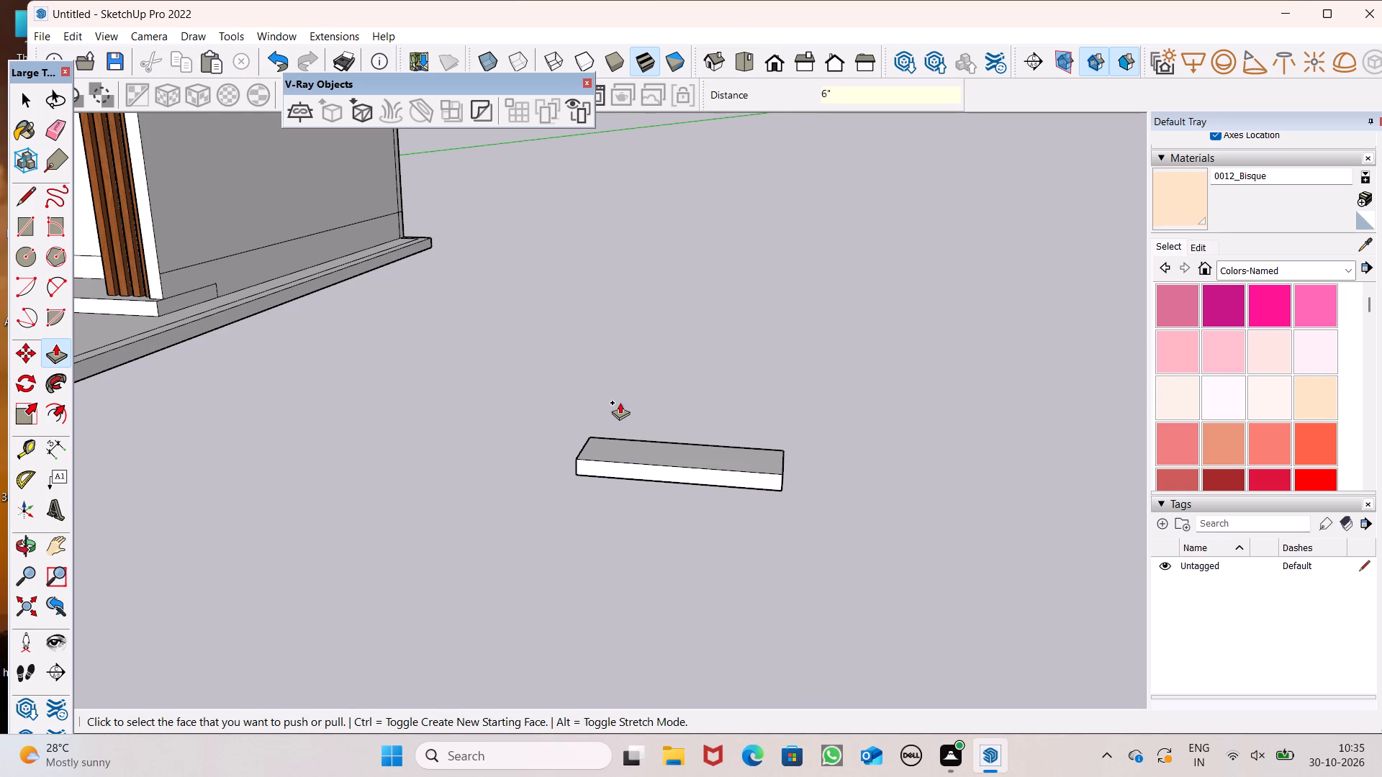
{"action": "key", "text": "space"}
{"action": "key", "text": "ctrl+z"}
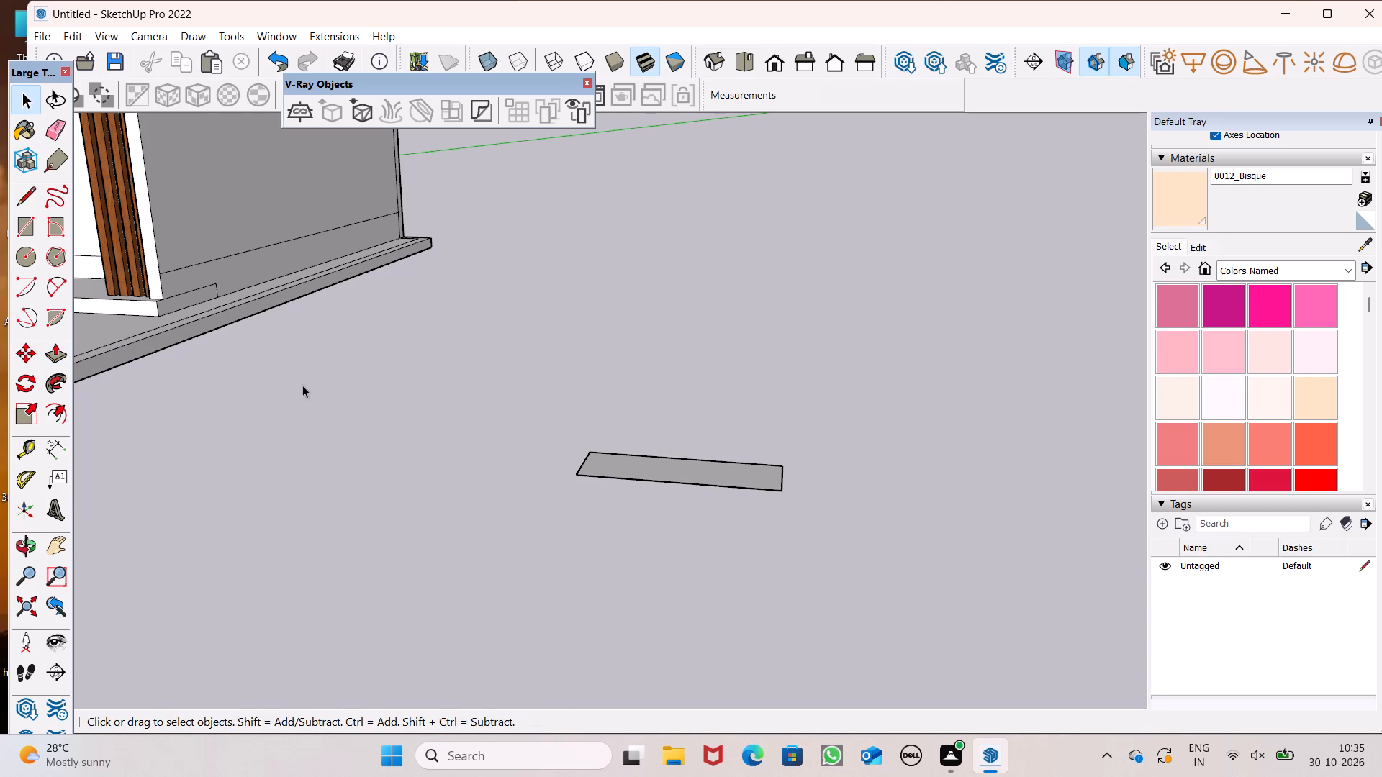
Push/Pull the flat 6' by 2' rectangle beside the house upward into a solid block.
{"action": "left_click", "coordinate": [60, 367]}
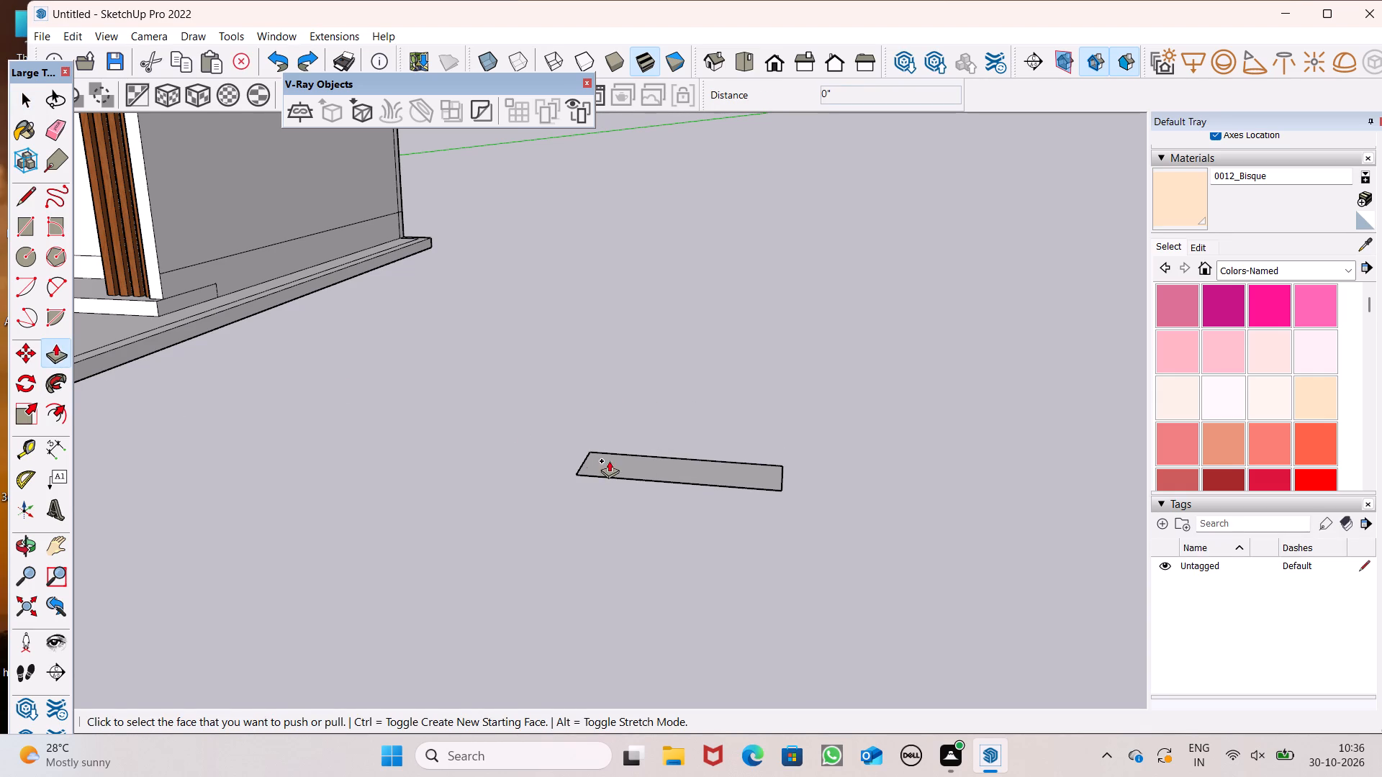
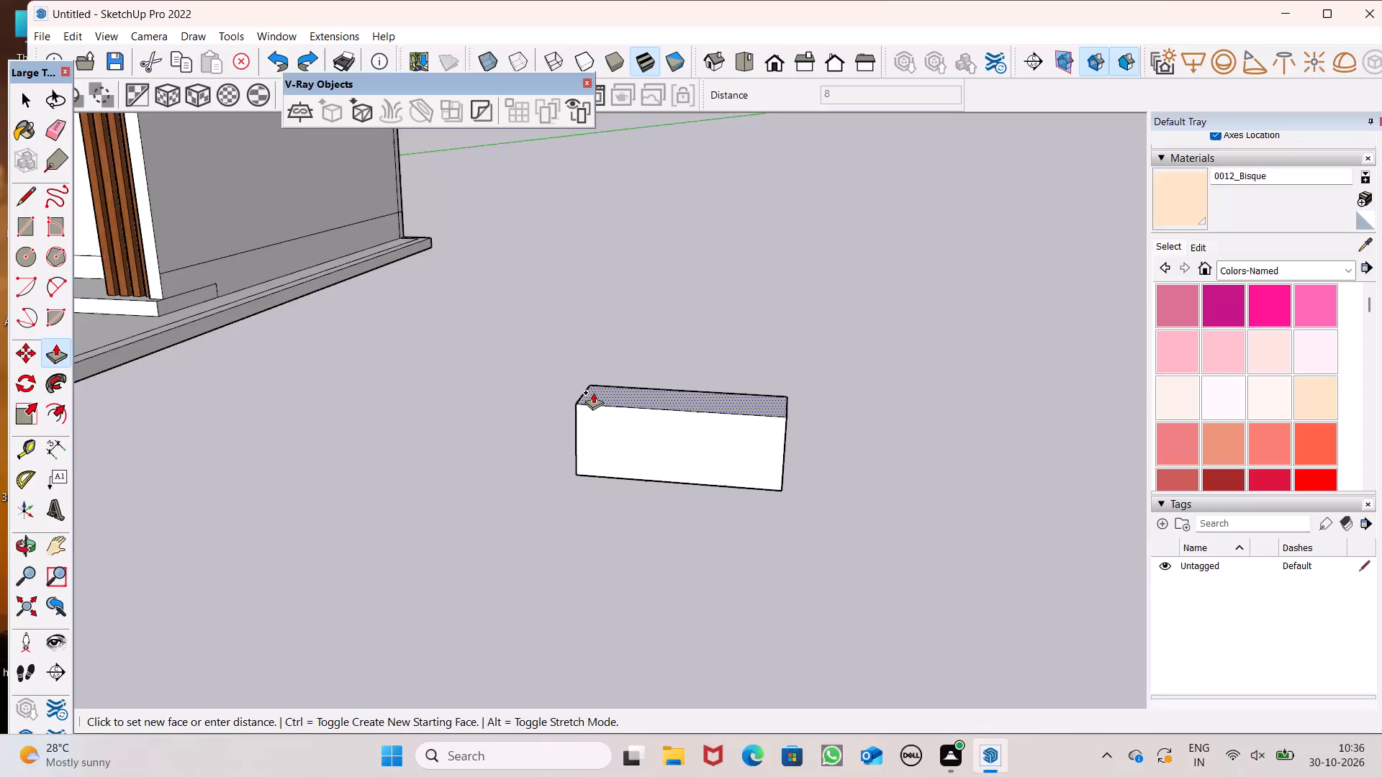
Undo the block's extrusion and Push/Pull the 6' by 2' rectangle beside the house up 8".
{"action": "key", "text": "Return"}
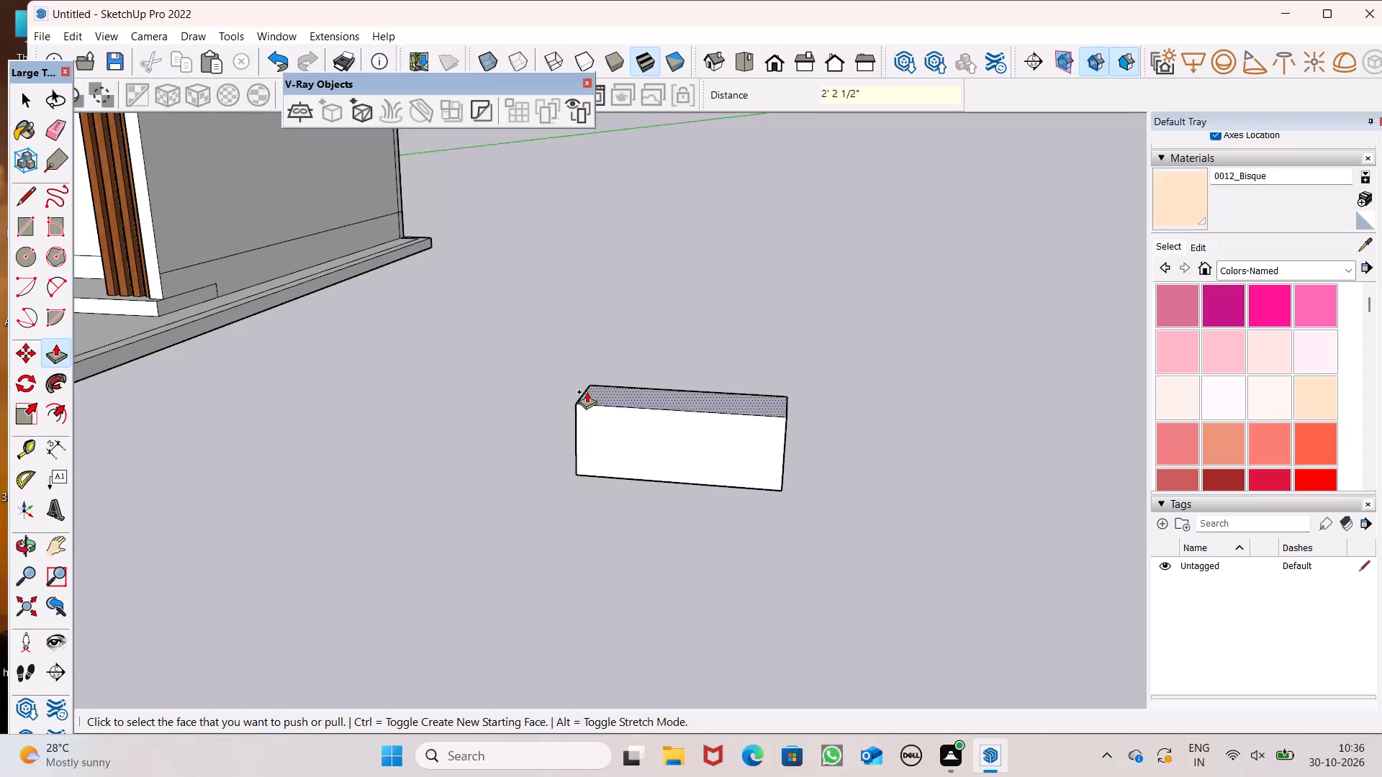
{"action": "key", "text": "ctrl+z"}
{"action": "left_click_drag", "start_coordinate": [686, 475], "coordinate": [744, 160]}
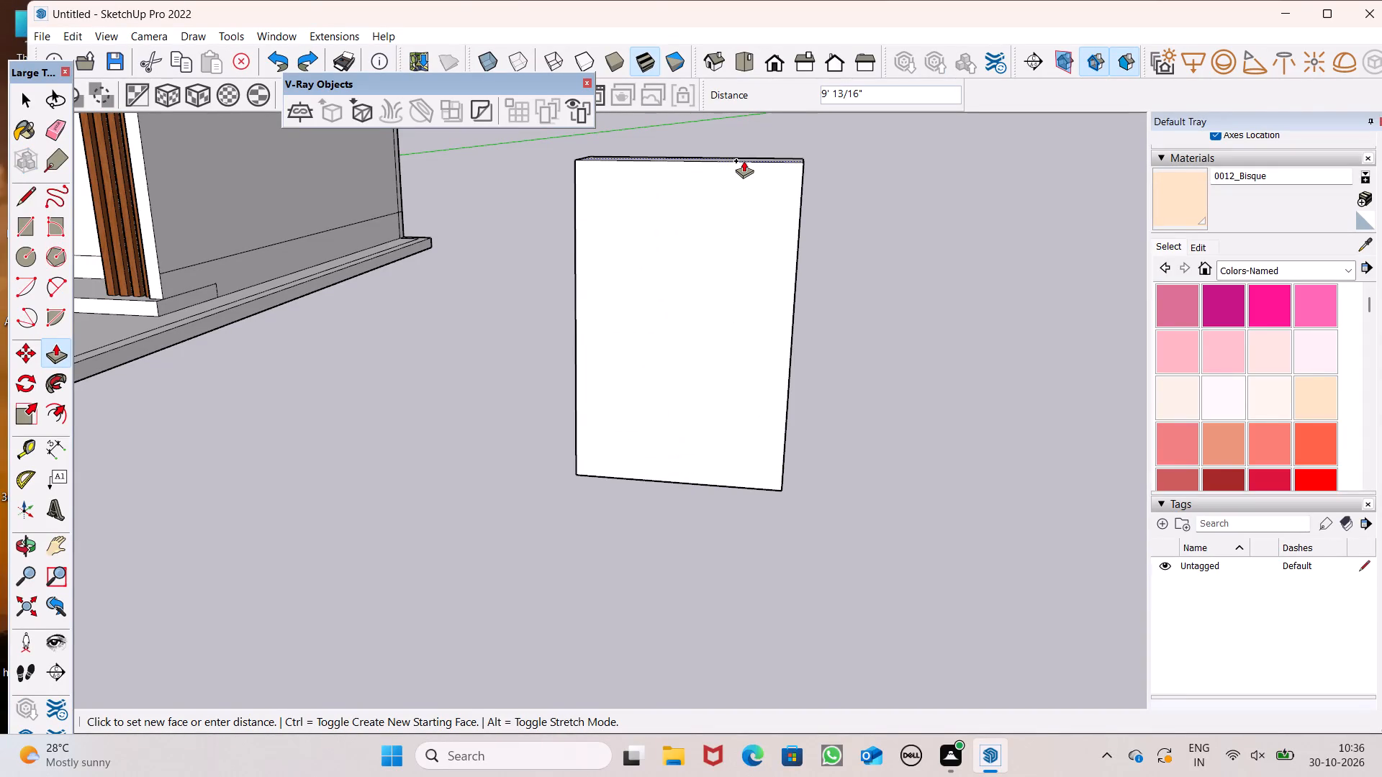
{"action": "left_click_drag", "start_coordinate": [744, 160], "coordinate": [743, 165]}
{"action": "type", "text": "8\""}
{"action": "key", "text": "Return"}
{"action": "scroll", "coordinate": [647, 269], "scroll_direction": "down", "scroll_amount": 4}
{"action": "key", "text": "space"}
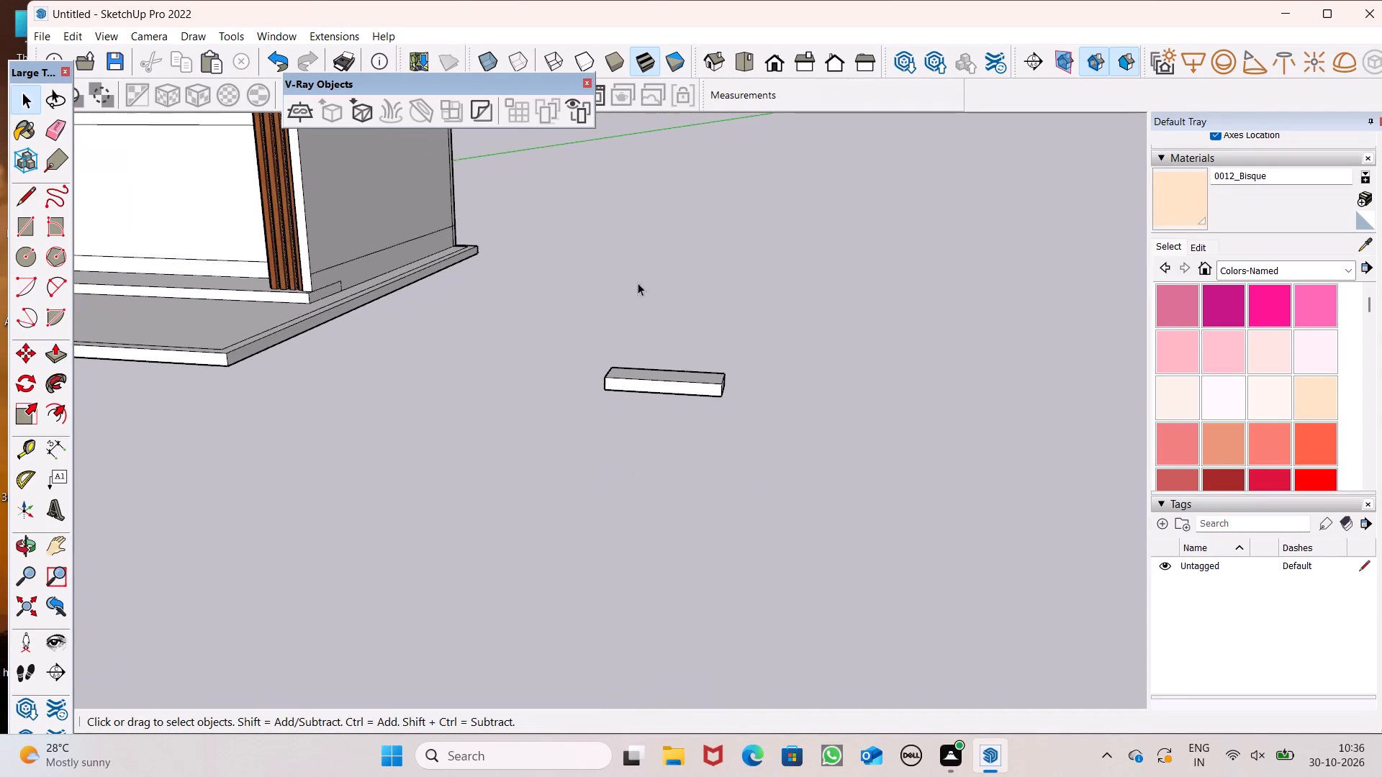
Push/Pull the end face of the low block outward to lengthen it by about 4' 11".
{"action": "middle_click_drag", "start_coordinate": [671, 413], "coordinate": [412, 455]}
{"action": "left_click", "coordinate": [58, 347]}
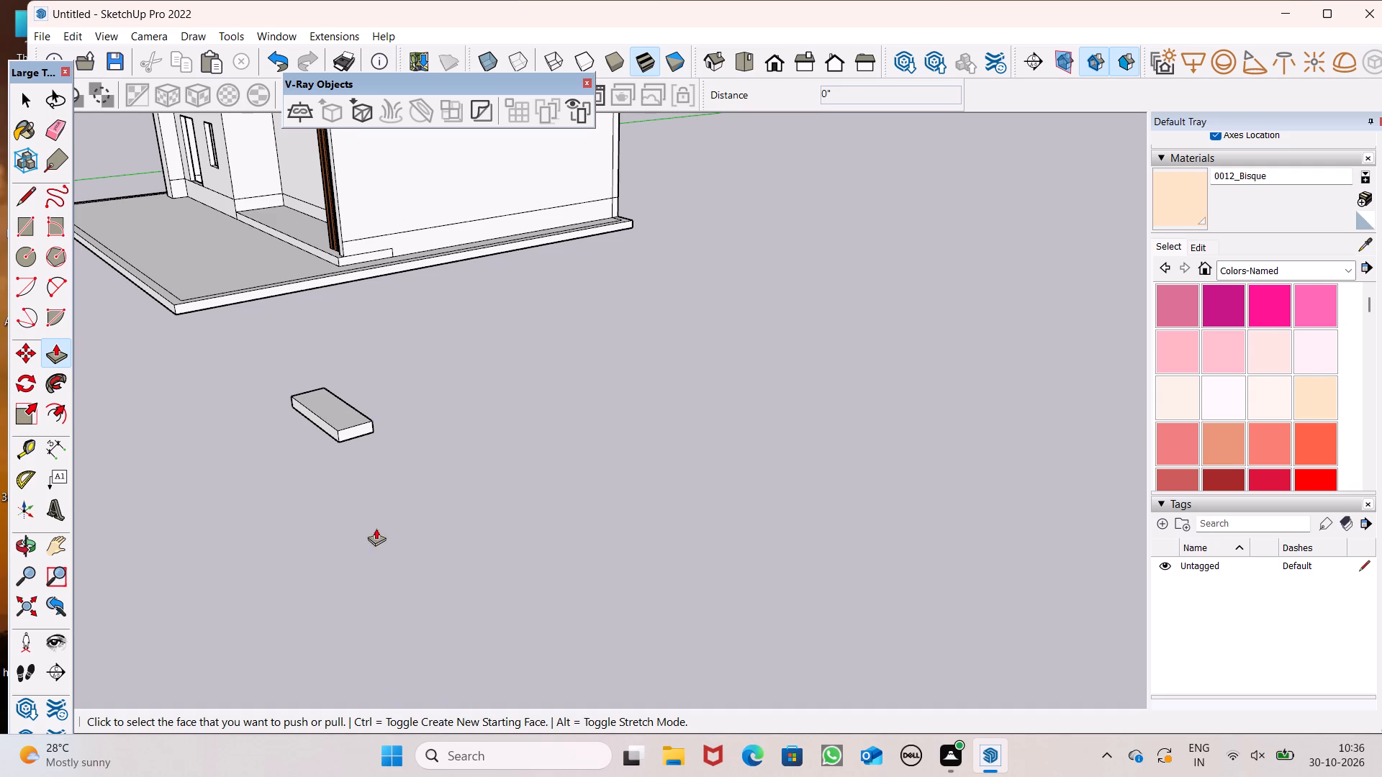
{"action": "scroll", "coordinate": [355, 475], "scroll_direction": "up", "scroll_amount": 7}
{"action": "left_click_drag", "start_coordinate": [345, 403], "coordinate": [430, 473]}
{"action": "scroll", "coordinate": [405, 436], "scroll_direction": "down", "scroll_amount": 6}
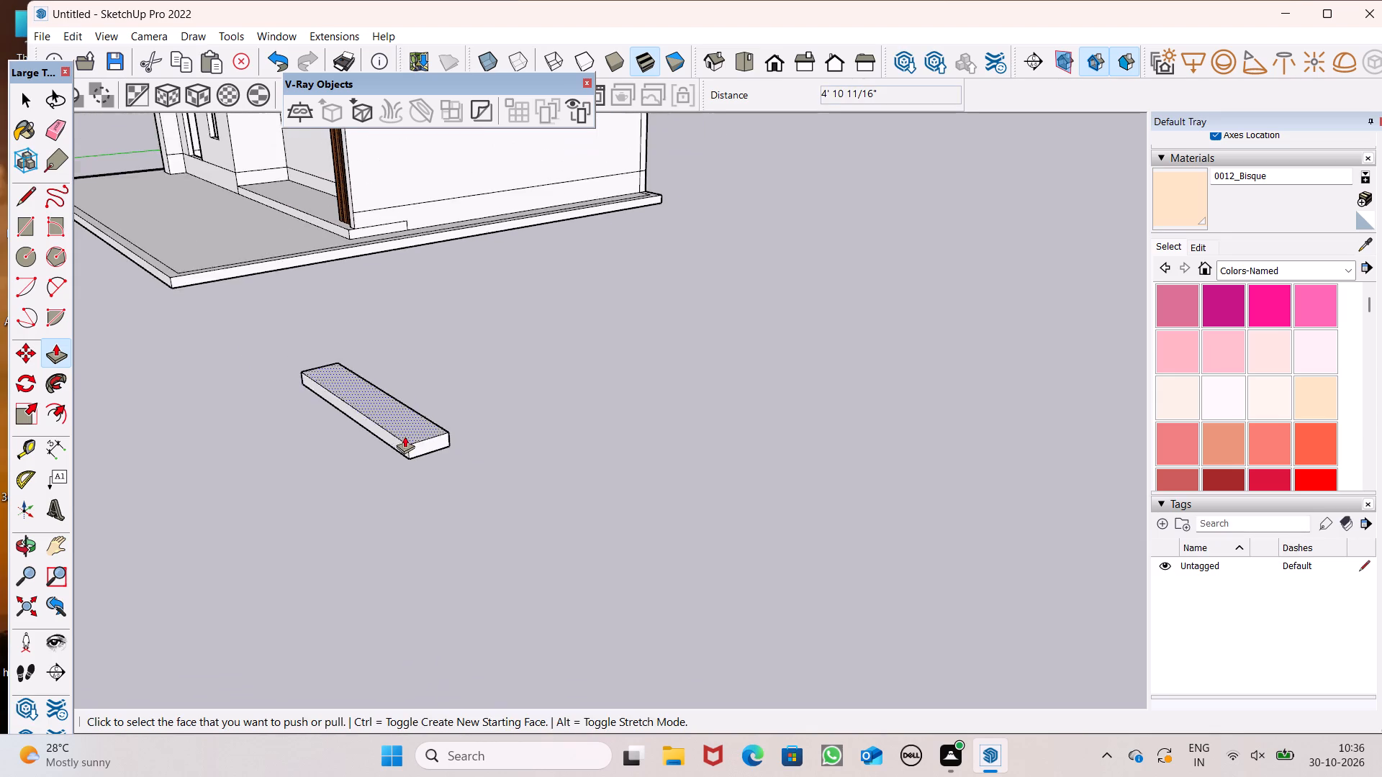
{"action": "middle_click_drag", "start_coordinate": [348, 461], "coordinate": [410, 470]}
{"action": "key", "text": "space"}
Copy the whole block twice, offsetting each copy about 2' 1" back and up to form a three-step stair.
{"action": "middle_click_drag", "start_coordinate": [531, 459], "coordinate": [443, 486]}
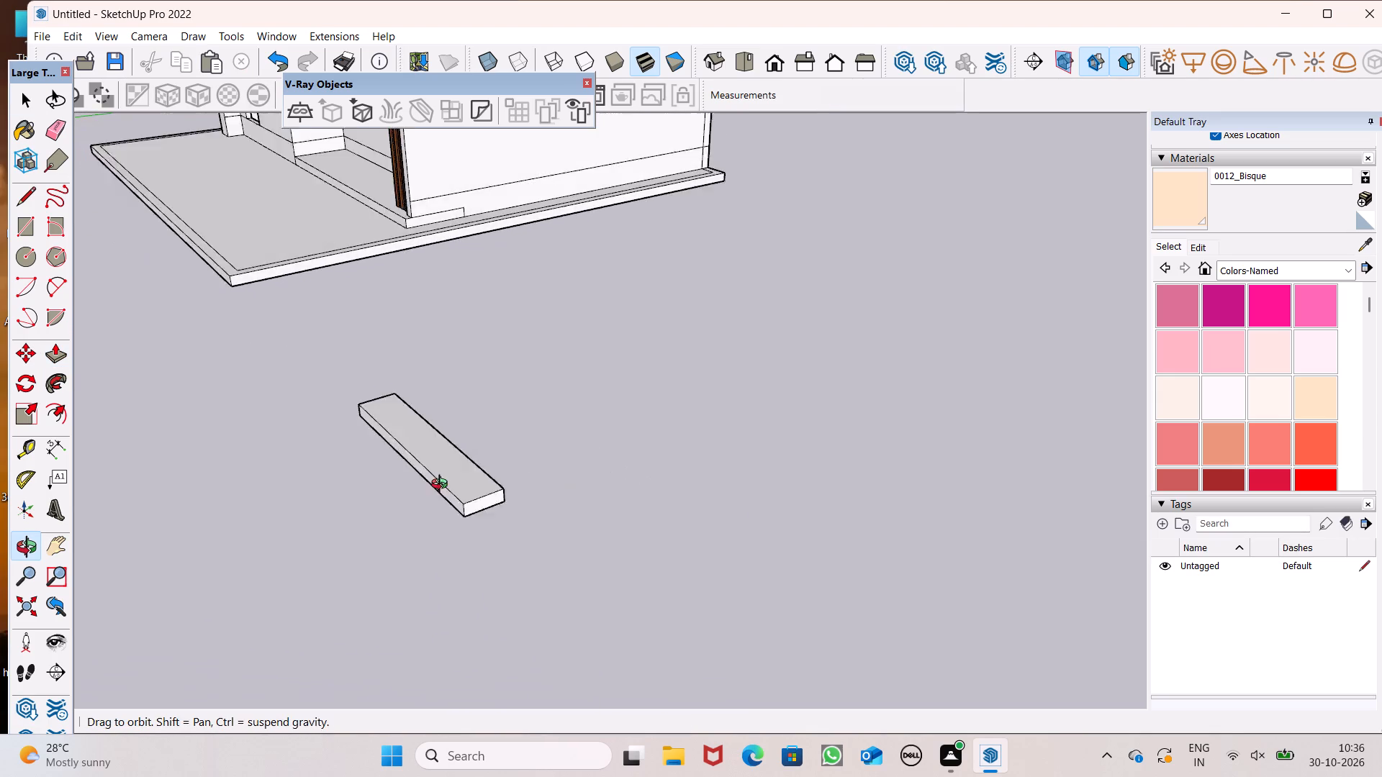
{"action": "middle_click_drag", "start_coordinate": [443, 486], "coordinate": [321, 490]}
{"action": "triple_click", "coordinate": [337, 472]}
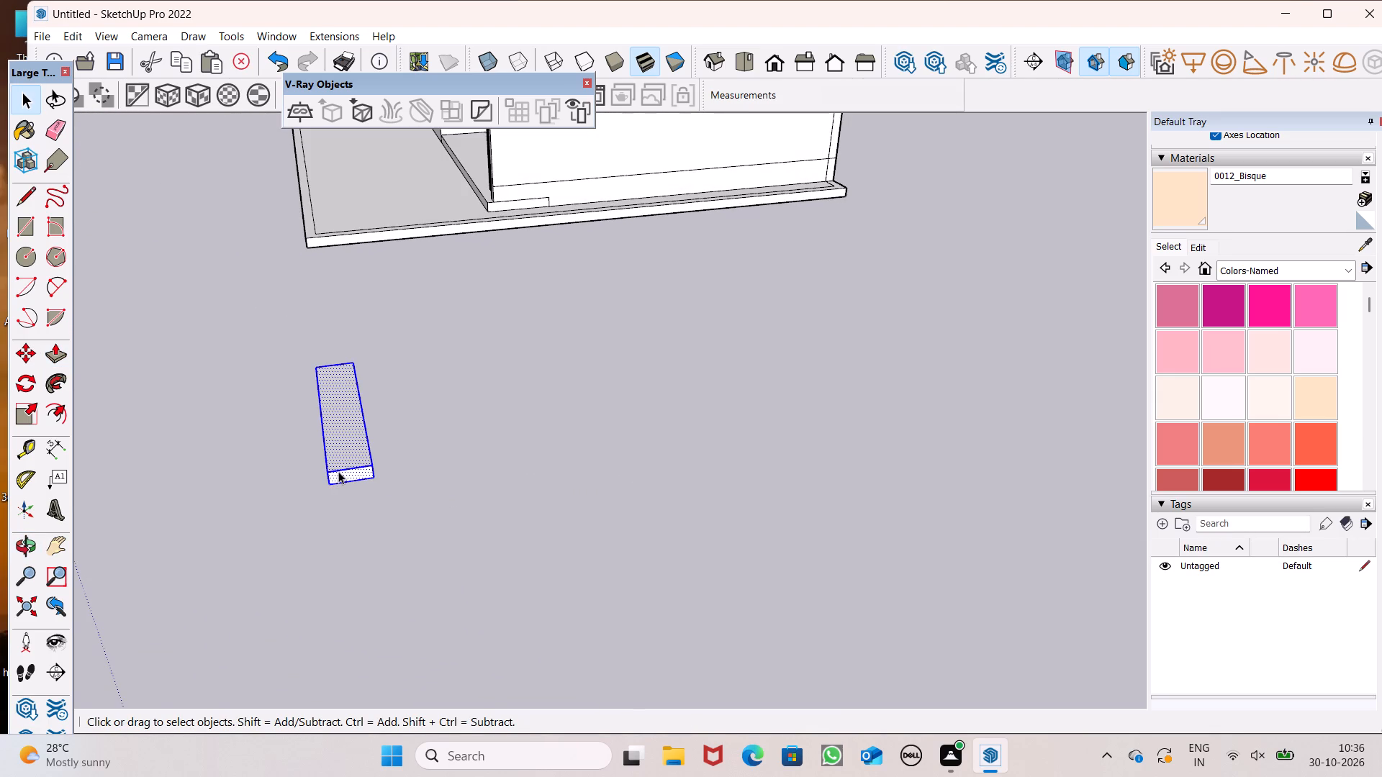
{"action": "key", "text": "m"}
{"action": "key", "text": "Return"}
{"action": "left_click_drag", "start_coordinate": [330, 488], "coordinate": [374, 464]}
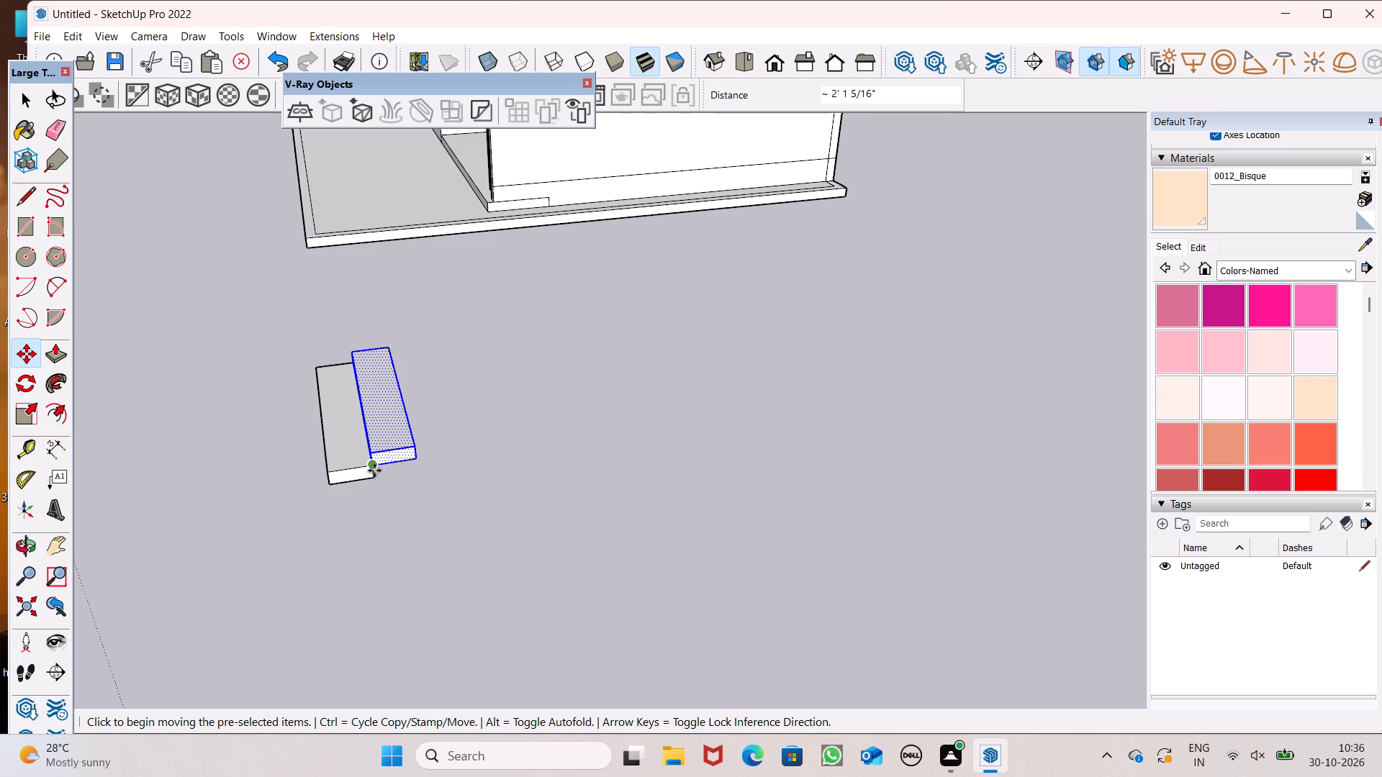
{"action": "left_click_drag", "start_coordinate": [374, 471], "coordinate": [412, 445]}
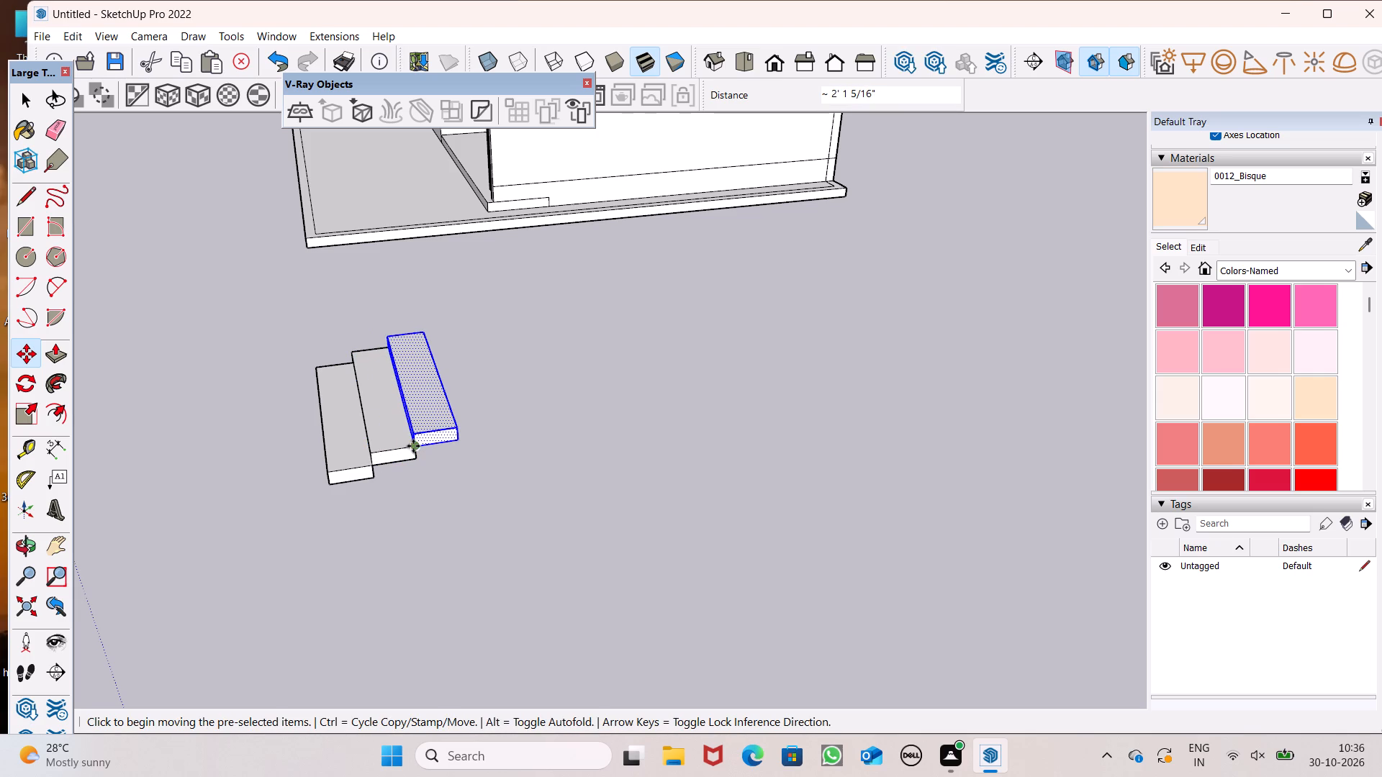
Place one more copy of the top step separately on the open ground away from the stair.
{"action": "left_click_drag", "start_coordinate": [414, 446], "coordinate": [902, 551], "text": "ctrl"}
{"action": "key", "text": "space"}
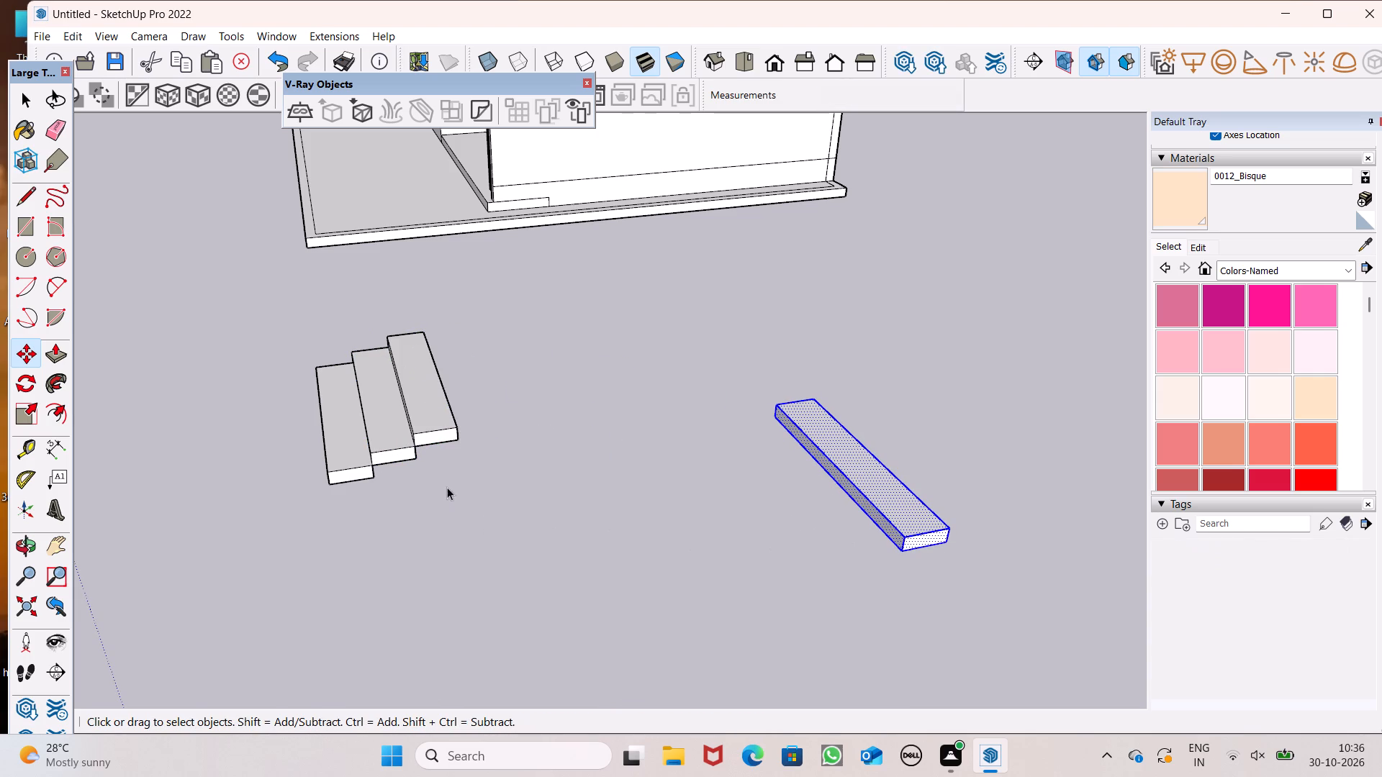
{"action": "left_click", "coordinate": [525, 465]}
Make the three stacked stair blocks into one group.
{"action": "left_click", "coordinate": [420, 424]}
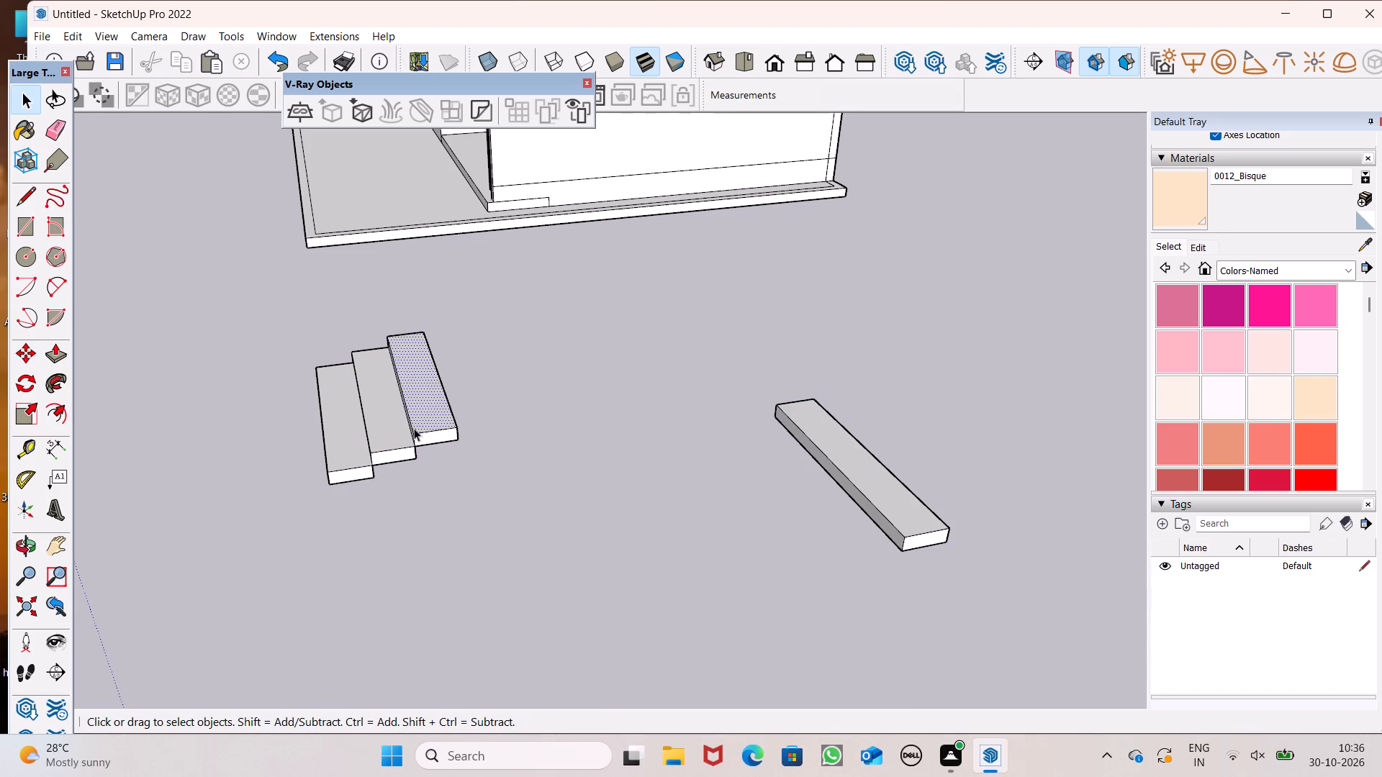
{"action": "left_click", "coordinate": [478, 447]}
{"action": "left_click", "coordinate": [436, 421]}
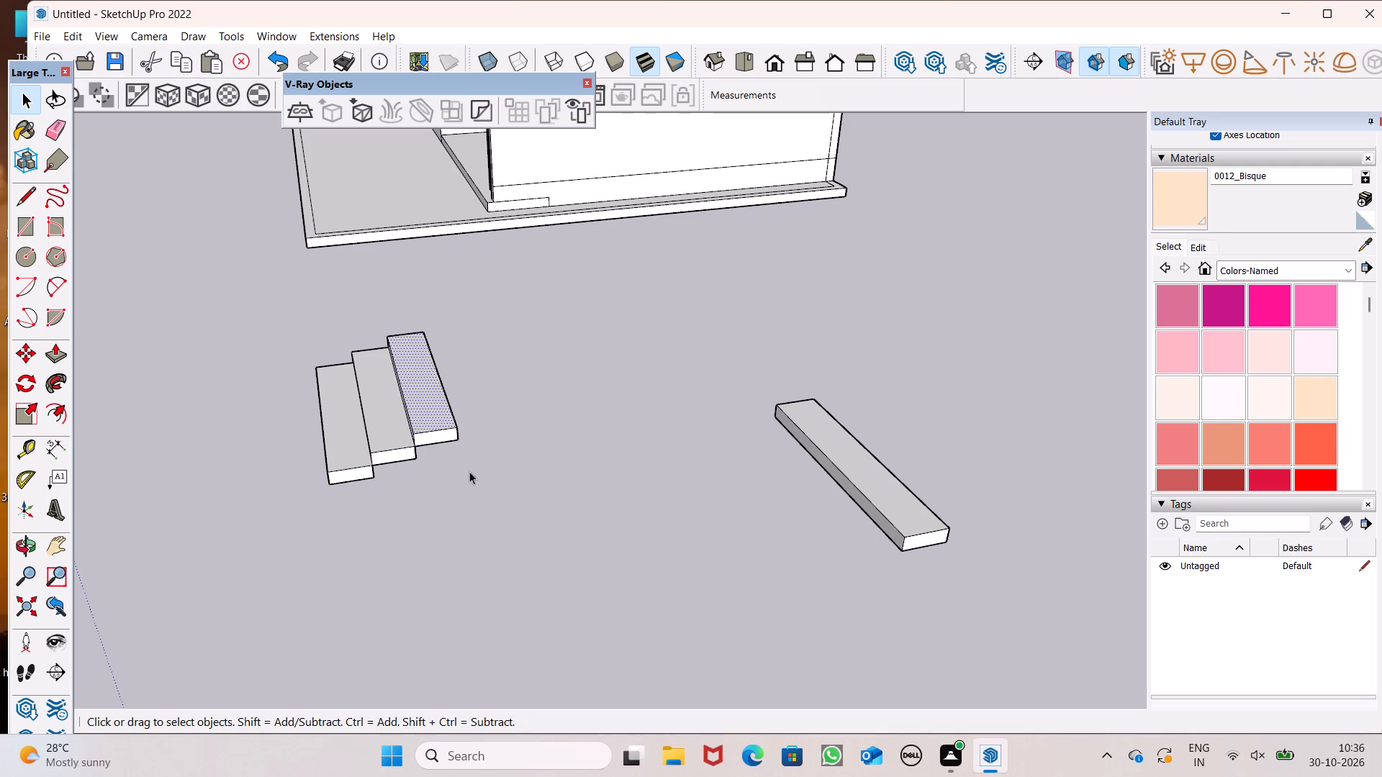
{"action": "left_click", "coordinate": [469, 471]}
{"action": "left_click", "coordinate": [423, 419]}
{"action": "double_click", "coordinate": [424, 417]}
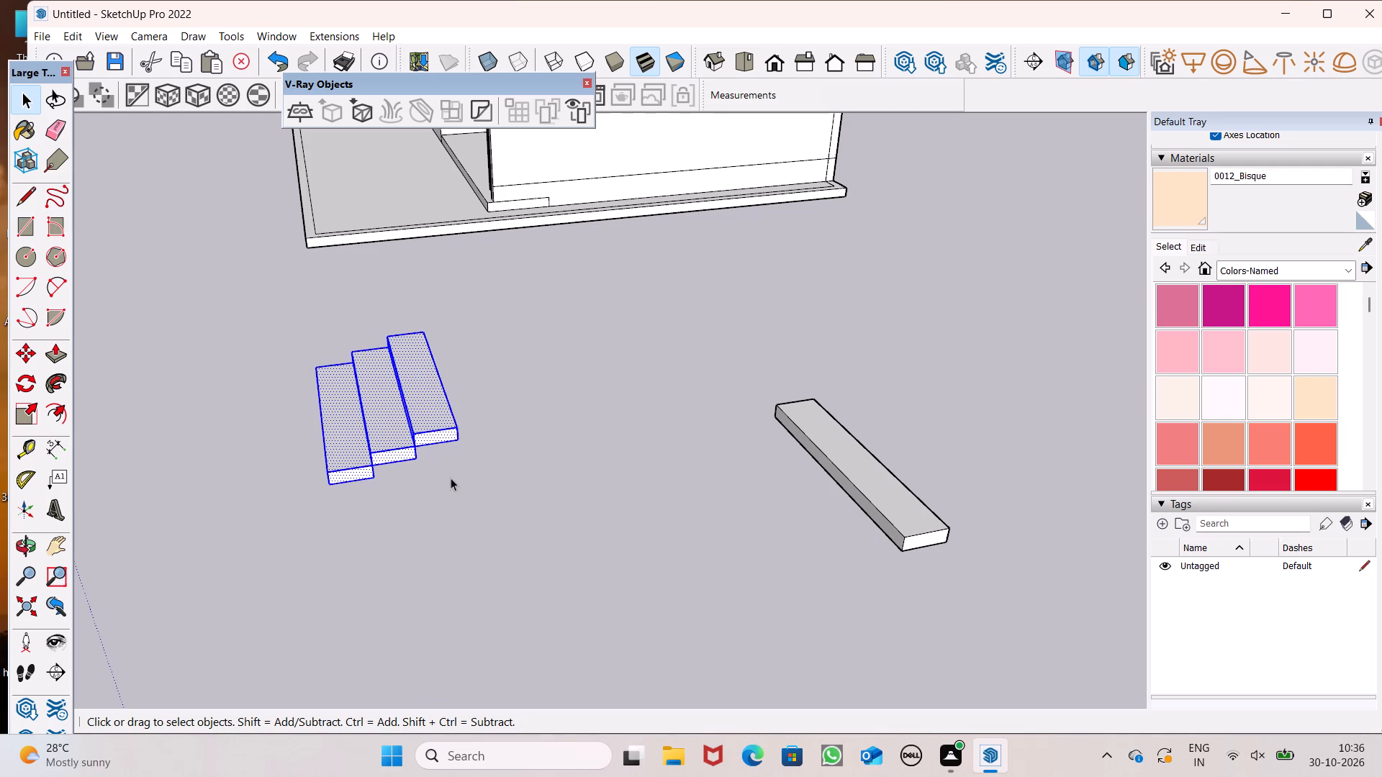
{"action": "right_click", "coordinate": [446, 473]}
{"action": "left_click", "coordinate": [379, 445]}
{"action": "left_click", "coordinate": [381, 443]}
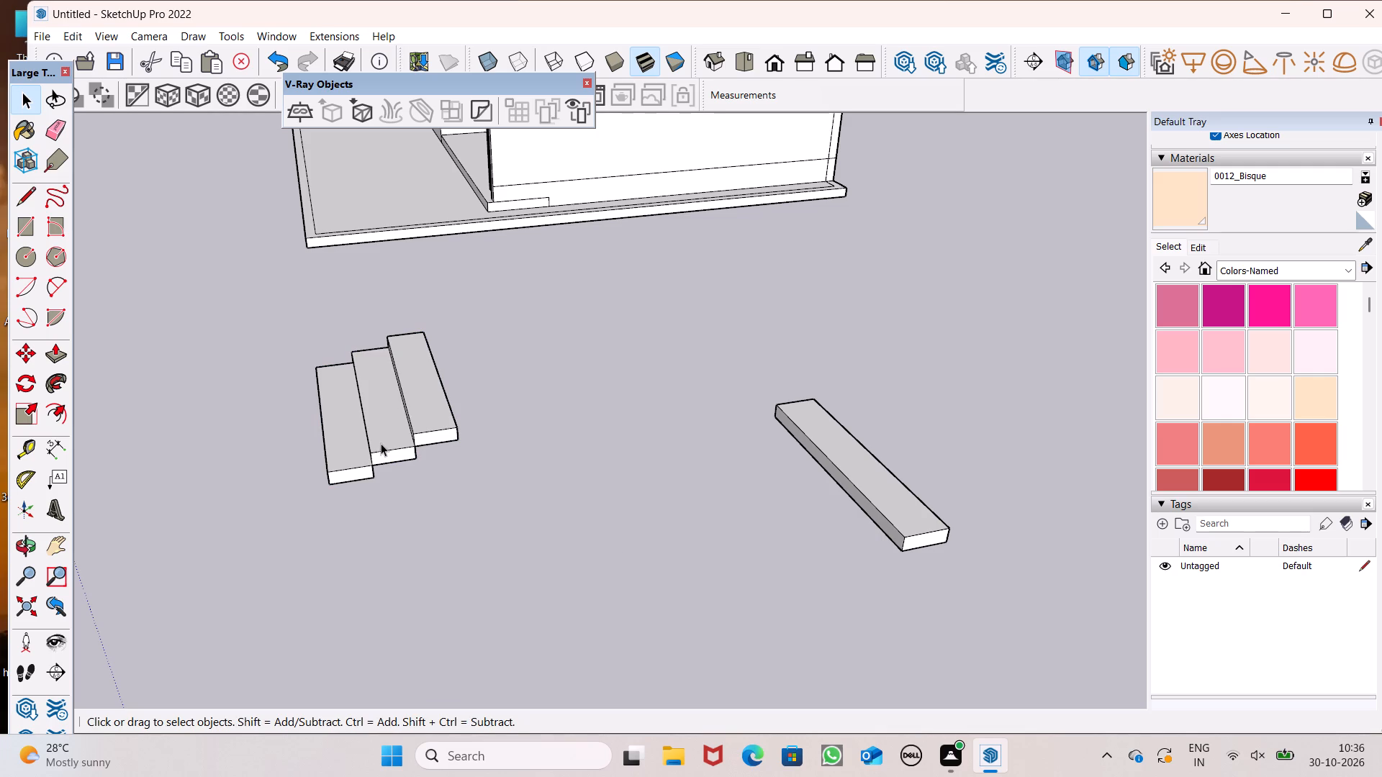
{"action": "scroll", "coordinate": [392, 462], "scroll_direction": "up", "scroll_amount": 1}
{"action": "middle_click_drag", "start_coordinate": [392, 462], "coordinate": [402, 418]}
{"action": "left_click", "coordinate": [429, 450]}
{"action": "left_click", "coordinate": [394, 405]}
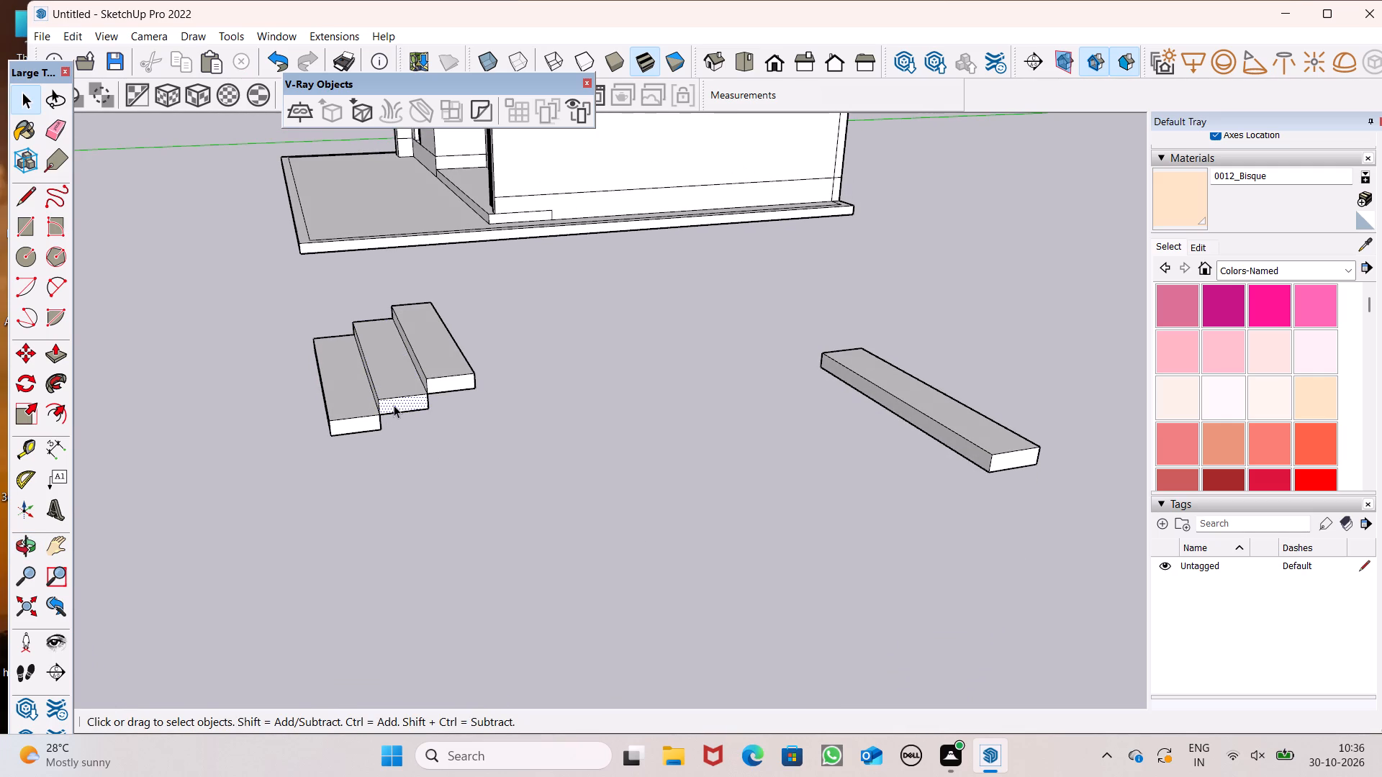
{"action": "left_click", "coordinate": [435, 445]}
{"action": "triple_click", "coordinate": [385, 395]}
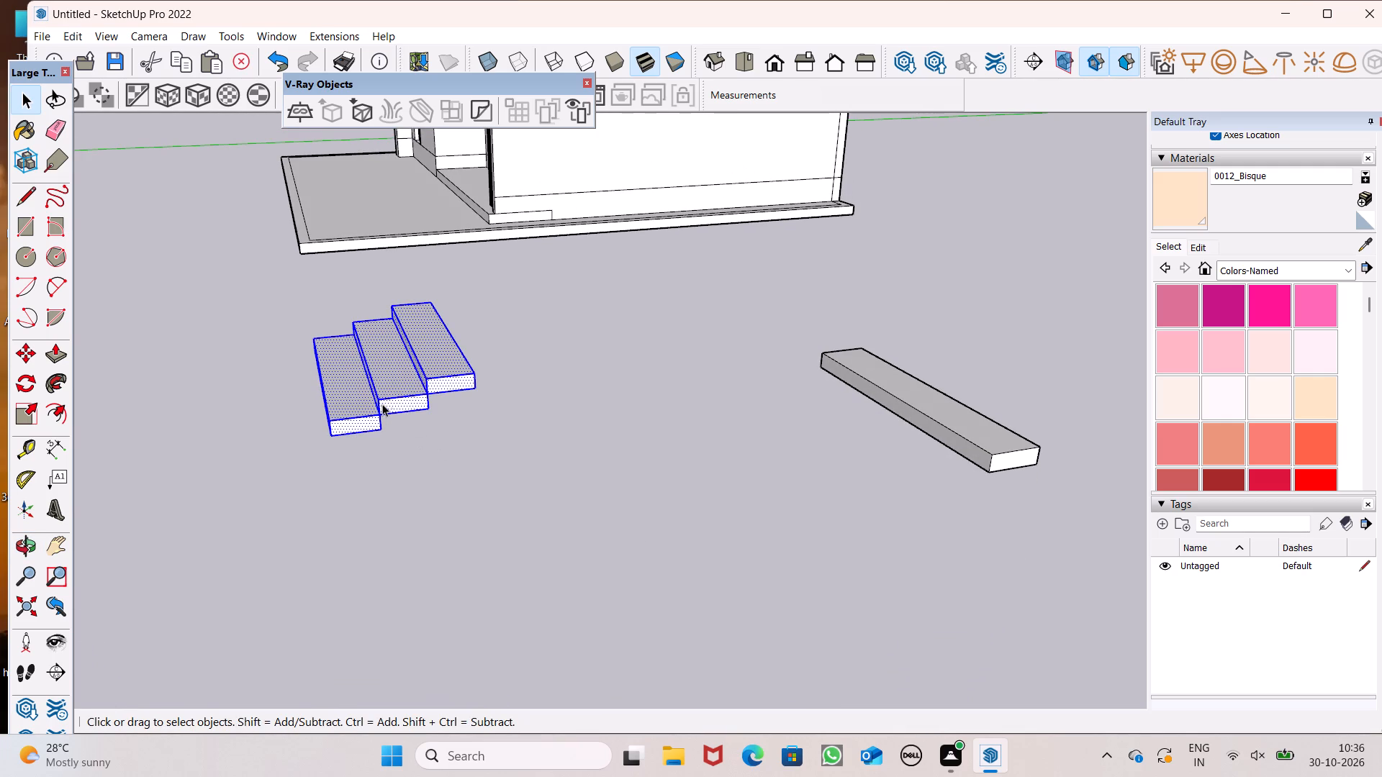
{"action": "right_click", "coordinate": [382, 404]}
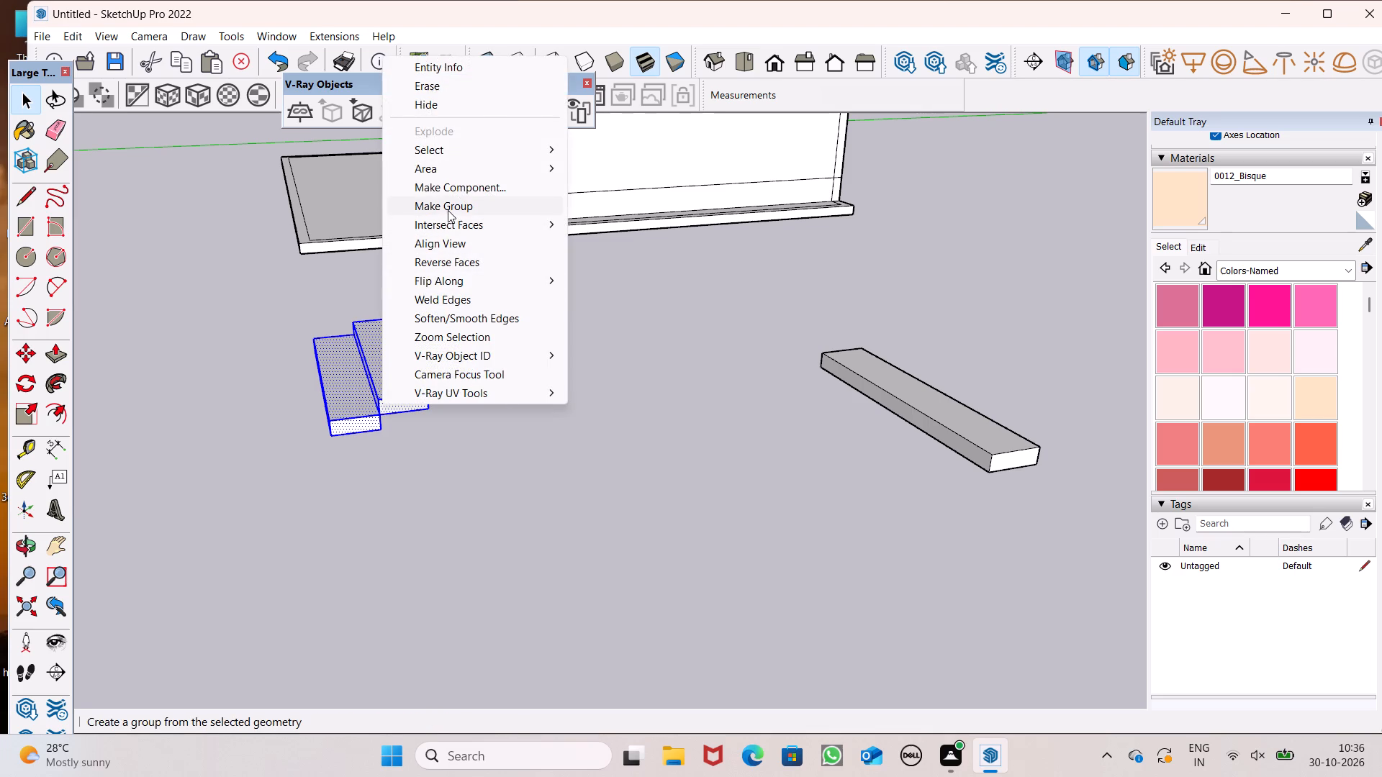
{"action": "left_click", "coordinate": [448, 209]}
{"action": "key", "text": "space"}
{"action": "left_click", "coordinate": [537, 440]}
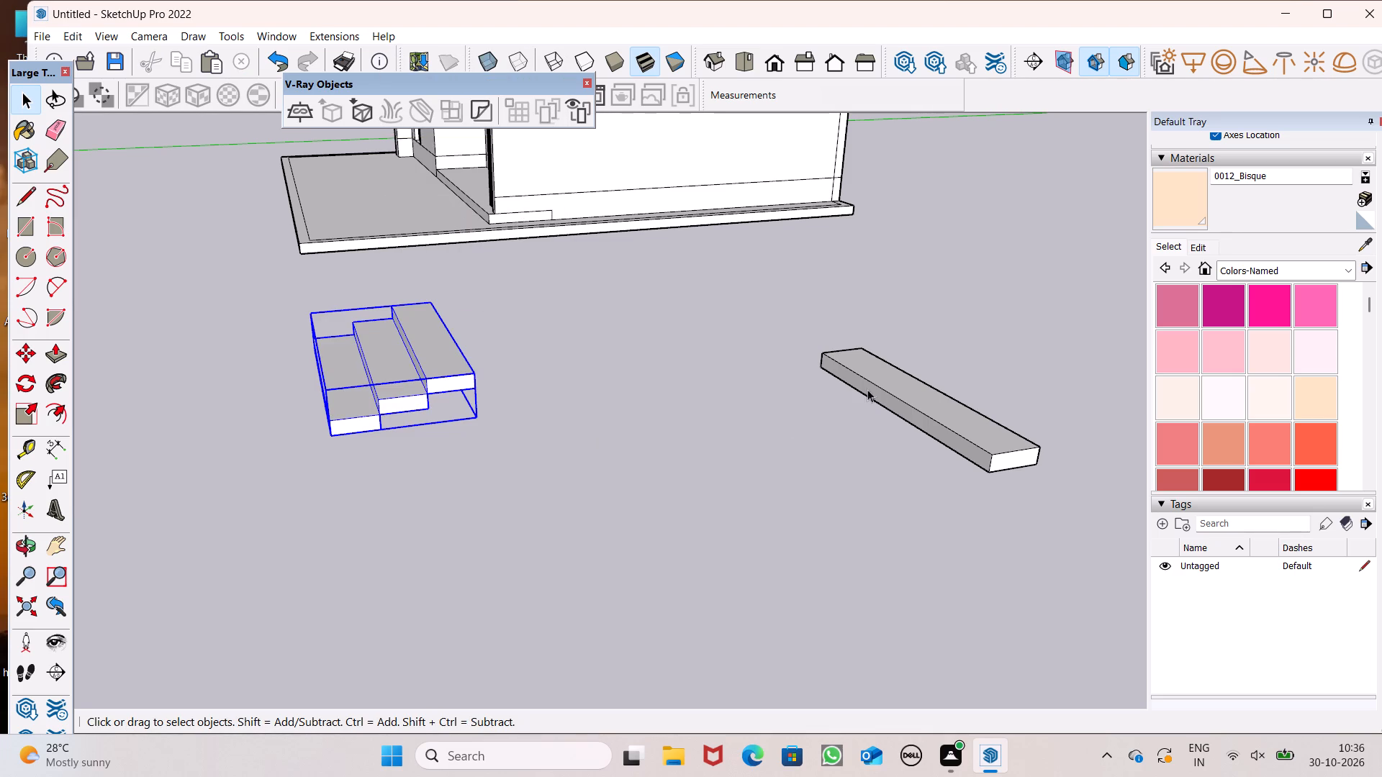
Make the separate single block on the open ground into its own group.
{"action": "triple_click", "coordinate": [879, 386]}
{"action": "right_click", "coordinate": [879, 386]}
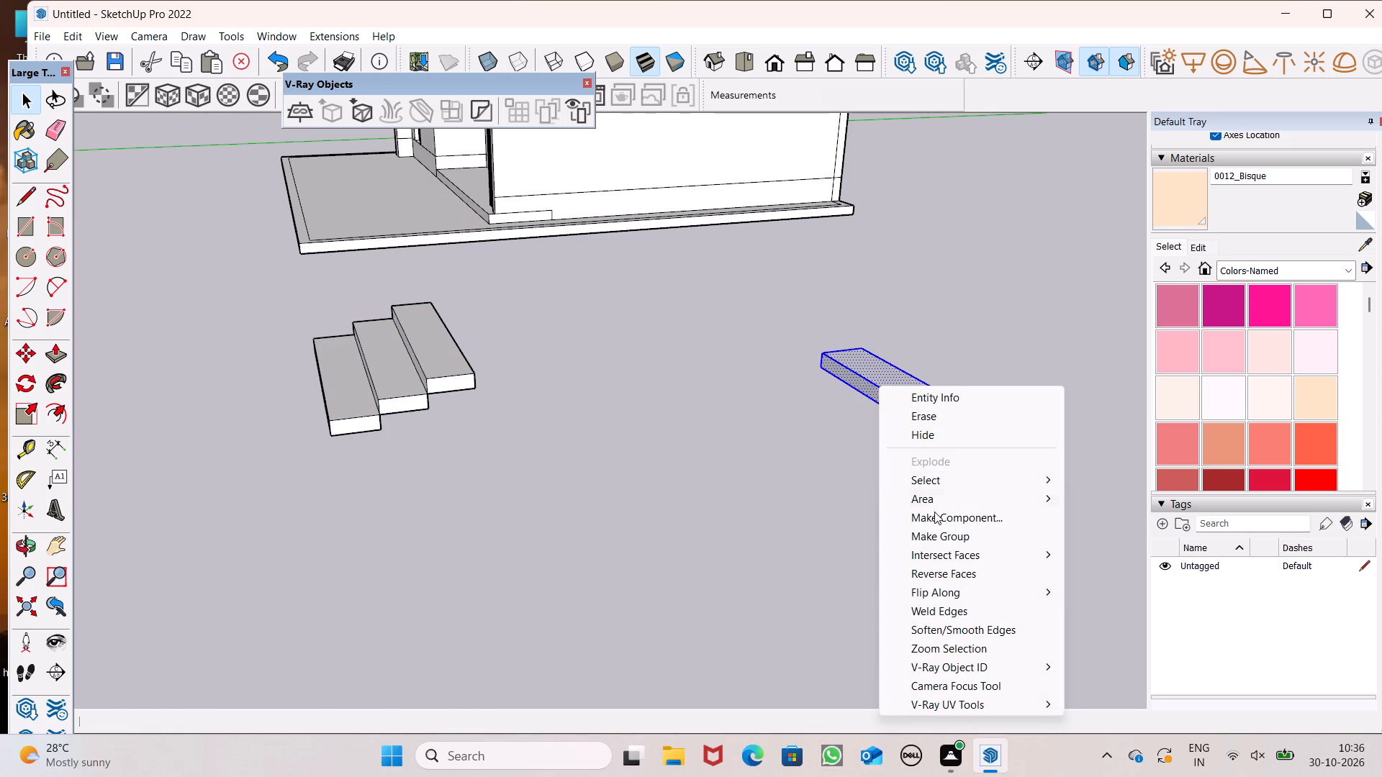
{"action": "left_click", "coordinate": [940, 533]}
{"action": "left_click", "coordinate": [764, 534]}
{"action": "left_click", "coordinate": [925, 419]}
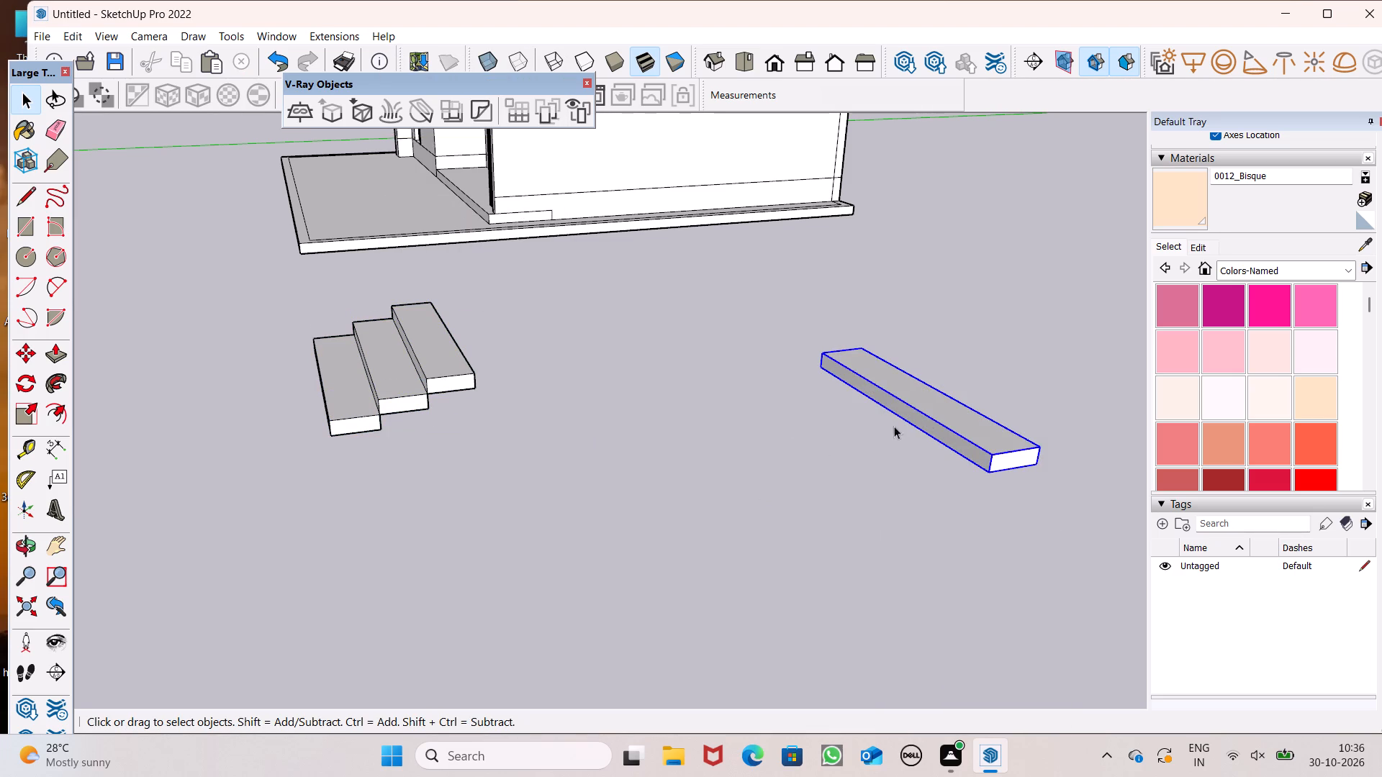
{"action": "left_click", "coordinate": [864, 450]}
Move the stair group onto the house's base slab in front of the ground-floor entrance door.
{"action": "left_click", "coordinate": [373, 379]}
{"action": "scroll", "coordinate": [346, 397], "scroll_direction": "down", "scroll_amount": 5}
{"action": "middle_click_drag", "start_coordinate": [258, 440], "coordinate": [648, 512]}
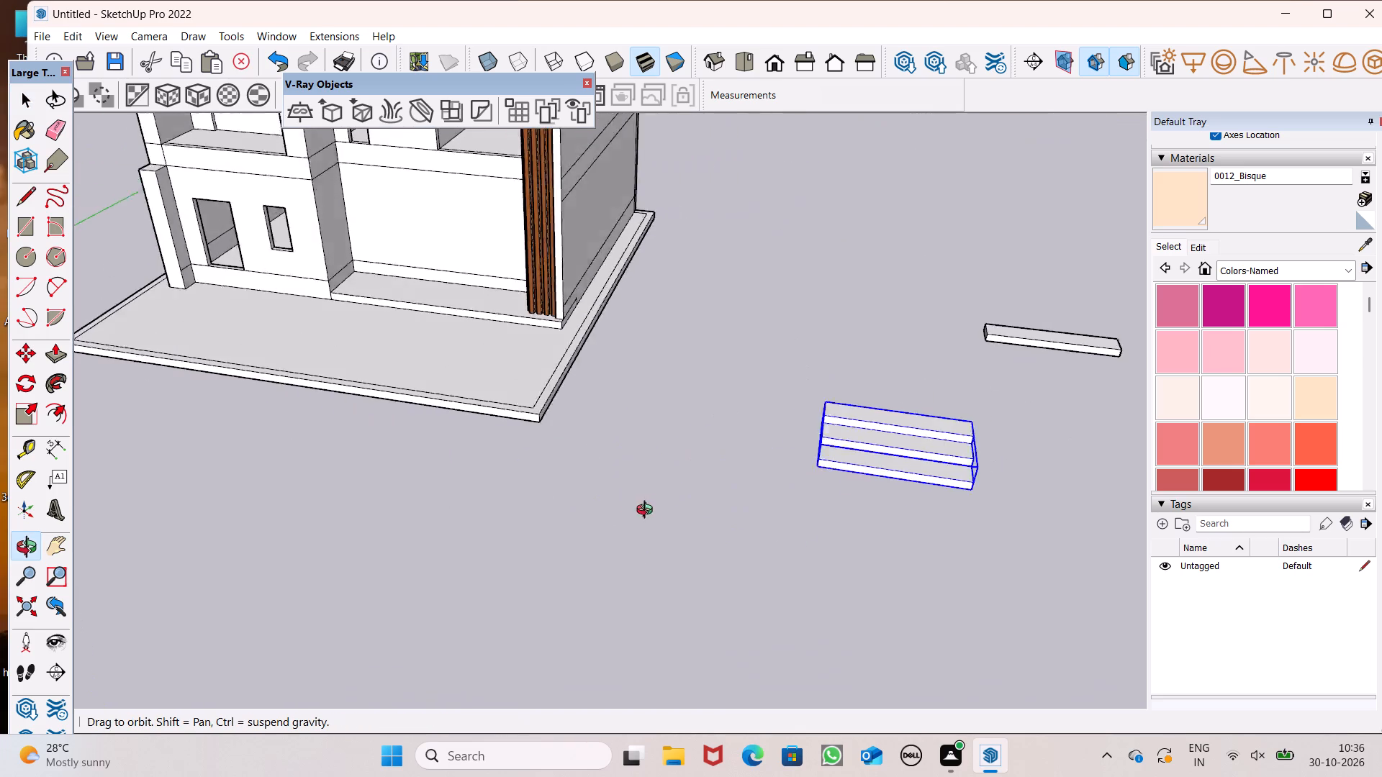
{"action": "middle_click_drag", "start_coordinate": [648, 512], "coordinate": [652, 499]}
{"action": "scroll", "coordinate": [292, 427], "scroll_direction": "down", "scroll_amount": 9}
{"action": "key", "text": "m"}
{"action": "key", "text": "Return"}
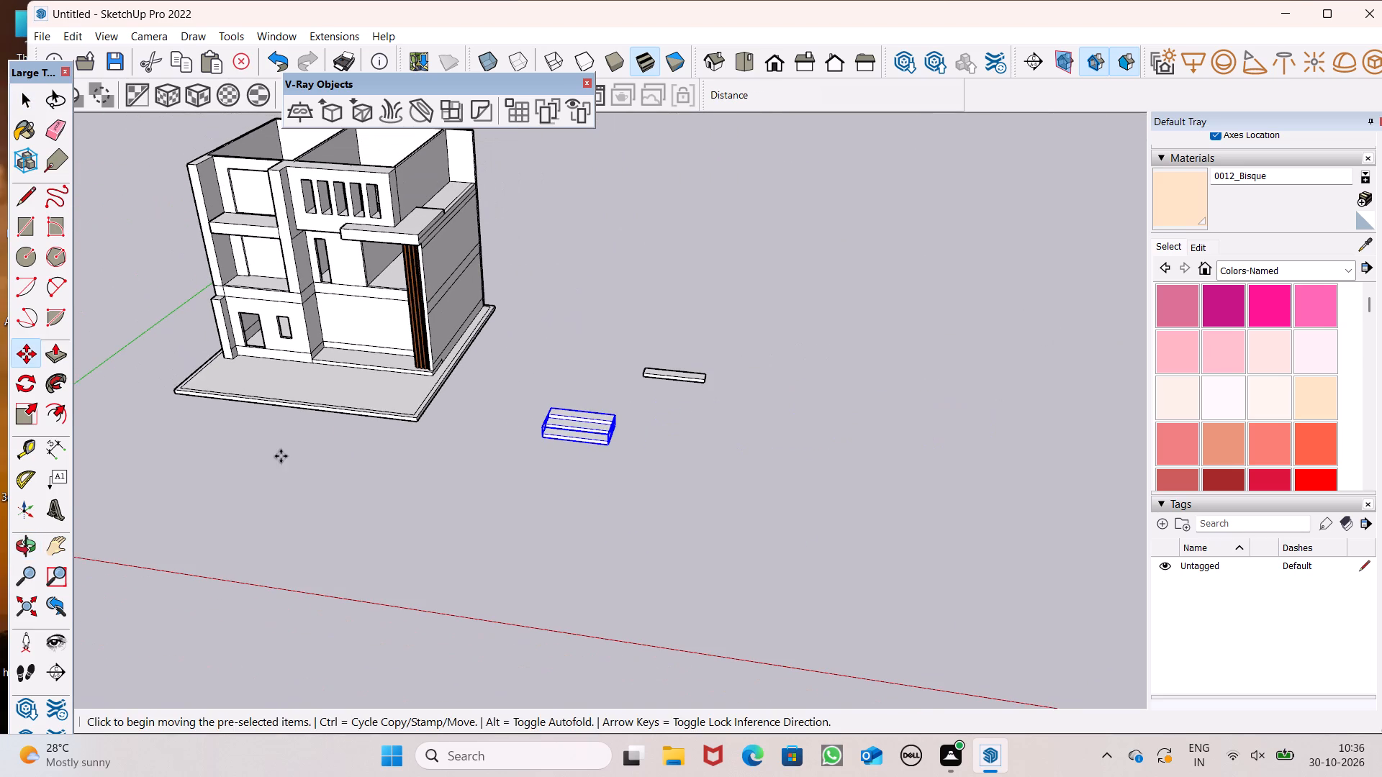
{"action": "middle_click_drag", "start_coordinate": [279, 455], "coordinate": [603, 440]}
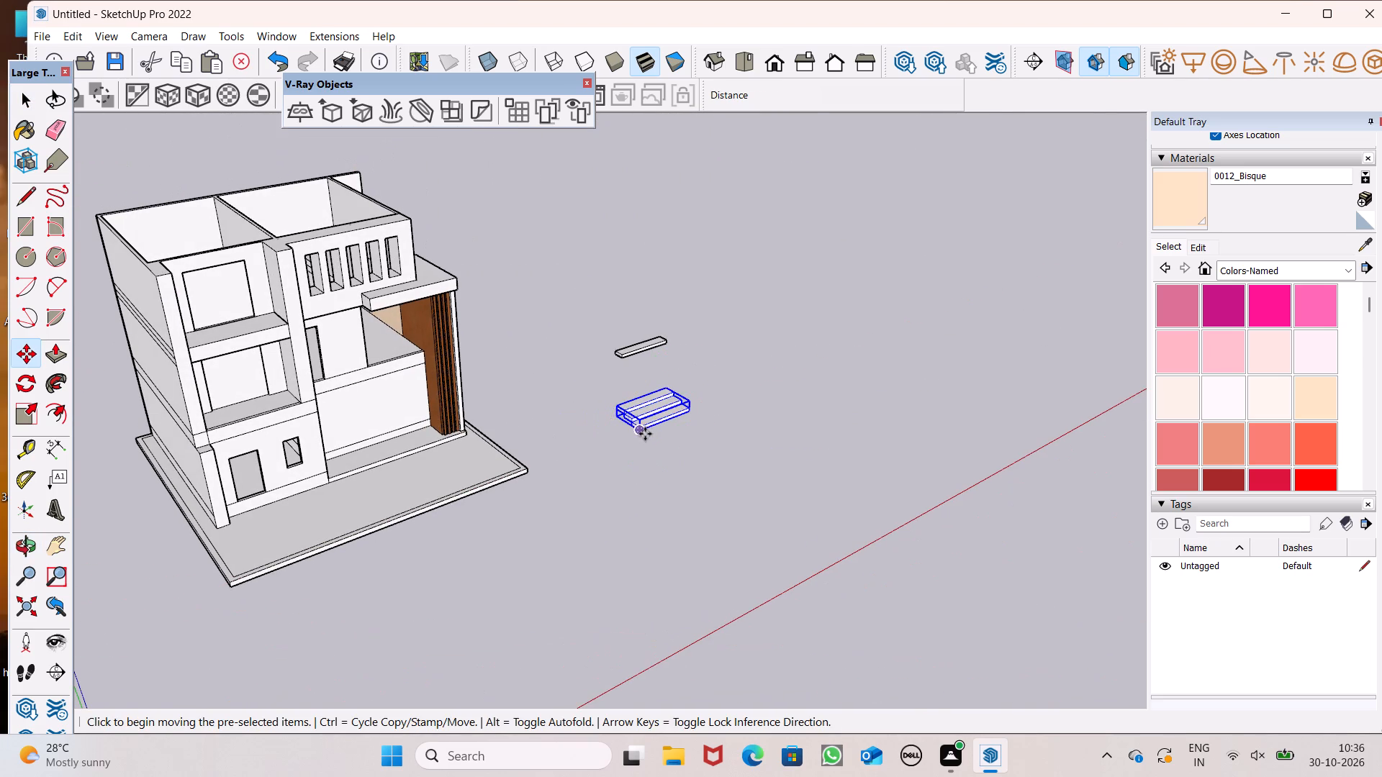
{"action": "left_click_drag", "start_coordinate": [645, 434], "coordinate": [264, 534]}
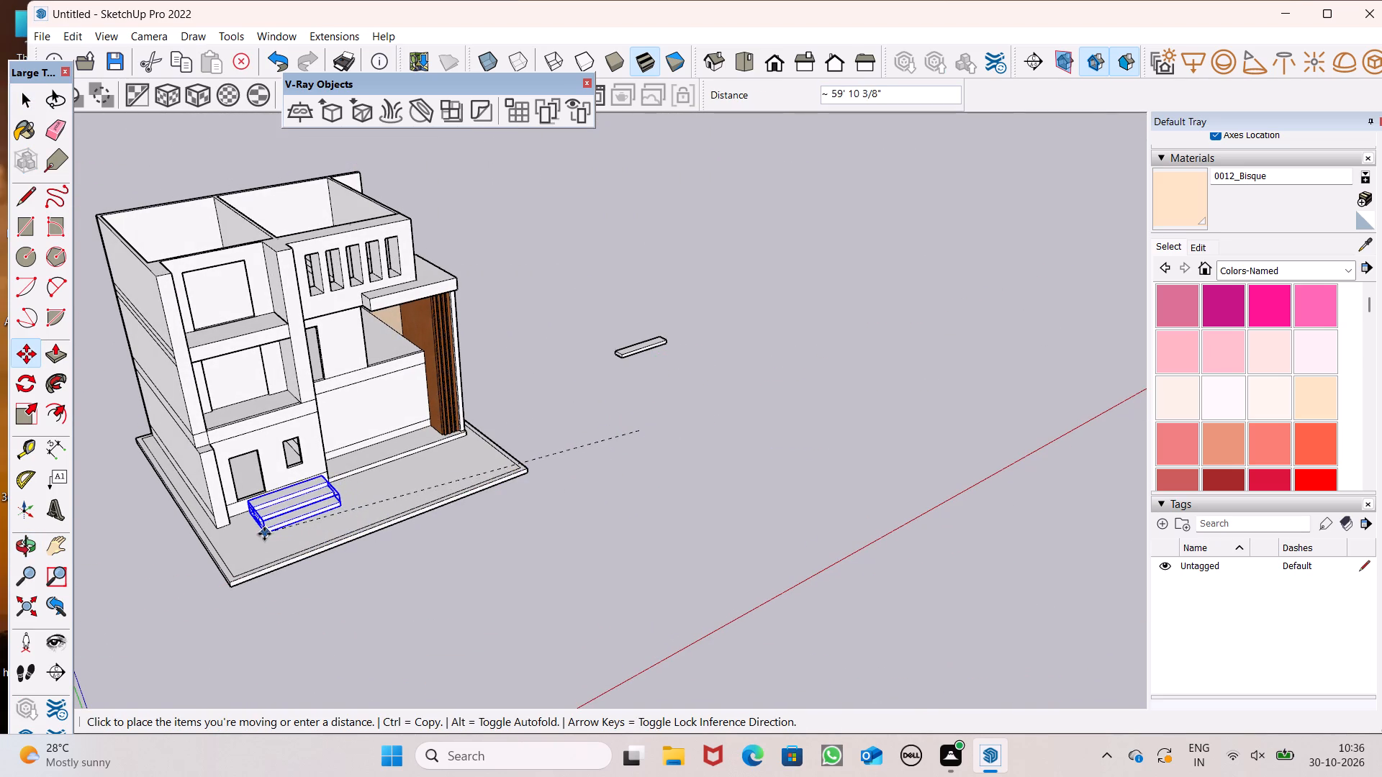
{"action": "left_click_drag", "start_coordinate": [264, 534], "coordinate": [261, 537]}
Move the stair group back by its bottom rear corner so it sits flush against the house's front wall.
{"action": "middle_click_drag", "start_coordinate": [330, 491], "coordinate": [22, 440]}
{"action": "scroll", "coordinate": [22, 440], "scroll_direction": "up", "scroll_amount": 1}
{"action": "scroll", "coordinate": [340, 412], "scroll_direction": "up", "scroll_amount": 8}
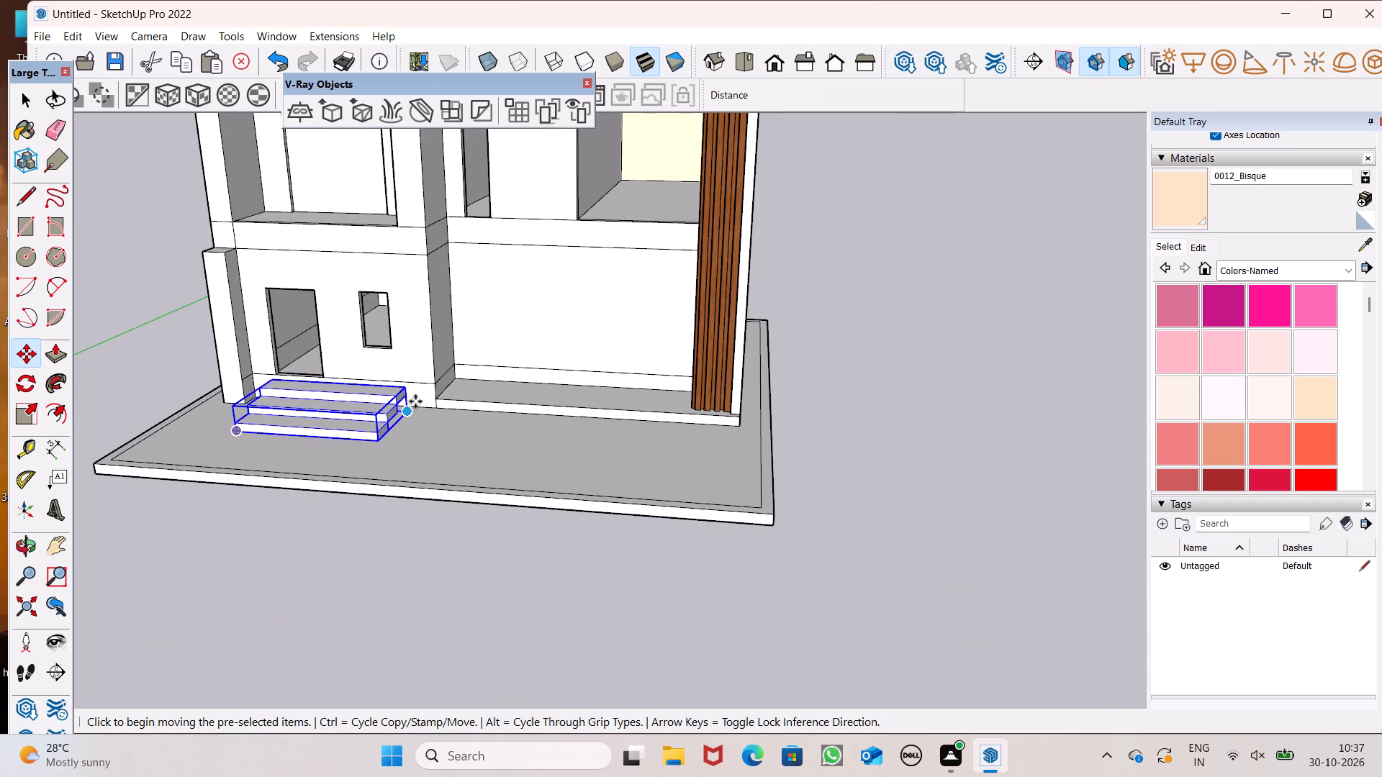
{"action": "scroll", "coordinate": [208, 135], "scroll_direction": "down", "scroll_amount": 3}
{"action": "middle_click_drag", "start_coordinate": [356, 473], "coordinate": [190, 471]}
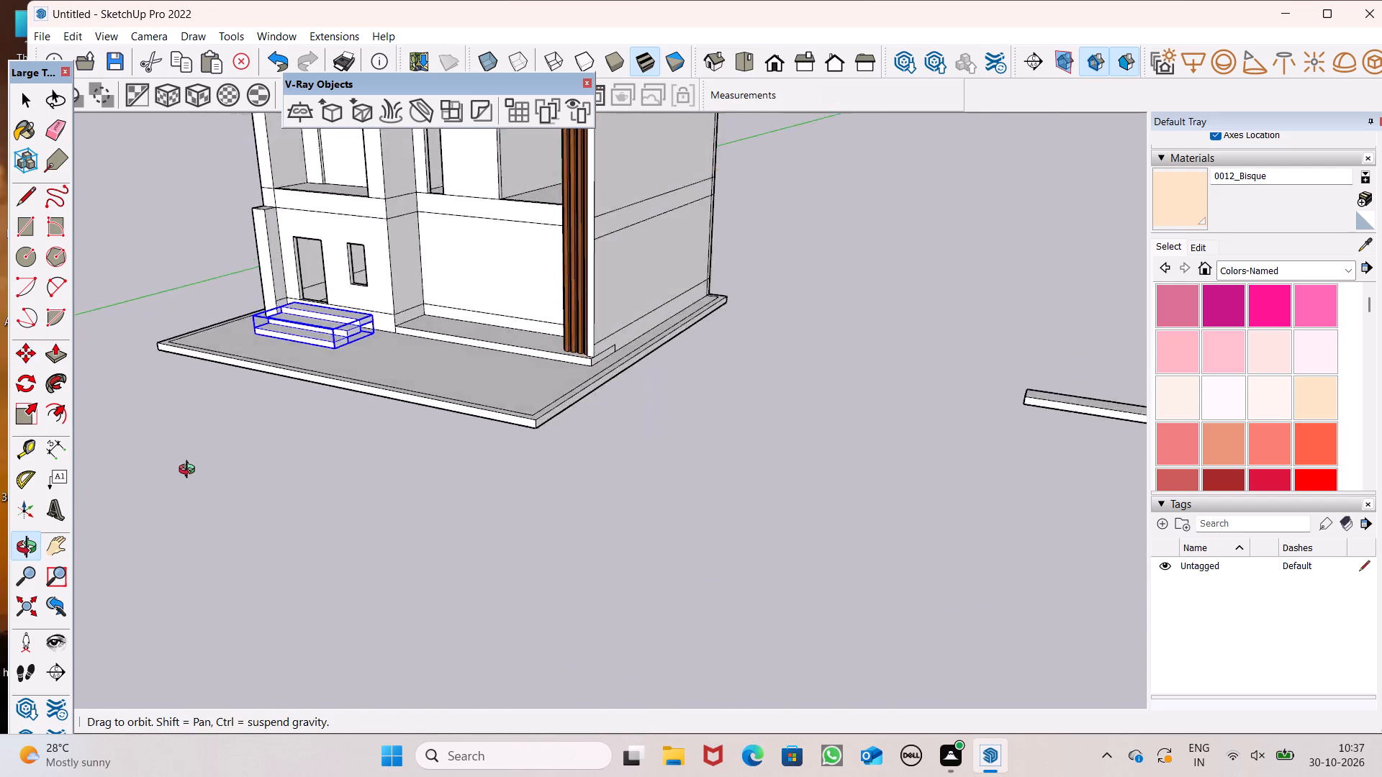
{"action": "middle_click_drag", "start_coordinate": [190, 471], "coordinate": [194, 418]}
{"action": "scroll", "coordinate": [263, 357], "scroll_direction": "up", "scroll_amount": 8}
{"action": "scroll", "coordinate": [388, 311], "scroll_direction": "up", "scroll_amount": 7}
{"action": "middle_click_drag", "start_coordinate": [528, 402], "coordinate": [433, 457]}
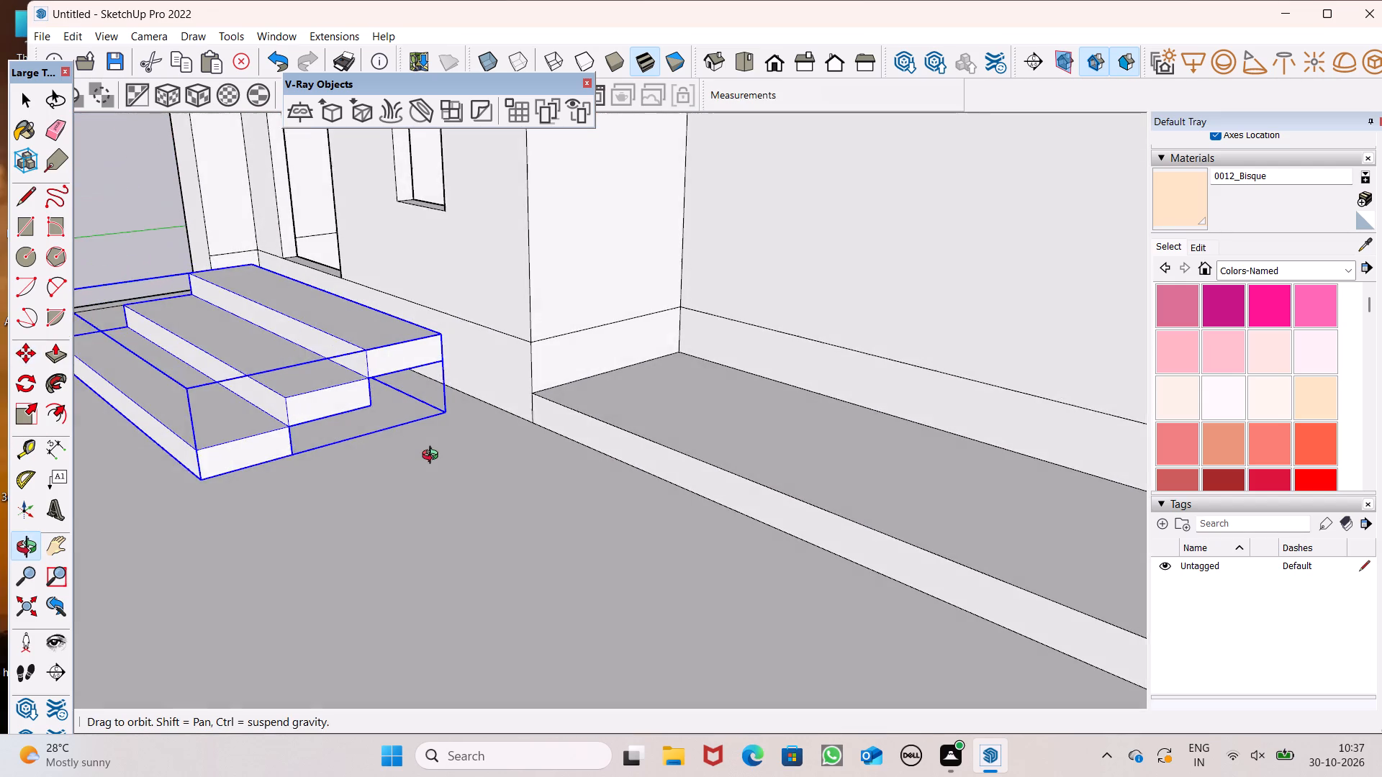
{"action": "middle_click_drag", "start_coordinate": [433, 457], "coordinate": [433, 458]}
{"action": "scroll", "coordinate": [433, 458], "scroll_direction": "up", "scroll_amount": 1}
{"action": "scroll", "coordinate": [425, 342], "scroll_direction": "up", "scroll_amount": 5}
{"action": "left_click_drag", "start_coordinate": [455, 455], "coordinate": [455, 450]}
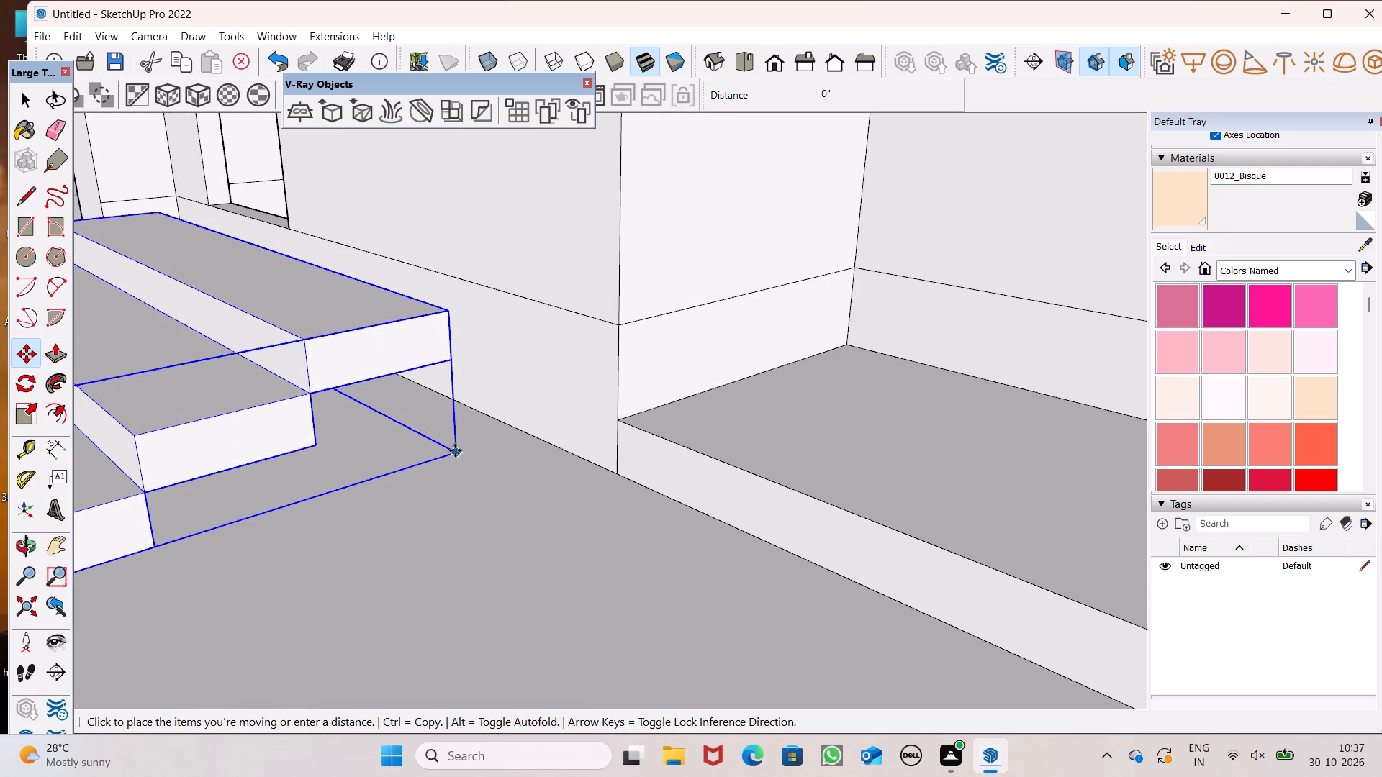
{"action": "left_click_drag", "start_coordinate": [455, 450], "coordinate": [478, 415]}
Examine how the entrance stair meets the front wall, door threshold and base slab.
{"action": "middle_click_drag", "start_coordinate": [525, 396], "coordinate": [607, 552]}
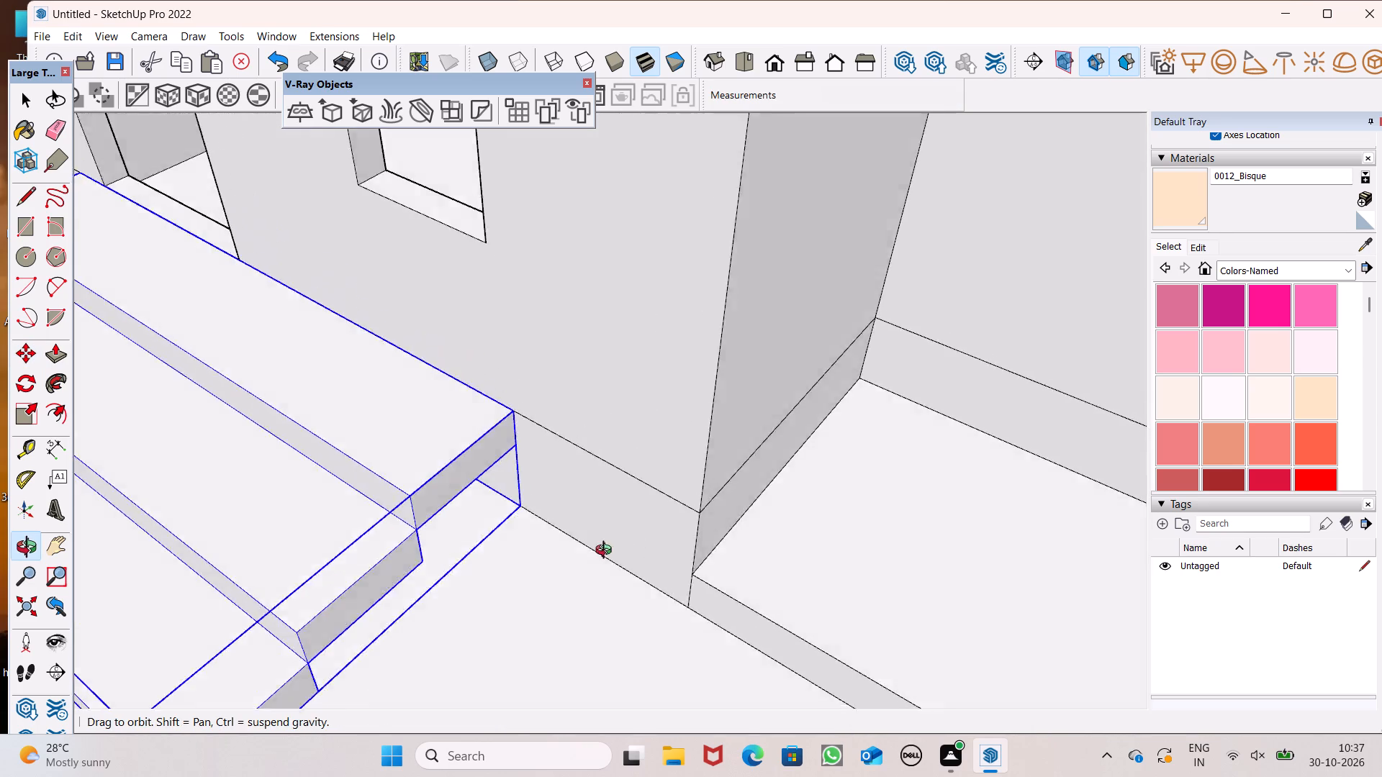
{"action": "middle_click_drag", "start_coordinate": [607, 552], "coordinate": [1196, 409]}
{"action": "scroll", "coordinate": [1185, 409], "scroll_direction": "up", "scroll_amount": 3}
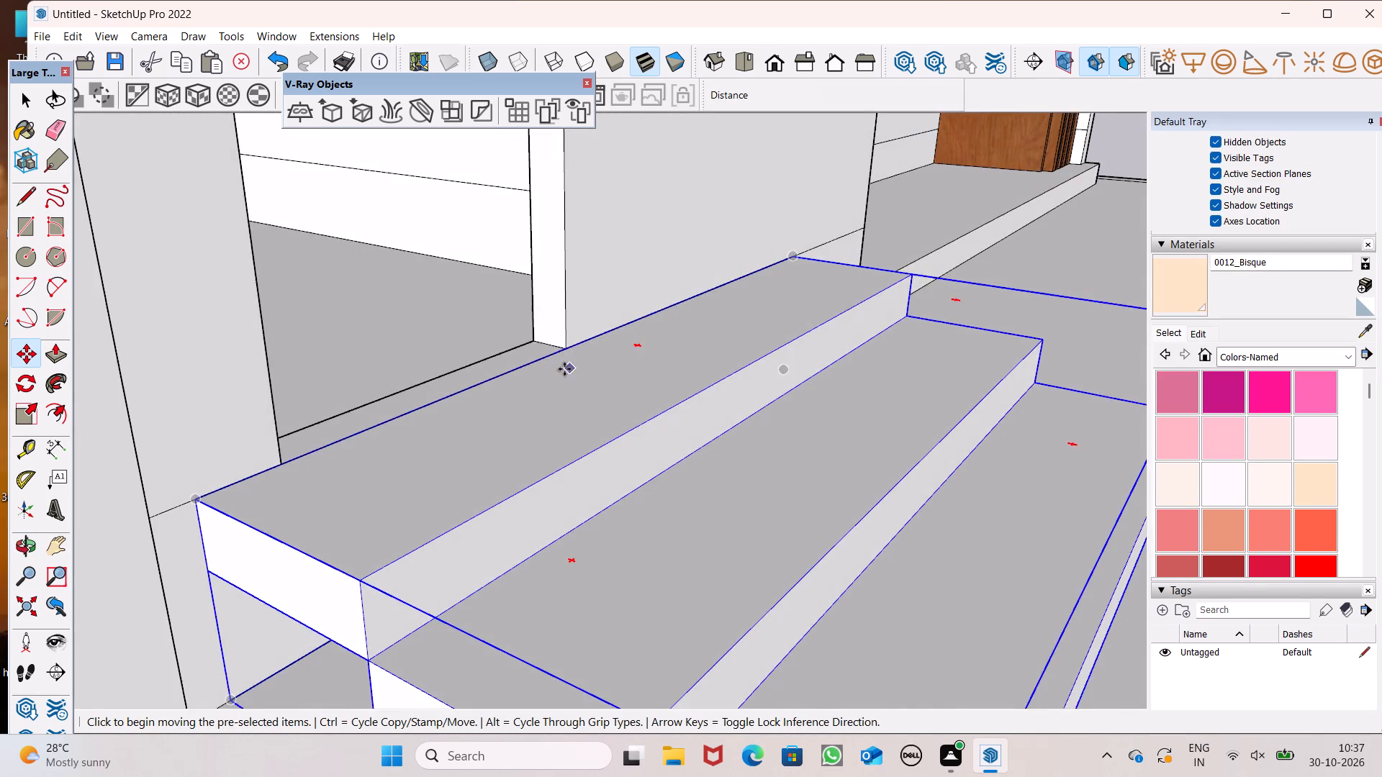
{"action": "scroll", "coordinate": [564, 369], "scroll_direction": "up", "scroll_amount": 5}
{"action": "scroll", "coordinate": [292, 365], "scroll_direction": "up", "scroll_amount": 2}
{"action": "middle_click_drag", "start_coordinate": [404, 452], "coordinate": [679, 434]}
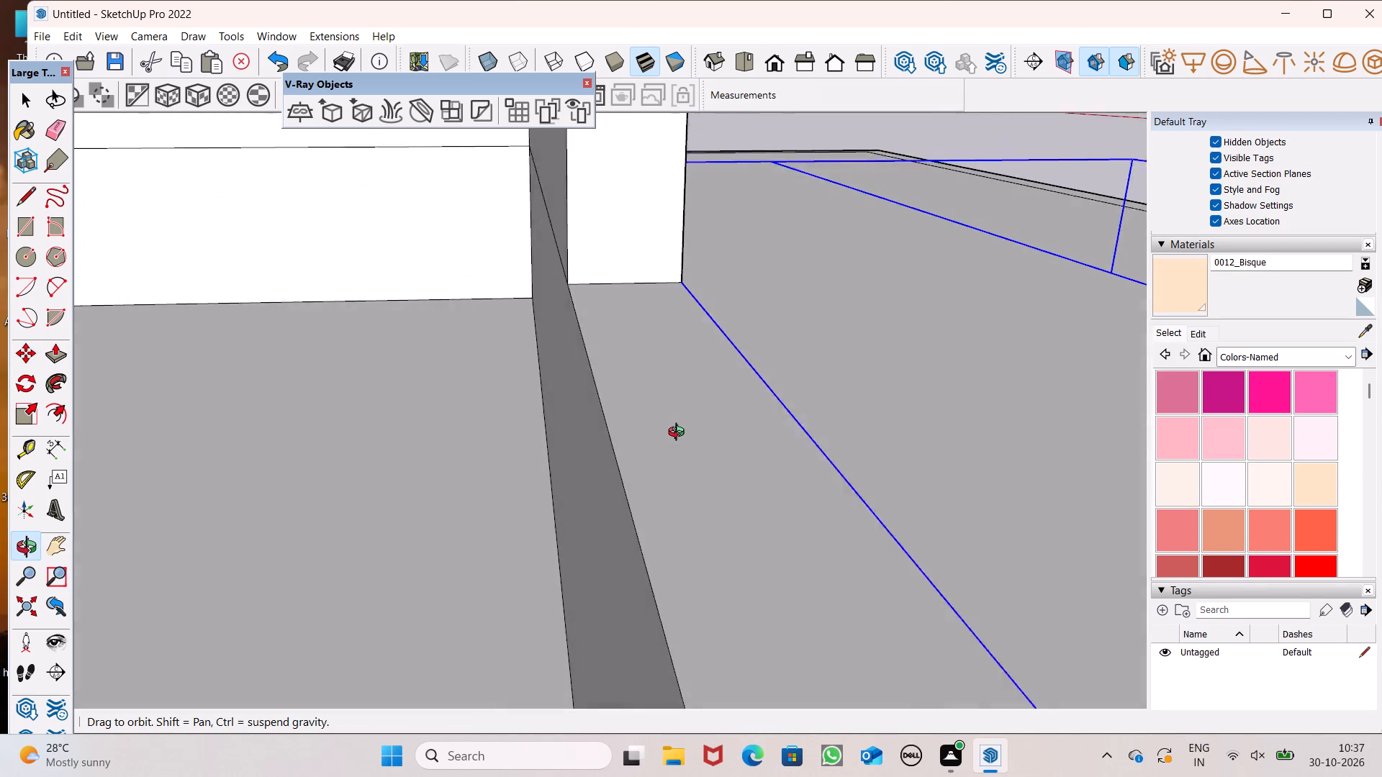
{"action": "middle_click_drag", "start_coordinate": [679, 434], "coordinate": [330, 491]}
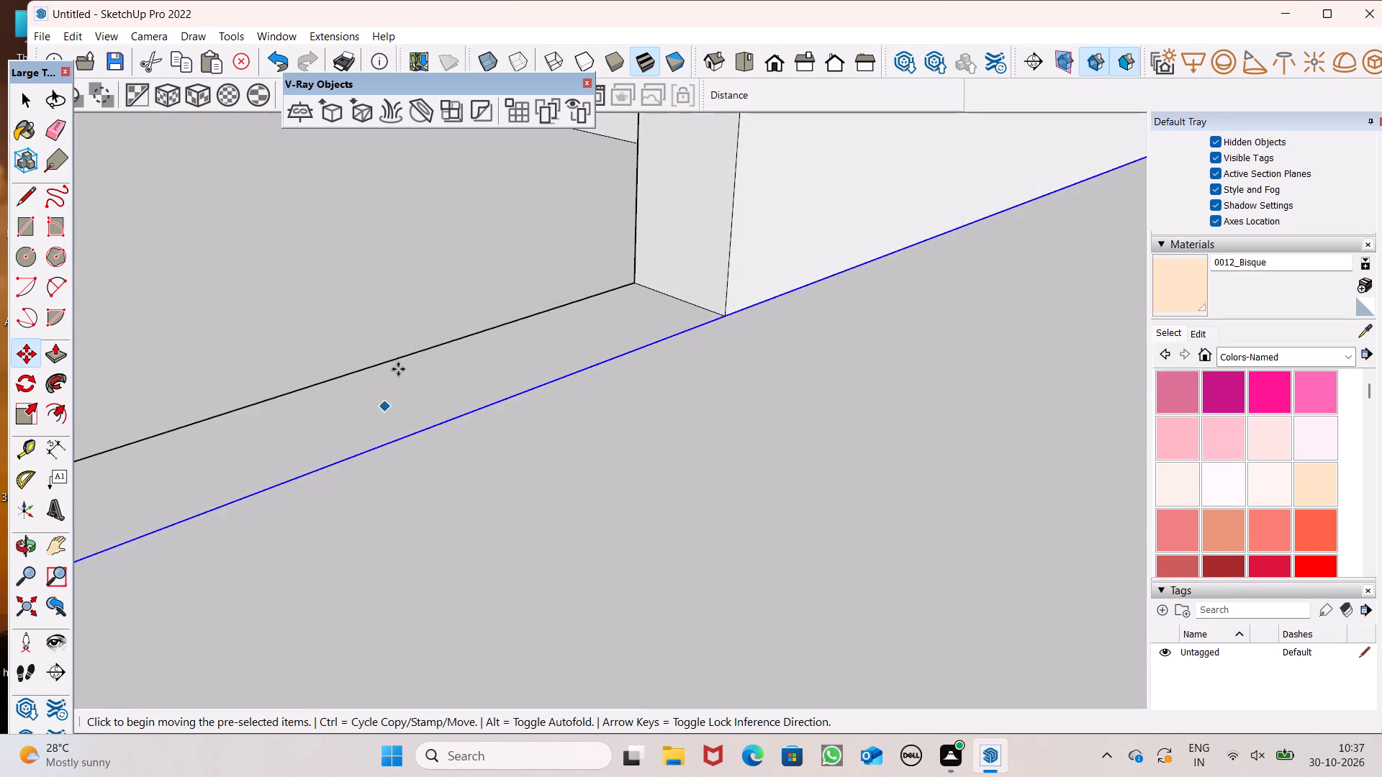
{"action": "scroll", "coordinate": [393, 333], "scroll_direction": "down", "scroll_amount": 6}
{"action": "scroll", "coordinate": [338, 279], "scroll_direction": "down", "scroll_amount": 12}
{"action": "scroll", "coordinate": [428, 375], "scroll_direction": "up", "scroll_amount": 1}
{"action": "middle_click_drag", "start_coordinate": [427, 375], "coordinate": [165, 372]}
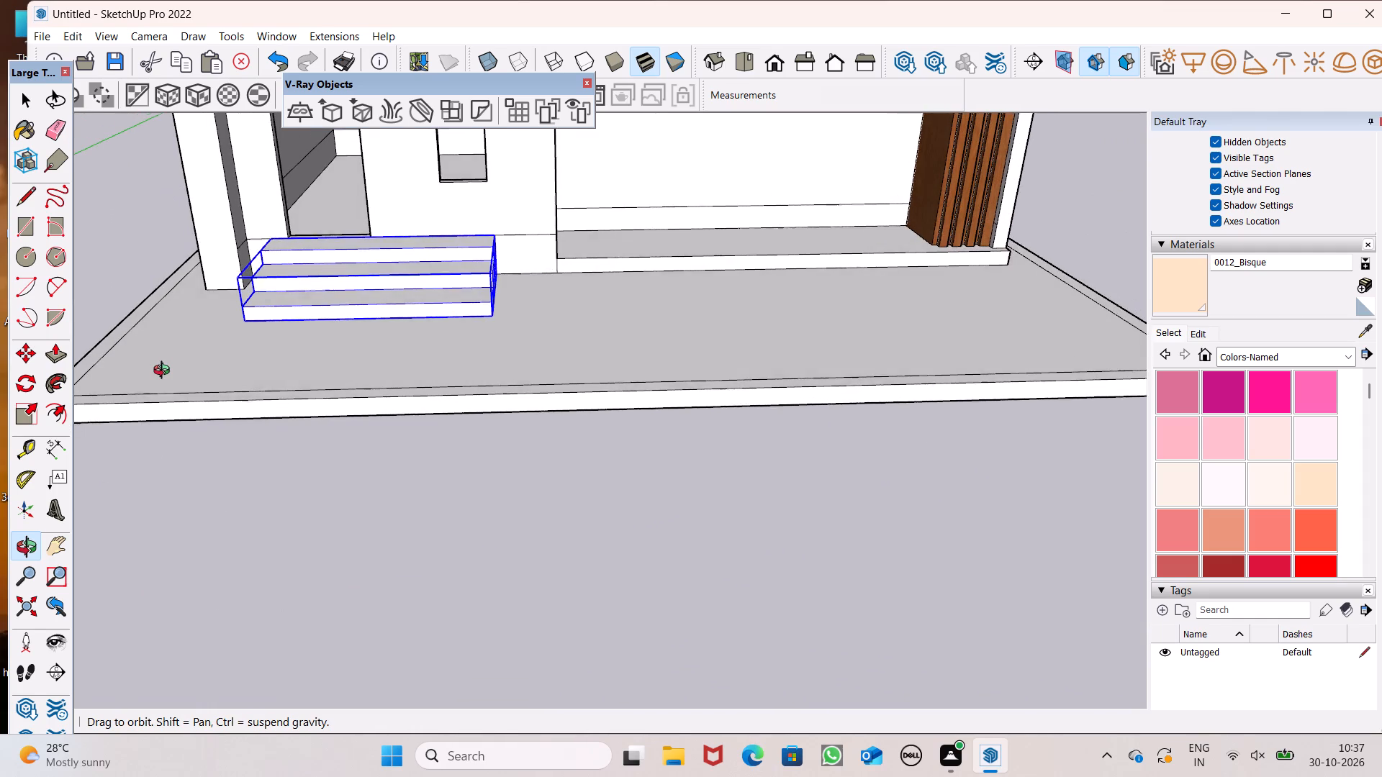
{"action": "middle_click_drag", "start_coordinate": [165, 372], "coordinate": [179, 391]}
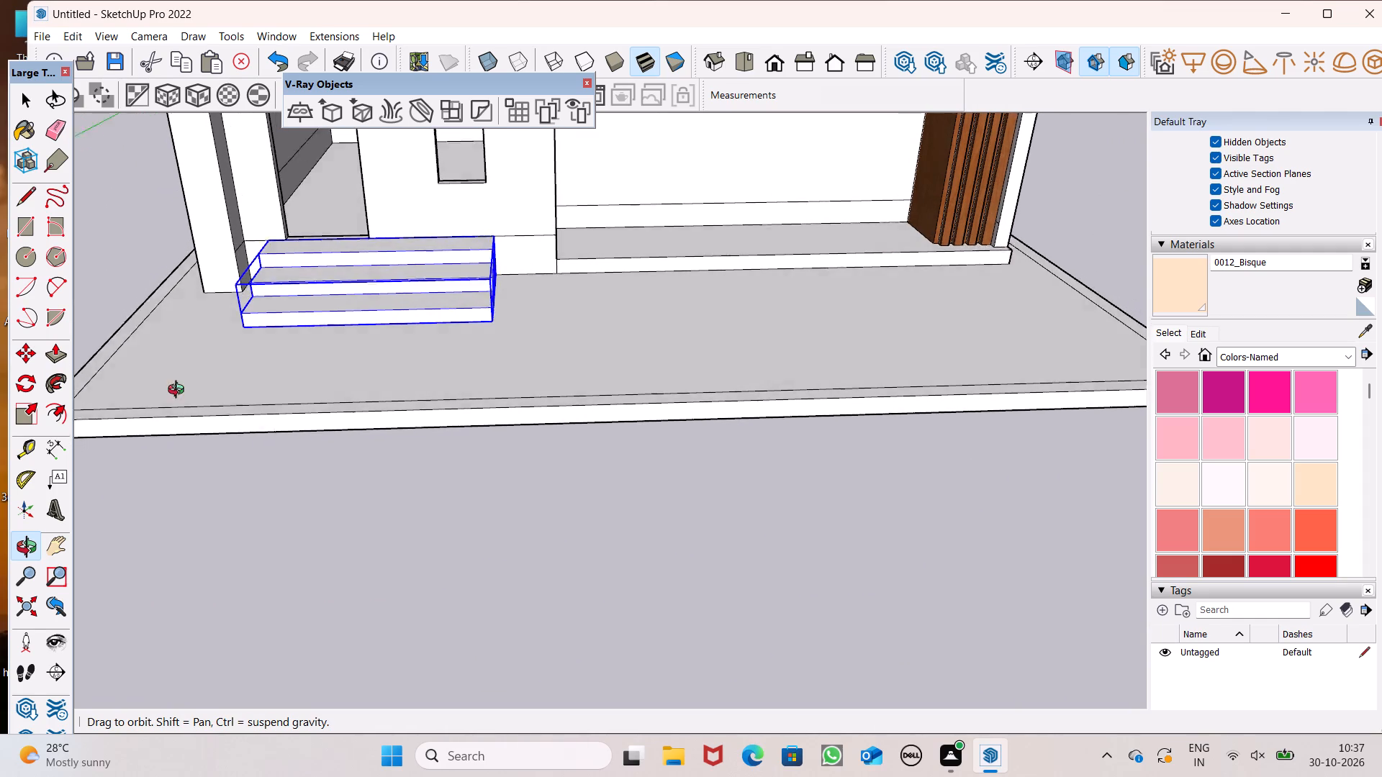
{"action": "middle_click_drag", "start_coordinate": [179, 391], "coordinate": [308, 399]}
{"action": "scroll", "coordinate": [343, 343], "scroll_direction": "down", "scroll_amount": 5}
{"action": "key", "text": "space"}
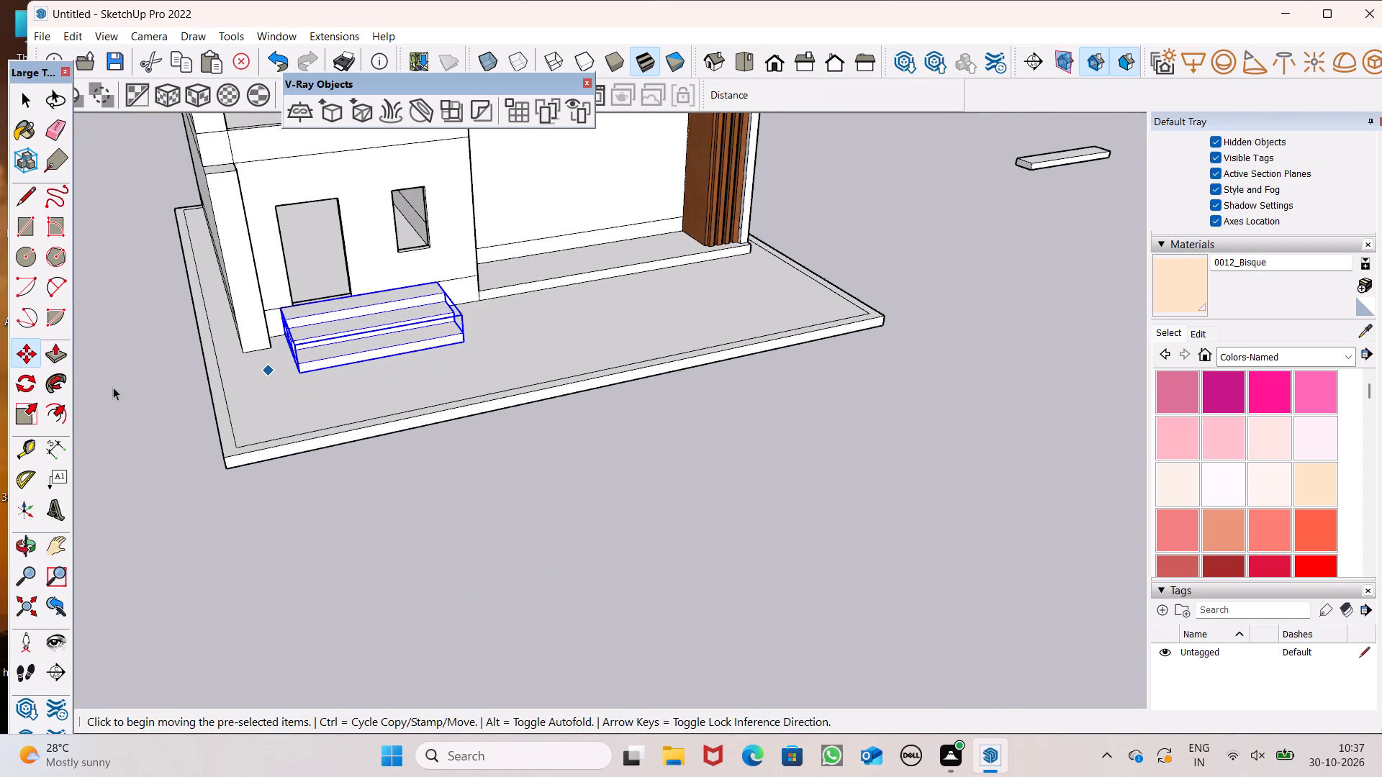
Move the entrance stair group about 8 1/16" along the front wall toward the projecting side wall beside the door.
{"action": "left_click", "coordinate": [113, 387]}
{"action": "left_click", "coordinate": [324, 334]}
{"action": "middle_click_drag", "start_coordinate": [315, 351], "coordinate": [340, 330]}
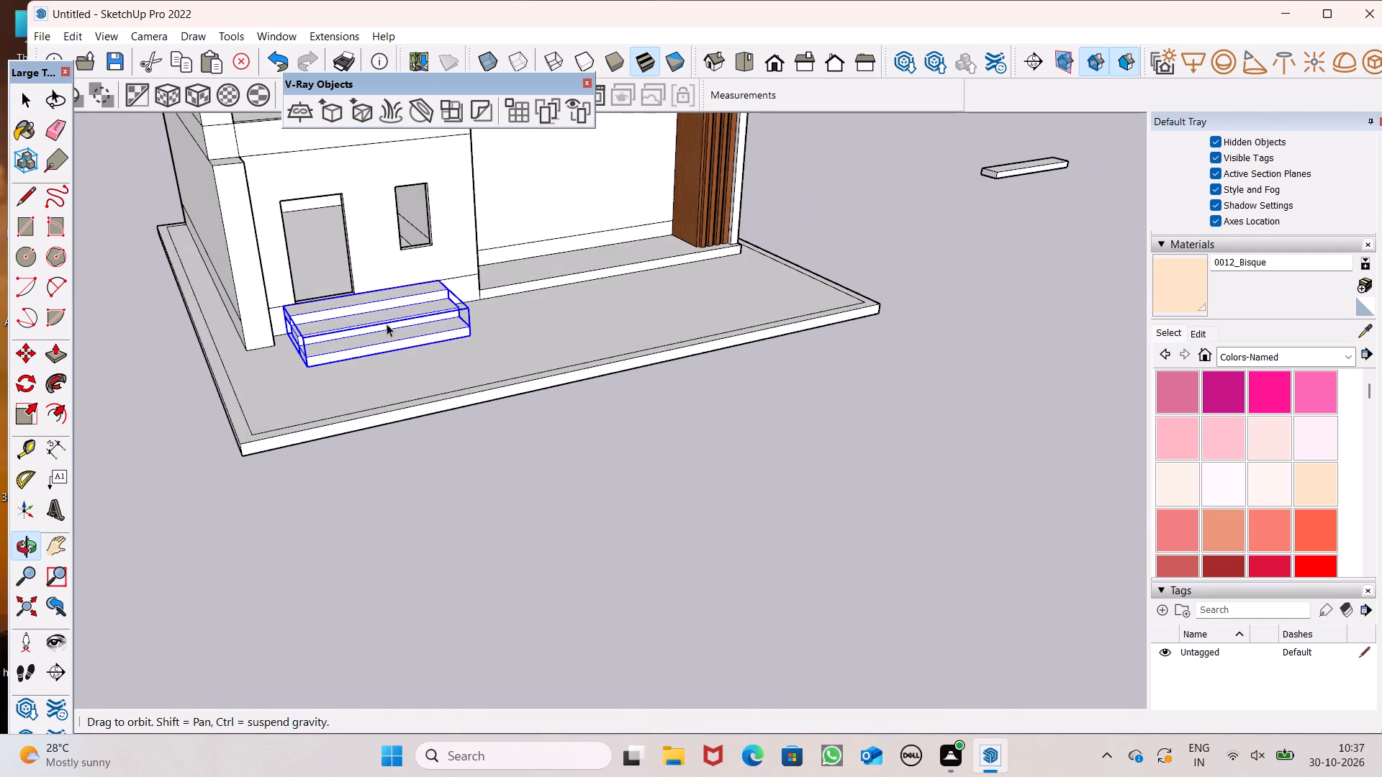
{"action": "scroll", "coordinate": [84, 436], "scroll_direction": "down", "scroll_amount": 4}
{"action": "middle_click_drag", "start_coordinate": [194, 448], "coordinate": [10, 427]}
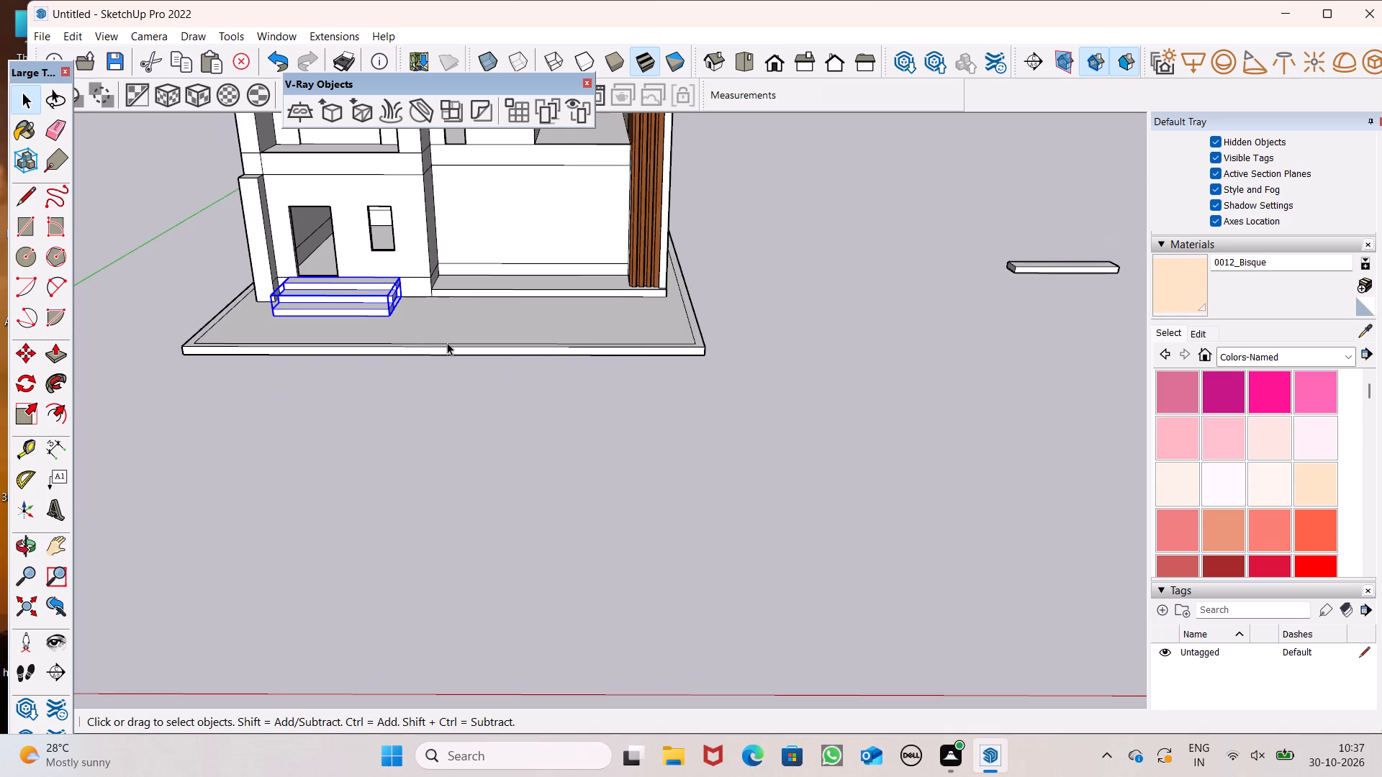
{"action": "scroll", "coordinate": [447, 342], "scroll_direction": "up", "scroll_amount": 1}
{"action": "middle_click_drag", "start_coordinate": [447, 342], "coordinate": [291, 458]}
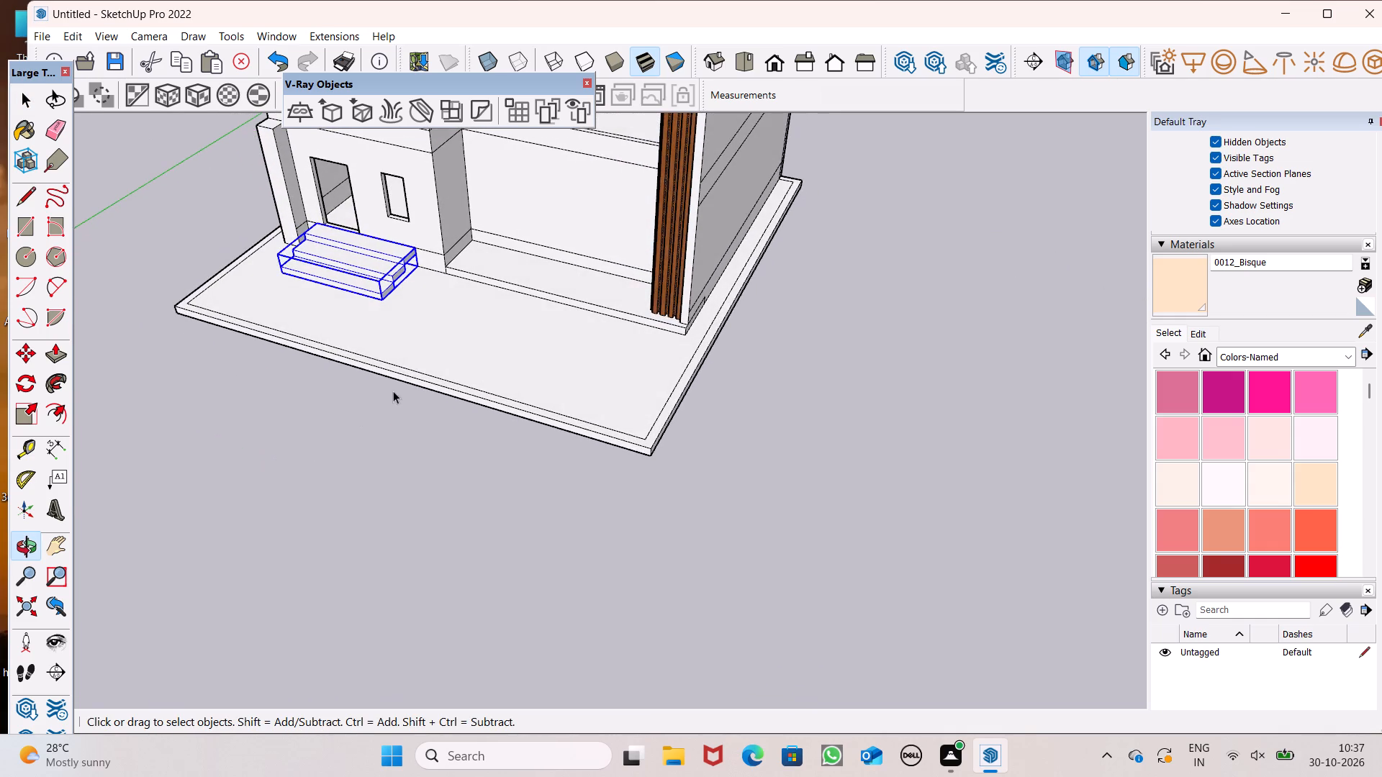
{"action": "scroll", "coordinate": [453, 352], "scroll_direction": "up", "scroll_amount": 3}
{"action": "middle_click_drag", "start_coordinate": [448, 320], "coordinate": [741, 303]}
{"action": "scroll", "coordinate": [618, 276], "scroll_direction": "down", "scroll_amount": 4}
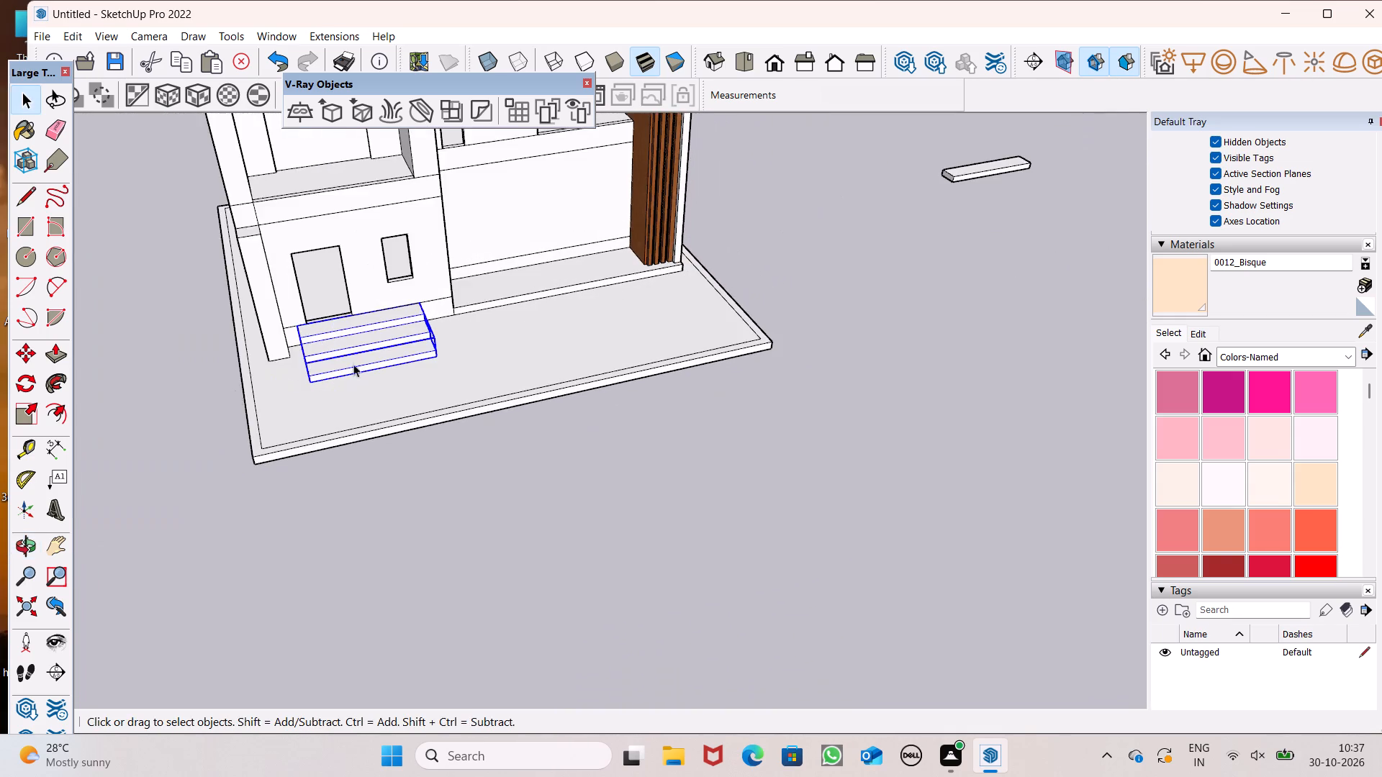
{"action": "middle_click_drag", "start_coordinate": [176, 396], "coordinate": [336, 361]}
{"action": "key", "text": "m"}
{"action": "key", "text": "Return"}
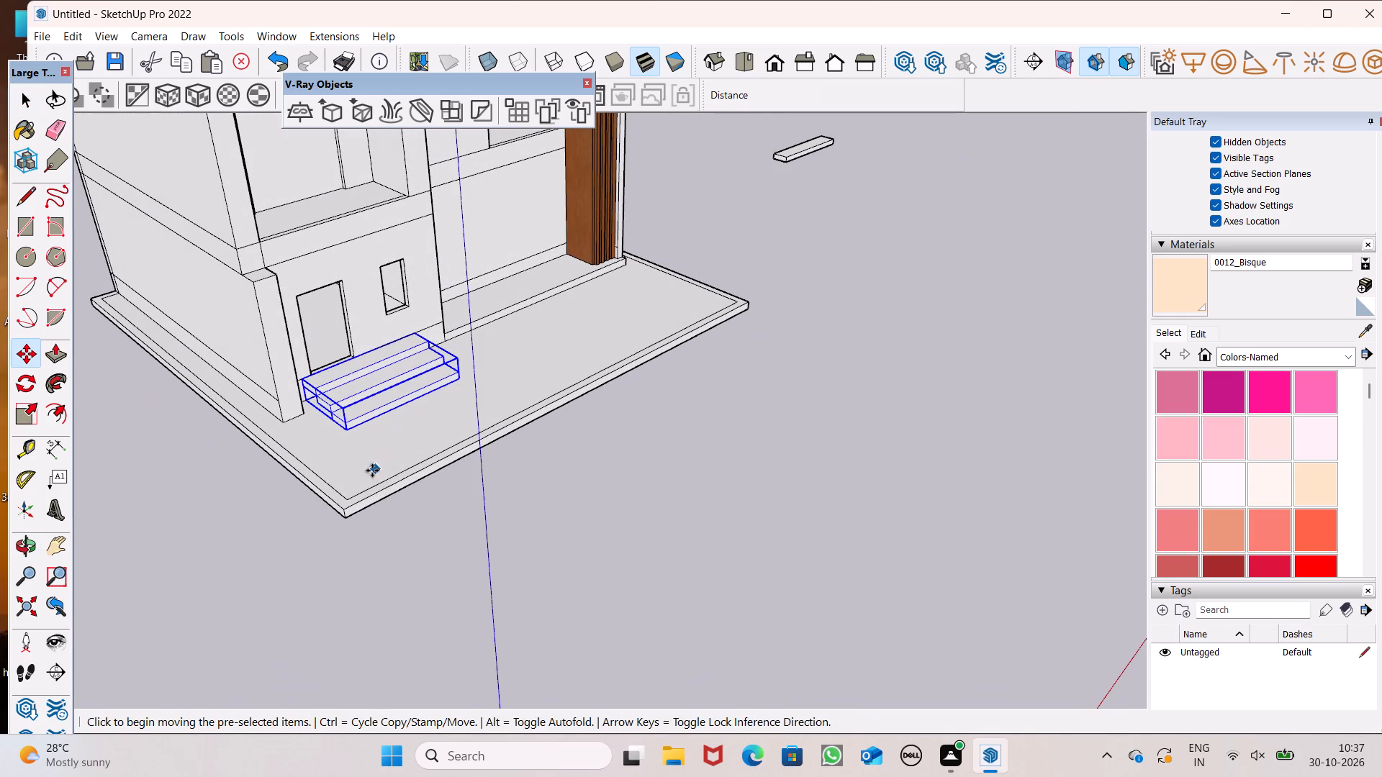
{"action": "scroll", "coordinate": [320, 441], "scroll_direction": "up", "scroll_amount": 13}
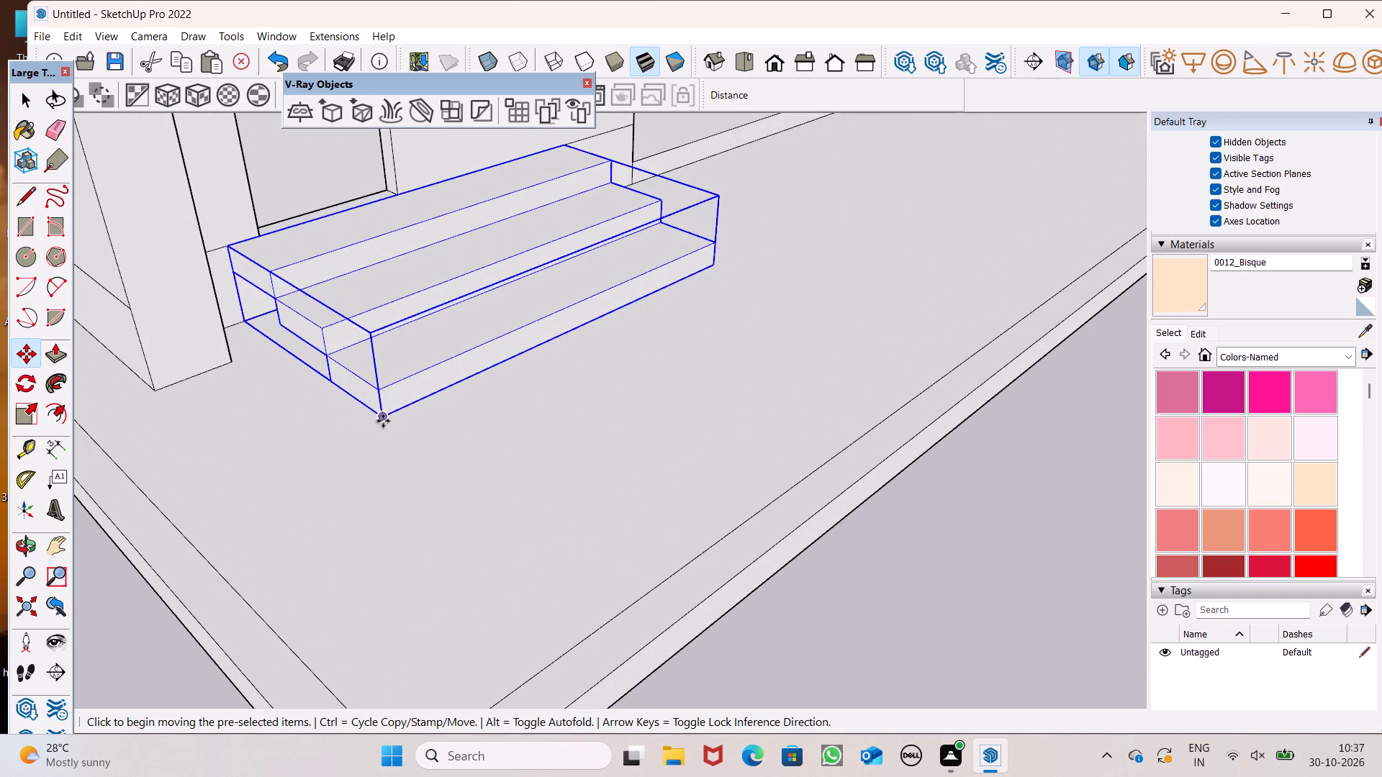
{"action": "left_click_drag", "start_coordinate": [383, 421], "coordinate": [356, 432]}
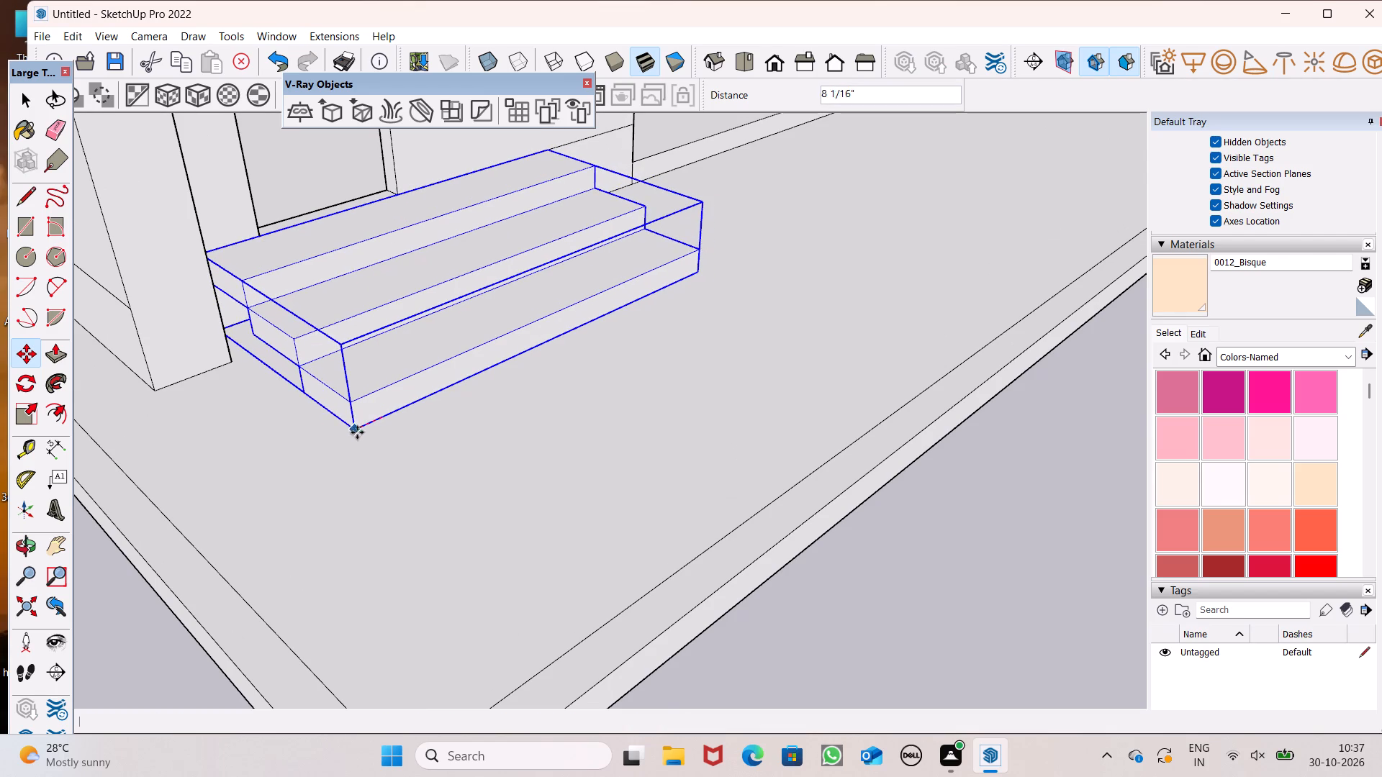
Move the stair group by its bottom rear corner to close the remaining gap, so its end sits flush against the projecting side wall.
{"action": "middle_click_drag", "start_coordinate": [384, 432], "coordinate": [302, 535]}
{"action": "scroll", "coordinate": [222, 308], "scroll_direction": "up", "scroll_amount": 9}
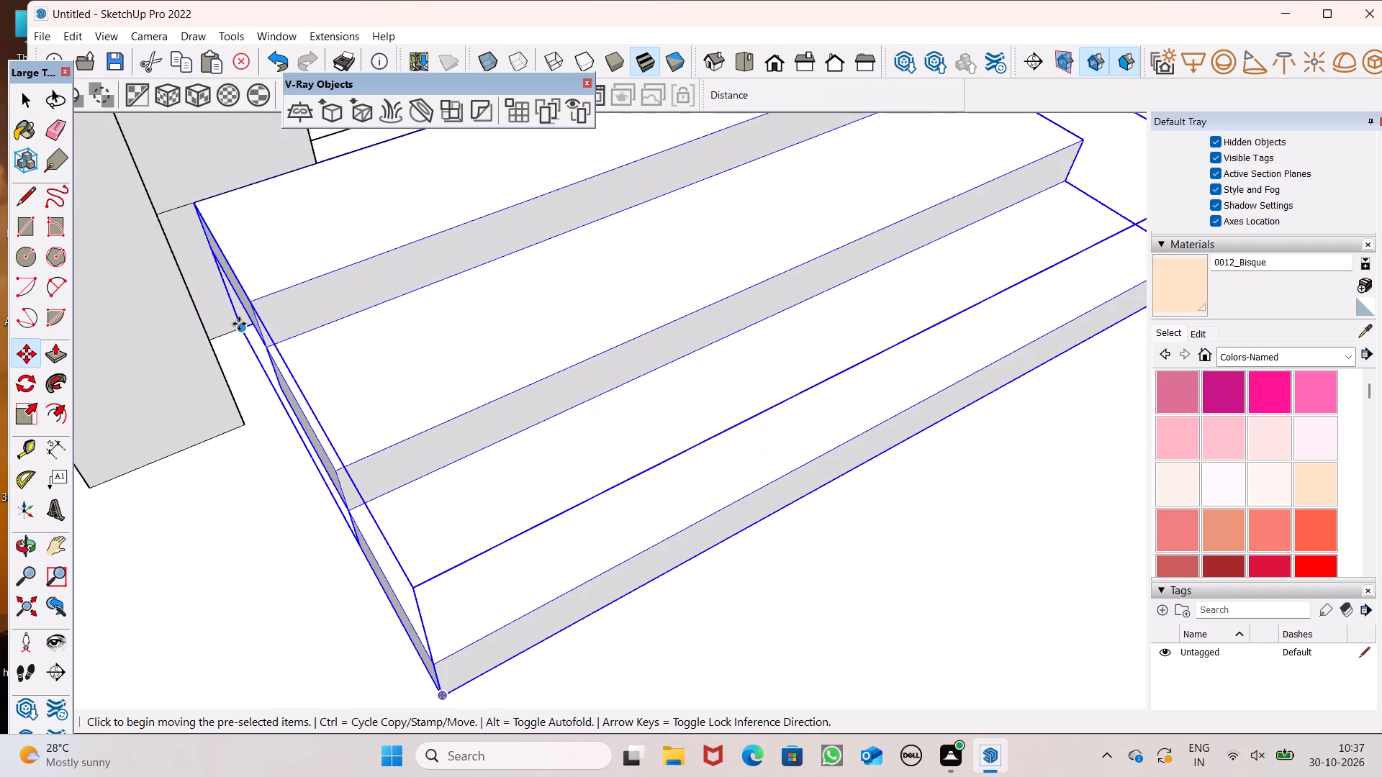
{"action": "scroll", "coordinate": [239, 324], "scroll_direction": "up", "scroll_amount": 3}
{"action": "left_click_drag", "start_coordinate": [243, 332], "coordinate": [191, 356]}
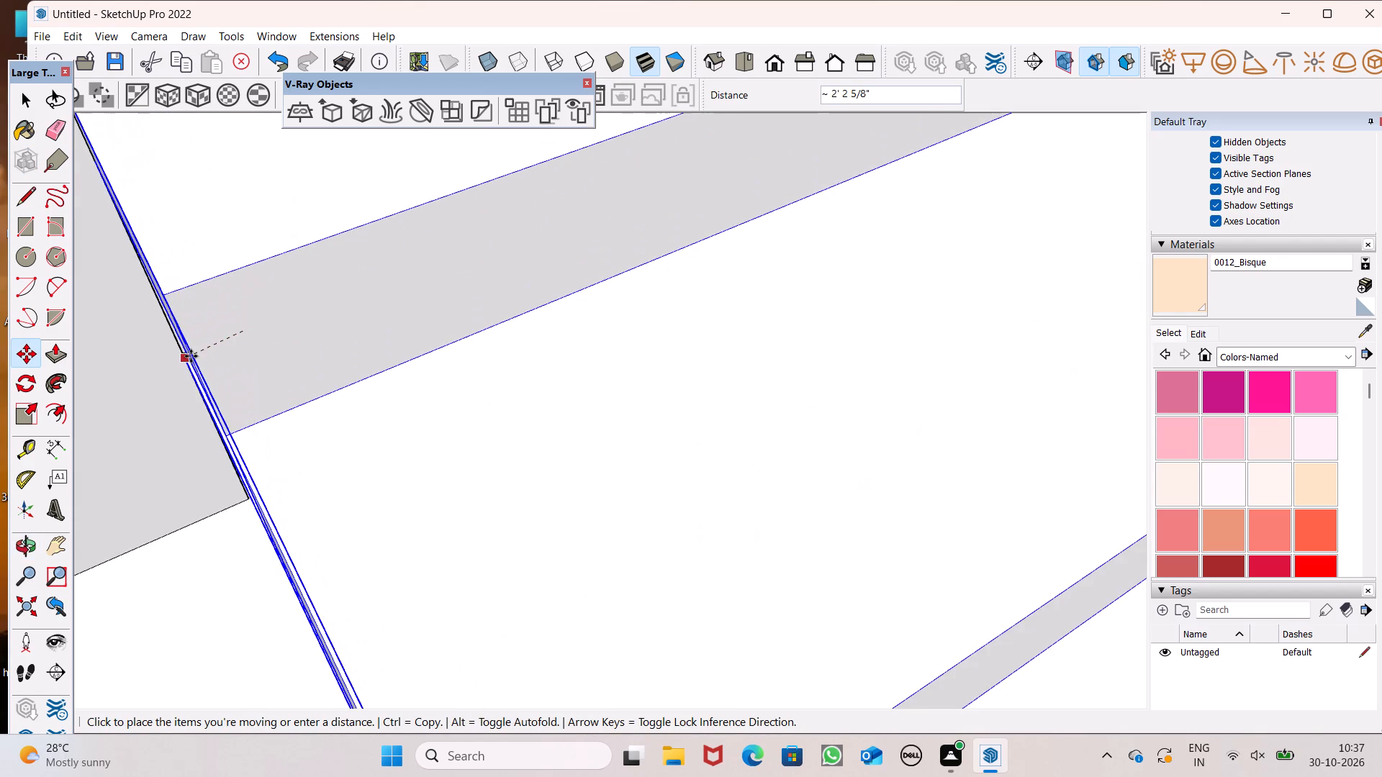
{"action": "left_click_drag", "start_coordinate": [191, 356], "coordinate": [194, 357]}
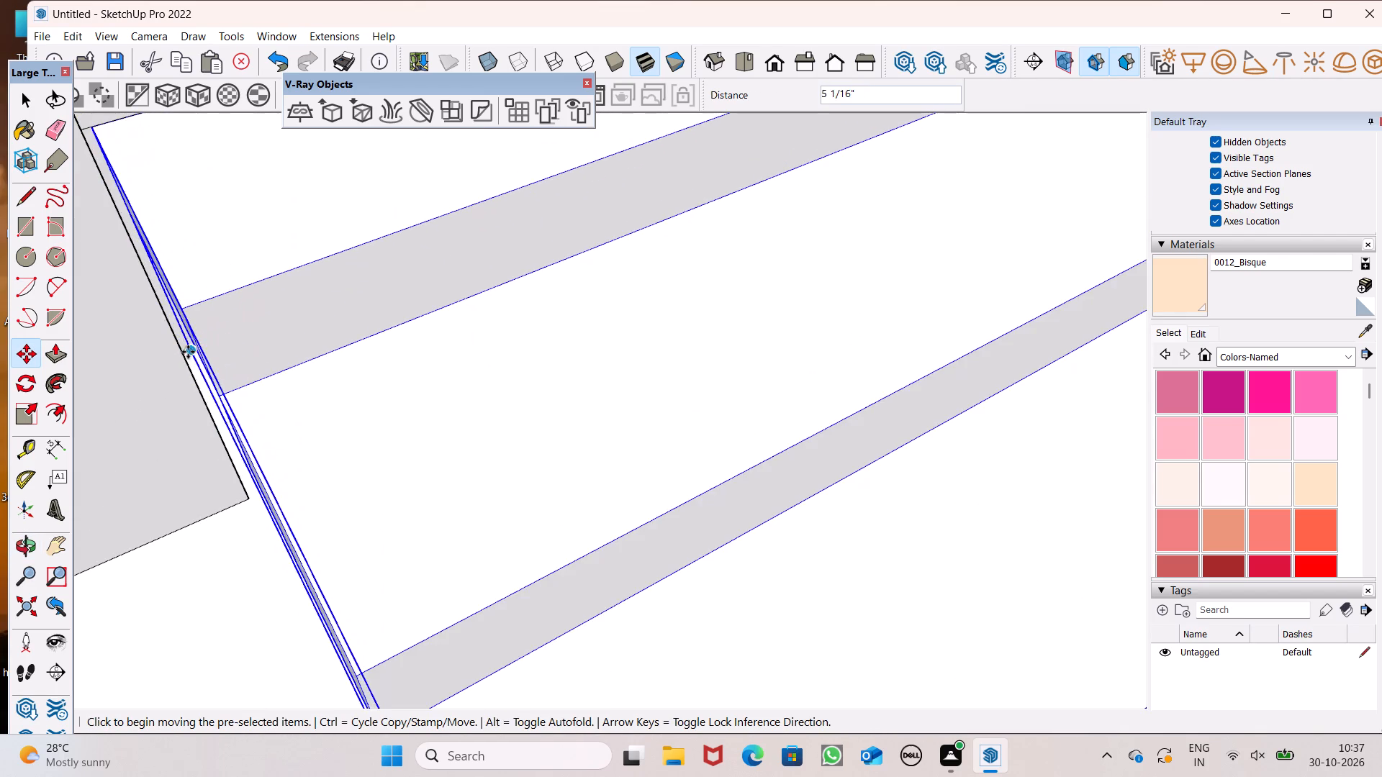
{"action": "scroll", "coordinate": [177, 352], "scroll_direction": "up", "scroll_amount": 18}
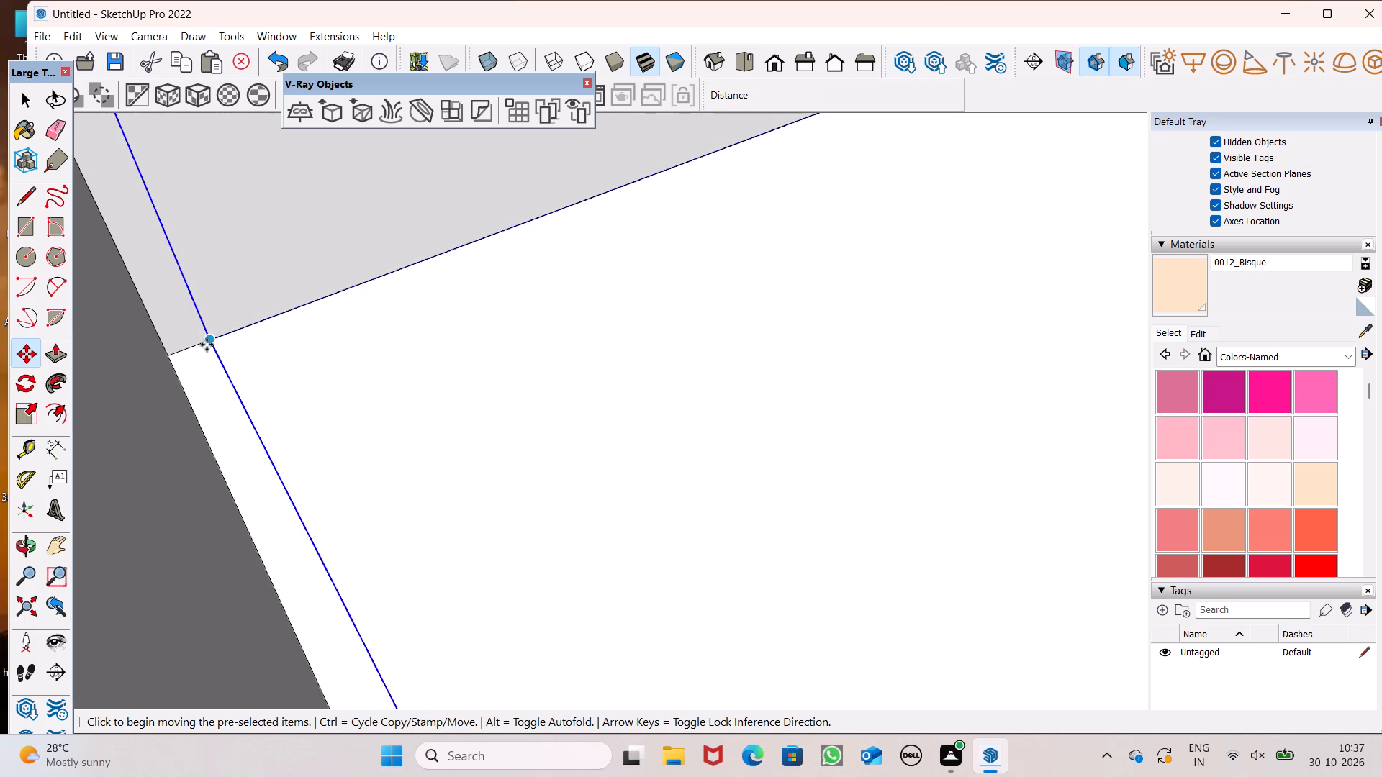
{"action": "left_click_drag", "start_coordinate": [212, 340], "coordinate": [163, 371]}
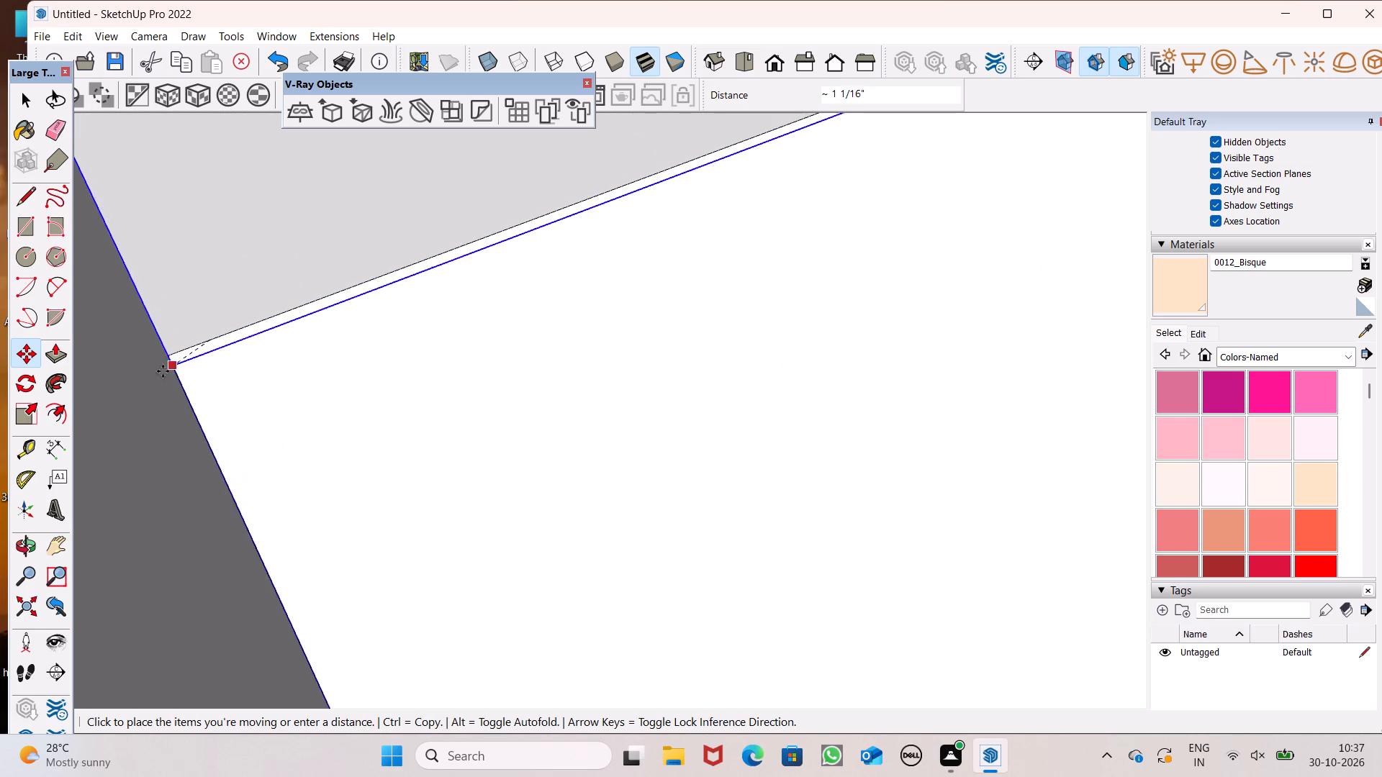
{"action": "left_click_drag", "start_coordinate": [163, 371], "coordinate": [165, 357]}
Examine from the front and from the side how the stair lines up with the projecting side wall and the door.
{"action": "scroll", "coordinate": [215, 320], "scroll_direction": "down", "scroll_amount": 2}
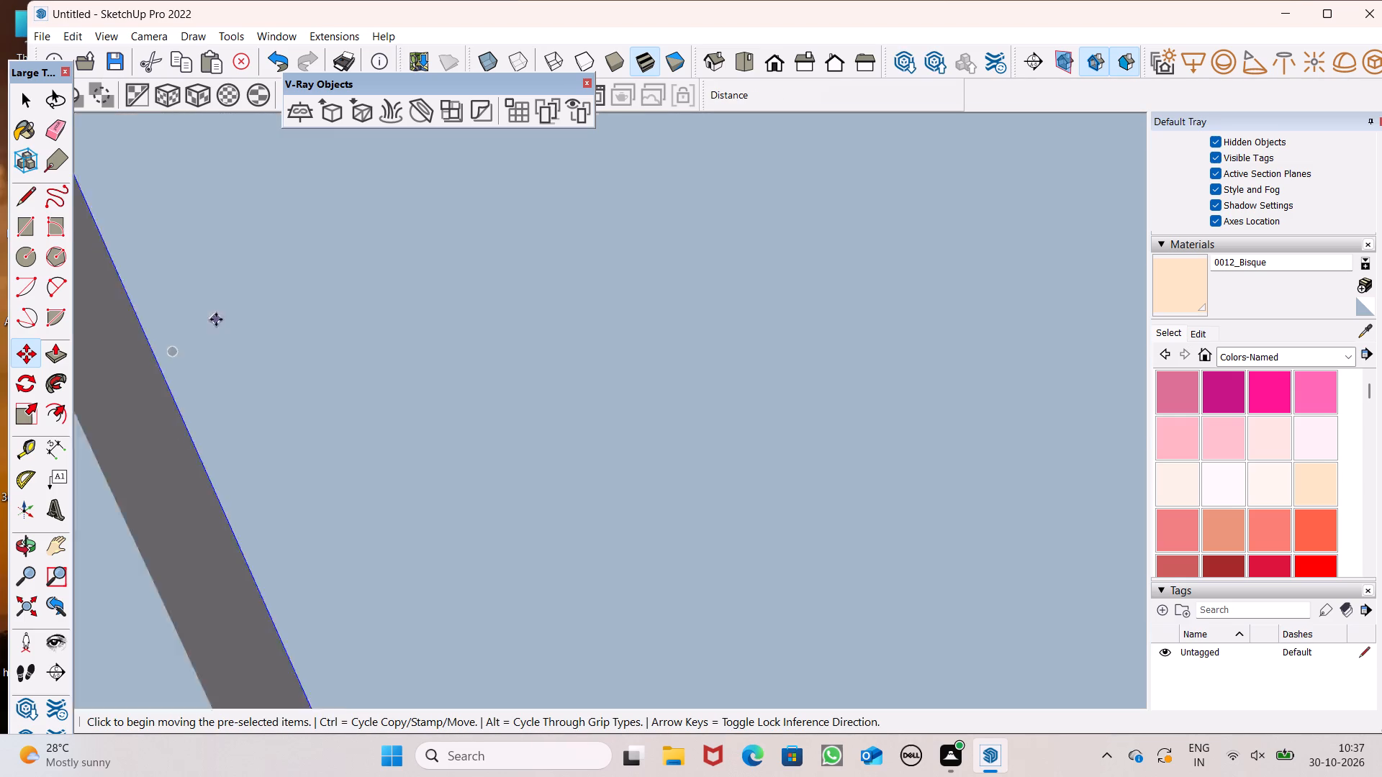
{"action": "scroll", "coordinate": [216, 319], "scroll_direction": "down", "scroll_amount": 20}
{"action": "scroll", "coordinate": [216, 319], "scroll_direction": "down", "scroll_amount": 8}
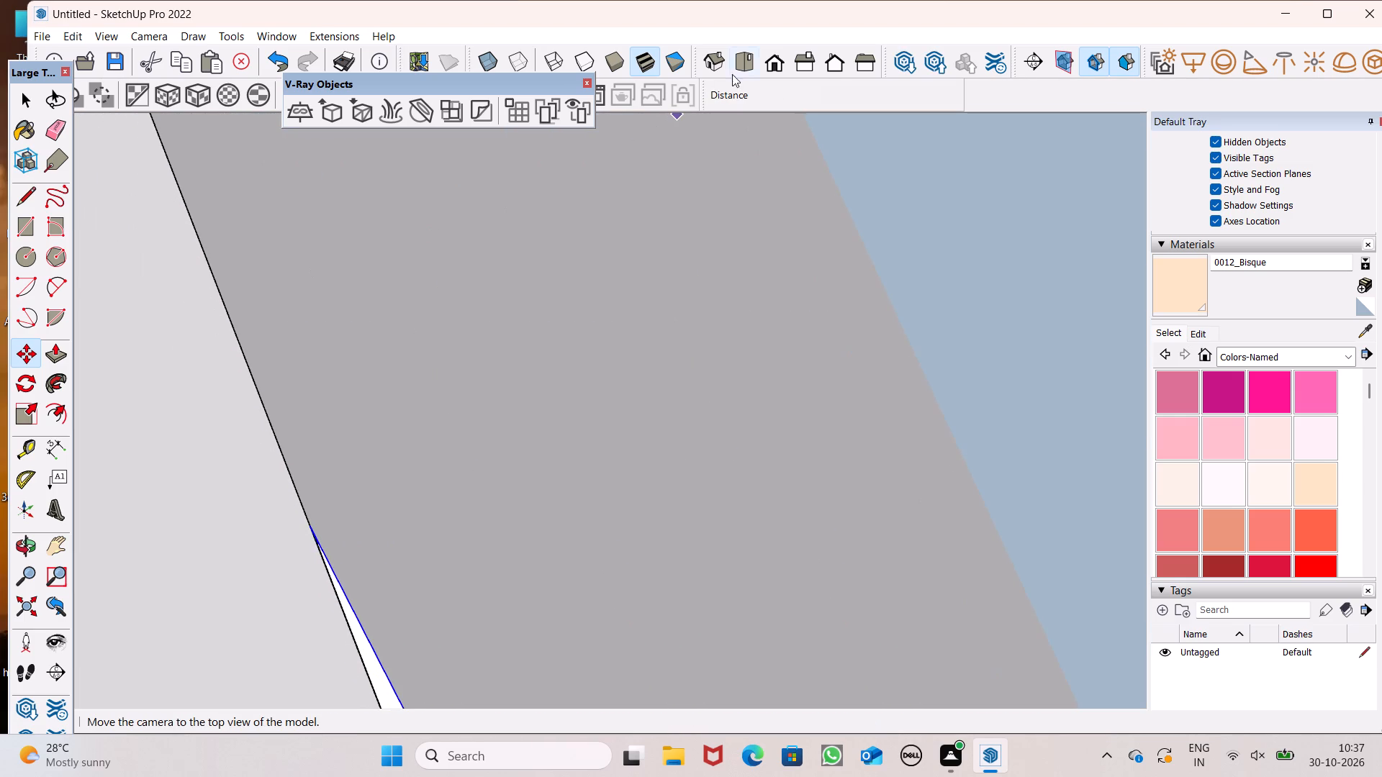
{"action": "left_click", "coordinate": [756, 64]}
{"action": "left_click", "coordinate": [767, 63]}
{"action": "scroll", "coordinate": [646, 386], "scroll_direction": "down", "scroll_amount": 8}
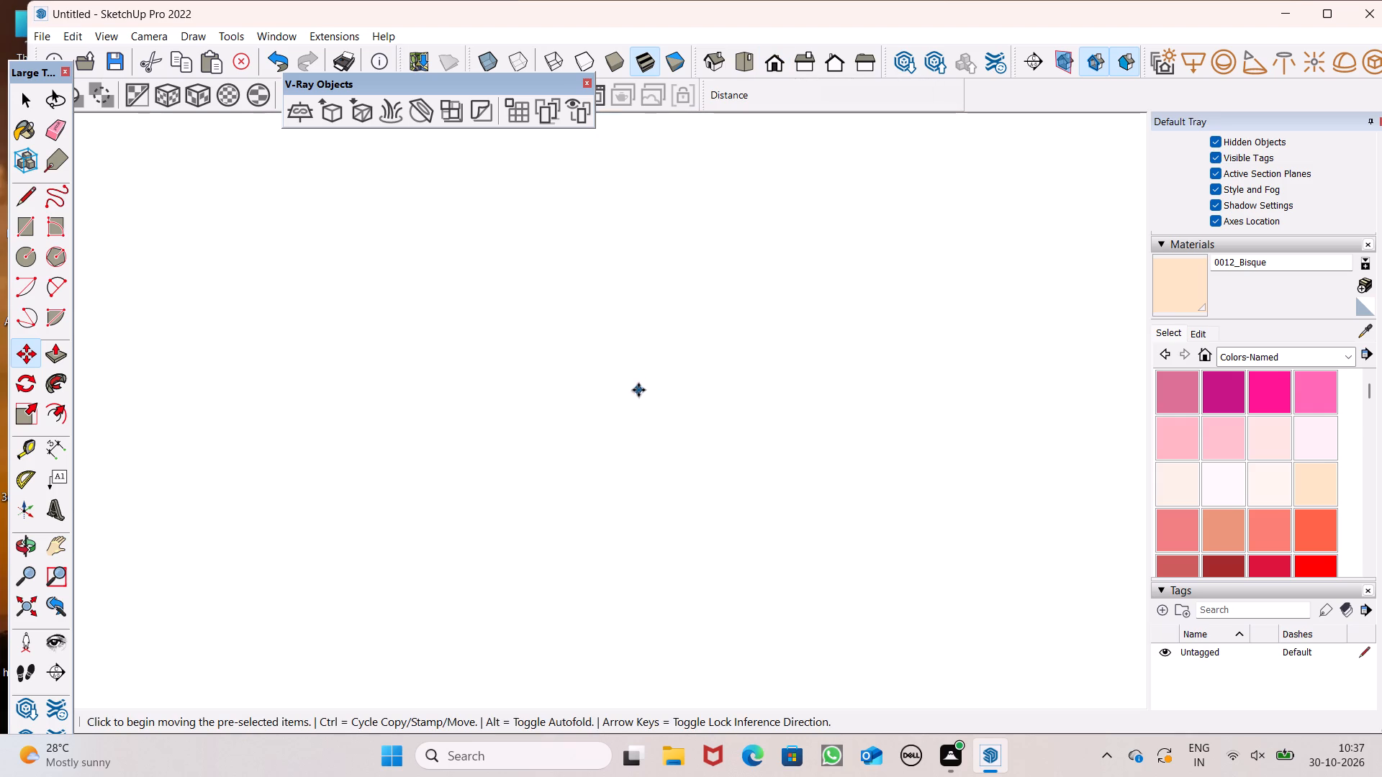
{"action": "scroll", "coordinate": [638, 390], "scroll_direction": "down", "scroll_amount": 19}
{"action": "scroll", "coordinate": [587, 472], "scroll_direction": "down", "scroll_amount": 16}
{"action": "middle_click_drag", "start_coordinate": [574, 472], "coordinate": [573, 478]}
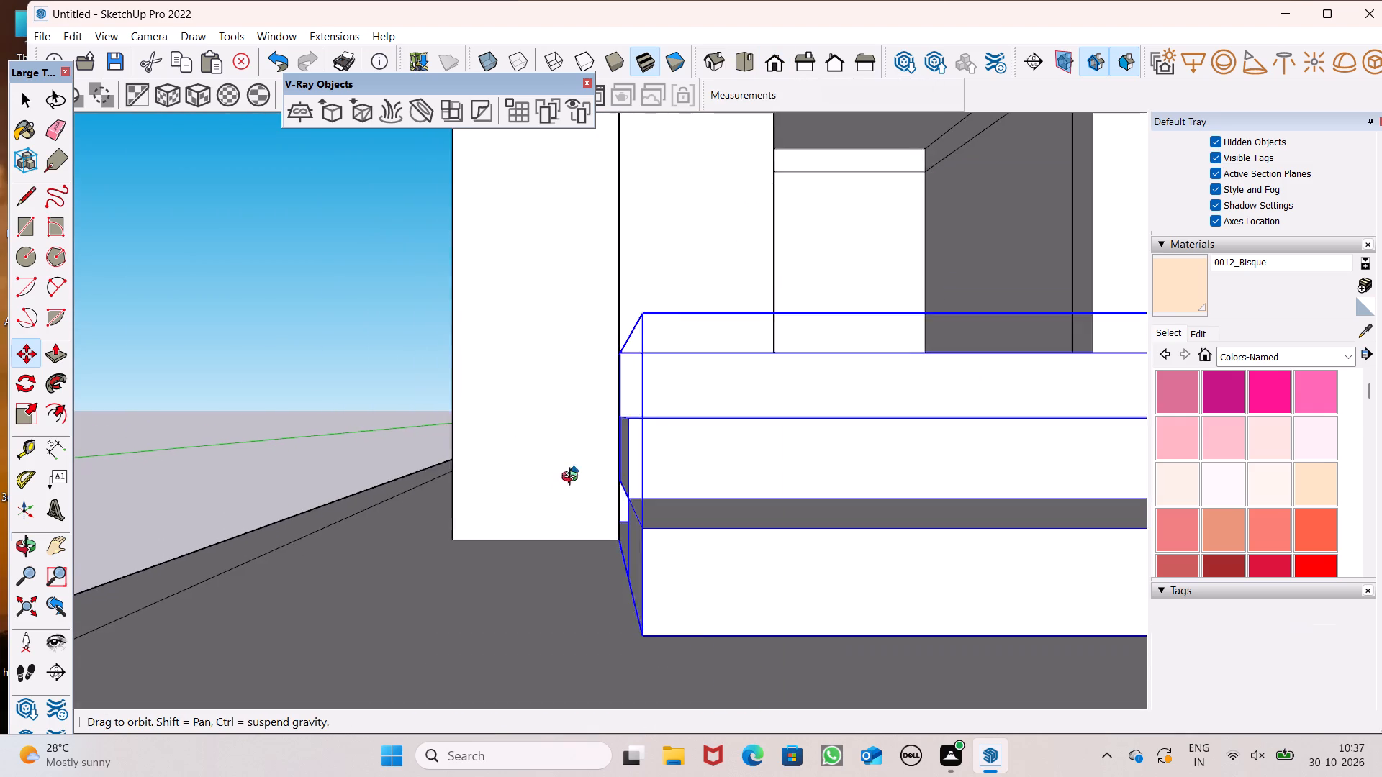
{"action": "middle_click_drag", "start_coordinate": [573, 478], "coordinate": [574, 498]}
{"action": "scroll", "coordinate": [460, 416], "scroll_direction": "down", "scroll_amount": 6}
{"action": "key", "text": "space"}
{"action": "left_click", "coordinate": [230, 390]}
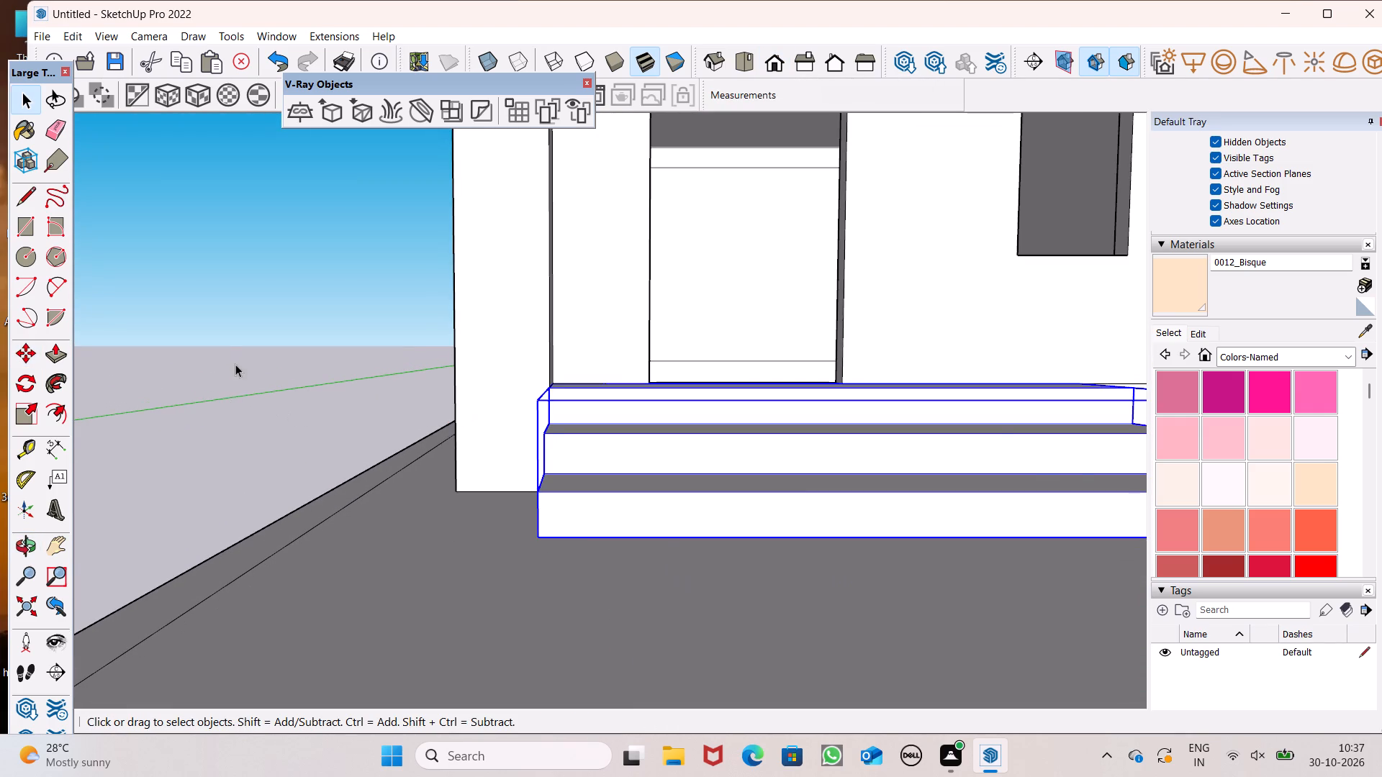
{"action": "scroll", "coordinate": [238, 360], "scroll_direction": "down", "scroll_amount": 6}
{"action": "middle_click_drag", "start_coordinate": [426, 460], "coordinate": [92, 623]}
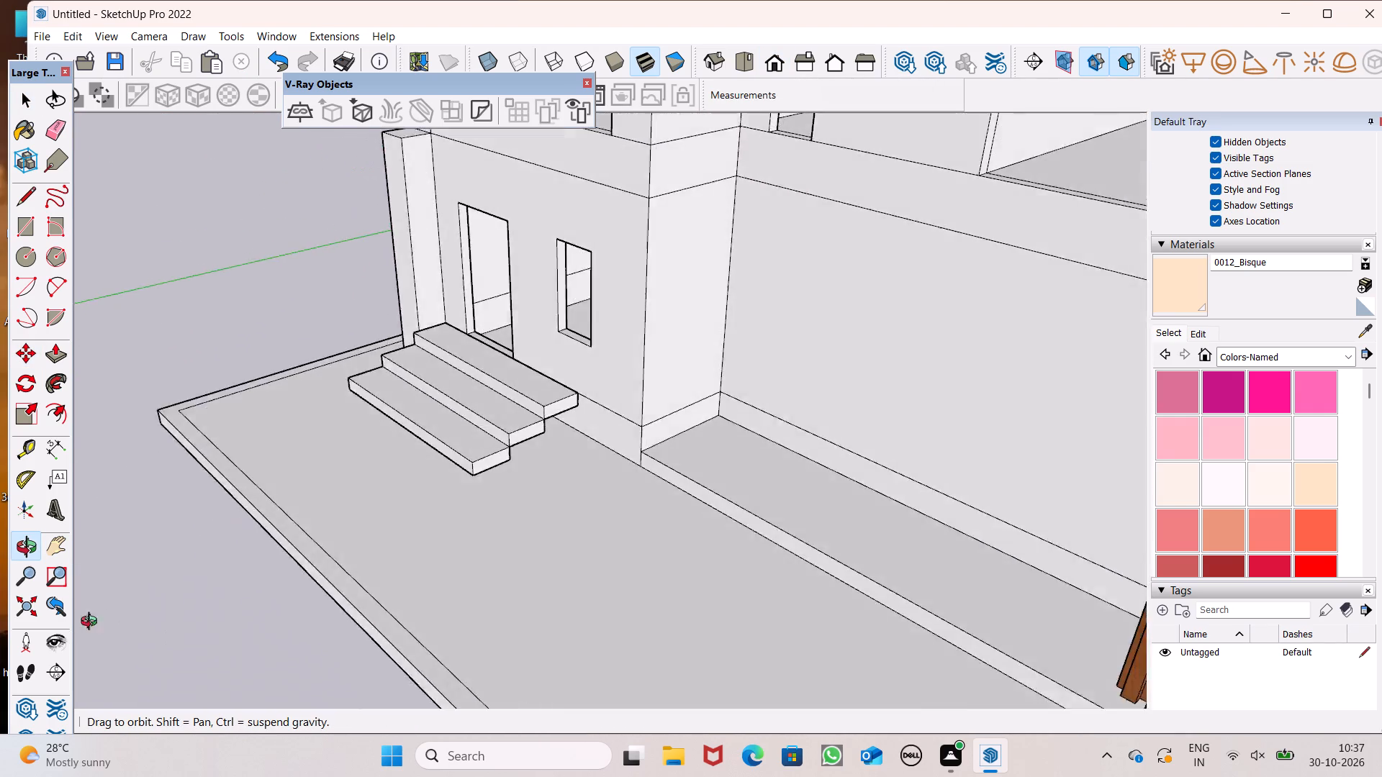
{"action": "middle_click_drag", "start_coordinate": [92, 623], "coordinate": [16, 550]}
Scale the stair group's length to 0.61 along the red axis, shortening it from the end away from the projecting side wall.
{"action": "left_click", "coordinate": [28, 424]}
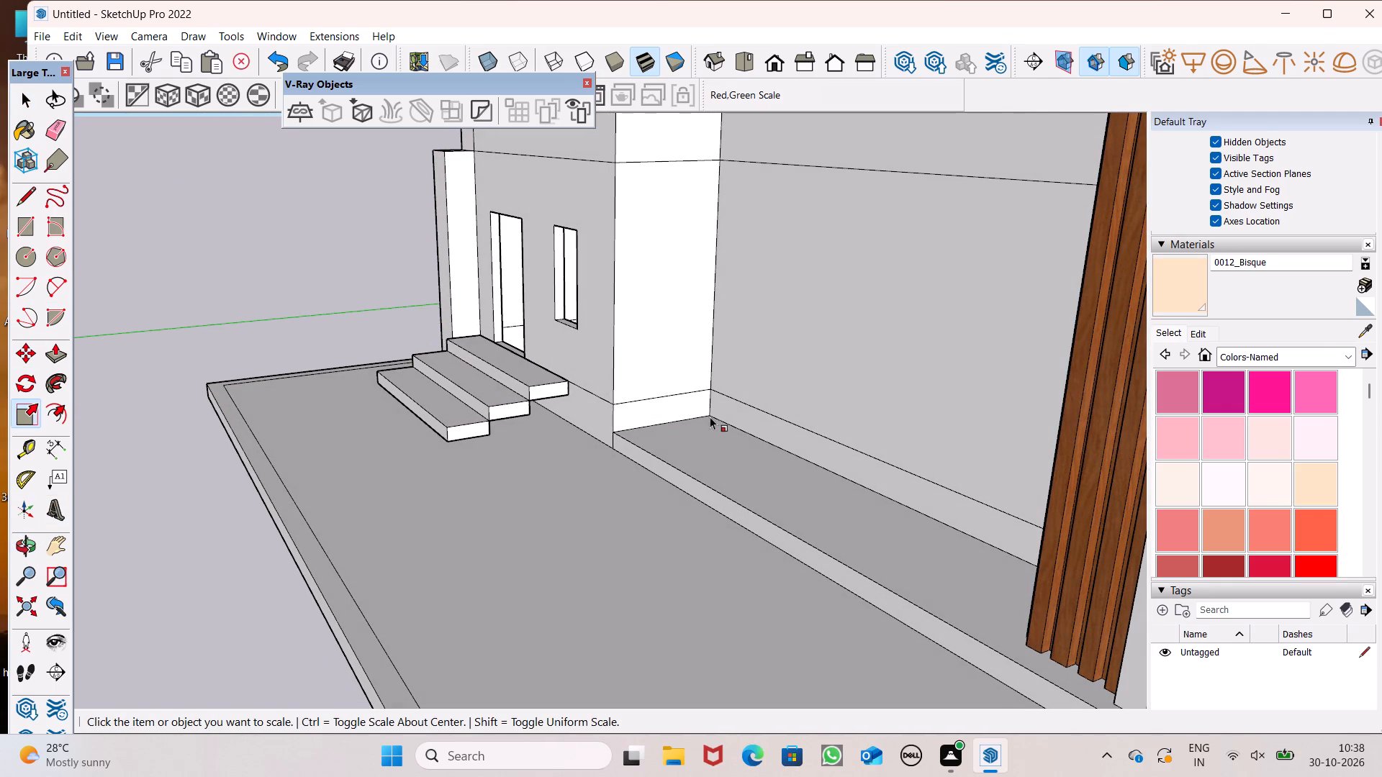
{"action": "scroll", "coordinate": [688, 431], "scroll_direction": "up", "scroll_amount": 1}
{"action": "left_click", "coordinate": [465, 405]}
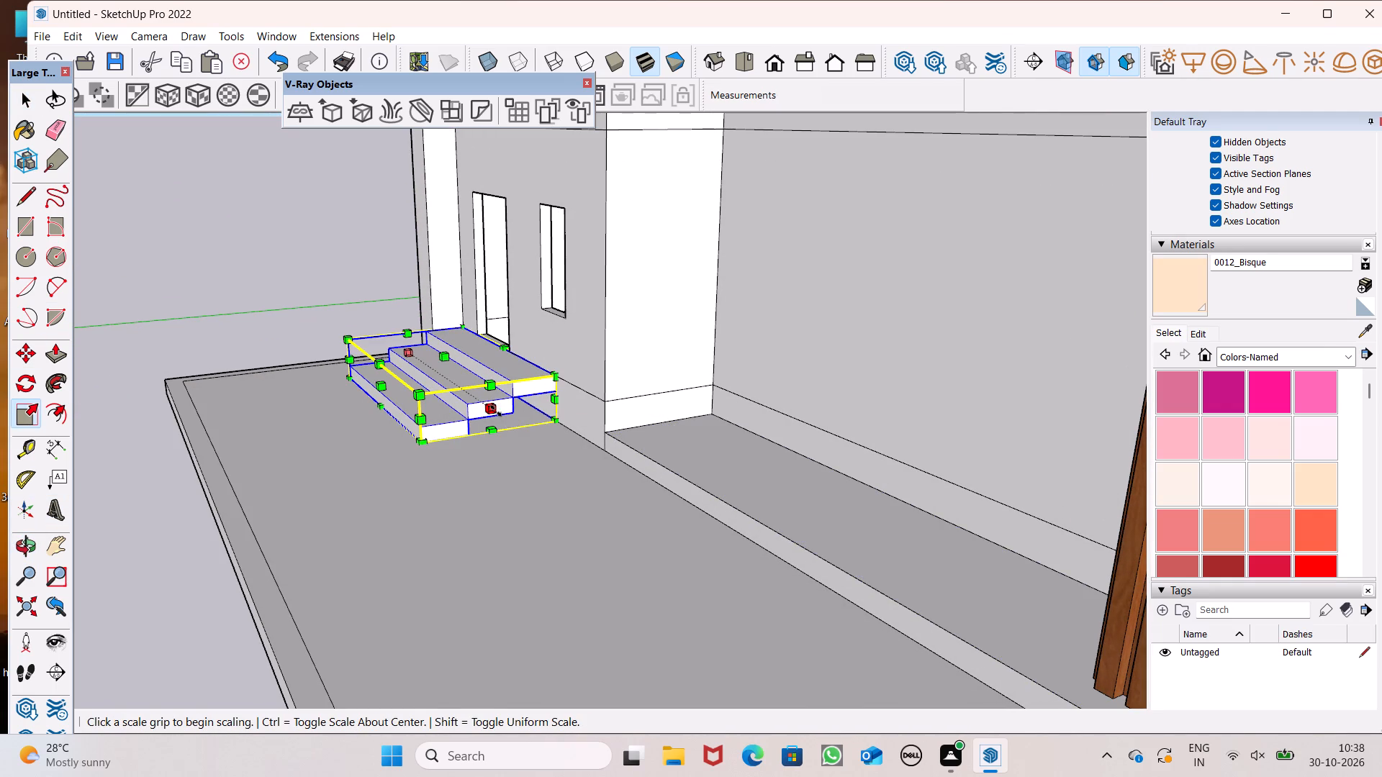
{"action": "left_click_drag", "start_coordinate": [494, 411], "coordinate": [457, 380]}
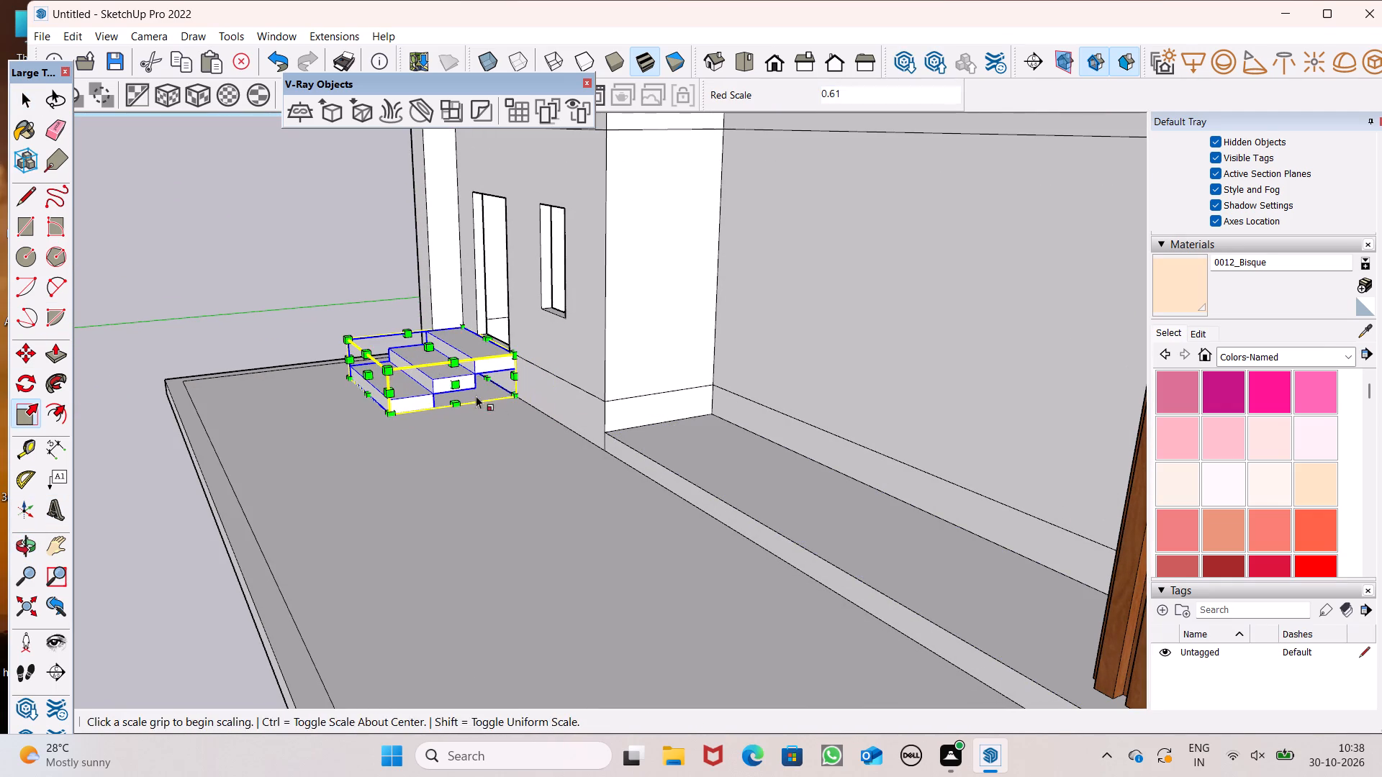
{"action": "middle_click_drag", "start_coordinate": [599, 476], "coordinate": [415, 489]}
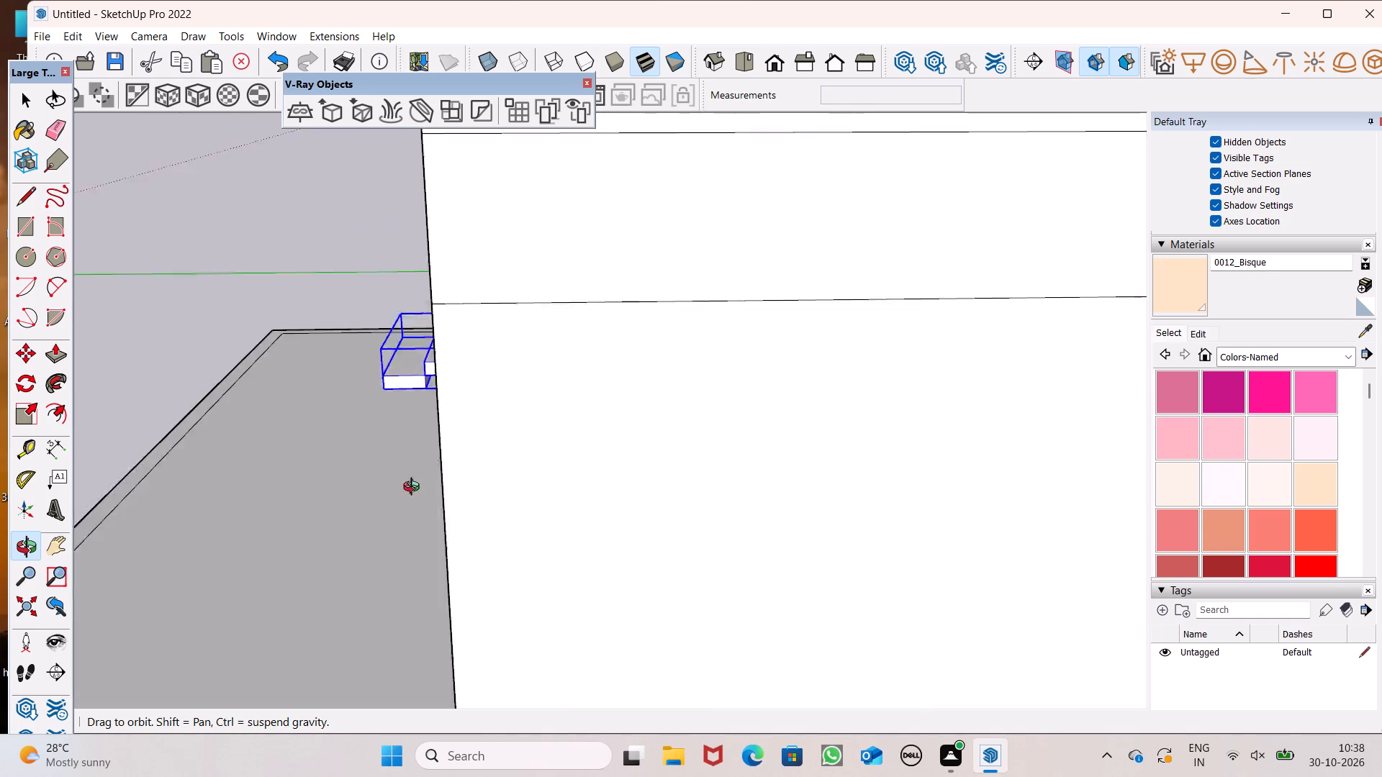
{"action": "middle_click_drag", "start_coordinate": [415, 489], "coordinate": [501, 470]}
{"action": "key", "text": "space"}
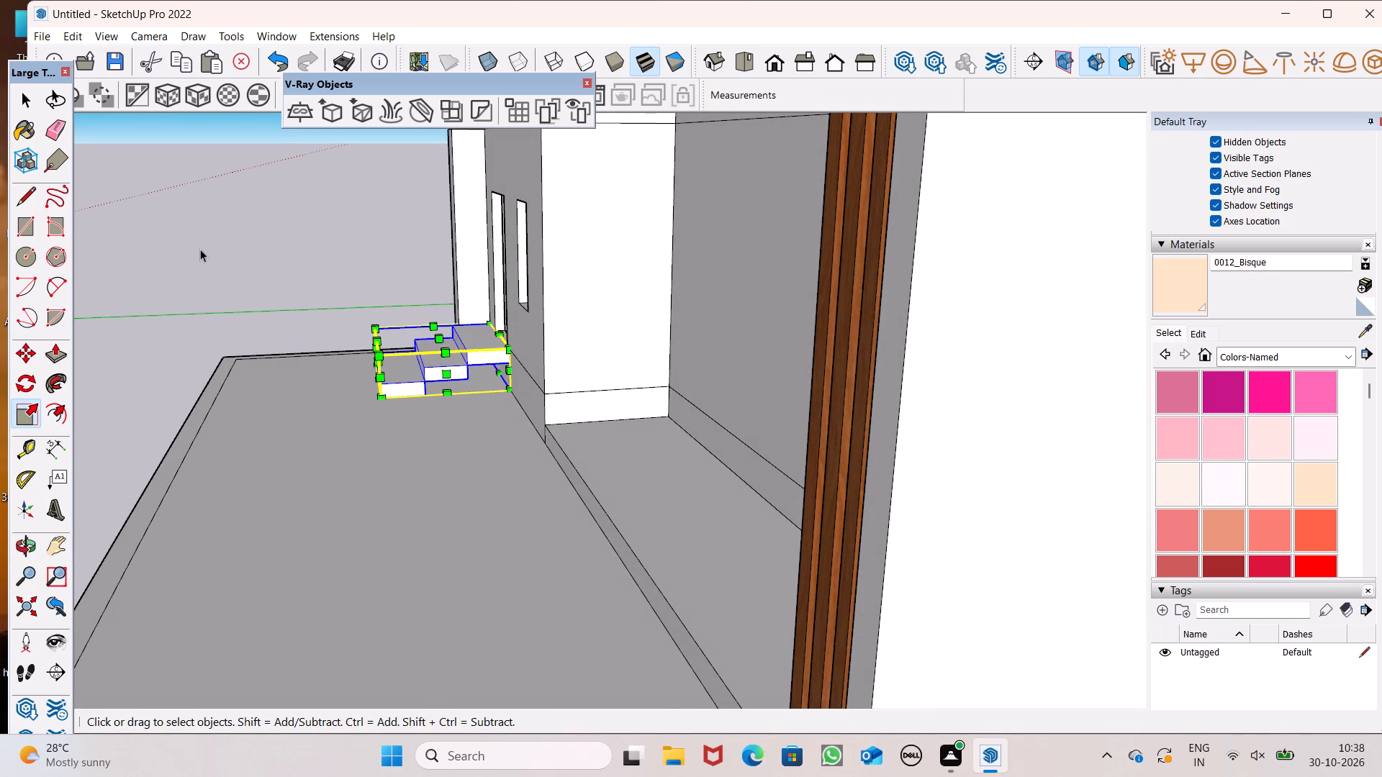
{"action": "left_click", "coordinate": [192, 242]}
Explode the shortened three-step stair group.
{"action": "scroll", "coordinate": [416, 363], "scroll_direction": "up", "scroll_amount": 5}
{"action": "left_click", "coordinate": [485, 356]}
{"action": "middle_click_drag", "start_coordinate": [485, 356], "coordinate": [445, 319]}
{"action": "scroll", "coordinate": [477, 347], "scroll_direction": "up", "scroll_amount": 1}
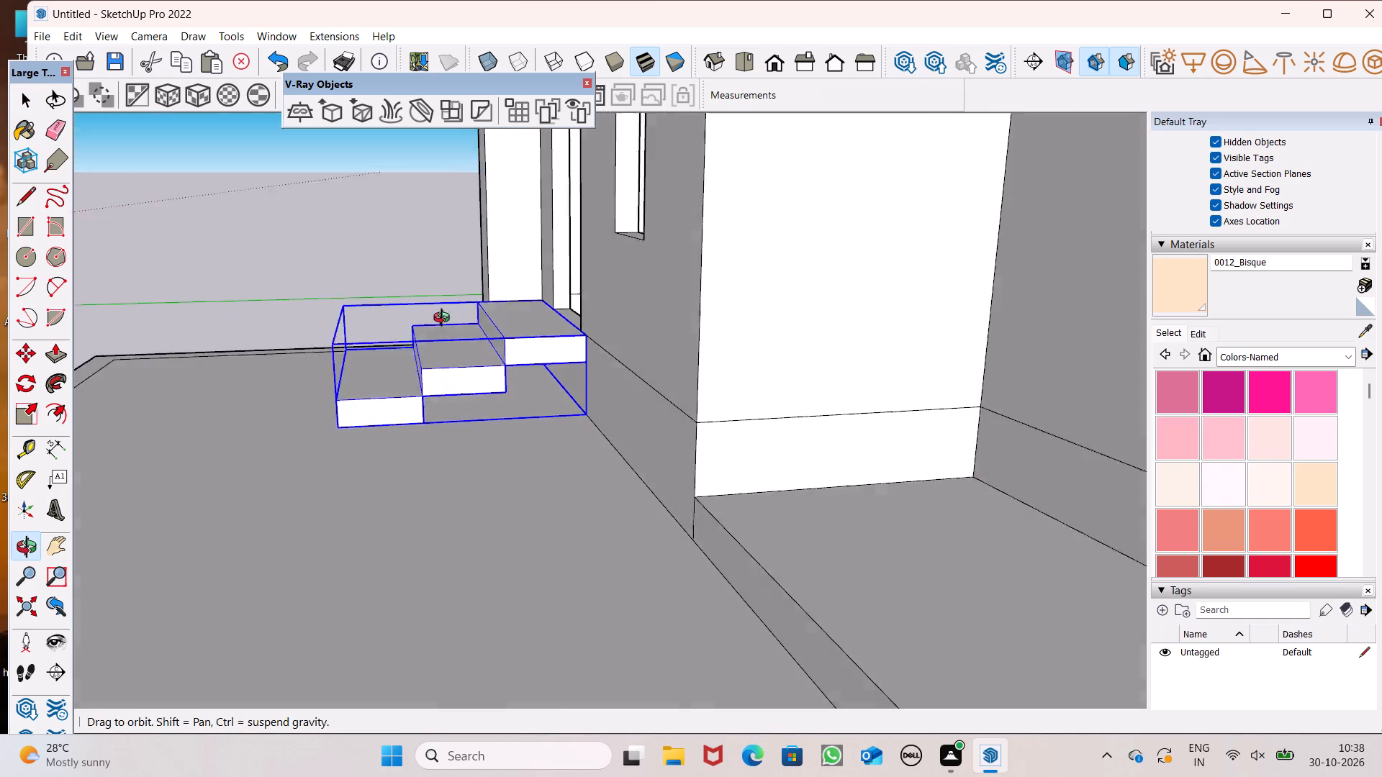
{"action": "middle_click_drag", "start_coordinate": [445, 319], "coordinate": [419, 271]}
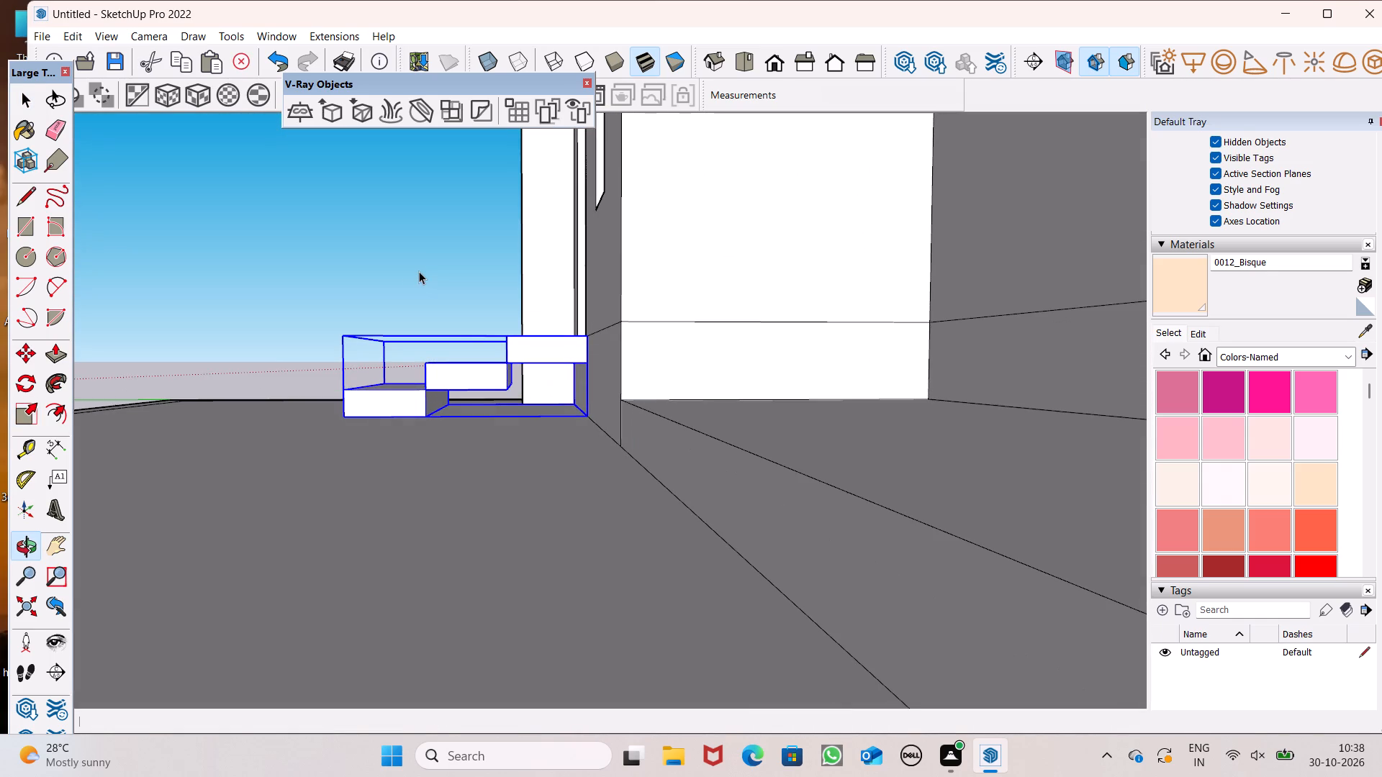
{"action": "right_click", "coordinate": [285, 242]}
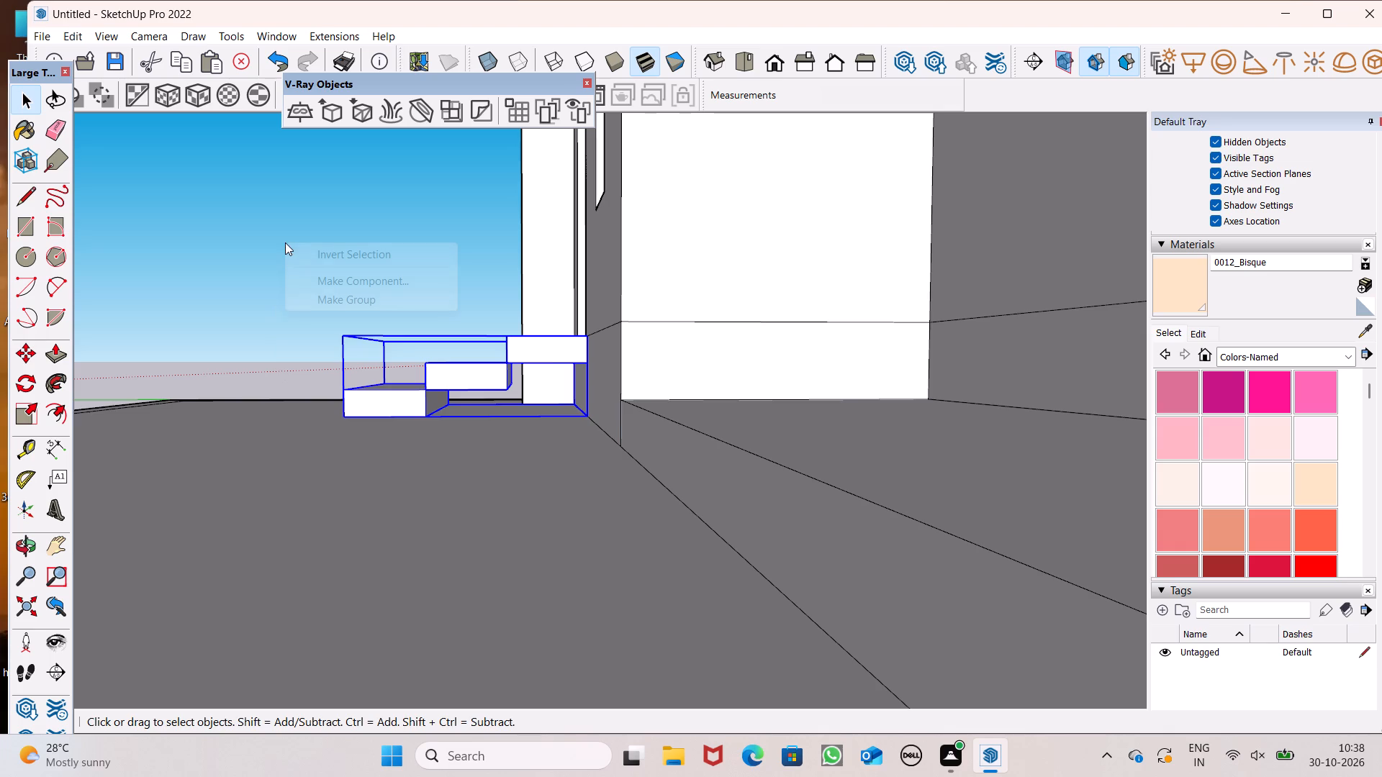
{"action": "left_click", "coordinate": [397, 383]}
{"action": "right_click", "coordinate": [412, 388]}
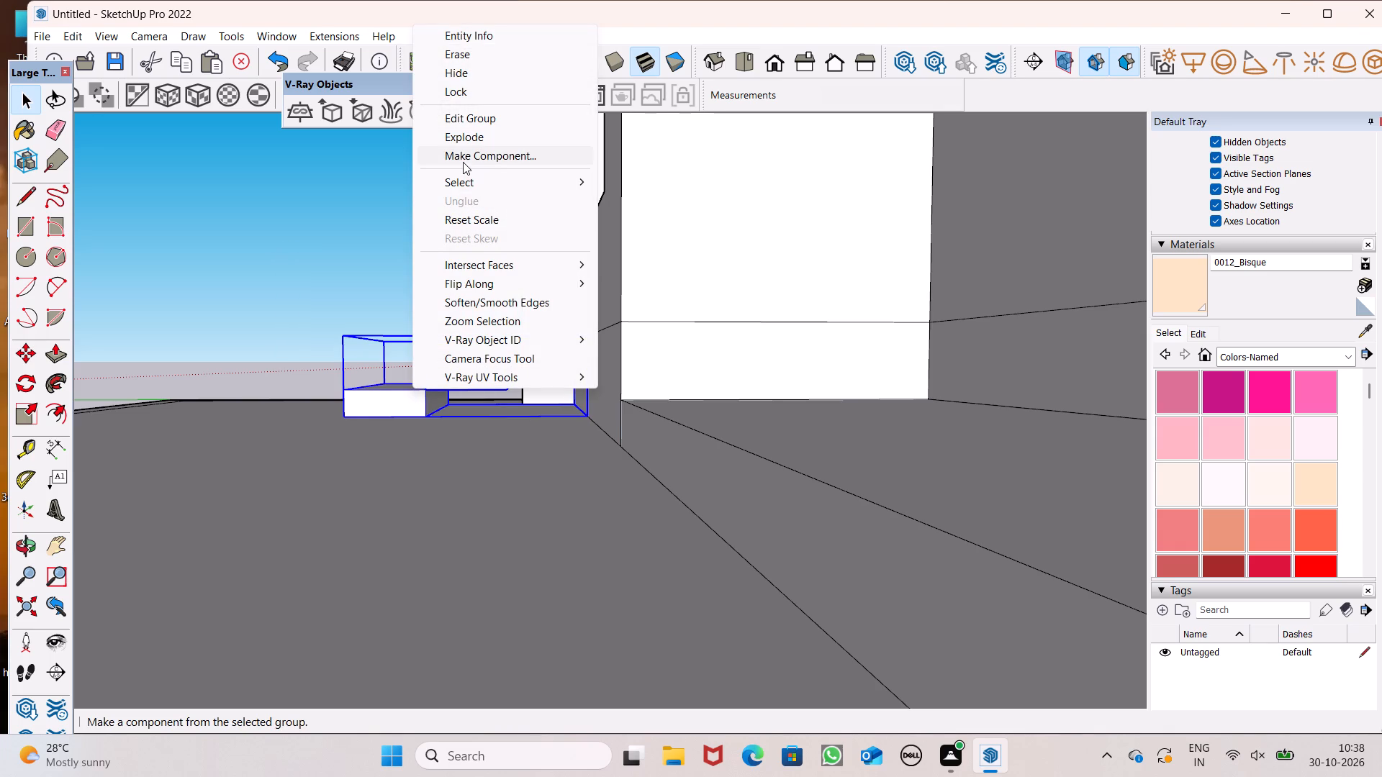
{"action": "left_click", "coordinate": [482, 142]}
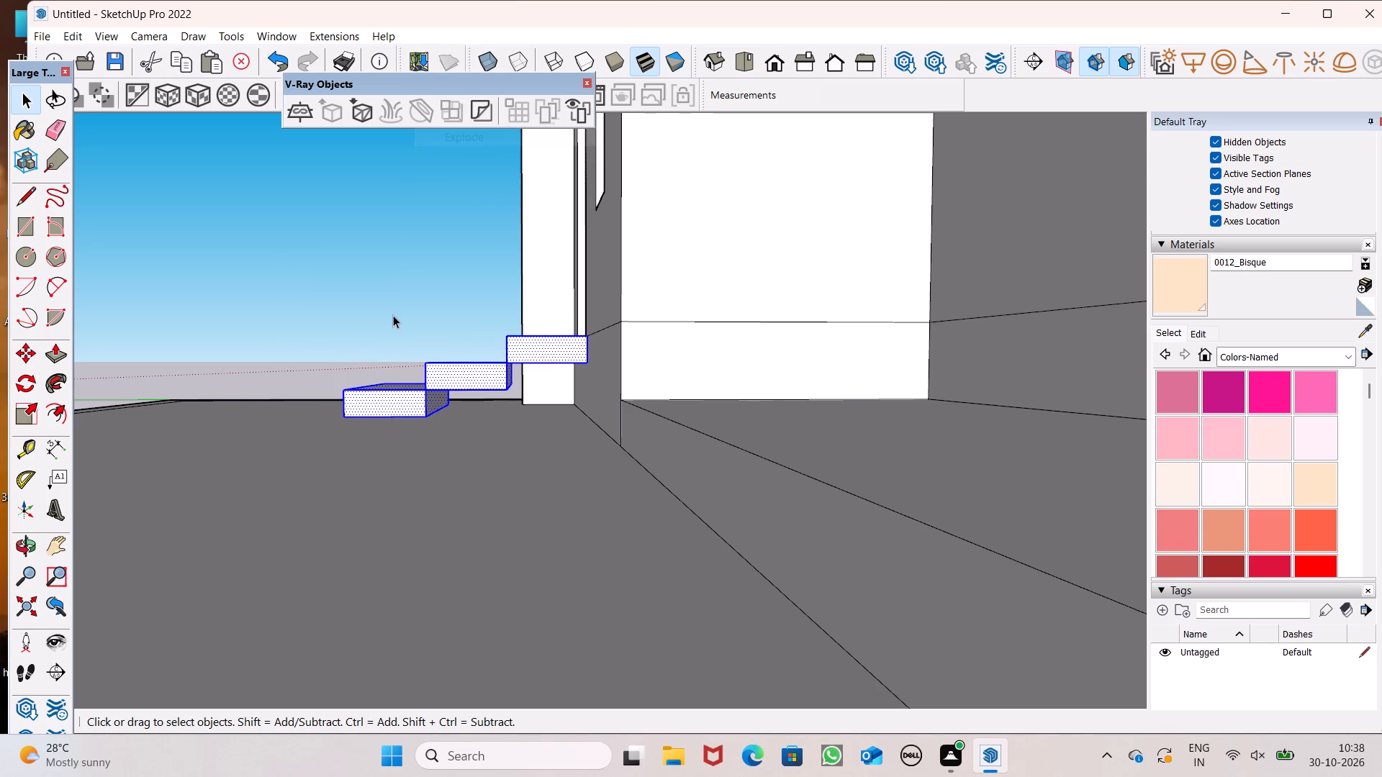
{"action": "left_click", "coordinate": [386, 311]}
{"action": "left_click", "coordinate": [445, 375]}
{"action": "left_click", "coordinate": [388, 286]}
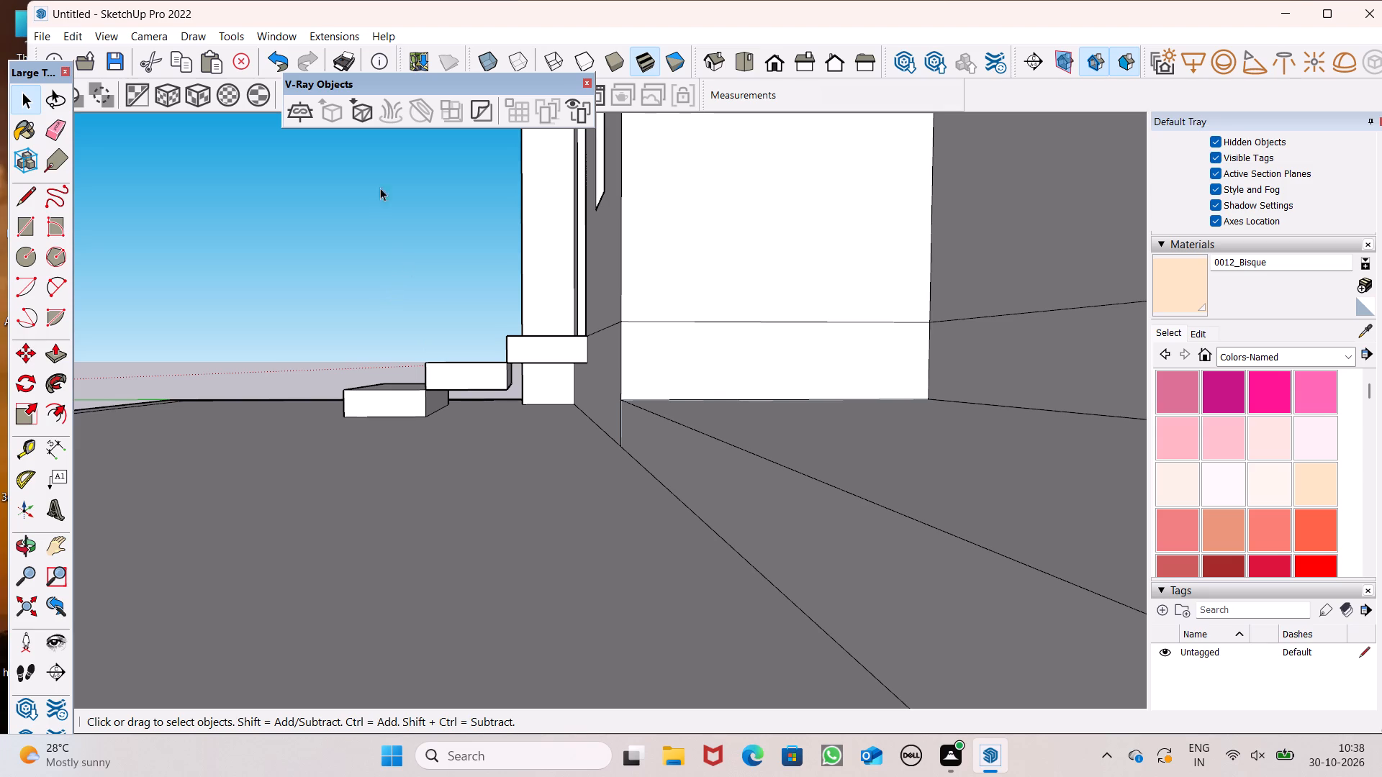
Draw a 4' line along the ground from the bottom step's rear corner to the facade wall, closing the opening at the projecting-wall end.
{"action": "scroll", "coordinate": [427, 268], "scroll_direction": "down", "scroll_amount": 4}
{"action": "middle_click_drag", "start_coordinate": [464, 350], "coordinate": [525, 395]}
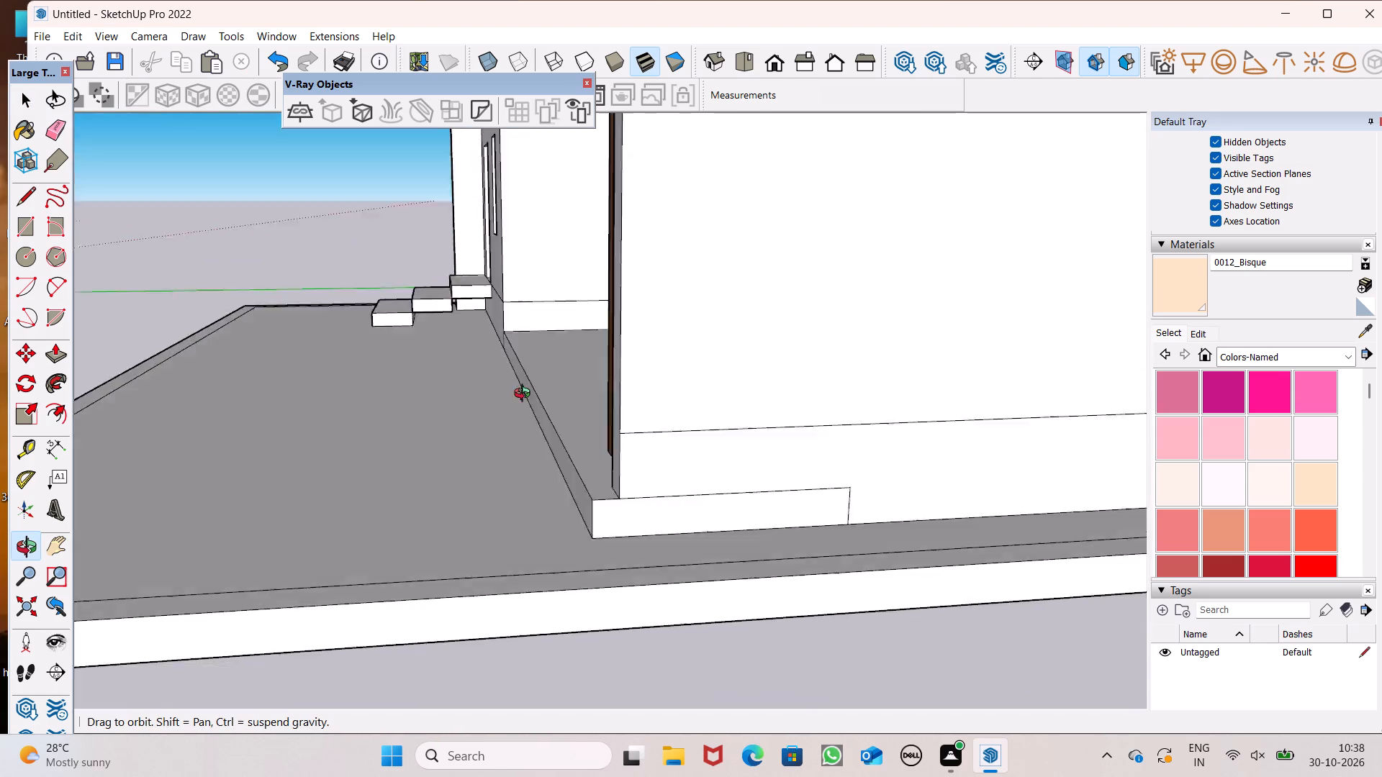
{"action": "middle_click_drag", "start_coordinate": [525, 395], "coordinate": [584, 407]}
{"action": "scroll", "coordinate": [492, 240], "scroll_direction": "up", "scroll_amount": 7}
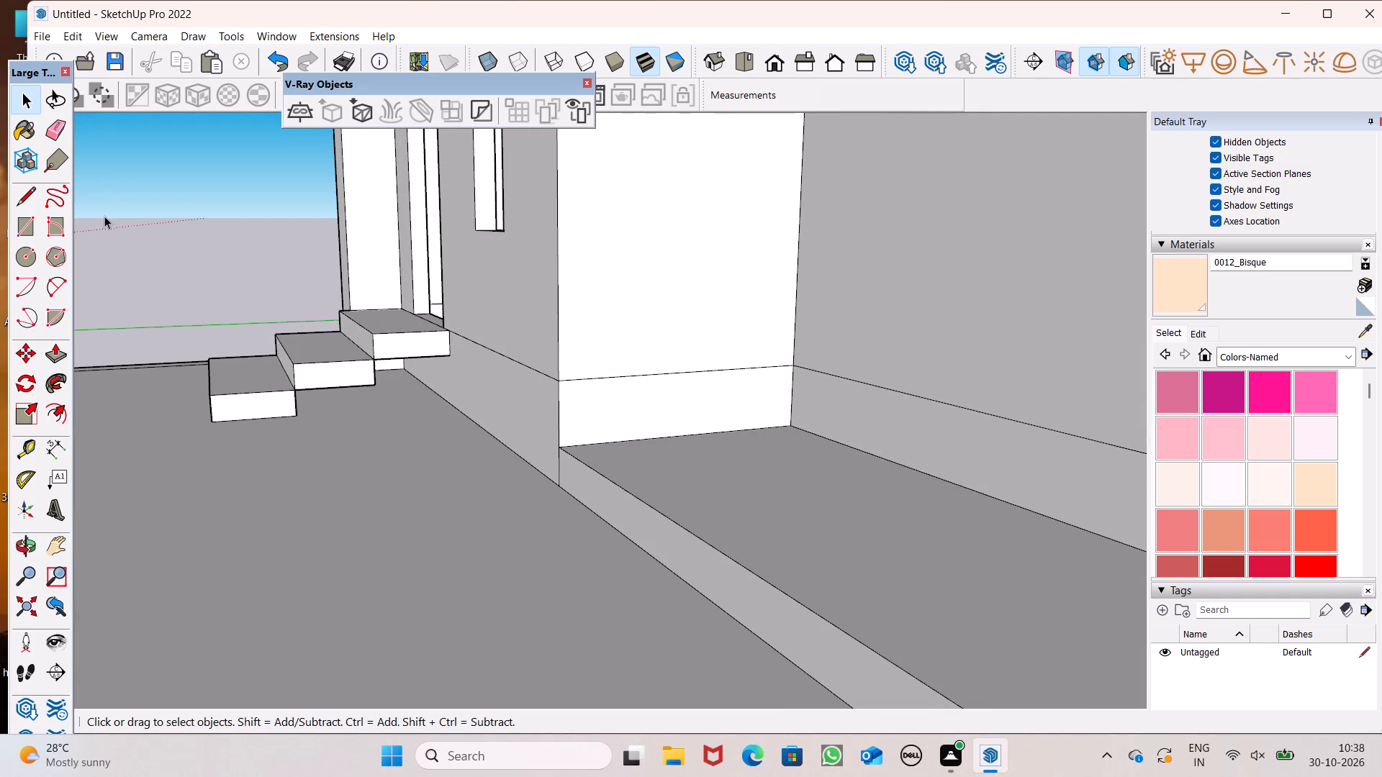
{"action": "left_click", "coordinate": [23, 195]}
{"action": "scroll", "coordinate": [284, 335], "scroll_direction": "up", "scroll_amount": 1}
{"action": "middle_click_drag", "start_coordinate": [284, 335], "coordinate": [199, 268]}
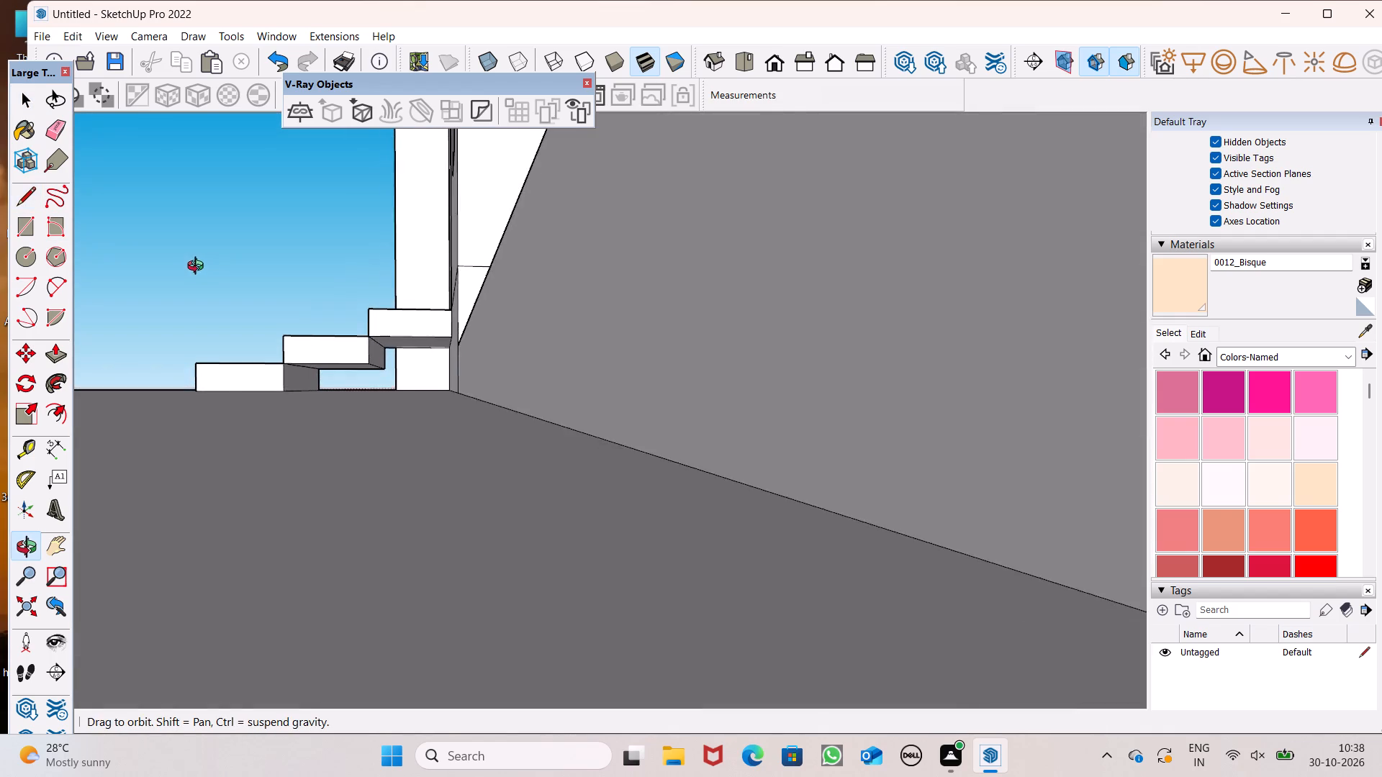
{"action": "middle_click_drag", "start_coordinate": [199, 268], "coordinate": [202, 272]}
{"action": "scroll", "coordinate": [333, 447], "scroll_direction": "up", "scroll_amount": 8}
{"action": "scroll", "coordinate": [326, 387], "scroll_direction": "up", "scroll_amount": 8}
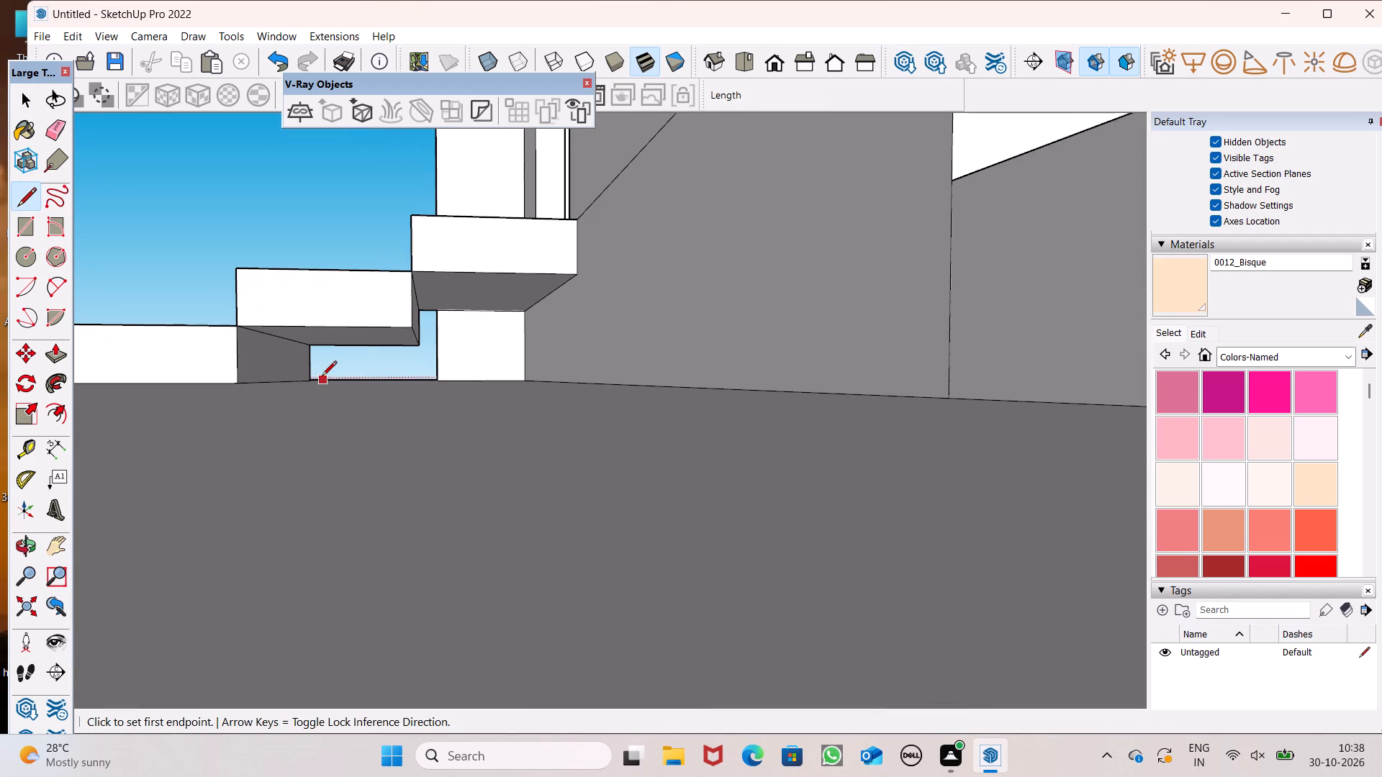
{"action": "middle_click_drag", "start_coordinate": [329, 401], "coordinate": [349, 438]}
{"action": "scroll", "coordinate": [285, 314], "scroll_direction": "up", "scroll_amount": 5}
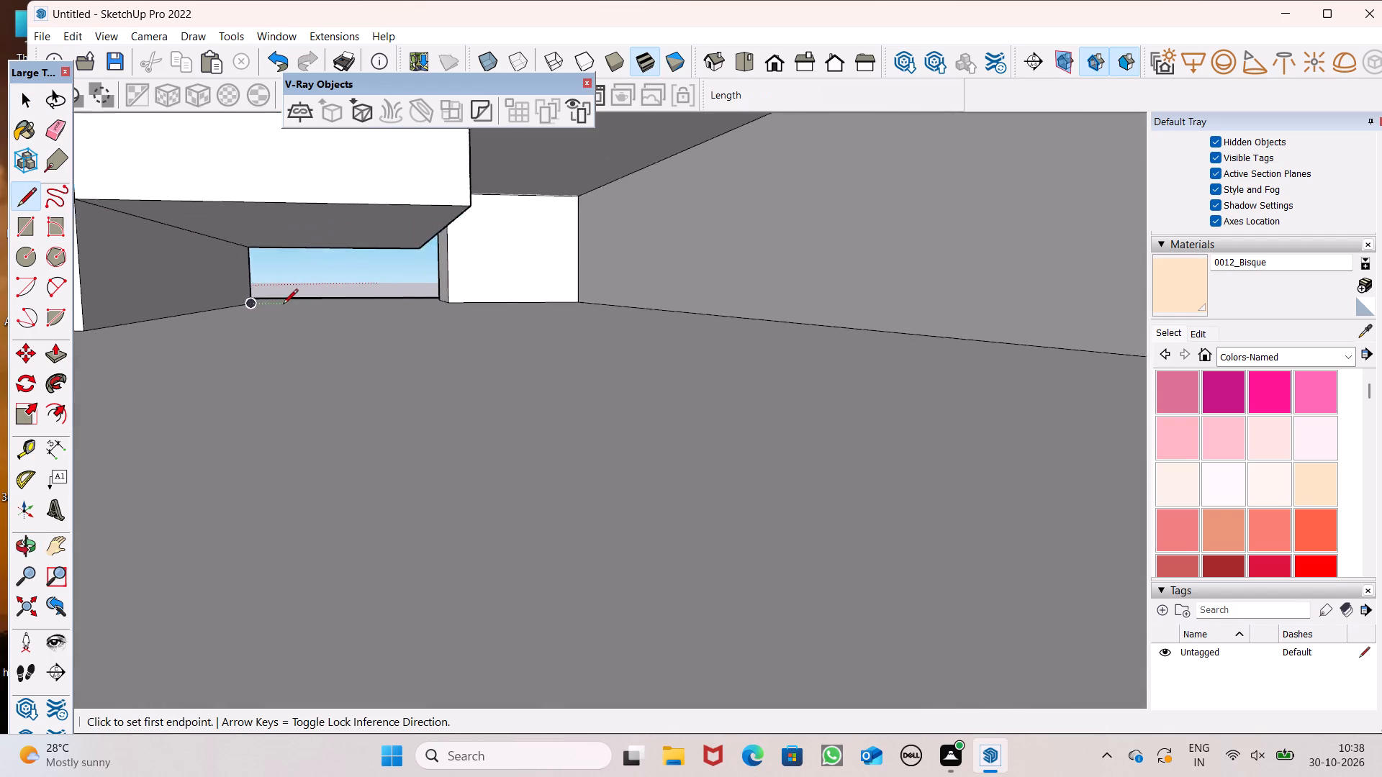
{"action": "scroll", "coordinate": [283, 305], "scroll_direction": "up", "scroll_amount": 3}
{"action": "left_click_drag", "start_coordinate": [245, 302], "coordinate": [256, 301]}
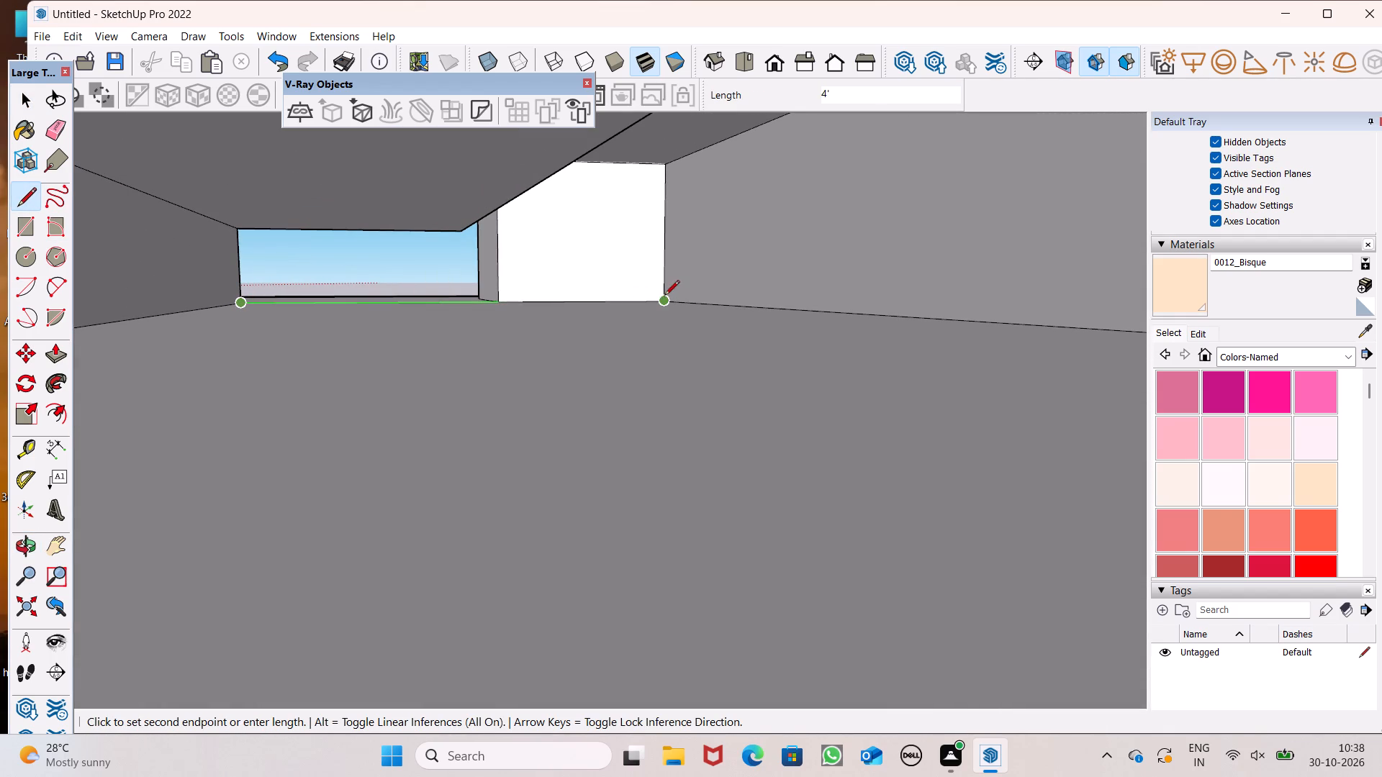
{"action": "left_click", "coordinate": [664, 295]}
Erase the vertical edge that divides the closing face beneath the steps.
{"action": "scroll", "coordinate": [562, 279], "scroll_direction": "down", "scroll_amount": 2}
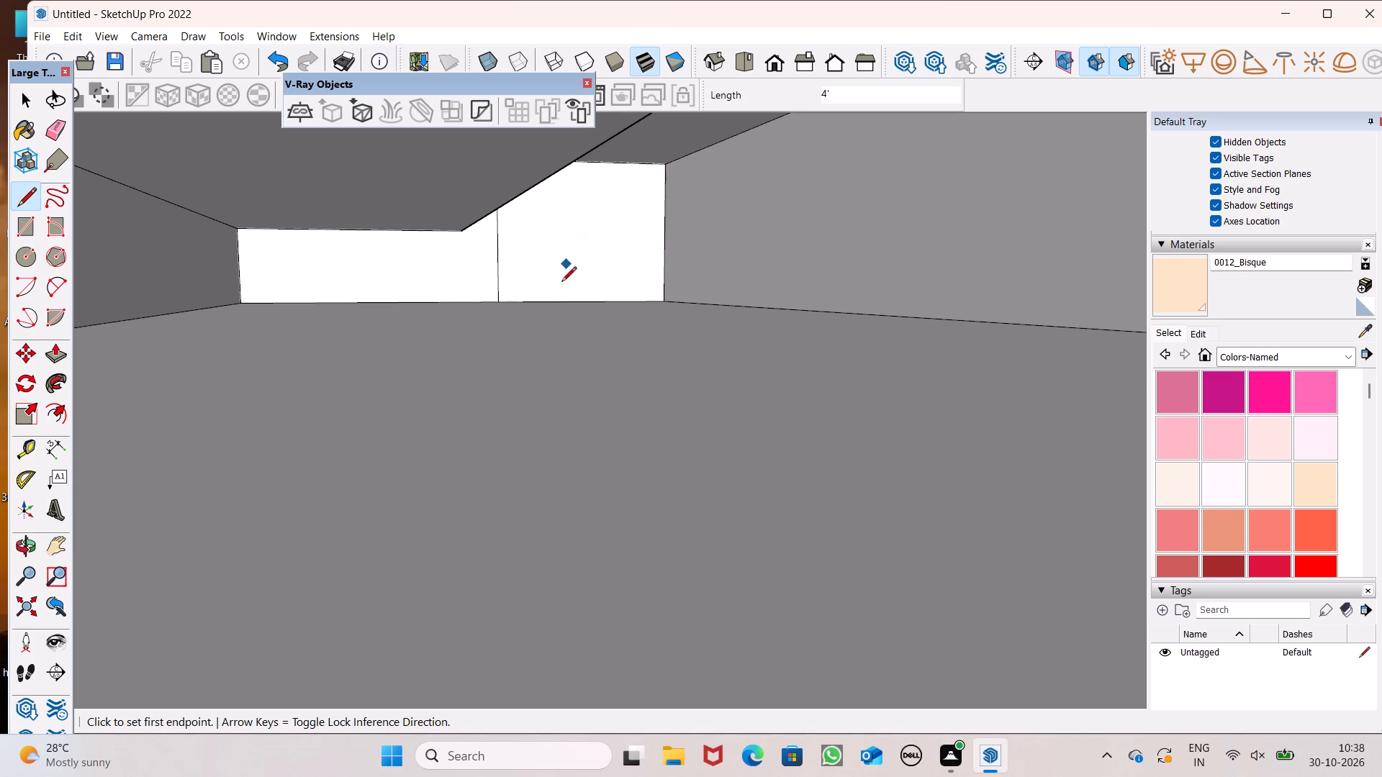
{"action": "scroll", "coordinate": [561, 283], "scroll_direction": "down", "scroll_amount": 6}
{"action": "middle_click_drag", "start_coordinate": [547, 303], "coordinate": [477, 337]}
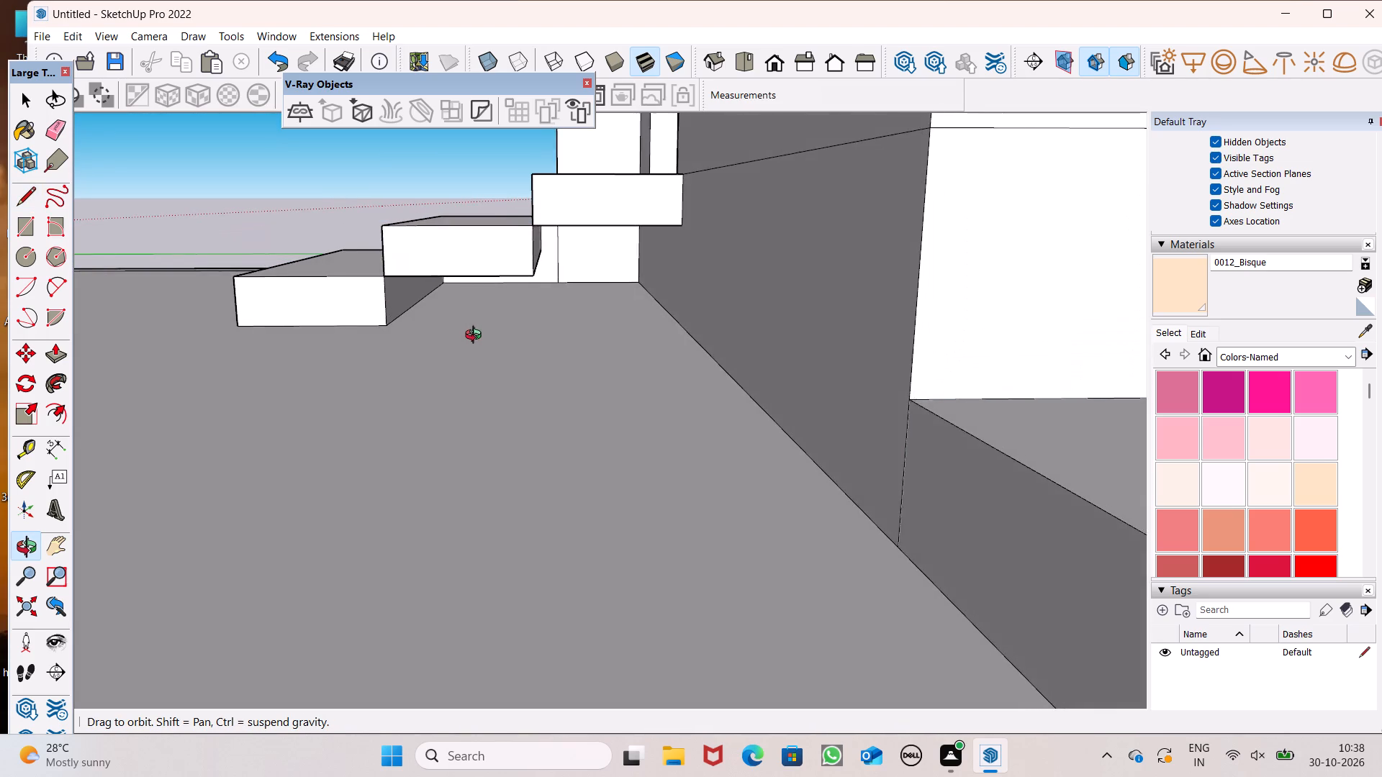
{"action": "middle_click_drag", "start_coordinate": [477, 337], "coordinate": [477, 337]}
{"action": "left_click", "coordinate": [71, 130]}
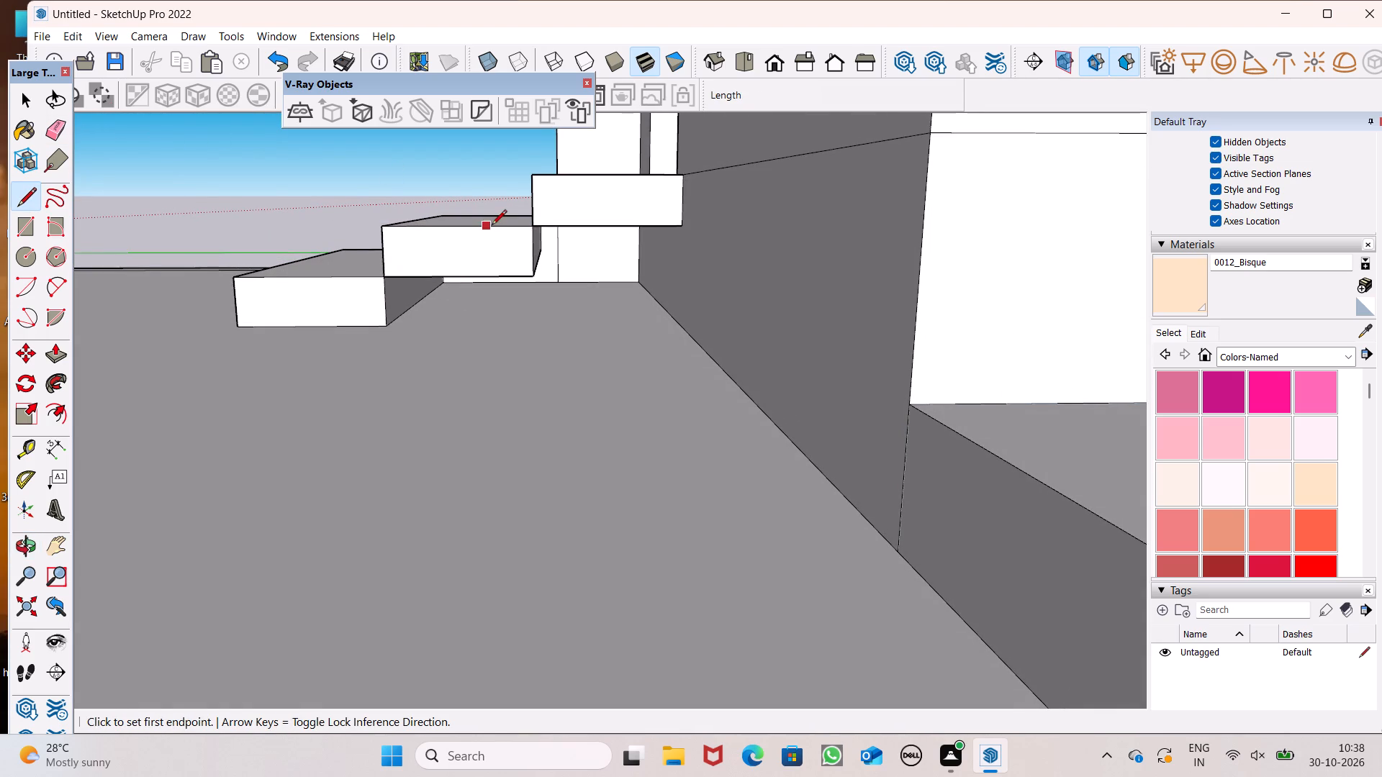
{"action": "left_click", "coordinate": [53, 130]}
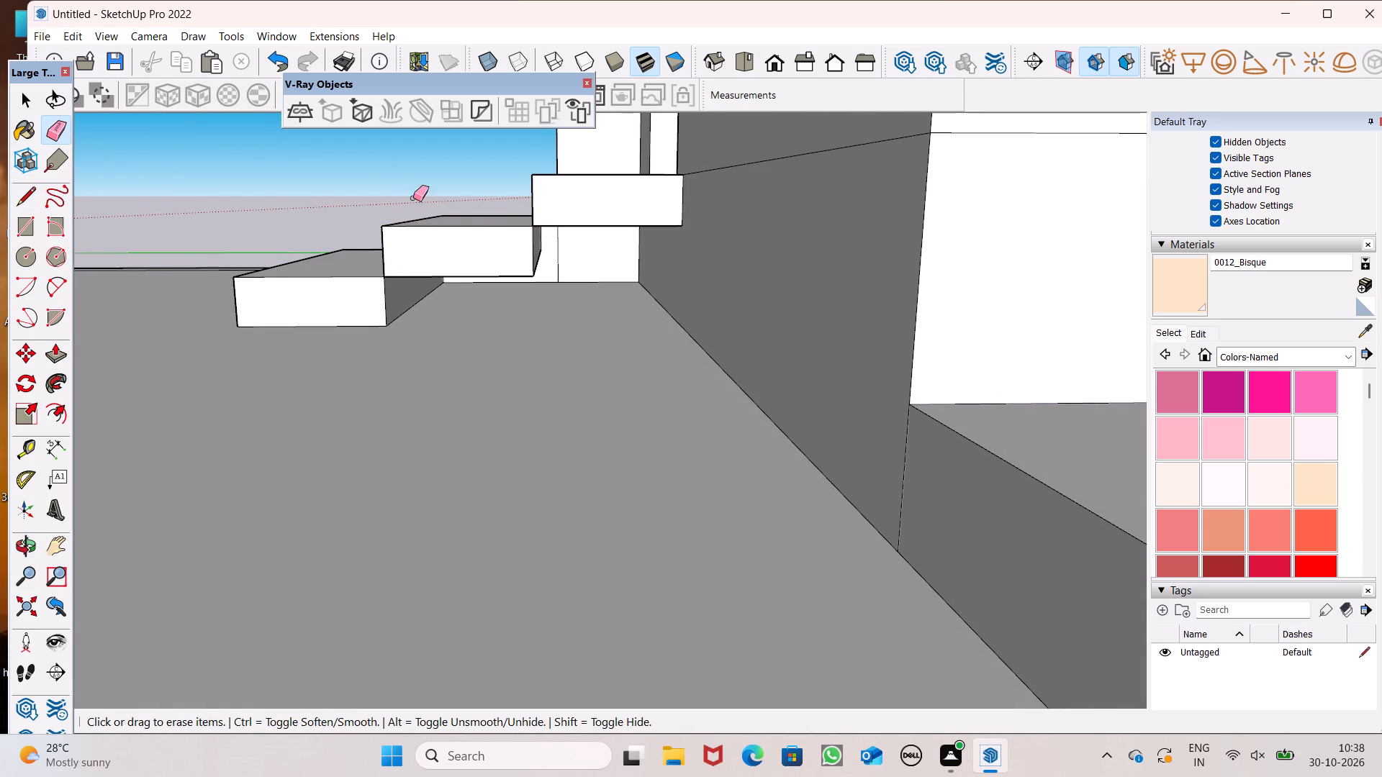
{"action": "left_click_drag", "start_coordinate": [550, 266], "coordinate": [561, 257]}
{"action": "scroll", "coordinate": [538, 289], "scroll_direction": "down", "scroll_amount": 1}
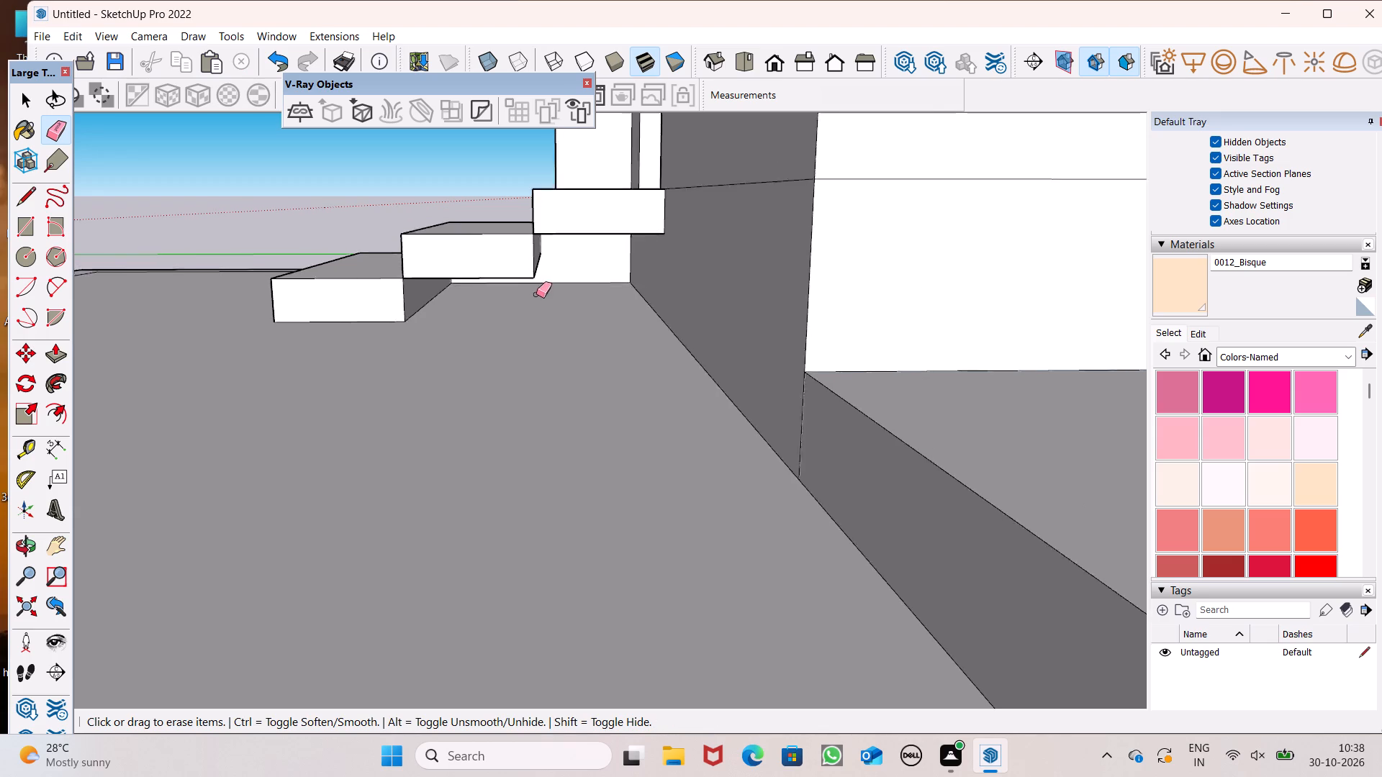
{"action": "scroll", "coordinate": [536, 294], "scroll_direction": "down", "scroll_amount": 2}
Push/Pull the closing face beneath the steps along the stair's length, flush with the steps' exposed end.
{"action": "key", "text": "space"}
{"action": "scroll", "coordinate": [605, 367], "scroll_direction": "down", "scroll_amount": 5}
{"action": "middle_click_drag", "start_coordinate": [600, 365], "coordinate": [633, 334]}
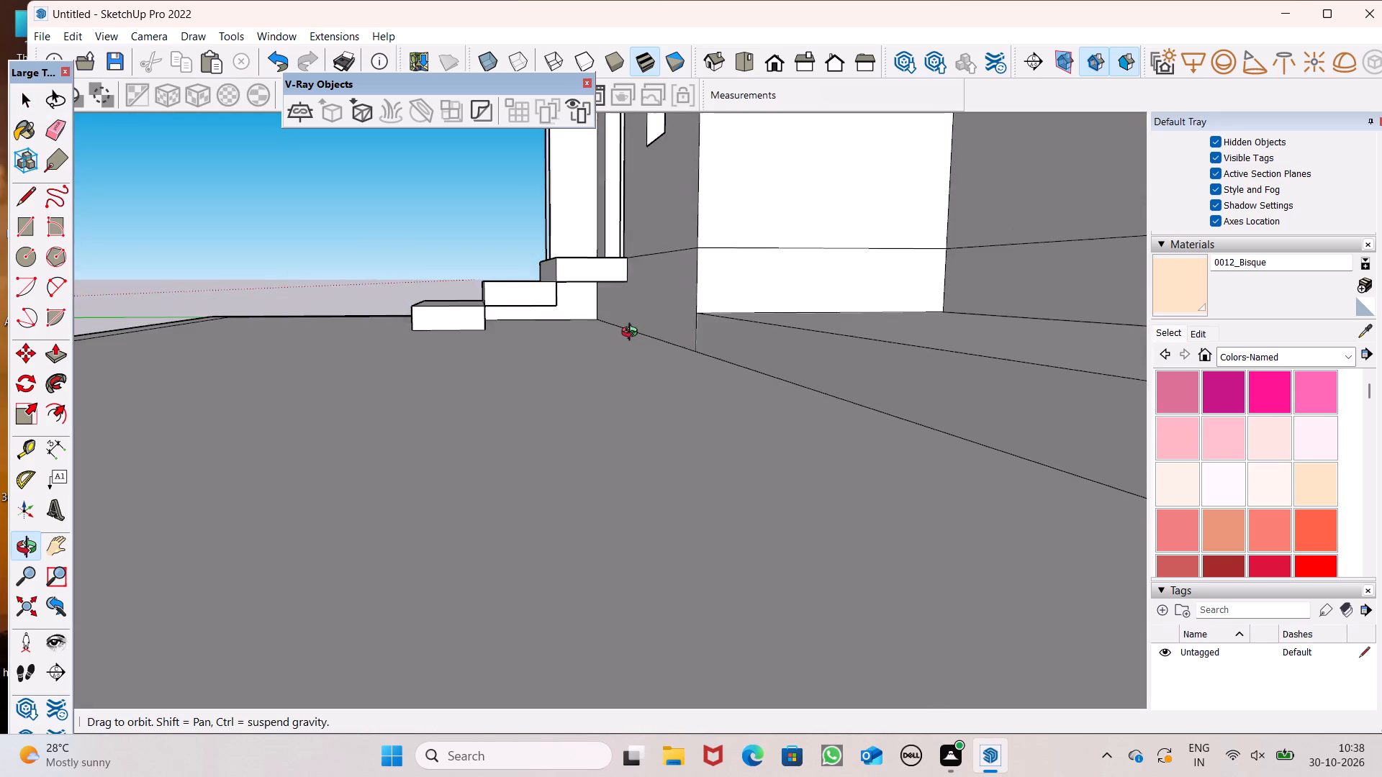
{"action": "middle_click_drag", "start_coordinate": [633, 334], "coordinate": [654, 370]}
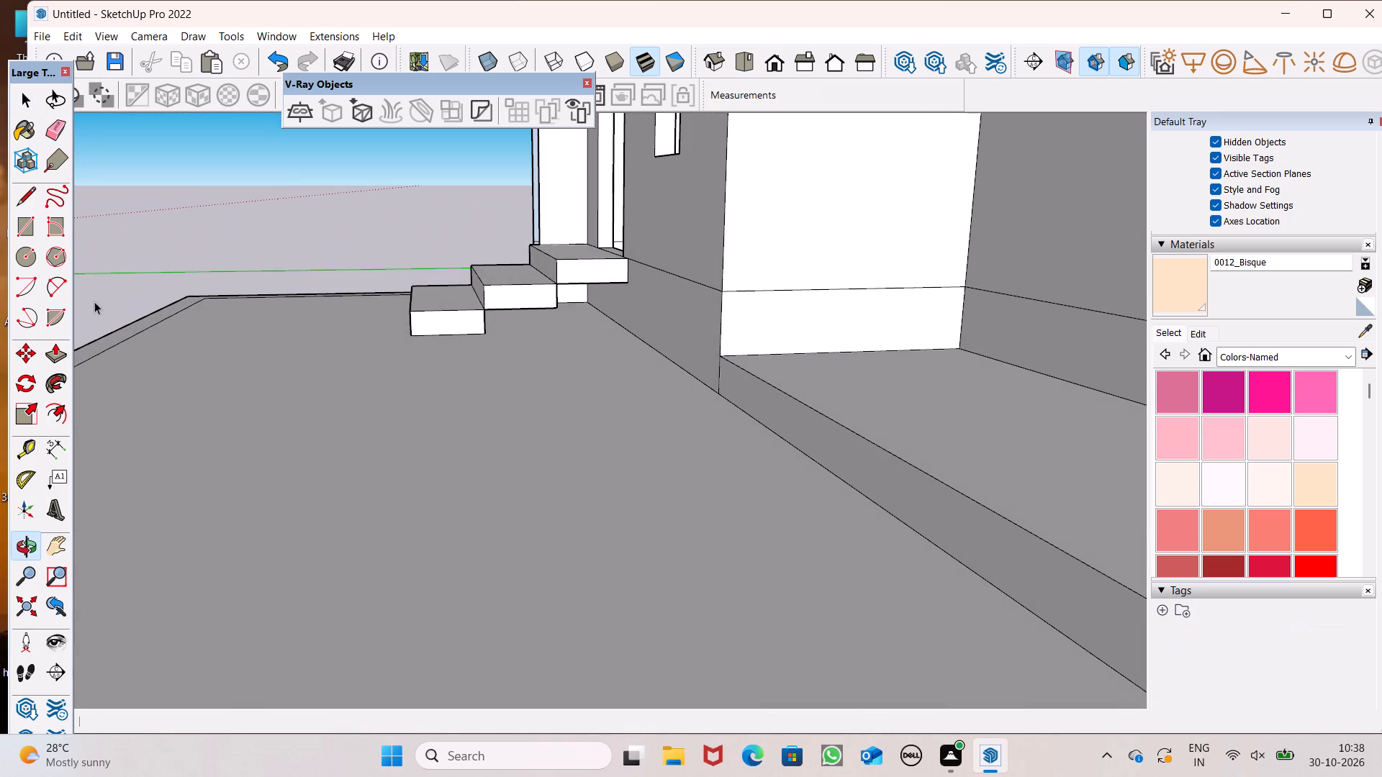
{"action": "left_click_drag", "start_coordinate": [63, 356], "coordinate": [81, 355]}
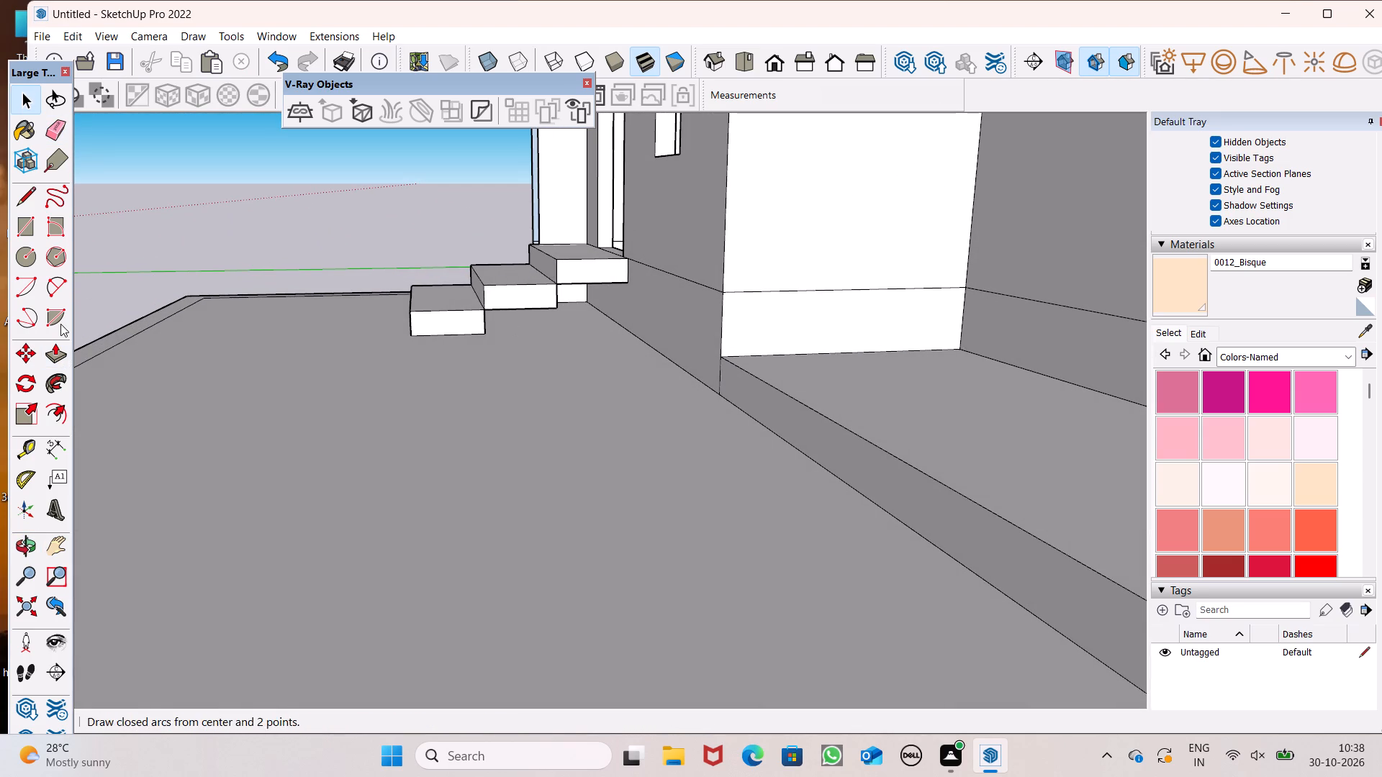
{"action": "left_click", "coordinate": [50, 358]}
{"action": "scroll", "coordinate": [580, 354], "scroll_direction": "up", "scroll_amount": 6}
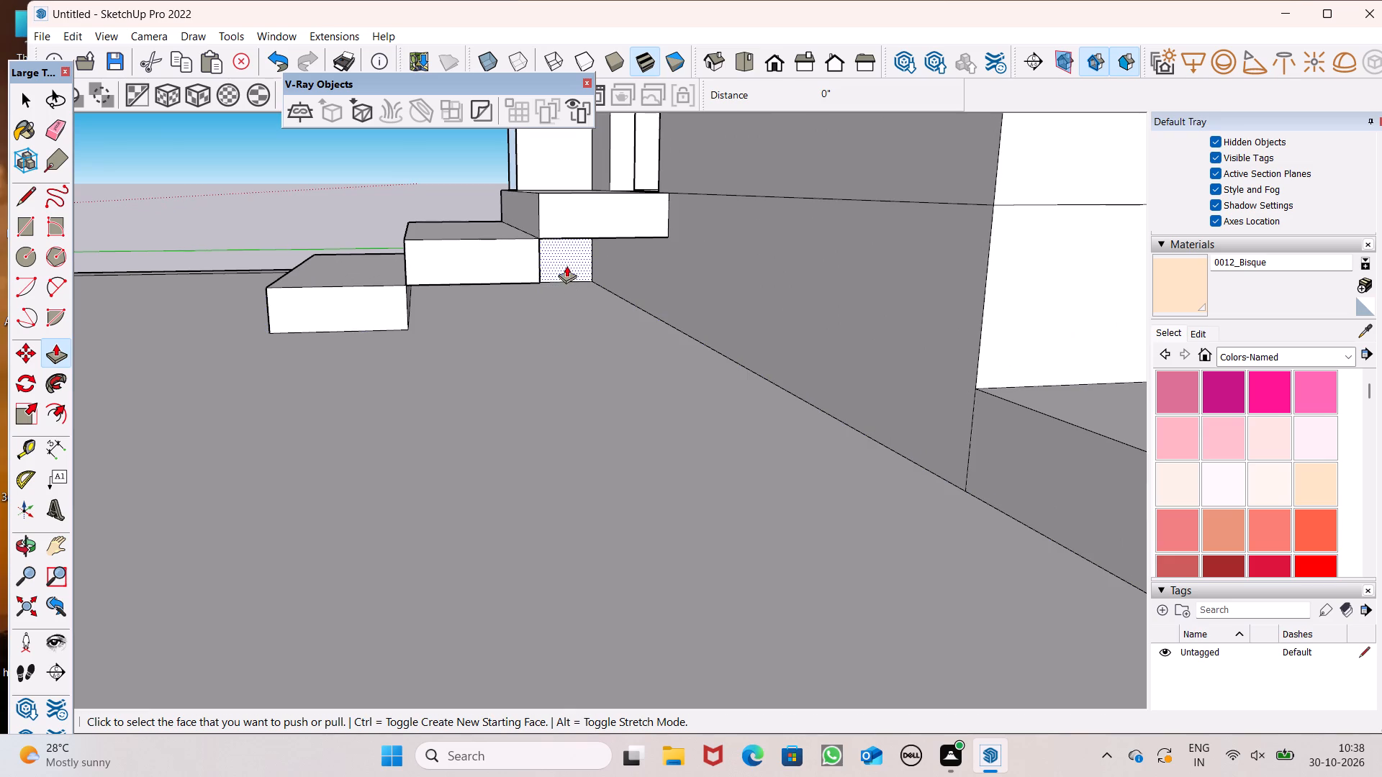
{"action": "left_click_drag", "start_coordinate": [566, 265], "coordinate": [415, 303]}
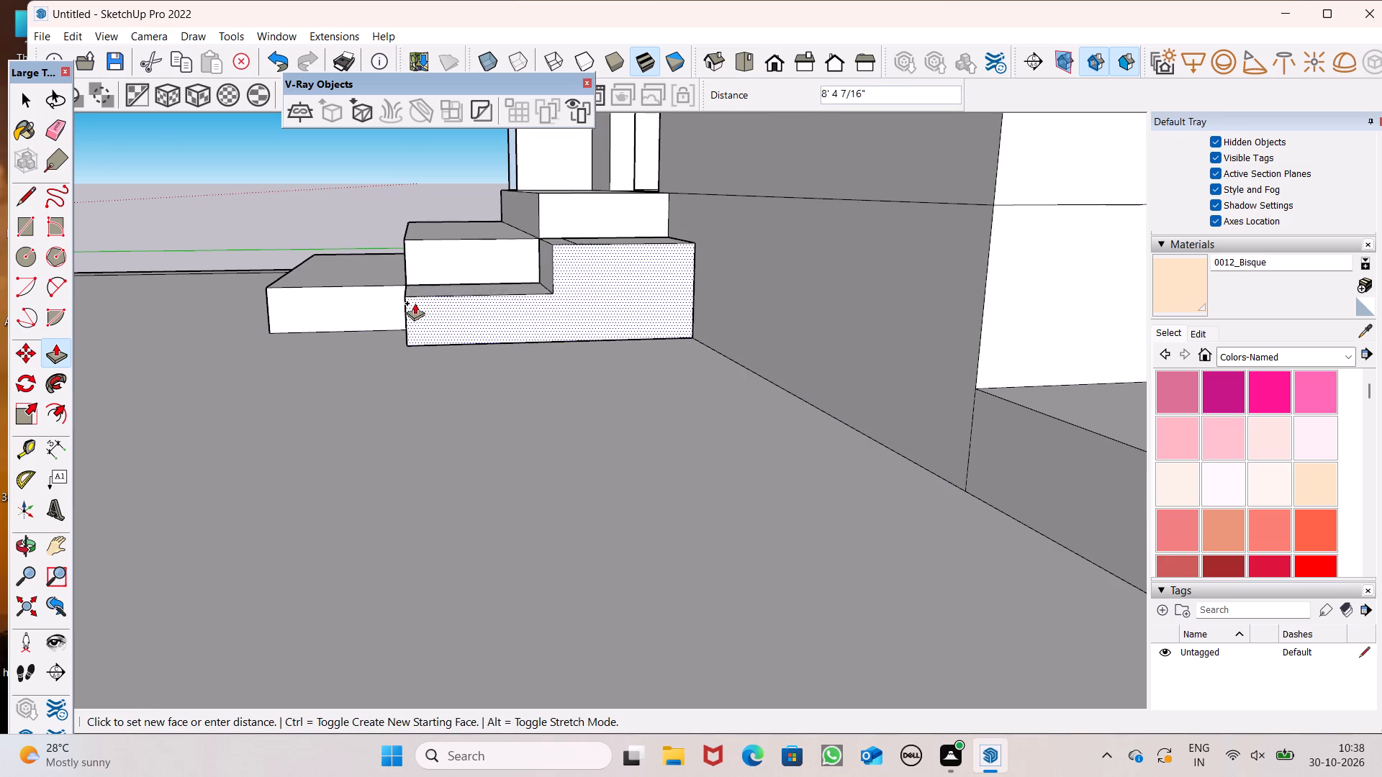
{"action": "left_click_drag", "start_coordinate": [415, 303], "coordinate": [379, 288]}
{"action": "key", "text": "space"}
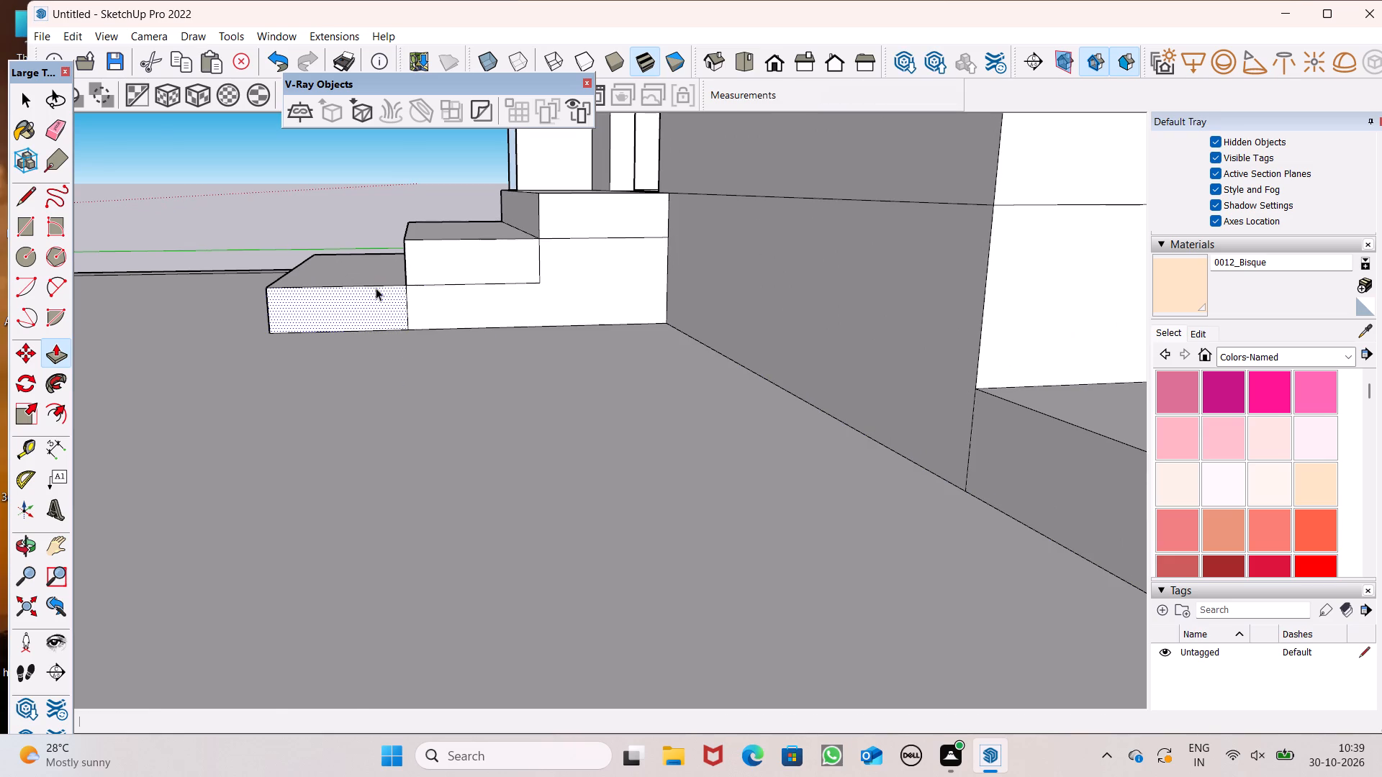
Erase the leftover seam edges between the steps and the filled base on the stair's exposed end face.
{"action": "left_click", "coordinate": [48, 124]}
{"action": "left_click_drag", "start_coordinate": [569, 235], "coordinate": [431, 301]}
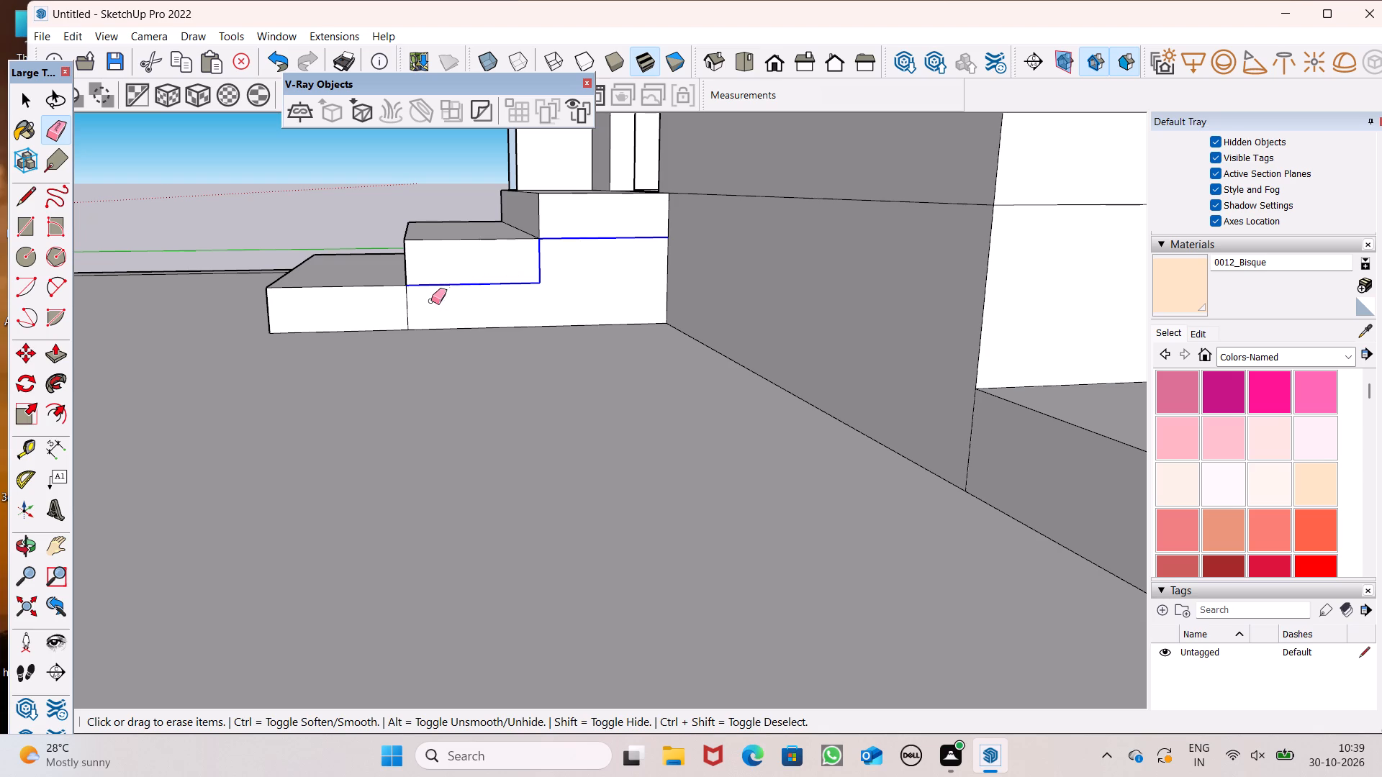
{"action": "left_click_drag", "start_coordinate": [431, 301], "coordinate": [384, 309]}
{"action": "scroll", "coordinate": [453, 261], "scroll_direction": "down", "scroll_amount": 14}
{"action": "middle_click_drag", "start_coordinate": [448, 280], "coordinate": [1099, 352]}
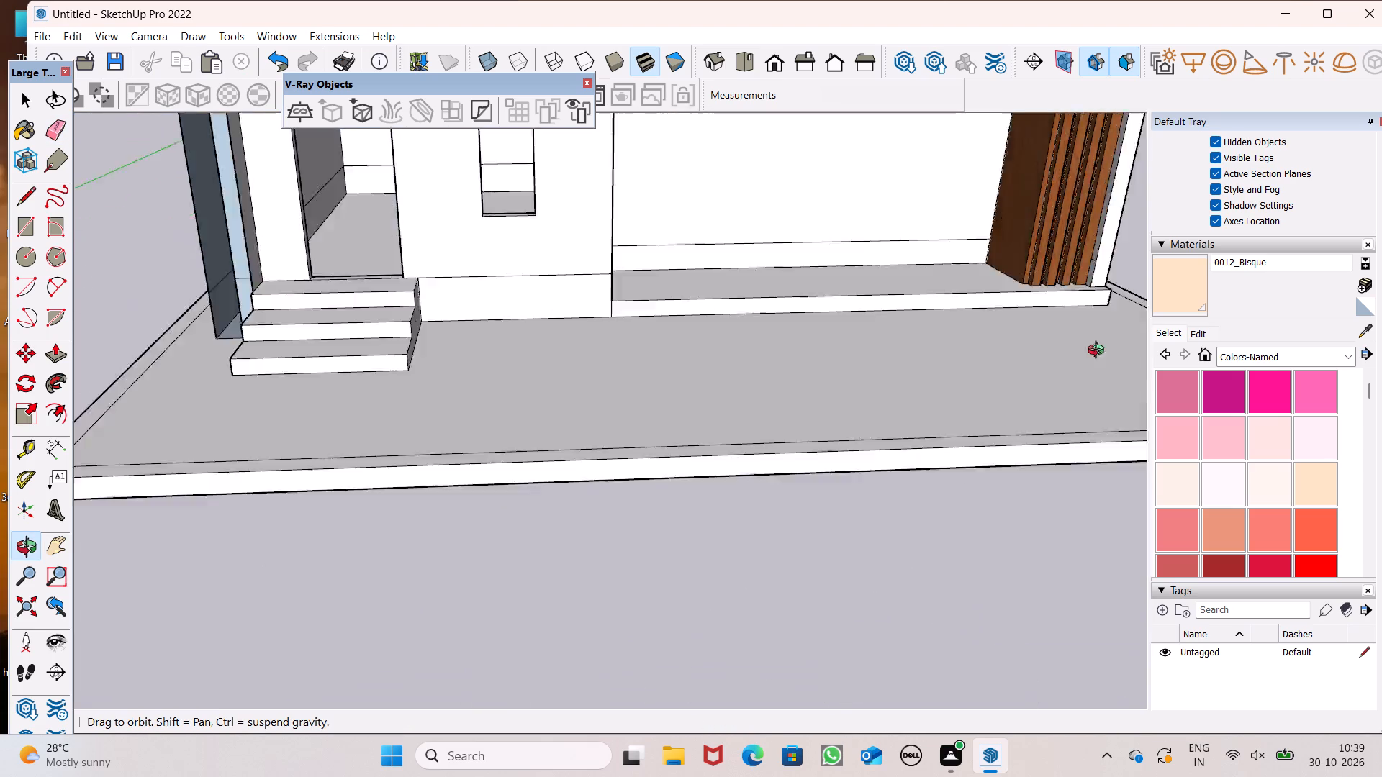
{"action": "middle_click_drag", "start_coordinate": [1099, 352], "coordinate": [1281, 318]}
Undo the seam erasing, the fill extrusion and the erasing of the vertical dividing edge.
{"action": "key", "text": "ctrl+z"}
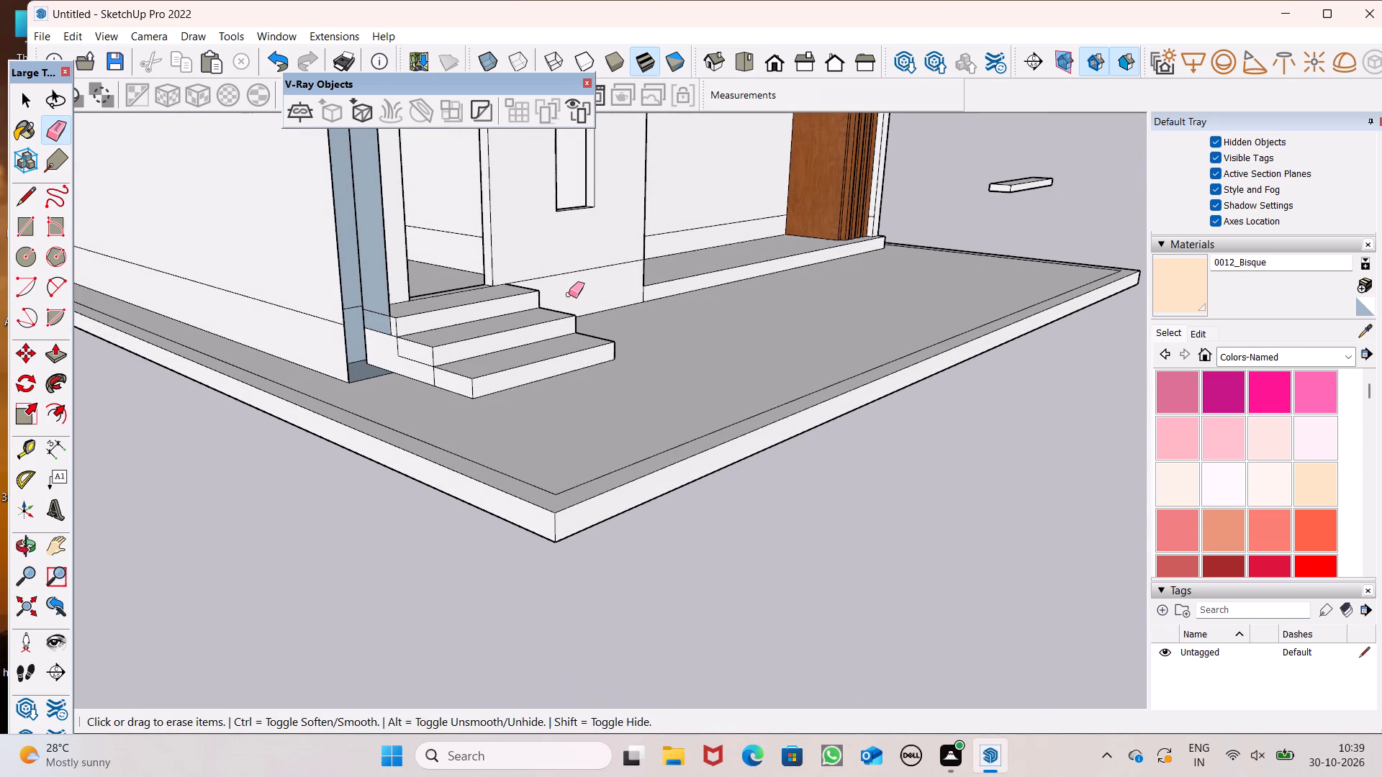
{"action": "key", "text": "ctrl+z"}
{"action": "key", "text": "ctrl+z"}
Examine both ends of the stair and the closing faces beneath the steps beside the projecting wall.
{"action": "middle_click_drag", "start_coordinate": [602, 325], "coordinate": [307, 394]}
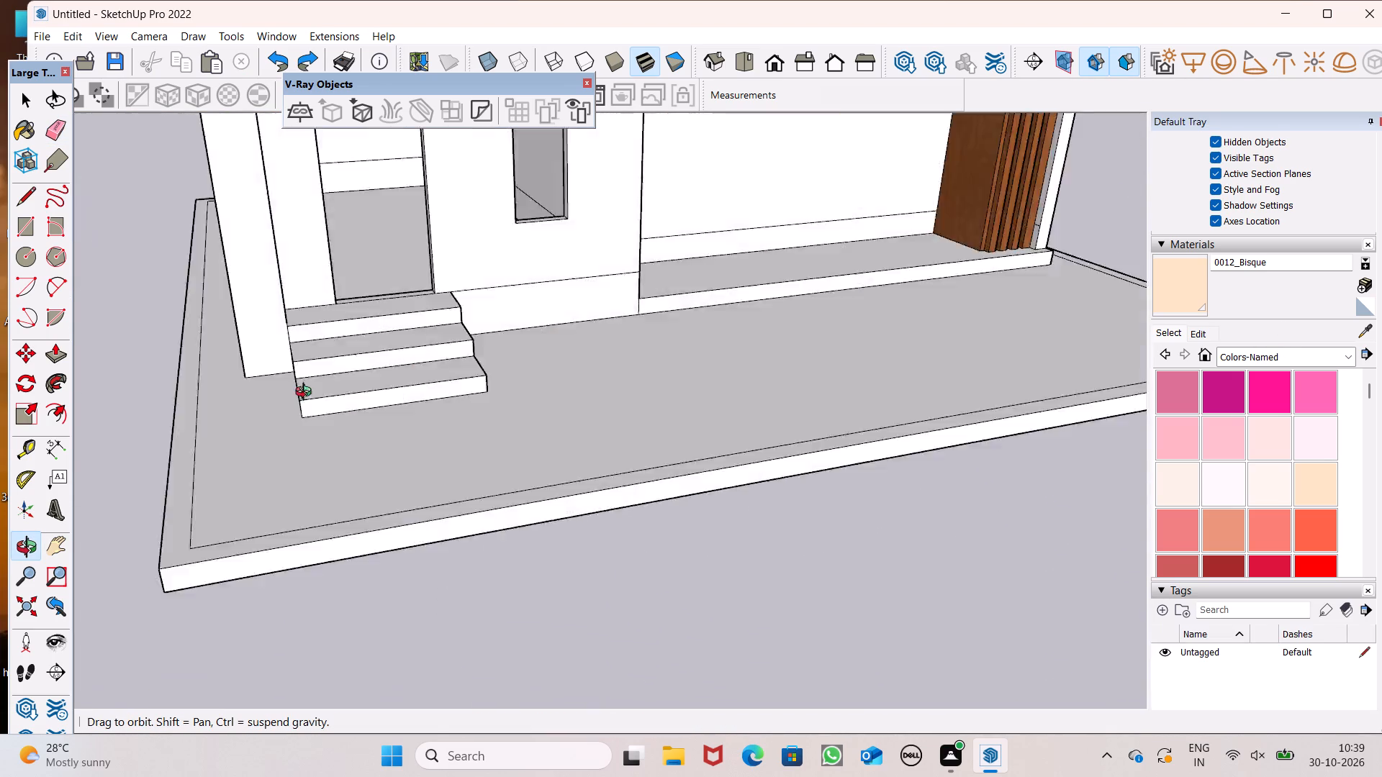
{"action": "middle_click_drag", "start_coordinate": [307, 394], "coordinate": [0, 370]}
{"action": "middle_click_drag", "start_coordinate": [651, 288], "coordinate": [624, 299]}
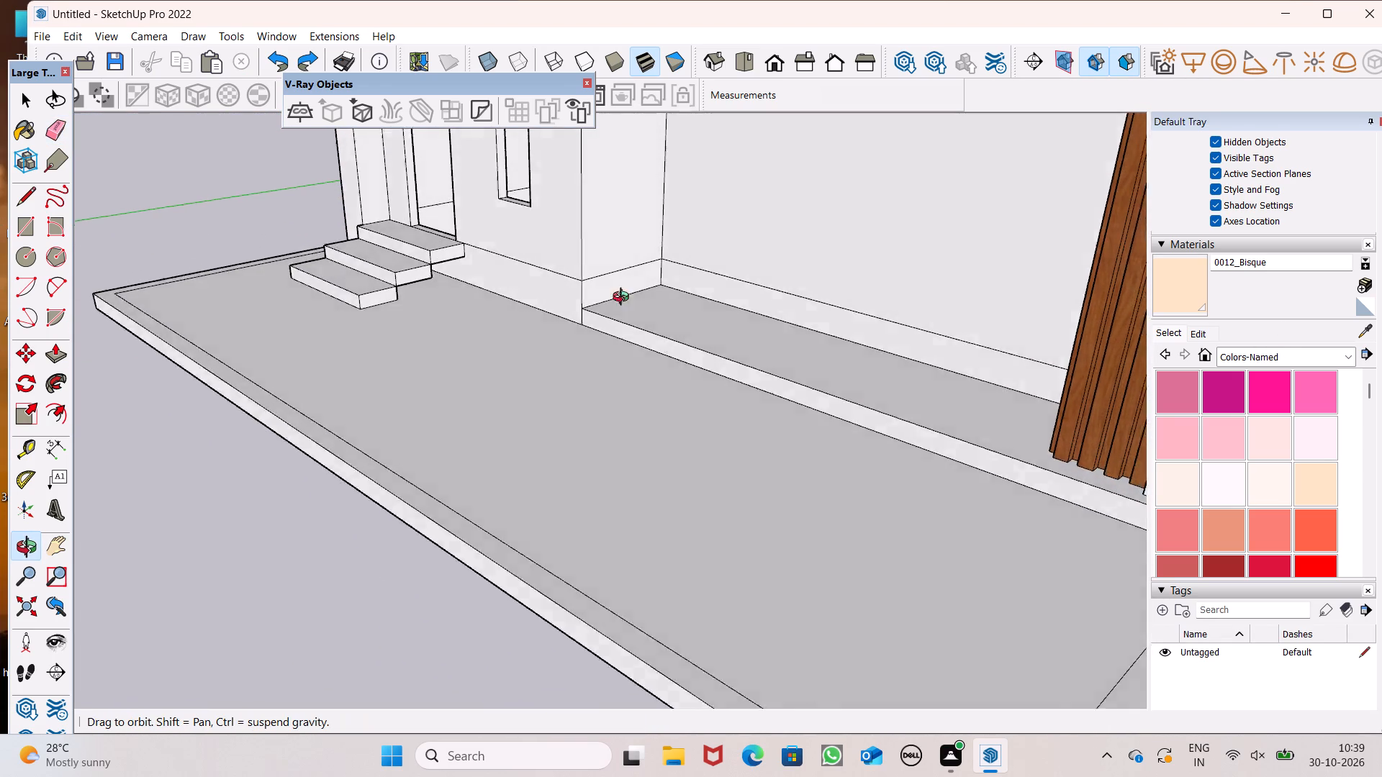
{"action": "middle_click_drag", "start_coordinate": [624, 299], "coordinate": [1303, 335]}
{"action": "scroll", "coordinate": [667, 520], "scroll_direction": "up", "scroll_amount": 4}
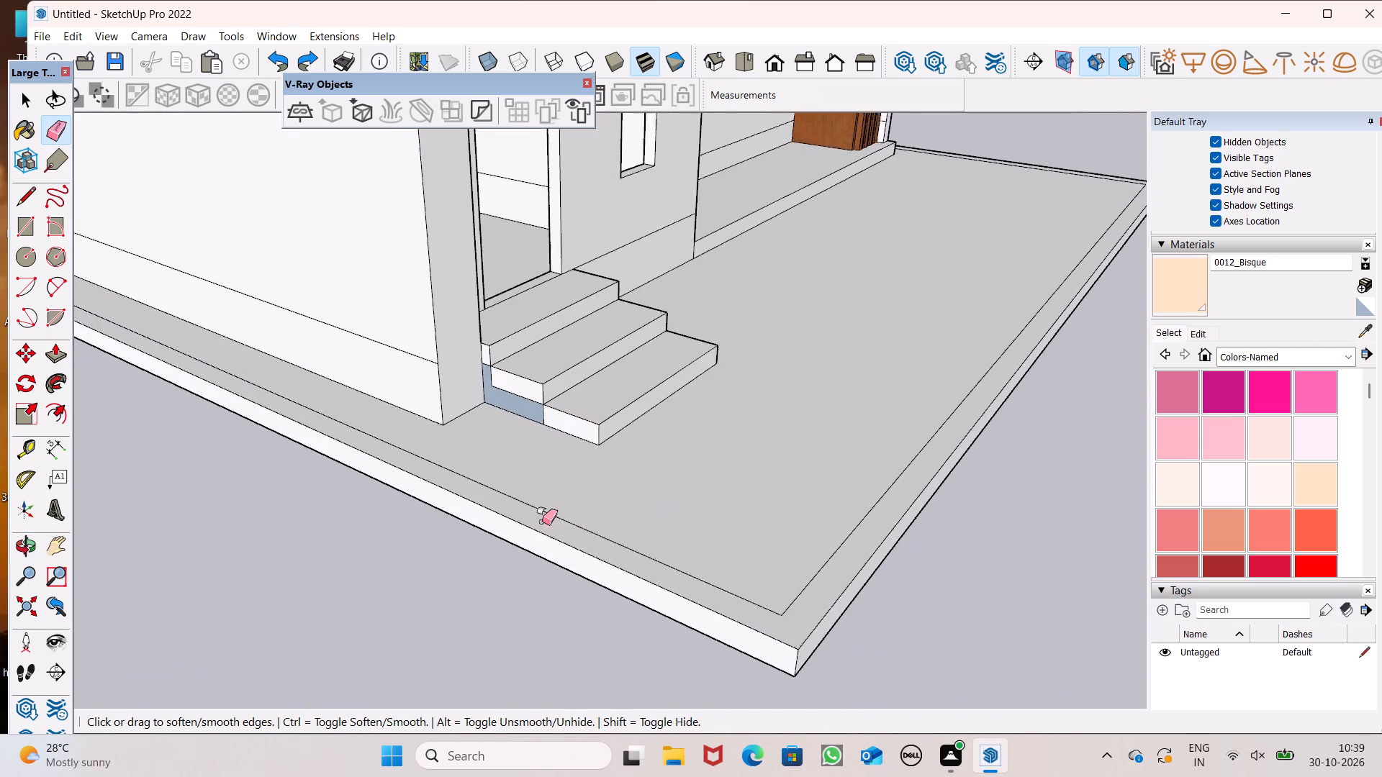
{"action": "scroll", "coordinate": [542, 522], "scroll_direction": "up", "scroll_amount": 4}
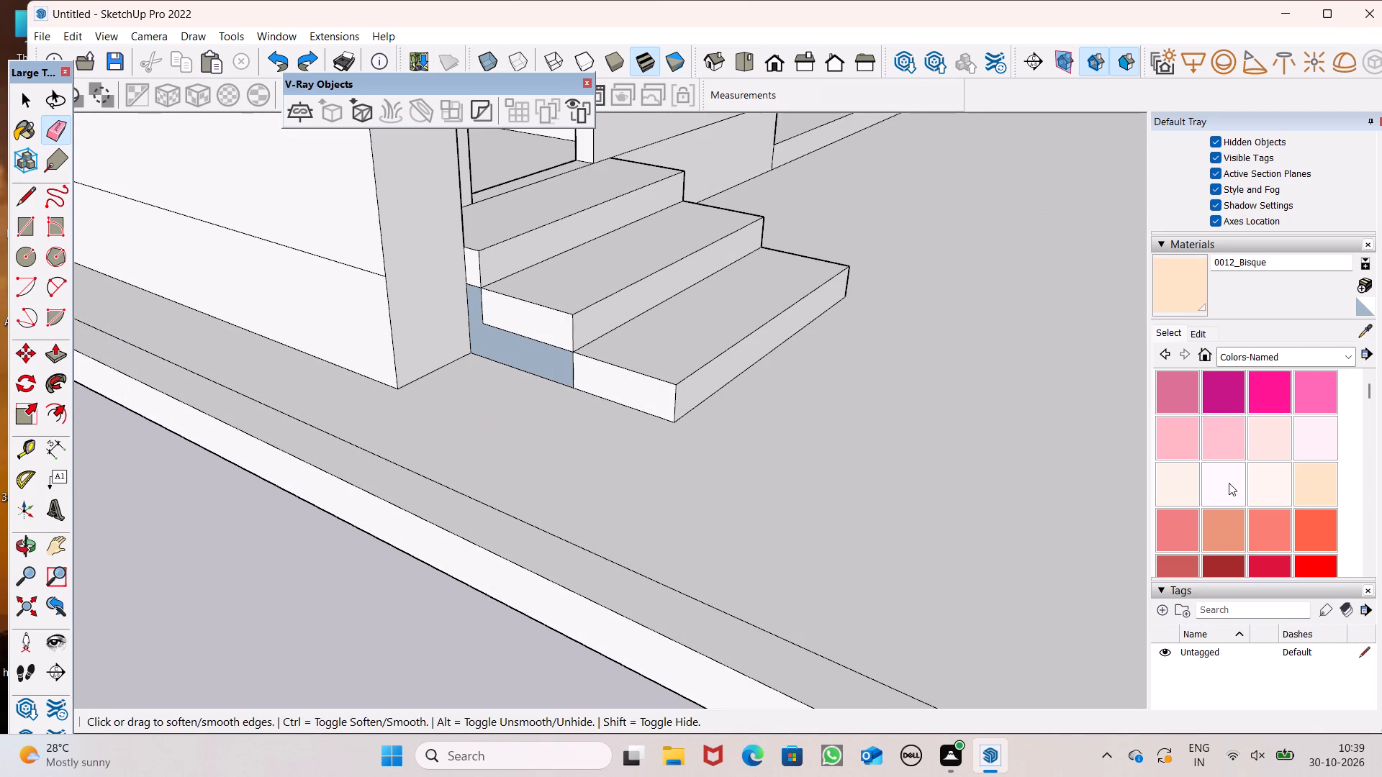
{"action": "left_click_drag", "start_coordinate": [1229, 494], "coordinate": [1213, 488]}
Push/Pull the closing face beneath the top step, beside the facade wall, about 6' 7 3/4" to the steps' exposed end.
{"action": "middle_click_drag", "start_coordinate": [1024, 375], "coordinate": [35, 220]}
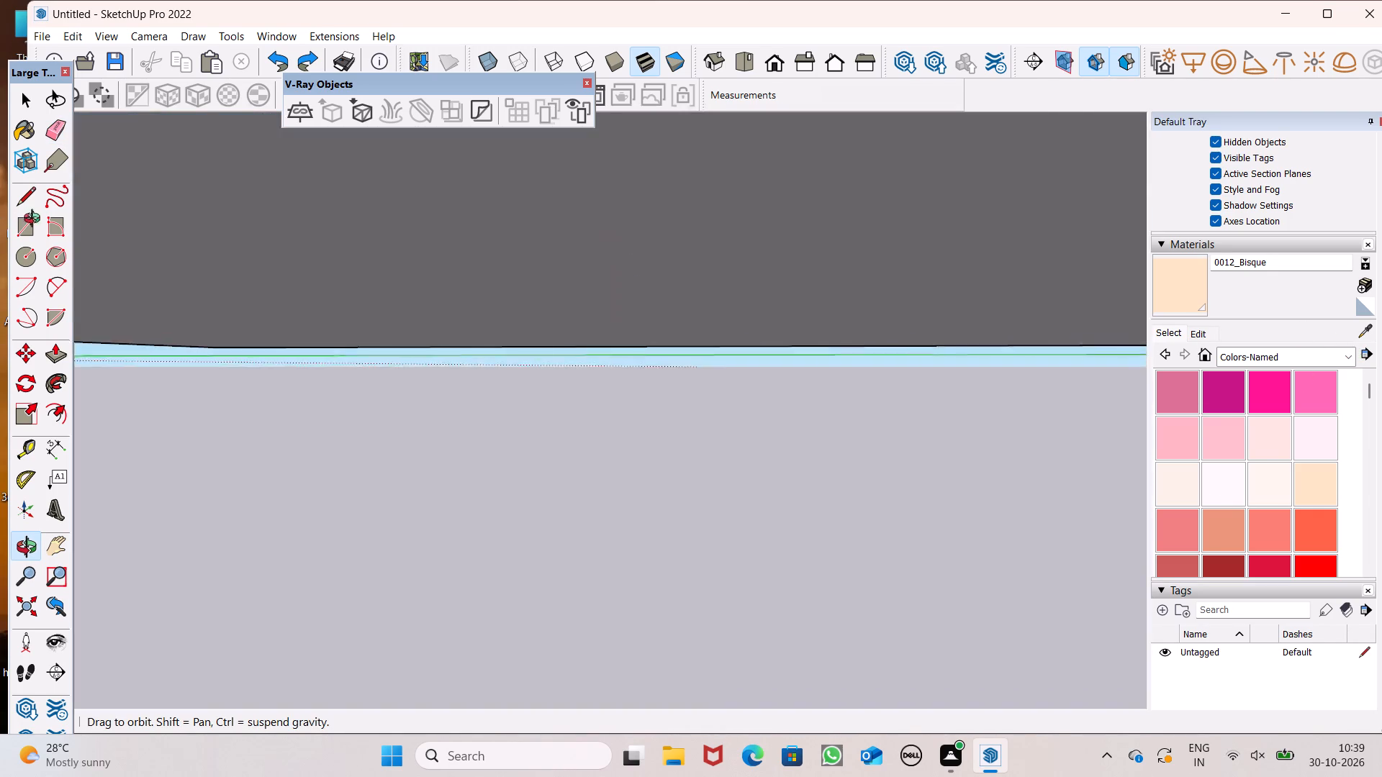
{"action": "middle_click_drag", "start_coordinate": [35, 220], "coordinate": [112, 264]}
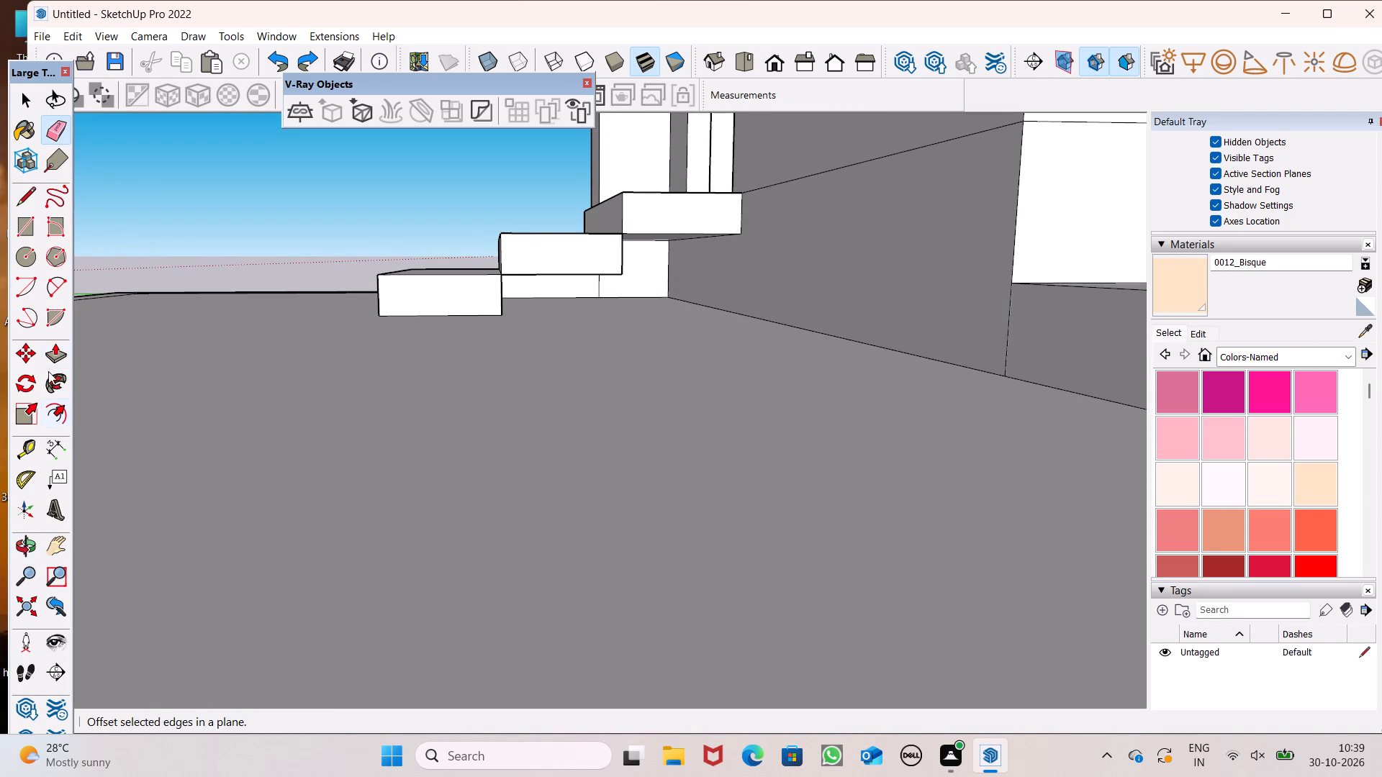
{"action": "left_click", "coordinate": [50, 364]}
{"action": "scroll", "coordinate": [814, 320], "scroll_direction": "up", "scroll_amount": 6}
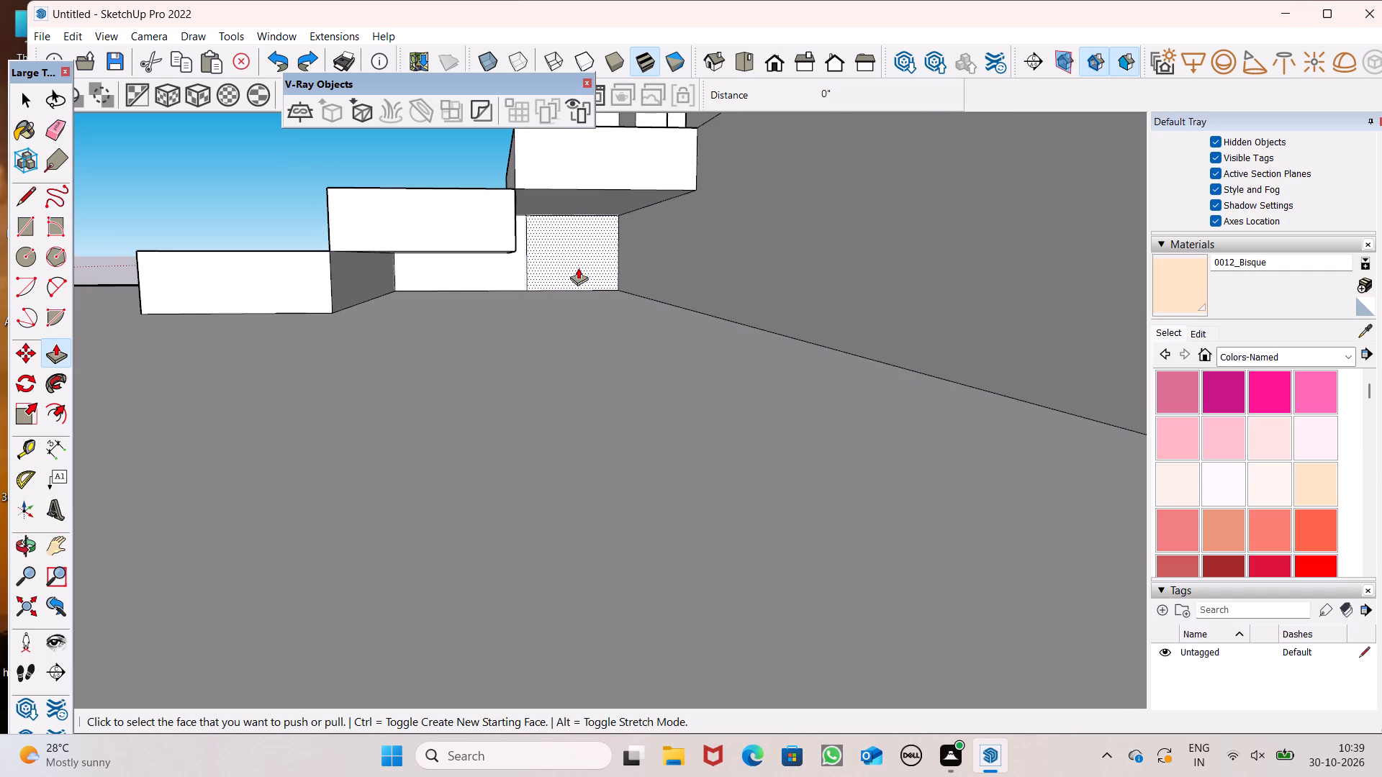
{"action": "left_click_drag", "start_coordinate": [577, 270], "coordinate": [523, 177]}
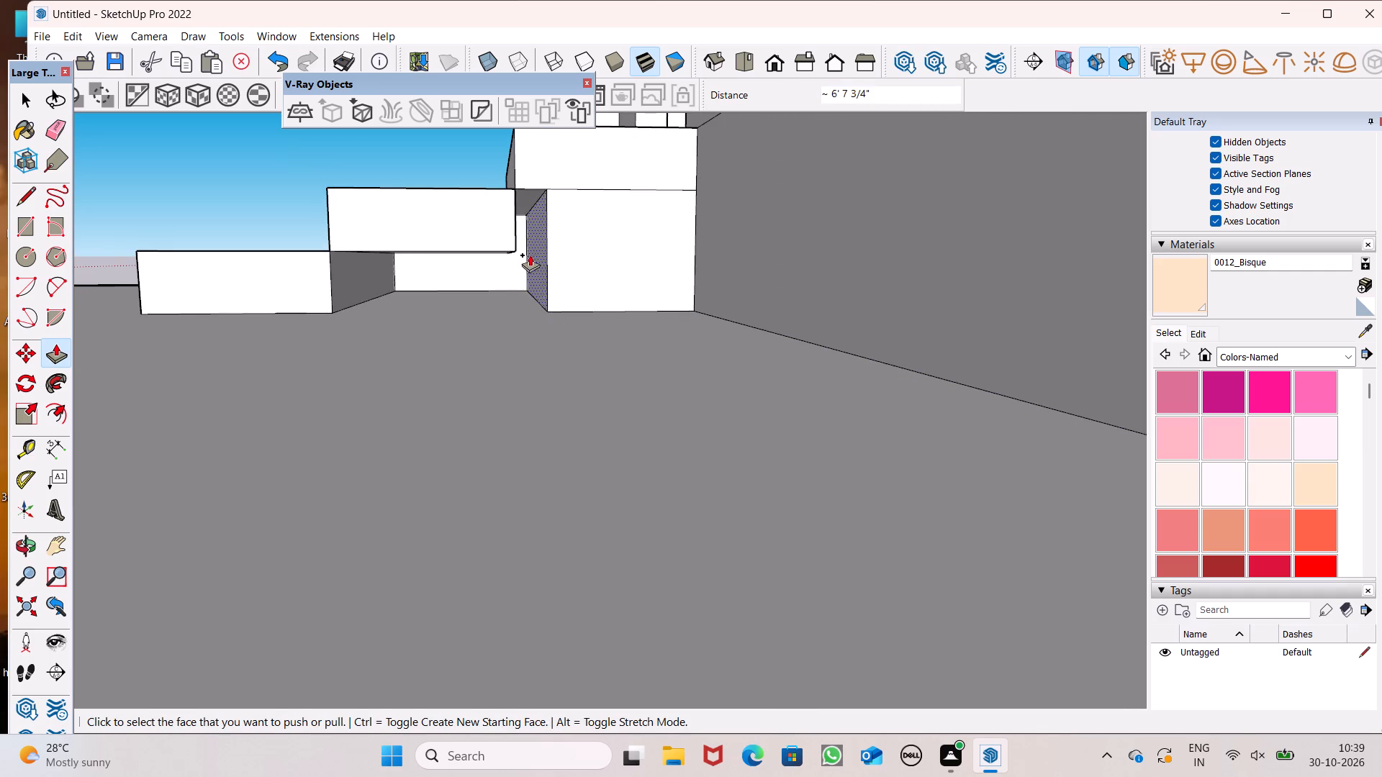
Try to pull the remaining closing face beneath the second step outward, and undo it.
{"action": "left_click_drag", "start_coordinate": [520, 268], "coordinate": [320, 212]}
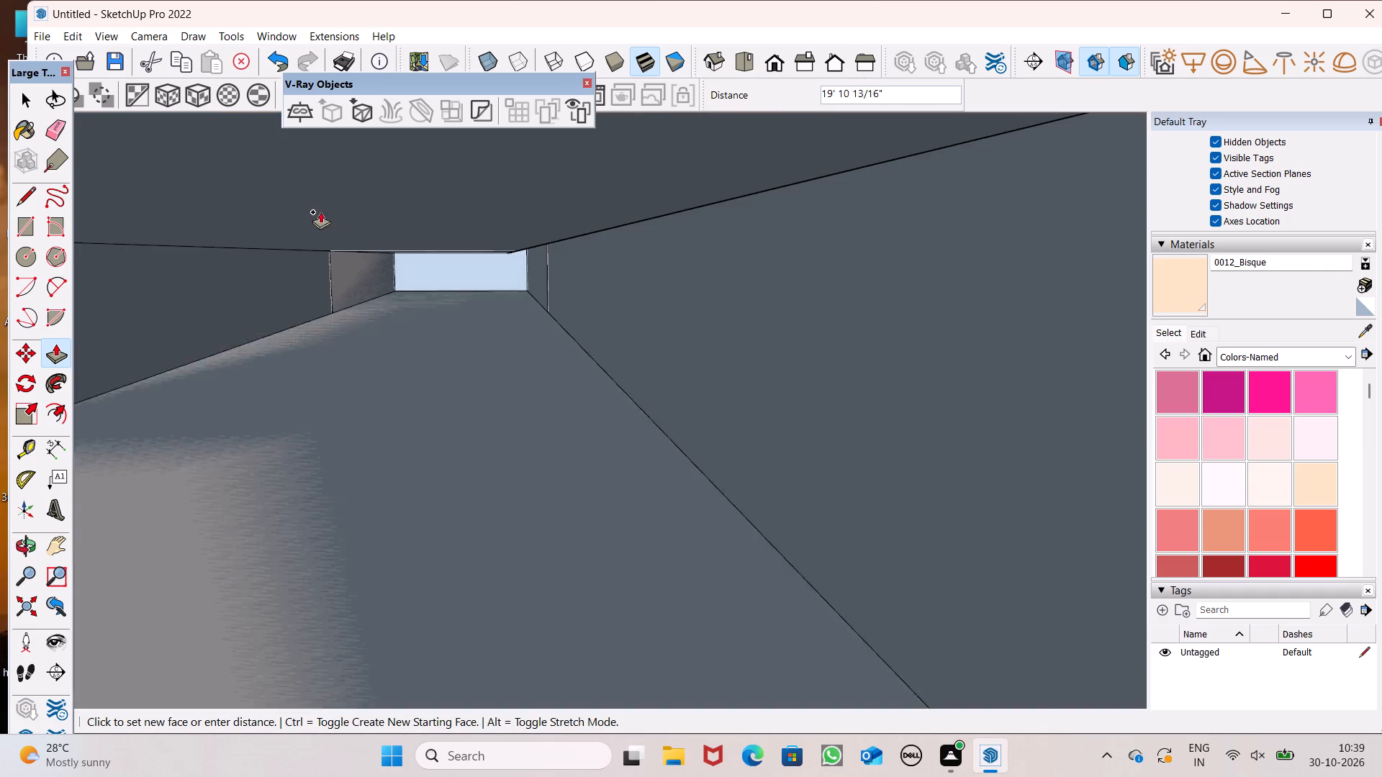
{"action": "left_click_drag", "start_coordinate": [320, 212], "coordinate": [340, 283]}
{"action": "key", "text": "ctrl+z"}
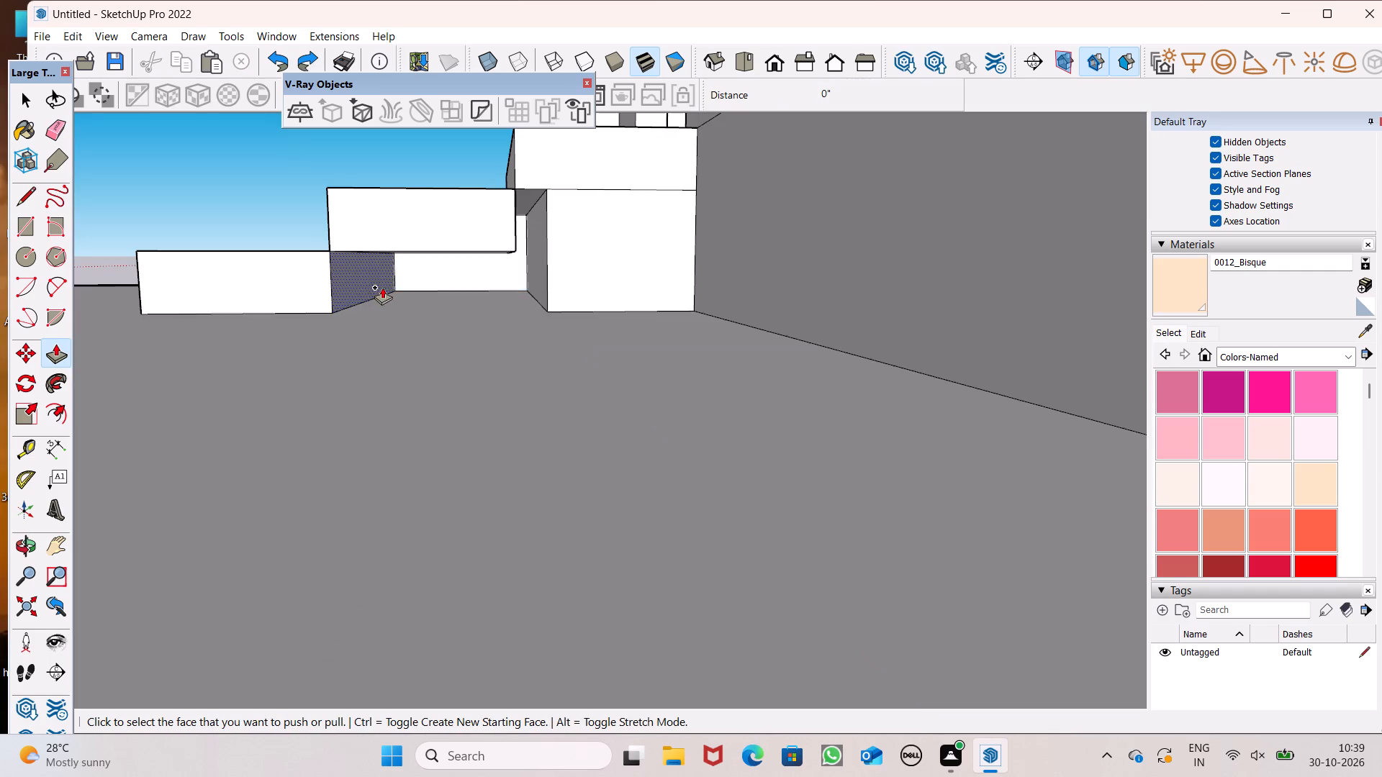
Push/Pull the remaining closing face beneath the second step about 6' 7 3/4", flush with the filled block and the steps' exposed end.
{"action": "left_click_drag", "start_coordinate": [417, 273], "coordinate": [558, 302]}
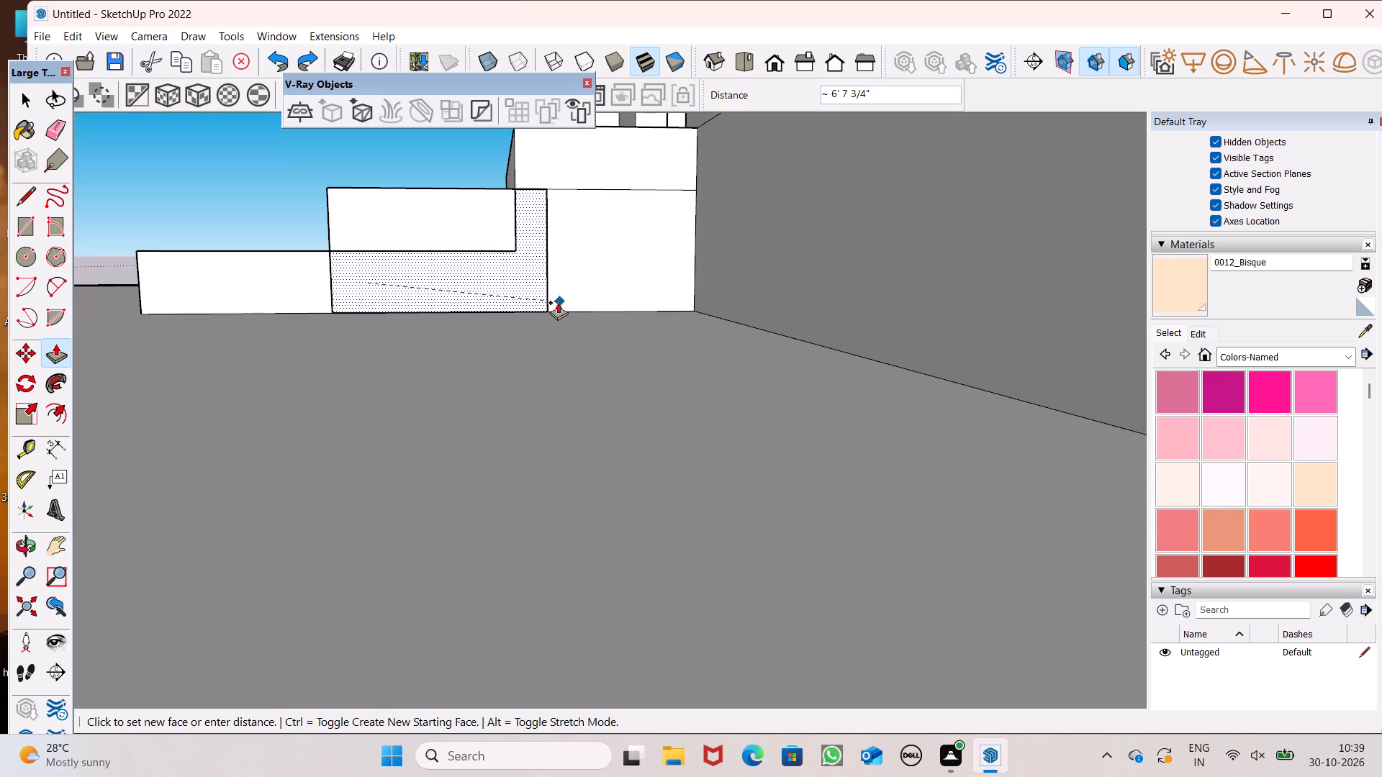
{"action": "left_click_drag", "start_coordinate": [558, 302], "coordinate": [554, 296]}
Erase the leftover seam edges on the entrance stair's exposed end face, leaving one continuous stepped profile.
{"action": "scroll", "coordinate": [520, 247], "scroll_direction": "down", "scroll_amount": 7}
{"action": "middle_click_drag", "start_coordinate": [528, 299], "coordinate": [572, 277]}
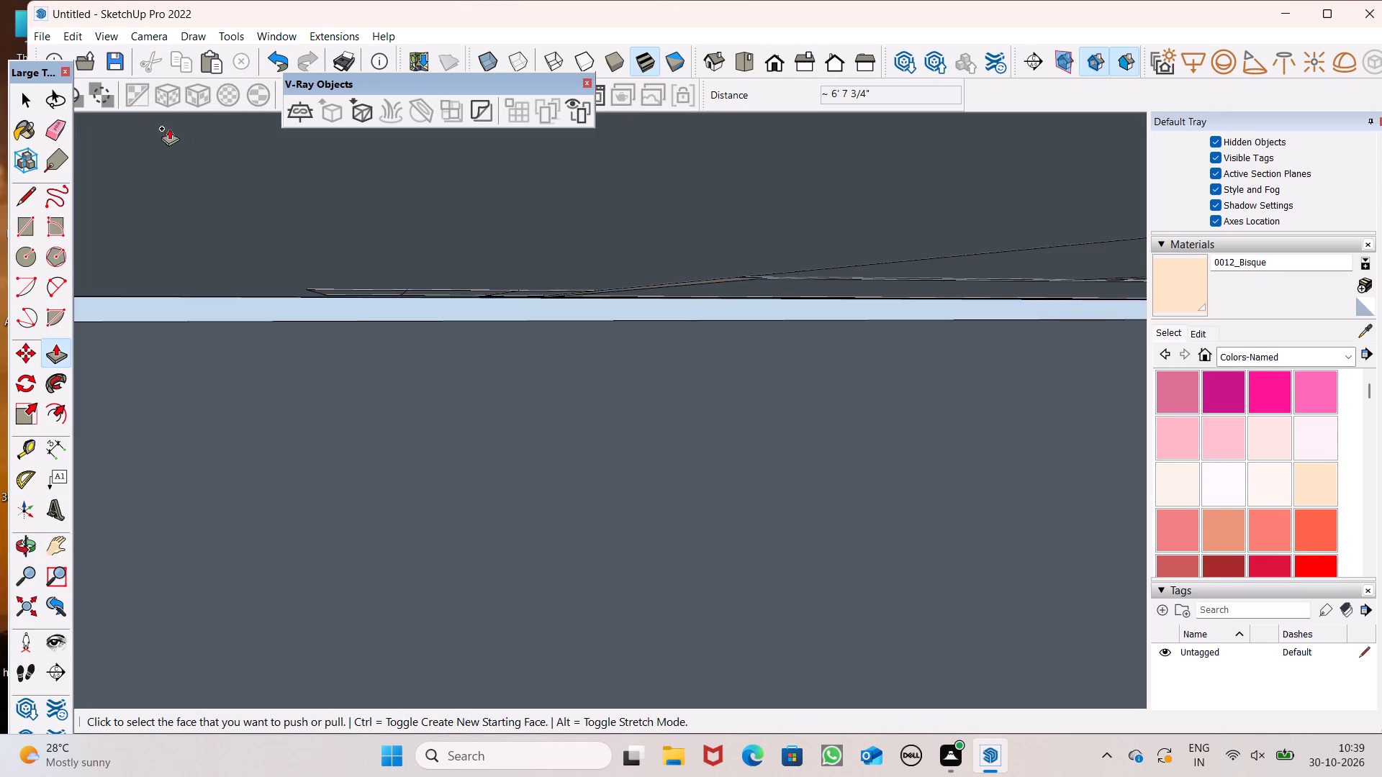
{"action": "left_click", "coordinate": [65, 137]}
{"action": "scroll", "coordinate": [415, 319], "scroll_direction": "down", "scroll_amount": 6}
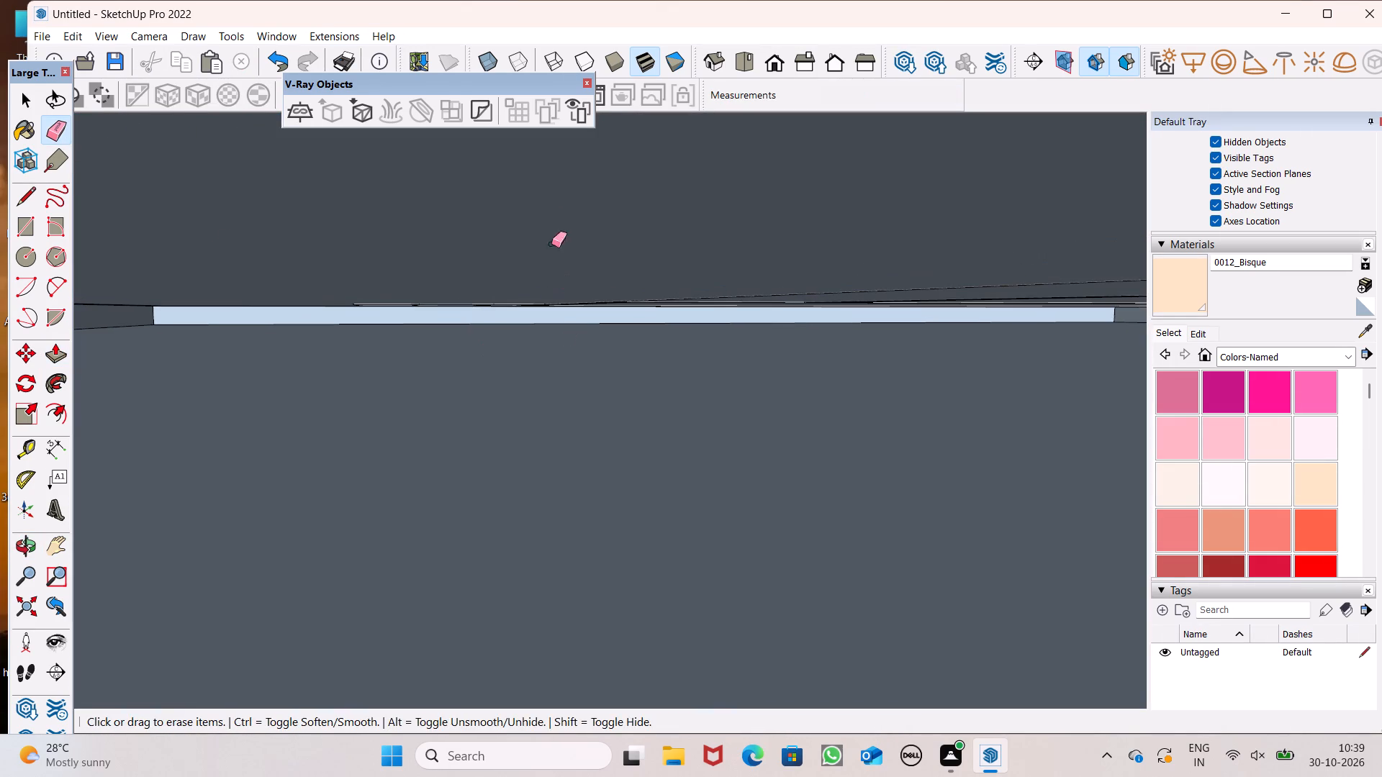
{"action": "left_click", "coordinate": [772, 63]}
{"action": "scroll", "coordinate": [770, 379], "scroll_direction": "down", "scroll_amount": 5}
{"action": "middle_click_drag", "start_coordinate": [510, 370], "coordinate": [498, 403]}
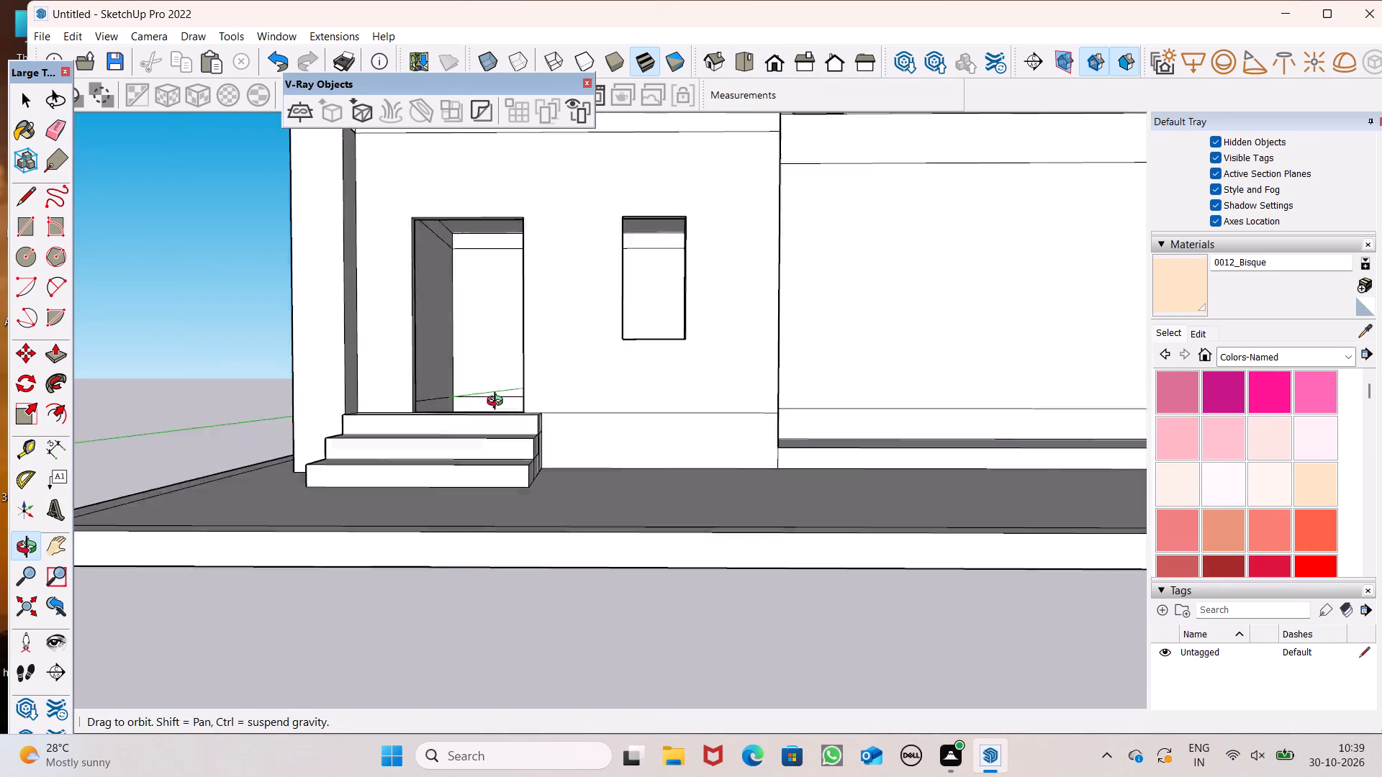
{"action": "middle_click_drag", "start_coordinate": [498, 403], "coordinate": [432, 491]}
{"action": "scroll", "coordinate": [469, 541], "scroll_direction": "up", "scroll_amount": 8}
{"action": "left_click_drag", "start_coordinate": [464, 522], "coordinate": [457, 594]}
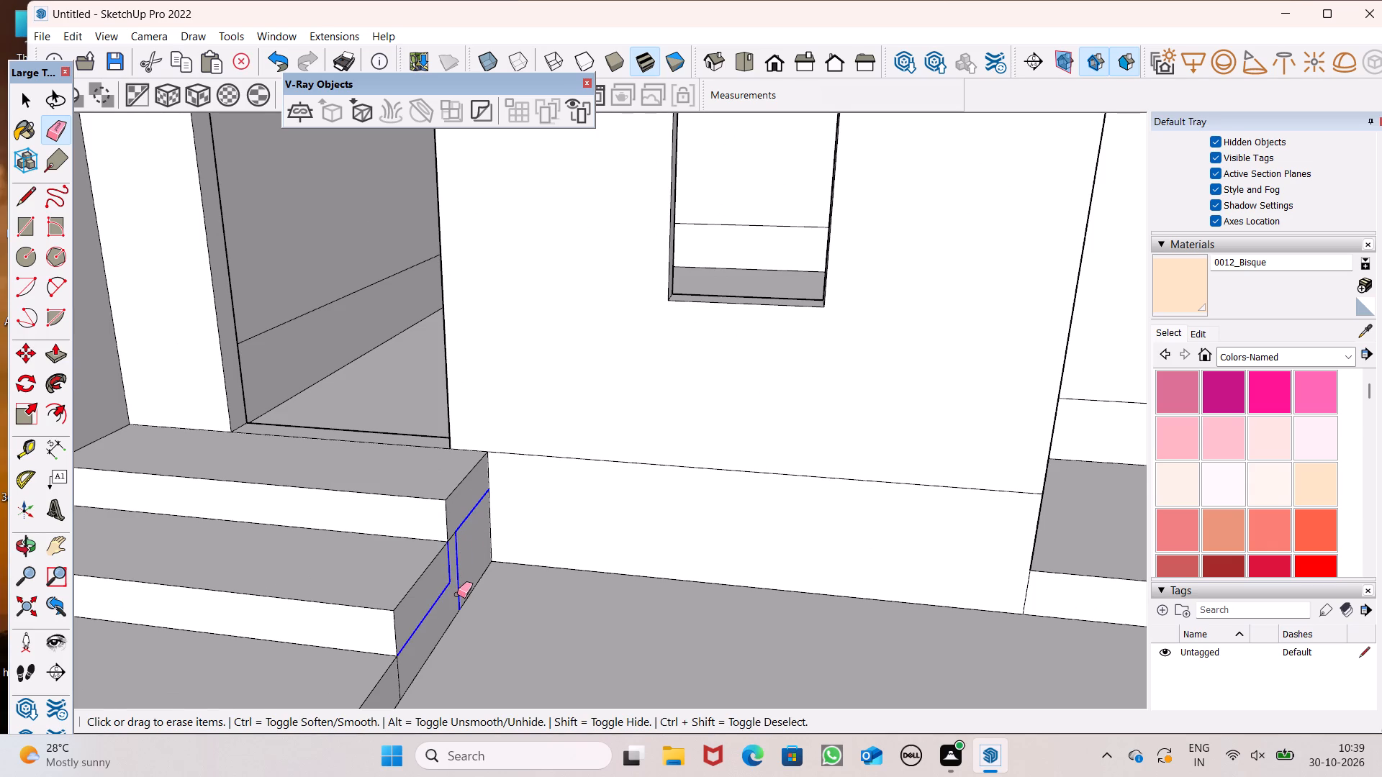
{"action": "left_click_drag", "start_coordinate": [457, 594], "coordinate": [456, 595]}
{"action": "scroll", "coordinate": [476, 460], "scroll_direction": "down", "scroll_amount": 7}
{"action": "middle_click_drag", "start_coordinate": [466, 538], "coordinate": [362, 541]}
{"action": "scroll", "coordinate": [387, 558], "scroll_direction": "up", "scroll_amount": 6}
{"action": "left_click_drag", "start_coordinate": [405, 550], "coordinate": [405, 547]}
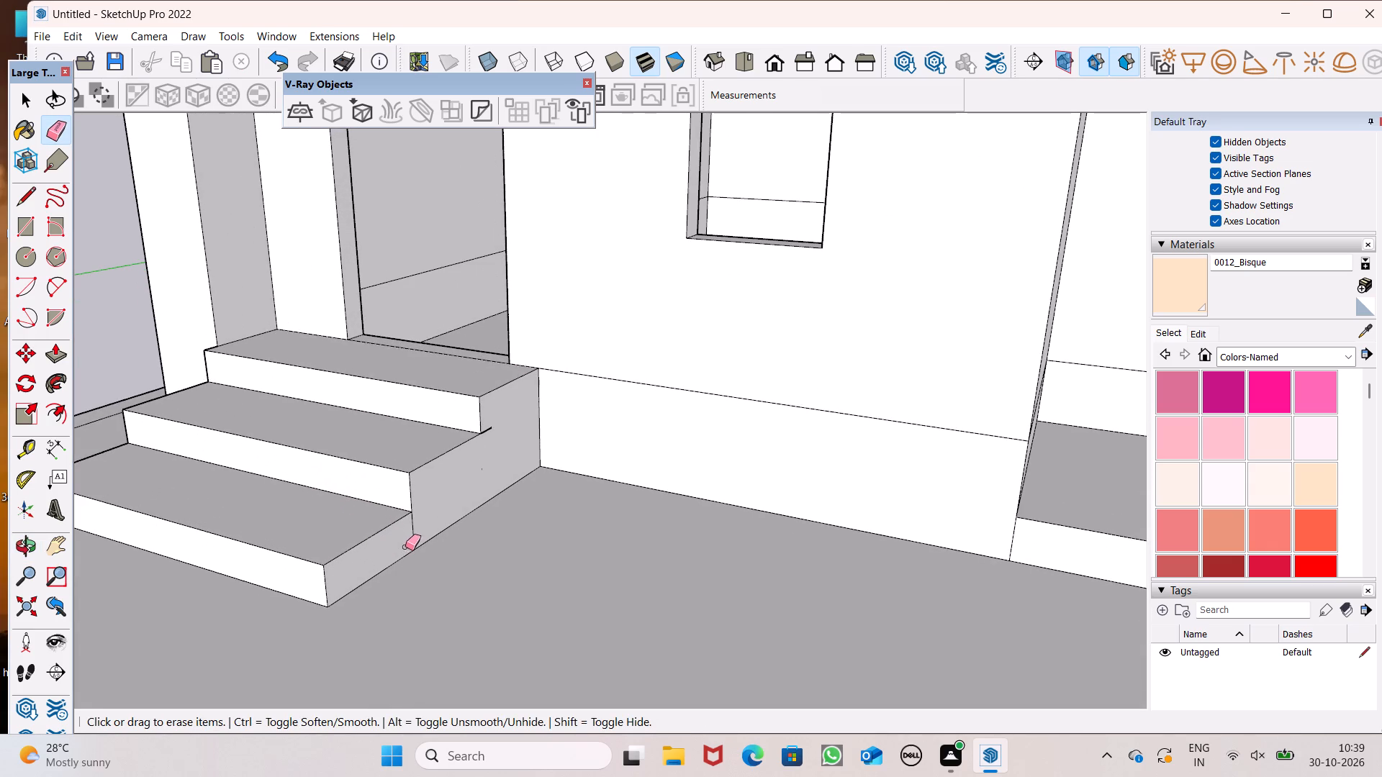
{"action": "left_click_drag", "start_coordinate": [405, 547], "coordinate": [416, 515]}
{"action": "left_click_drag", "start_coordinate": [491, 424], "coordinate": [490, 432]}
Erase the leftover seam edges on the entrance stair's opposite end face, beside the projecting wall.
{"action": "scroll", "coordinate": [493, 402], "scroll_direction": "down", "scroll_amount": 5}
{"action": "middle_click_drag", "start_coordinate": [385, 418], "coordinate": [407, 435]}
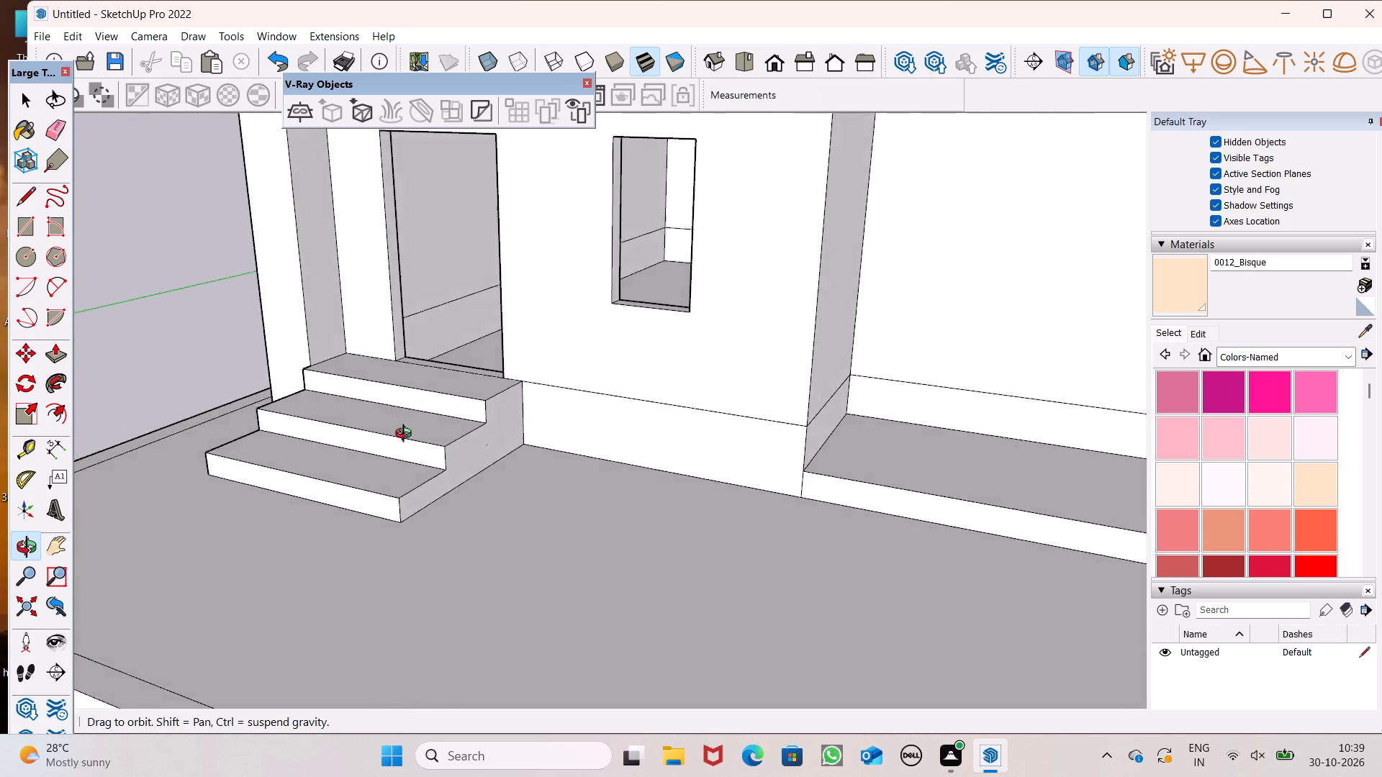
{"action": "middle_click_drag", "start_coordinate": [407, 435], "coordinate": [857, 347]}
{"action": "scroll", "coordinate": [386, 537], "scroll_direction": "up", "scroll_amount": 2}
{"action": "scroll", "coordinate": [423, 511], "scroll_direction": "down", "scroll_amount": 1}
{"action": "scroll", "coordinate": [427, 506], "scroll_direction": "up", "scroll_amount": 4}
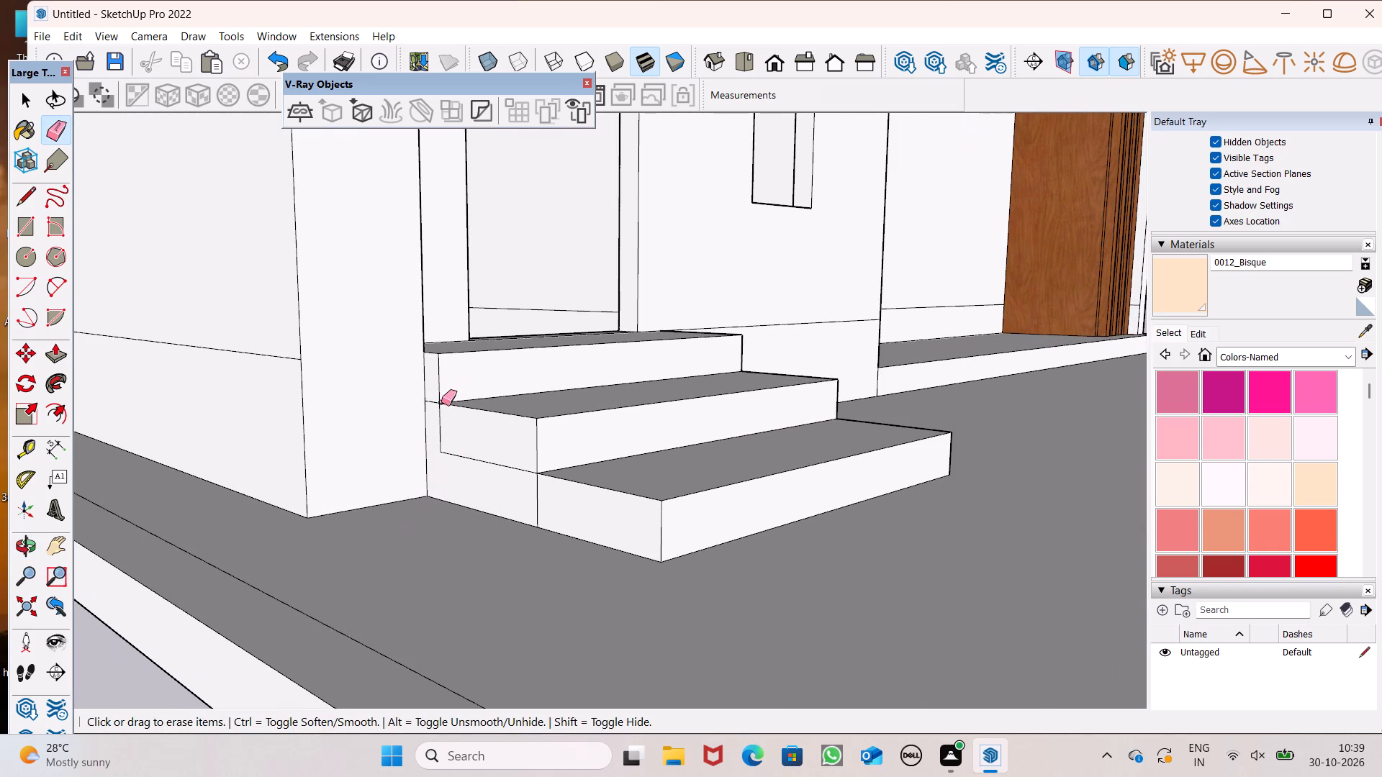
{"action": "left_click_drag", "start_coordinate": [433, 401], "coordinate": [433, 409]}
{"action": "left_click_drag", "start_coordinate": [446, 430], "coordinate": [441, 439]}
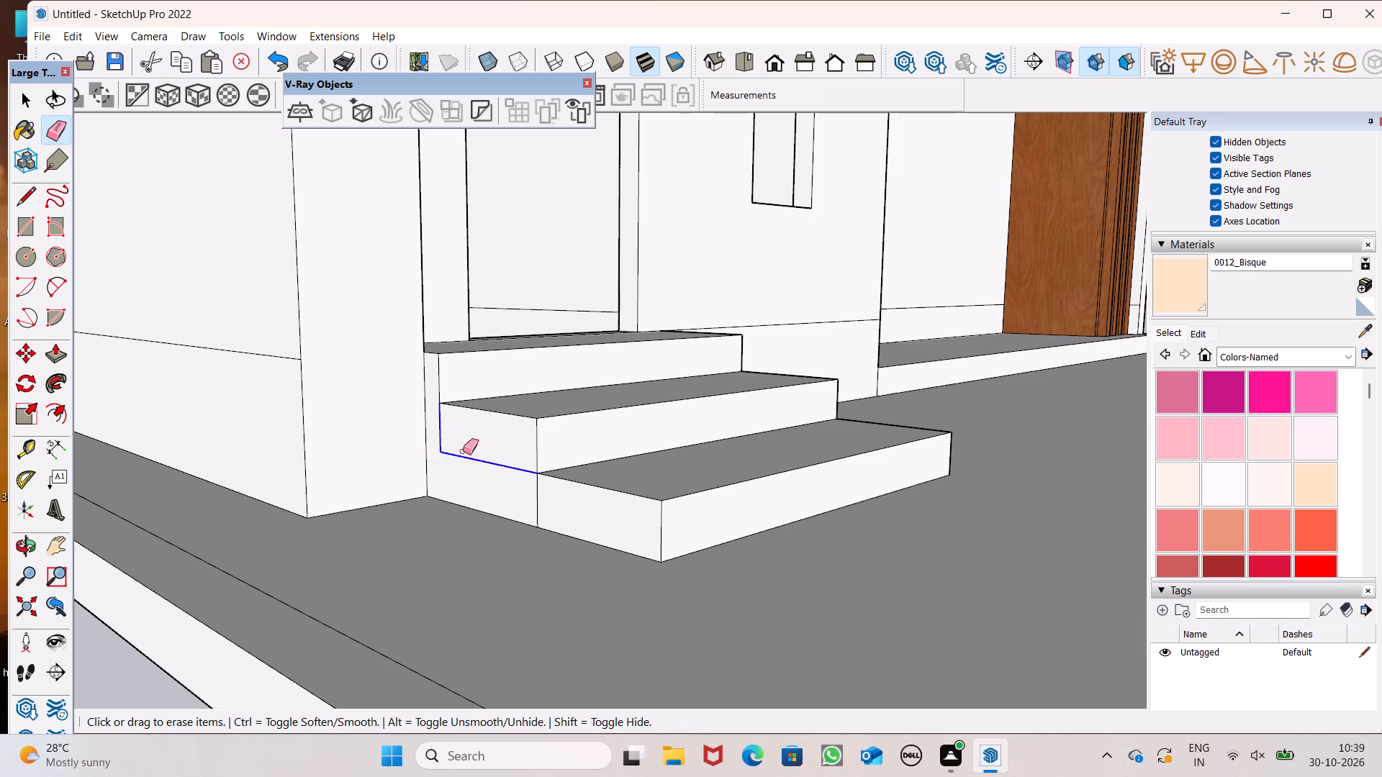
{"action": "left_click_drag", "start_coordinate": [533, 508], "coordinate": [555, 512]}
Examine the cleaned entrance stair, the whole house front and the open ground beside the house.
{"action": "scroll", "coordinate": [501, 411], "scroll_direction": "down", "scroll_amount": 6}
{"action": "middle_click_drag", "start_coordinate": [556, 507], "coordinate": [244, 596]}
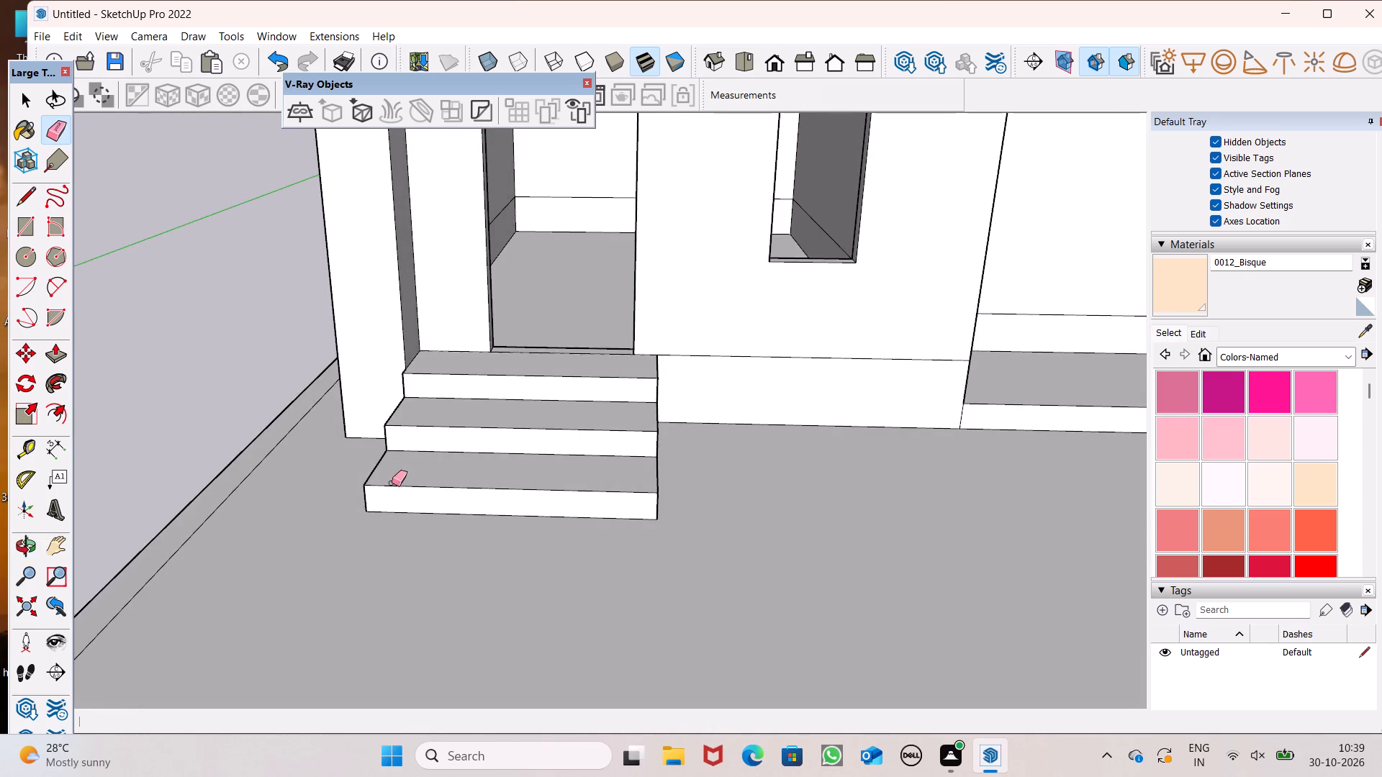
{"action": "scroll", "coordinate": [392, 482], "scroll_direction": "down", "scroll_amount": 5}
{"action": "middle_click_drag", "start_coordinate": [348, 493], "coordinate": [456, 586]}
{"action": "scroll", "coordinate": [712, 443], "scroll_direction": "up", "scroll_amount": 8}
{"action": "scroll", "coordinate": [572, 373], "scroll_direction": "down", "scroll_amount": 3}
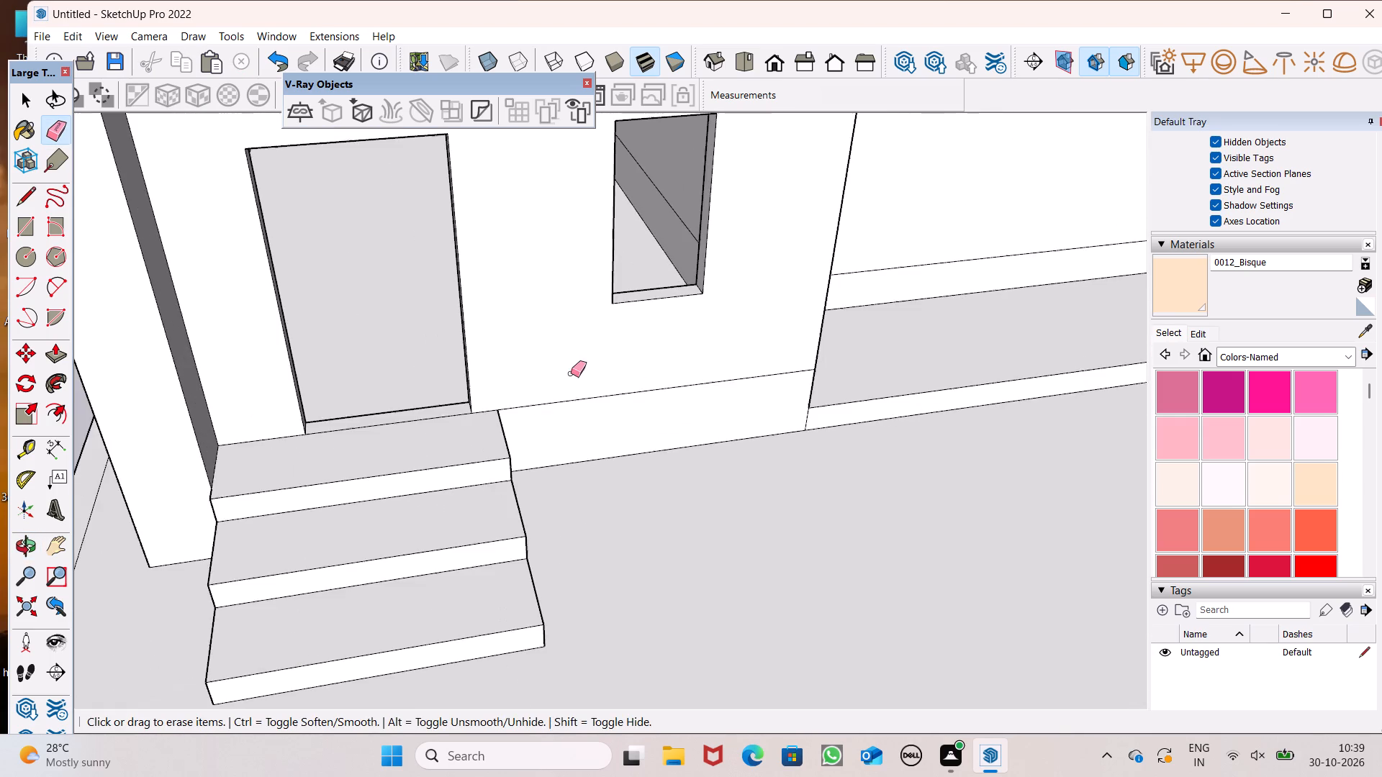
{"action": "scroll", "coordinate": [571, 373], "scroll_direction": "down", "scroll_amount": 1}
{"action": "middle_click_drag", "start_coordinate": [577, 396], "coordinate": [308, 276]}
{"action": "key", "text": "space"}
{"action": "left_click", "coordinate": [370, 408]}
{"action": "scroll", "coordinate": [340, 268], "scroll_direction": "down", "scroll_amount": 6}
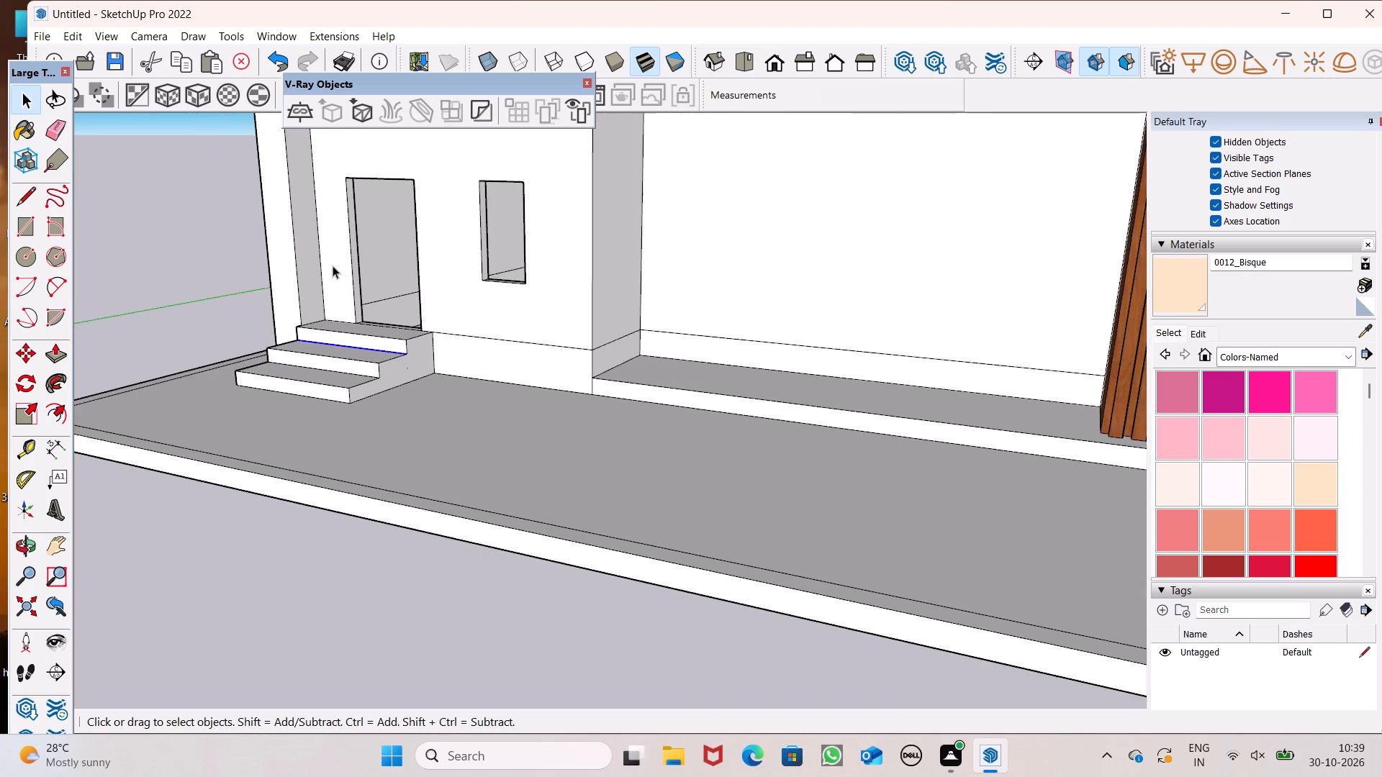
{"action": "scroll", "coordinate": [330, 262], "scroll_direction": "down", "scroll_amount": 4}
{"action": "left_click", "coordinate": [234, 281]}
{"action": "scroll", "coordinate": [234, 276], "scroll_direction": "down", "scroll_amount": 7}
{"action": "middle_click_drag", "start_coordinate": [418, 366], "coordinate": [515, 412]}
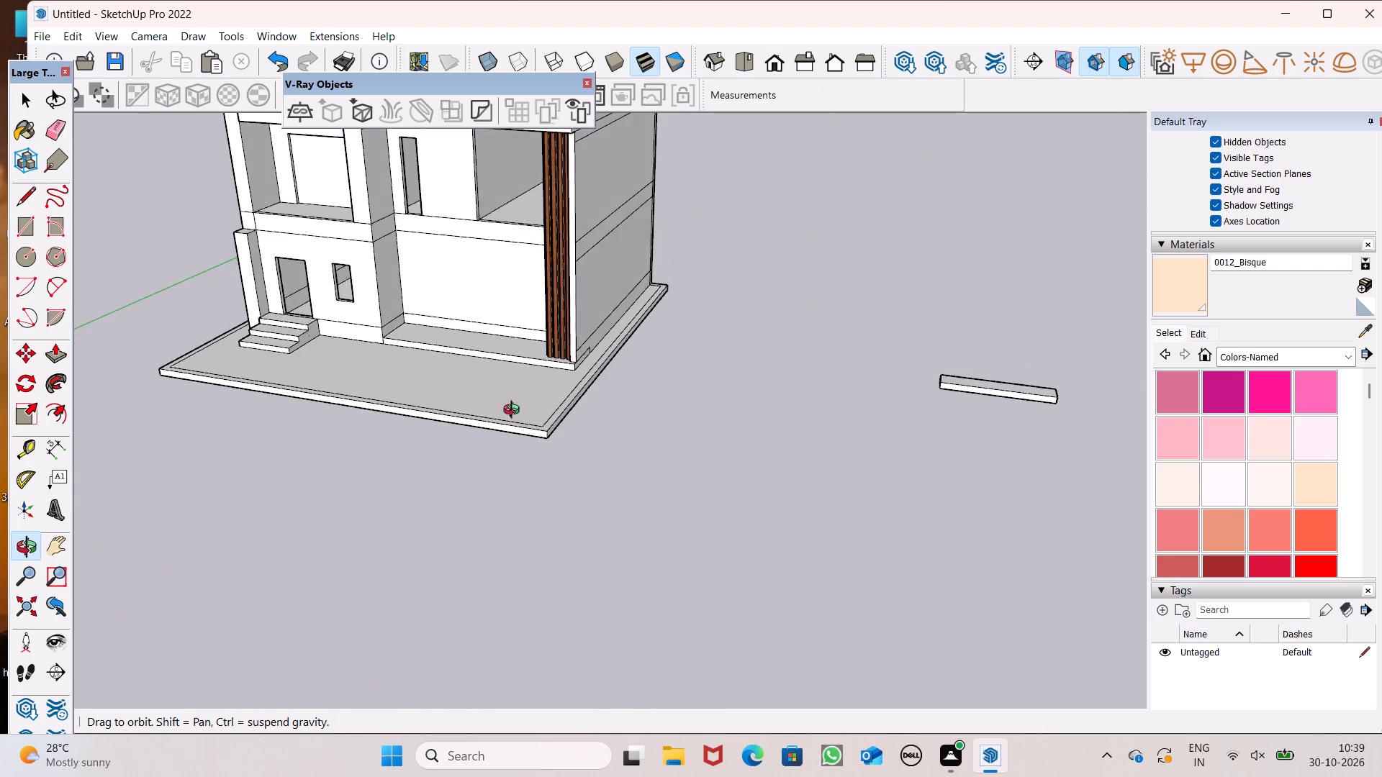
{"action": "middle_click_drag", "start_coordinate": [515, 412], "coordinate": [405, 370]}
{"action": "scroll", "coordinate": [398, 355], "scroll_direction": "up", "scroll_amount": 1}
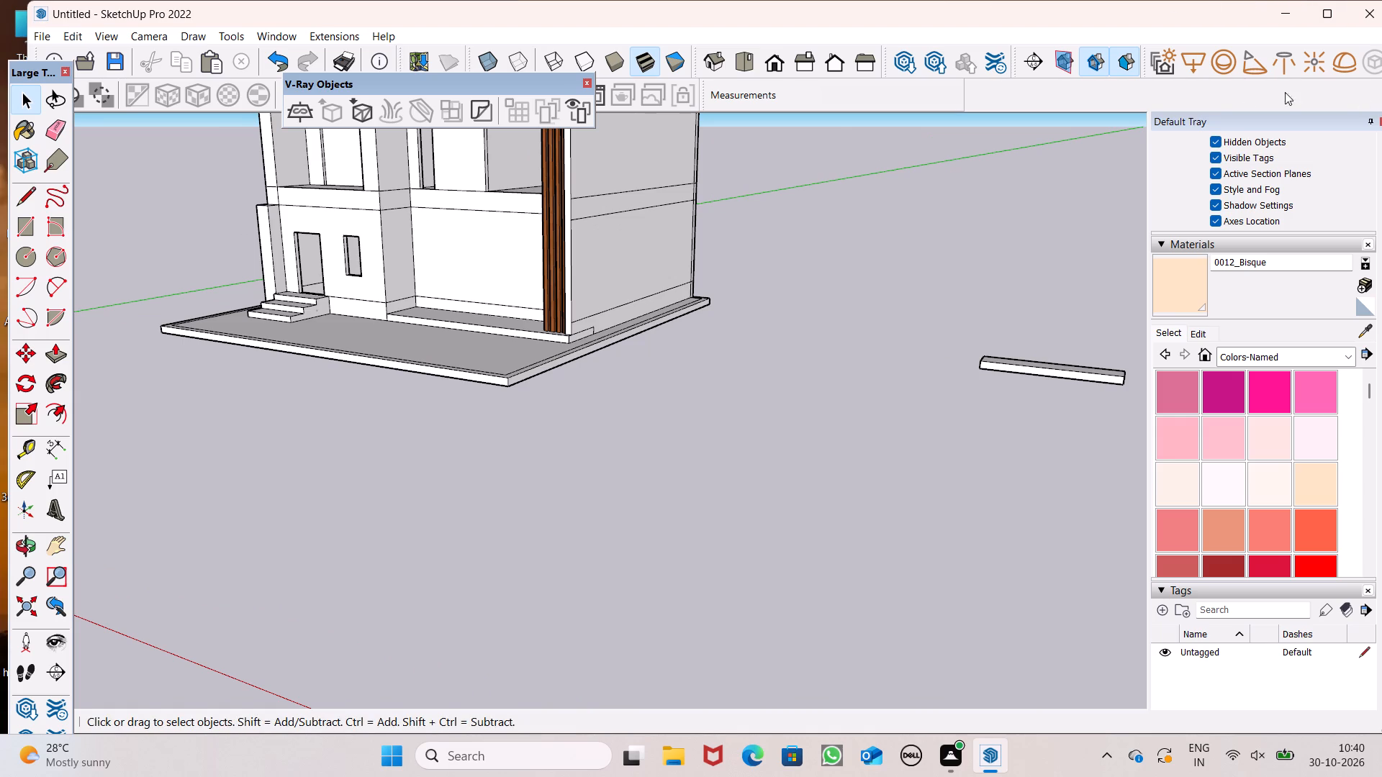
{"action": "scroll", "coordinate": [913, 159], "scroll_direction": "down", "scroll_amount": 5}
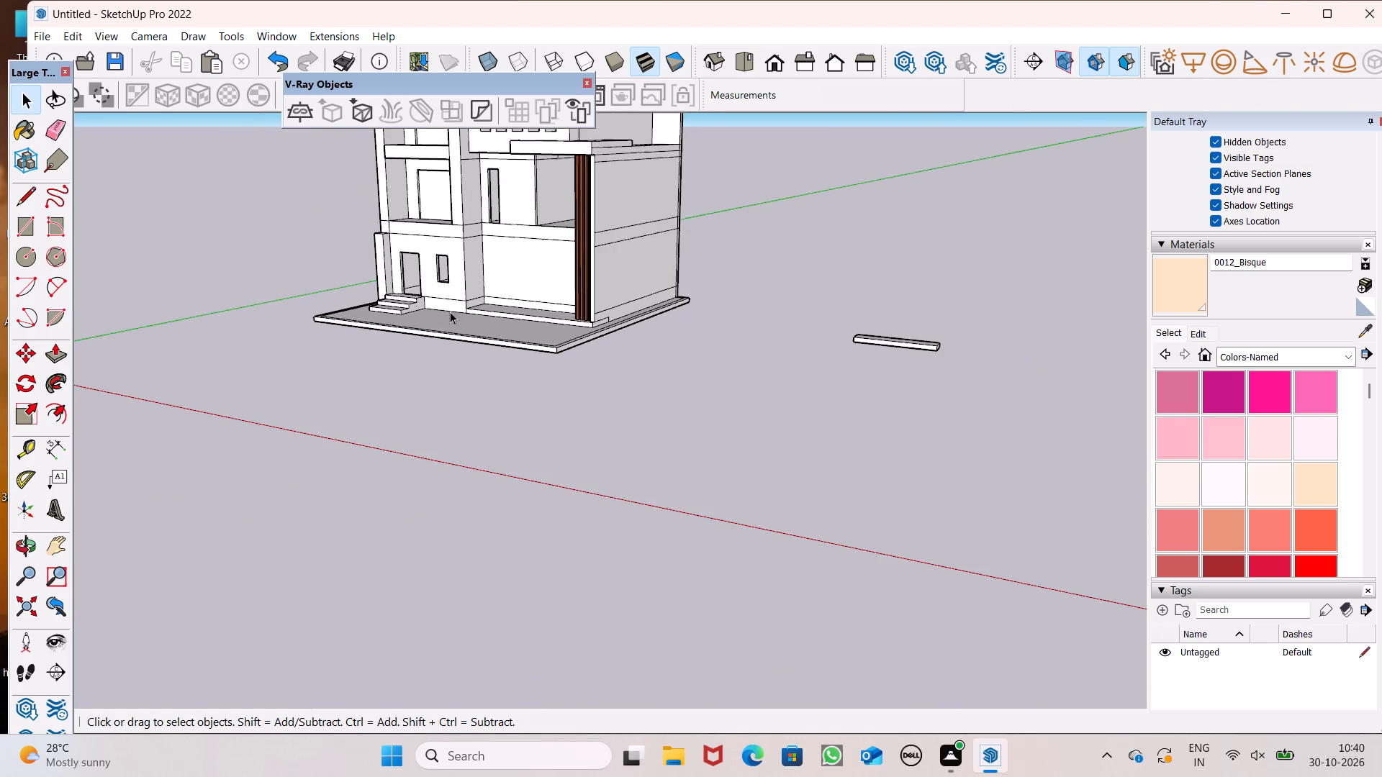
{"action": "scroll", "coordinate": [448, 279], "scroll_direction": "down", "scroll_amount": 4}
{"action": "middle_click_drag", "start_coordinate": [440, 317], "coordinate": [614, 316]}
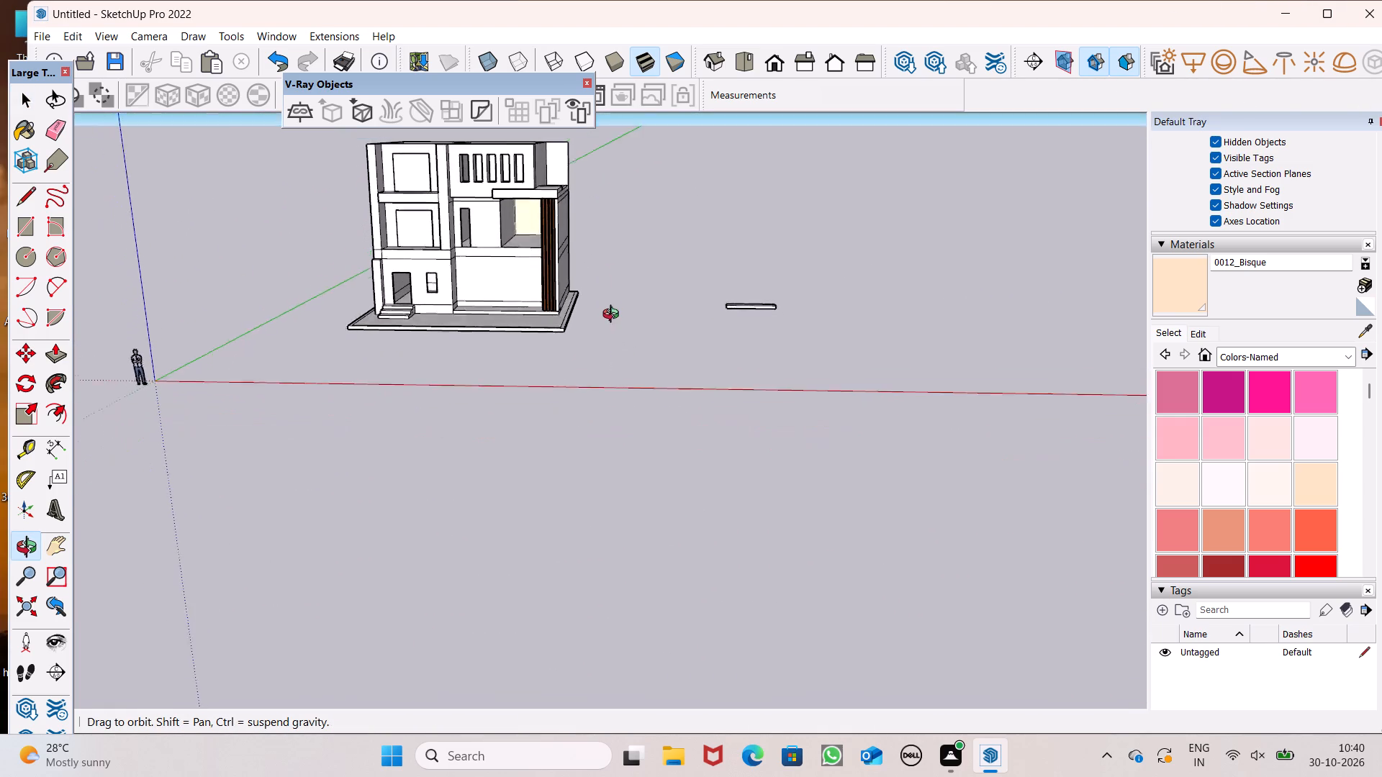
{"action": "middle_click_drag", "start_coordinate": [614, 316], "coordinate": [513, 382]}
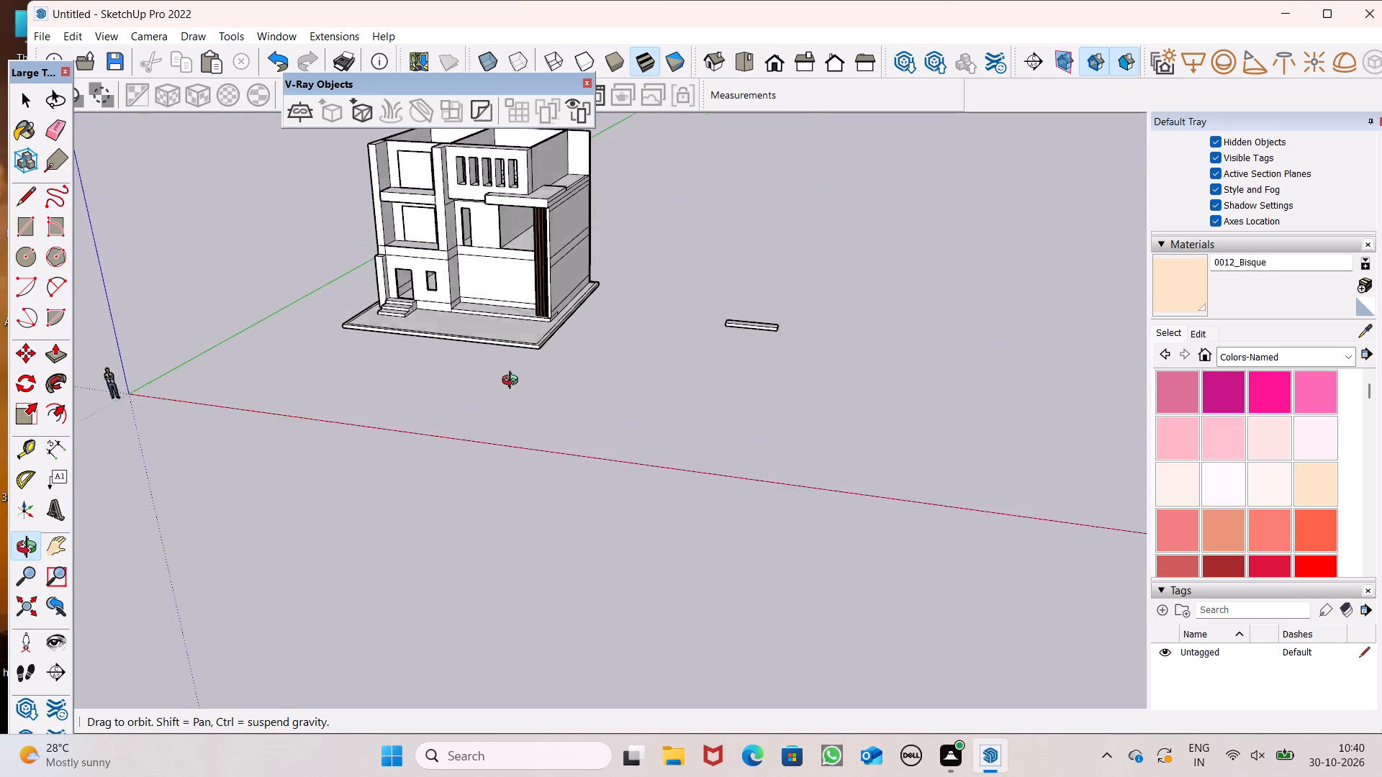
{"action": "middle_click_drag", "start_coordinate": [513, 382], "coordinate": [505, 416]}
{"action": "scroll", "coordinate": [1070, 368], "scroll_direction": "up", "scroll_amount": 7}
{"action": "scroll", "coordinate": [771, 236], "scroll_direction": "up", "scroll_amount": 2}
{"action": "scroll", "coordinate": [769, 240], "scroll_direction": "down", "scroll_amount": 2}
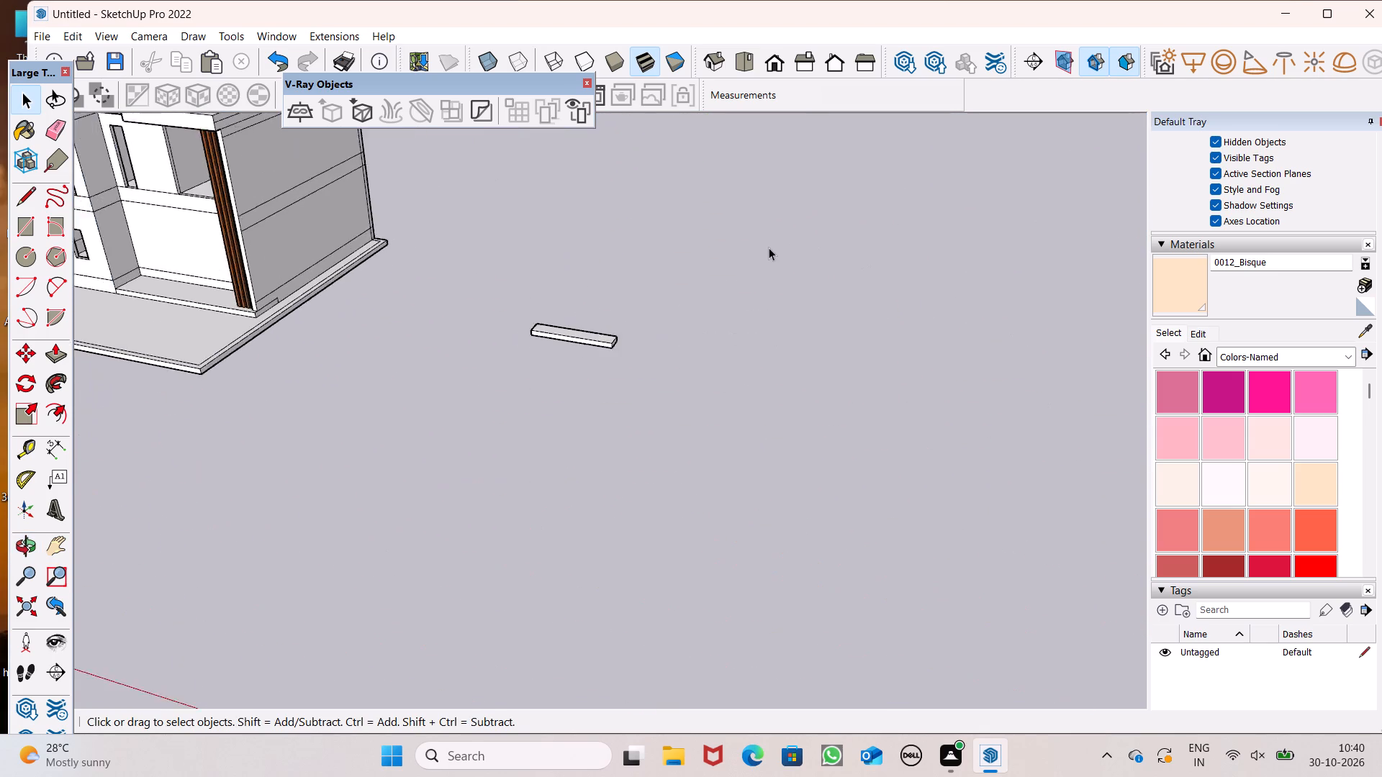
{"action": "scroll", "coordinate": [769, 247], "scroll_direction": "down", "scroll_amount": 3}
{"action": "middle_click_drag", "start_coordinate": [610, 288], "coordinate": [657, 288]}
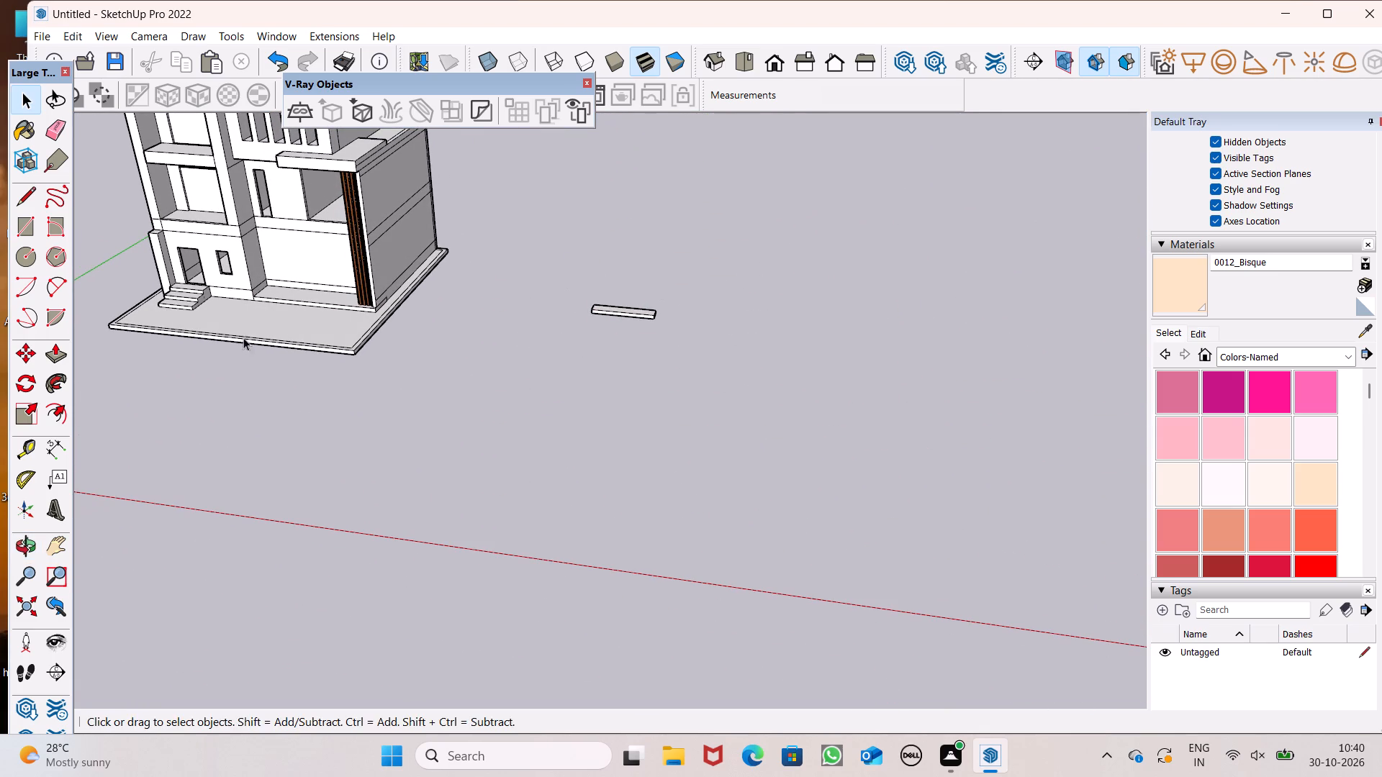
Draw a 3' by 1' rectangle on the open ground between the house and the loose long block.
{"action": "left_click", "coordinate": [32, 230]}
{"action": "middle_click_drag", "start_coordinate": [719, 410], "coordinate": [720, 317]}
{"action": "scroll", "coordinate": [719, 409], "scroll_direction": "up", "scroll_amount": 1}
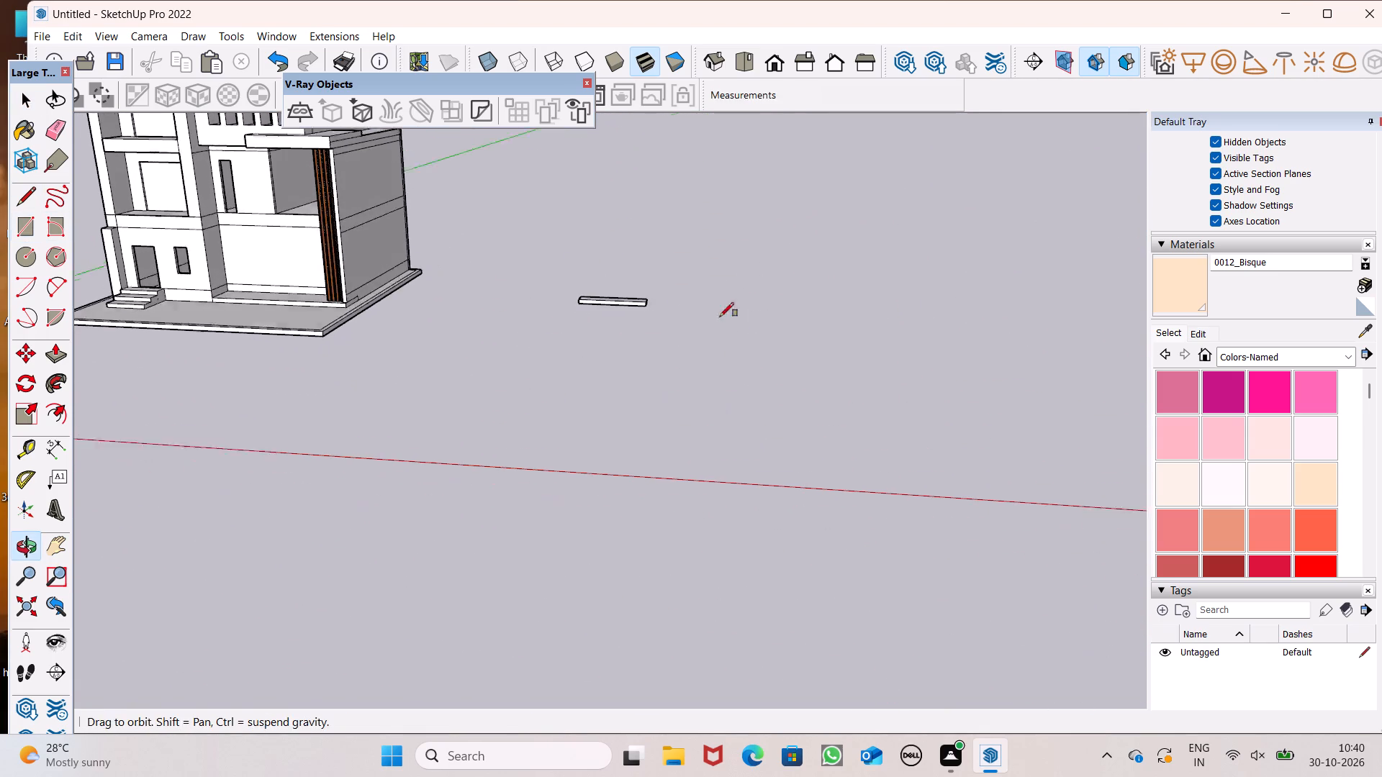
{"action": "middle_click_drag", "start_coordinate": [720, 317], "coordinate": [737, 326]}
{"action": "left_click", "coordinate": [472, 332]}
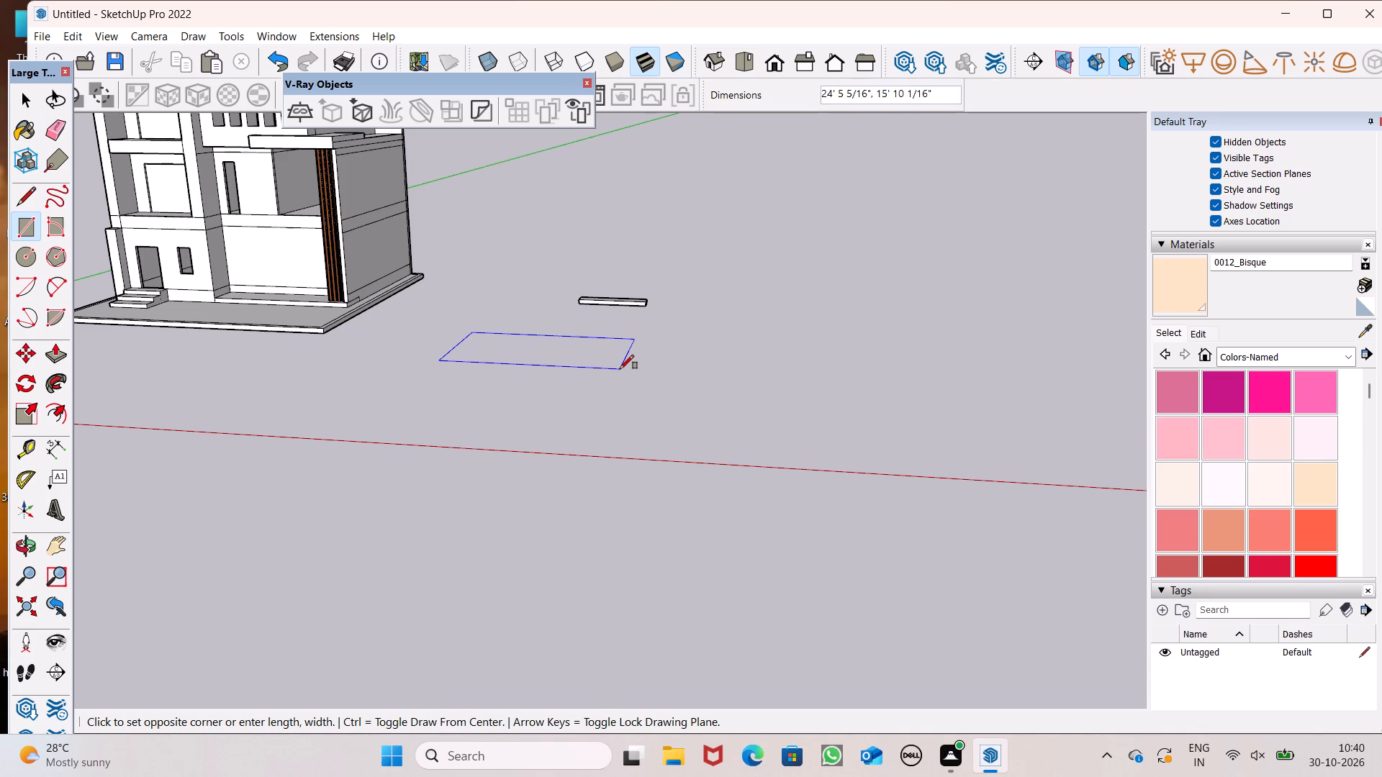
{"action": "key", "text": "3"}
{"action": "type", "text": "',1'"}
{"action": "key", "text": "Return"}
{"action": "key", "text": "space"}
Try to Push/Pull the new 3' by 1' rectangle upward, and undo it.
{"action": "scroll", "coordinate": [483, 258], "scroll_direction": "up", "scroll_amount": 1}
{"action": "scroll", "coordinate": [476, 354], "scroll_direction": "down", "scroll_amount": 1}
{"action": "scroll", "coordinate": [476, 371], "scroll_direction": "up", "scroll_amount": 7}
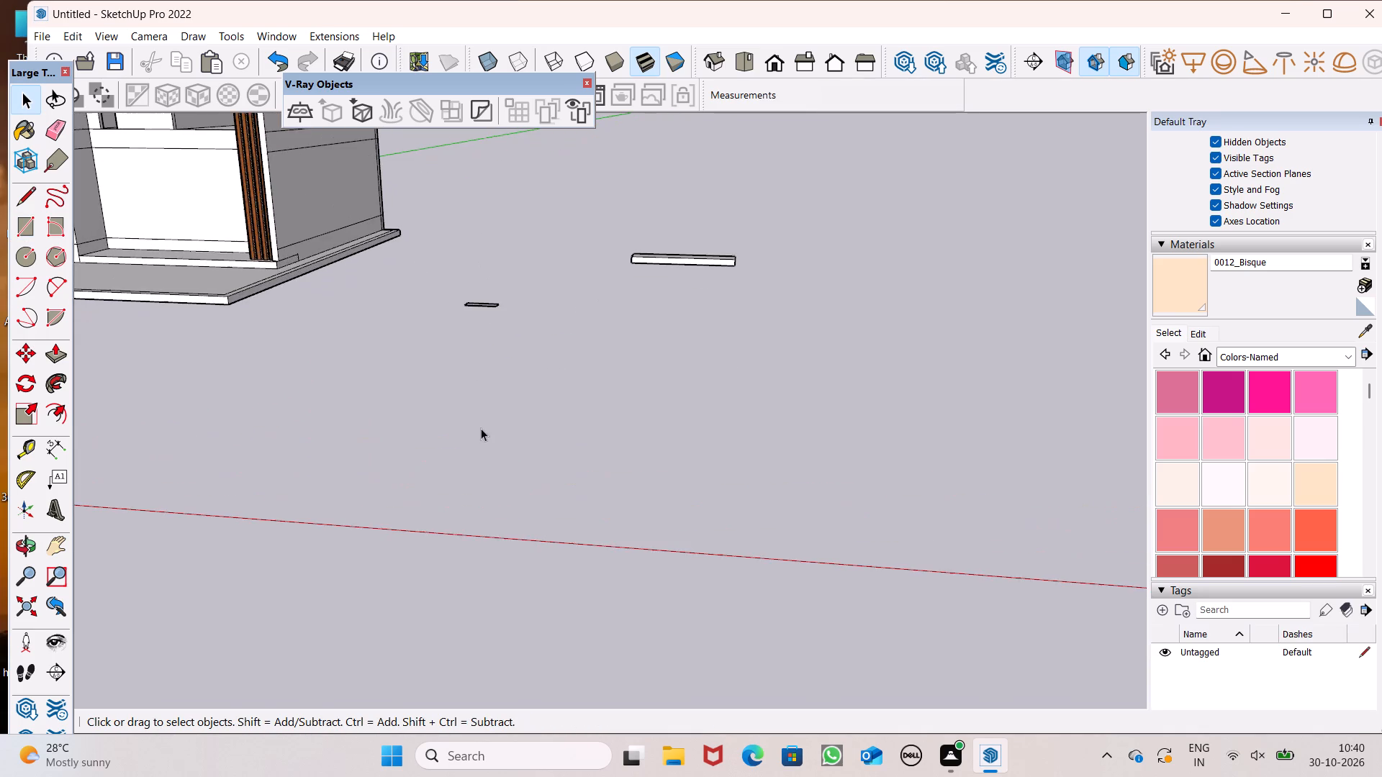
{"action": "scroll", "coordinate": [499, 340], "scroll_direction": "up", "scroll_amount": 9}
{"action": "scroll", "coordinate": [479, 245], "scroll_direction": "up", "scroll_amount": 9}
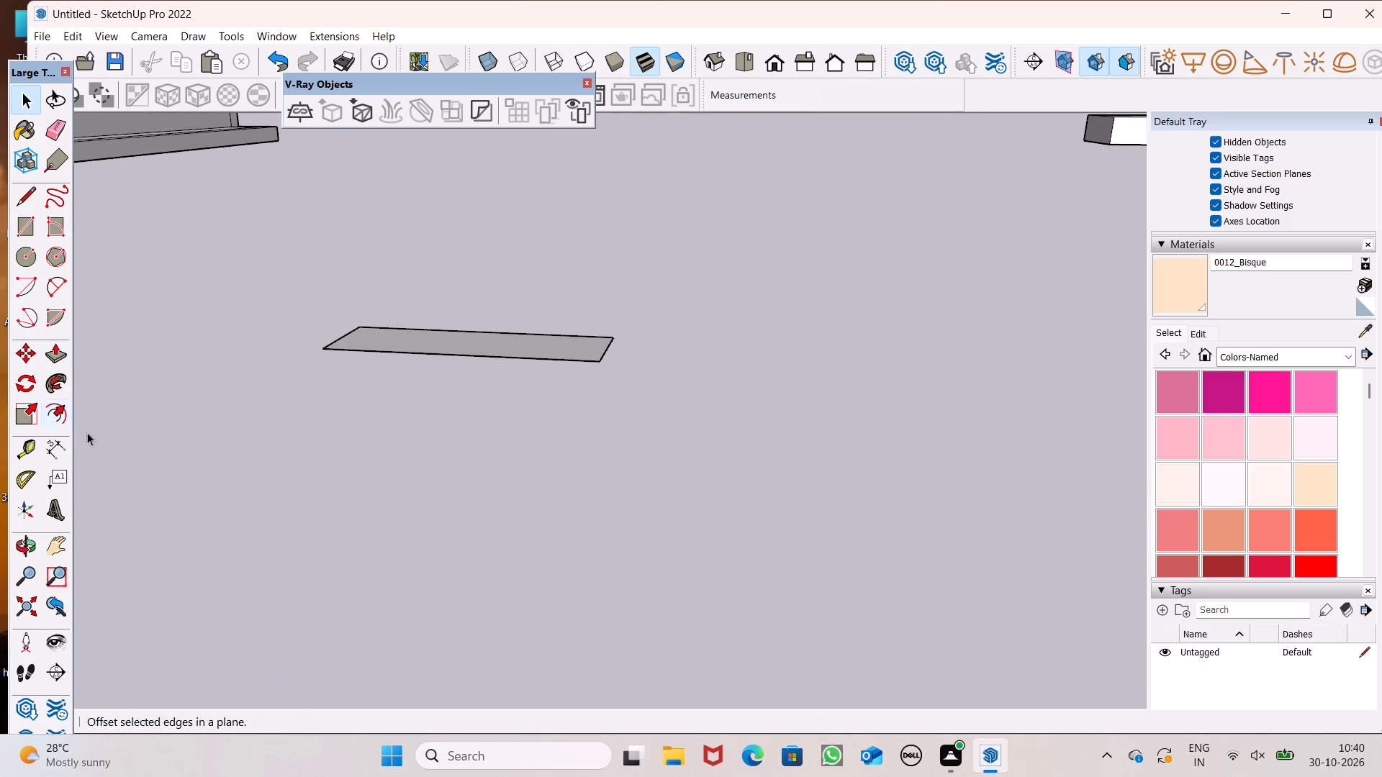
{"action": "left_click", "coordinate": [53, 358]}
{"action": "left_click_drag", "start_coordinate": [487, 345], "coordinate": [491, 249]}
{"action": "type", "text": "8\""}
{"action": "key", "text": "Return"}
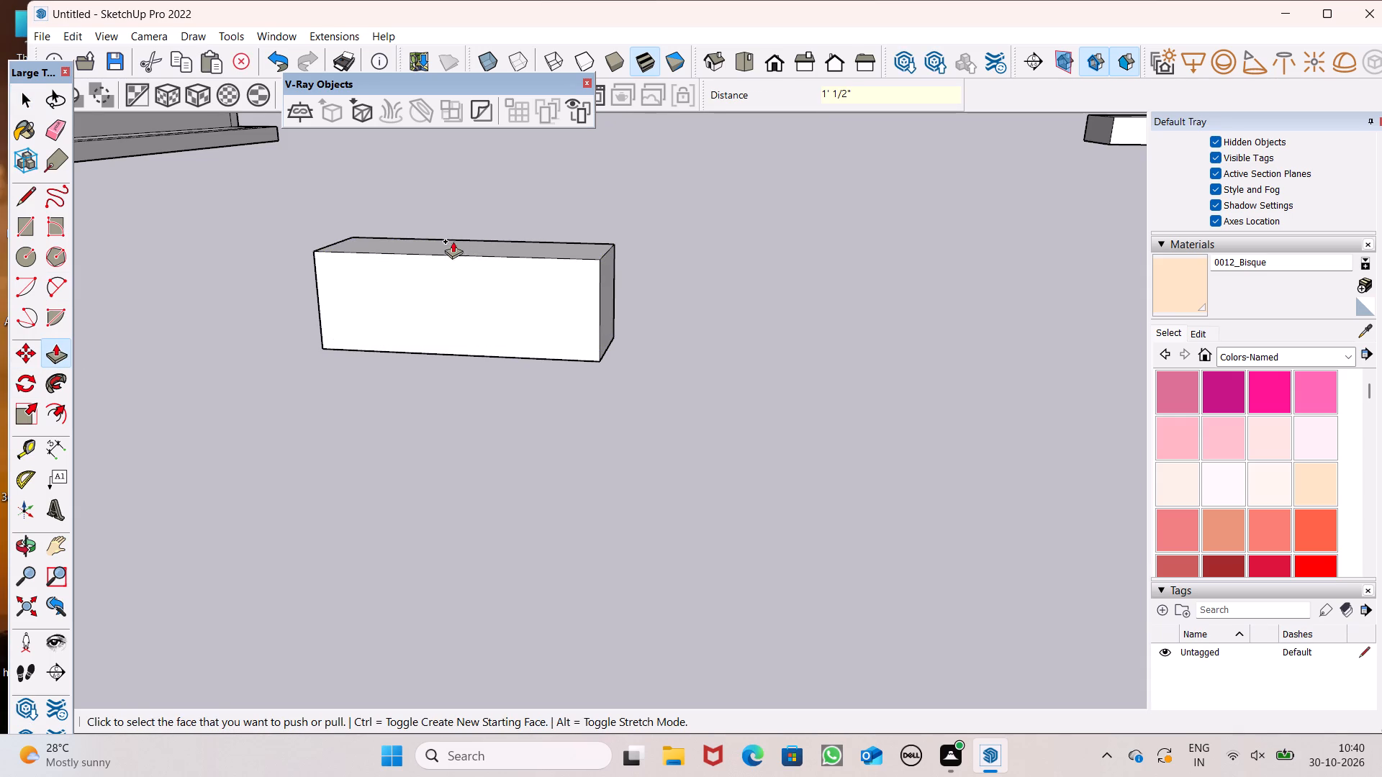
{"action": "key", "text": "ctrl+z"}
Push/Pull the 3' by 1' rectangle up 8" to form a step block.
{"action": "left_click_drag", "start_coordinate": [537, 348], "coordinate": [532, 148]}
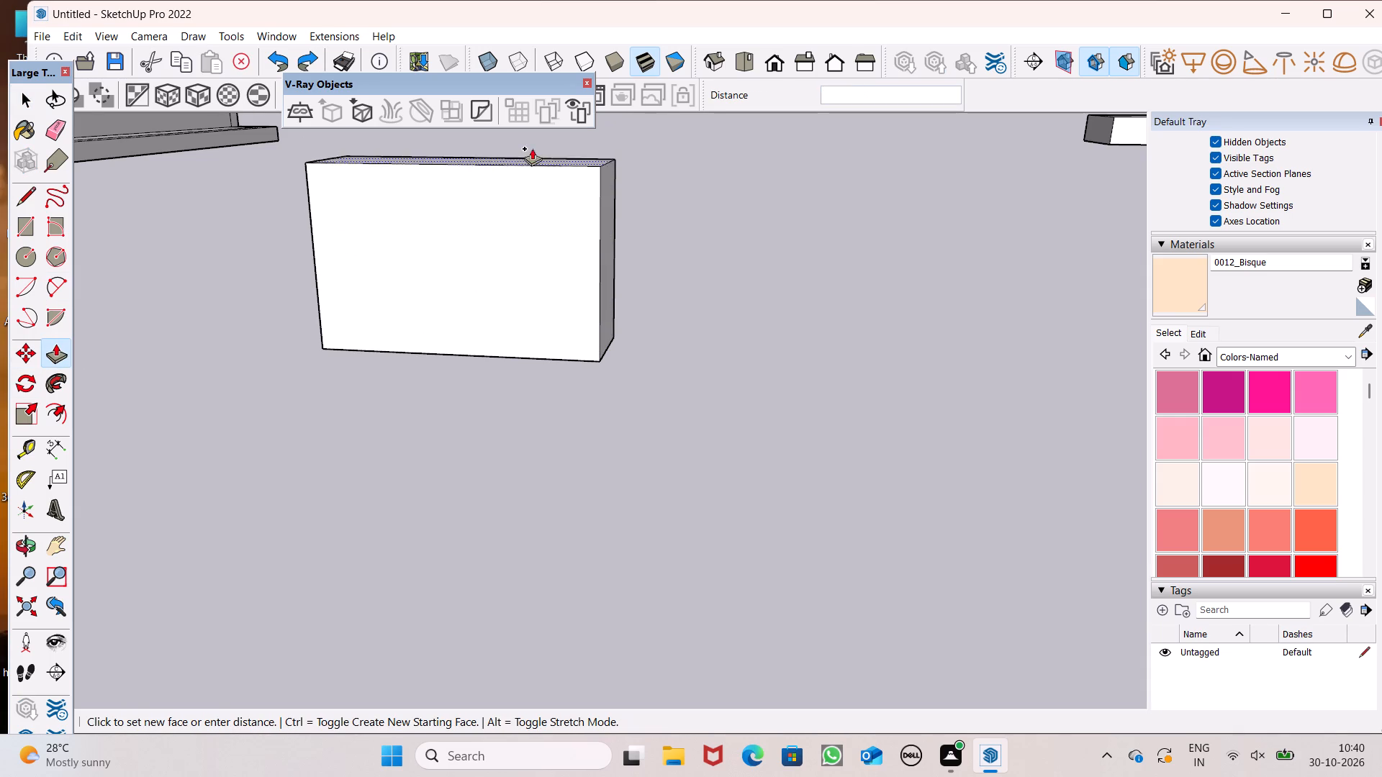
{"action": "left_click_drag", "start_coordinate": [532, 148], "coordinate": [532, 114]}
{"action": "type", "text": "8\""}
{"action": "key", "text": "Return"}
{"action": "key", "text": "space"}
Select the whole step block with all its faces and edges and make it a group.
{"action": "scroll", "coordinate": [525, 239], "scroll_direction": "down", "scroll_amount": 2}
{"action": "middle_click_drag", "start_coordinate": [607, 356], "coordinate": [444, 430]}
{"action": "scroll", "coordinate": [469, 360], "scroll_direction": "down", "scroll_amount": 6}
{"action": "scroll", "coordinate": [294, 432], "scroll_direction": "up", "scroll_amount": 7}
{"action": "triple_click", "coordinate": [329, 395]}
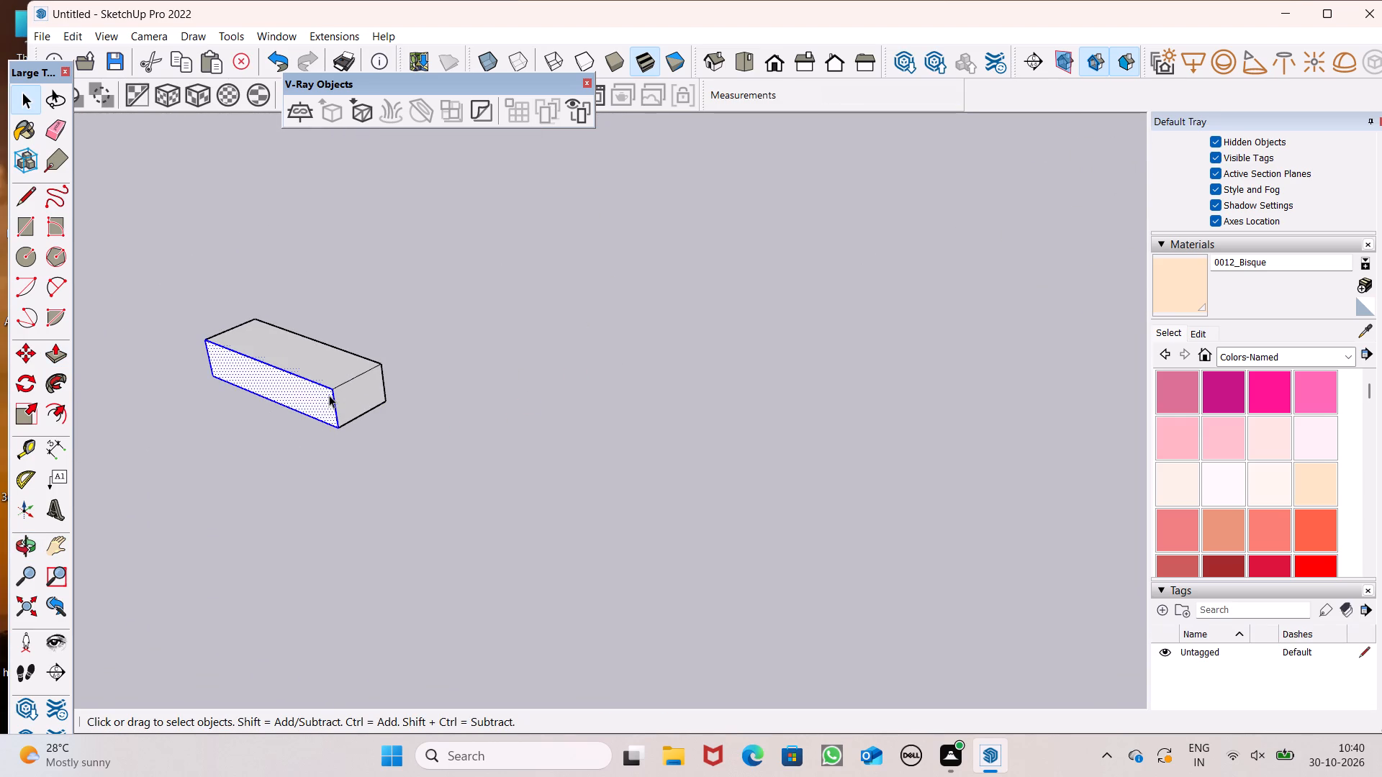
{"action": "left_click", "coordinate": [329, 395]}
{"action": "right_click", "coordinate": [330, 394]}
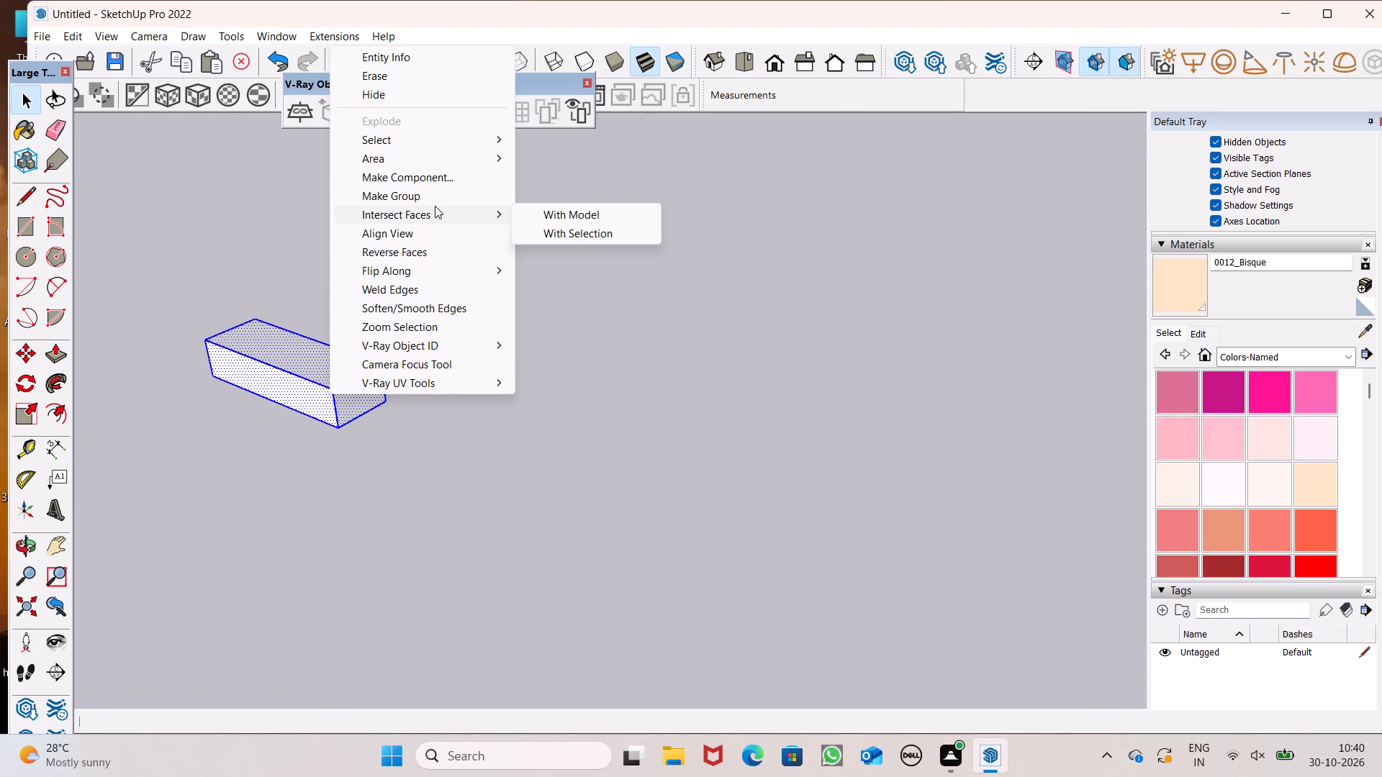
{"action": "left_click", "coordinate": [435, 204]}
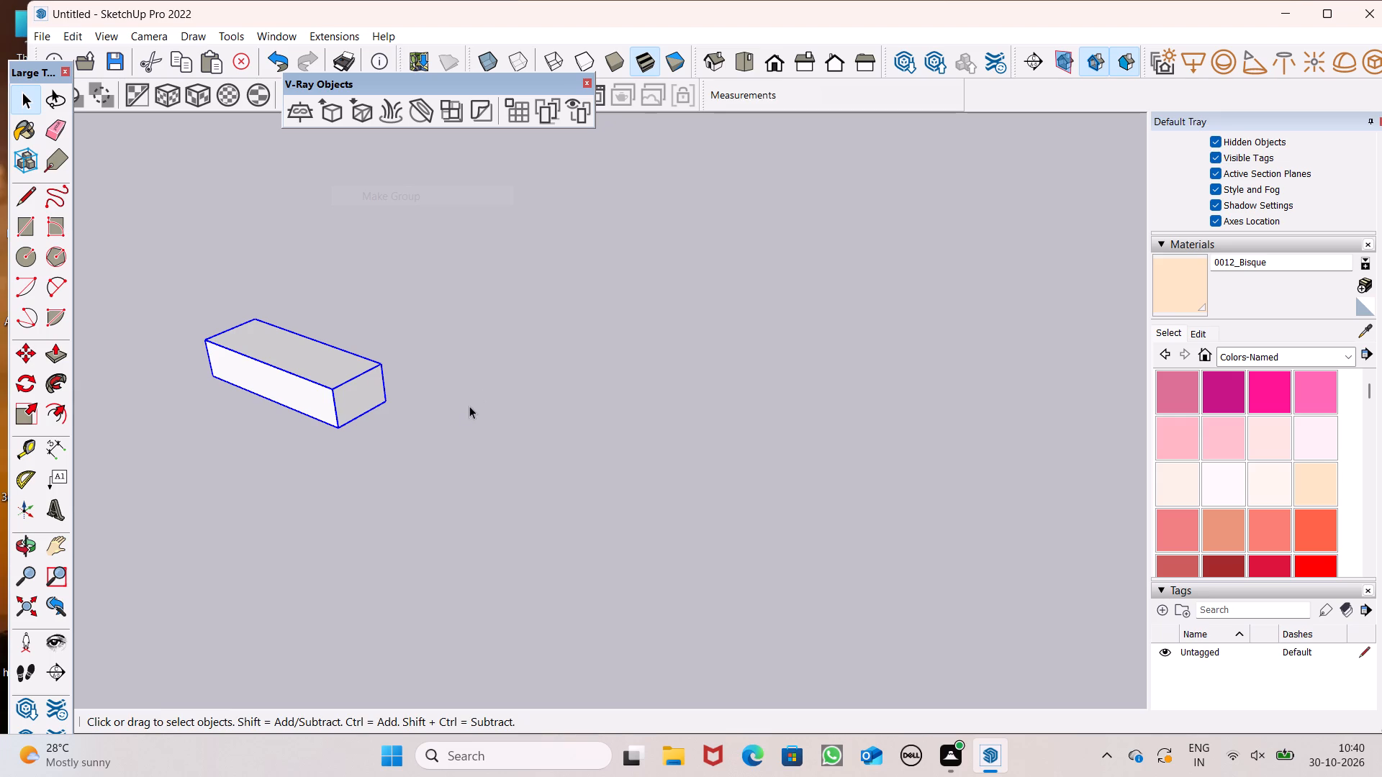
Copy the step block three times, each about 1' 2 7/16" onto the previous block's upper back edge, forming a four-step flight.
{"action": "key", "text": "m"}
{"action": "key", "text": "Return"}
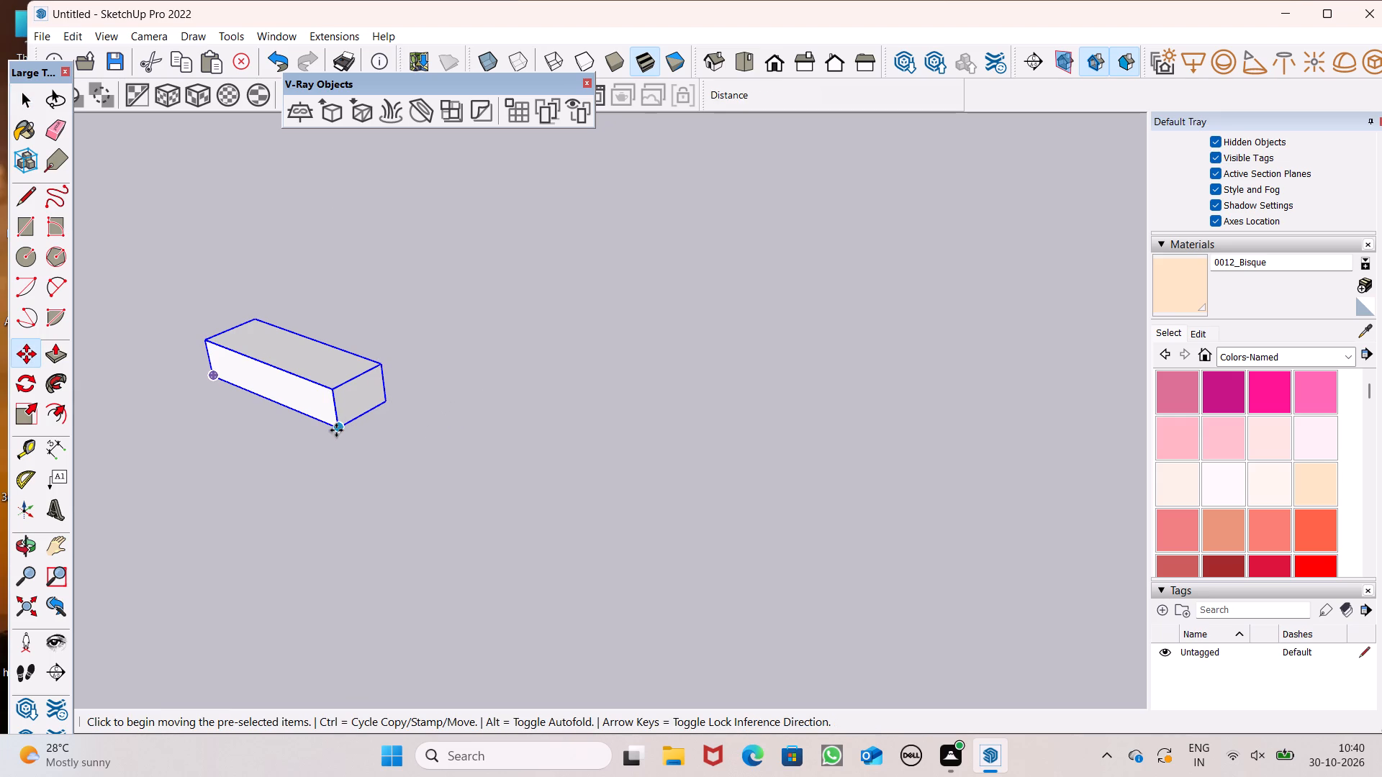
{"action": "left_click_drag", "start_coordinate": [336, 430], "coordinate": [373, 368]}
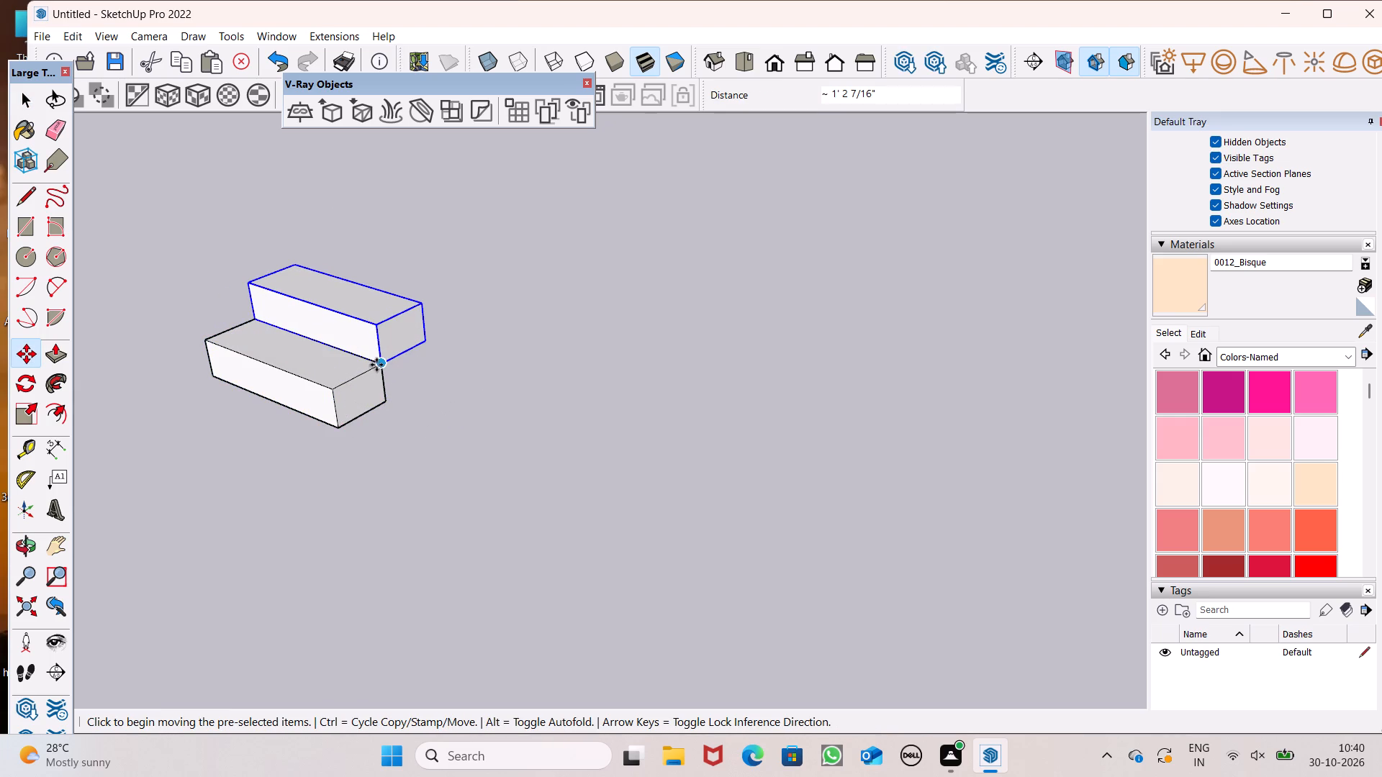
{"action": "left_click_drag", "start_coordinate": [384, 364], "coordinate": [416, 305]}
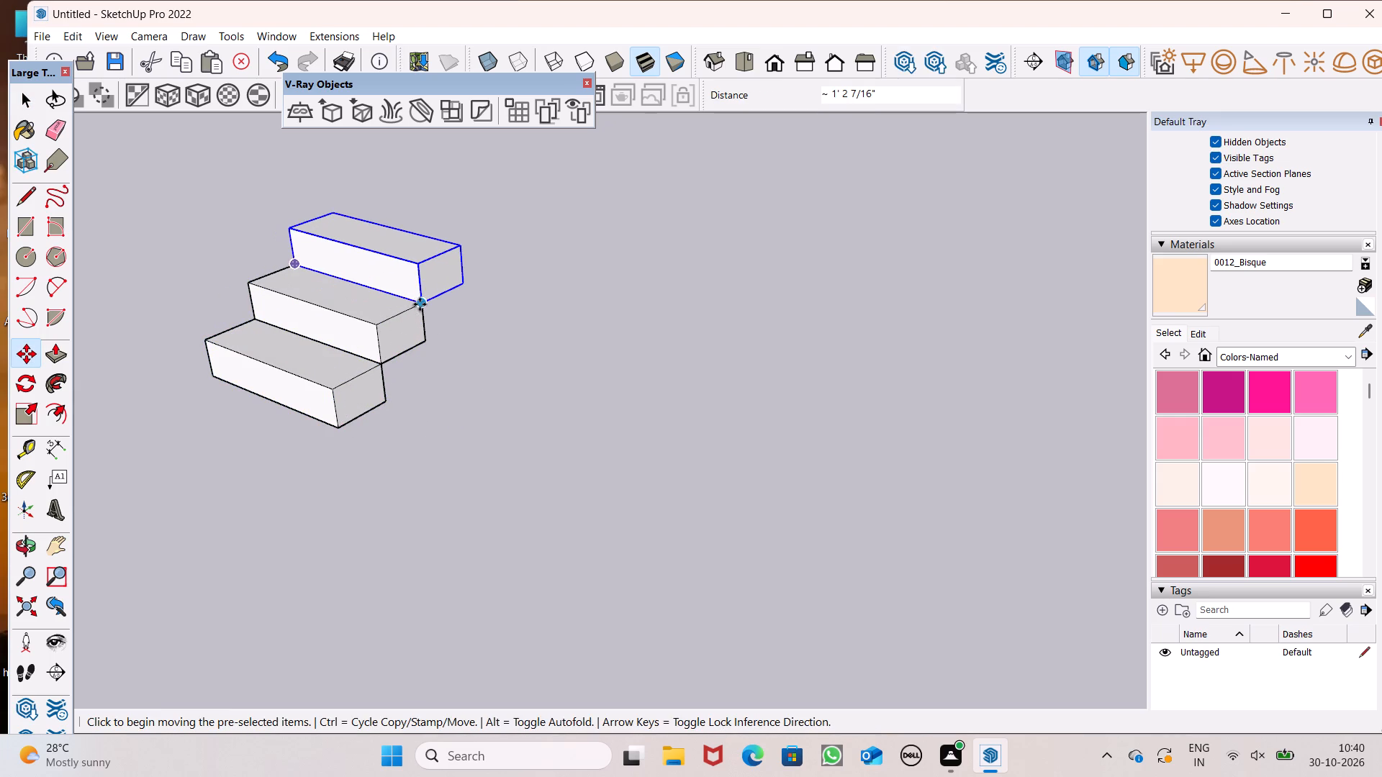
{"action": "left_click_drag", "start_coordinate": [420, 304], "coordinate": [464, 243]}
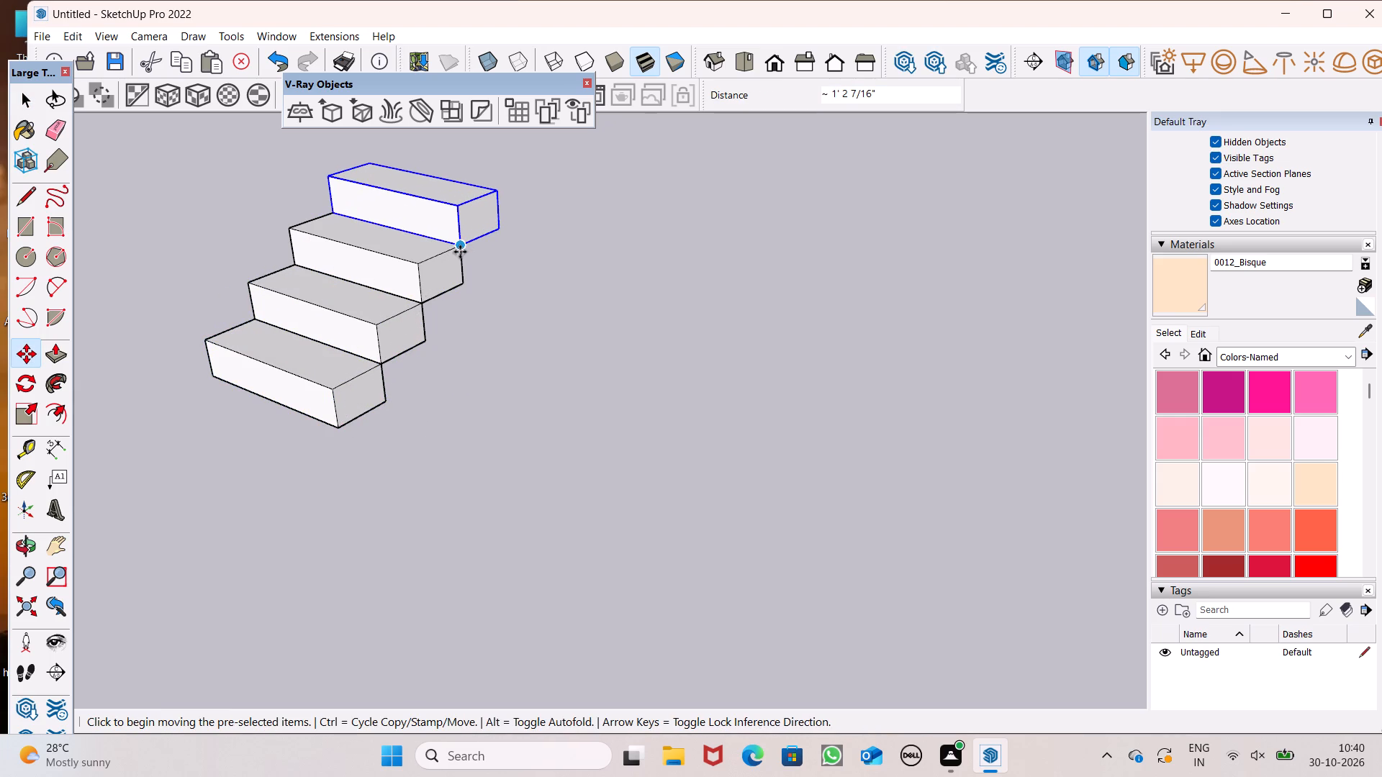
{"action": "left_click_drag", "start_coordinate": [460, 252], "coordinate": [1065, 382]}
{"action": "key", "text": "space"}
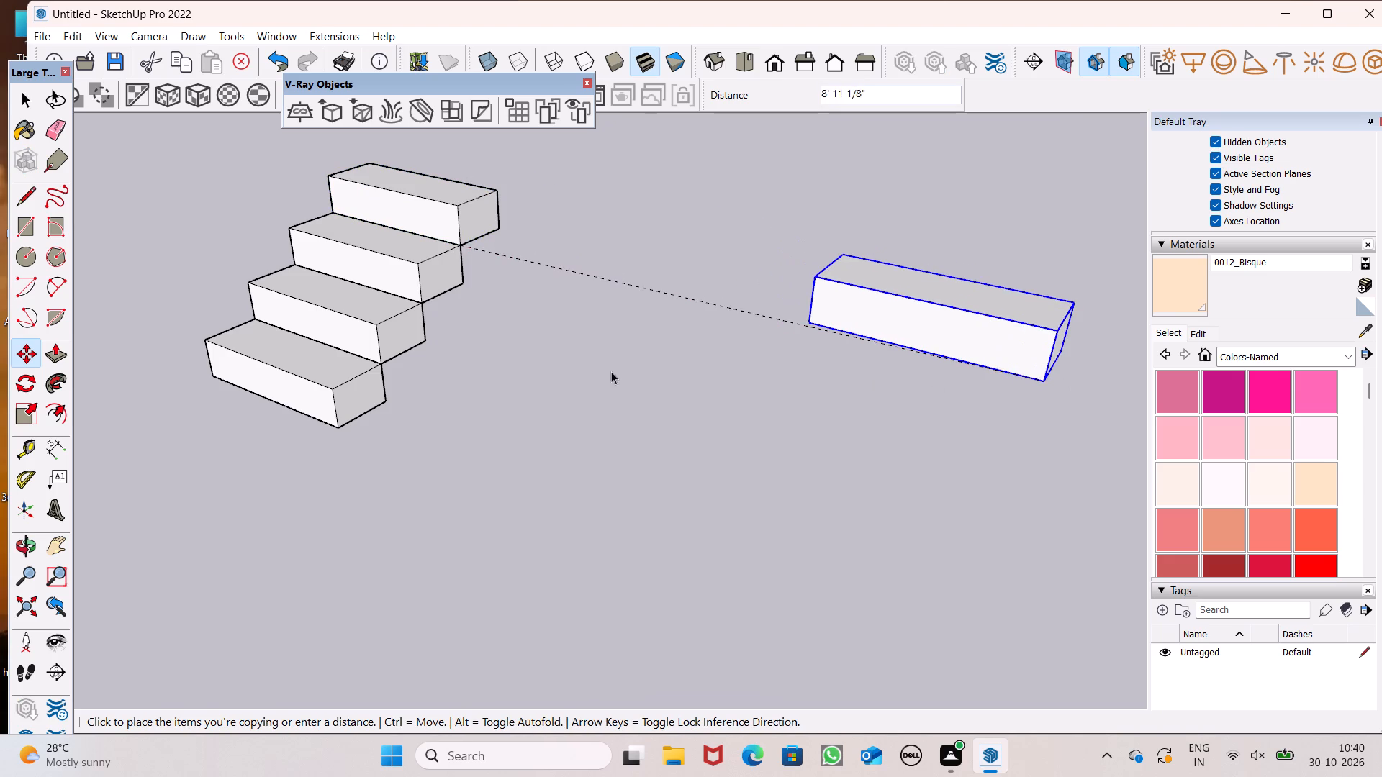
Copy the flight's top step block about 7' 7 5/16" away onto clear space beside the flight as a spare.
{"action": "scroll", "coordinate": [498, 410], "scroll_direction": "down", "scroll_amount": 12}
{"action": "scroll", "coordinate": [451, 390], "scroll_direction": "up", "scroll_amount": 1}
{"action": "middle_click_drag", "start_coordinate": [451, 390], "coordinate": [361, 348]}
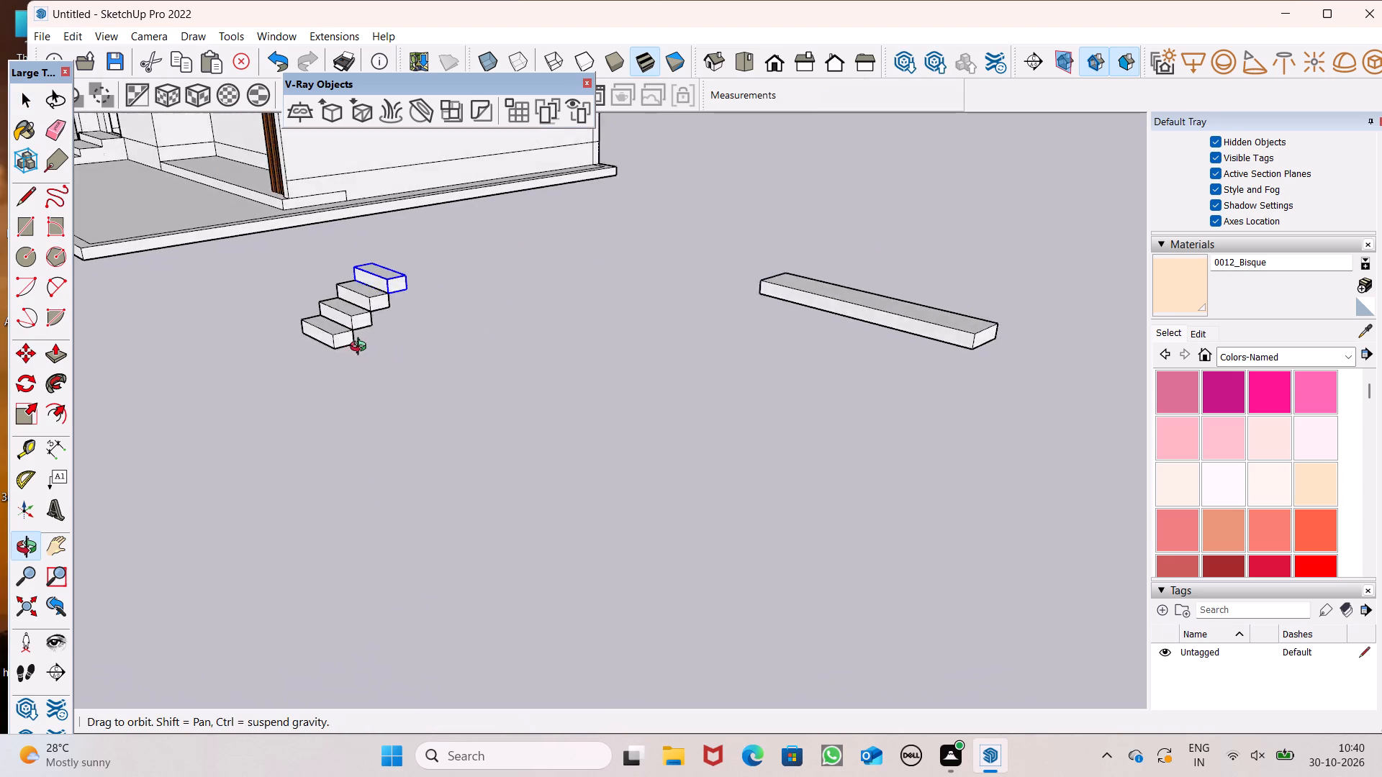
{"action": "middle_click_drag", "start_coordinate": [361, 348], "coordinate": [361, 363]}
{"action": "middle_click", "coordinate": [381, 412]}
{"action": "middle_click", "coordinate": [381, 414]}
{"action": "scroll", "coordinate": [330, 178], "scroll_direction": "up", "scroll_amount": 6}
{"action": "key", "text": "m"}
{"action": "key", "text": "Return"}
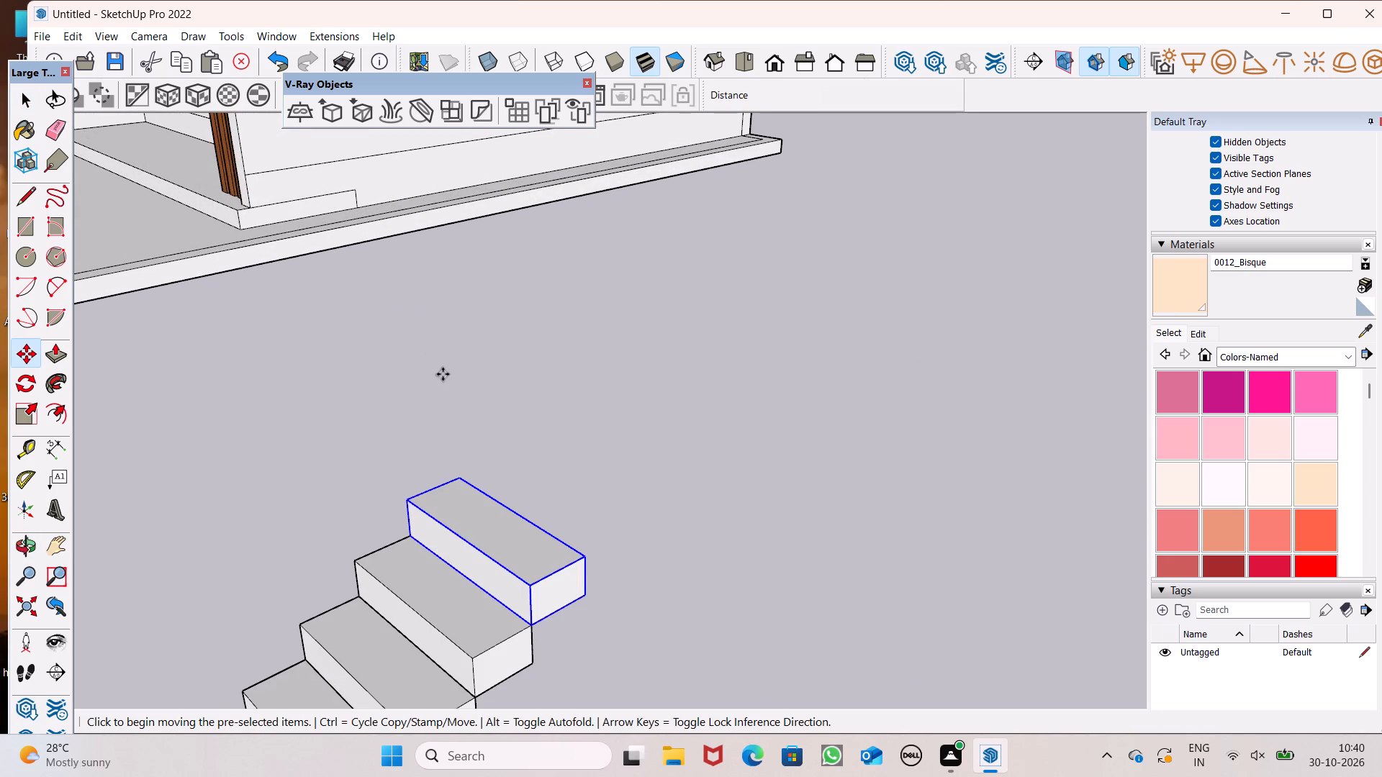
{"action": "scroll", "coordinate": [431, 450], "scroll_direction": "down", "scroll_amount": 4}
{"action": "scroll", "coordinate": [482, 498], "scroll_direction": "up", "scroll_amount": 5}
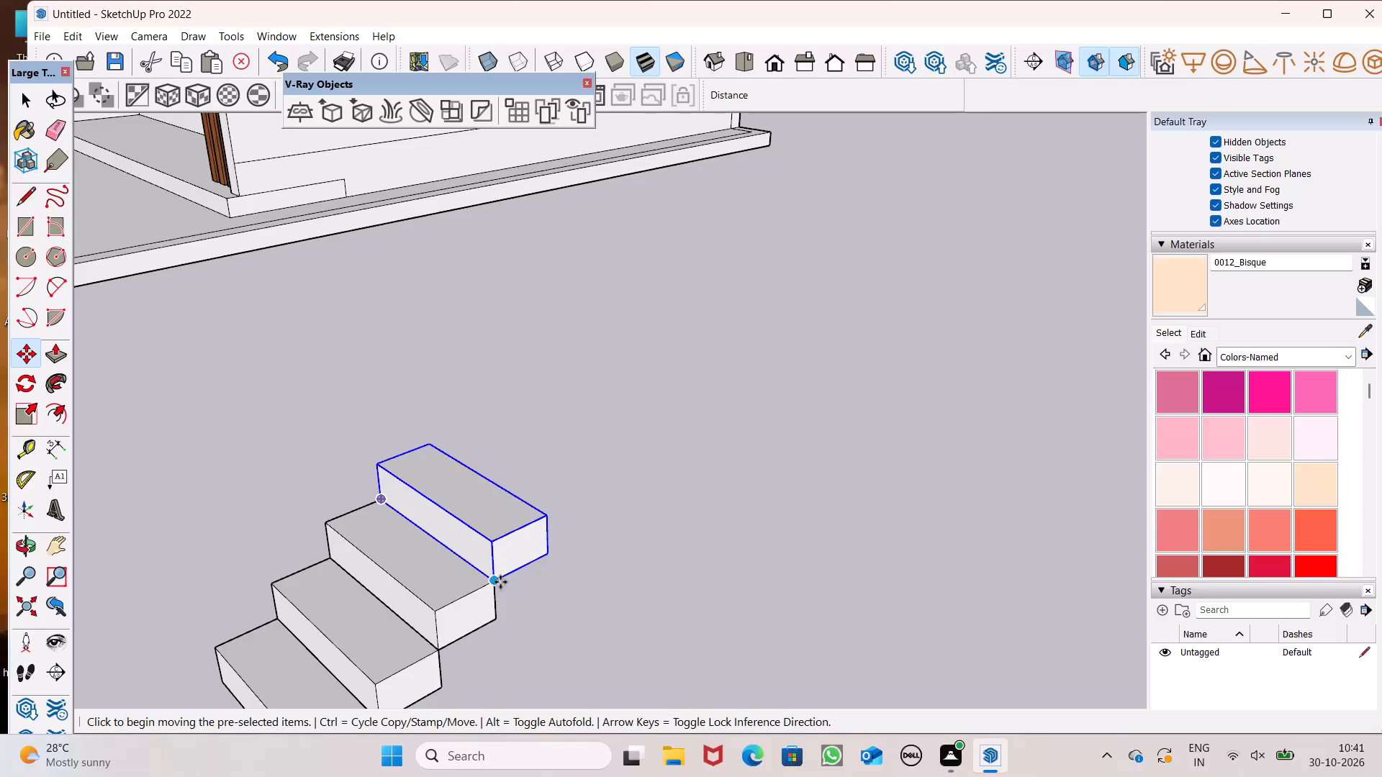
{"action": "left_click_drag", "start_coordinate": [494, 583], "coordinate": [1016, 561]}
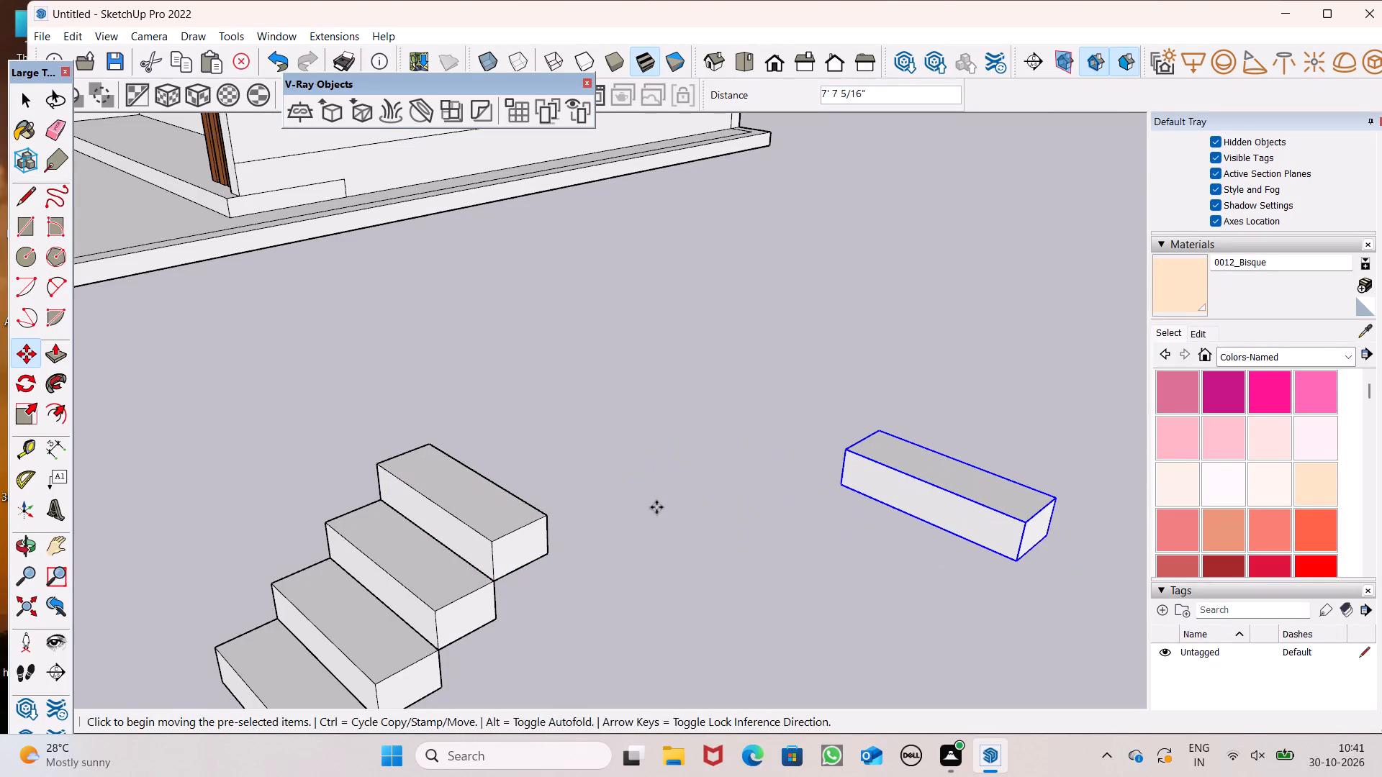
{"action": "key", "text": "space"}
{"action": "left_click", "coordinate": [564, 447]}
Select all four stacked step blocks of the flight and make them one group.
{"action": "scroll", "coordinate": [477, 324], "scroll_direction": "down", "scroll_amount": 6}
{"action": "scroll", "coordinate": [465, 422], "scroll_direction": "up", "scroll_amount": 5}
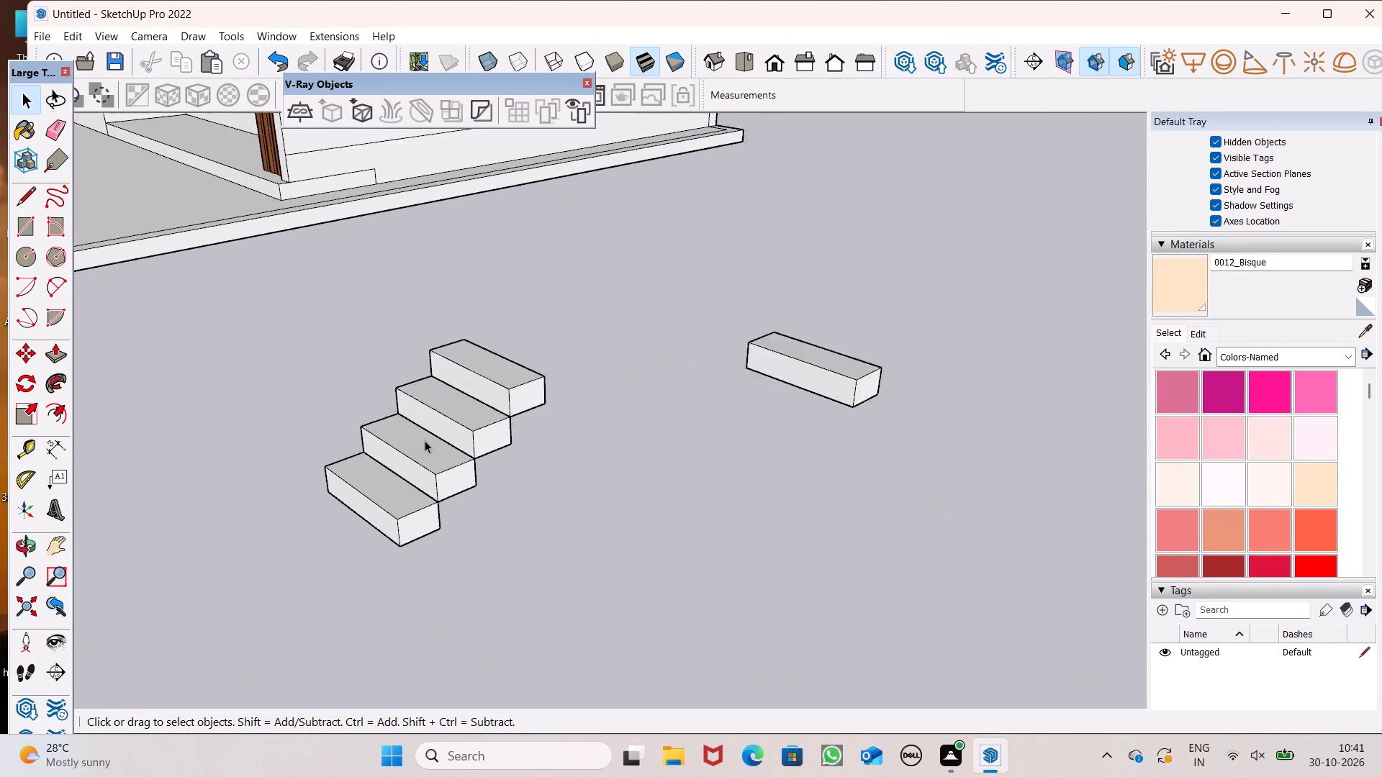
{"action": "scroll", "coordinate": [425, 440], "scroll_direction": "up", "scroll_amount": 2}
{"action": "left_click", "coordinate": [425, 440]}
{"action": "left_click", "coordinate": [461, 413], "text": "ctrl"}
{"action": "left_click", "coordinate": [504, 365], "text": "ctrl"}
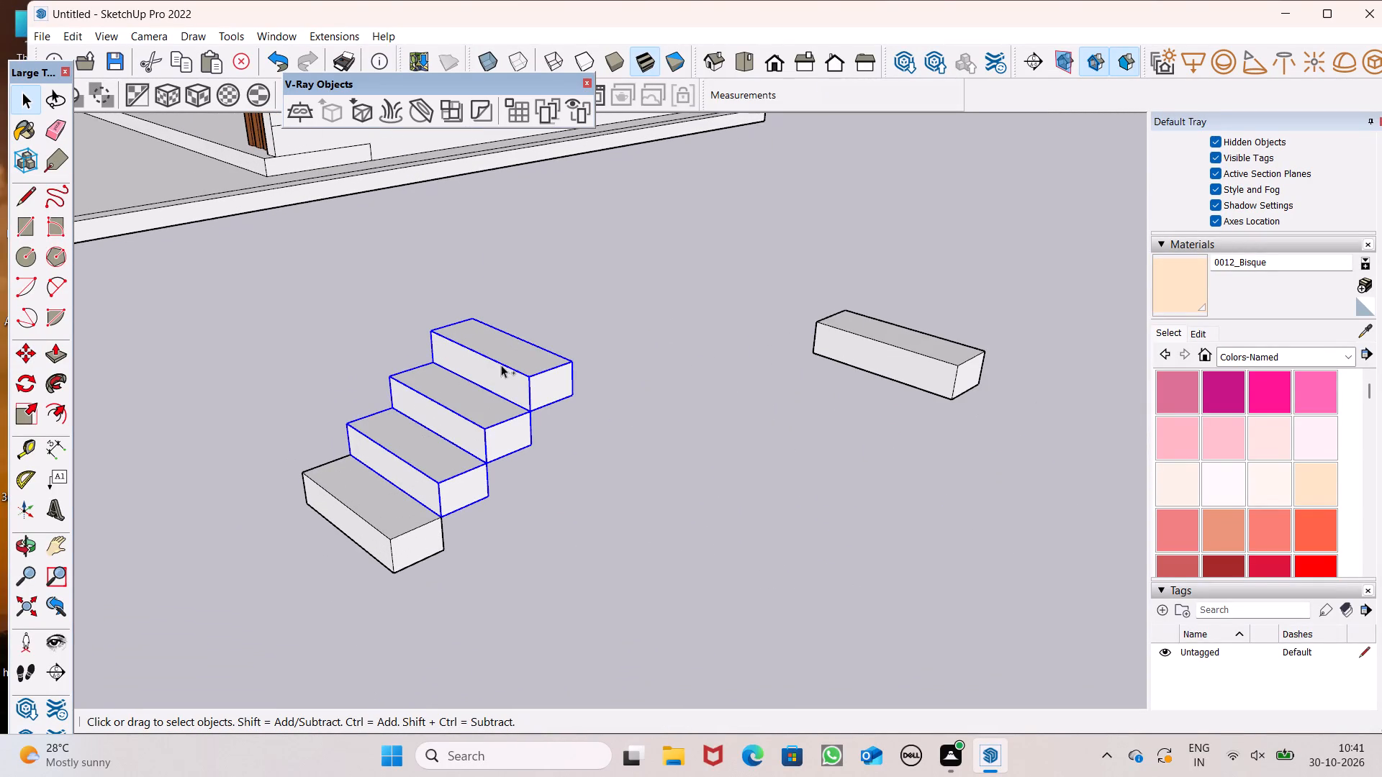
{"action": "left_click", "coordinate": [366, 535], "text": "ctrl"}
{"action": "right_click", "coordinate": [374, 521], "text": "ctrl"}
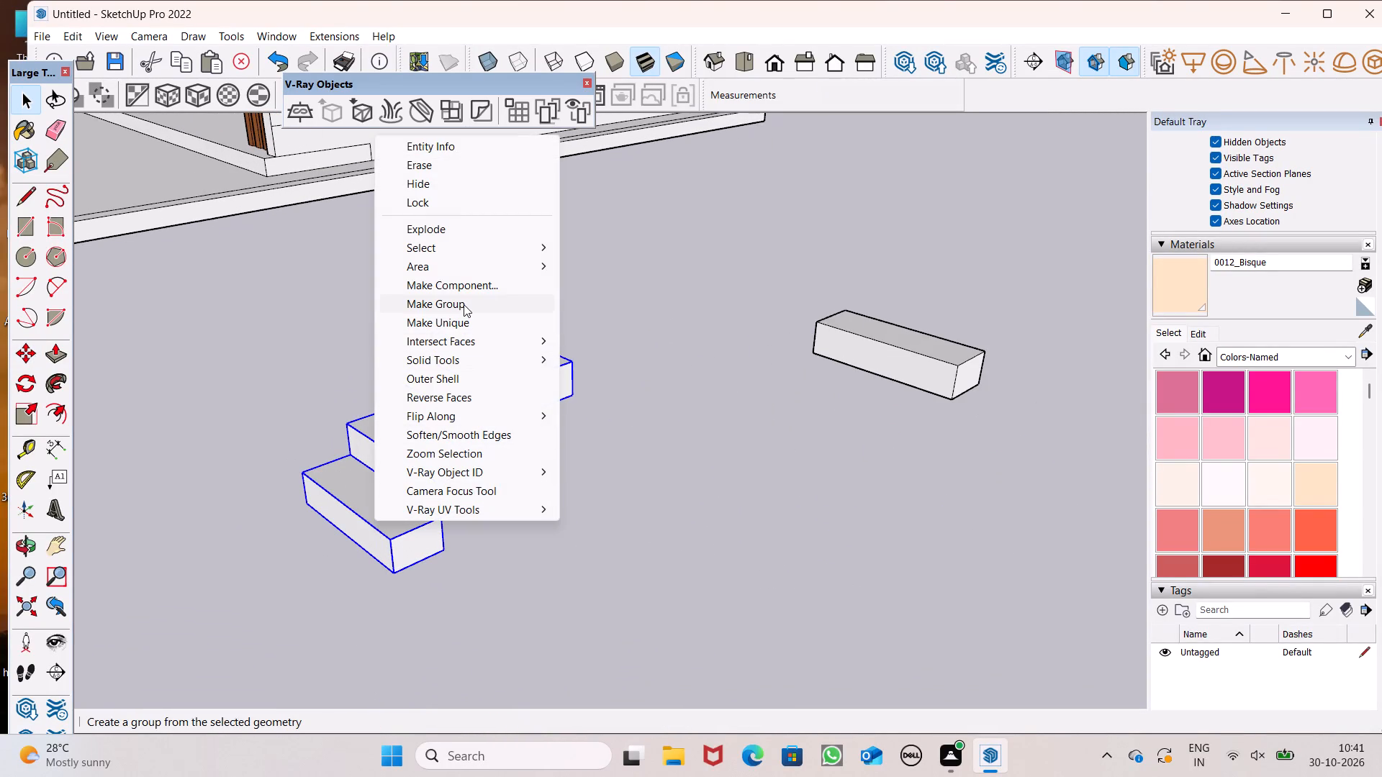
{"action": "left_click", "coordinate": [464, 304], "text": "ctrl"}
Rotate the grouped four-step flight 90° horizontally about a point beside its base.
{"action": "scroll", "coordinate": [396, 340], "scroll_direction": "down", "scroll_amount": 6}
{"action": "middle_click_drag", "start_coordinate": [359, 409], "coordinate": [479, 405]}
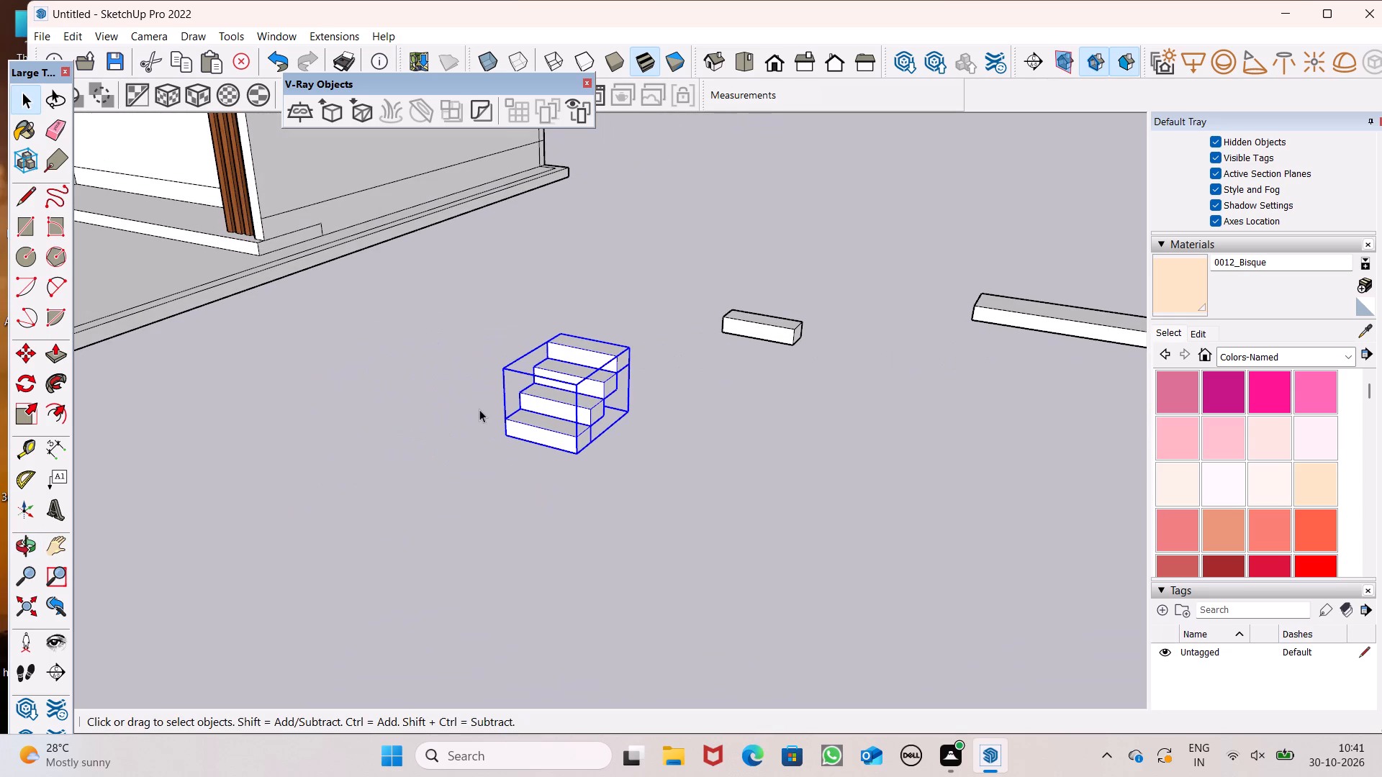
{"action": "left_click", "coordinate": [25, 383]}
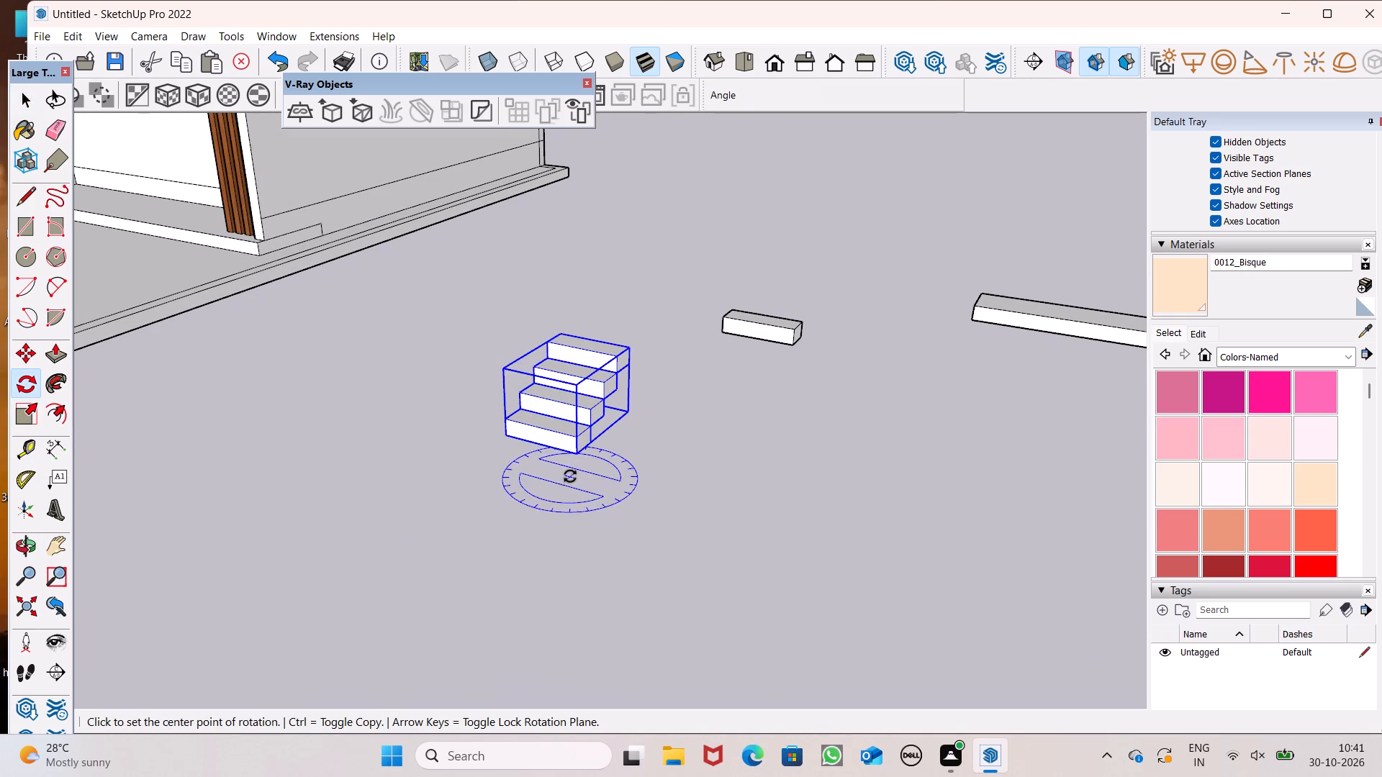
{"action": "middle_click_drag", "start_coordinate": [584, 473], "coordinate": [563, 453]}
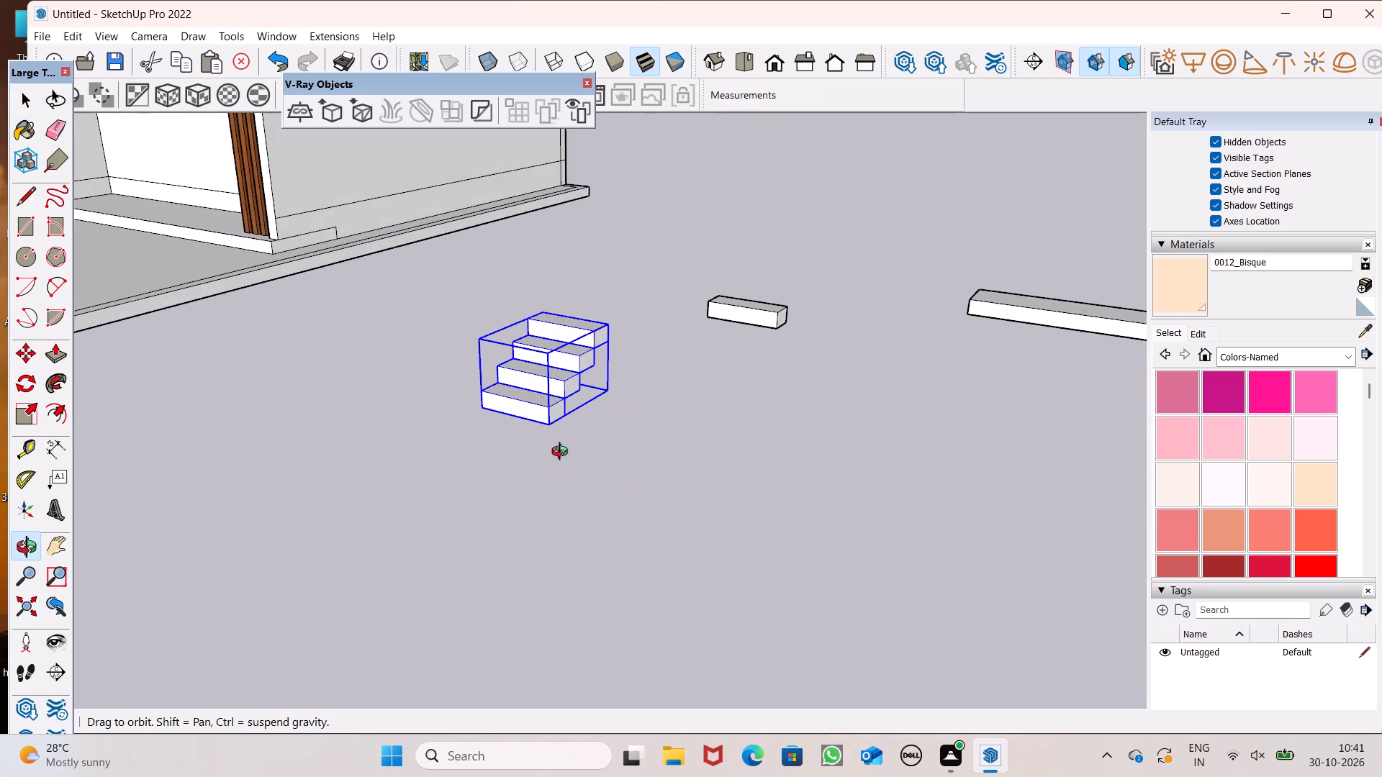
{"action": "middle_click_drag", "start_coordinate": [563, 453], "coordinate": [561, 468]}
{"action": "left_click", "coordinate": [559, 456]}
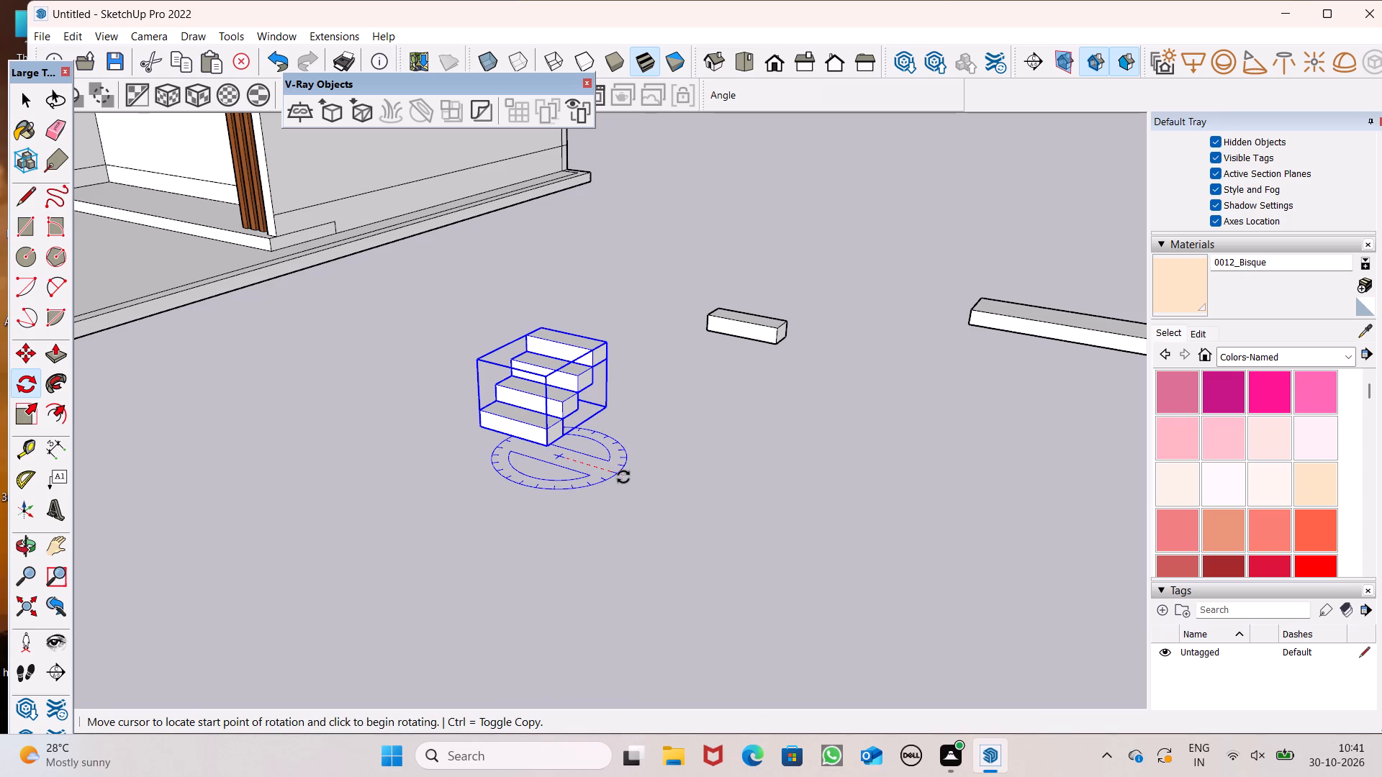
{"action": "left_click", "coordinate": [623, 479]}
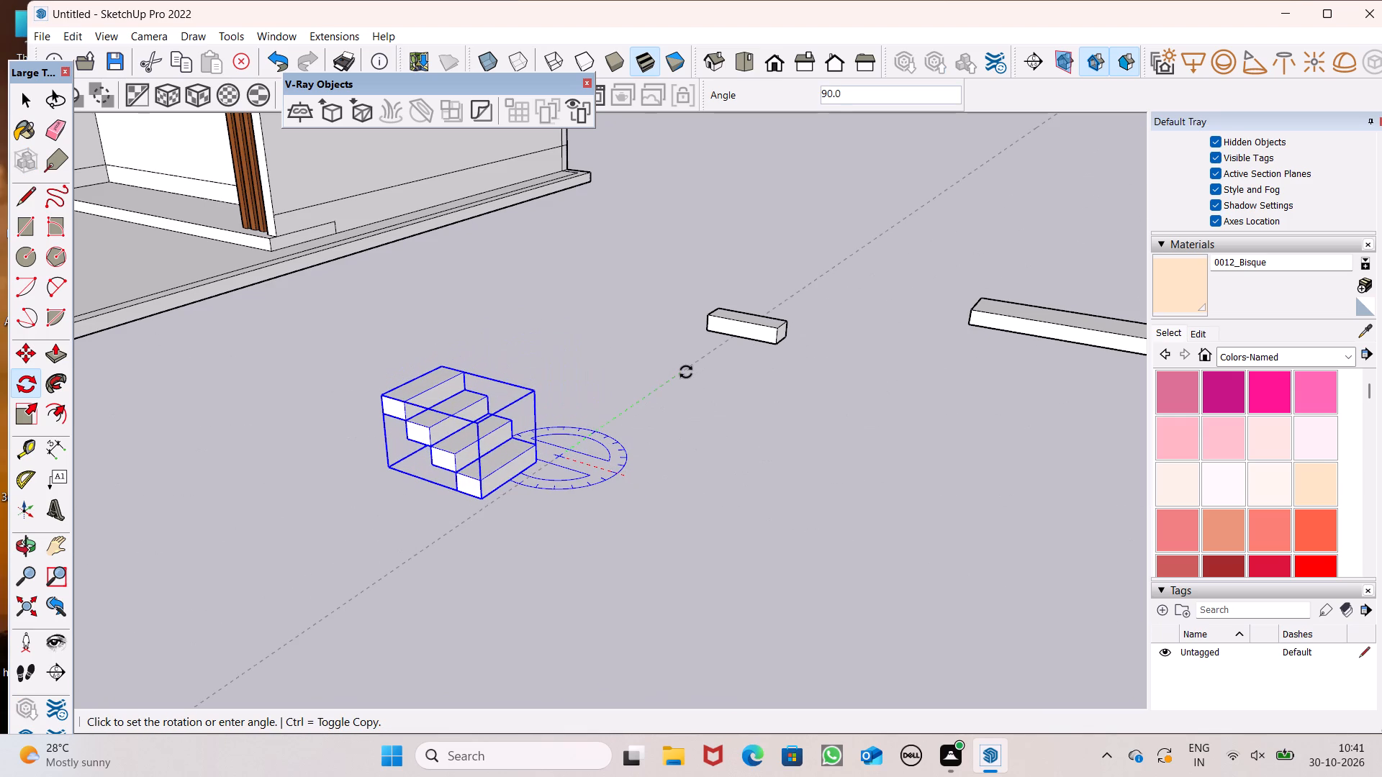
{"action": "left_click", "coordinate": [685, 372]}
{"action": "scroll", "coordinate": [570, 397], "scroll_direction": "down", "scroll_amount": 6}
{"action": "key", "text": "space"}
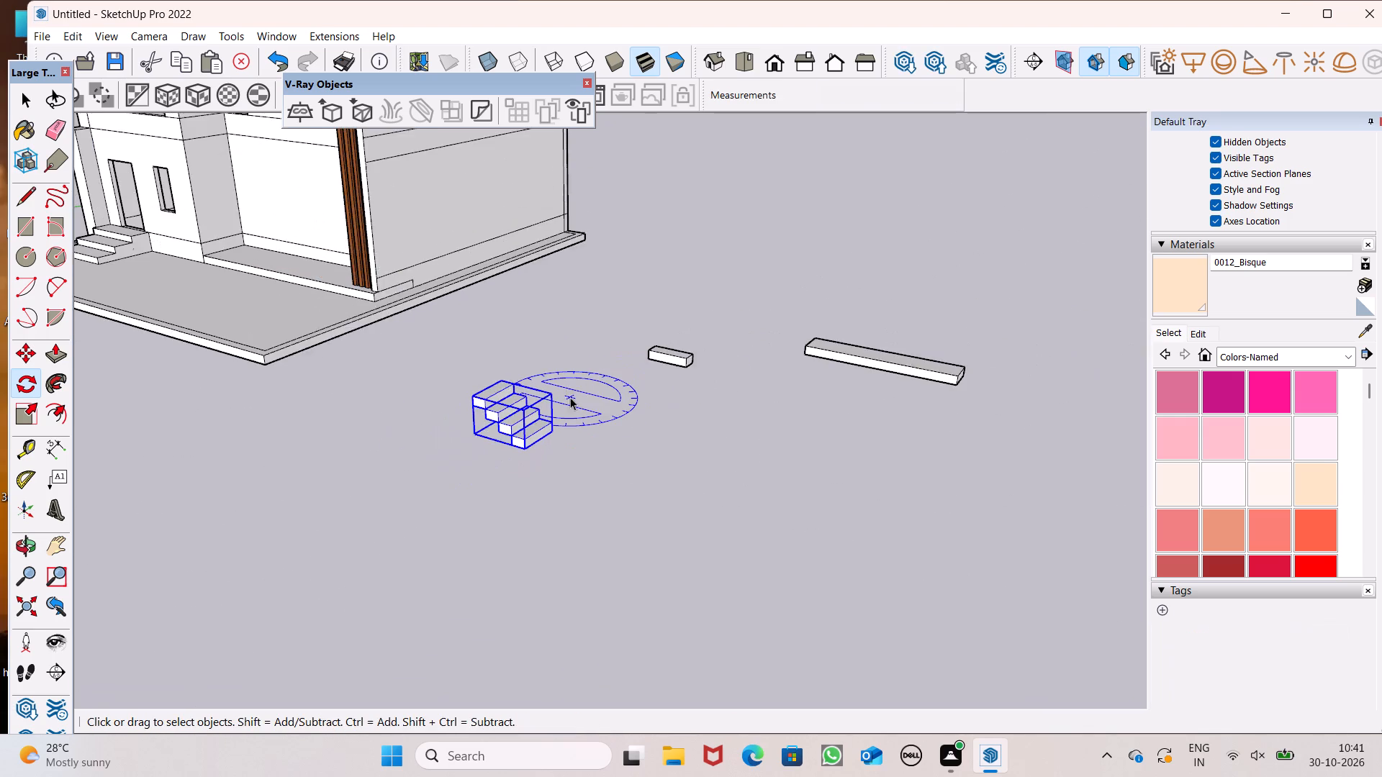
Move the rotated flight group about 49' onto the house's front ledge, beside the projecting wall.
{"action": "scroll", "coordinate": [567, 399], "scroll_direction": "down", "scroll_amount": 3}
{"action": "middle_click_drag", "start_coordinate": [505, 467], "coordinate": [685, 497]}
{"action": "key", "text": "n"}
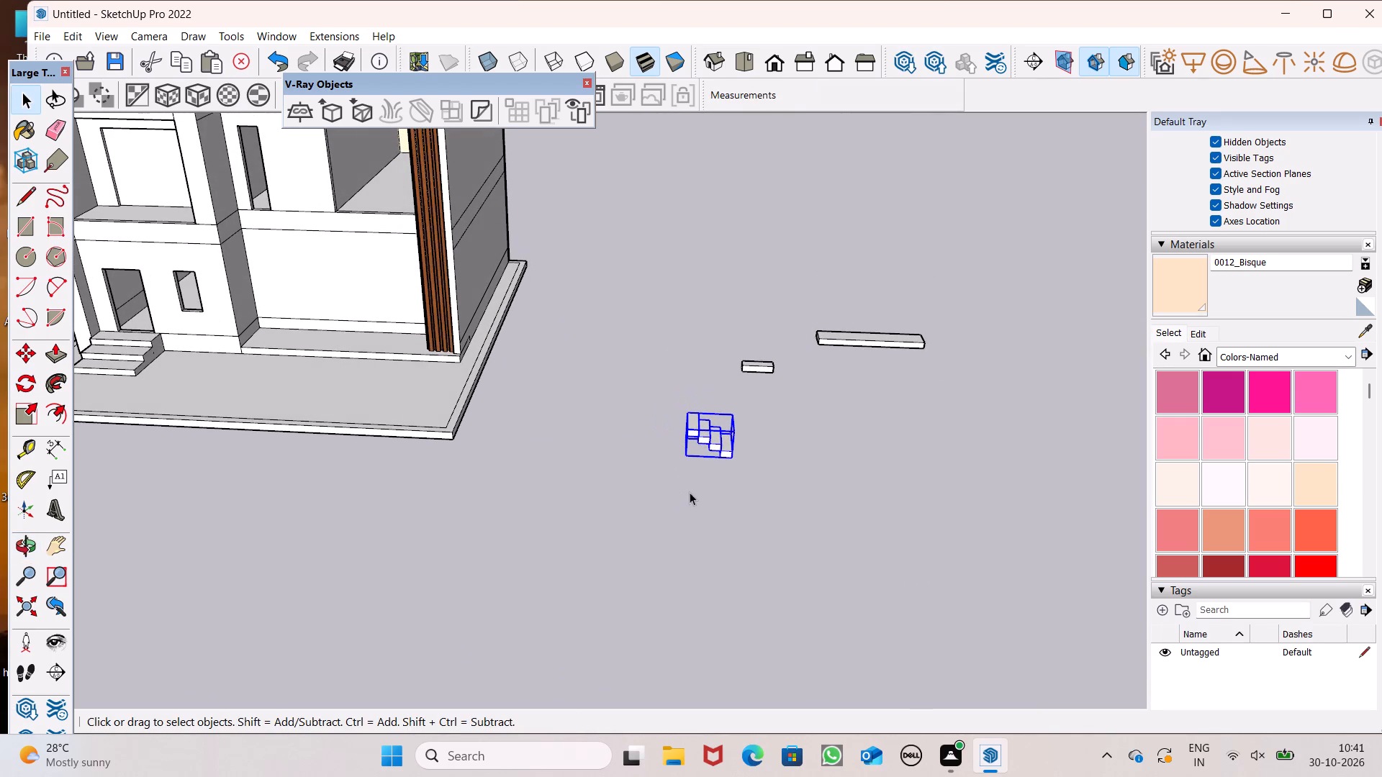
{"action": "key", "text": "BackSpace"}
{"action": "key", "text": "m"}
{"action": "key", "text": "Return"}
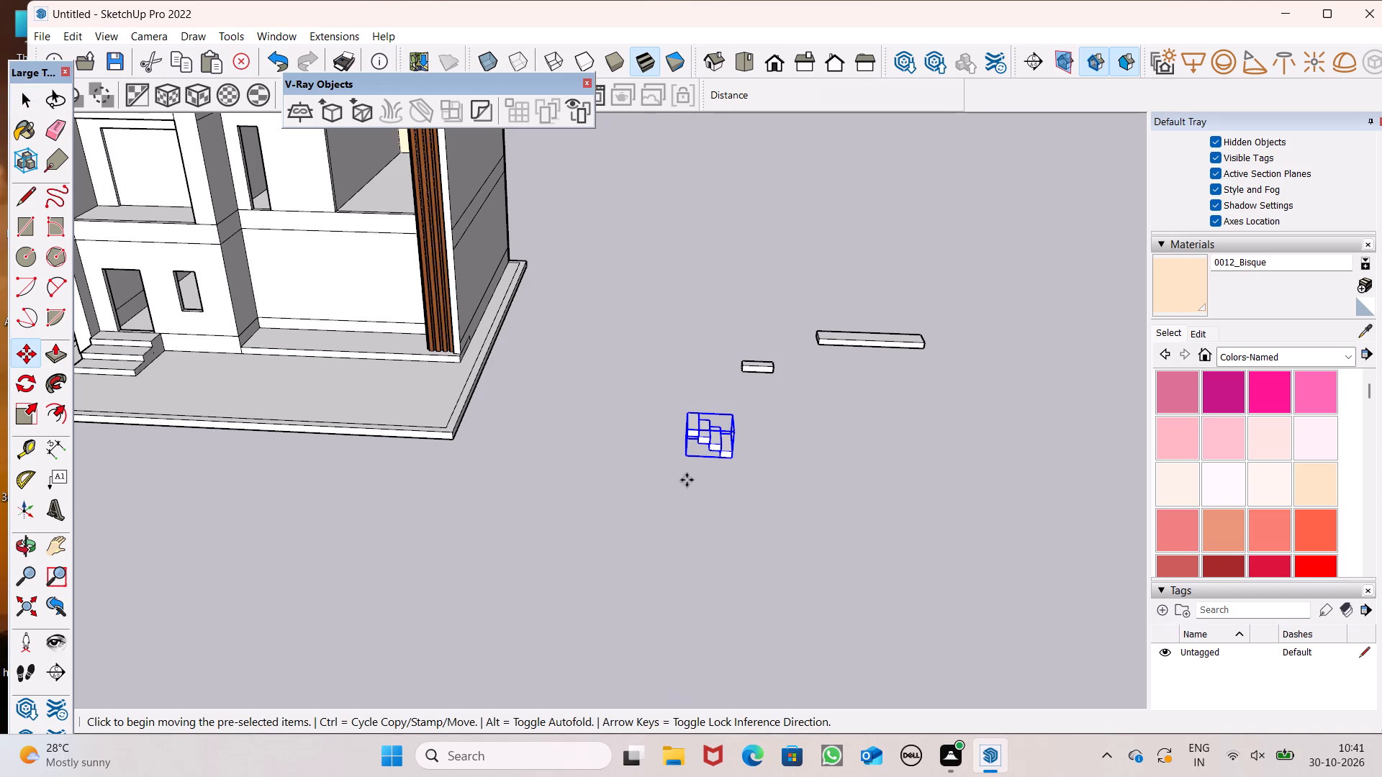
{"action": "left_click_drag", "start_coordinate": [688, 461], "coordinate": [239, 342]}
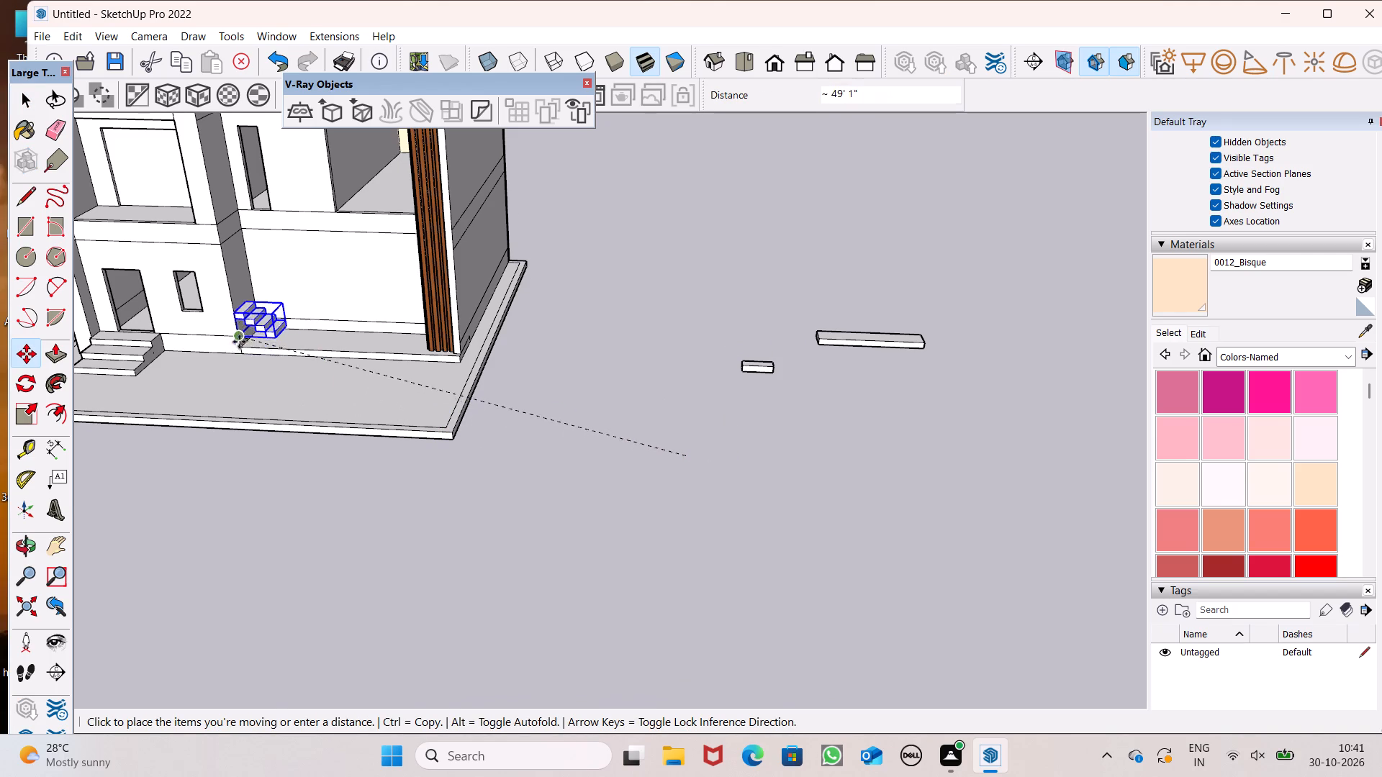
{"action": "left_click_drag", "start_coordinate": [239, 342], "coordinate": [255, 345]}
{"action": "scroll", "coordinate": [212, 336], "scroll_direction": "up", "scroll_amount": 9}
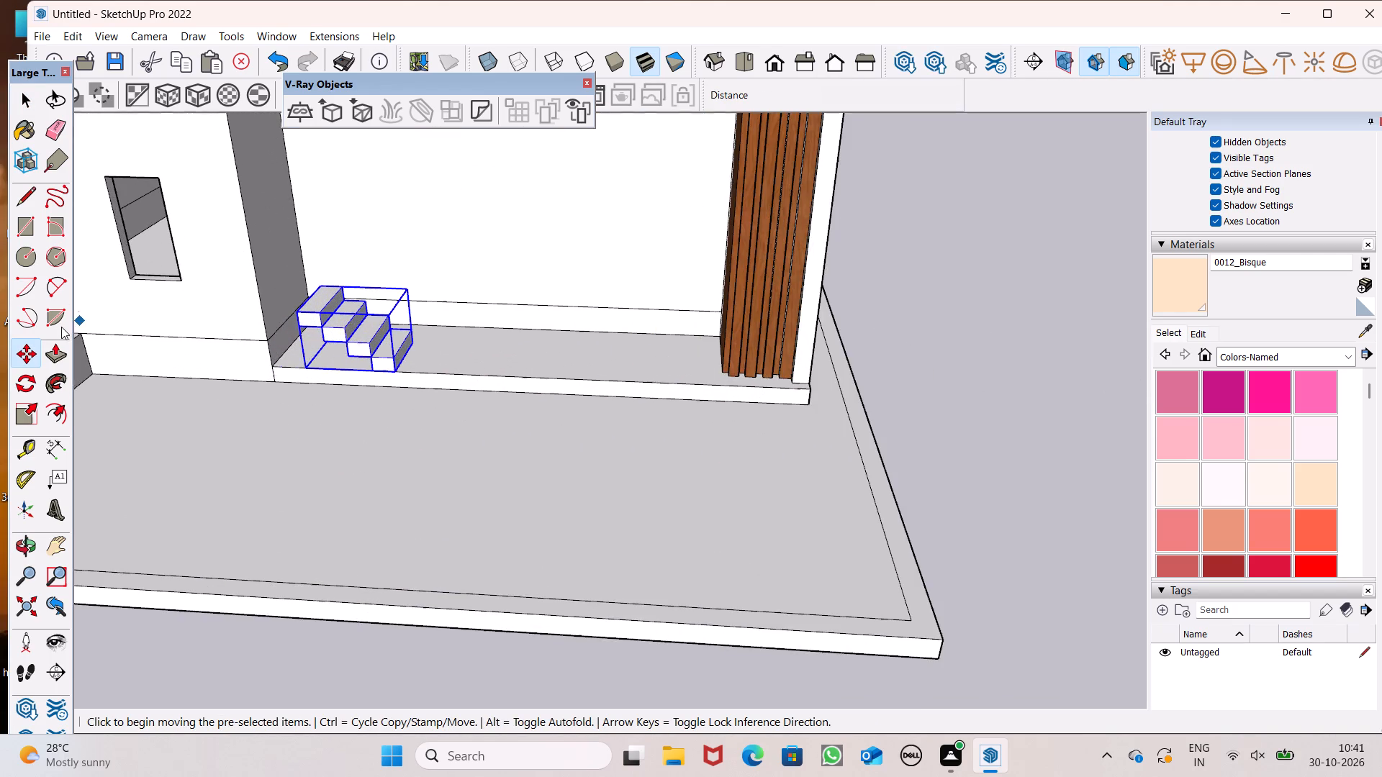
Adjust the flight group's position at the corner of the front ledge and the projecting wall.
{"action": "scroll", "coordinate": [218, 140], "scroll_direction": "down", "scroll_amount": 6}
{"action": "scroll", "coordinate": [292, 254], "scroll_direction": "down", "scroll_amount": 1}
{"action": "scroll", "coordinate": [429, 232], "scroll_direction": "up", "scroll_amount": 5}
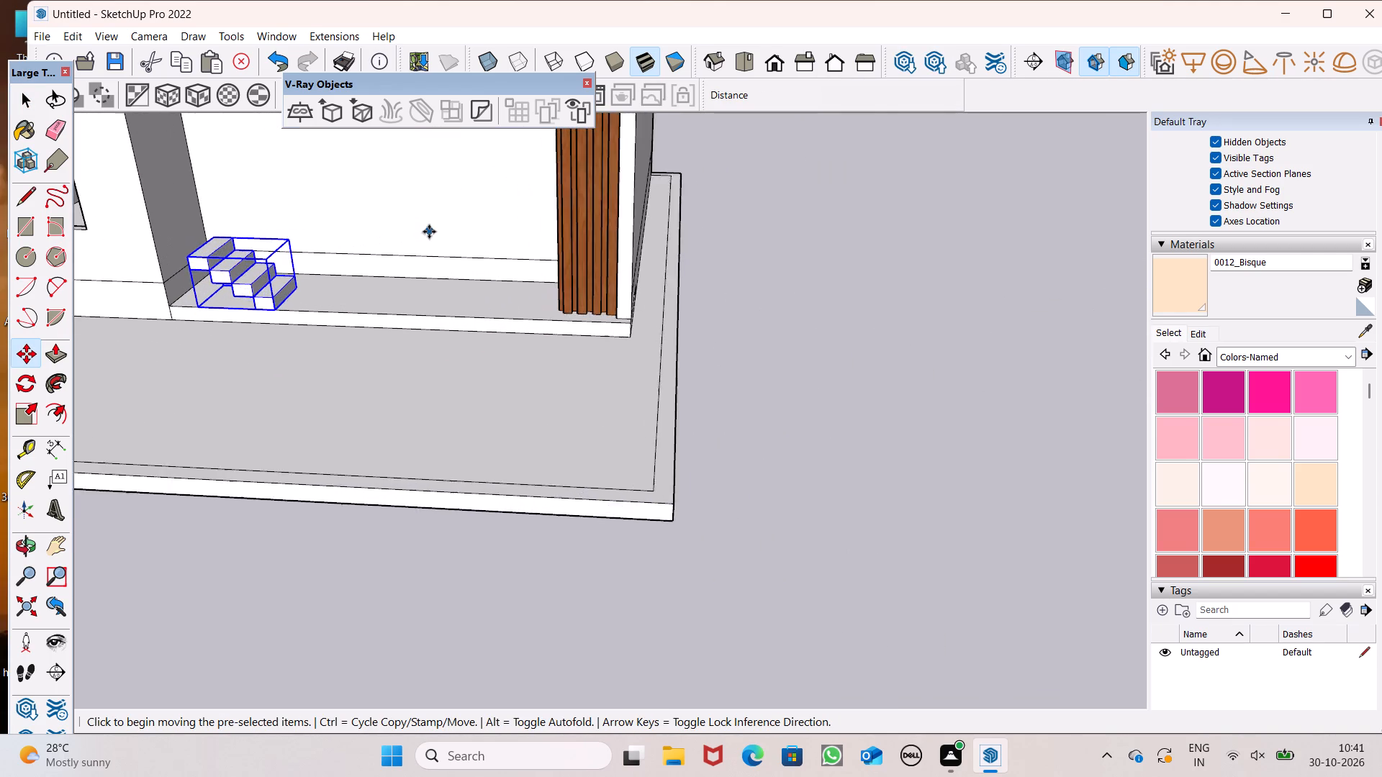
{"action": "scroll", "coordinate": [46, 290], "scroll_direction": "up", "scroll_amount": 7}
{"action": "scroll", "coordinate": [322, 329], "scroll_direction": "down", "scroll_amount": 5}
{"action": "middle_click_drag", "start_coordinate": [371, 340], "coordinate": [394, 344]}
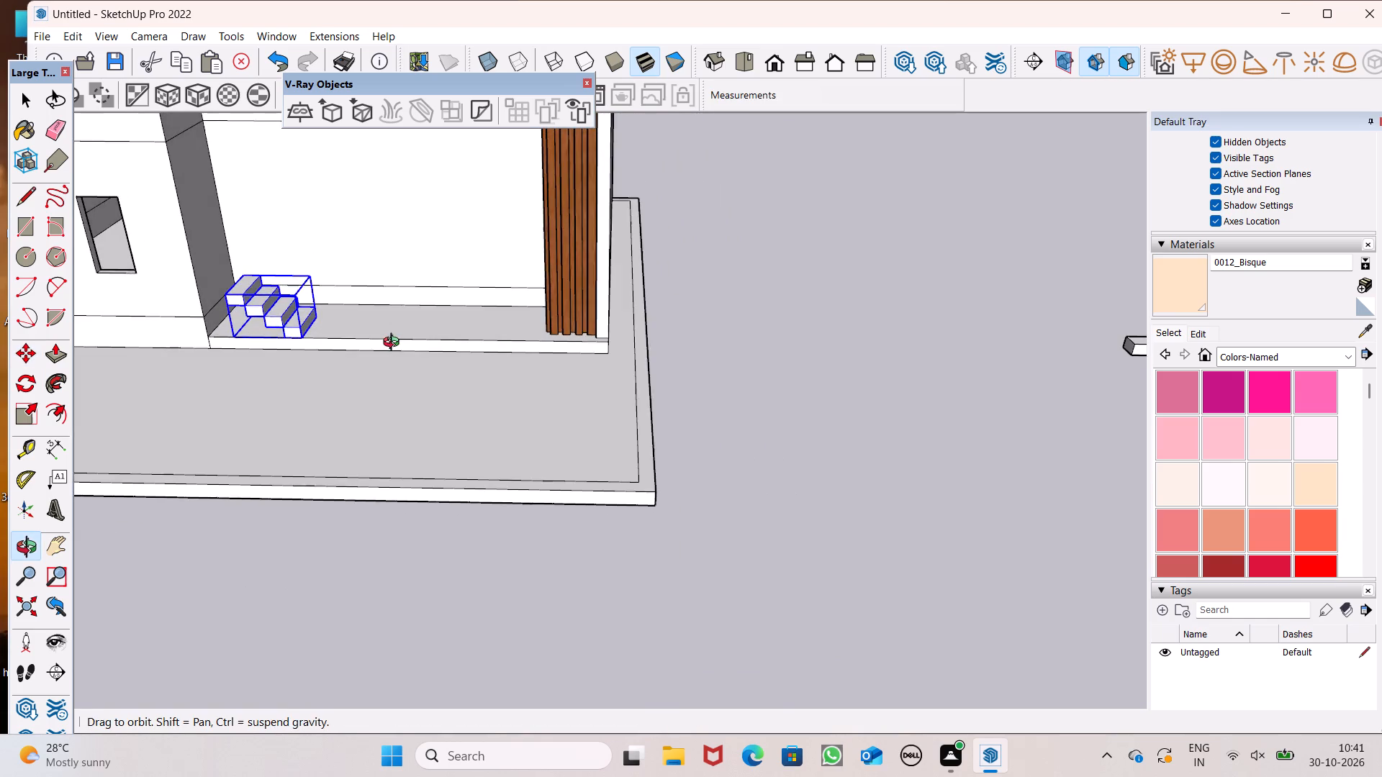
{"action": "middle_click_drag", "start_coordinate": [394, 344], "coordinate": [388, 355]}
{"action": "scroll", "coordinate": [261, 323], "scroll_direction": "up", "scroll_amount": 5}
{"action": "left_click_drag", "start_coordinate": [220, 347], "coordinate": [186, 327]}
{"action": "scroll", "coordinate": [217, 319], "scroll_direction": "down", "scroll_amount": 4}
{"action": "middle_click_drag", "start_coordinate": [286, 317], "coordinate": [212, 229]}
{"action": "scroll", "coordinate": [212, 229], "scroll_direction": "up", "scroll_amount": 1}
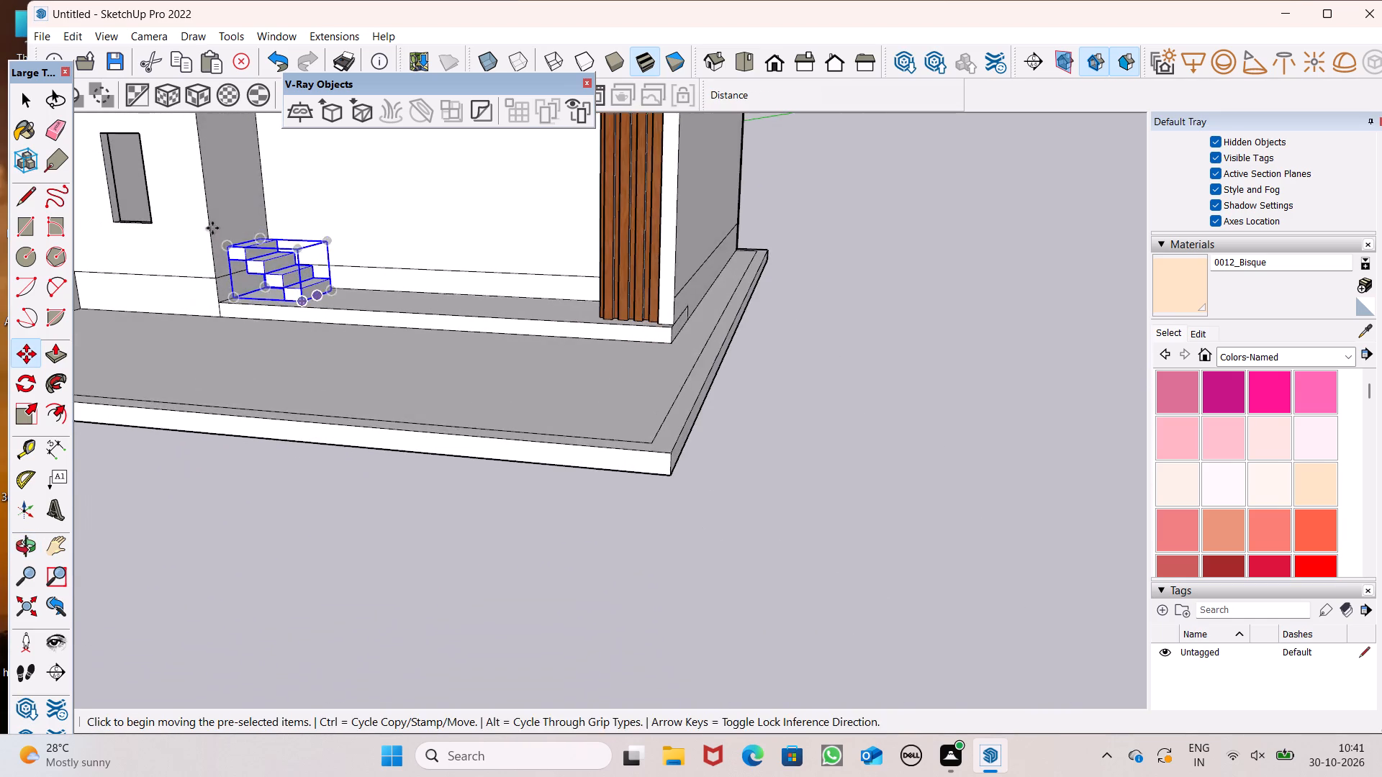
Move the flight group off the front ledge onto the open ground beyond the house's base slab.
{"action": "scroll", "coordinate": [288, 284], "scroll_direction": "down", "scroll_amount": 5}
{"action": "middle_click_drag", "start_coordinate": [322, 305], "coordinate": [409, 309]}
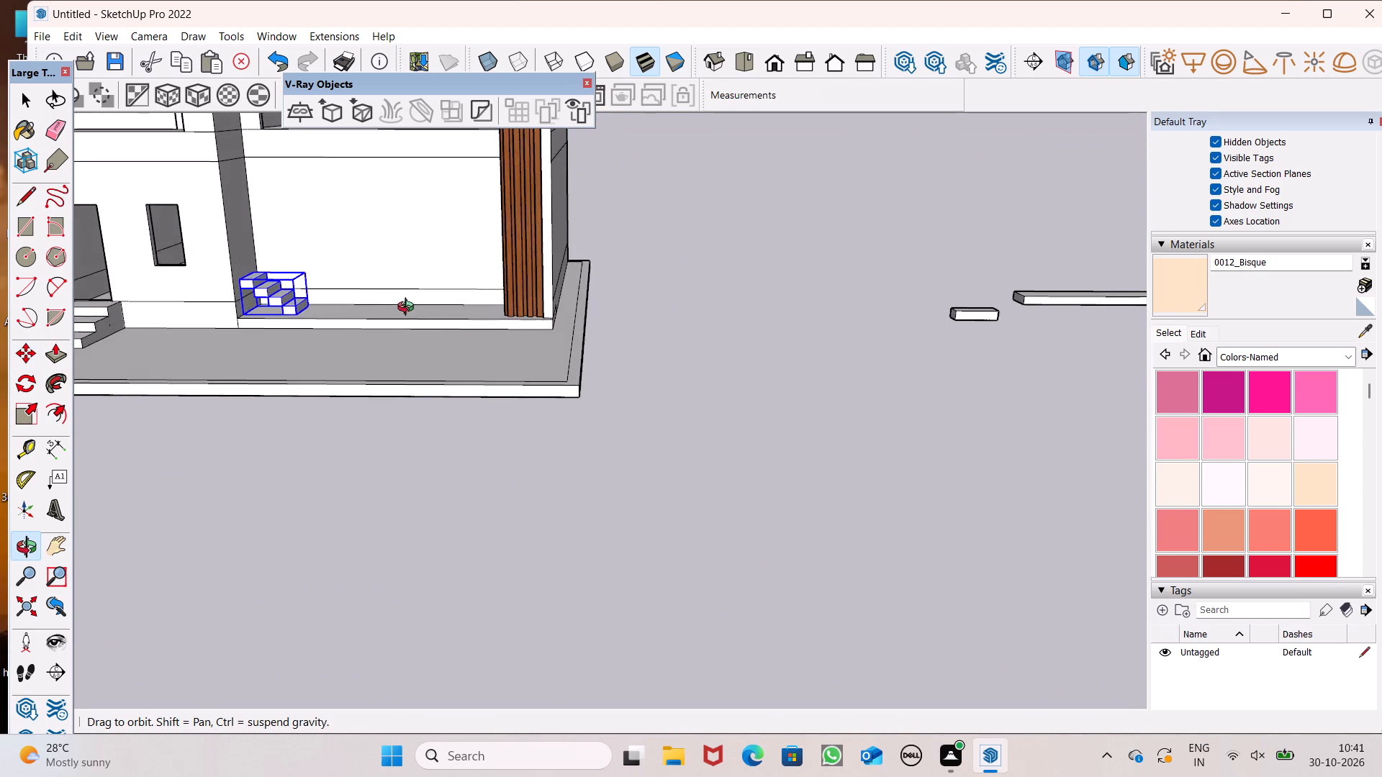
{"action": "middle_click_drag", "start_coordinate": [409, 309], "coordinate": [365, 386]}
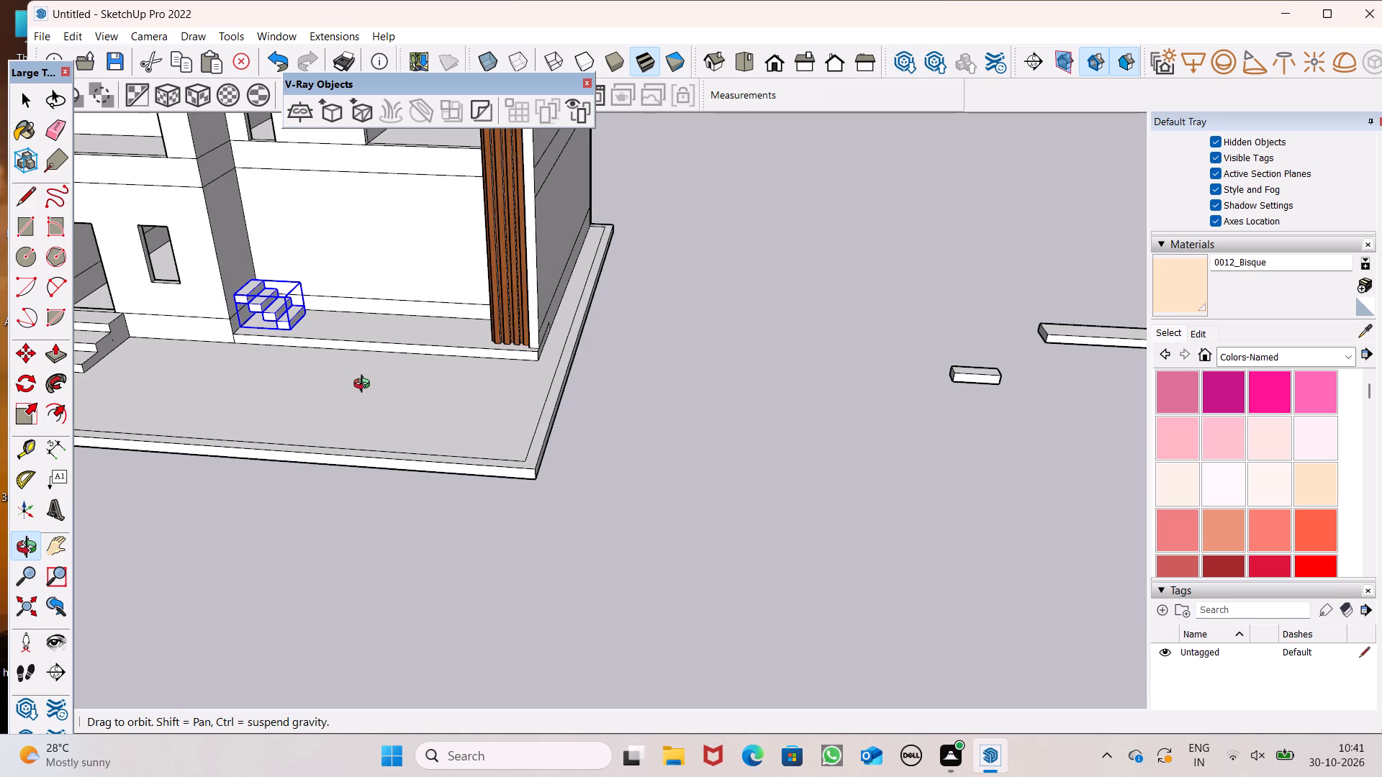
{"action": "middle_click_drag", "start_coordinate": [365, 386], "coordinate": [328, 401]}
{"action": "left_click_drag", "start_coordinate": [291, 317], "coordinate": [469, 437]}
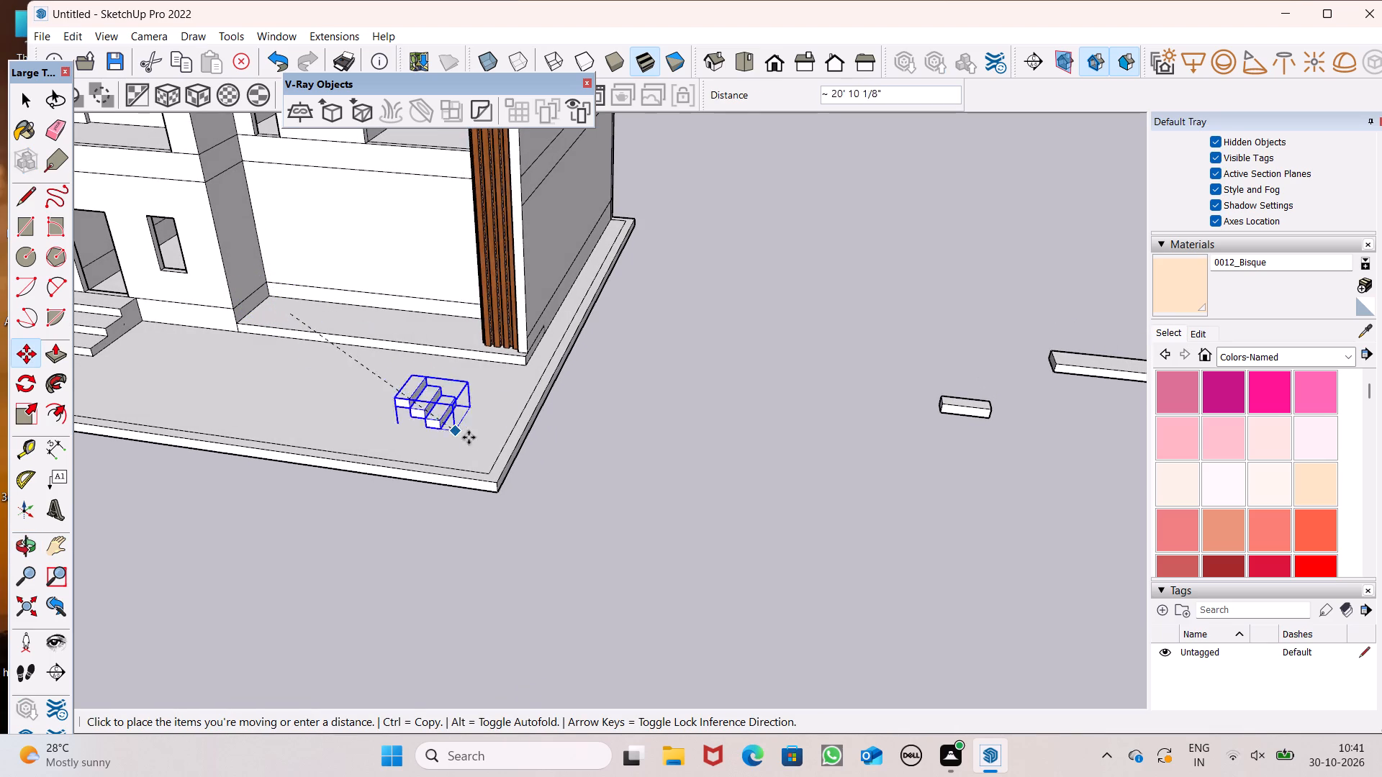
{"action": "left_click_drag", "start_coordinate": [469, 437], "coordinate": [878, 584]}
{"action": "key", "text": "space"}
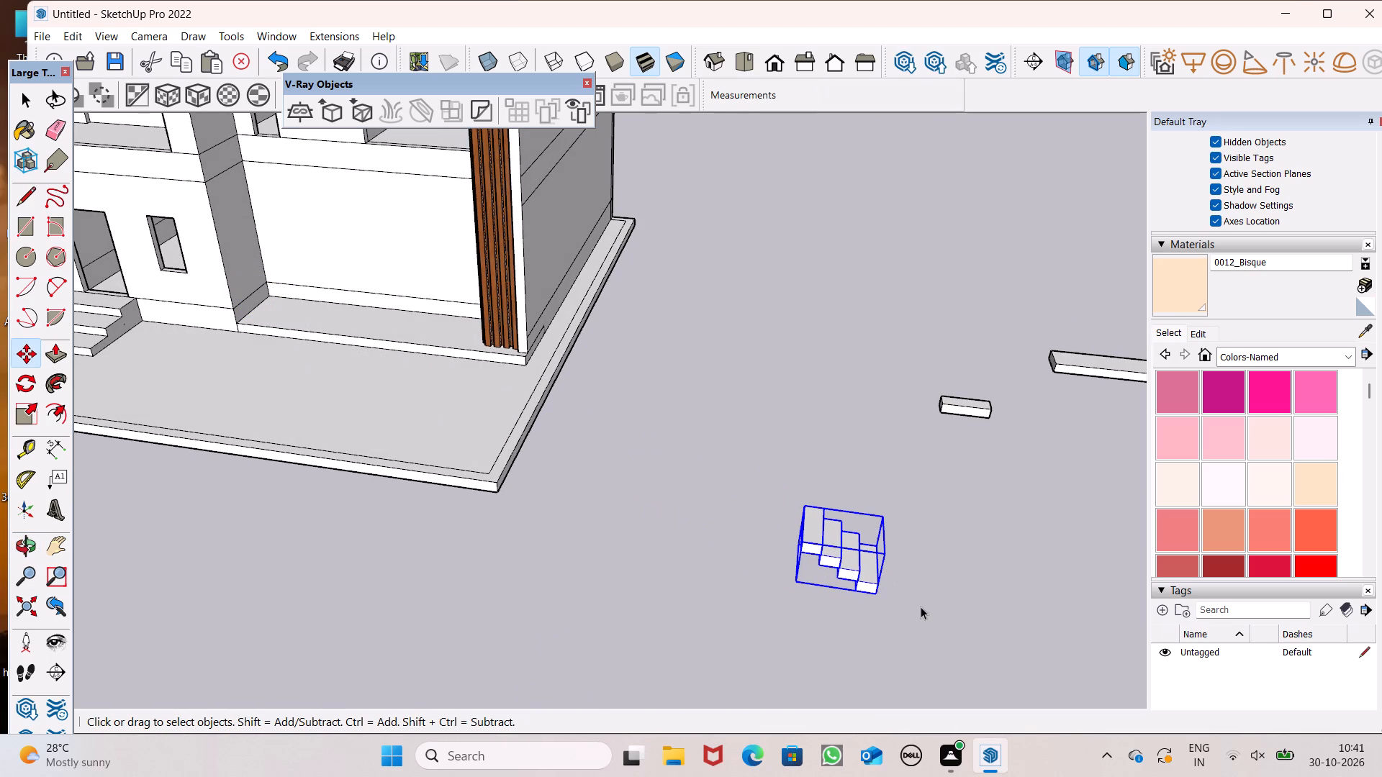
{"action": "key", "text": "space"}
{"action": "left_click", "coordinate": [927, 622]}
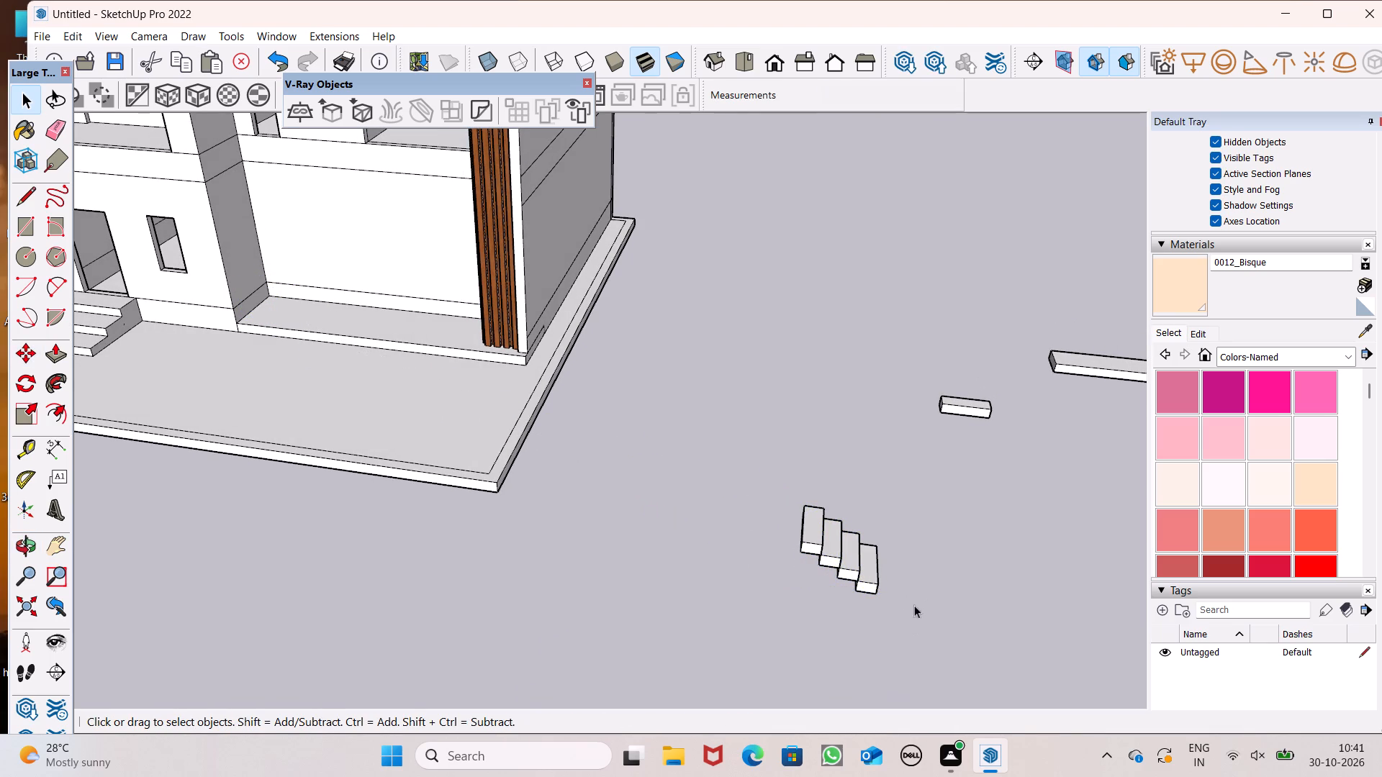
Copy the single spare step block about 16' 4 5/8" farther away from the house.
{"action": "left_click", "coordinate": [969, 404]}
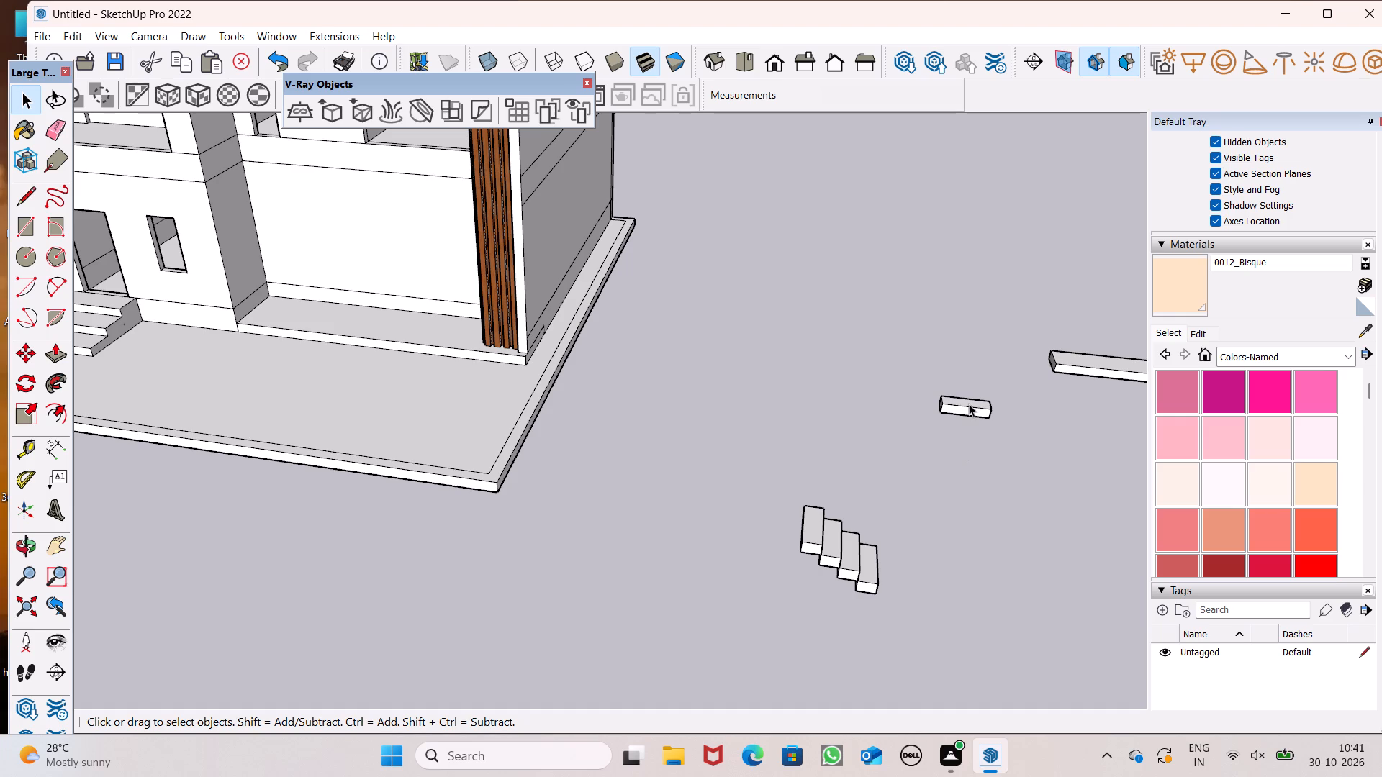
{"action": "scroll", "coordinate": [463, 459], "scroll_direction": "down", "scroll_amount": 6}
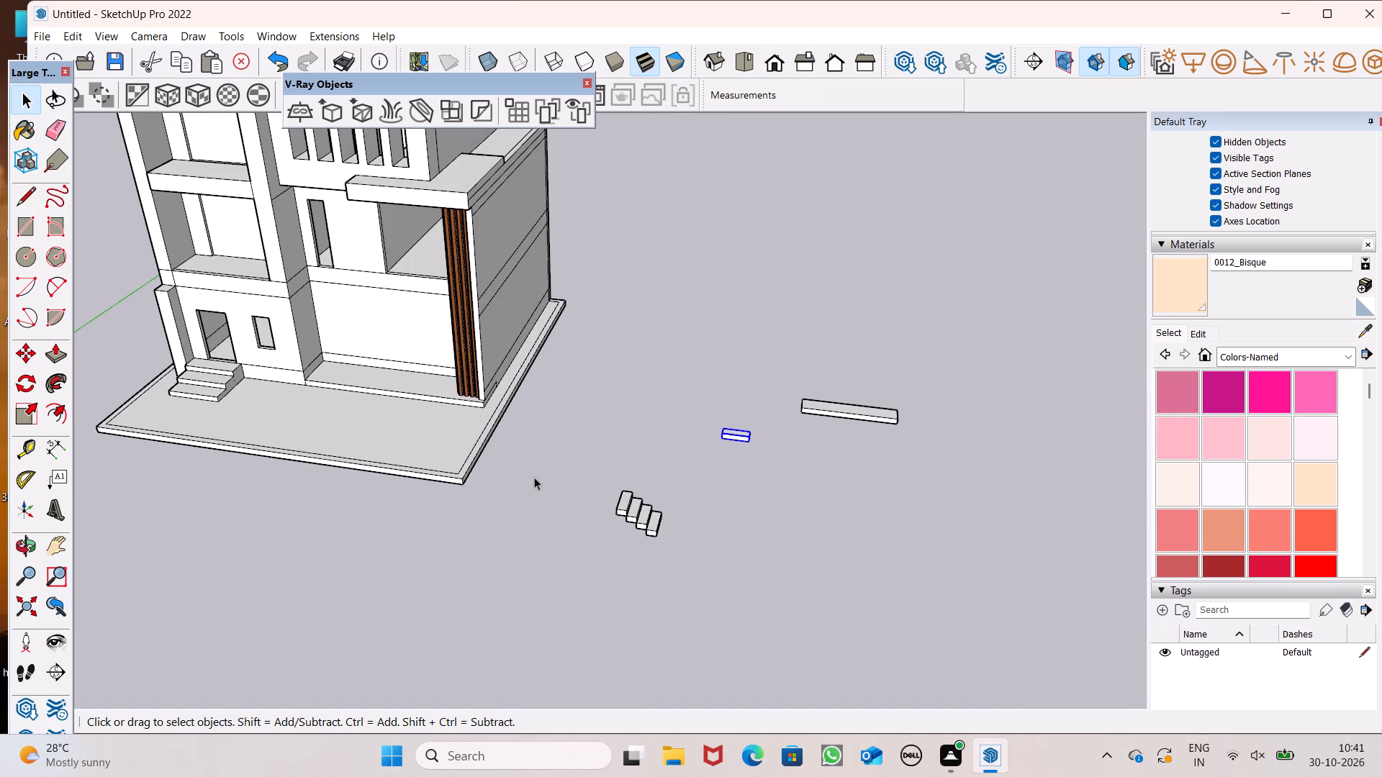
{"action": "key", "text": "m"}
{"action": "key", "text": "Return"}
{"action": "scroll", "coordinate": [547, 480], "scroll_direction": "up", "scroll_amount": 6}
{"action": "scroll", "coordinate": [484, 491], "scroll_direction": "down", "scroll_amount": 6}
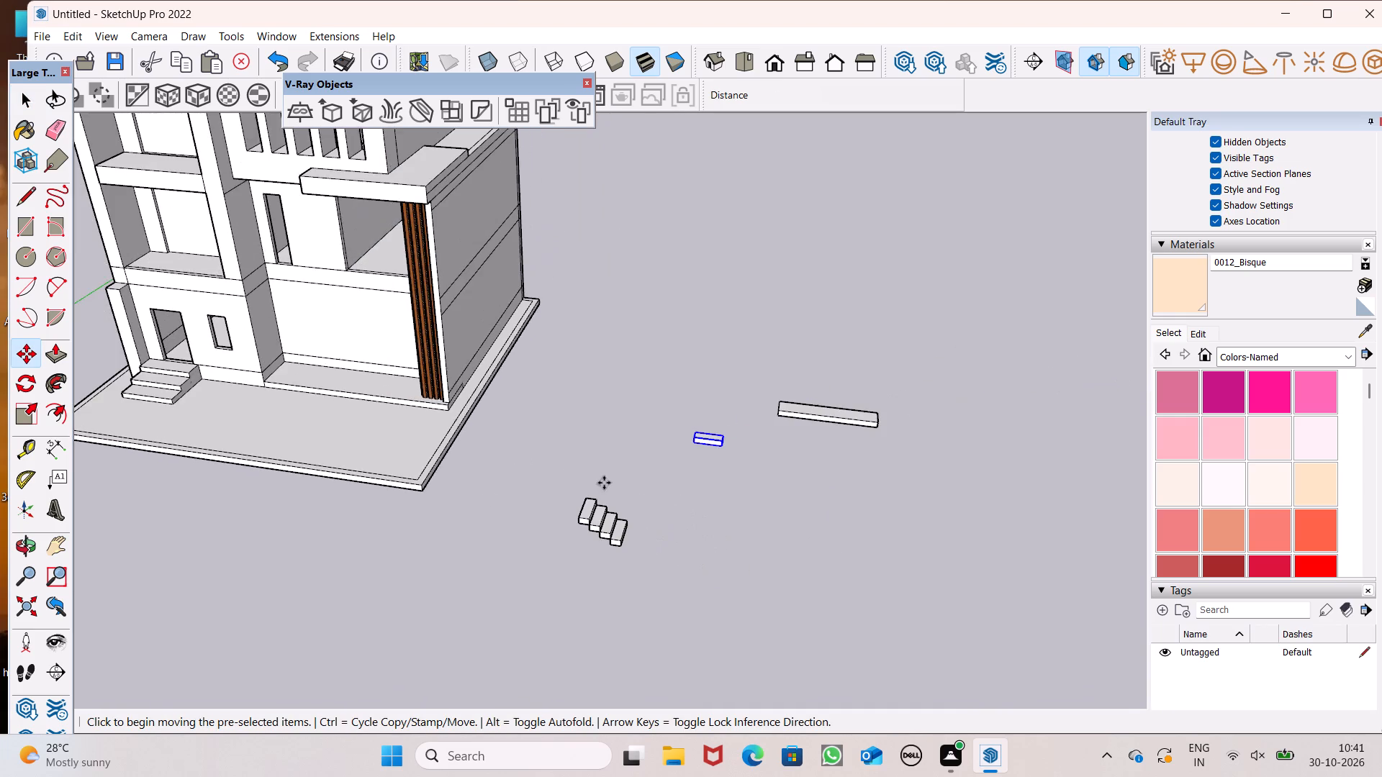
{"action": "scroll", "coordinate": [610, 480], "scroll_direction": "up", "scroll_amount": 5}
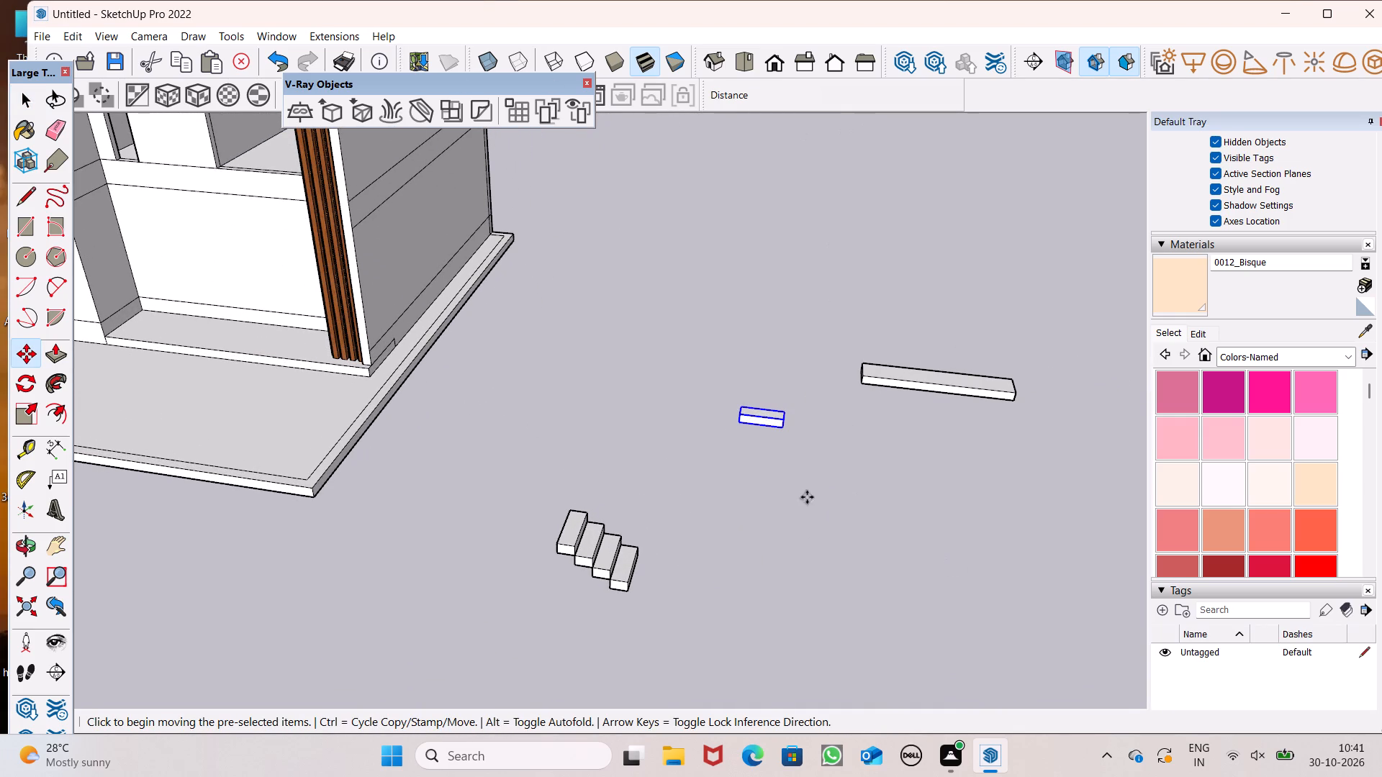
{"action": "left_click_drag", "start_coordinate": [787, 428], "coordinate": [1035, 501]}
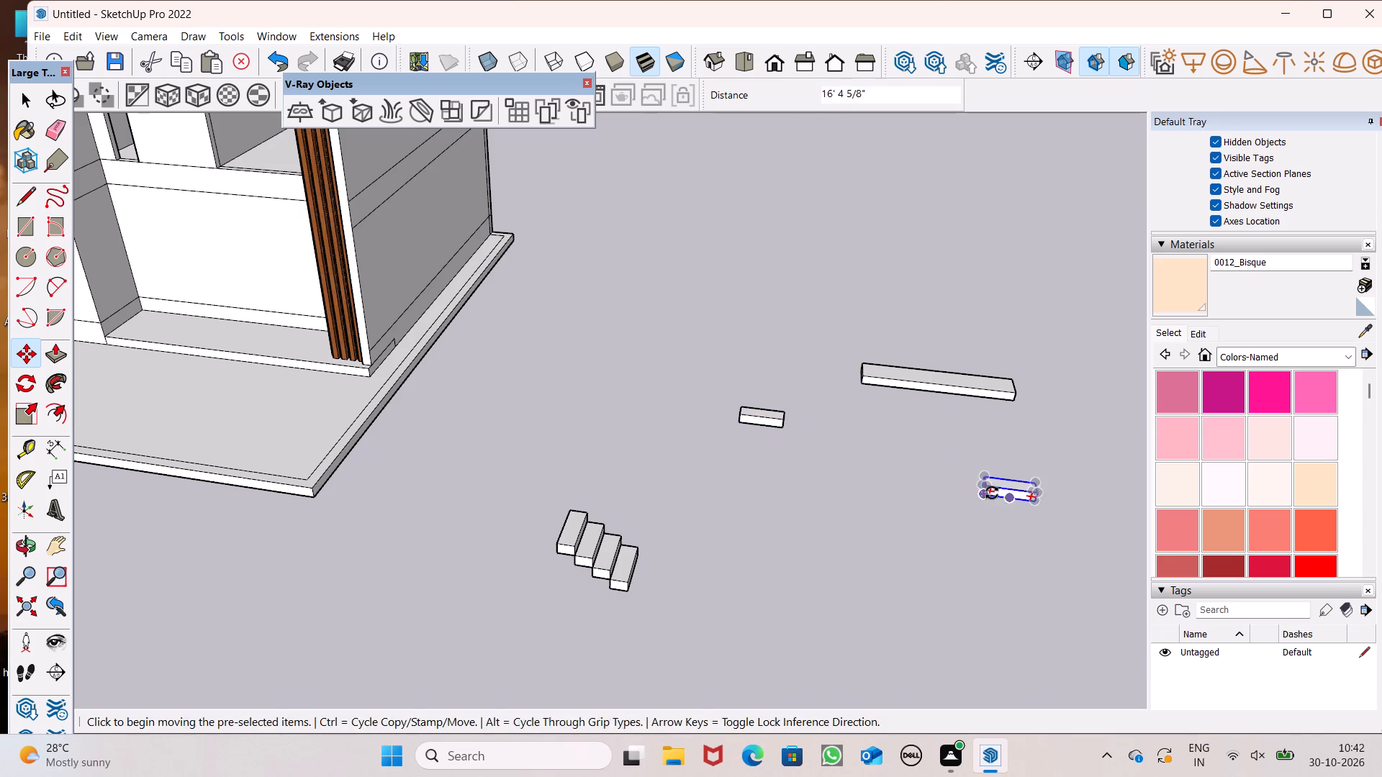
{"action": "key", "text": "space"}
{"action": "left_click", "coordinate": [800, 440]}
Rotate the original spare block horizontally so it lies crosswise, roughly in line with the flight's treads.
{"action": "left_click", "coordinate": [767, 419]}
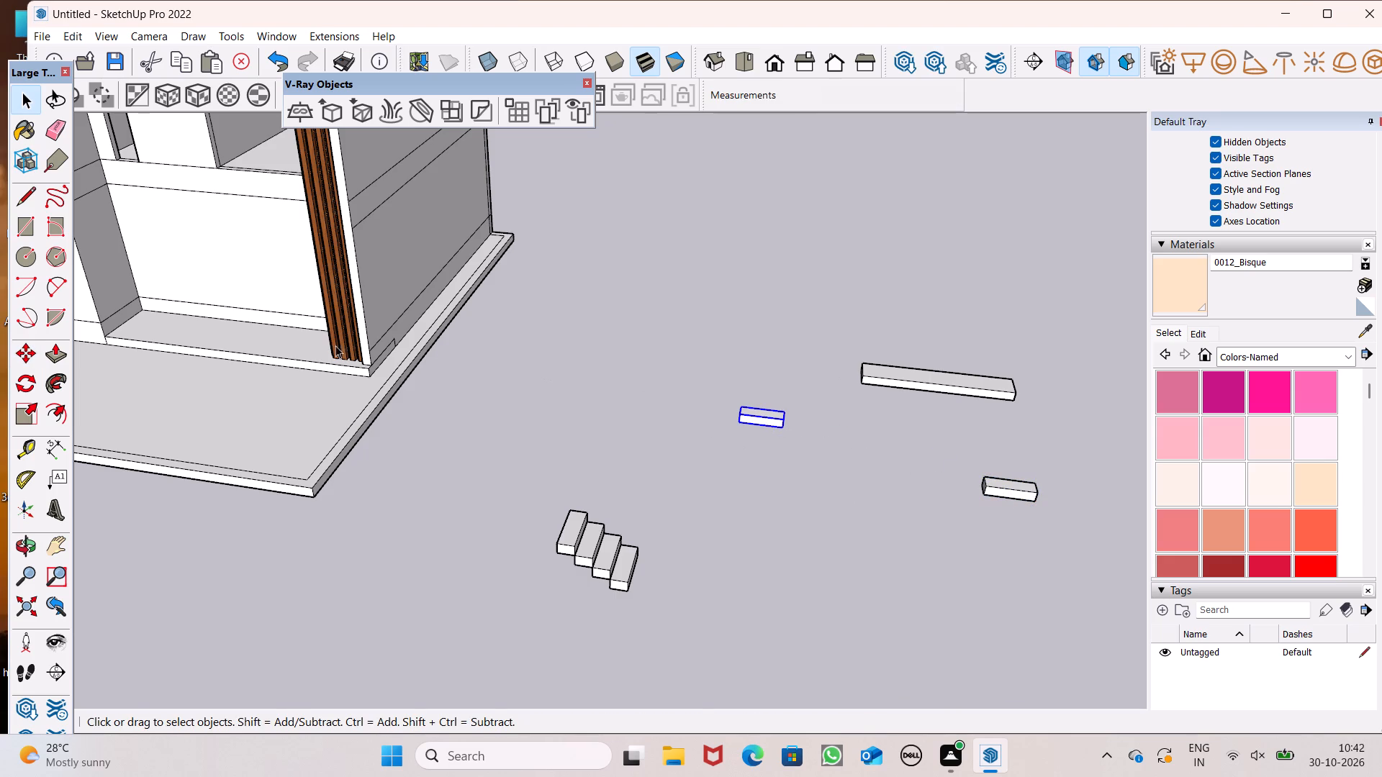
{"action": "left_click", "coordinate": [26, 386]}
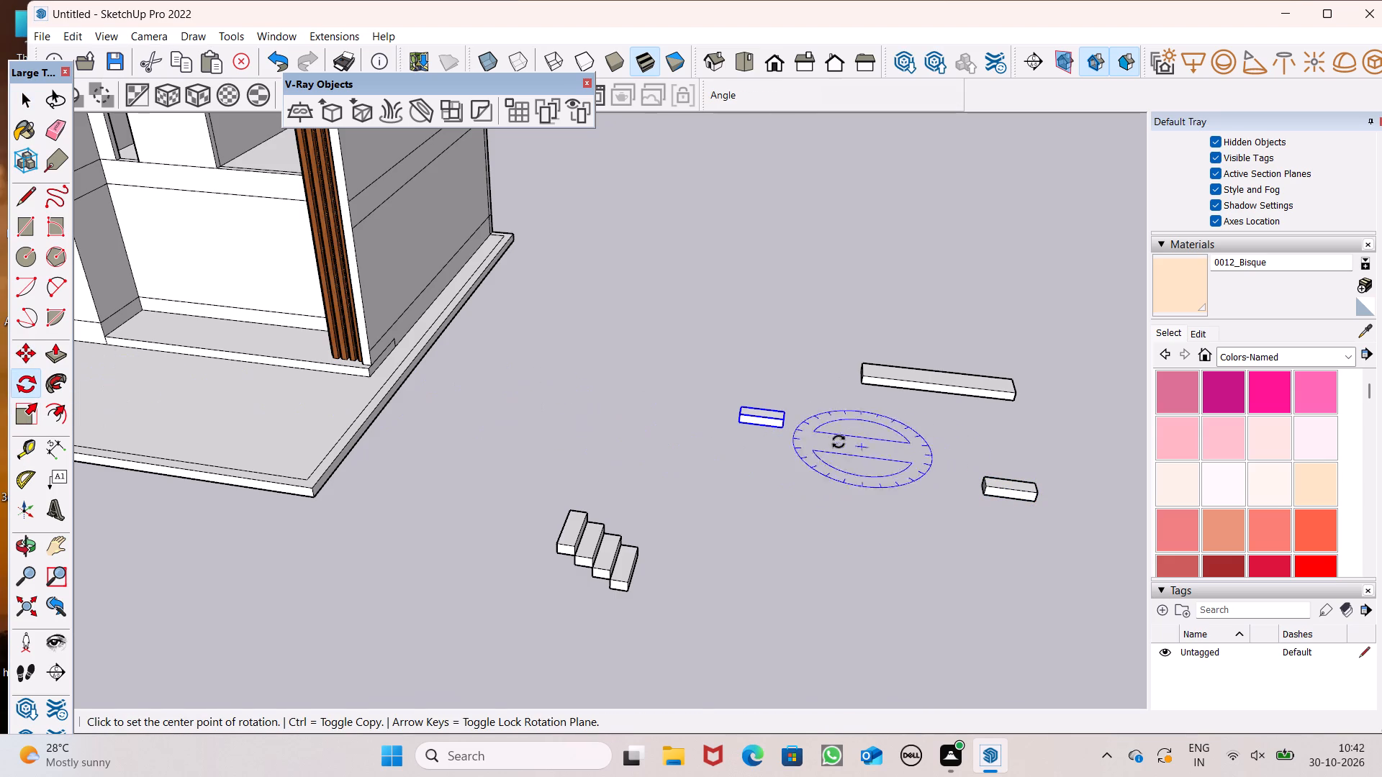
{"action": "left_click", "coordinate": [789, 436]}
{"action": "left_click", "coordinate": [864, 436]}
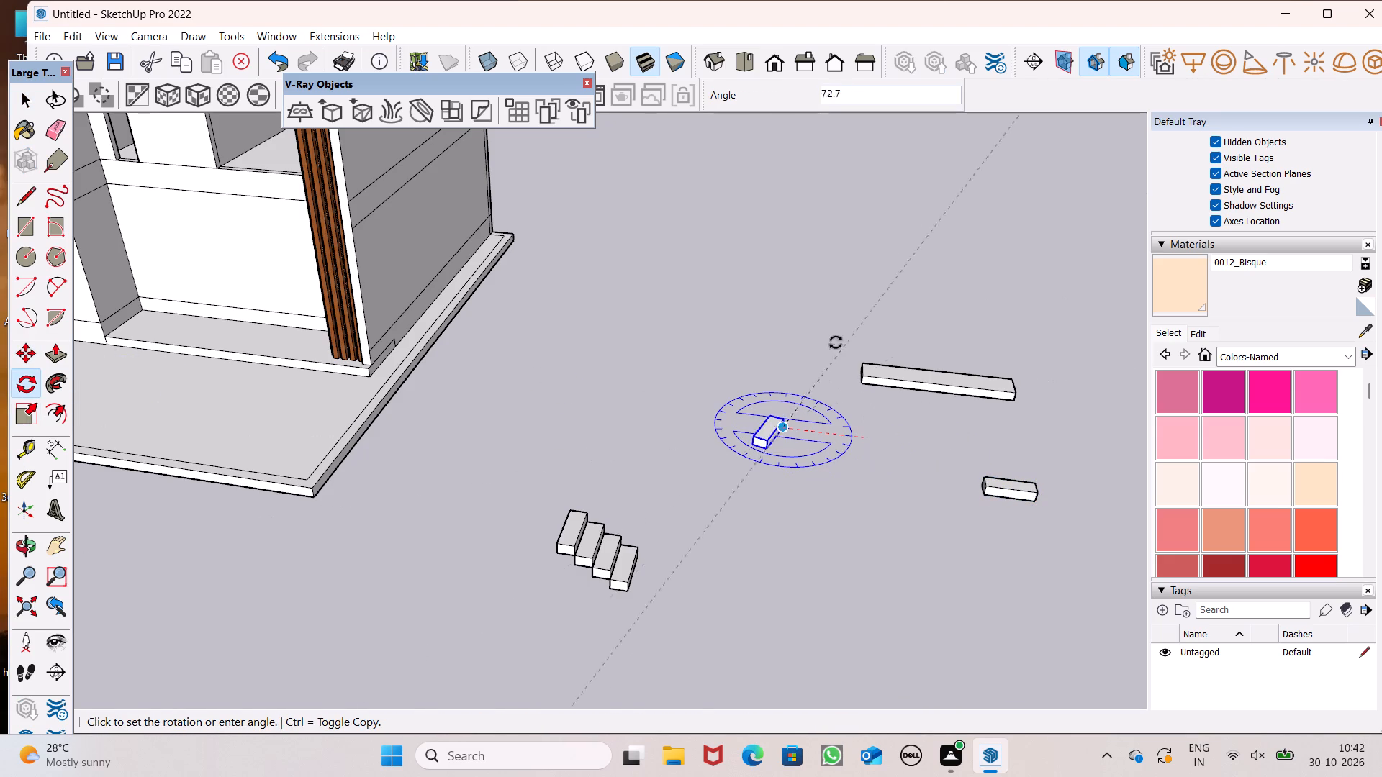
{"action": "left_click", "coordinate": [791, 323]}
{"action": "key", "text": "space"}
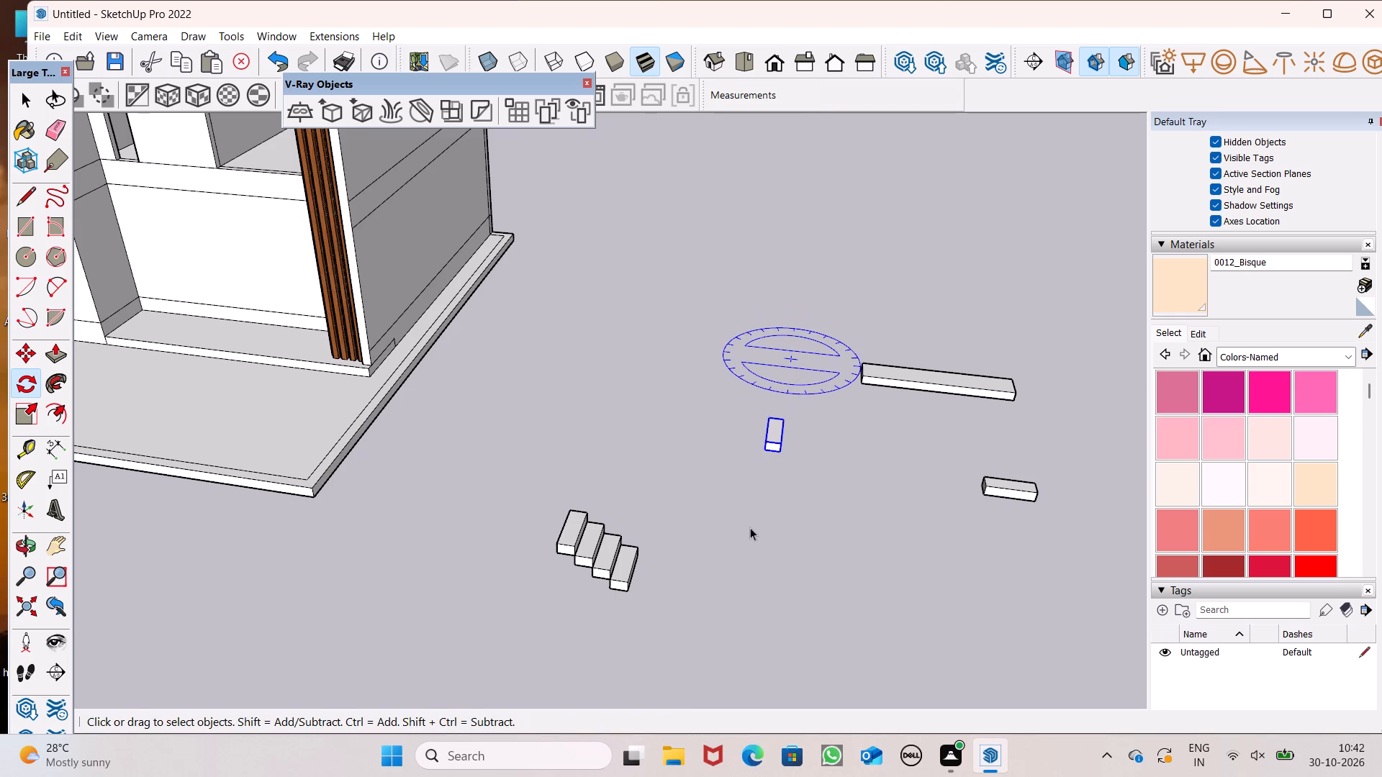
Move the rotated spare block onto the flight's upper end, snapping its bottom corner to the top tread as the fifth step.
{"action": "scroll", "coordinate": [749, 527], "scroll_direction": "up", "scroll_amount": 2}
{"action": "key", "text": "m"}
{"action": "key", "text": "Return"}
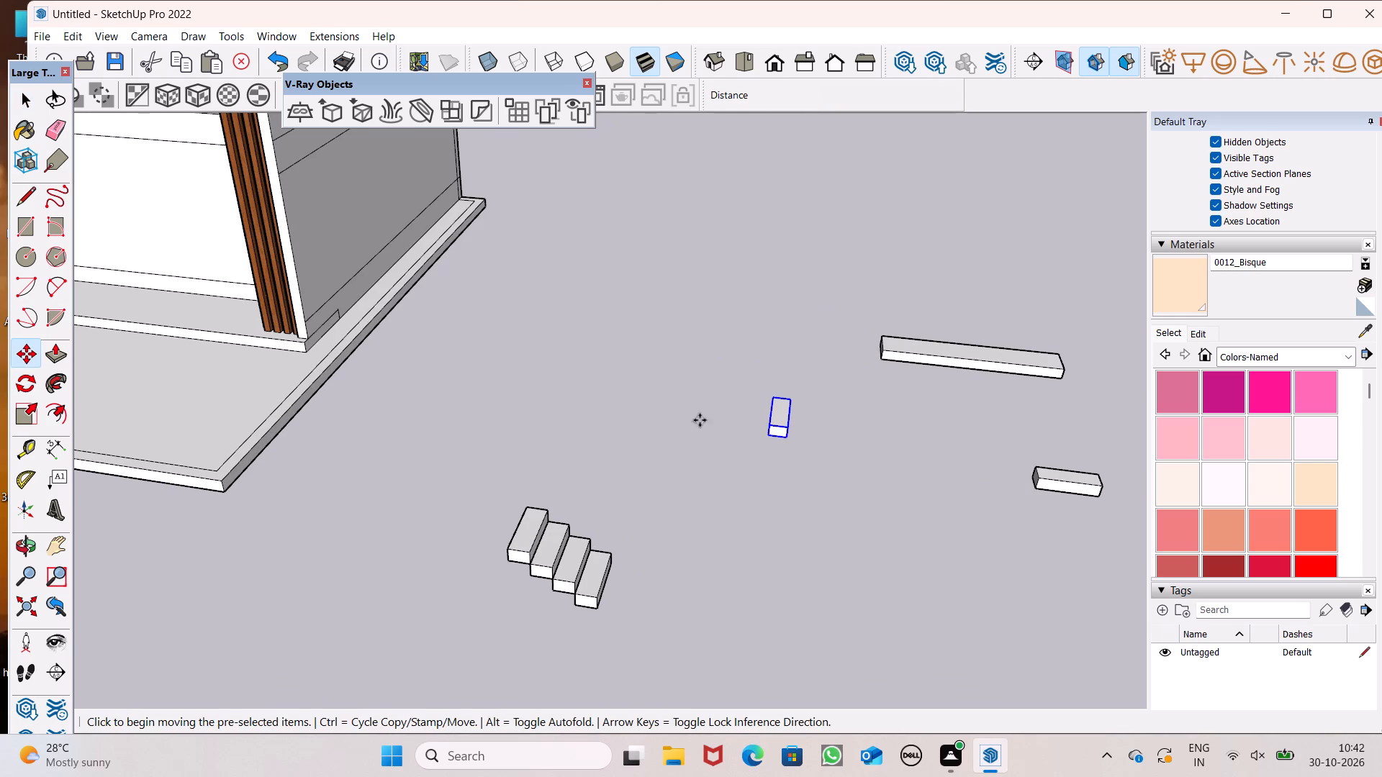
{"action": "left_click_drag", "start_coordinate": [764, 441], "coordinate": [470, 547]}
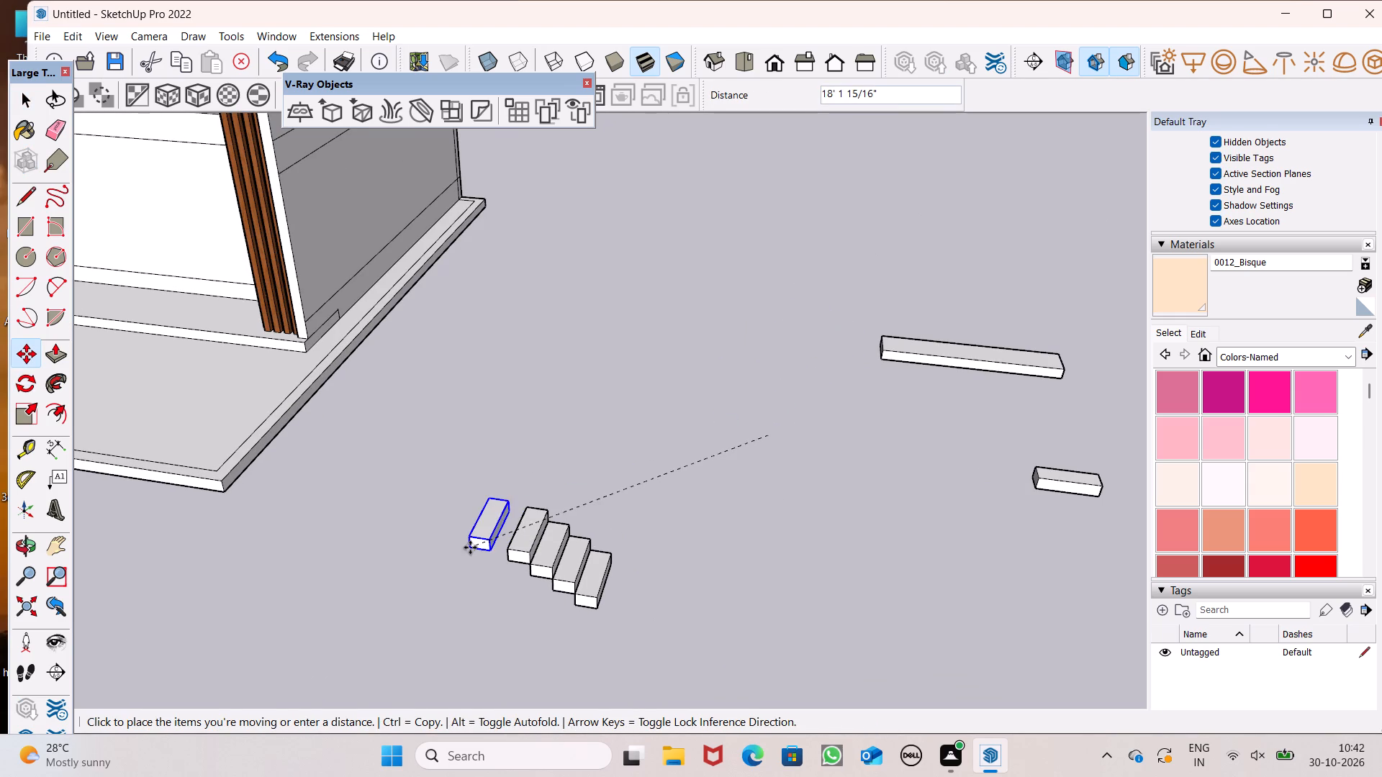
{"action": "left_click_drag", "start_coordinate": [470, 547], "coordinate": [469, 546]}
{"action": "left_click_drag", "start_coordinate": [482, 554], "coordinate": [492, 555]}
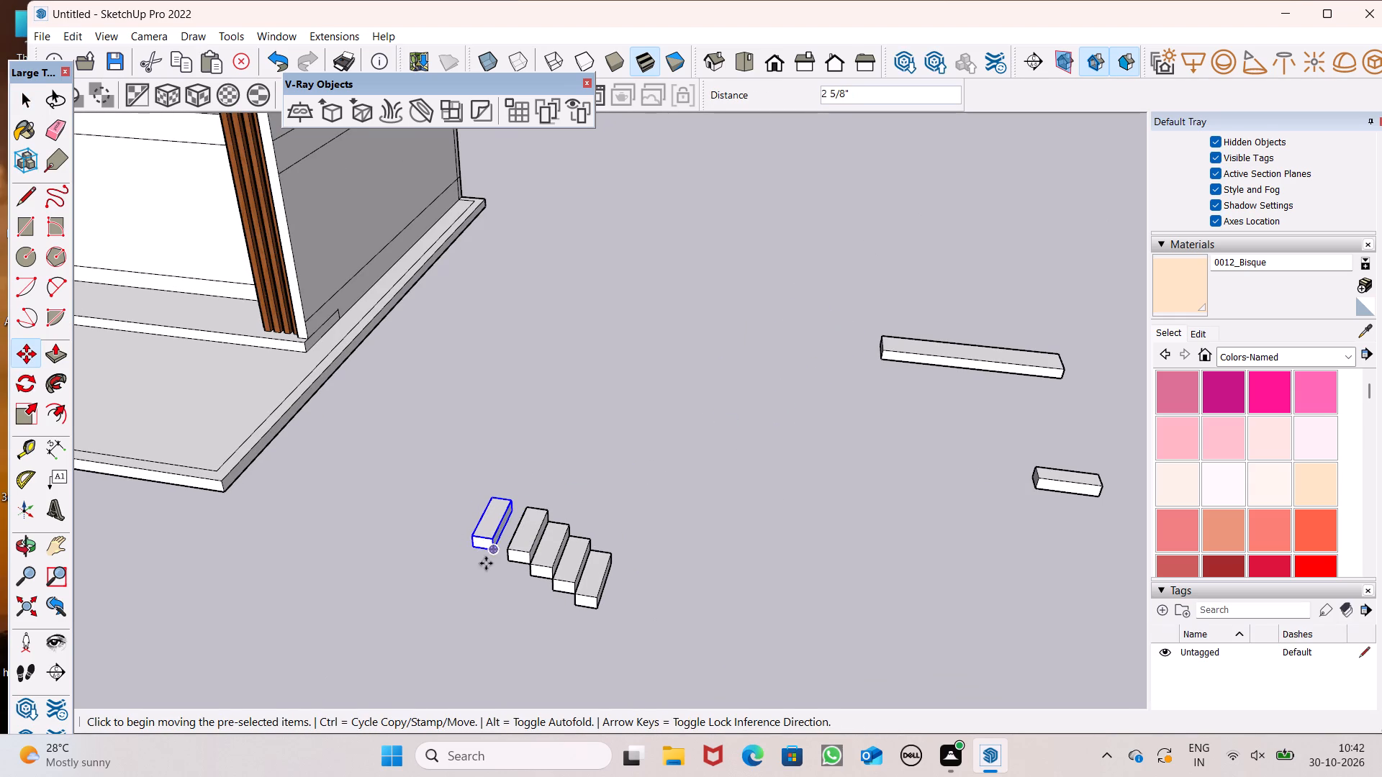
{"action": "scroll", "coordinate": [510, 576], "scroll_direction": "up", "scroll_amount": 1}
{"action": "scroll", "coordinate": [510, 576], "scroll_direction": "down", "scroll_amount": 1}
{"action": "scroll", "coordinate": [510, 574], "scroll_direction": "up", "scroll_amount": 15}
{"action": "left_click_drag", "start_coordinate": [407, 473], "coordinate": [481, 405]}
{"action": "scroll", "coordinate": [462, 415], "scroll_direction": "down", "scroll_amount": 10}
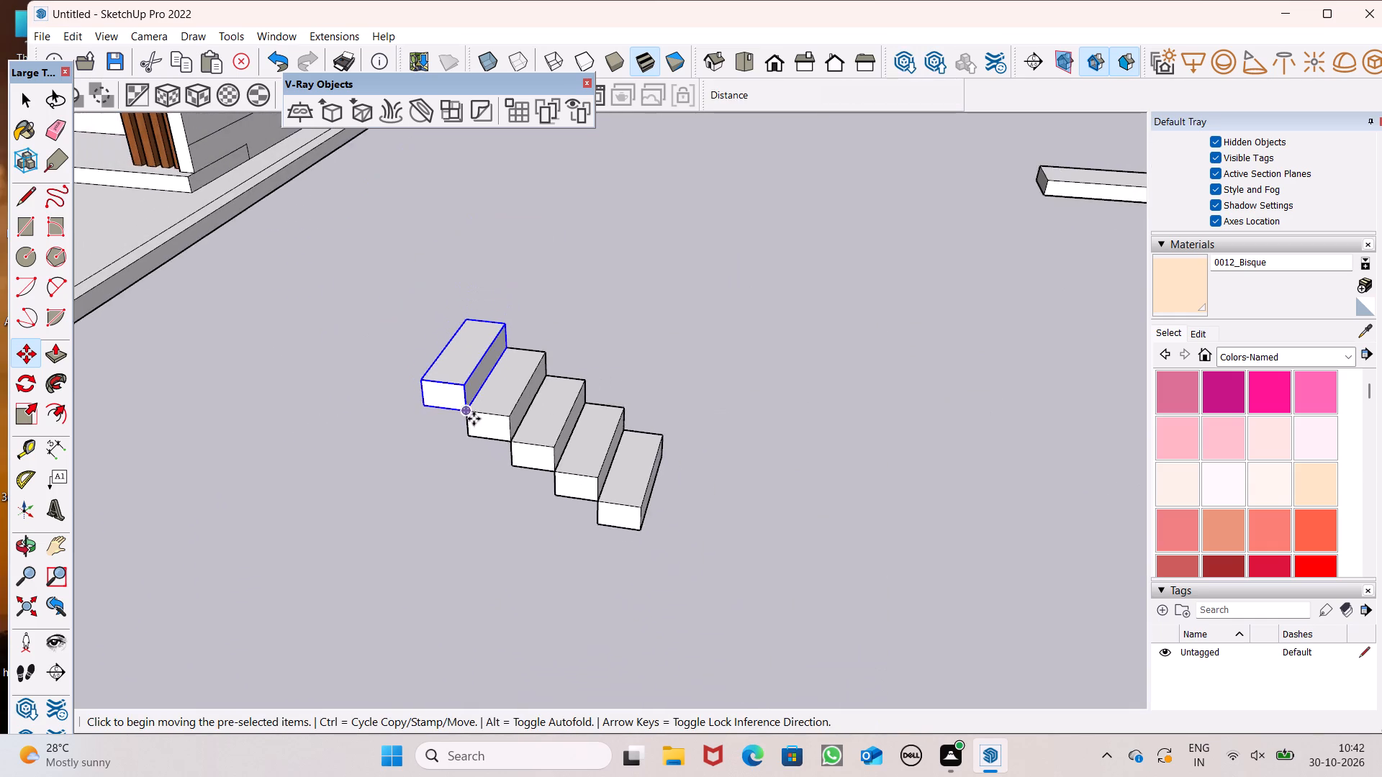
Copy the top step block and snap the copy onto it as the flight's sixth step, offset one tread and riser.
{"action": "middle_click_drag", "start_coordinate": [474, 419], "coordinate": [534, 380]}
{"action": "scroll", "coordinate": [323, 364], "scroll_direction": "up", "scroll_amount": 6}
{"action": "scroll", "coordinate": [435, 384], "scroll_direction": "down", "scroll_amount": 4}
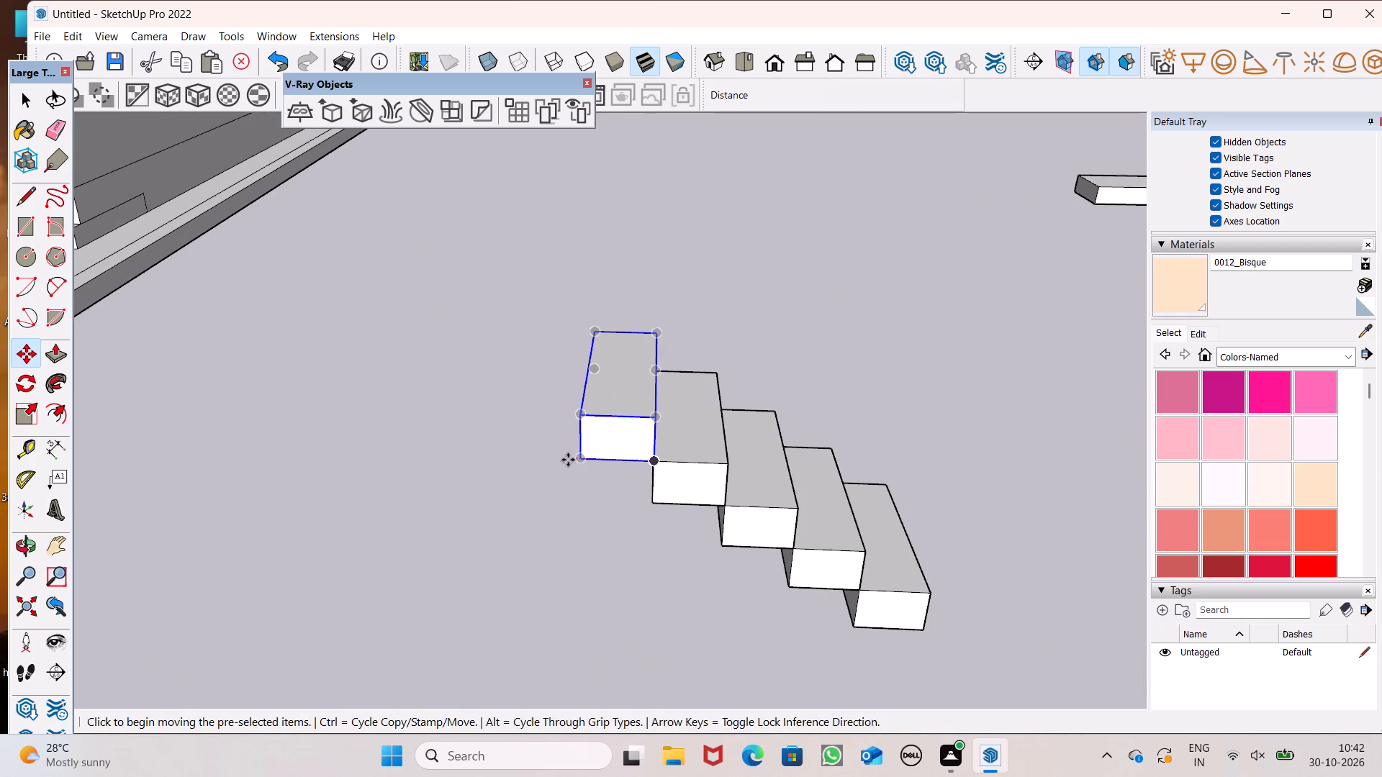
{"action": "left_click_drag", "start_coordinate": [577, 462], "coordinate": [451, 404]}
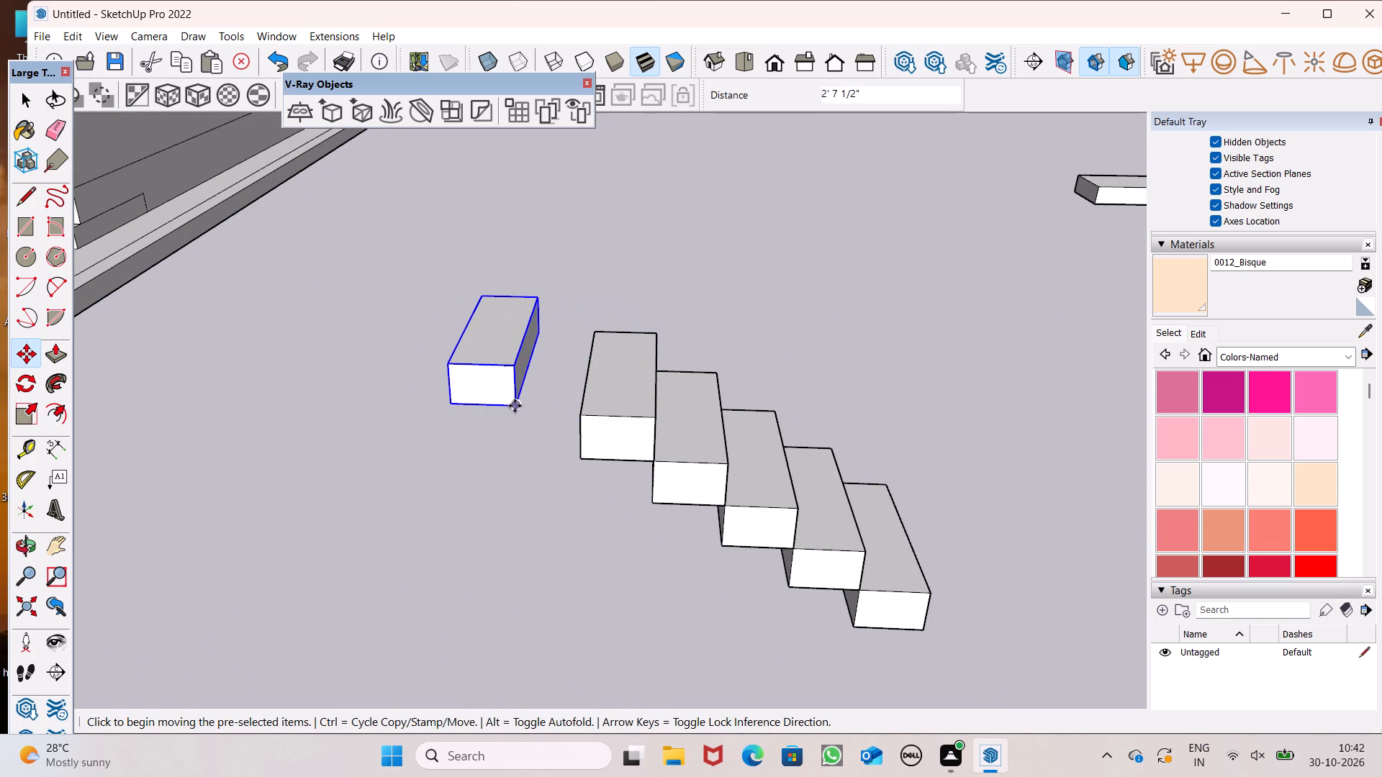
{"action": "left_click_drag", "start_coordinate": [515, 407], "coordinate": [580, 423]}
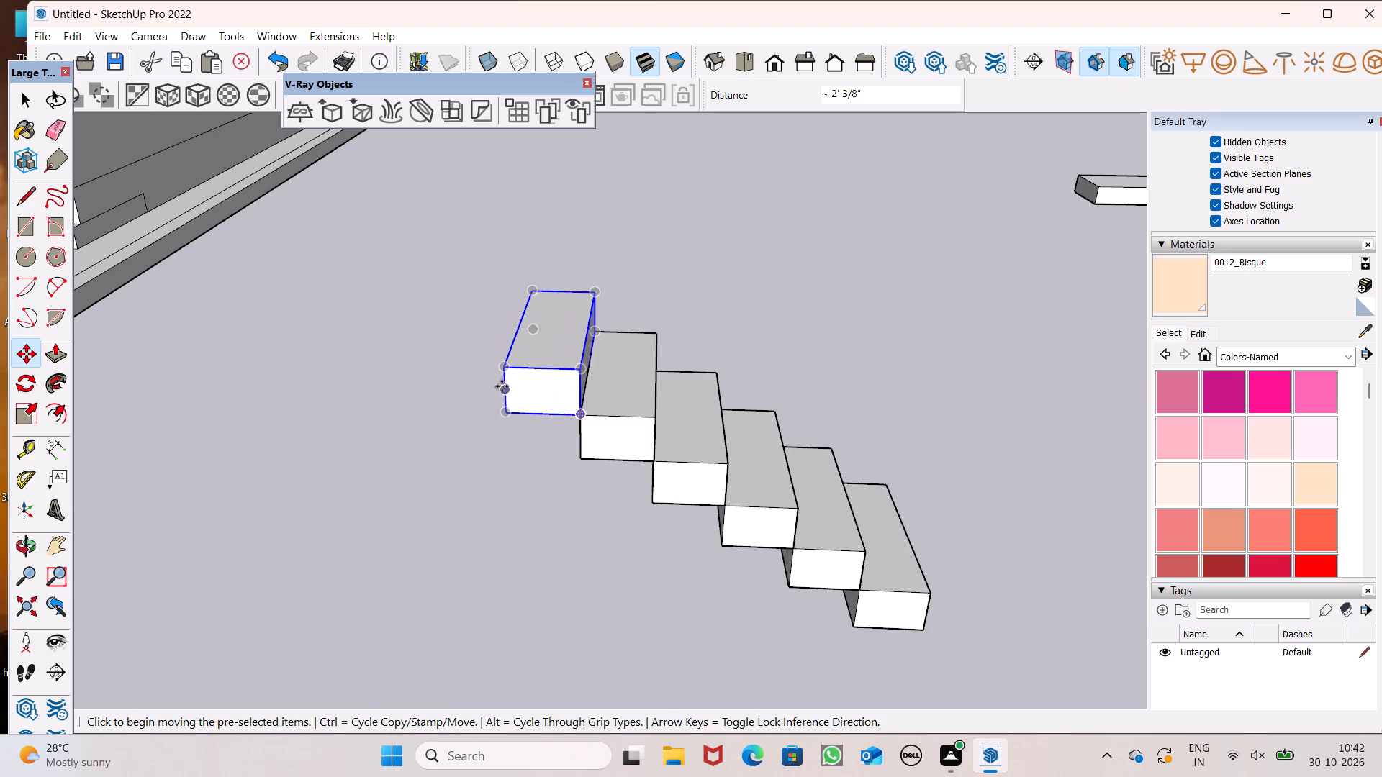
Copy the sixth step block and place the copy one tread farther and one riser higher as the seventh step.
{"action": "scroll", "coordinate": [500, 386], "scroll_direction": "down", "scroll_amount": 5}
{"action": "middle_click_drag", "start_coordinate": [523, 405], "coordinate": [478, 415]}
{"action": "scroll", "coordinate": [438, 399], "scroll_direction": "up", "scroll_amount": 6}
{"action": "left_click_drag", "start_coordinate": [507, 424], "coordinate": [507, 411]}
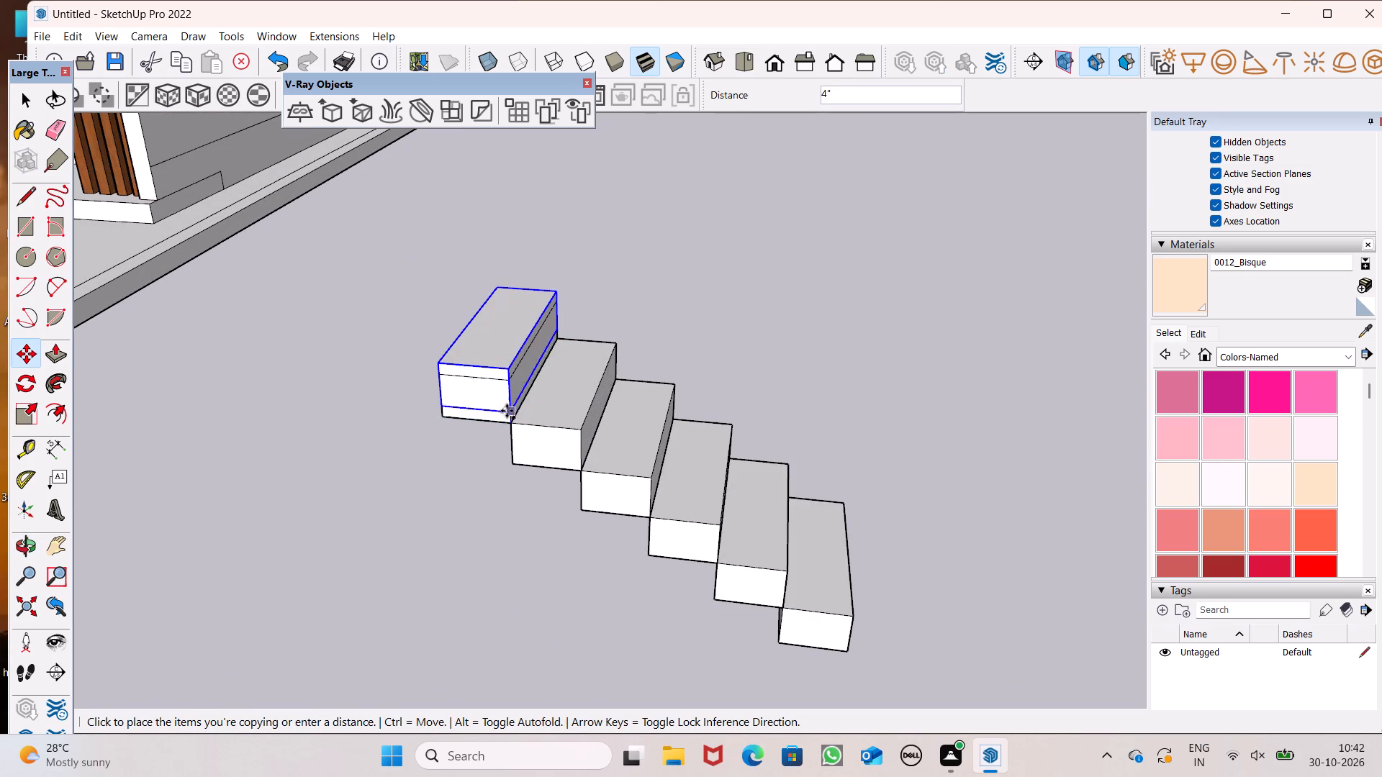
{"action": "left_click_drag", "start_coordinate": [507, 411], "coordinate": [488, 388]}
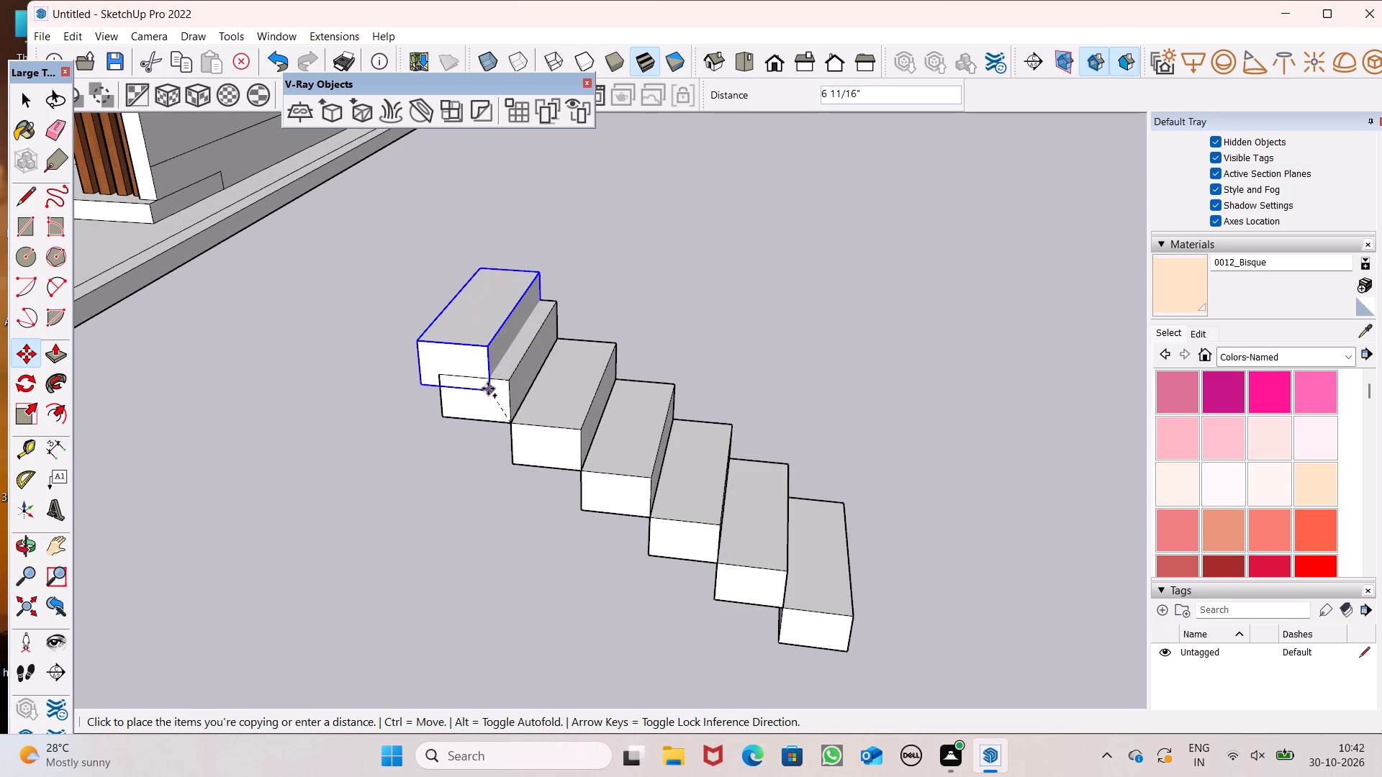
{"action": "left_click_drag", "start_coordinate": [488, 388], "coordinate": [441, 378]}
{"action": "scroll", "coordinate": [408, 329], "scroll_direction": "down", "scroll_amount": 5}
{"action": "key", "text": "space"}
Select the four-step flight group with the three added blocks and make them one group.
{"action": "middle_click_drag", "start_coordinate": [669, 413], "coordinate": [433, 419]}
{"action": "left_click", "coordinate": [464, 396]}
{"action": "left_click", "coordinate": [294, 352]}
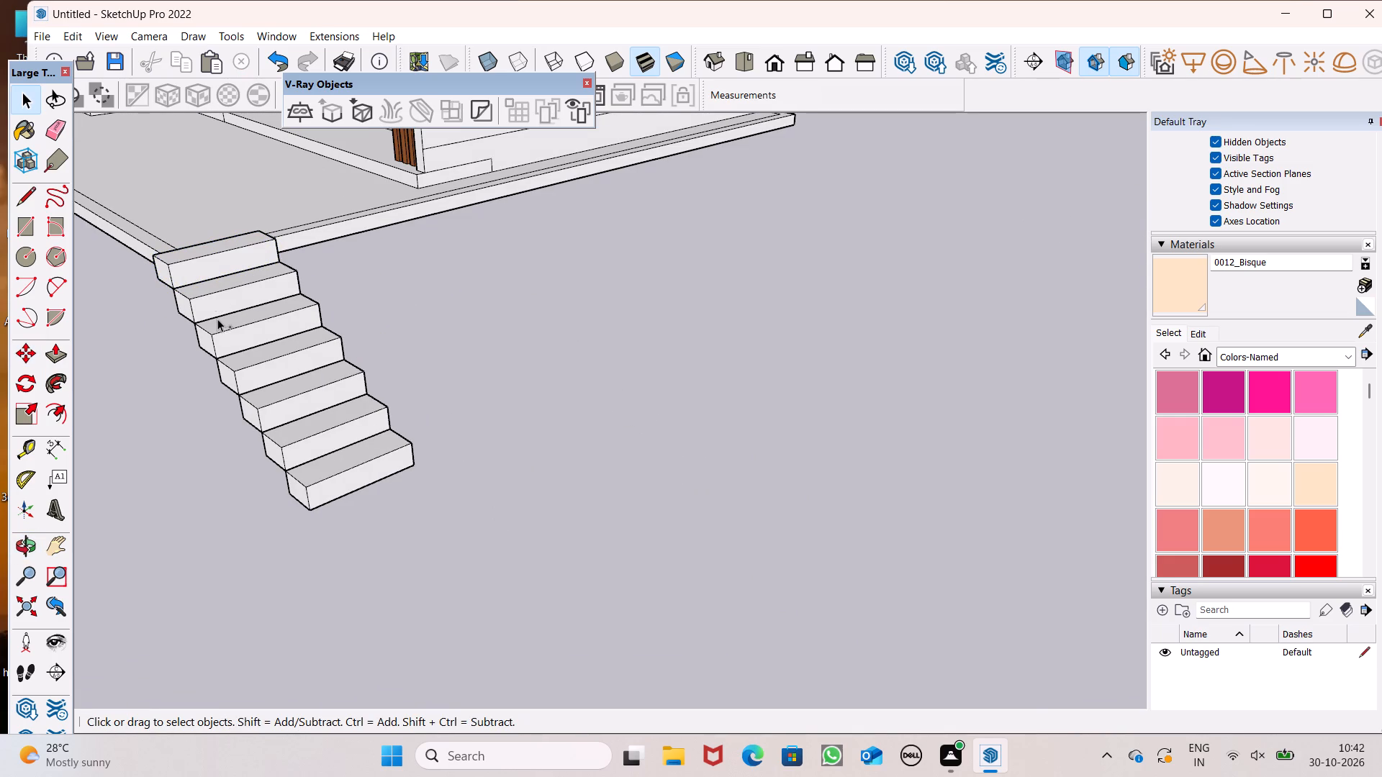
{"action": "left_click", "coordinate": [217, 318], "text": "ctrl"}
{"action": "left_click", "coordinate": [217, 327], "text": "ctrl"}
{"action": "left_click", "coordinate": [193, 258], "text": "ctrl"}
{"action": "right_click", "coordinate": [193, 258], "text": "ctrl"}
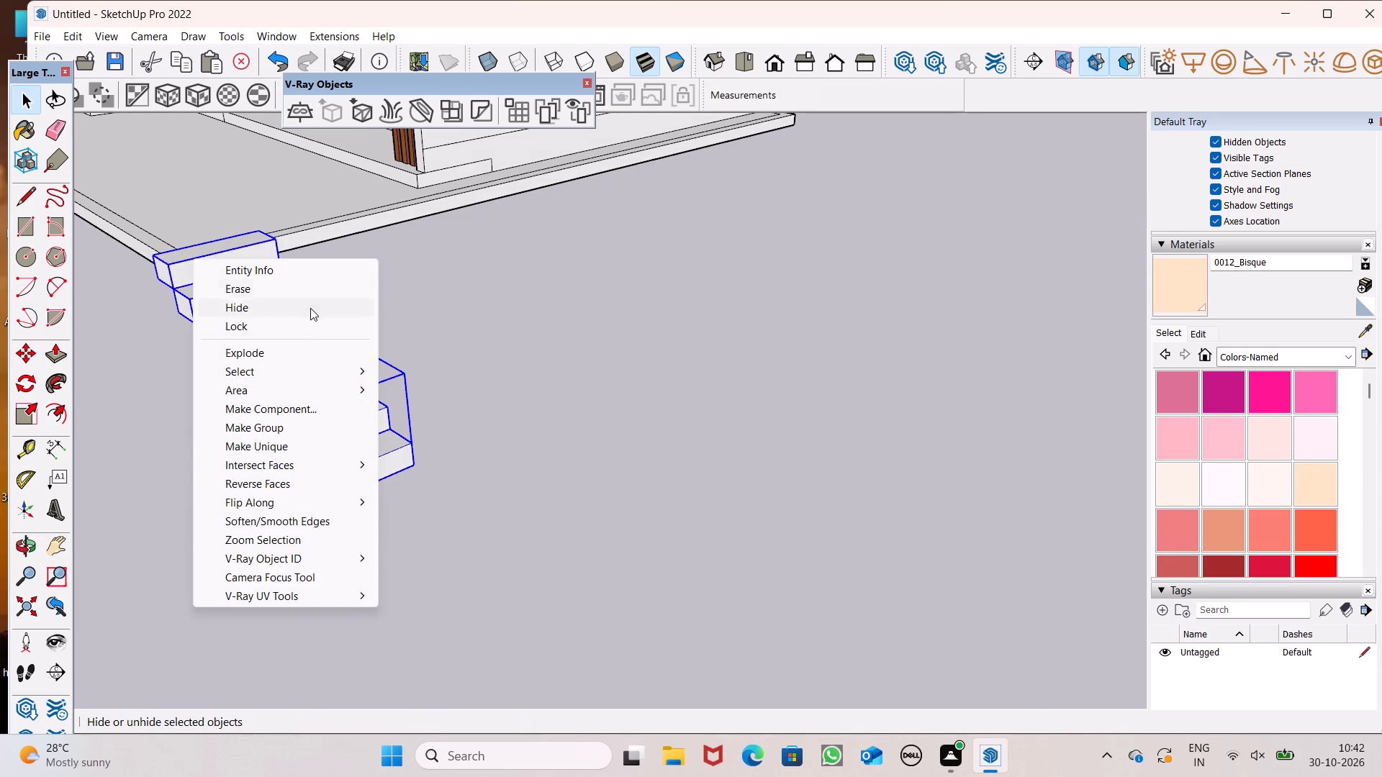
{"action": "left_click", "coordinate": [302, 427], "text": "ctrl"}
Move the seven-step flight group onto the front ledge, snapping its rear bottom corner into the corner at the projecting wall.
{"action": "scroll", "coordinate": [569, 361], "scroll_direction": "down", "scroll_amount": 6}
{"action": "middle_click_drag", "start_coordinate": [667, 386], "coordinate": [746, 394]}
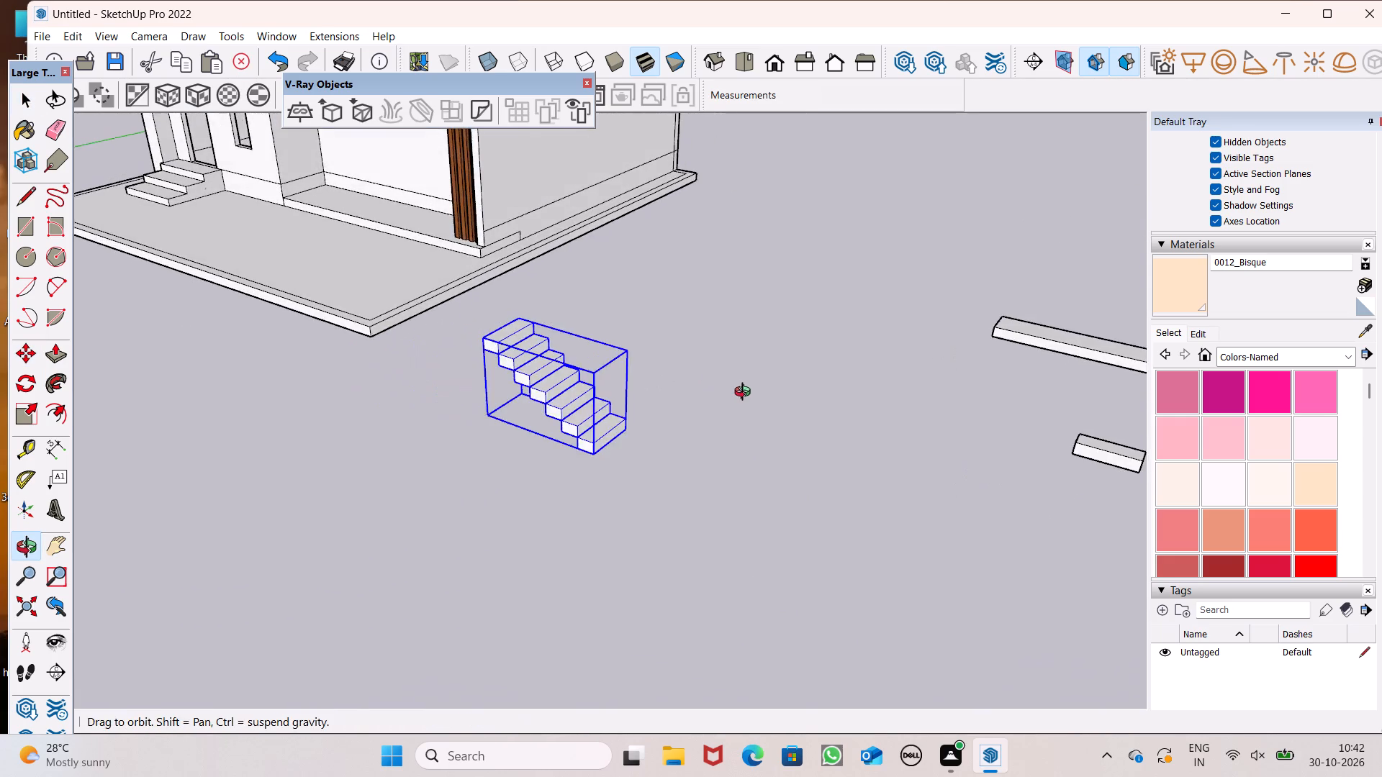
{"action": "middle_click_drag", "start_coordinate": [746, 394], "coordinate": [748, 392]}
{"action": "scroll", "coordinate": [749, 370], "scroll_direction": "down", "scroll_amount": 7}
{"action": "middle_click_drag", "start_coordinate": [757, 423], "coordinate": [866, 447]}
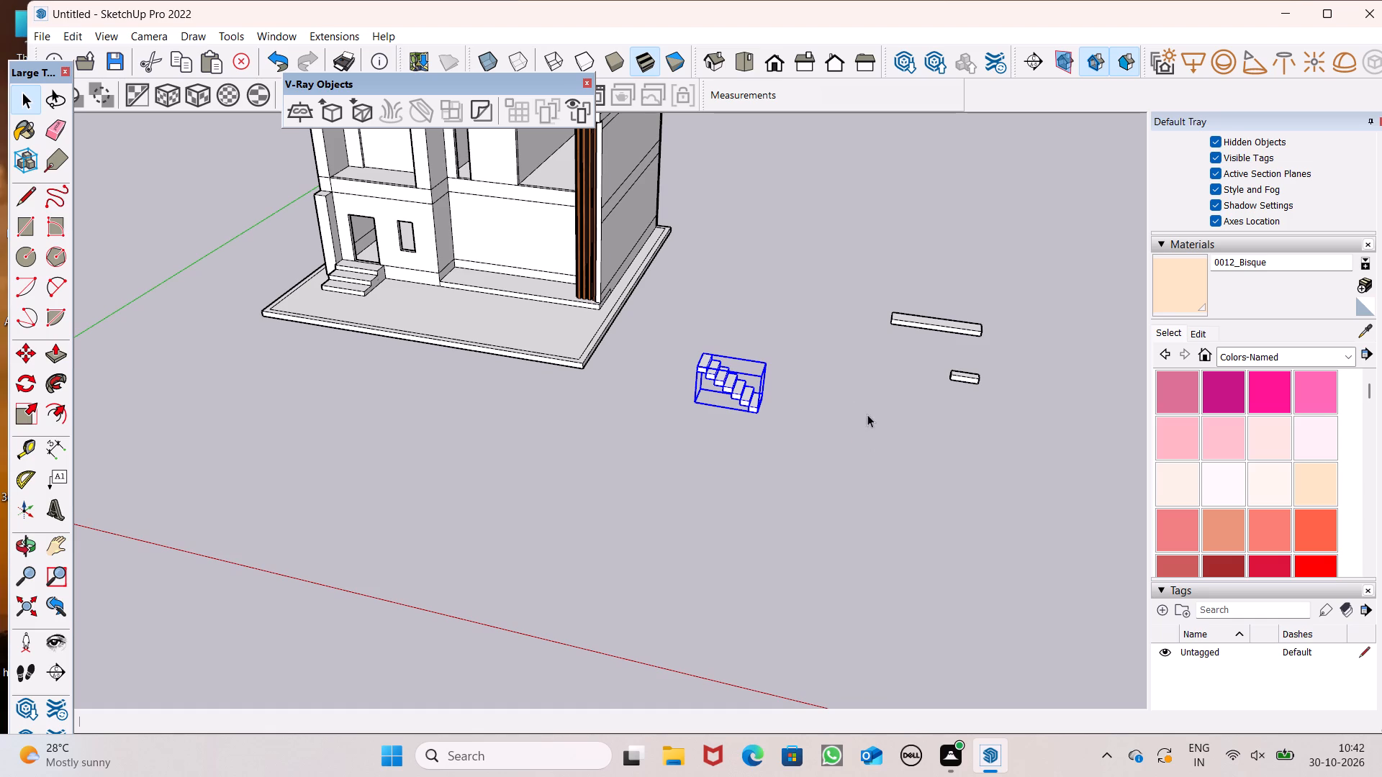
{"action": "key", "text": "m"}
{"action": "key", "text": "Return"}
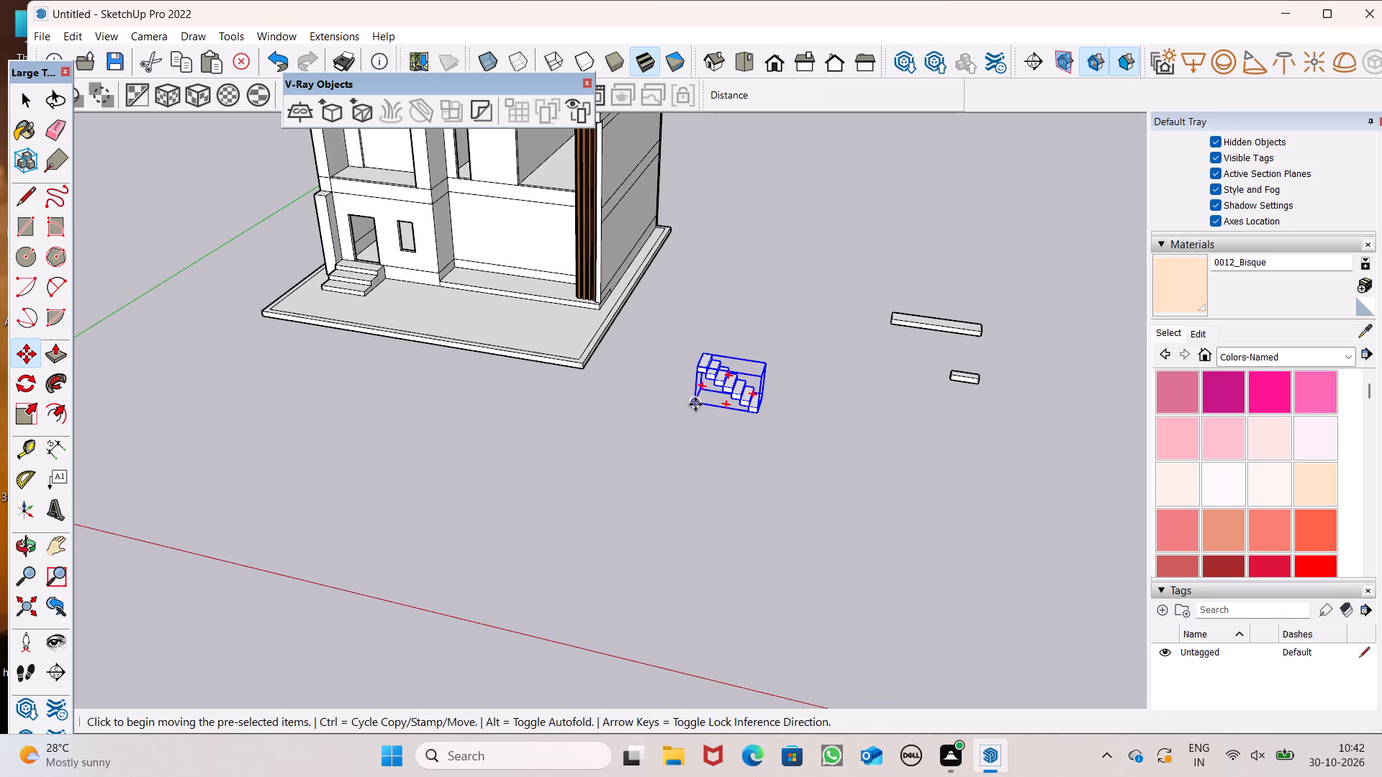
{"action": "left_click_drag", "start_coordinate": [695, 404], "coordinate": [445, 277]}
{"action": "scroll", "coordinate": [435, 257], "scroll_direction": "up", "scroll_amount": 3}
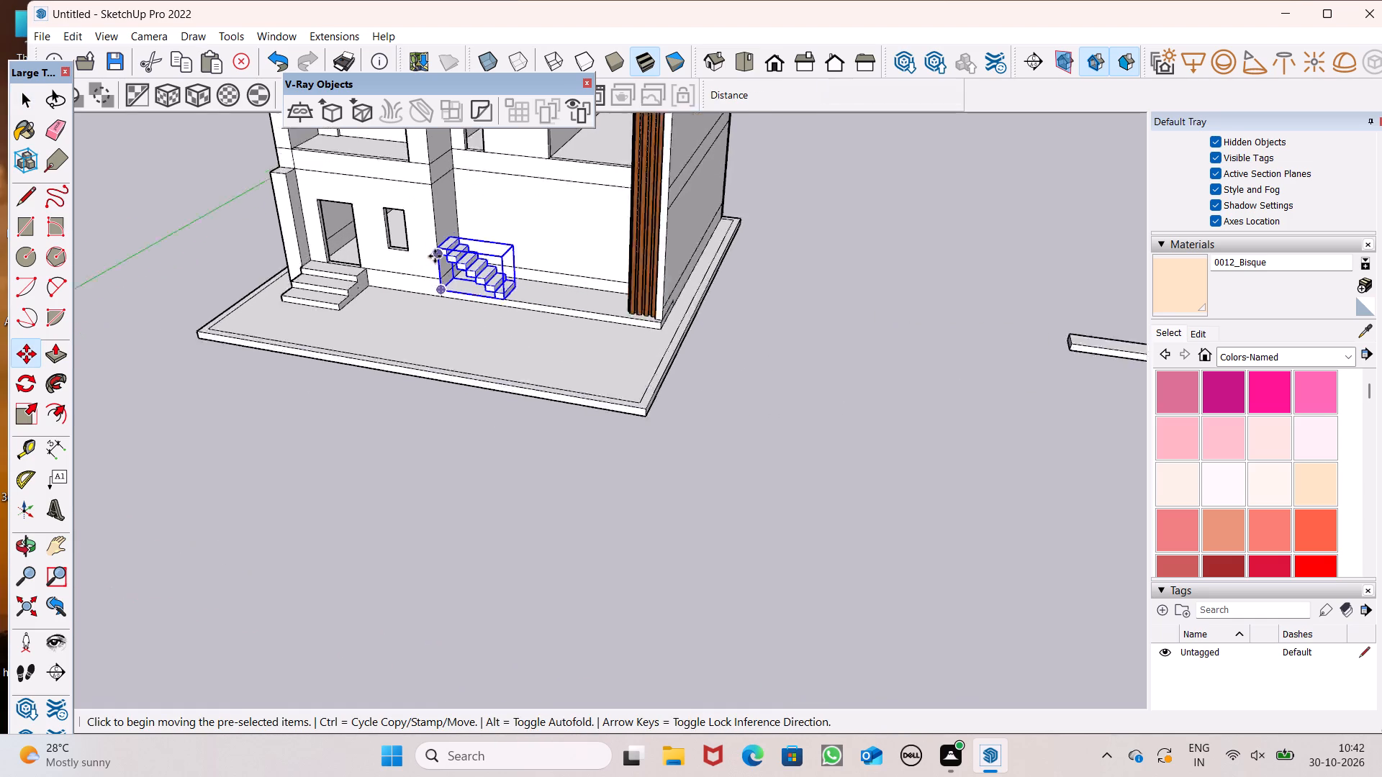
{"action": "scroll", "coordinate": [435, 256], "scroll_direction": "up", "scroll_amount": 14}
{"action": "middle_click_drag", "start_coordinate": [855, 405], "coordinate": [856, 394]}
{"action": "scroll", "coordinate": [681, 391], "scroll_direction": "down", "scroll_amount": 1}
{"action": "scroll", "coordinate": [681, 391], "scroll_direction": "up", "scroll_amount": 4}
{"action": "left_click_drag", "start_coordinate": [436, 371], "coordinate": [451, 362]}
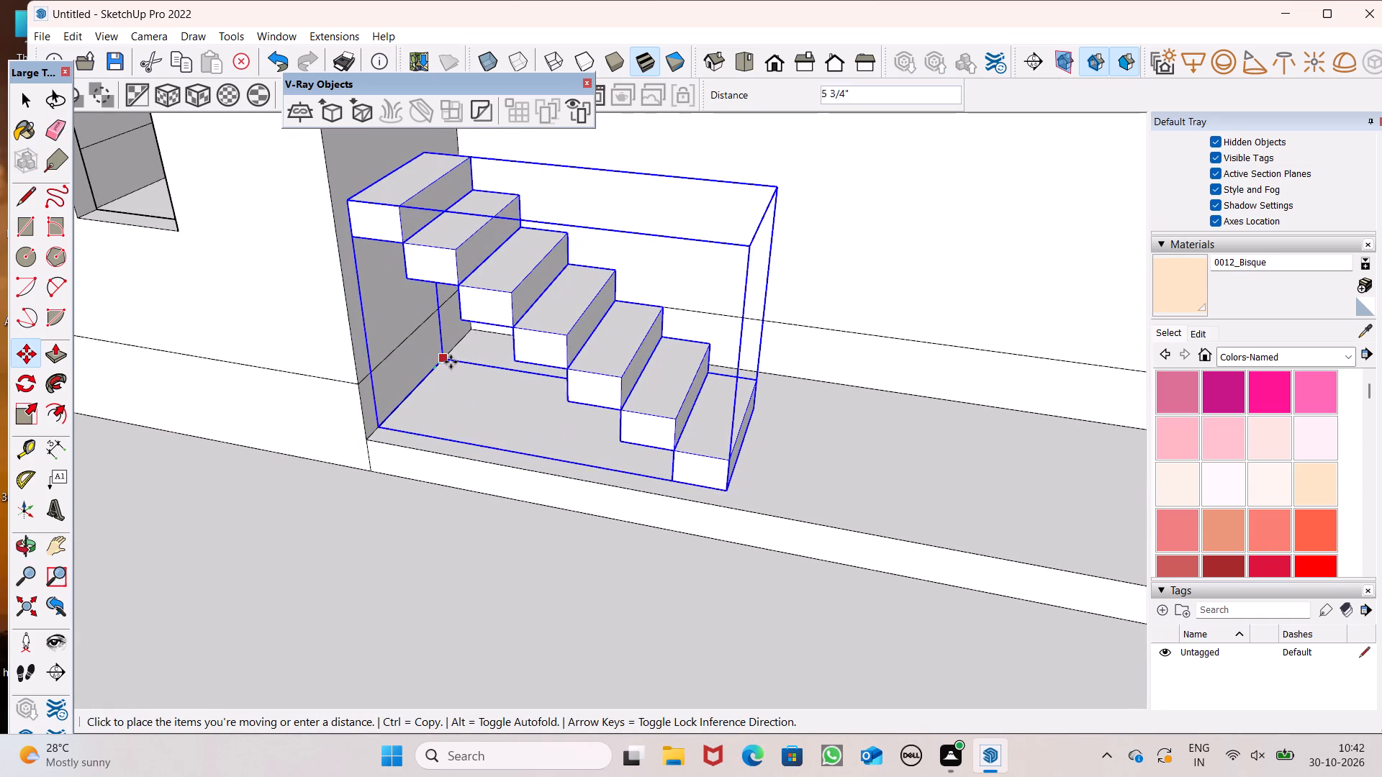
{"action": "left_click_drag", "start_coordinate": [451, 362], "coordinate": [481, 336]}
Examine from several angles how the seven-step flight sits against the projecting wall and the ledge's front edge.
{"action": "scroll", "coordinate": [481, 388], "scroll_direction": "down", "scroll_amount": 6}
{"action": "middle_click_drag", "start_coordinate": [530, 422], "coordinate": [485, 465]}
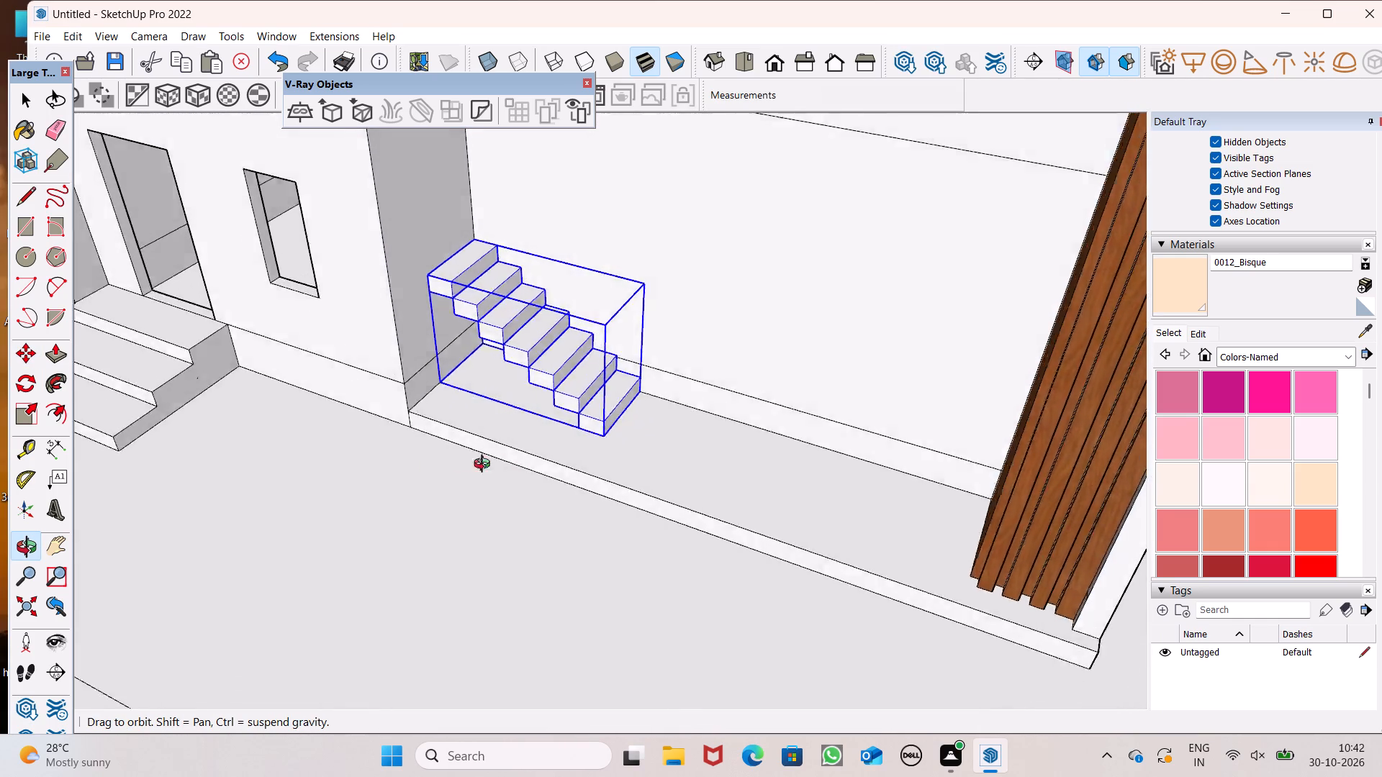
{"action": "middle_click_drag", "start_coordinate": [485, 465], "coordinate": [640, 470]}
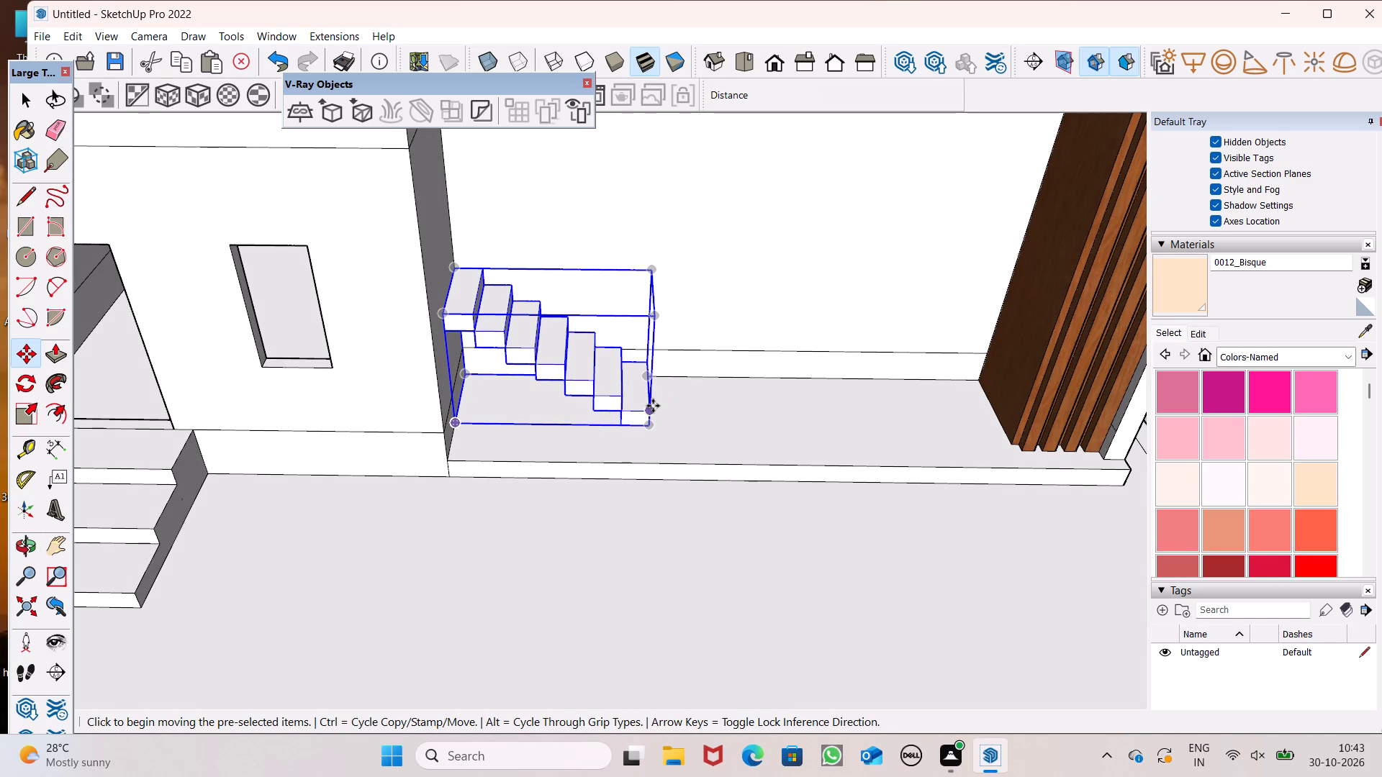
{"action": "scroll", "coordinate": [678, 411], "scroll_direction": "down", "scroll_amount": 1}
{"action": "middle_click_drag", "start_coordinate": [673, 424], "coordinate": [474, 399]}
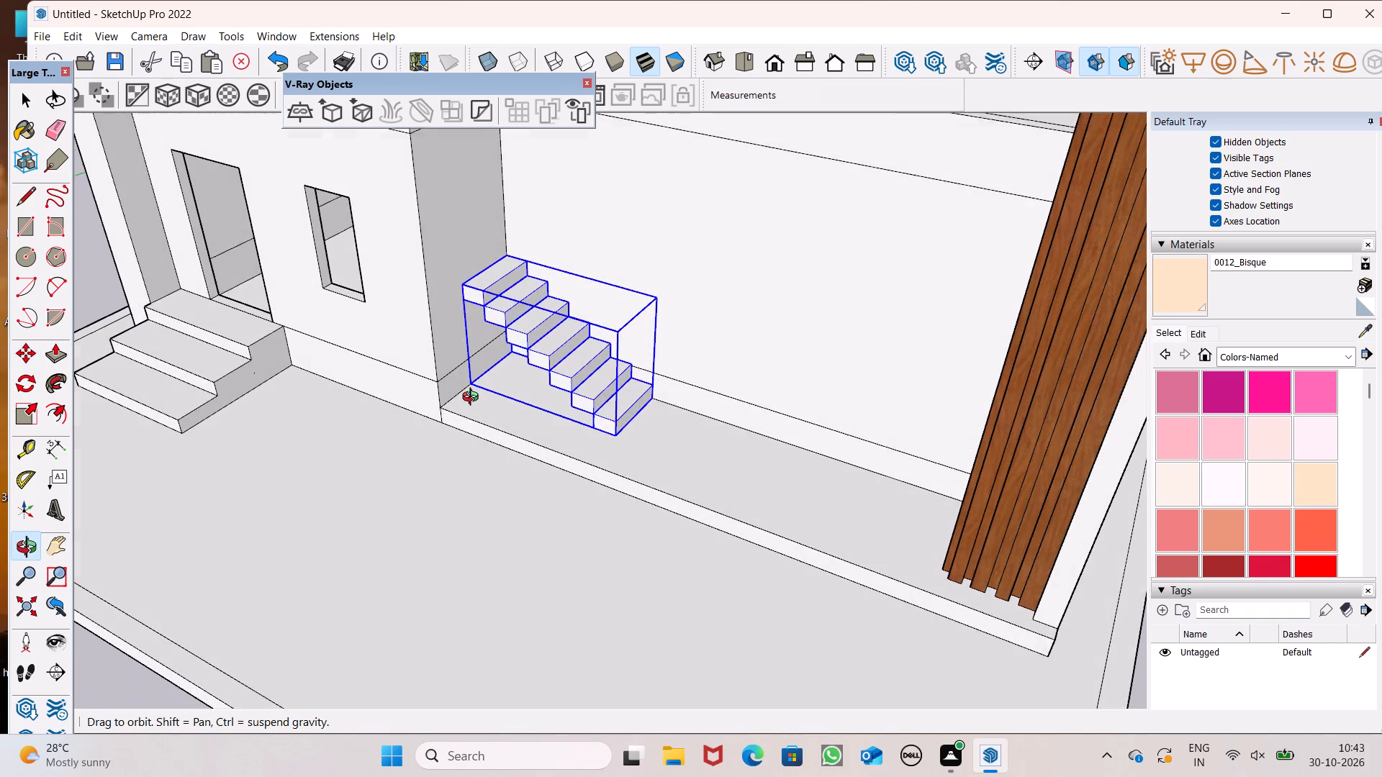
{"action": "middle_click_drag", "start_coordinate": [474, 399], "coordinate": [474, 394]}
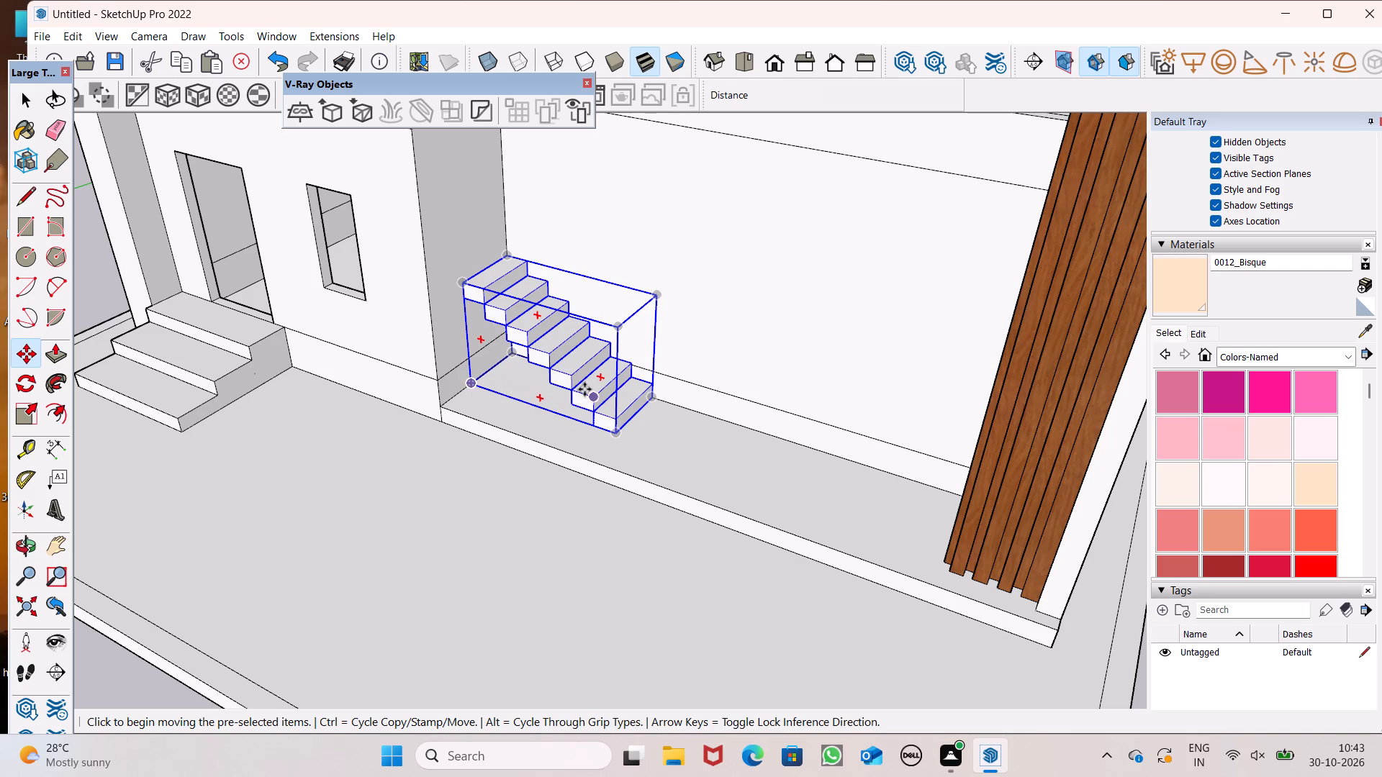
{"action": "scroll", "coordinate": [584, 389], "scroll_direction": "up", "scroll_amount": 6}
{"action": "scroll", "coordinate": [584, 387], "scroll_direction": "down", "scroll_amount": 4}
{"action": "middle_click_drag", "start_coordinate": [603, 389], "coordinate": [710, 383]}
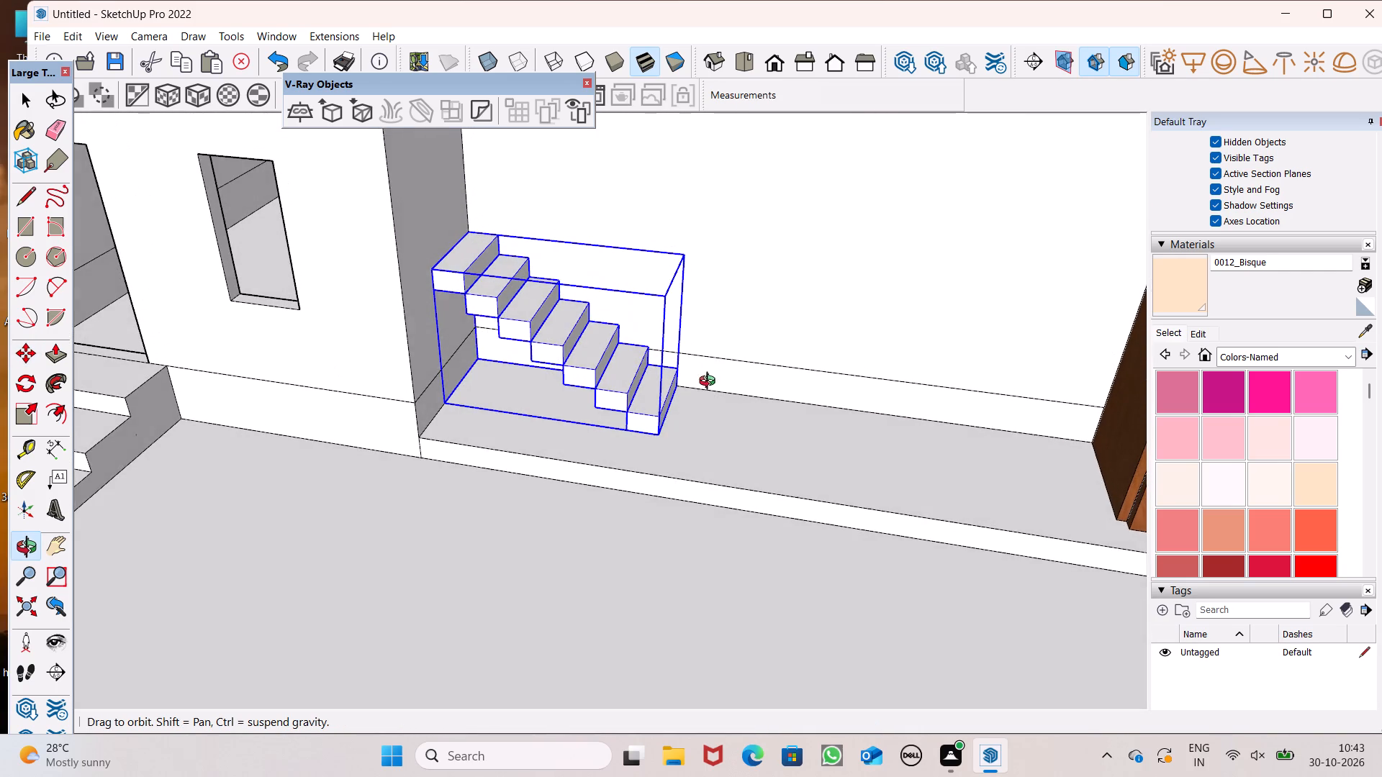
{"action": "middle_click_drag", "start_coordinate": [710, 383], "coordinate": [718, 413]}
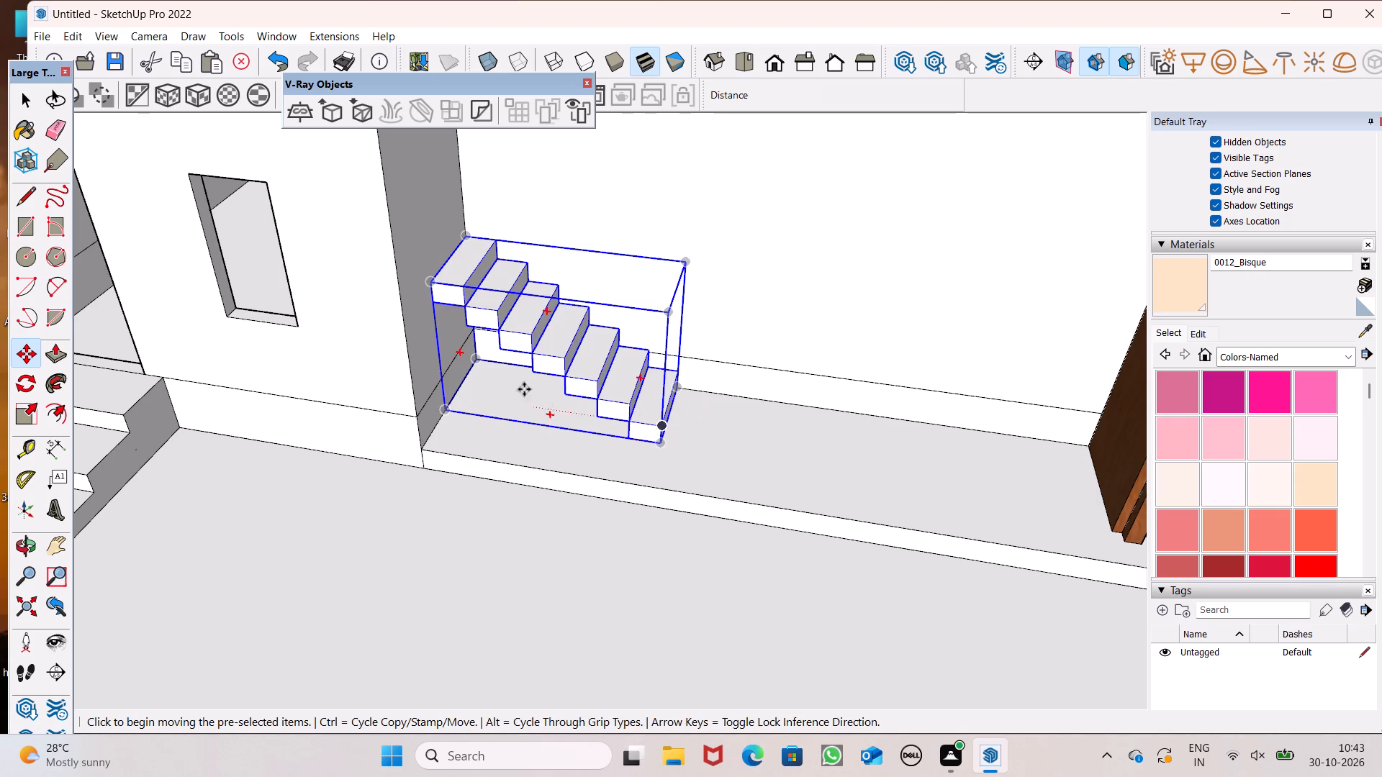
{"action": "key", "text": "space"}
{"action": "scroll", "coordinate": [438, 391], "scroll_direction": "down", "scroll_amount": 3}
{"action": "middle_click_drag", "start_coordinate": [575, 394], "coordinate": [532, 311]}
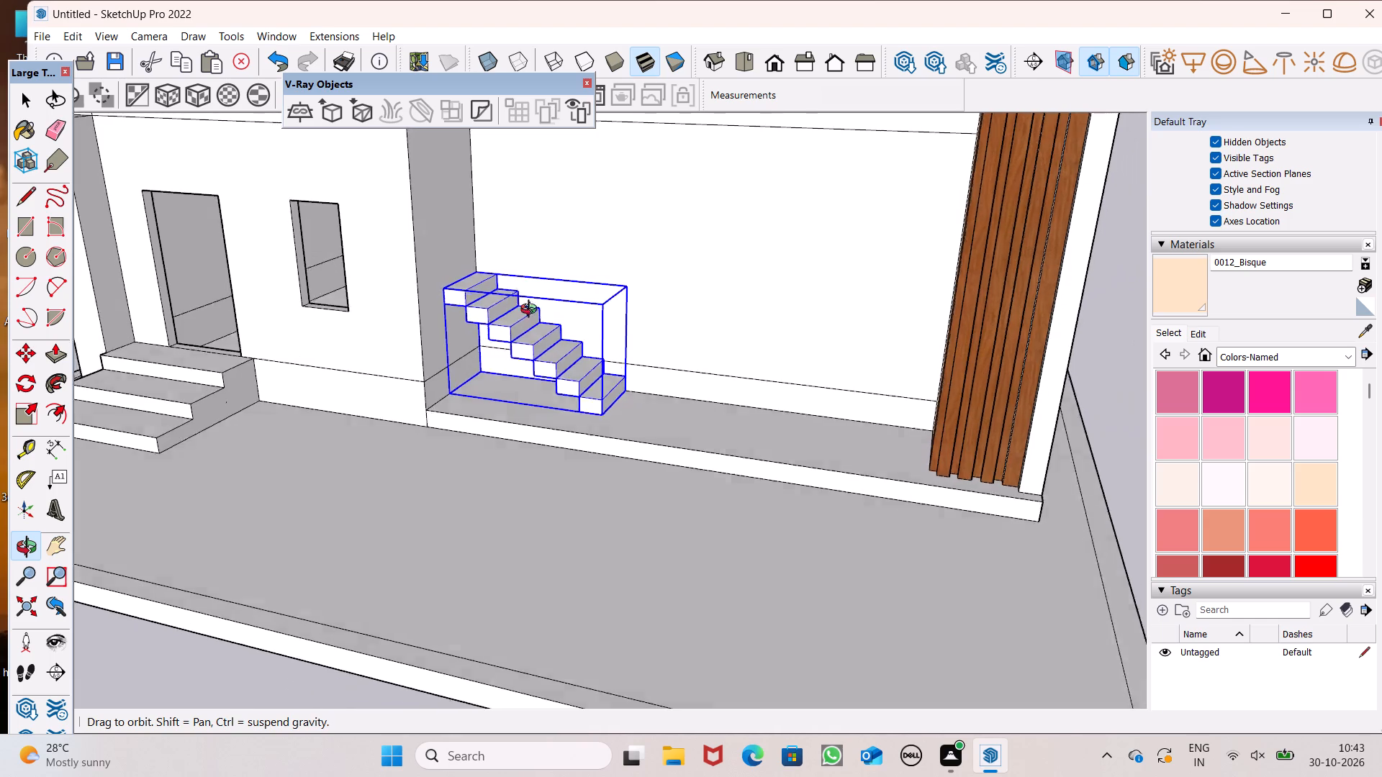
{"action": "middle_click_drag", "start_coordinate": [532, 311], "coordinate": [510, 401]}
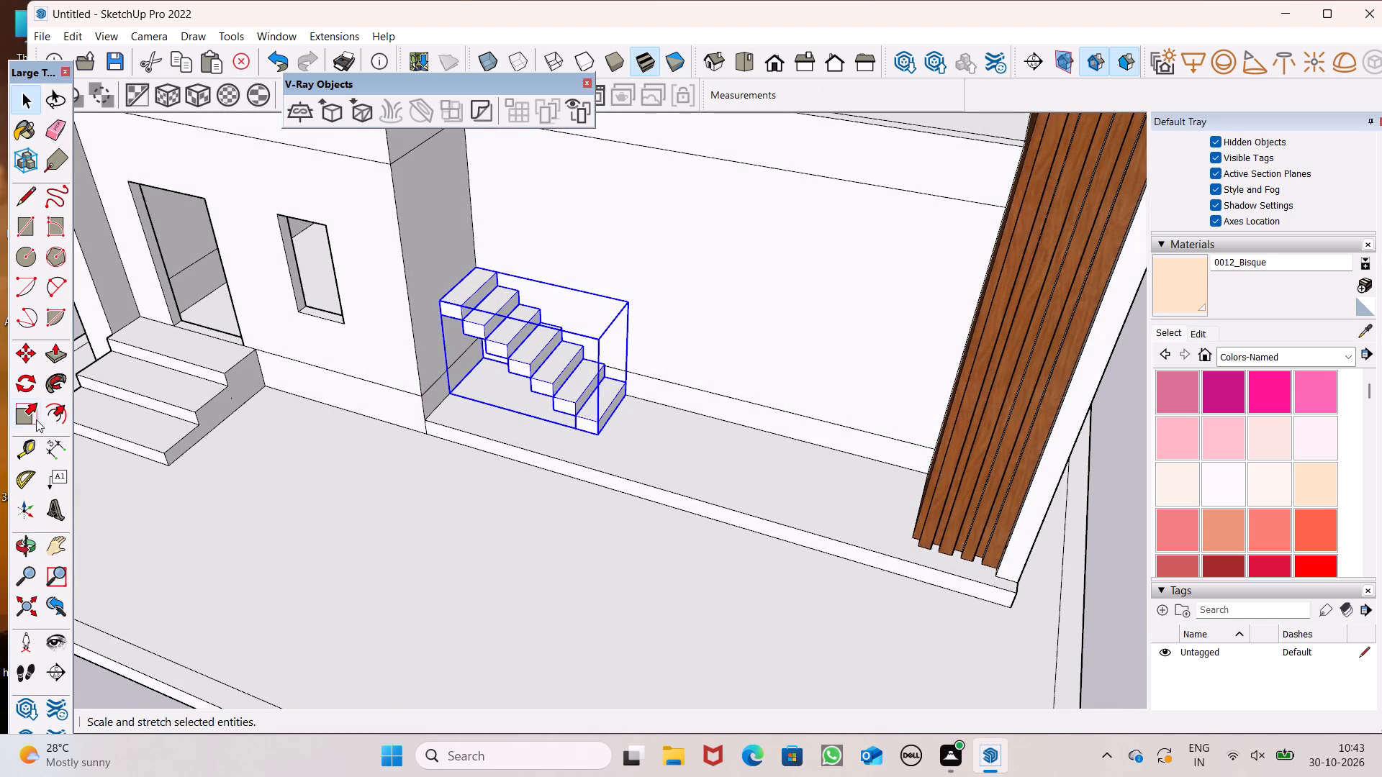
Scale the flight group outward from the rear wall so its treads widen to the ledge's front edge.
{"action": "left_click", "coordinate": [32, 415]}
{"action": "left_click_drag", "start_coordinate": [524, 373], "coordinate": [524, 373]}
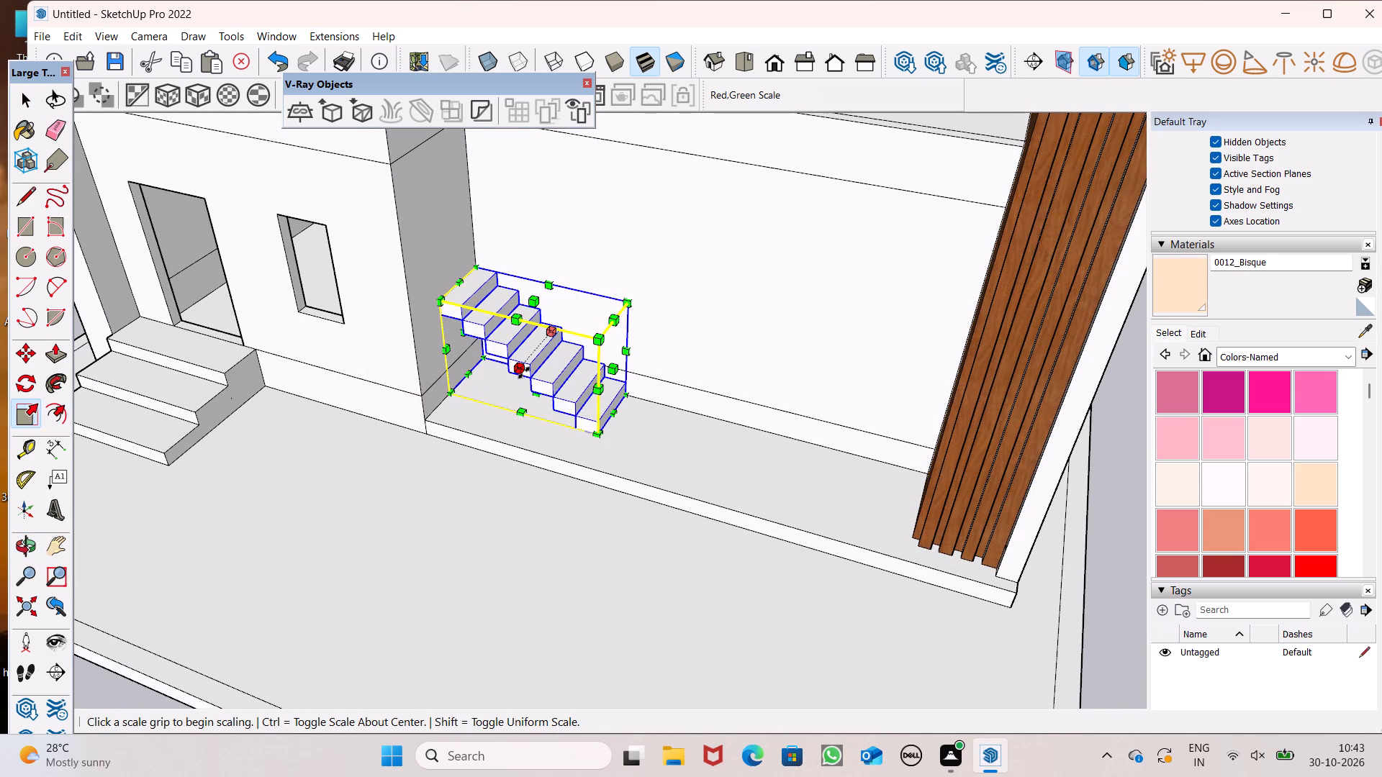
{"action": "left_click_drag", "start_coordinate": [524, 373], "coordinate": [512, 391]}
{"action": "key", "text": "space"}
Examine the widened flight against the house's front wall and the floor above.
{"action": "scroll", "coordinate": [441, 360], "scroll_direction": "down", "scroll_amount": 6}
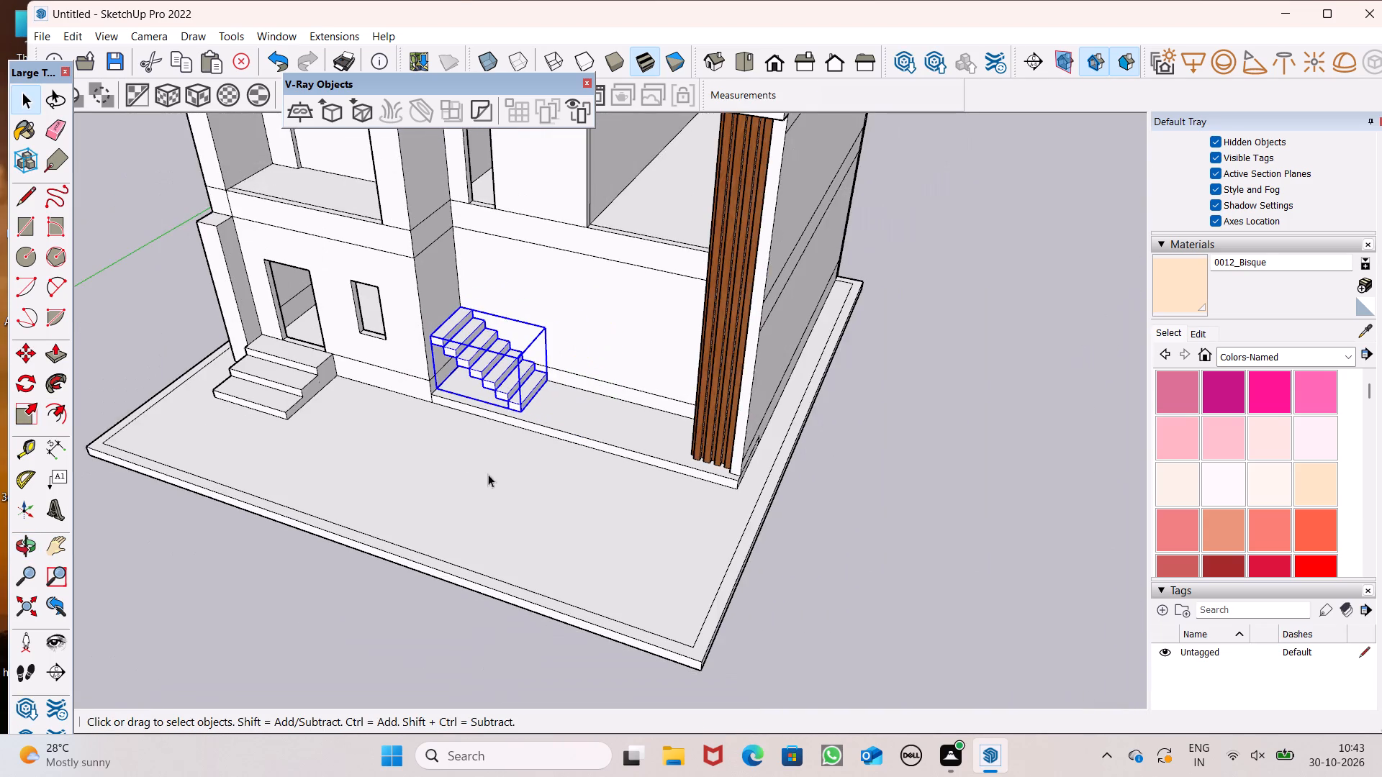
{"action": "middle_click_drag", "start_coordinate": [487, 445], "coordinate": [515, 284]}
{"action": "scroll", "coordinate": [522, 309], "scroll_direction": "up", "scroll_amount": 1}
{"action": "middle_click", "coordinate": [515, 284]}
{"action": "middle_click", "coordinate": [515, 284]}
{"action": "middle_click", "coordinate": [515, 284]}
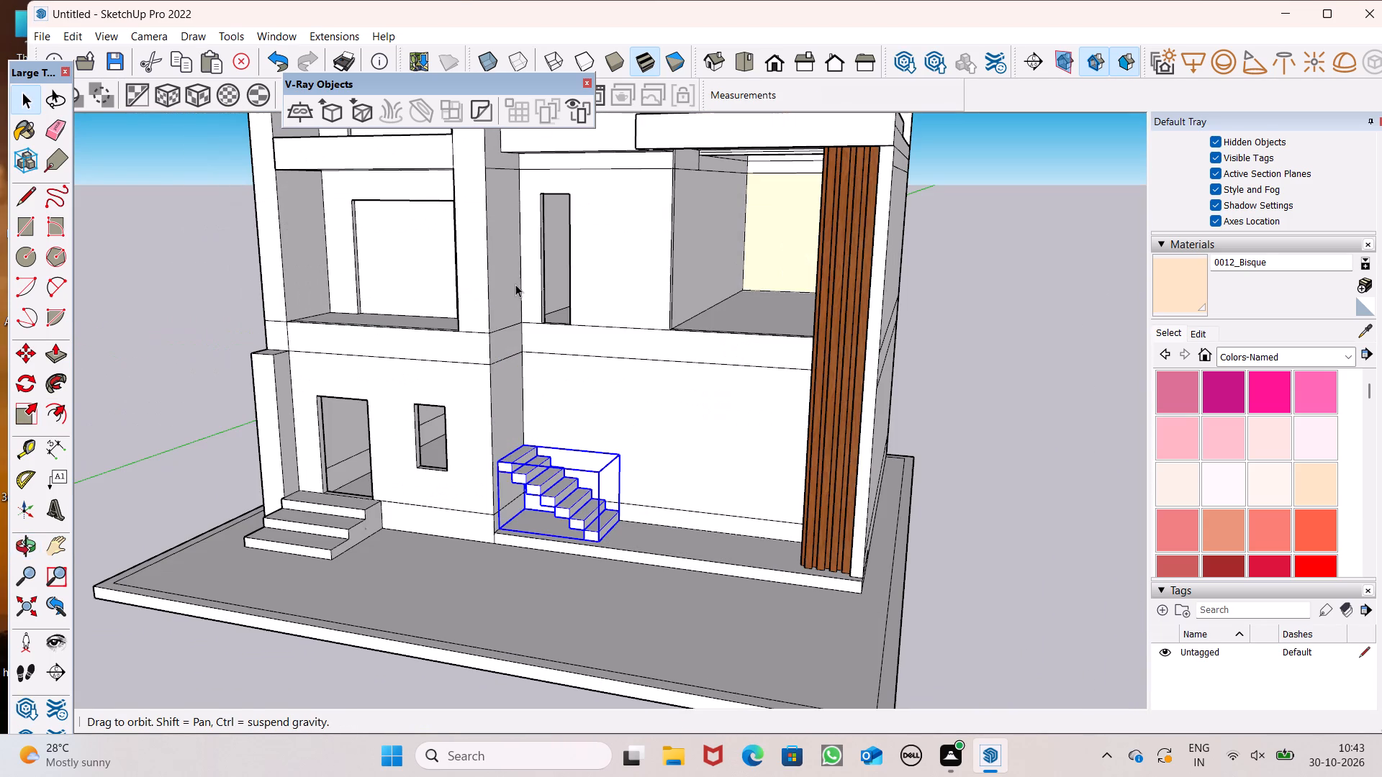
{"action": "key", "text": "space"}
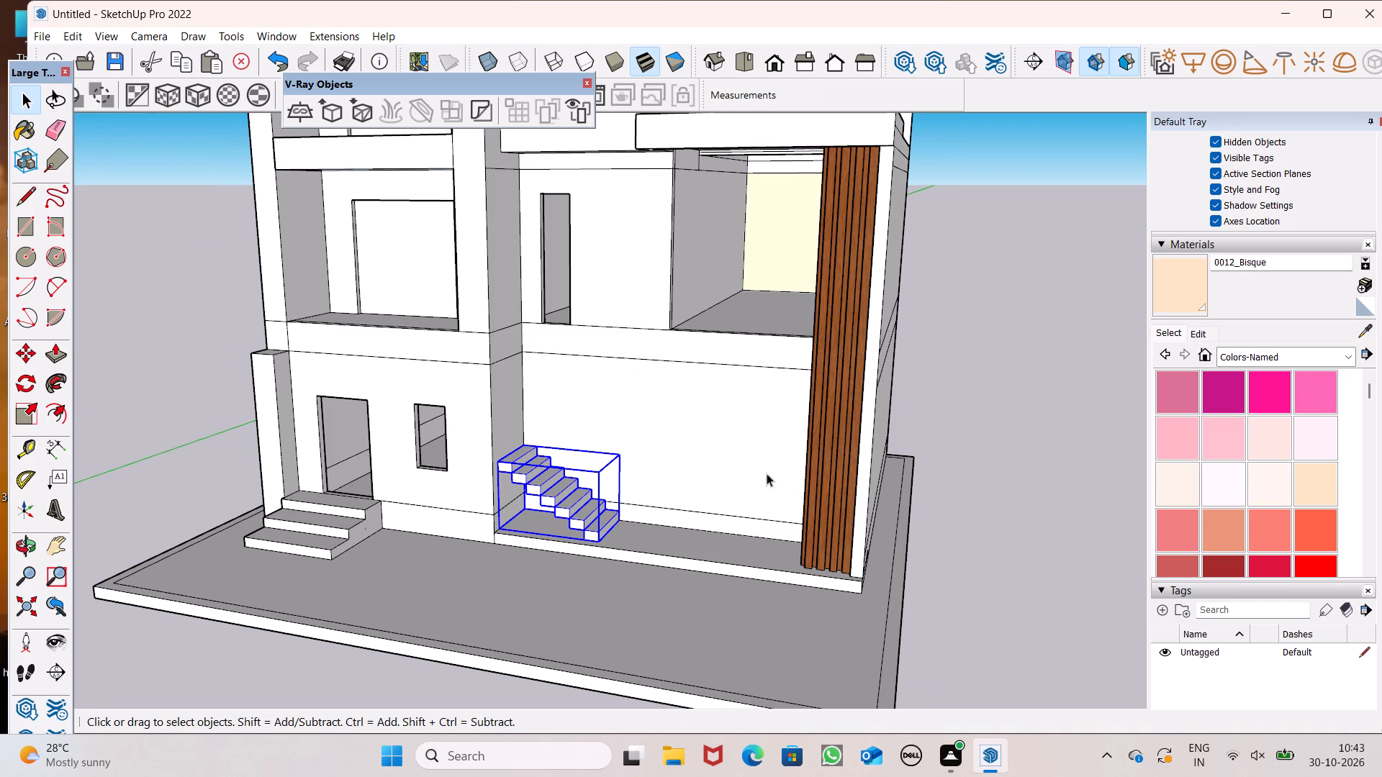
{"action": "key", "text": "space"}
Move the widened flight group off the ledge onto the open ground just beyond the base slab.
{"action": "left_click_drag", "start_coordinate": [1063, 566], "coordinate": [1052, 559]}
{"action": "left_click", "coordinate": [556, 504]}
{"action": "scroll", "coordinate": [440, 429], "scroll_direction": "down", "scroll_amount": 8}
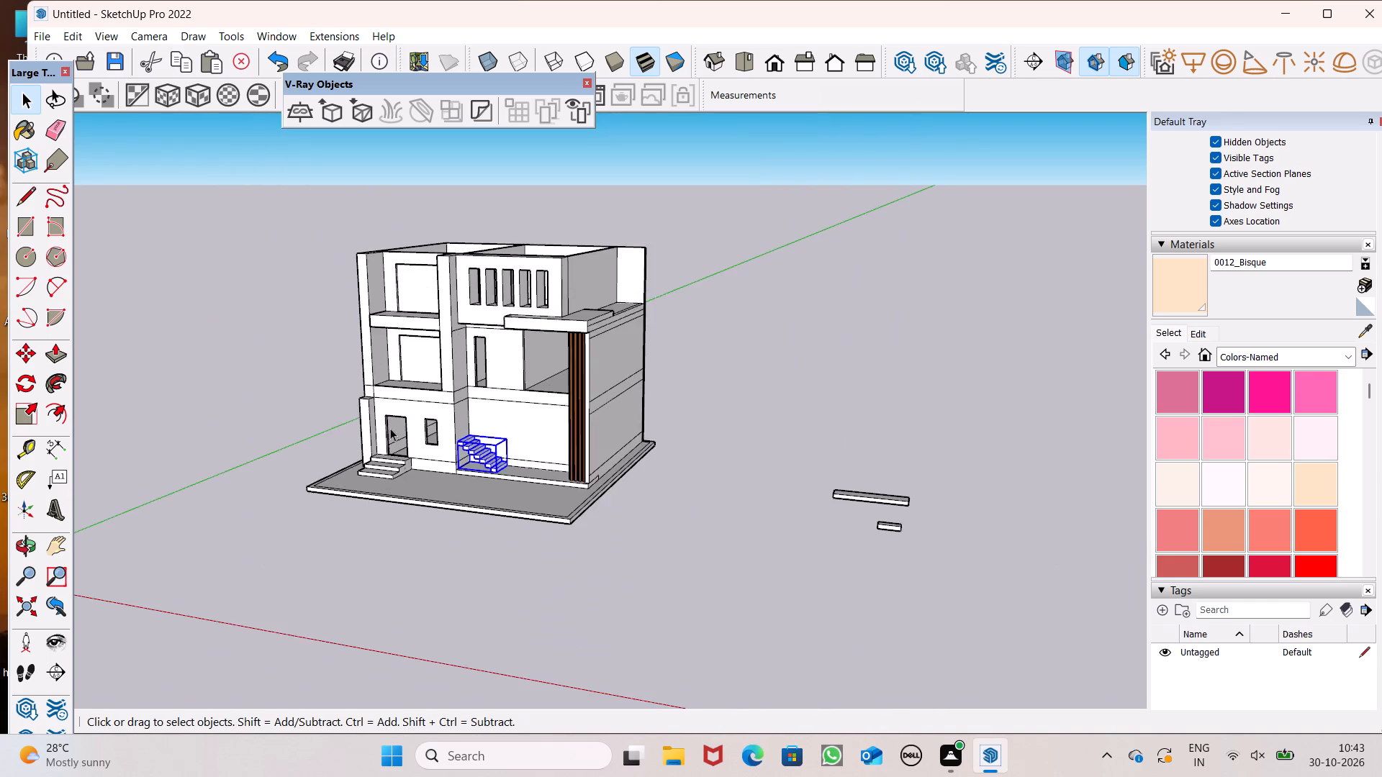
{"action": "scroll", "coordinate": [304, 419], "scroll_direction": "down", "scroll_amount": 7}
{"action": "scroll", "coordinate": [322, 445], "scroll_direction": "up", "scroll_amount": 1}
{"action": "middle_click_drag", "start_coordinate": [322, 450], "coordinate": [330, 465]}
{"action": "key", "text": "m"}
{"action": "key", "text": "Return"}
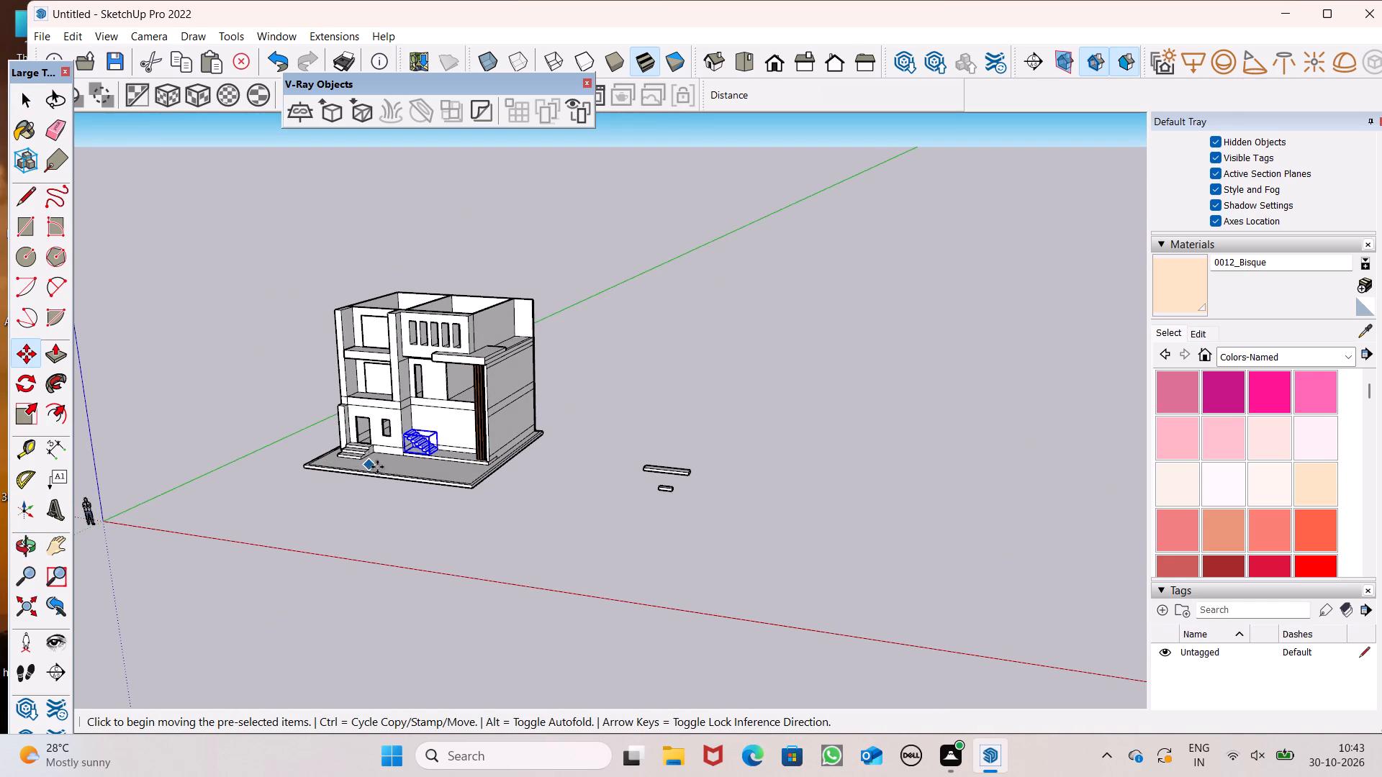
{"action": "left_click_drag", "start_coordinate": [426, 454], "coordinate": [649, 618]}
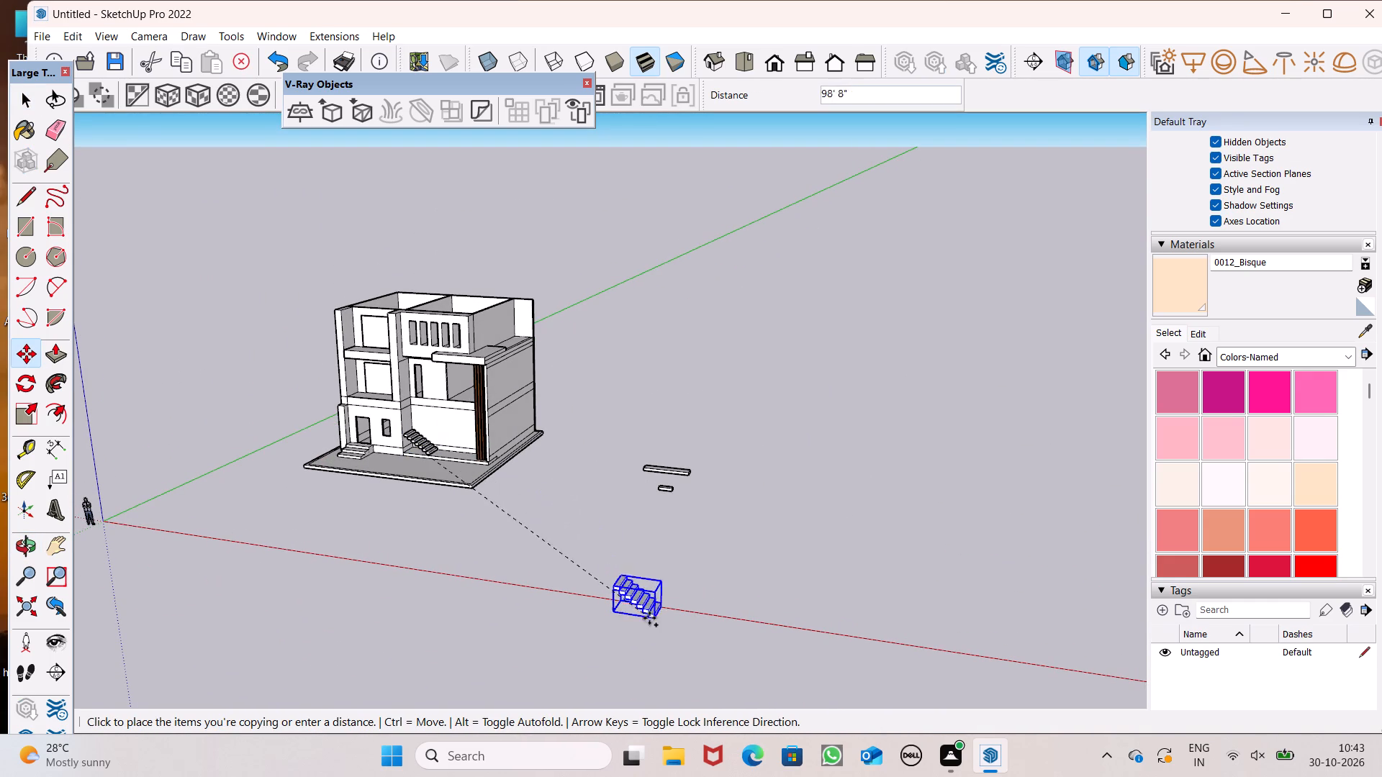
{"action": "left_click_drag", "start_coordinate": [649, 618], "coordinate": [568, 553]}
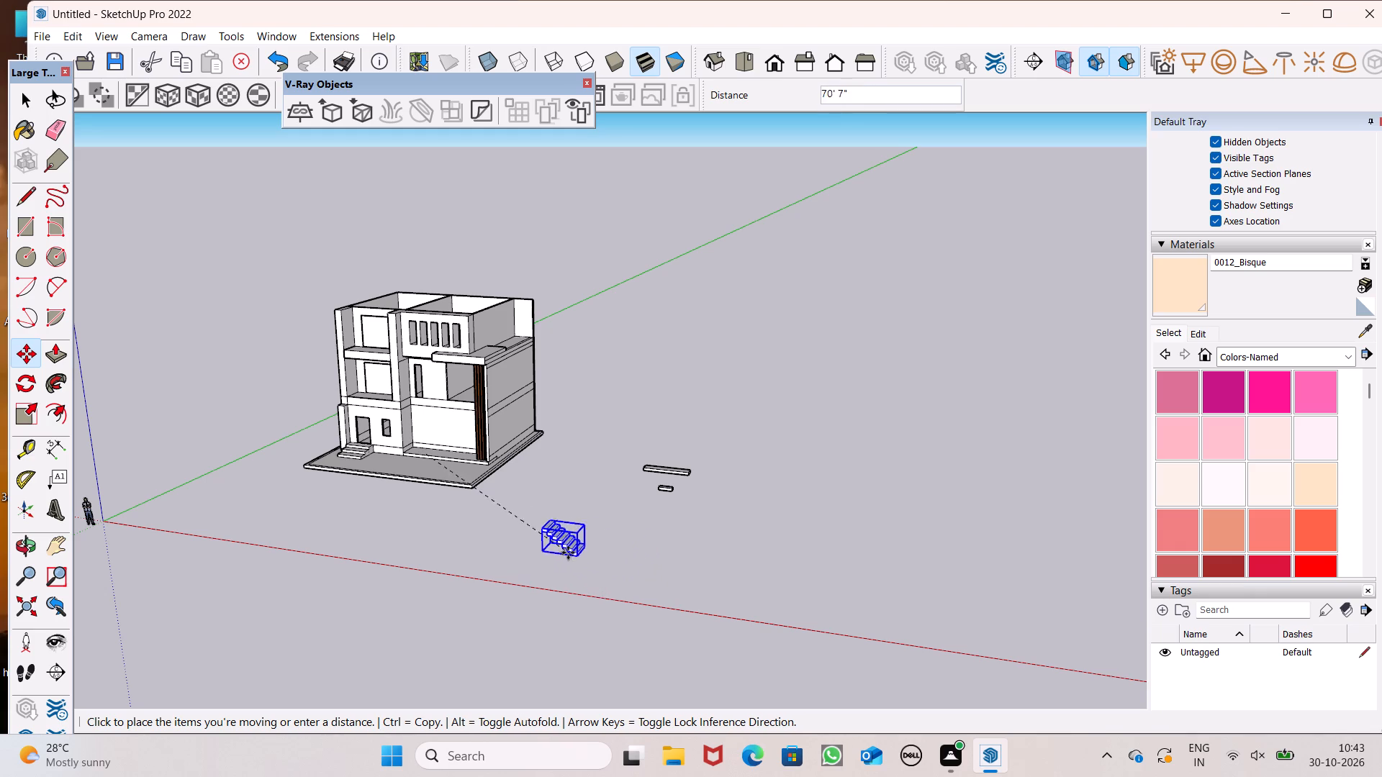
{"action": "left_click_drag", "start_coordinate": [568, 553], "coordinate": [530, 515]}
Copy the flight group about 27' 11" farther away from the house, near the spare blocks.
{"action": "left_click_drag", "start_coordinate": [536, 517], "coordinate": [665, 537]}
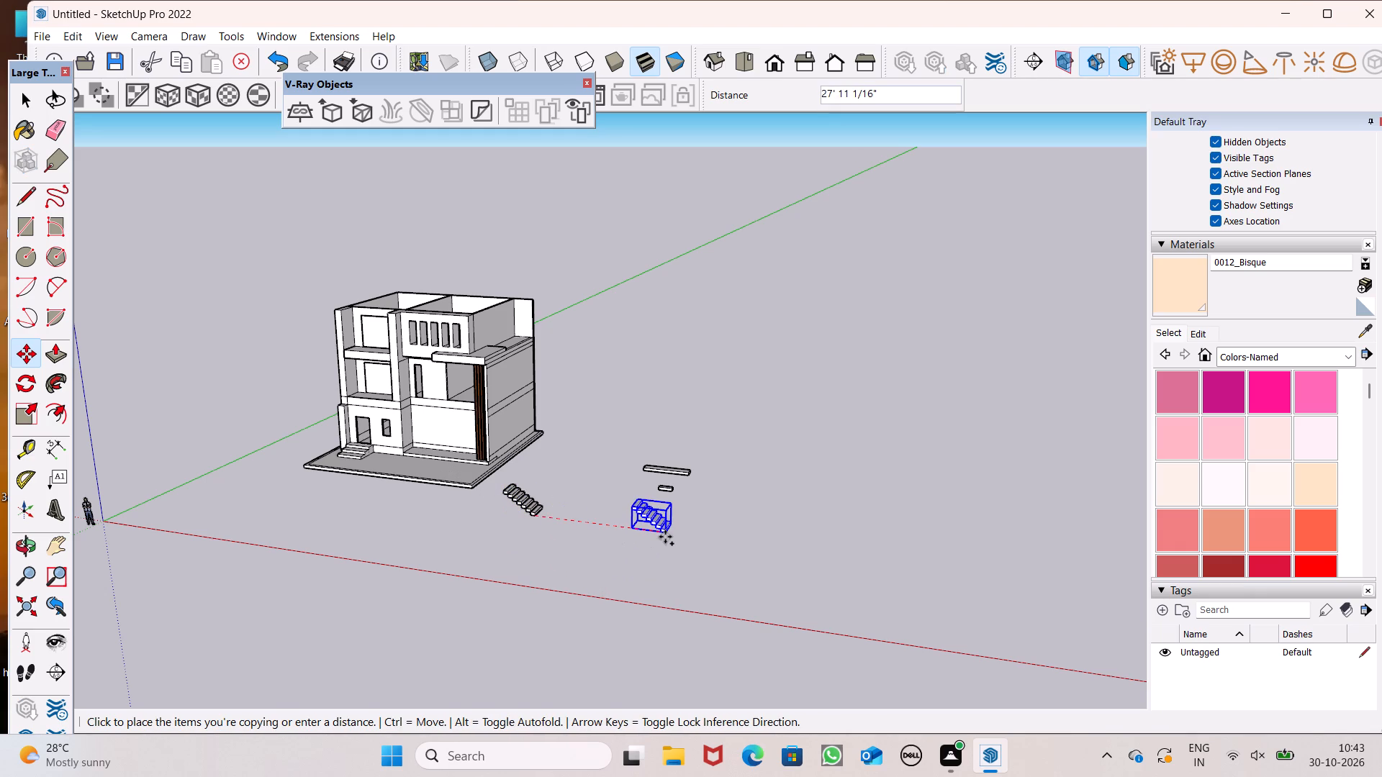
{"action": "left_click_drag", "start_coordinate": [665, 537], "coordinate": [666, 537]}
{"action": "key", "text": "space"}
{"action": "left_click", "coordinate": [559, 560]}
{"action": "scroll", "coordinate": [513, 519], "scroll_direction": "up", "scroll_amount": 8}
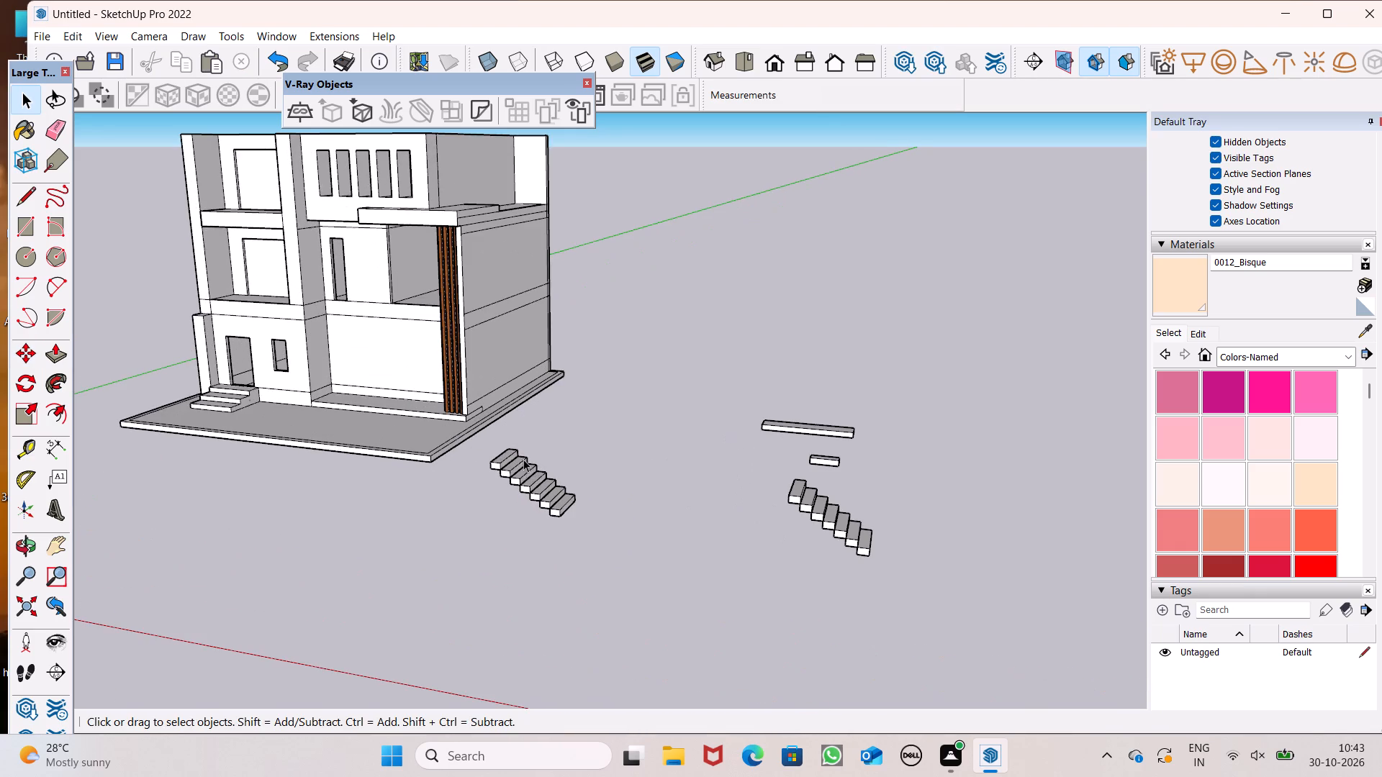
Explode the flight group beside the base slab and the nested group holding its lower steps.
{"action": "middle_click_drag", "start_coordinate": [535, 478], "coordinate": [579, 462]}
{"action": "scroll", "coordinate": [579, 463], "scroll_direction": "up", "scroll_amount": 8}
{"action": "left_click", "coordinate": [579, 460]}
{"action": "right_click", "coordinate": [580, 460]}
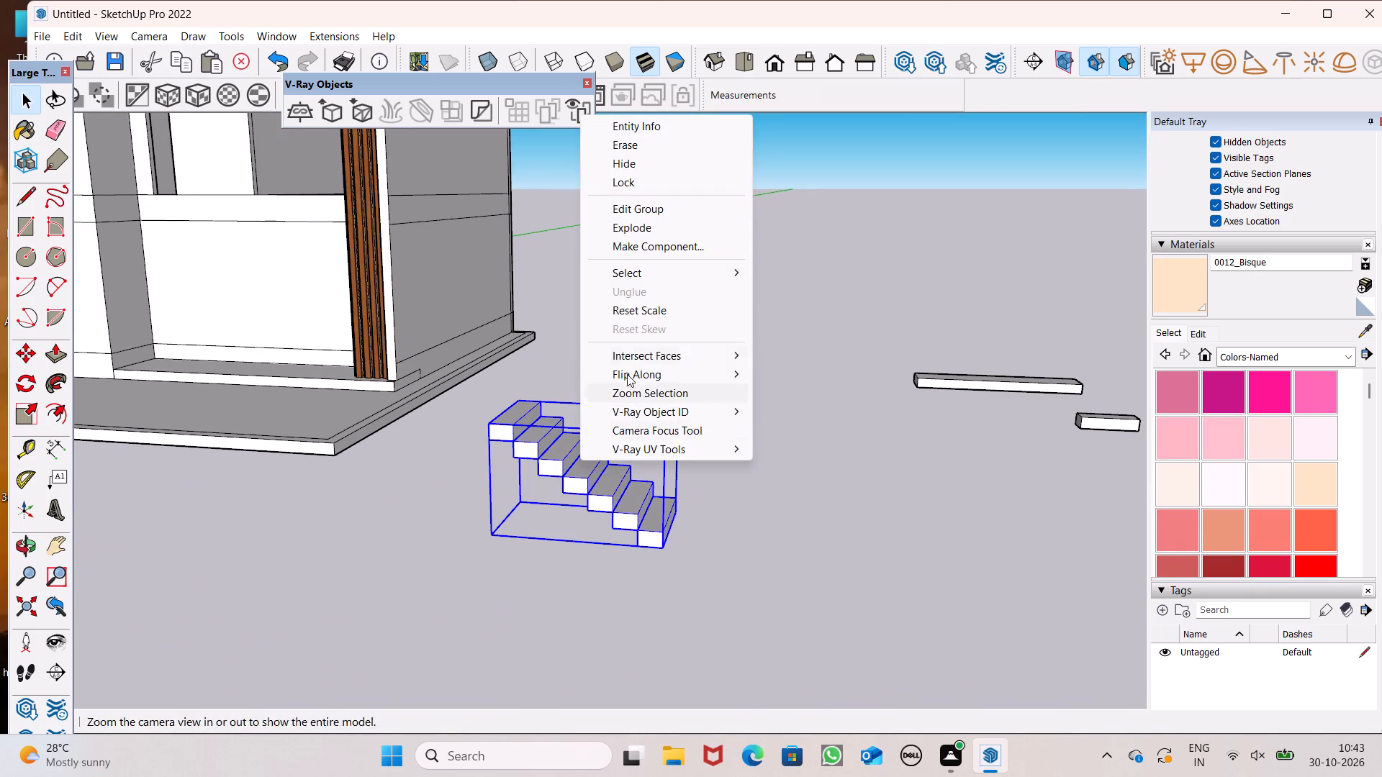
{"action": "left_click", "coordinate": [647, 229]}
{"action": "left_click", "coordinate": [735, 317]}
{"action": "scroll", "coordinate": [710, 278], "scroll_direction": "down", "scroll_amount": 7}
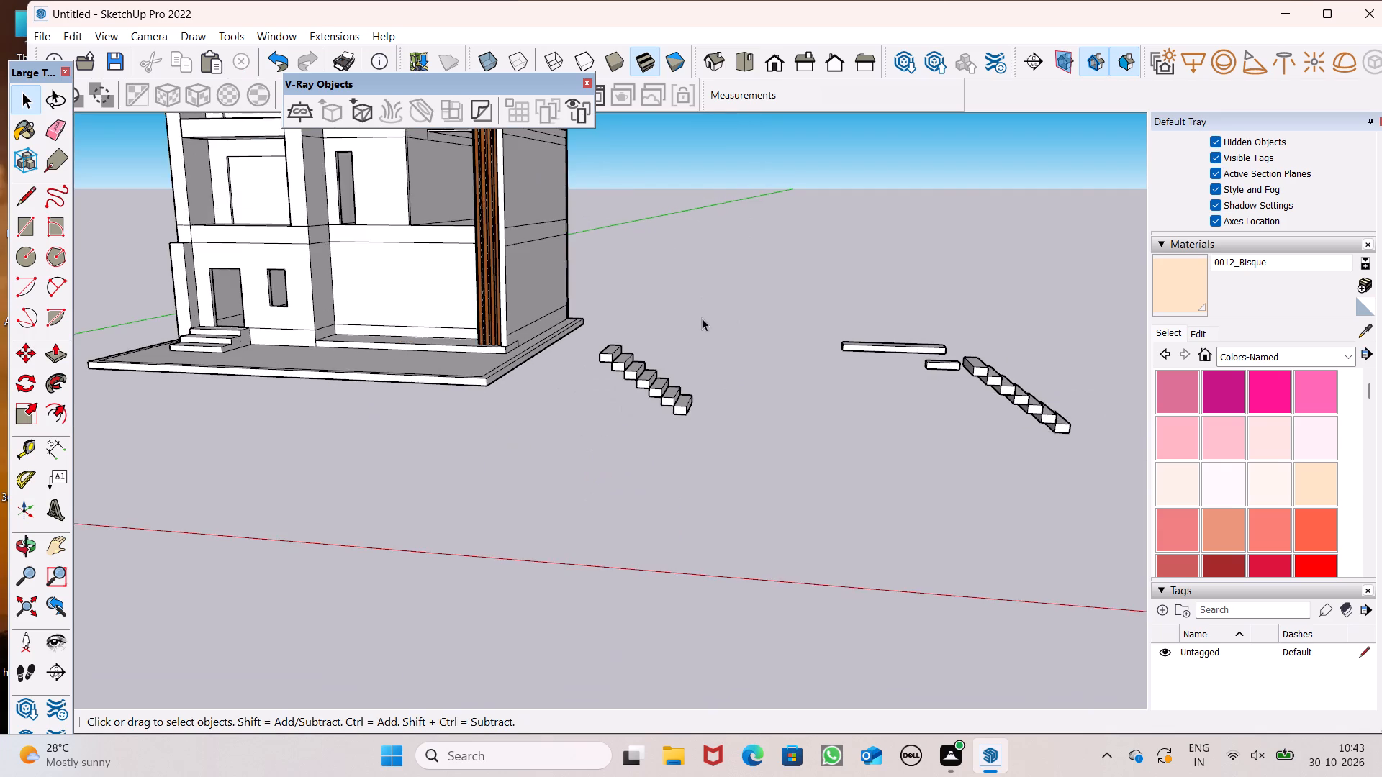
{"action": "scroll", "coordinate": [680, 373], "scroll_direction": "up", "scroll_amount": 6}
{"action": "left_click", "coordinate": [636, 408]}
{"action": "left_click", "coordinate": [656, 401]}
{"action": "right_click", "coordinate": [654, 397]}
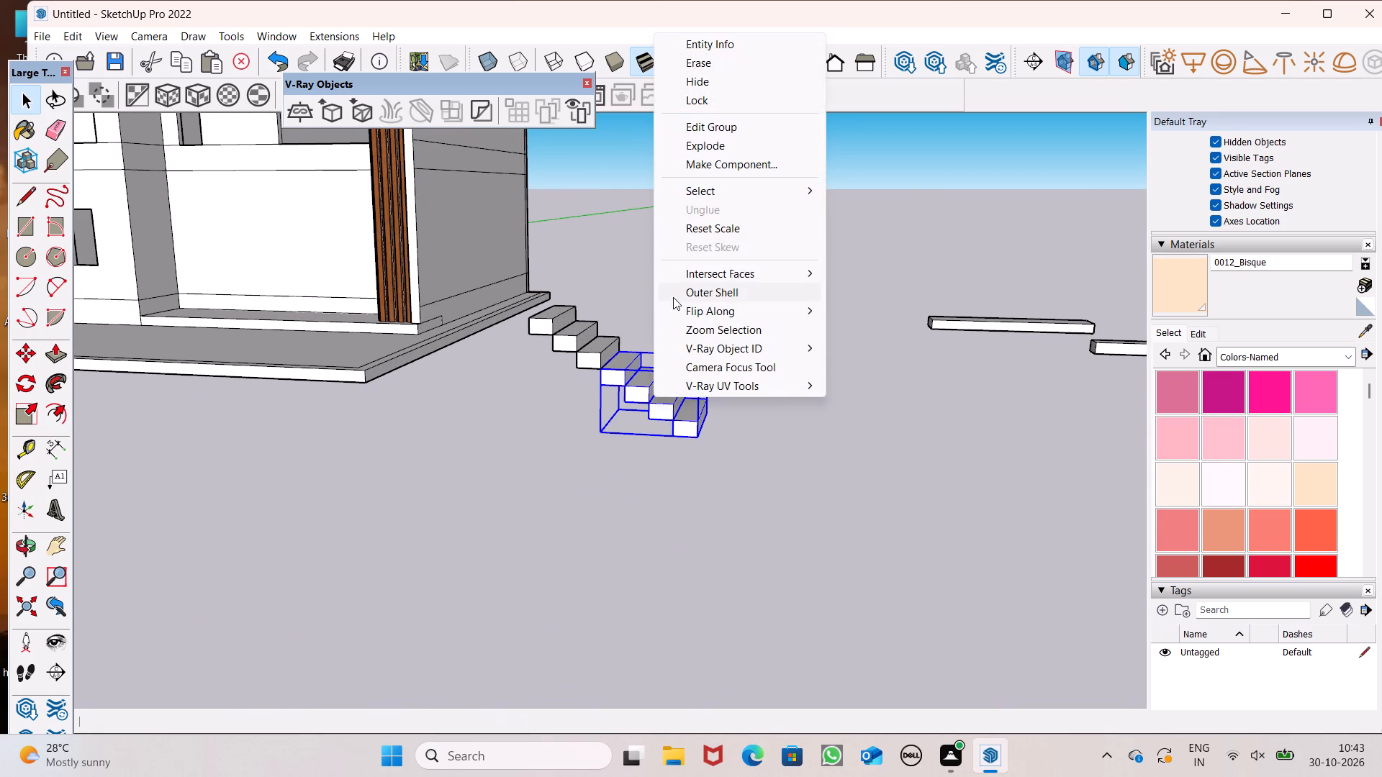
{"action": "left_click", "coordinate": [688, 150]}
{"action": "left_click", "coordinate": [673, 283]}
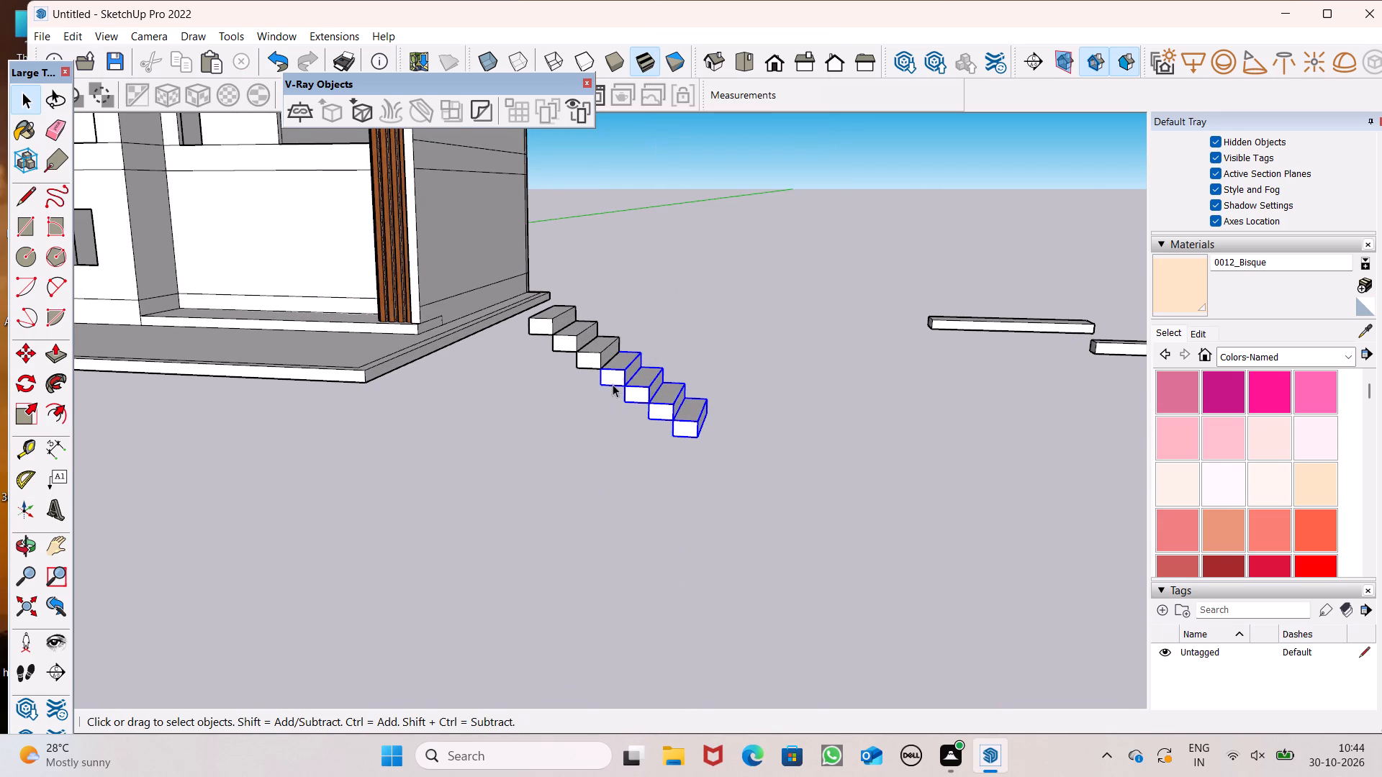
Select all seven step blocks of that flight and explode them into loose geometry.
{"action": "scroll", "coordinate": [613, 384], "scroll_direction": "up", "scroll_amount": 4}
{"action": "left_click", "coordinate": [500, 299], "text": "ctrl"}
{"action": "left_click", "coordinate": [538, 312], "text": "ctrl"}
{"action": "left_click", "coordinate": [584, 332], "text": "ctrl"}
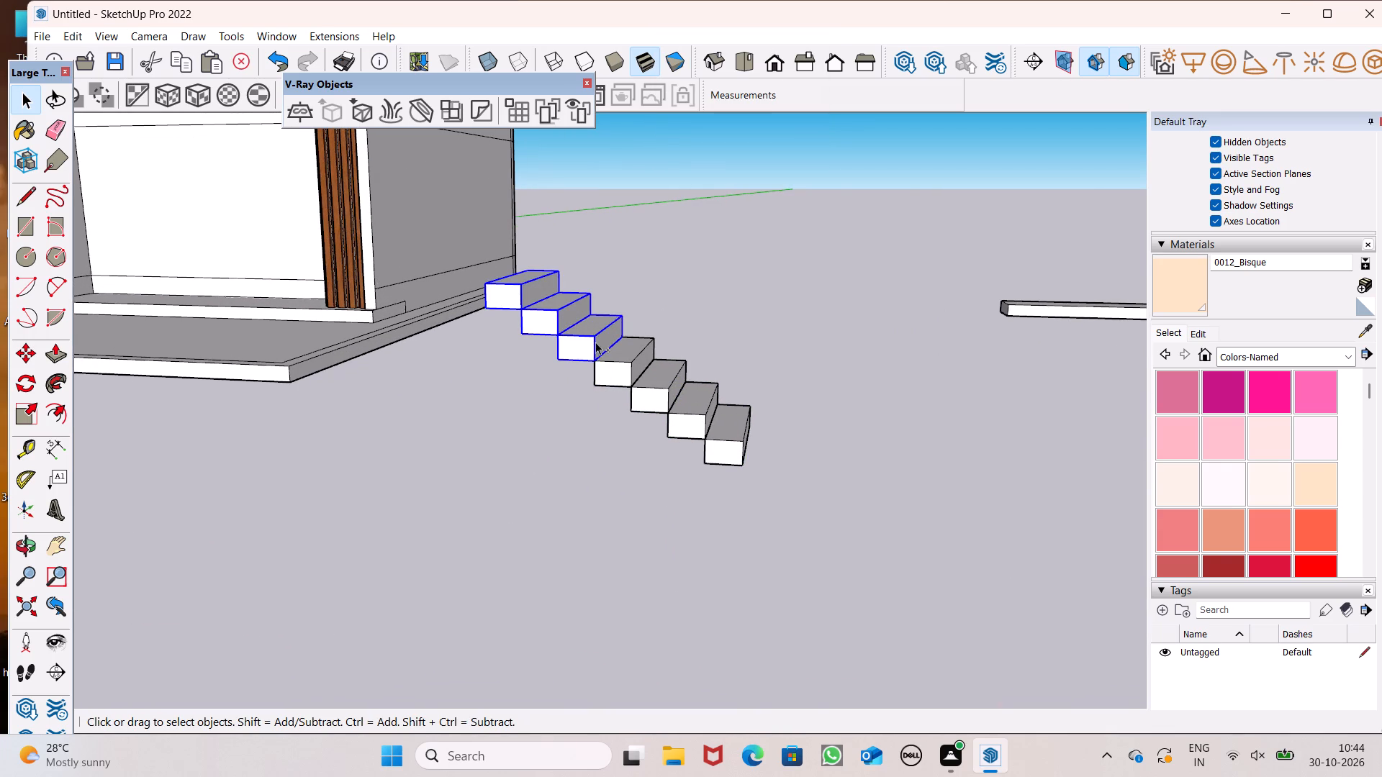
{"action": "left_click", "coordinate": [612, 358], "text": "ctrl"}
{"action": "left_click", "coordinate": [665, 376], "text": "ctrl"}
{"action": "left_click", "coordinate": [694, 418], "text": "ctrl"}
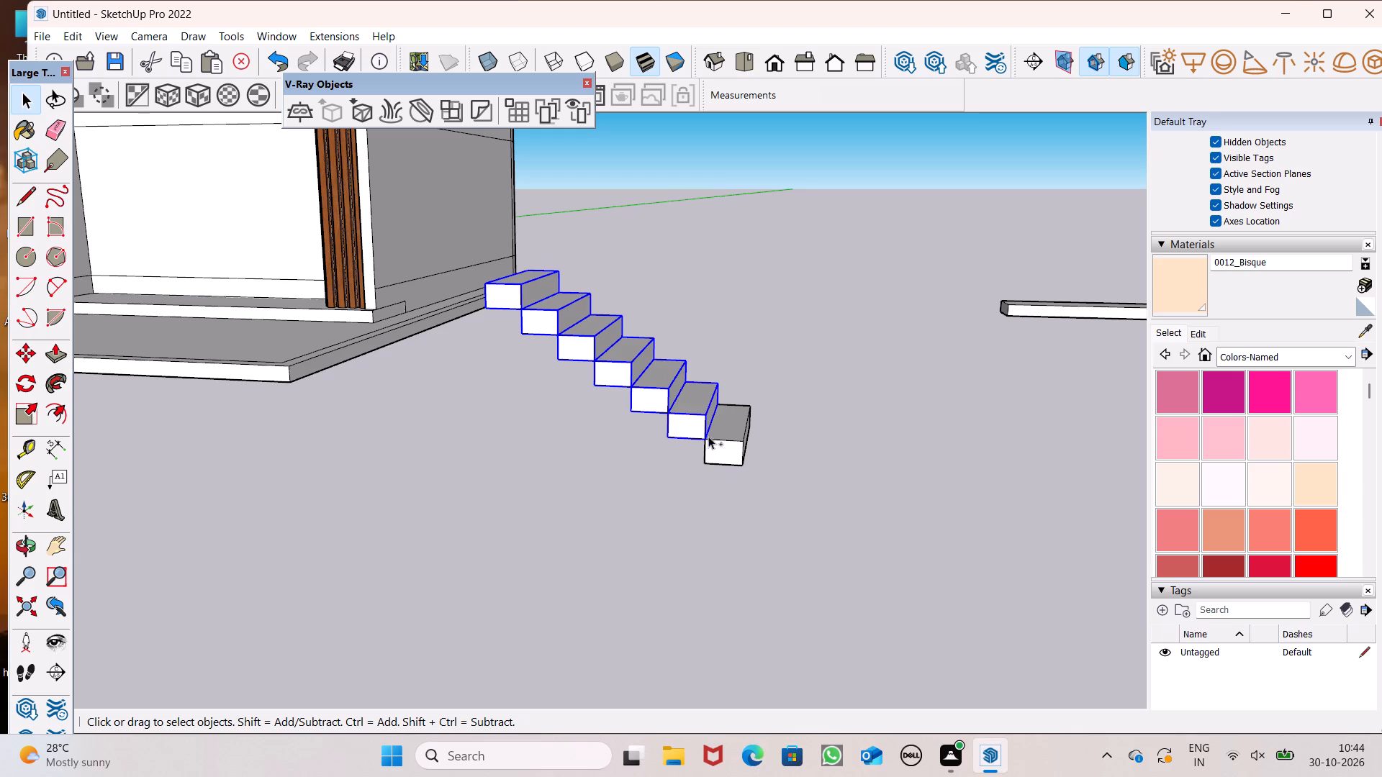
{"action": "left_click", "coordinate": [724, 444], "text": "ctrl"}
{"action": "right_click", "coordinate": [729, 433], "text": "ctrl"}
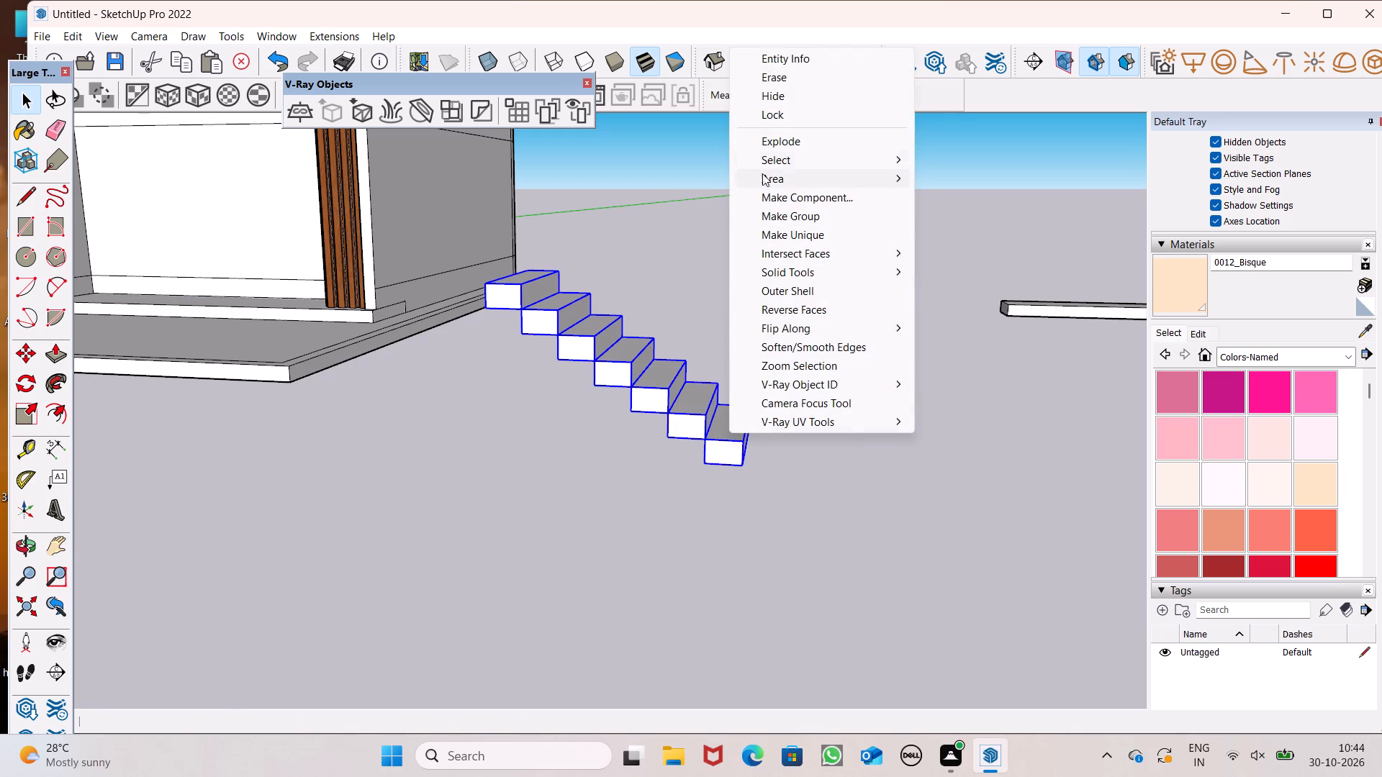
{"action": "left_click", "coordinate": [795, 140], "text": "ctrl"}
{"action": "left_click_drag", "start_coordinate": [774, 256], "coordinate": [784, 267]}
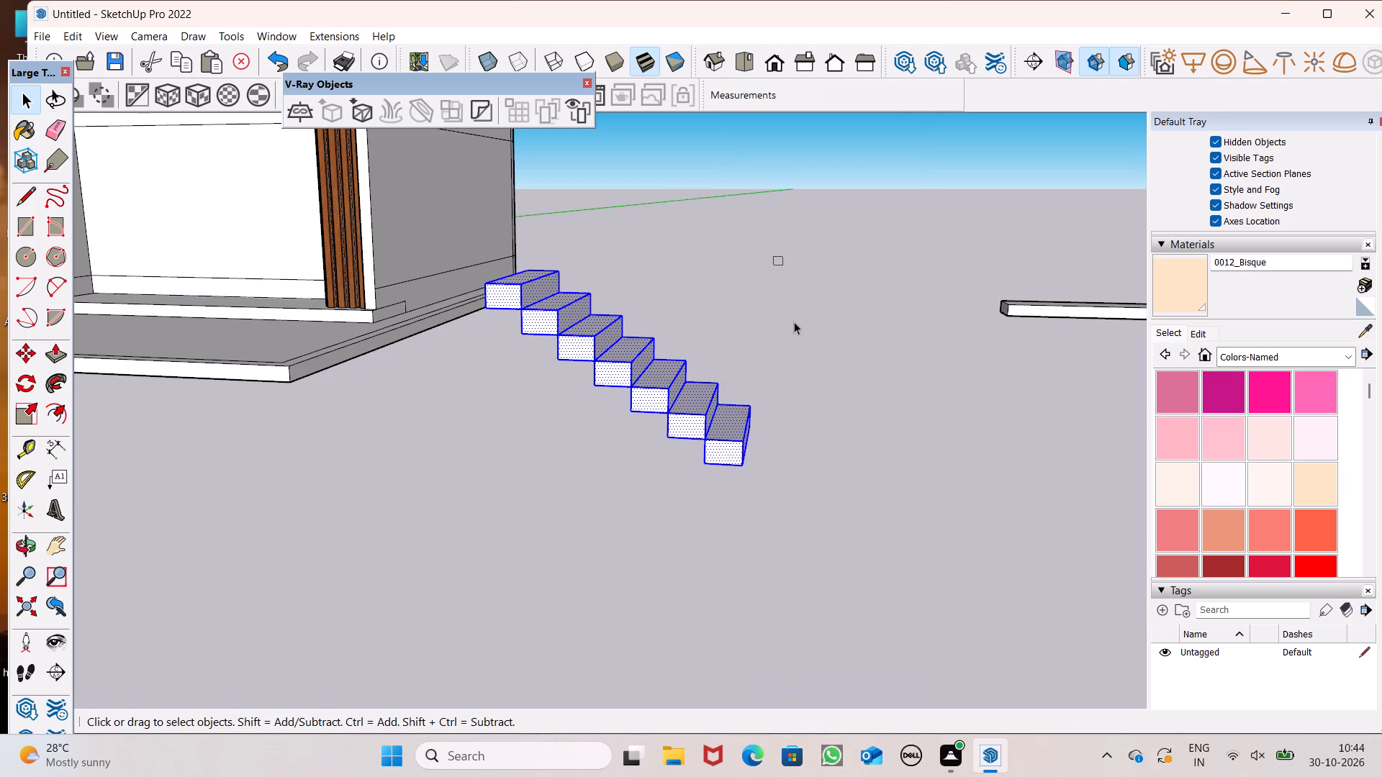
Close the flight's side face with a vertical line down from the top step's lower outer corner and a base line back from the bottom step.
{"action": "left_click", "coordinate": [29, 191]}
{"action": "middle_click_drag", "start_coordinate": [520, 336], "coordinate": [551, 347]}
{"action": "scroll", "coordinate": [551, 347], "scroll_direction": "up", "scroll_amount": 1}
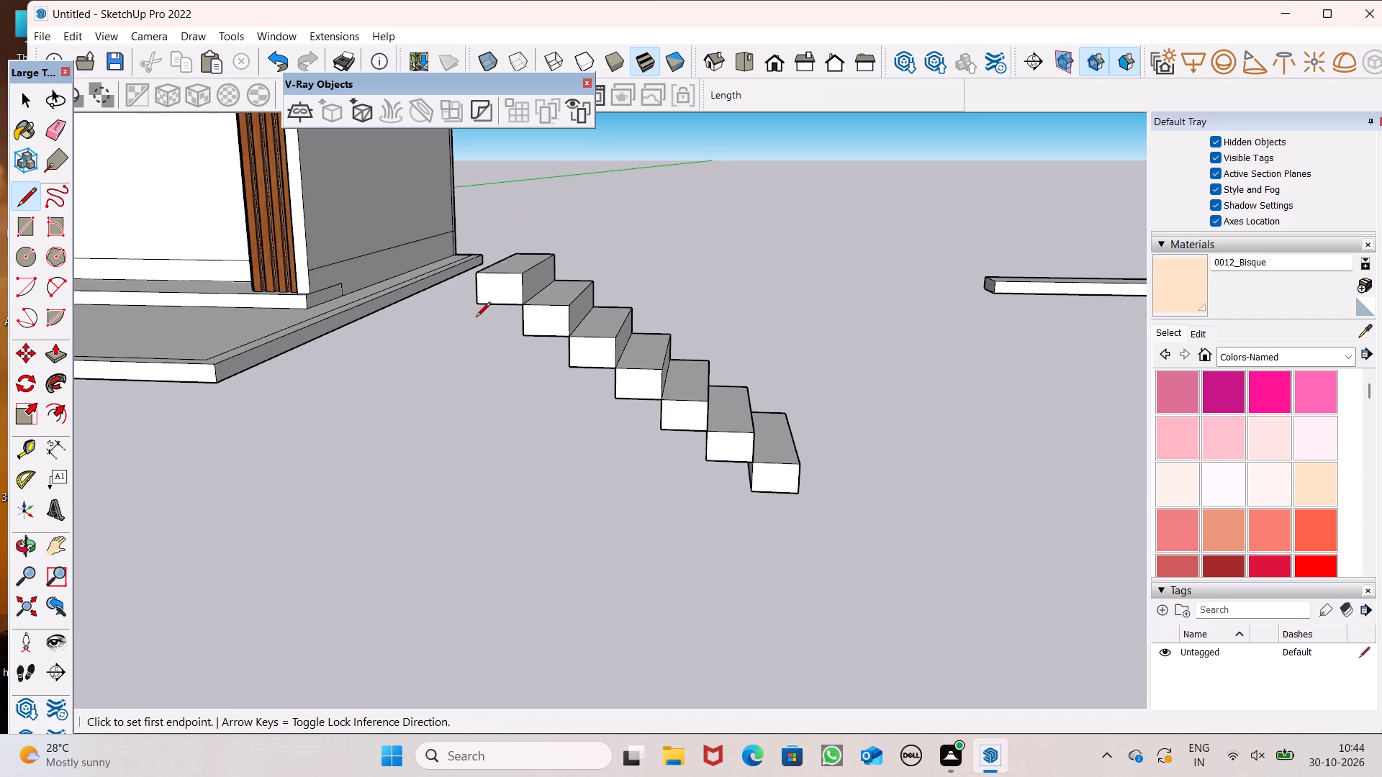
{"action": "left_click", "coordinate": [476, 304]}
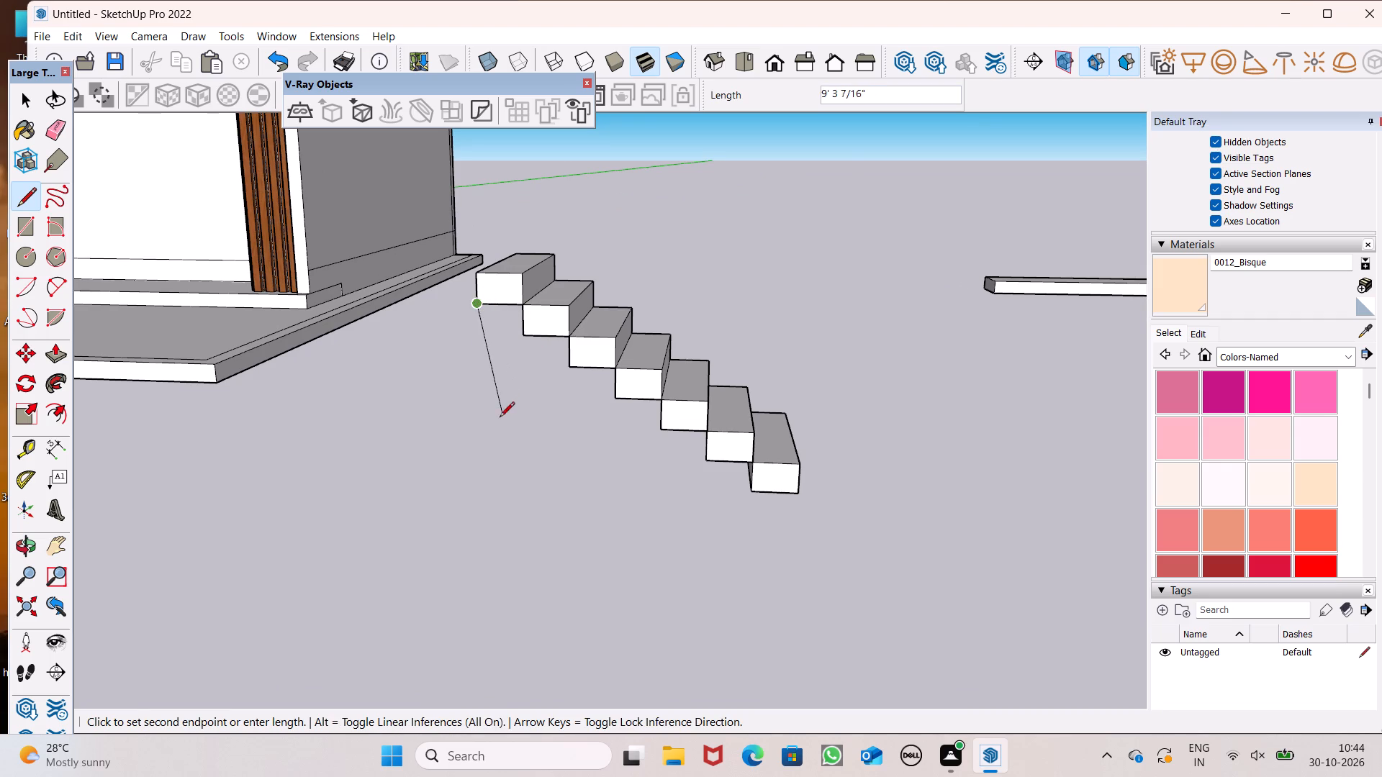
{"action": "left_click", "coordinate": [477, 526]}
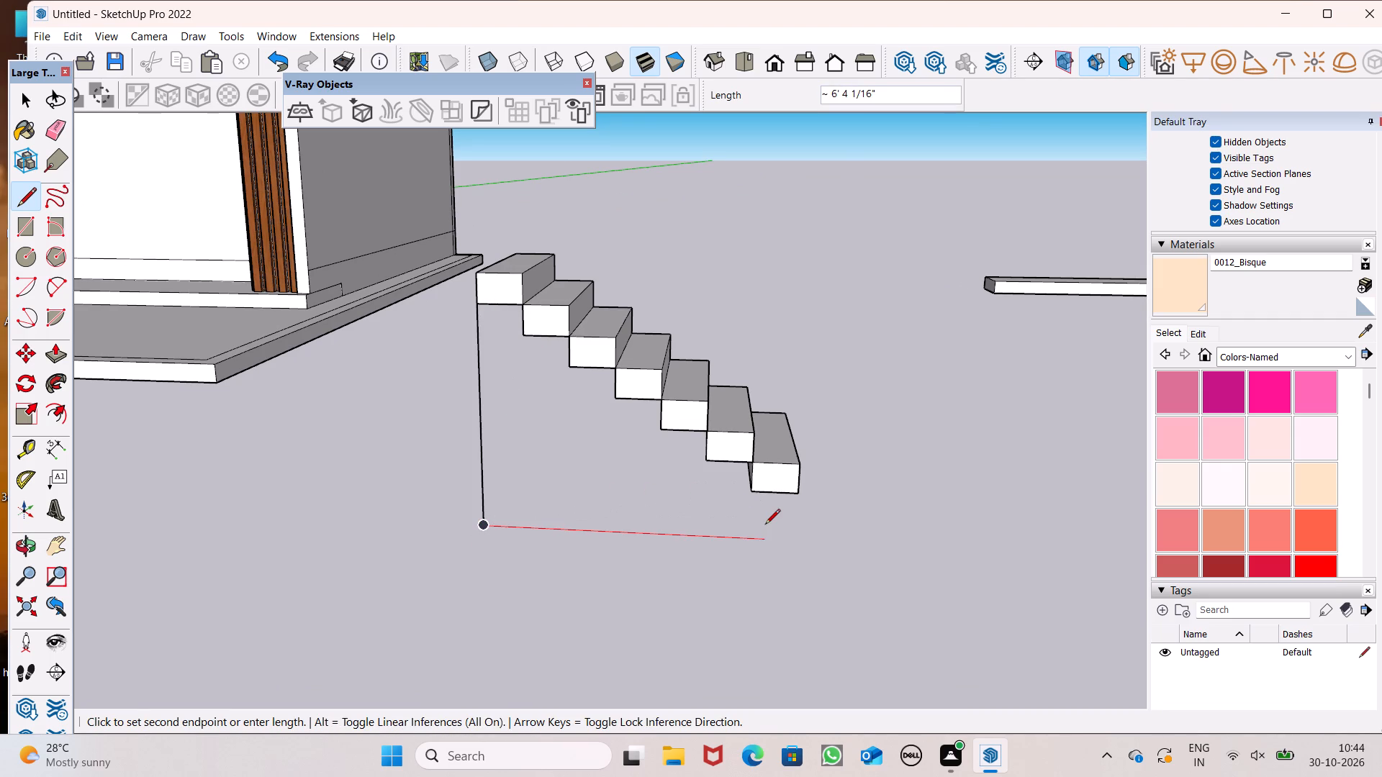
{"action": "key", "text": "space"}
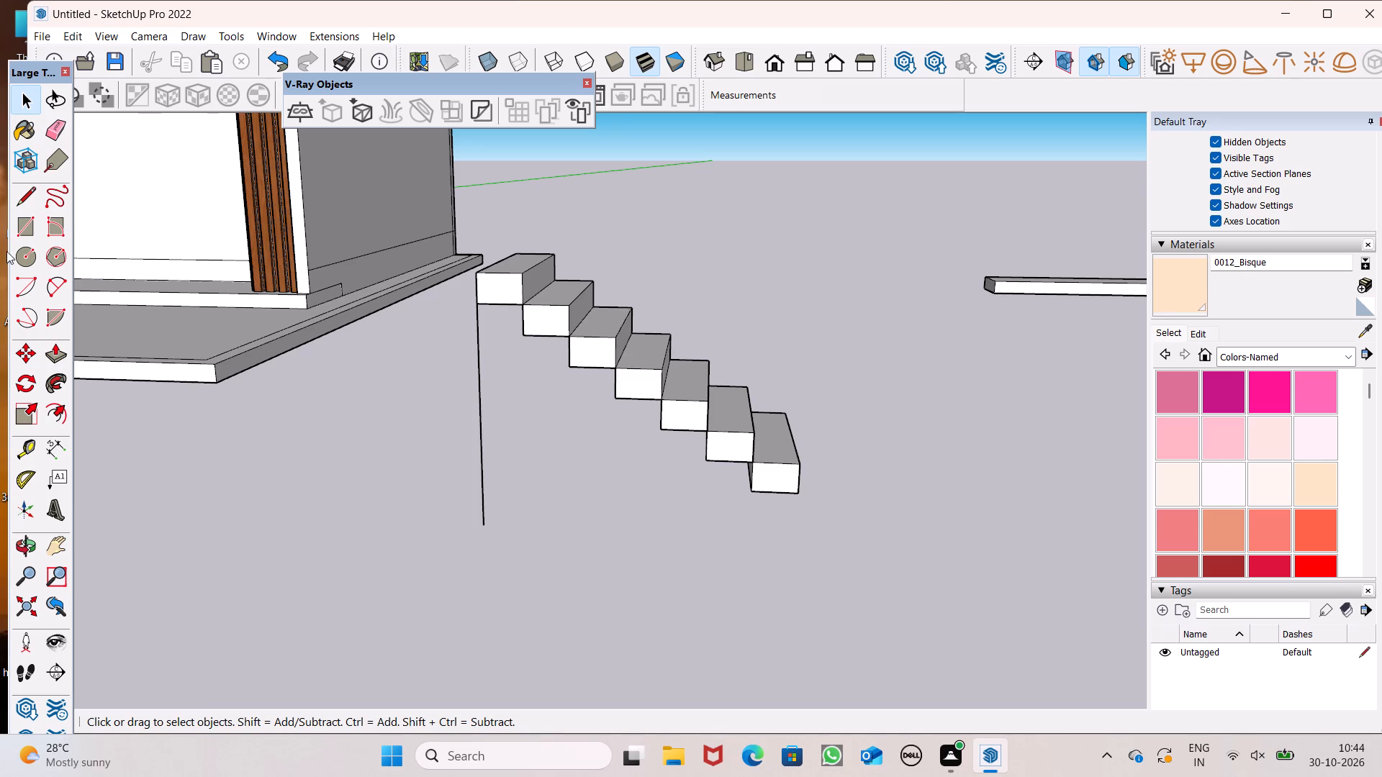
{"action": "left_click", "coordinate": [17, 198]}
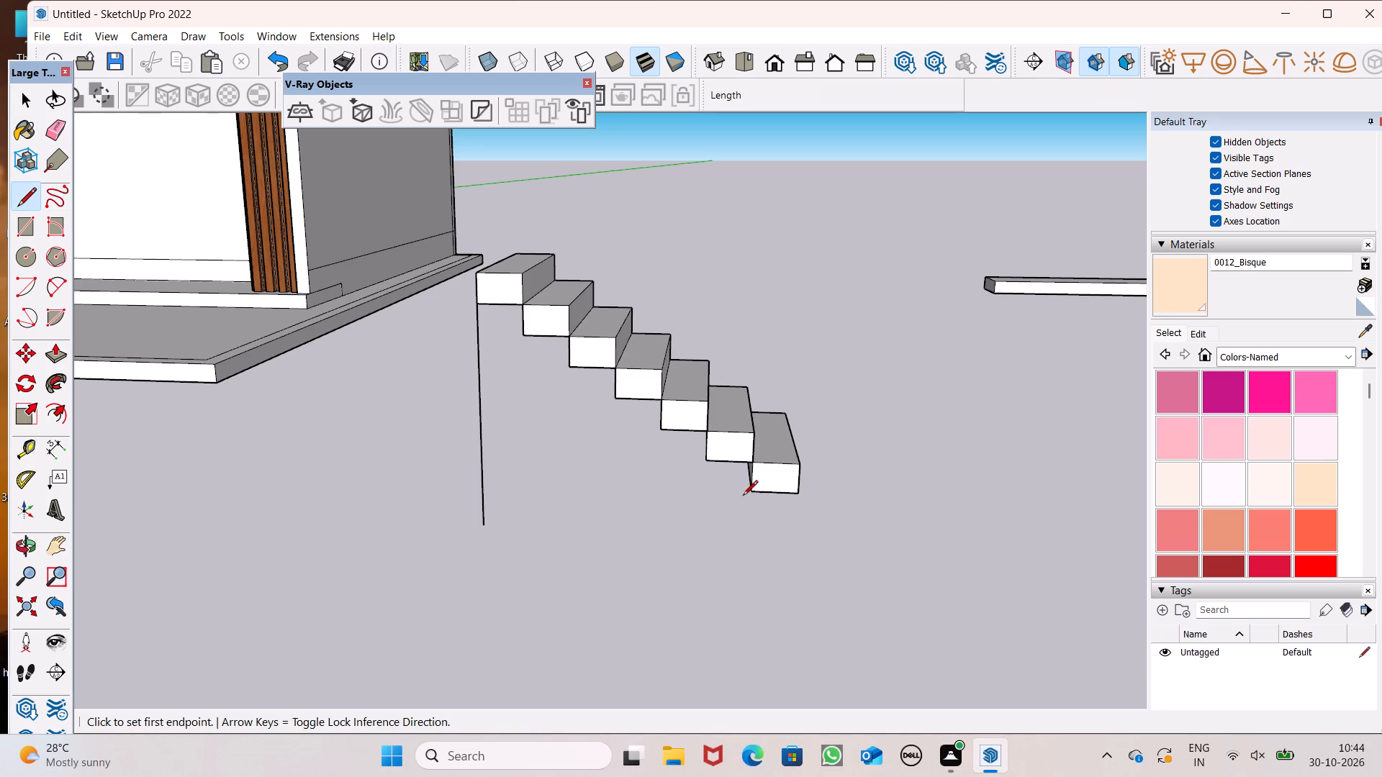
{"action": "left_click", "coordinate": [752, 491]}
{"action": "left_click", "coordinate": [415, 484]}
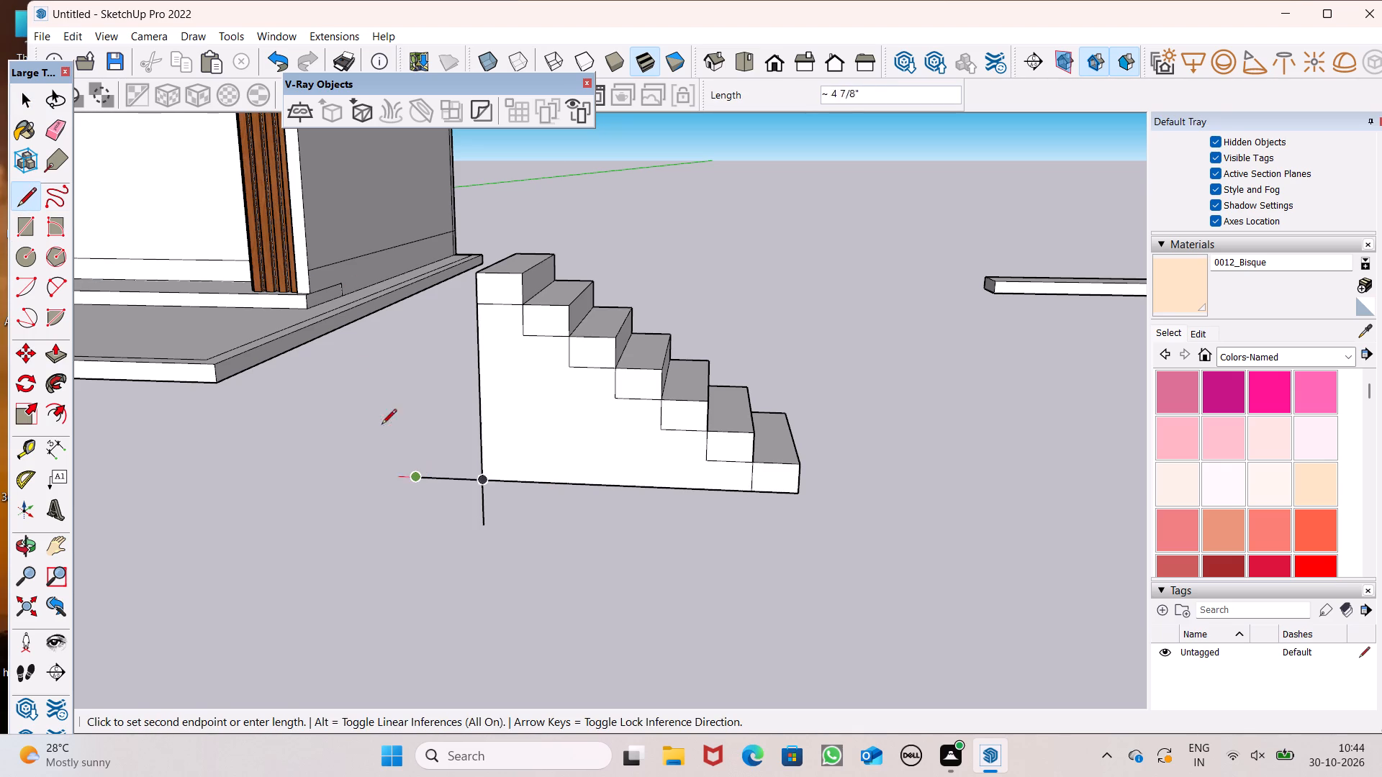
Erase the line ends overhanging the lower corner of the new side face.
{"action": "left_click", "coordinate": [56, 129]}
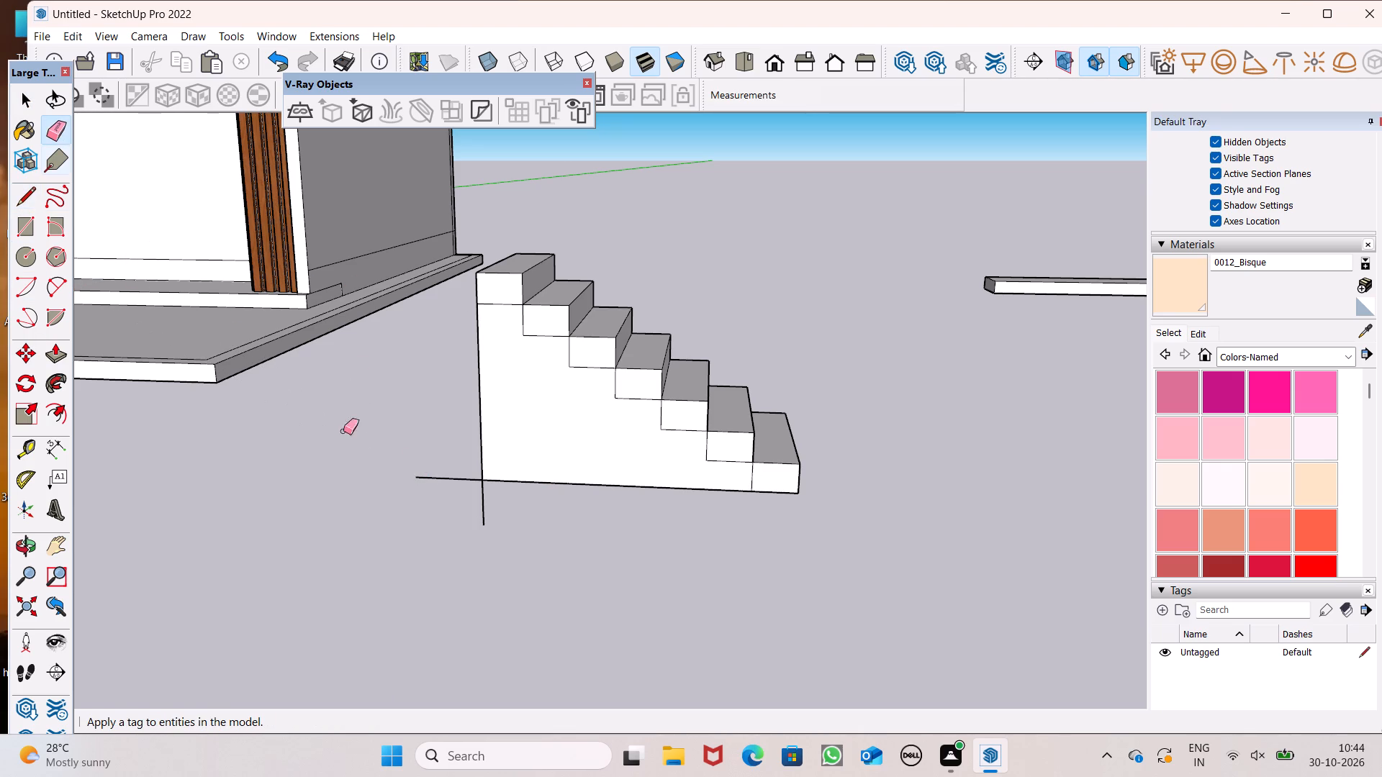
{"action": "left_click_drag", "start_coordinate": [461, 469], "coordinate": [511, 514]}
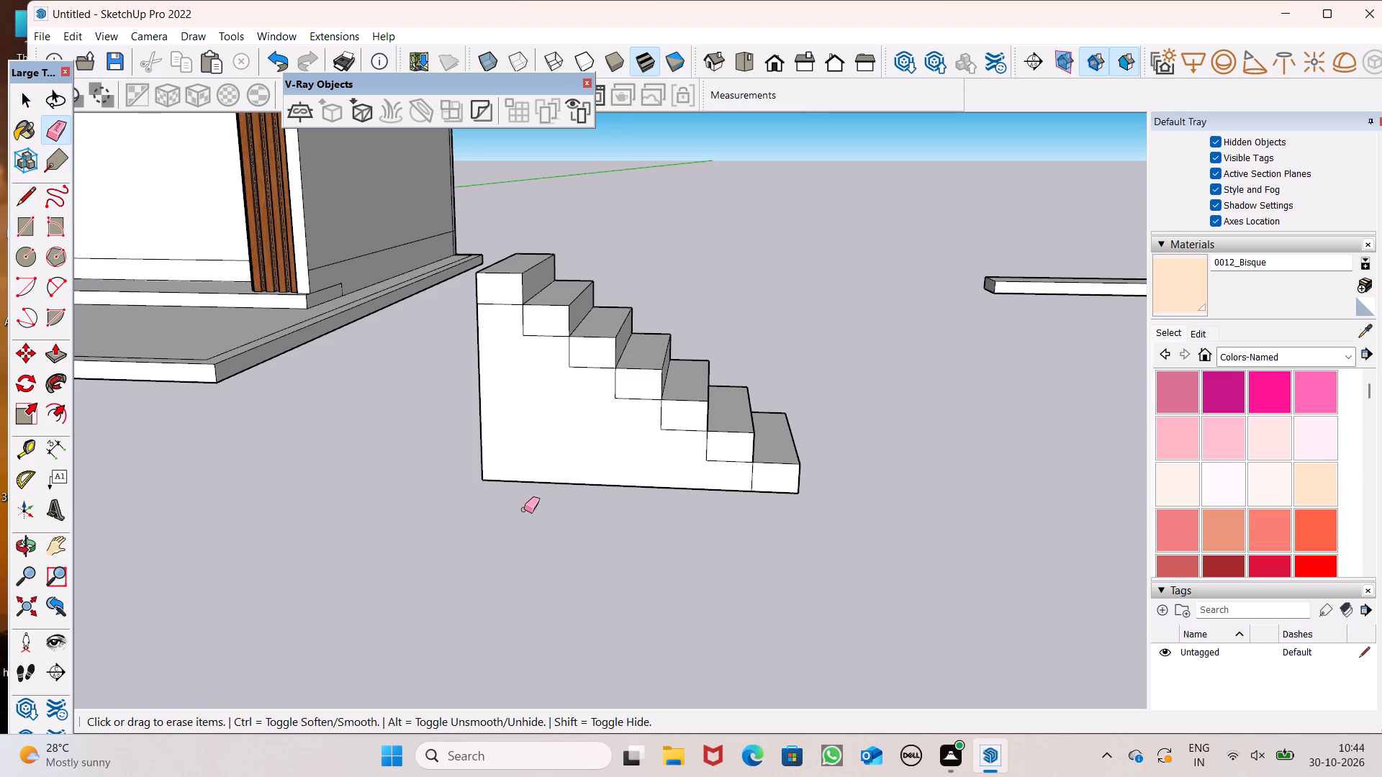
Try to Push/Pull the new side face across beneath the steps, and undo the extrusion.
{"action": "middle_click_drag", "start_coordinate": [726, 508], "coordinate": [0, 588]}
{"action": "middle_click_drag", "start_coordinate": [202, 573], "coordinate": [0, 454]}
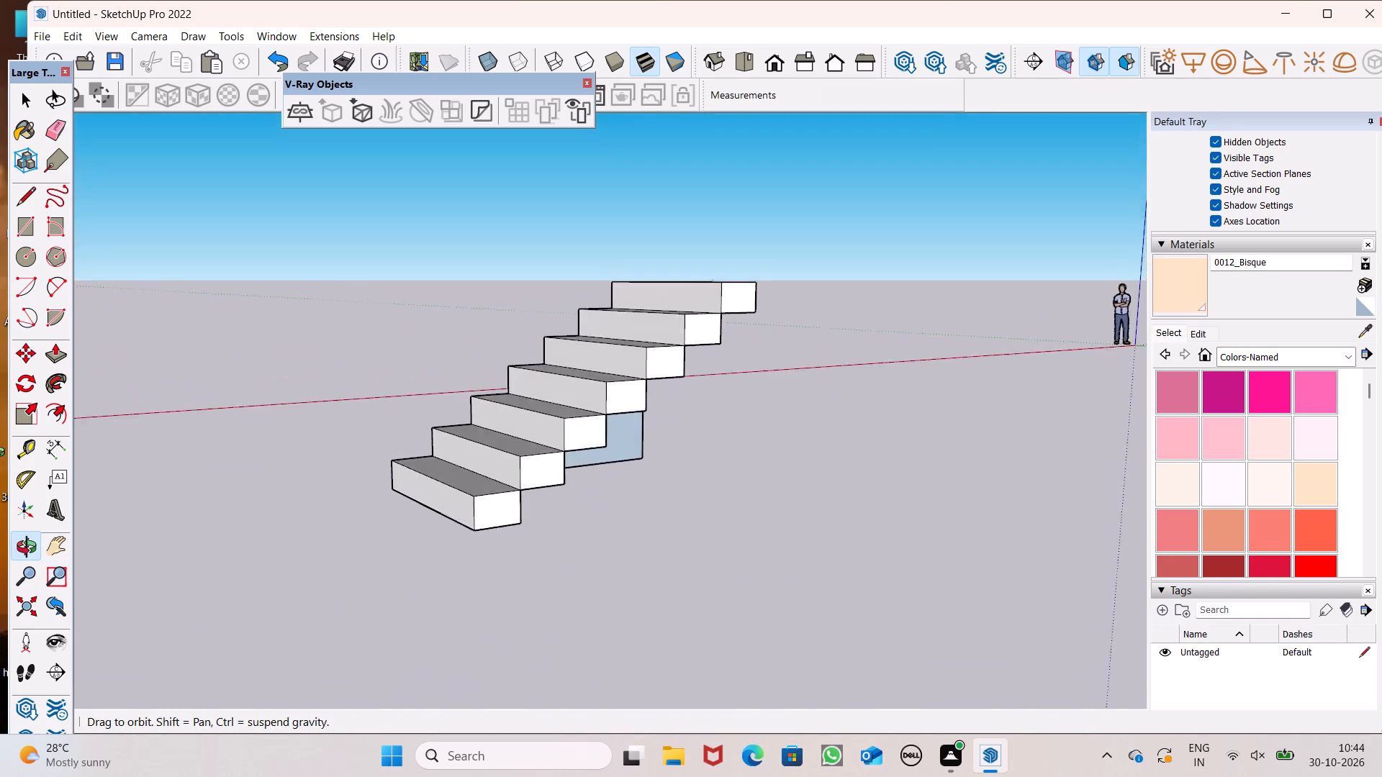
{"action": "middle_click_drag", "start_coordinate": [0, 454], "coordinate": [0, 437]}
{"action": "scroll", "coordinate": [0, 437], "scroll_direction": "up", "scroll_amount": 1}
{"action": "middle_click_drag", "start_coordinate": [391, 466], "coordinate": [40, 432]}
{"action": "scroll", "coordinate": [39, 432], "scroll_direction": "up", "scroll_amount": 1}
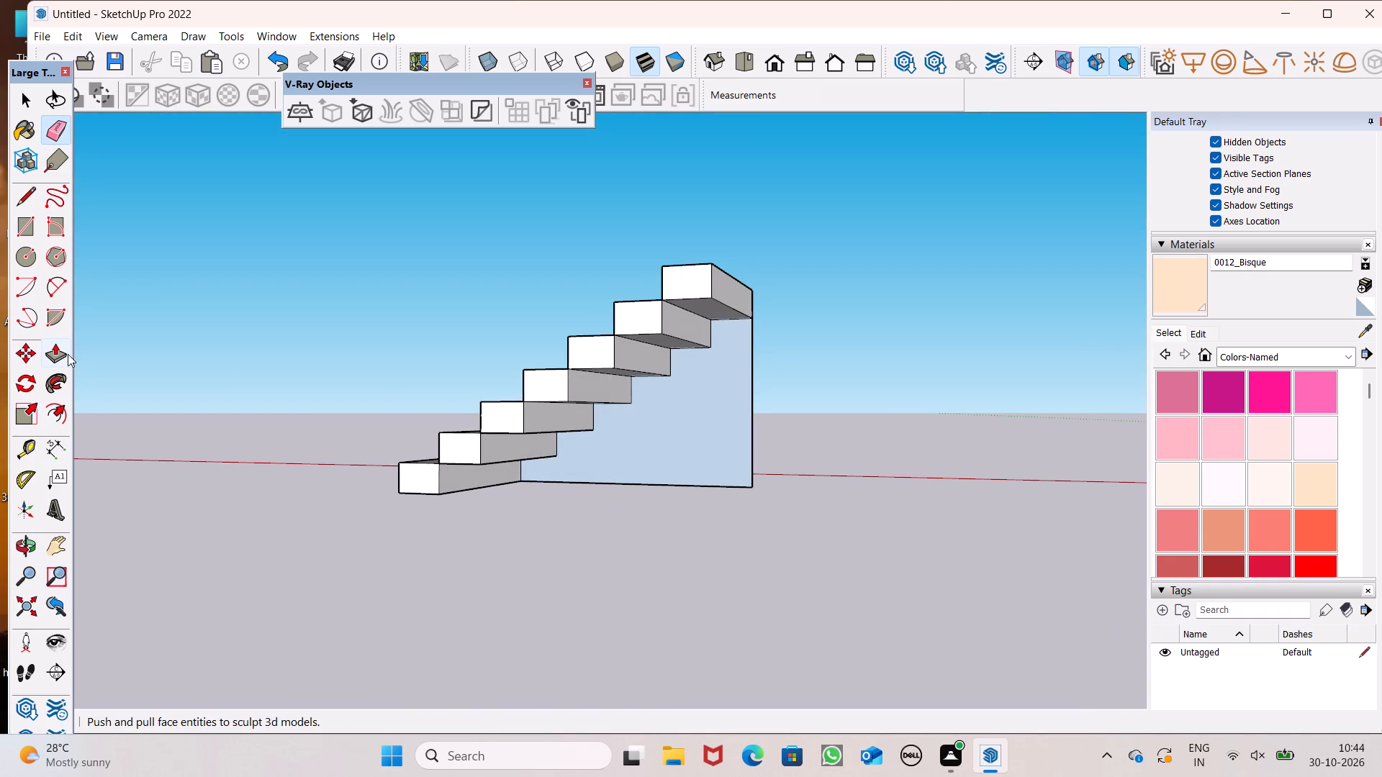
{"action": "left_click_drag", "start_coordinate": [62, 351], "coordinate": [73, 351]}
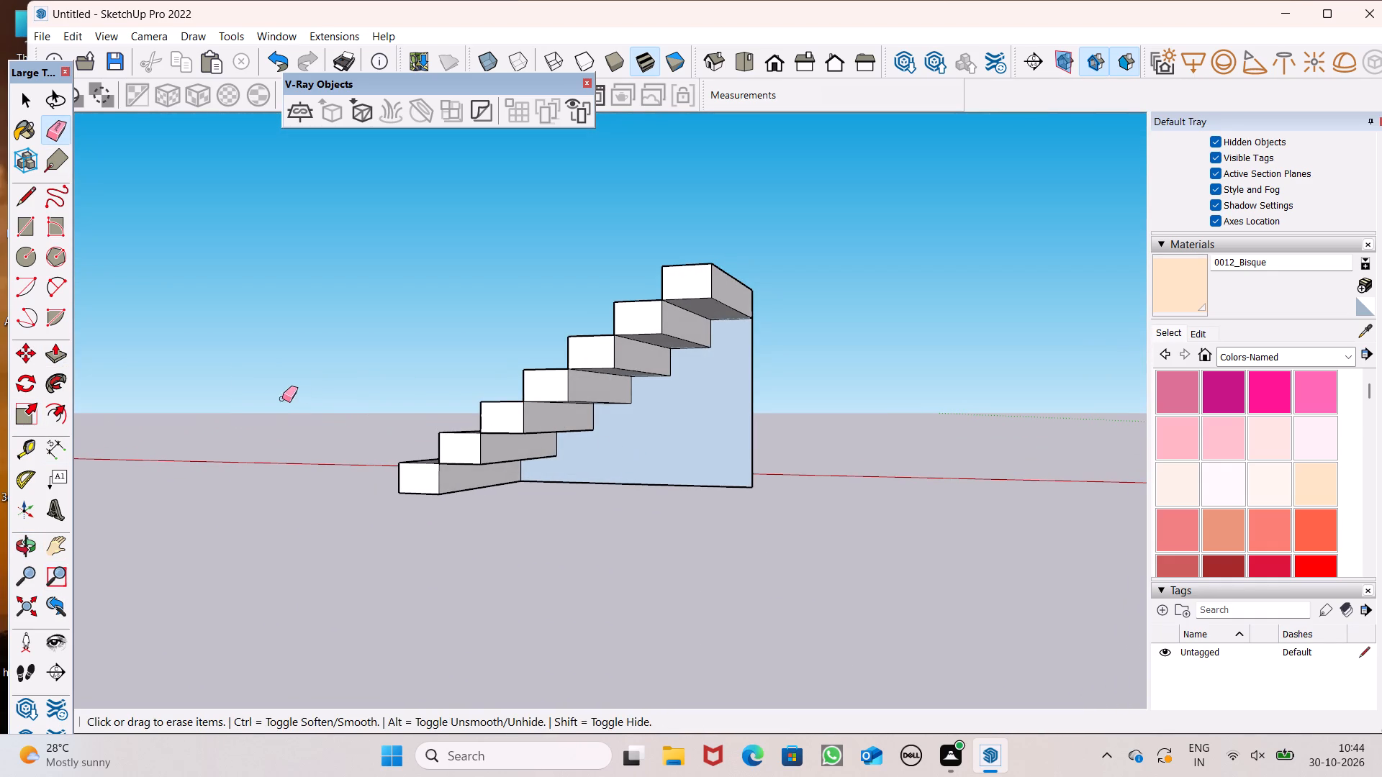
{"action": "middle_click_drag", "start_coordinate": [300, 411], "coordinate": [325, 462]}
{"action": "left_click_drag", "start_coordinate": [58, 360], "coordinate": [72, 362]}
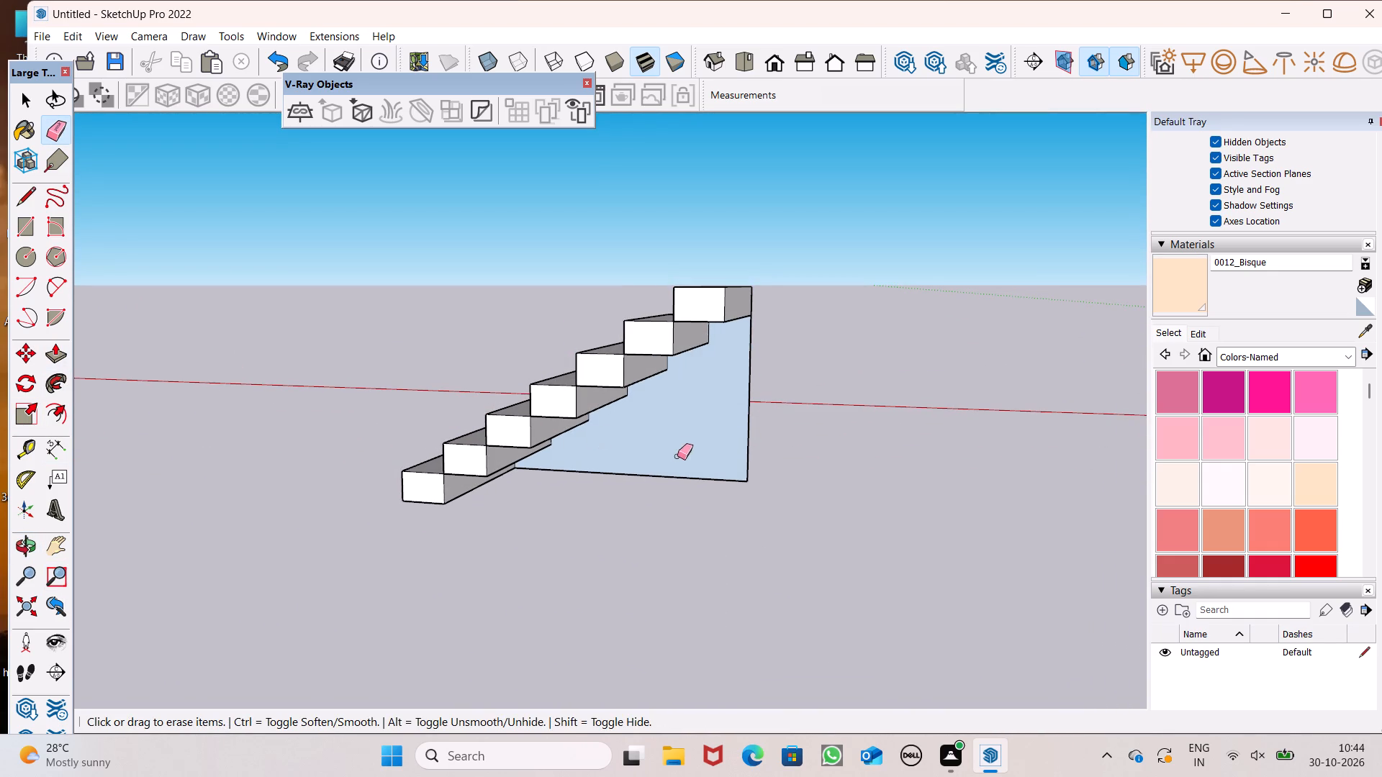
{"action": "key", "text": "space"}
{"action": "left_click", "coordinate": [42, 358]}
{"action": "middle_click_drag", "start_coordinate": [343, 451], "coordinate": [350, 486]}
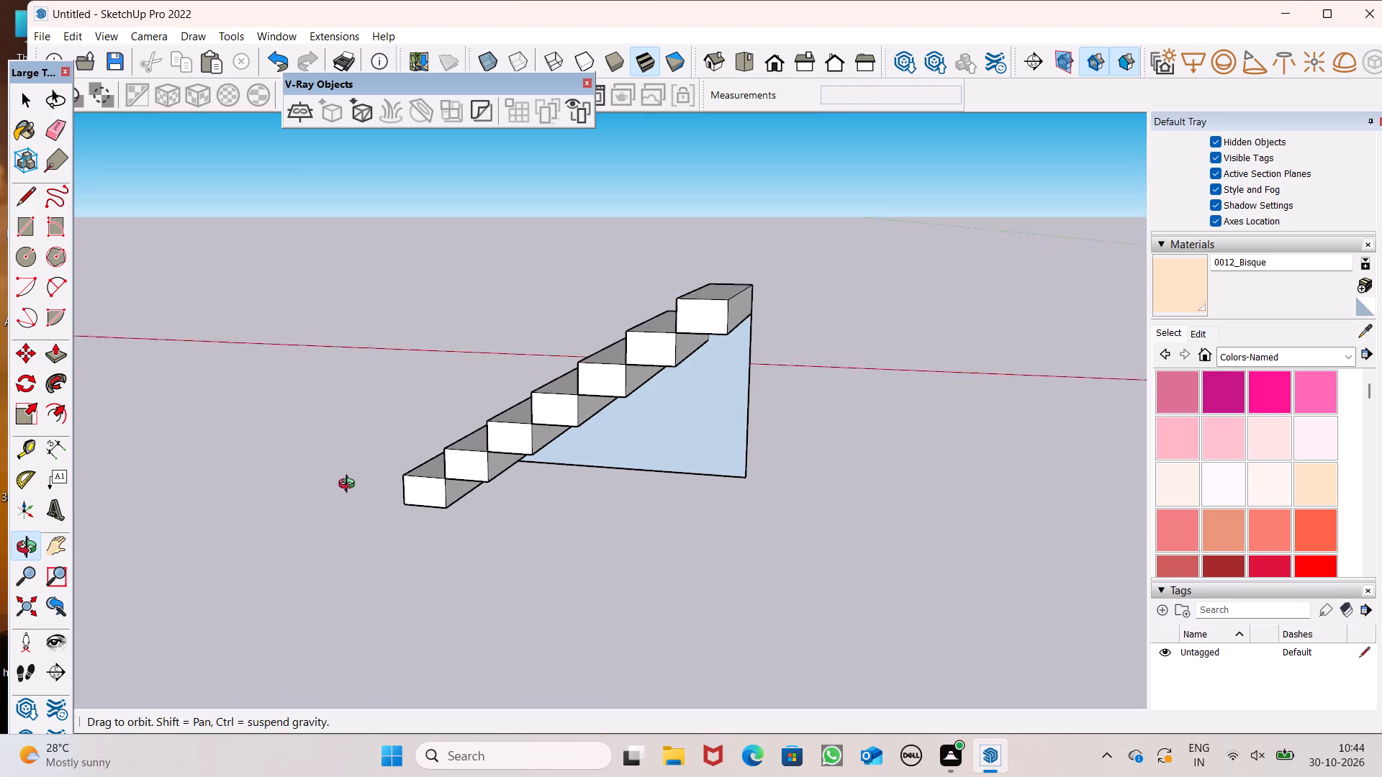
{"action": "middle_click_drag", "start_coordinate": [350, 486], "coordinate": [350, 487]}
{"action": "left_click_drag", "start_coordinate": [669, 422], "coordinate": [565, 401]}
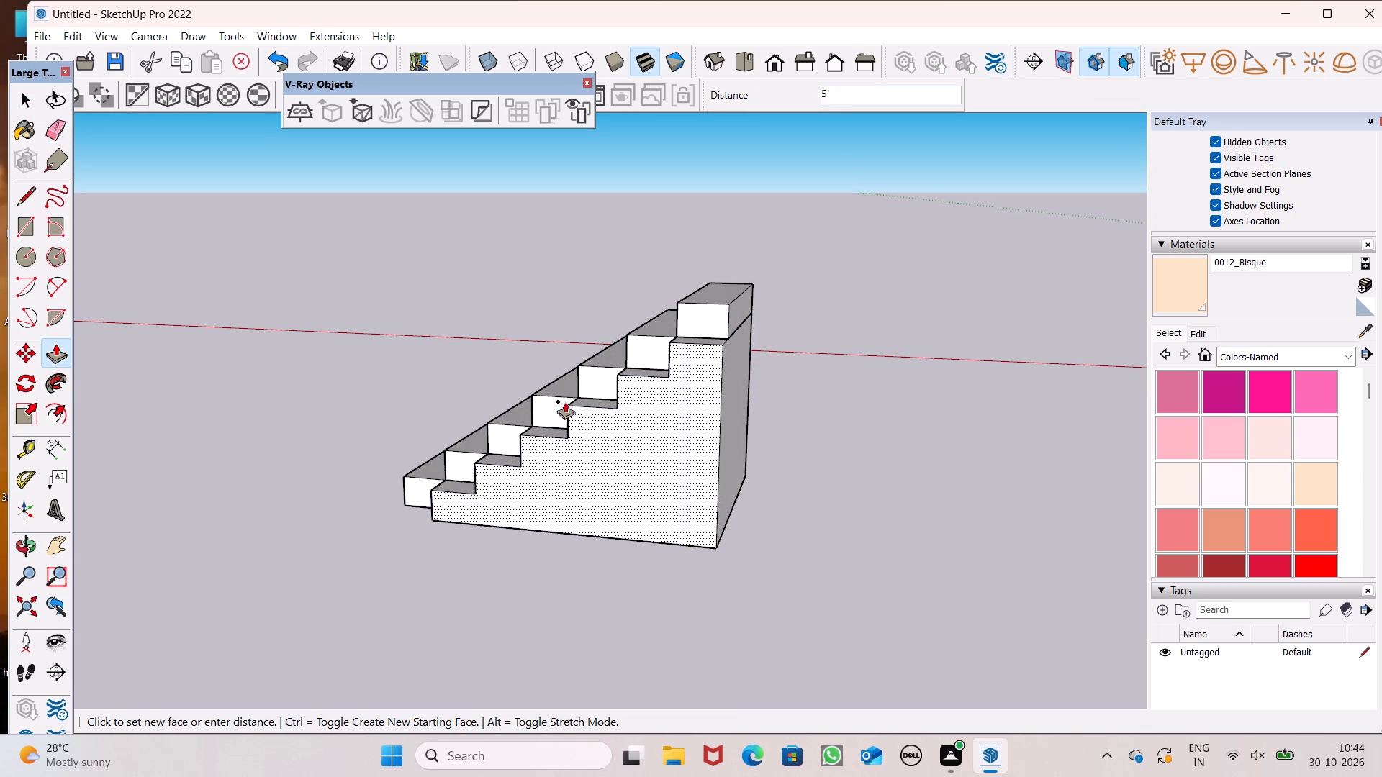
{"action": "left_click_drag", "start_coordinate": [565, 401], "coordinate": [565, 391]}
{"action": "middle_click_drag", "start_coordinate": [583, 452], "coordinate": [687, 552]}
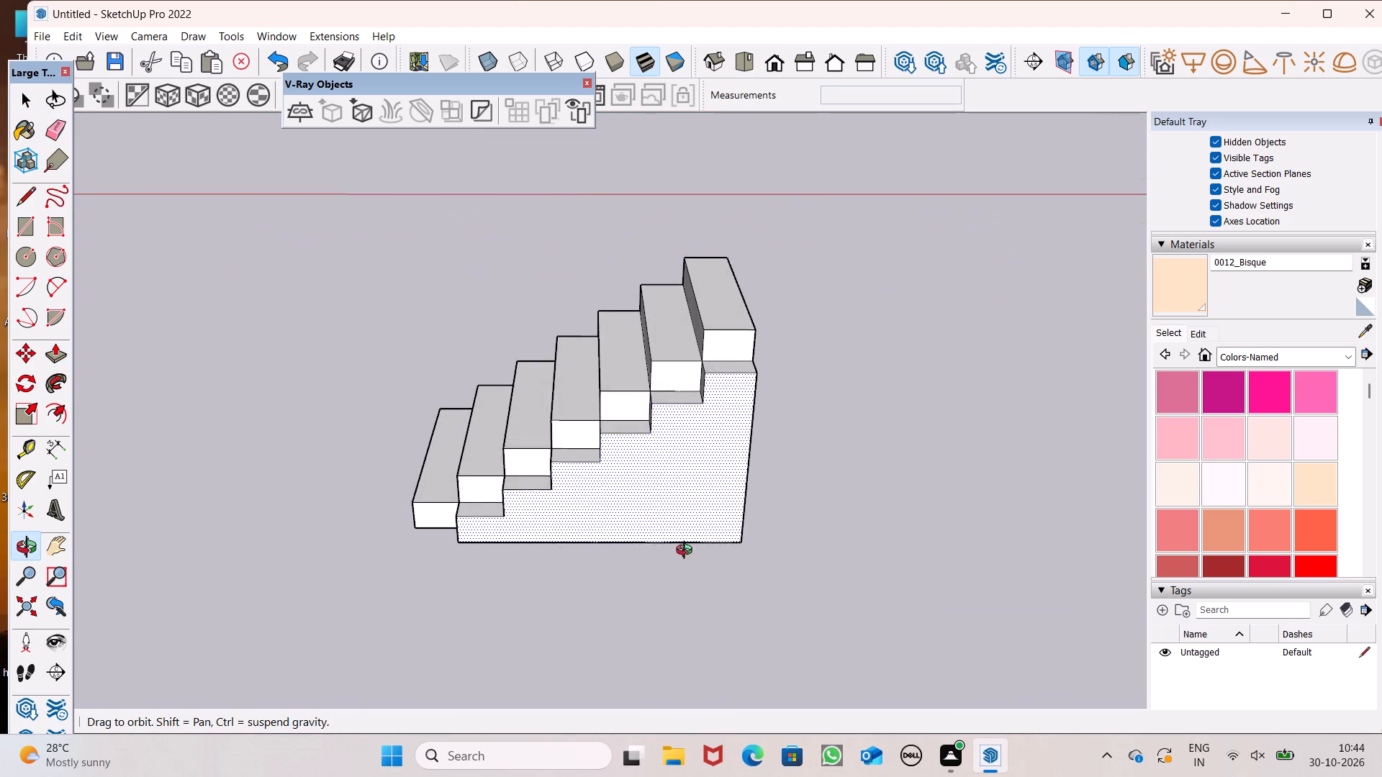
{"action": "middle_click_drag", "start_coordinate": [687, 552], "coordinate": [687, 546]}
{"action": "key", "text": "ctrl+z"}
Push/Pull the side face about 4' 3" beneath the steps, flush with the flight's opposite side.
{"action": "left_click_drag", "start_coordinate": [671, 429], "coordinate": [578, 446]}
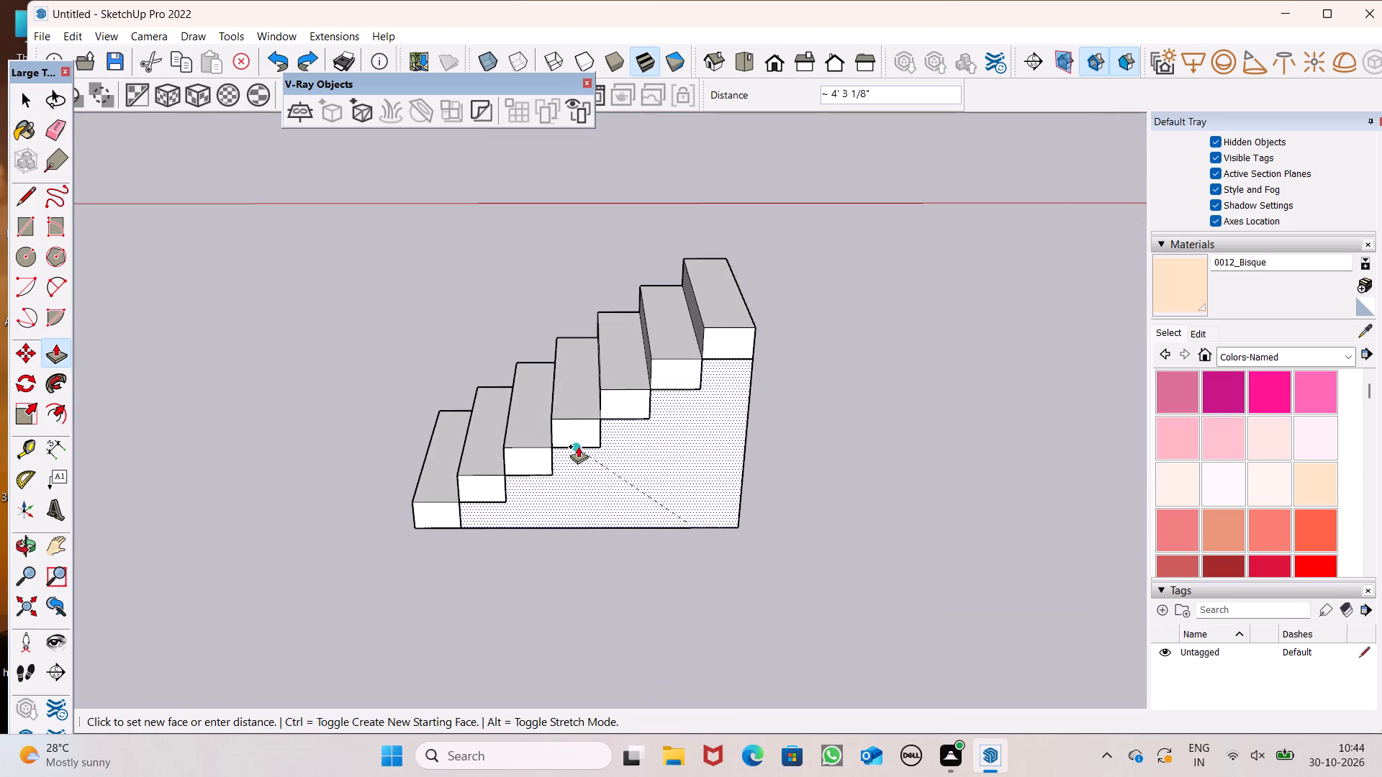
{"action": "left_click_drag", "start_coordinate": [578, 446], "coordinate": [554, 420]}
{"action": "key", "text": "space"}
Erase the step outline edges from the extruded end so that side of the flight is one clean face.
{"action": "scroll", "coordinate": [552, 420], "scroll_direction": "down", "scroll_amount": 4}
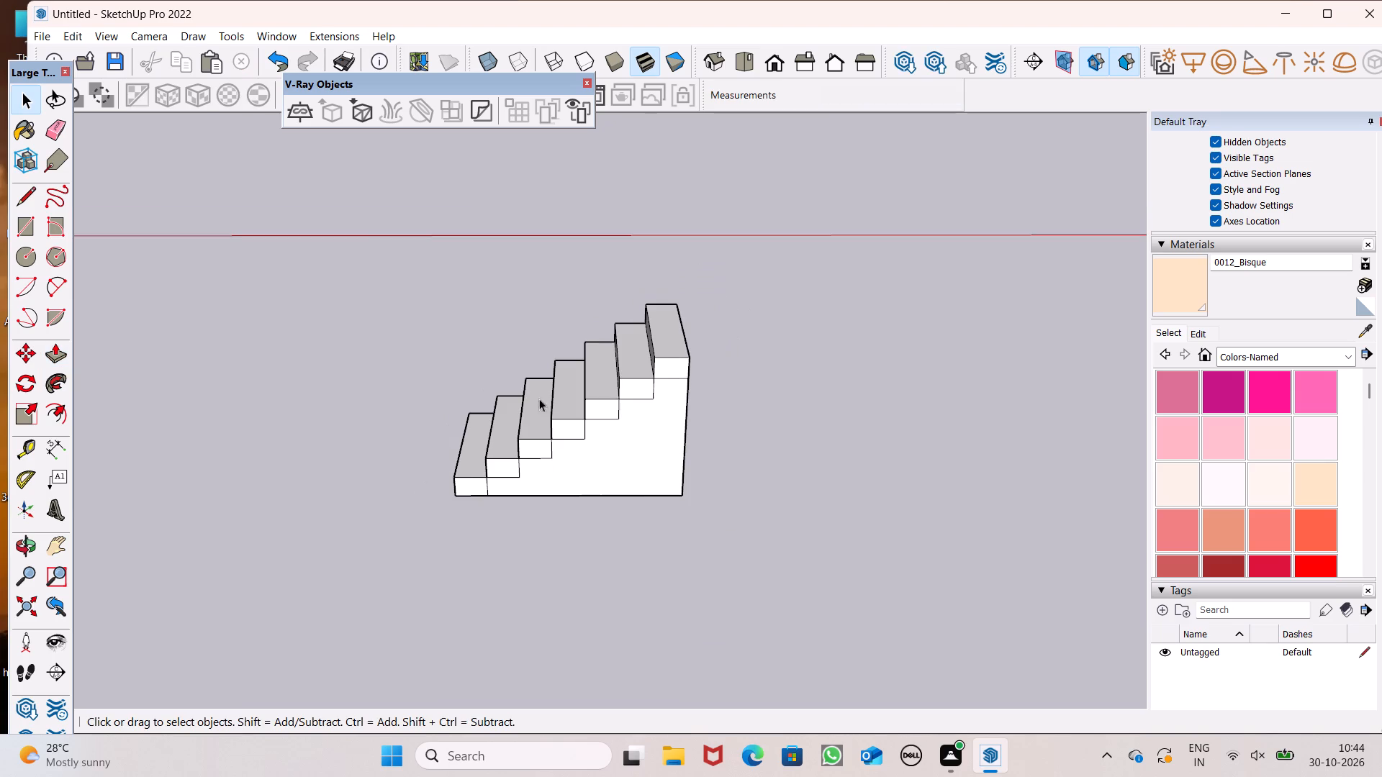
{"action": "left_click", "coordinate": [66, 117]}
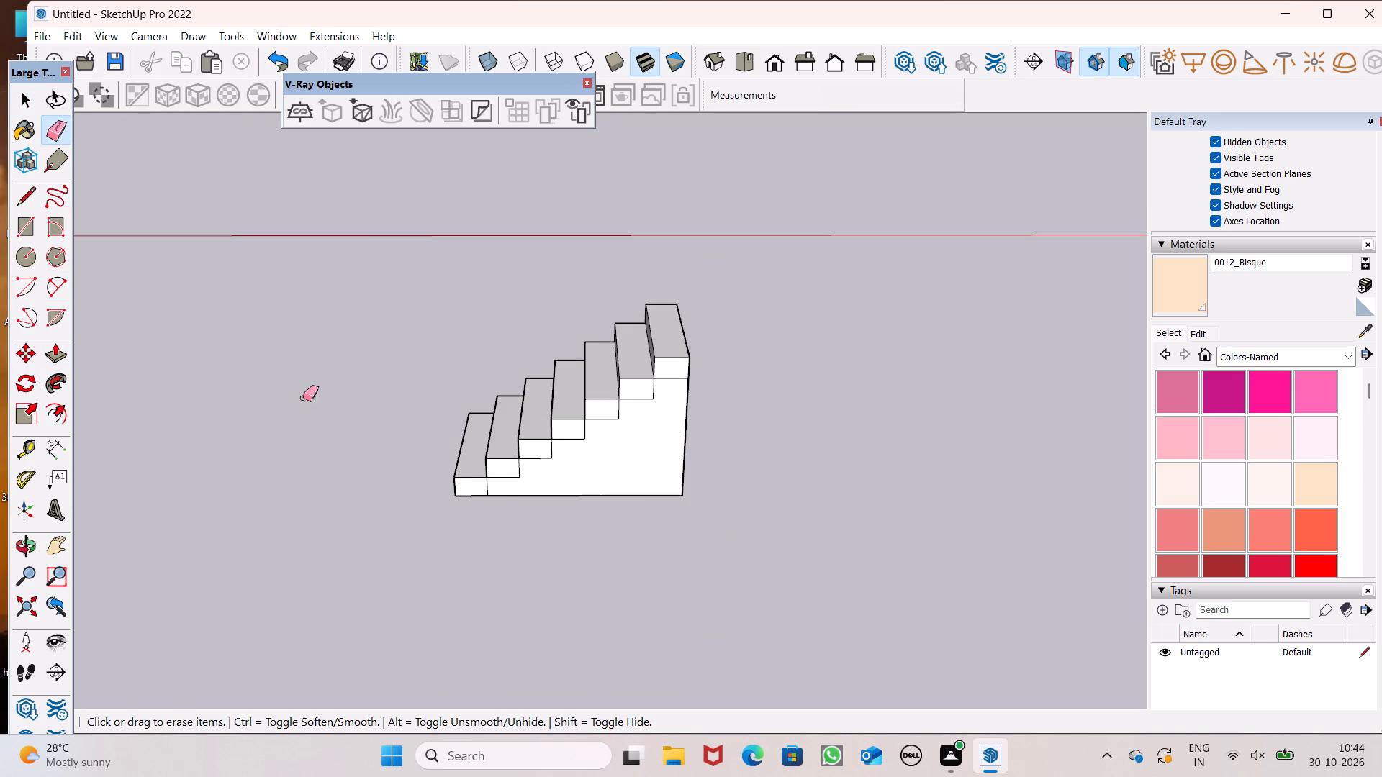
{"action": "scroll", "coordinate": [349, 459], "scroll_direction": "up", "scroll_amount": 7}
{"action": "scroll", "coordinate": [465, 515], "scroll_direction": "down", "scroll_amount": 5}
{"action": "scroll", "coordinate": [618, 474], "scroll_direction": "up", "scroll_amount": 7}
{"action": "left_click_drag", "start_coordinate": [602, 490], "coordinate": [939, 302]}
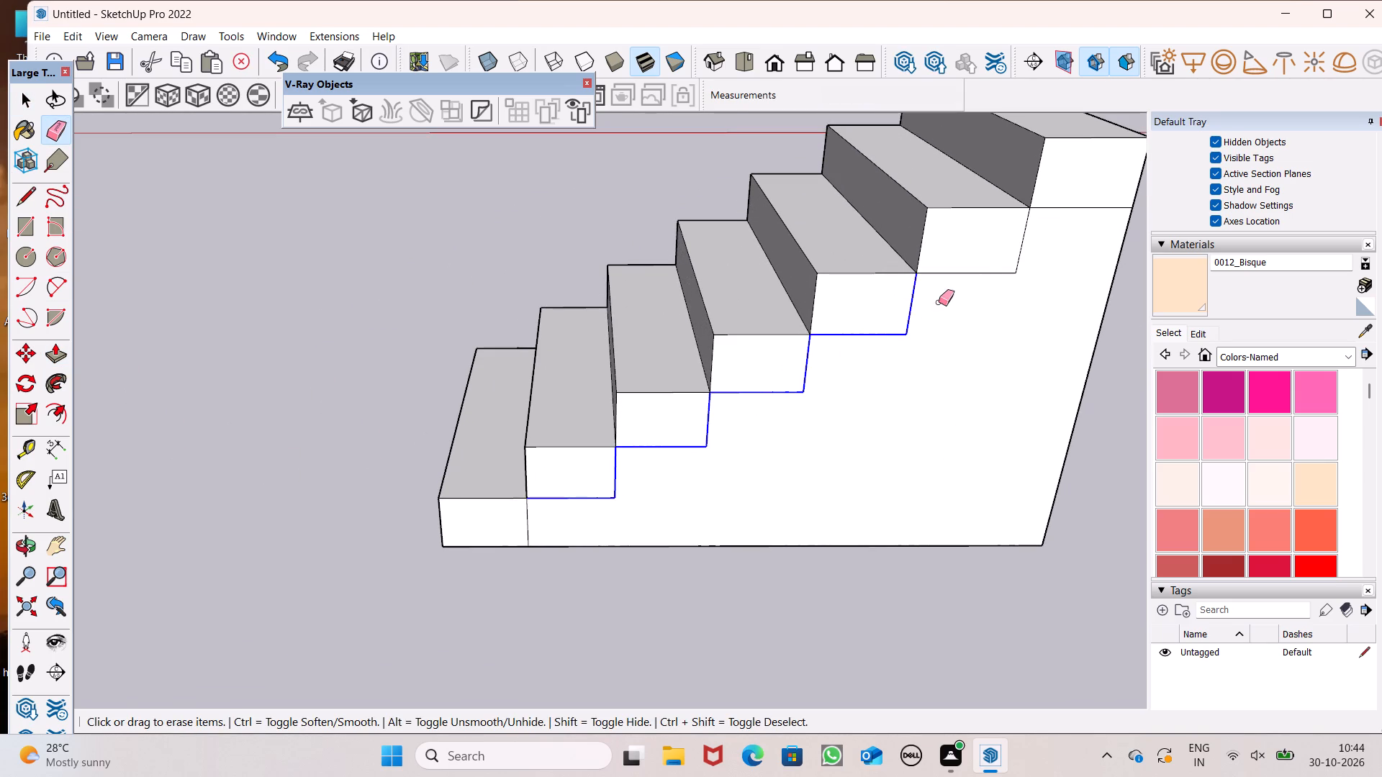
{"action": "left_click_drag", "start_coordinate": [939, 302], "coordinate": [1065, 220]}
{"action": "left_click_drag", "start_coordinate": [520, 524], "coordinate": [556, 514]}
{"action": "left_click_drag", "start_coordinate": [540, 515], "coordinate": [515, 527]}
{"action": "scroll", "coordinate": [459, 433], "scroll_direction": "down", "scroll_amount": 5}
Erase the step outline edges from the flight's opposite side, including the stray remaining segment, to make it one clean face.
{"action": "middle_click_drag", "start_coordinate": [292, 478], "coordinate": [636, 517]}
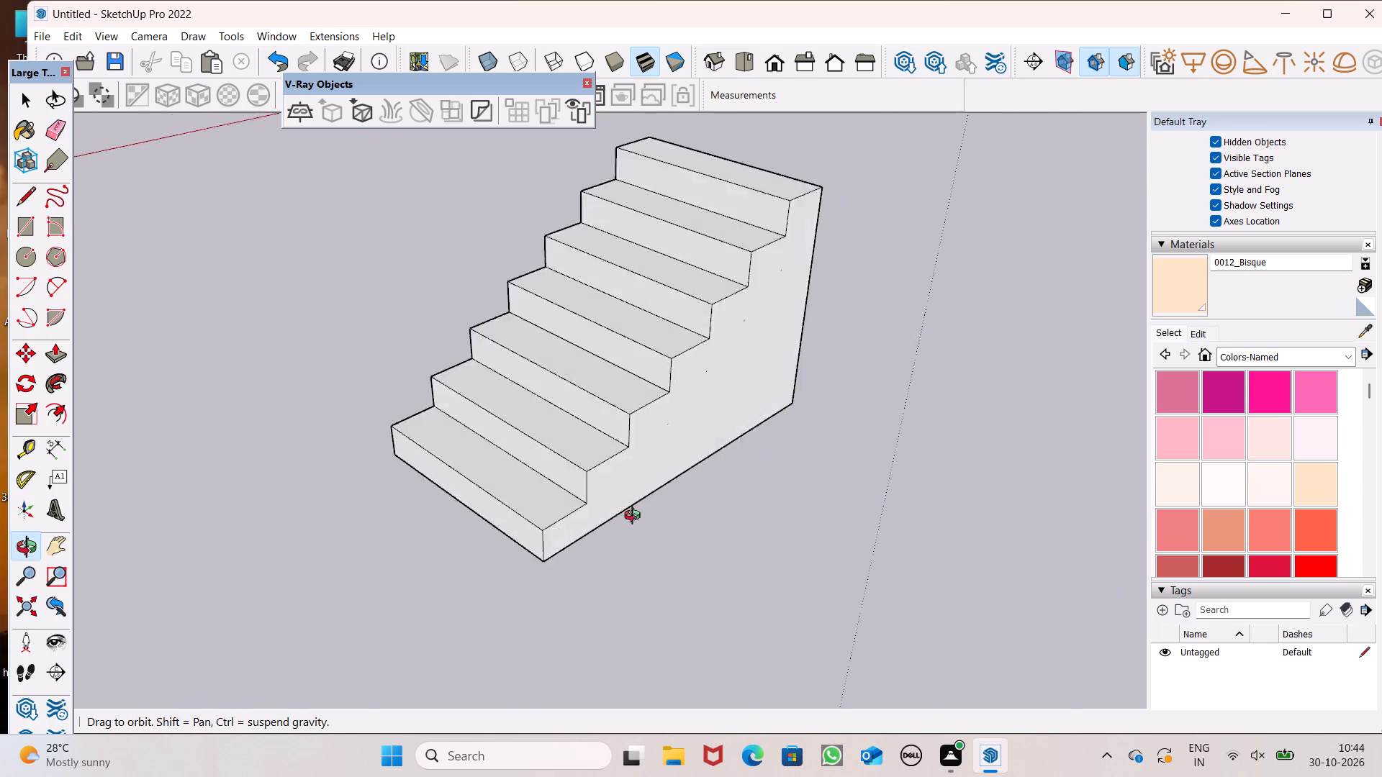
{"action": "middle_click_drag", "start_coordinate": [636, 517], "coordinate": [1199, 455]}
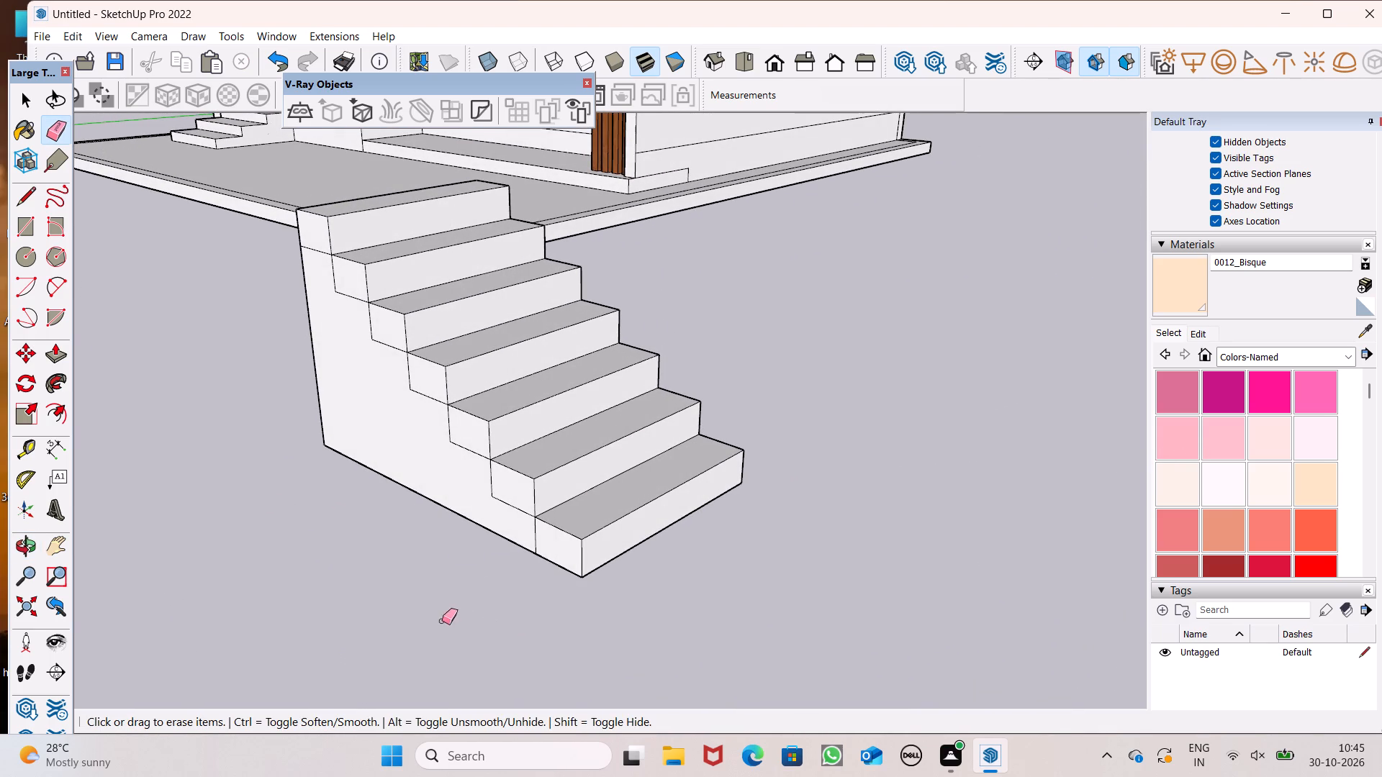
{"action": "middle_click_drag", "start_coordinate": [540, 599], "coordinate": [590, 583]}
{"action": "middle_click", "coordinate": [590, 583]}
{"action": "scroll", "coordinate": [528, 499], "scroll_direction": "up", "scroll_amount": 5}
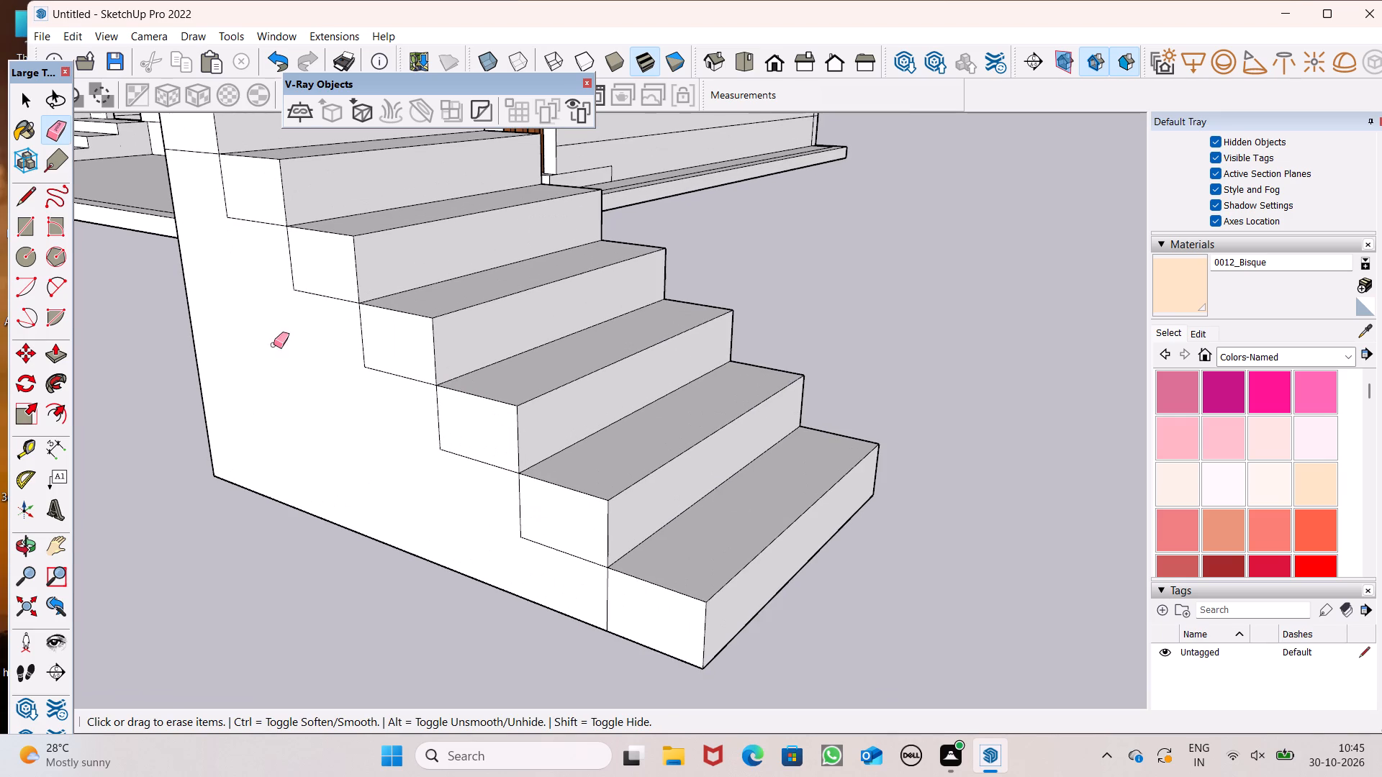
{"action": "left_click_drag", "start_coordinate": [192, 141], "coordinate": [338, 317]}
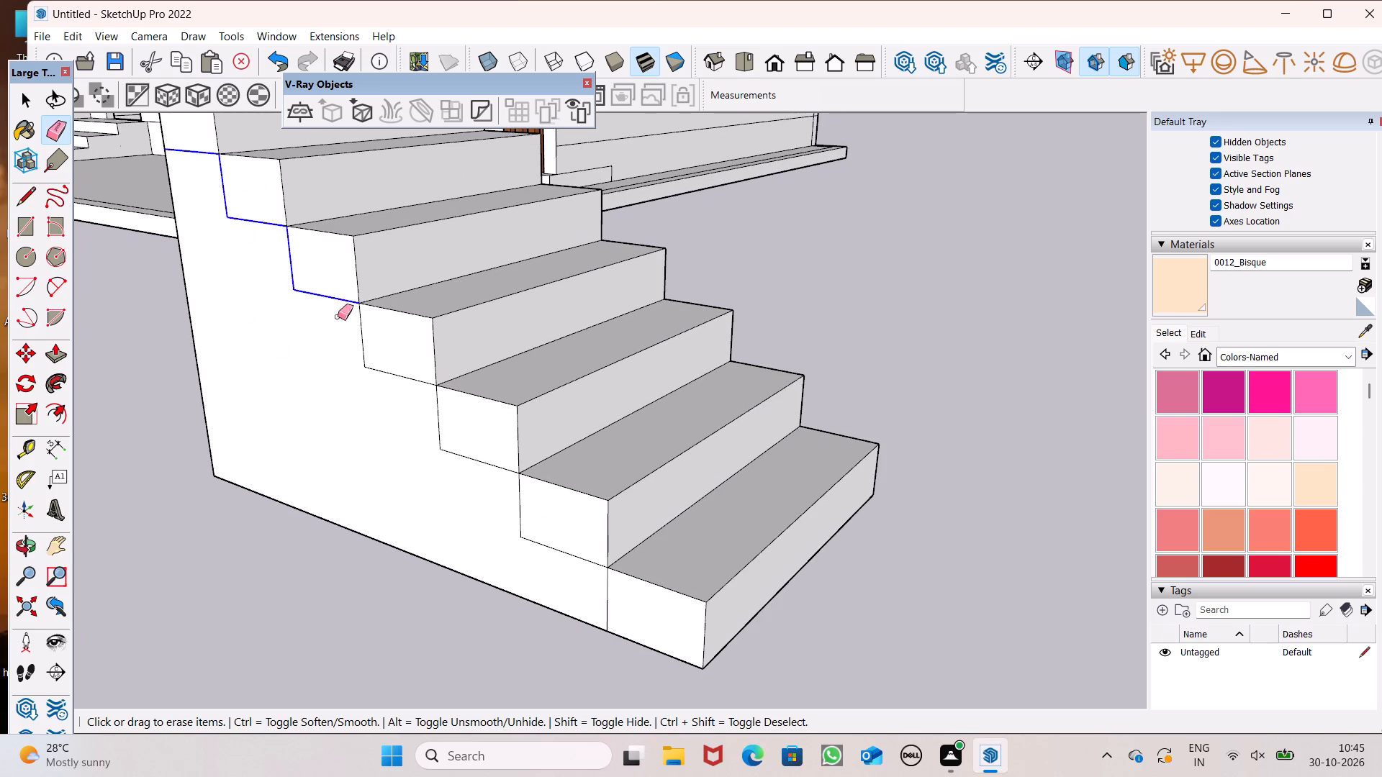
{"action": "left_click_drag", "start_coordinate": [338, 317], "coordinate": [482, 455]}
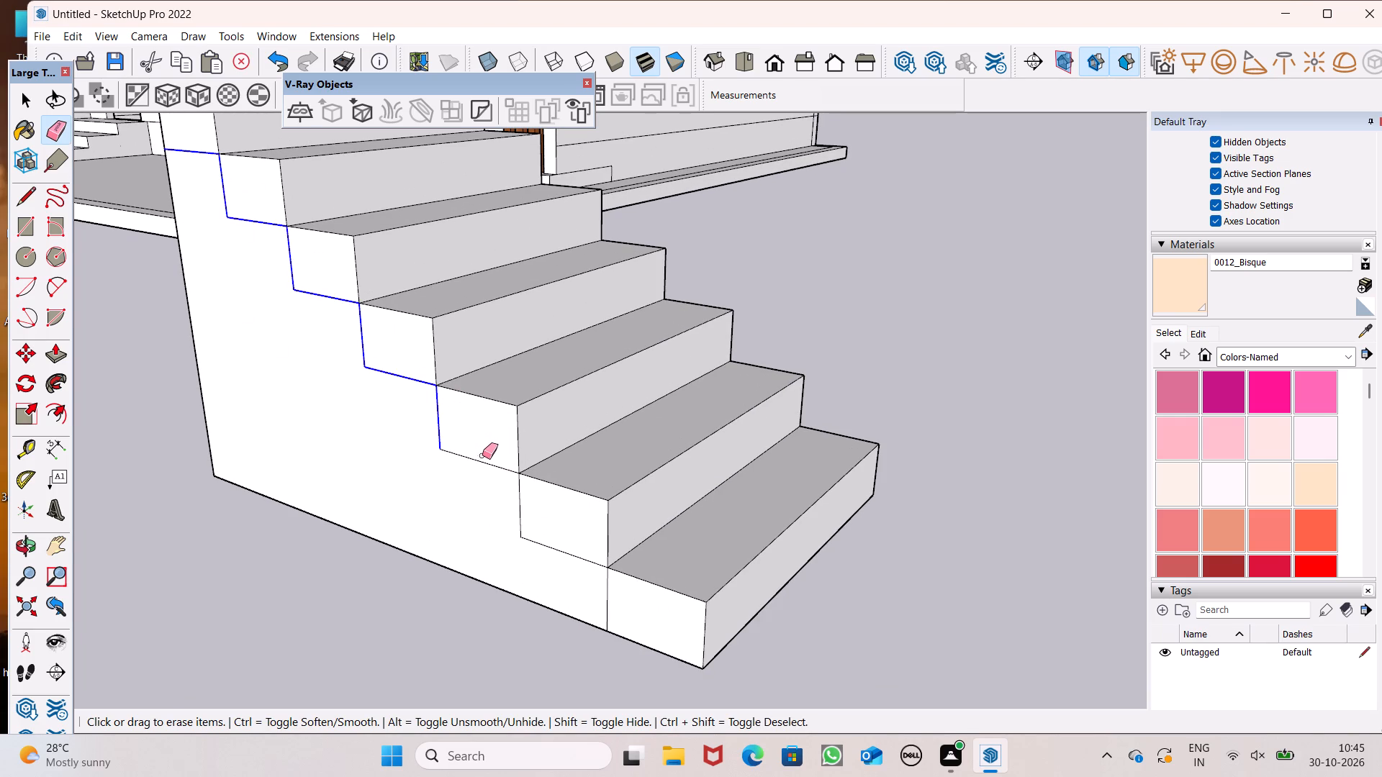
{"action": "left_click_drag", "start_coordinate": [482, 455], "coordinate": [485, 451]}
{"action": "left_click_drag", "start_coordinate": [485, 443], "coordinate": [631, 592]}
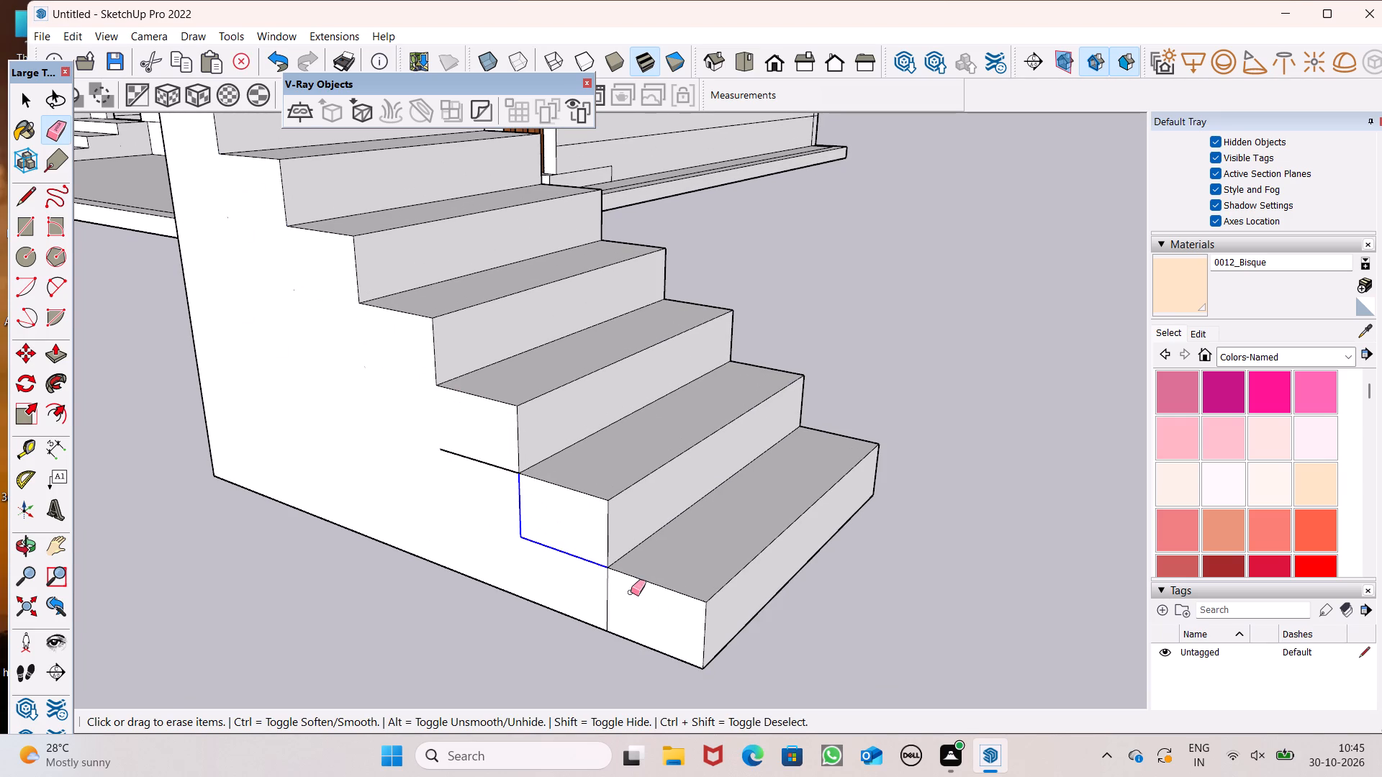
{"action": "left_click_drag", "start_coordinate": [631, 592], "coordinate": [443, 449]}
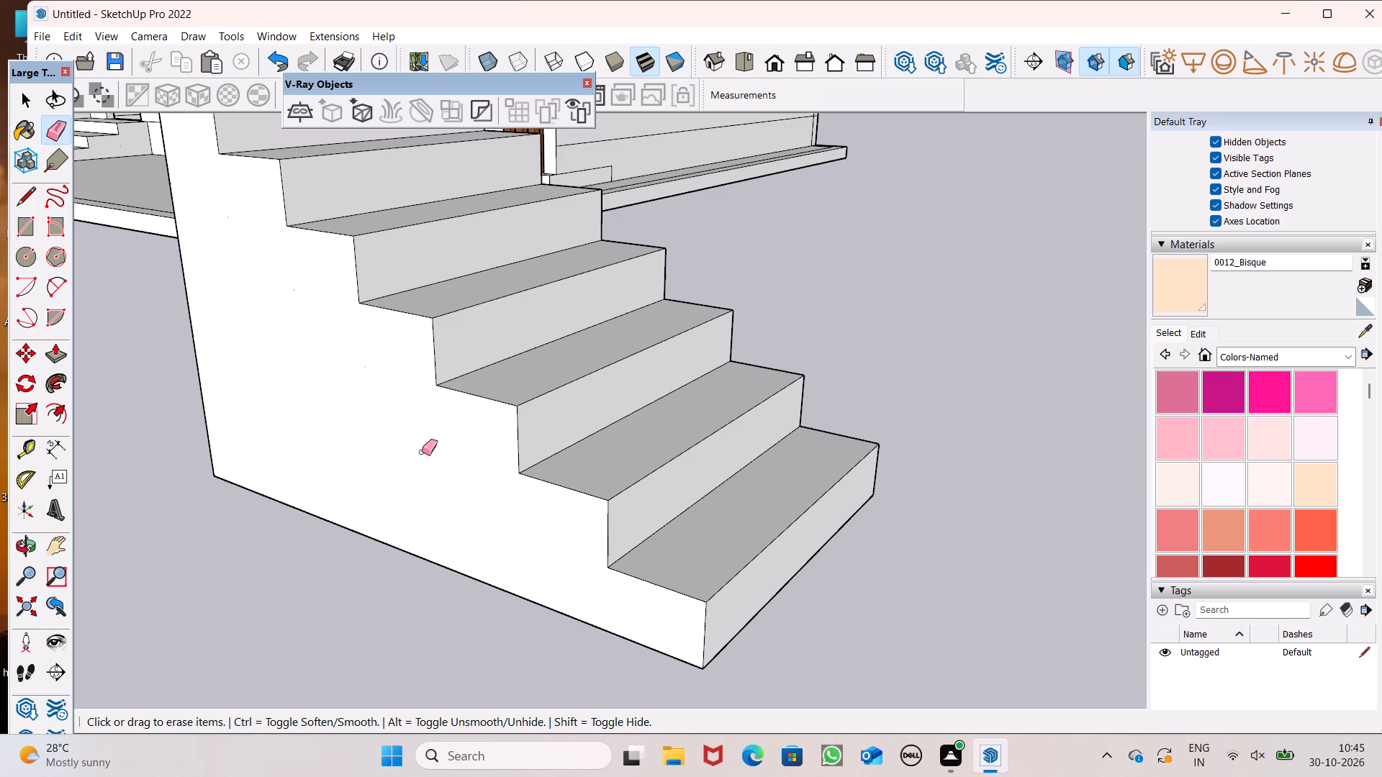
{"action": "scroll", "coordinate": [420, 463], "scroll_direction": "down", "scroll_amount": 11}
{"action": "middle_click_drag", "start_coordinate": [505, 485], "coordinate": [711, 409]}
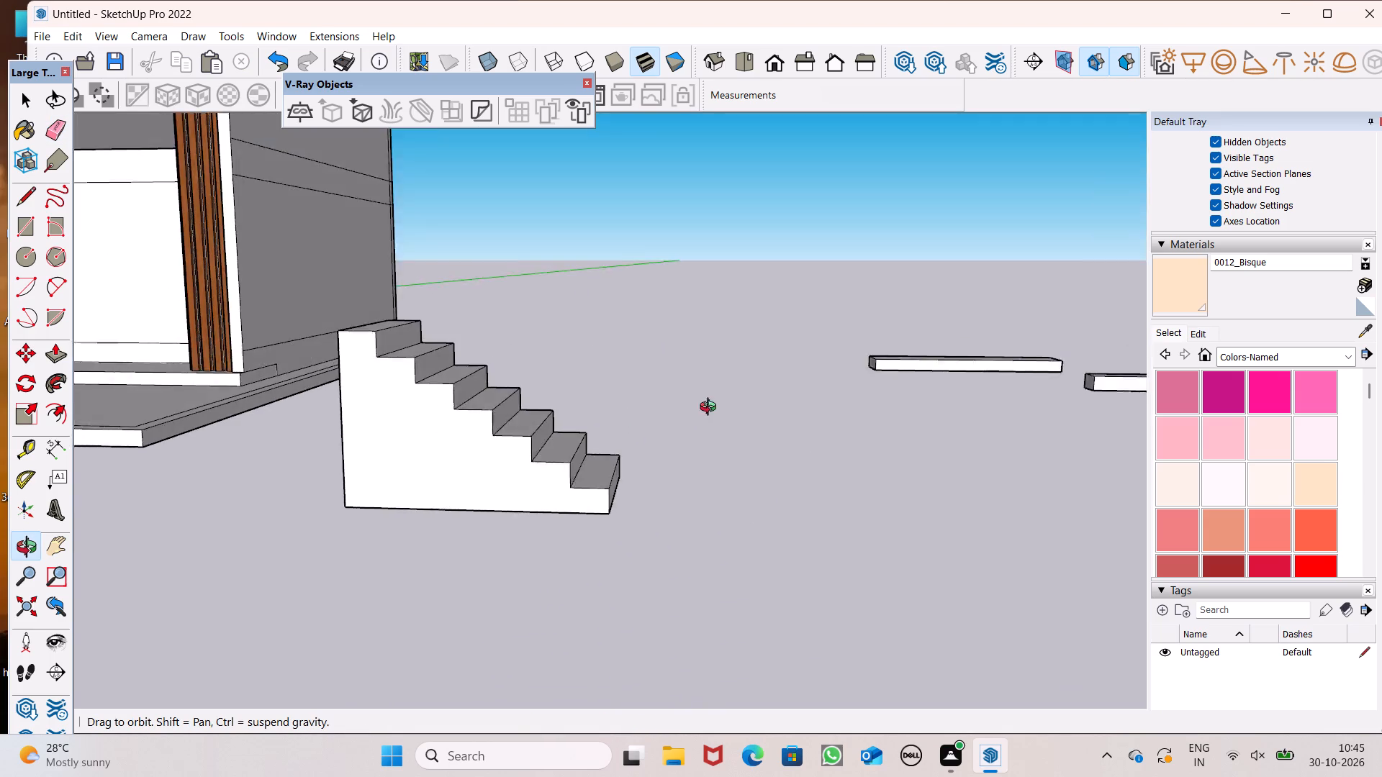
Select all the connected geometry of the solid stair and make it a group.
{"action": "middle_click_drag", "start_coordinate": [711, 409], "coordinate": [195, 527]}
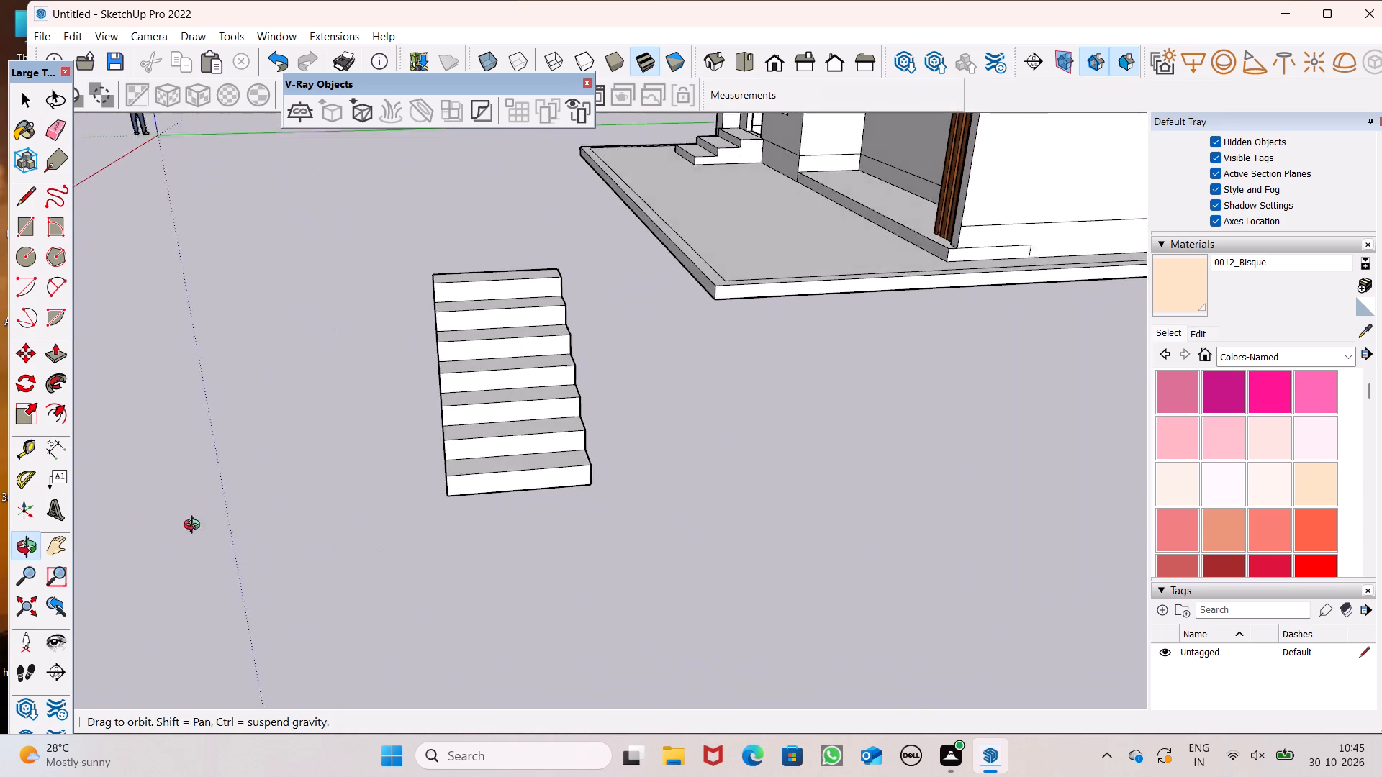
{"action": "middle_click_drag", "start_coordinate": [195, 527], "coordinate": [518, 522]}
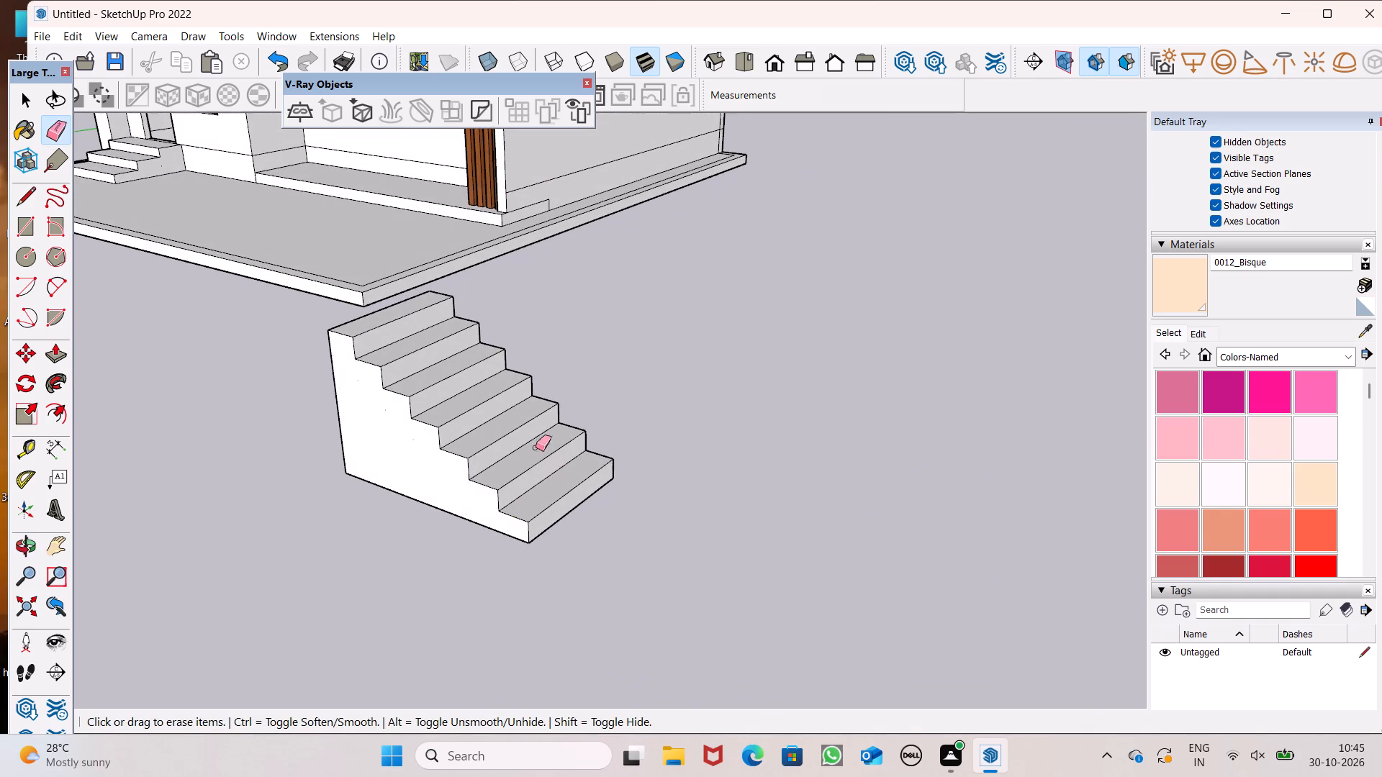
{"action": "scroll", "coordinate": [484, 496], "scroll_direction": "down", "scroll_amount": 6}
{"action": "middle_click_drag", "start_coordinate": [443, 543], "coordinate": [534, 493]}
{"action": "scroll", "coordinate": [534, 493], "scroll_direction": "up", "scroll_amount": 1}
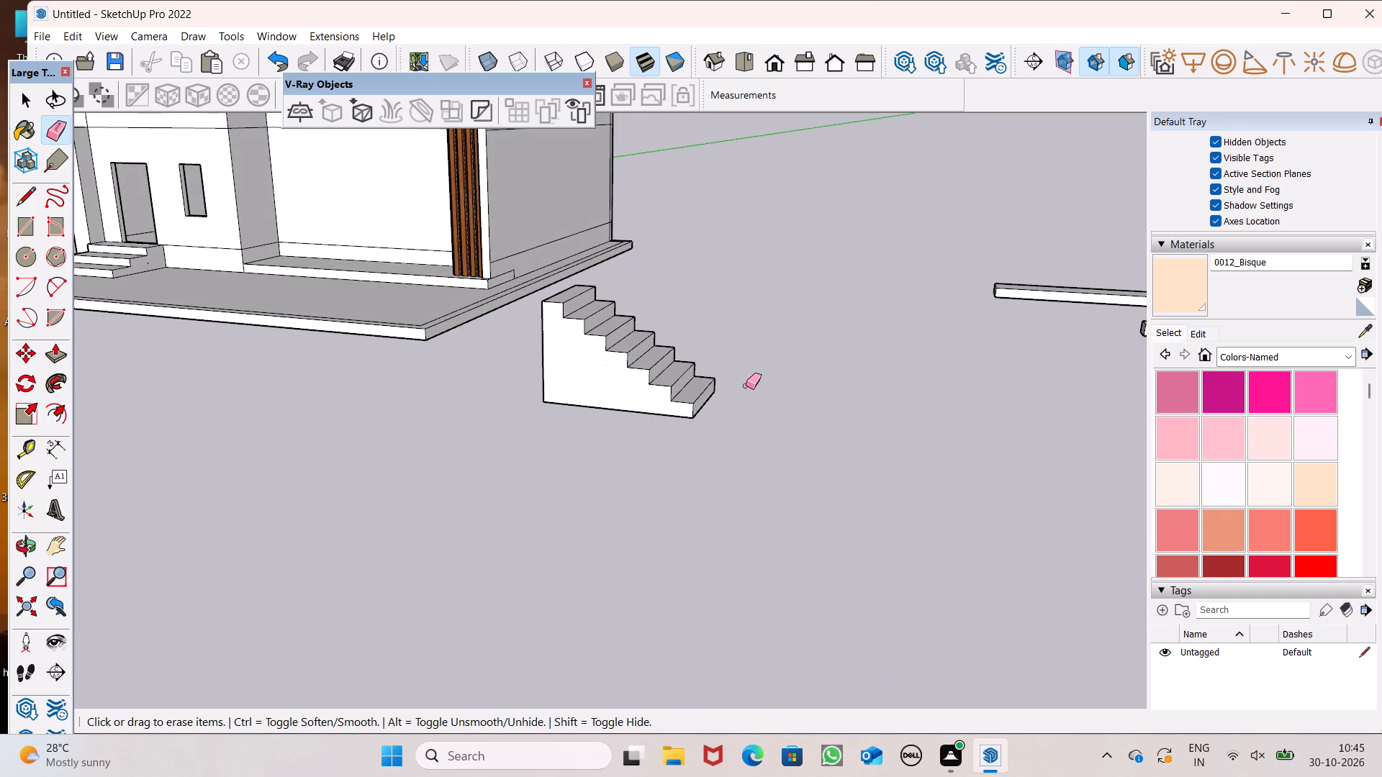
{"action": "scroll", "coordinate": [723, 385], "scroll_direction": "down", "scroll_amount": 1}
{"action": "middle_click_drag", "start_coordinate": [706, 422], "coordinate": [673, 426]}
{"action": "key", "text": "space"}
{"action": "left_click", "coordinate": [532, 373]}
{"action": "triple_click", "coordinate": [533, 372]}
{"action": "left_click", "coordinate": [533, 372]}
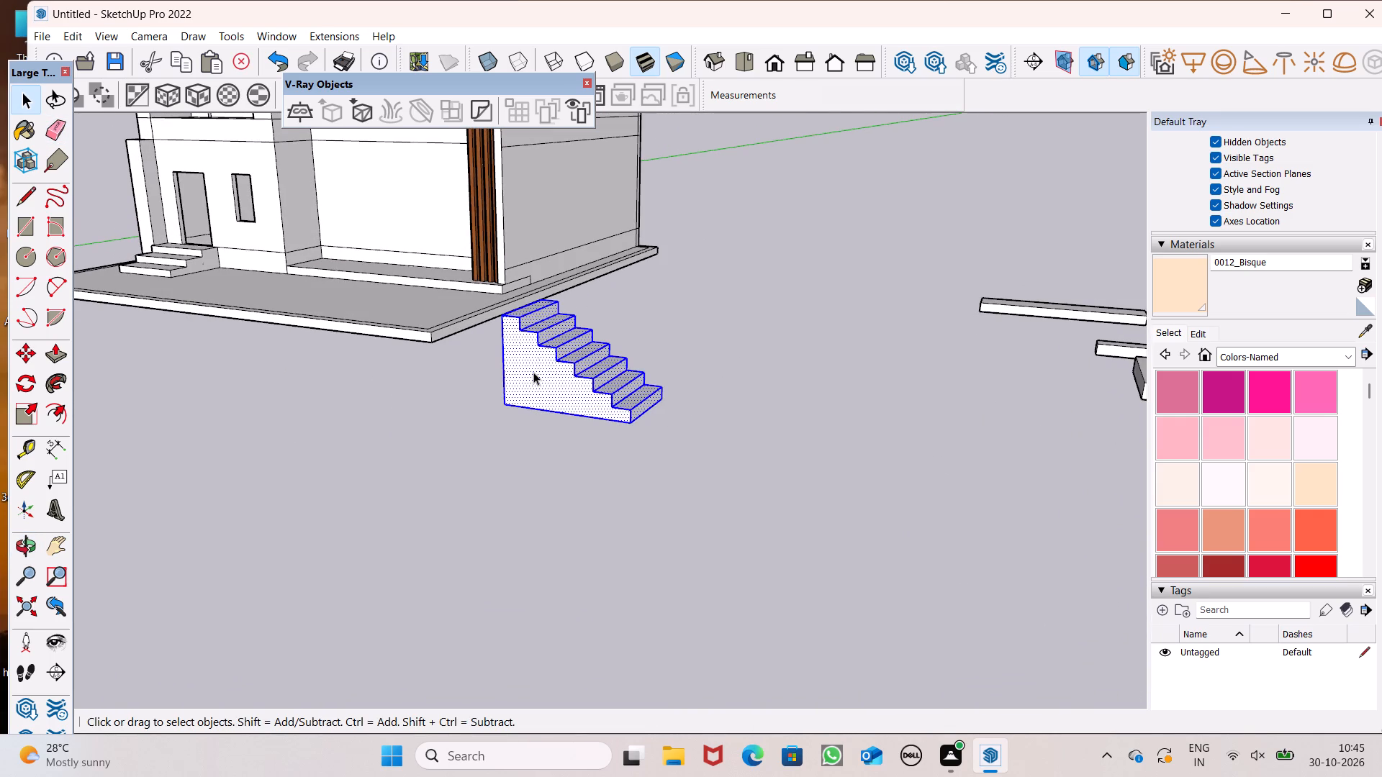
{"action": "right_click", "coordinate": [533, 372]}
{"action": "left_click", "coordinate": [619, 523]}
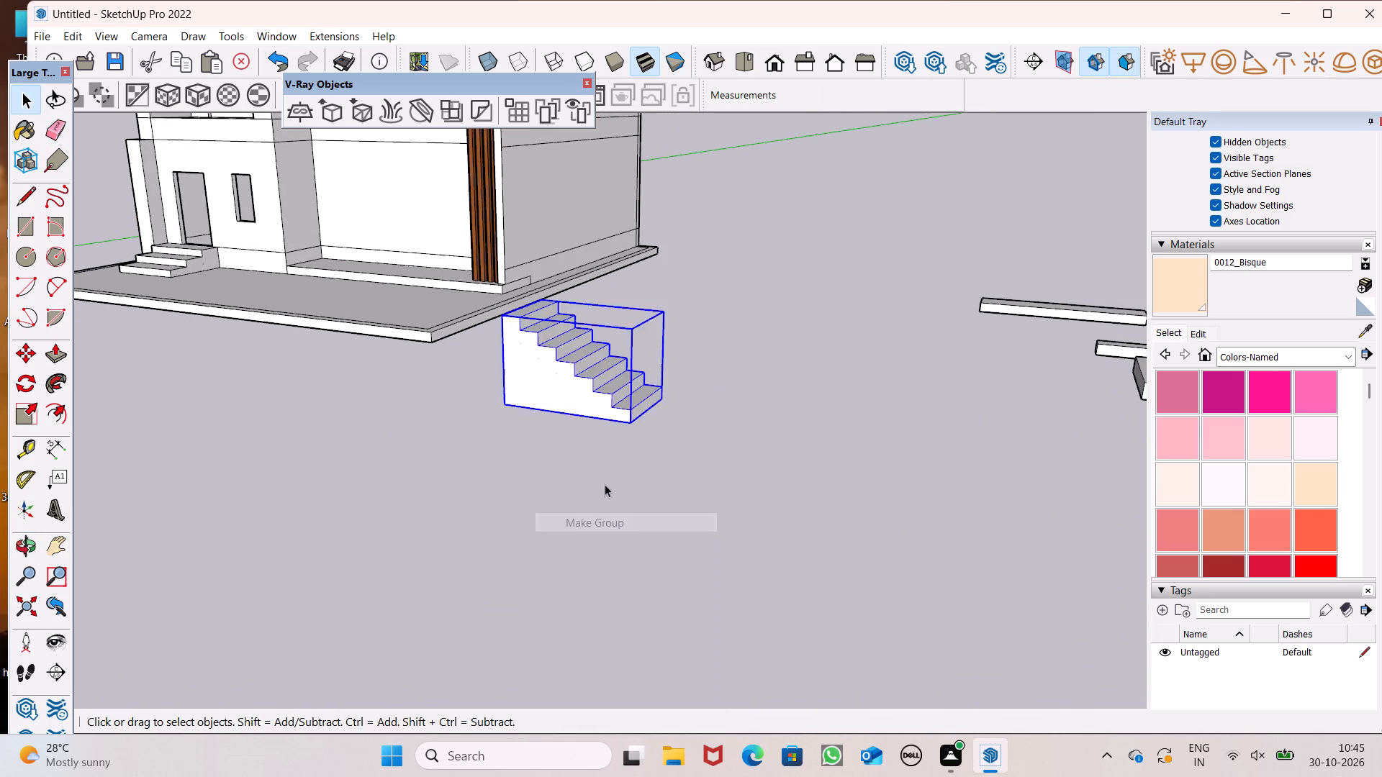
Move the stair group by its bottom corner about 47' 6" onto the raised ledge along the house front, beside the projecting wall.
{"action": "scroll", "coordinate": [600, 474], "scroll_direction": "down", "scroll_amount": 5}
{"action": "middle_click_drag", "start_coordinate": [611, 480], "coordinate": [672, 558]}
{"action": "key", "text": "m"}
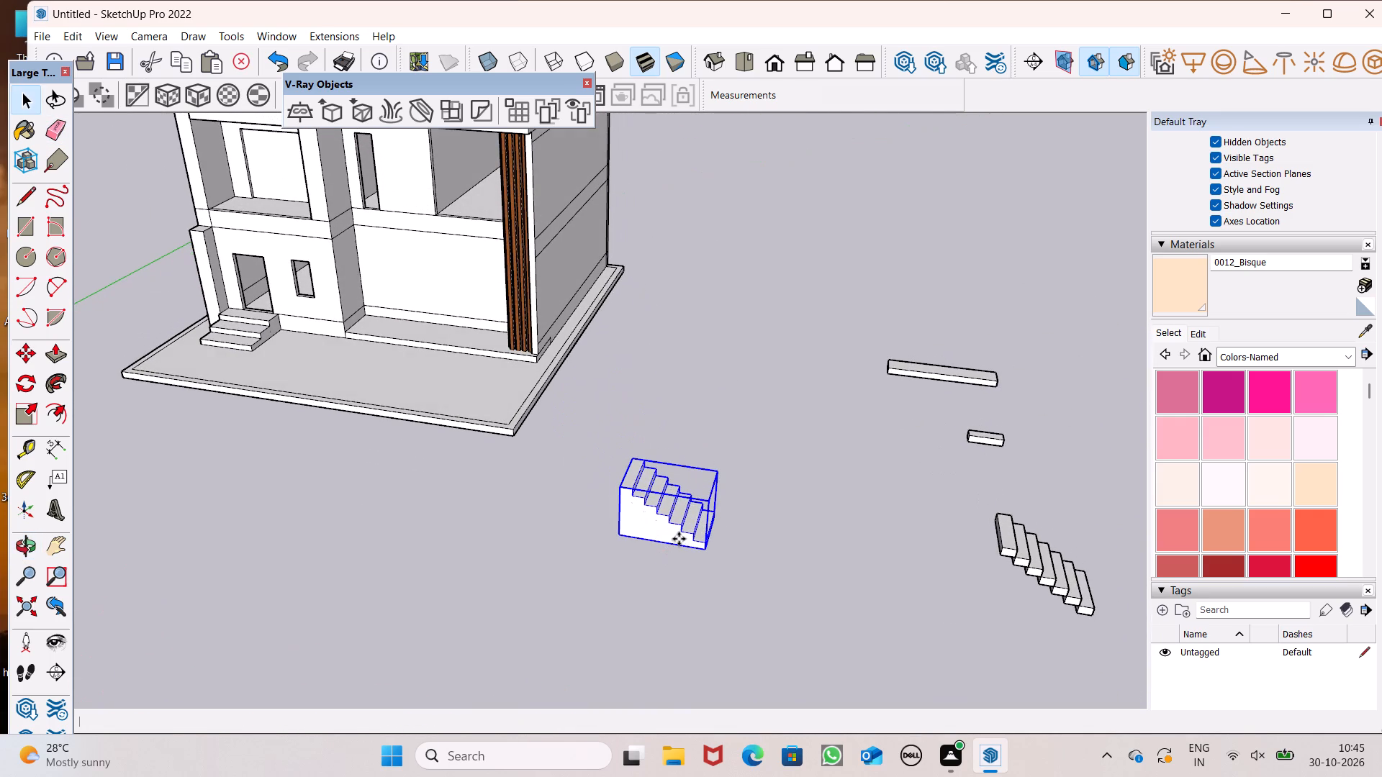
{"action": "key", "text": "Return"}
{"action": "left_click_drag", "start_coordinate": [620, 537], "coordinate": [508, 433]}
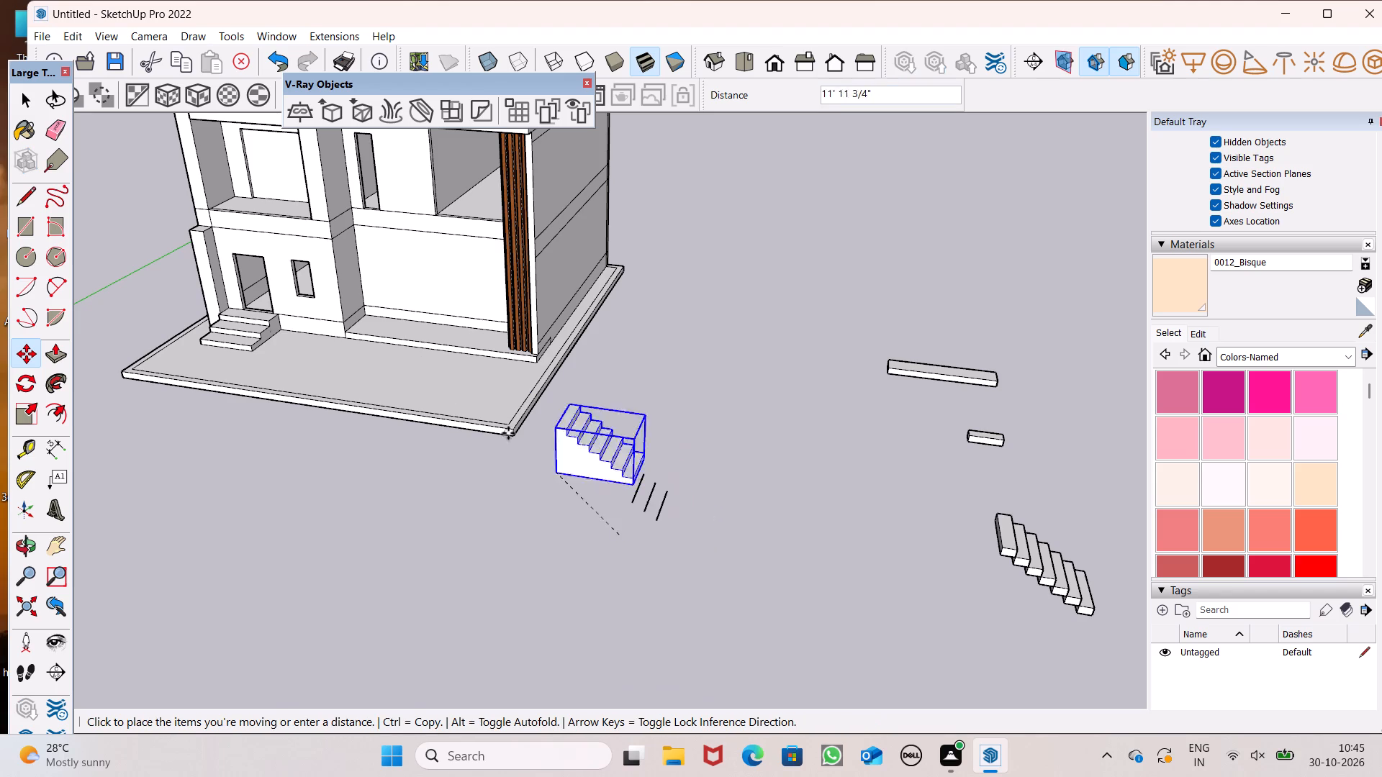
{"action": "left_click_drag", "start_coordinate": [508, 433], "coordinate": [361, 330]}
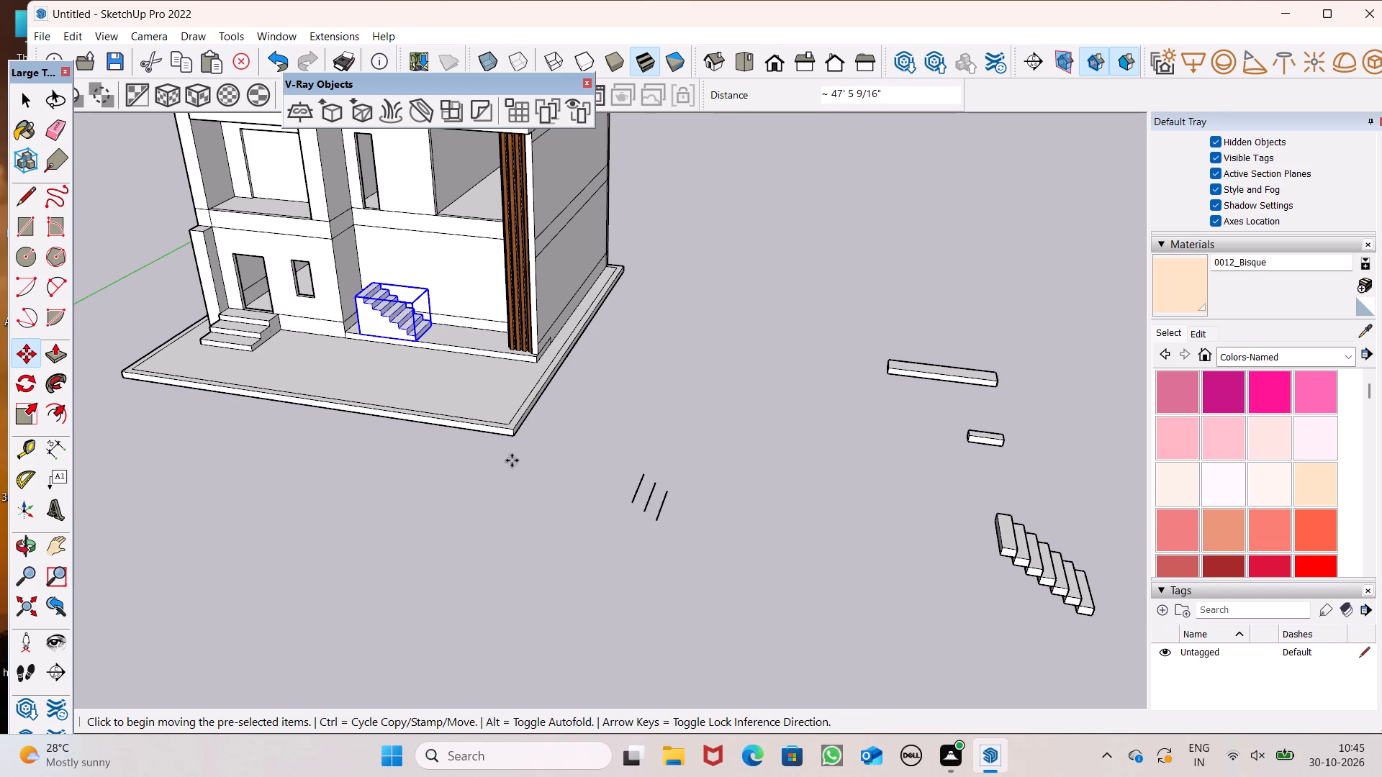
Delete the three stray edges left on the ground where the stair stood.
{"action": "key", "text": "space"}
{"action": "left_click_drag", "start_coordinate": [608, 450], "coordinate": [702, 568]}
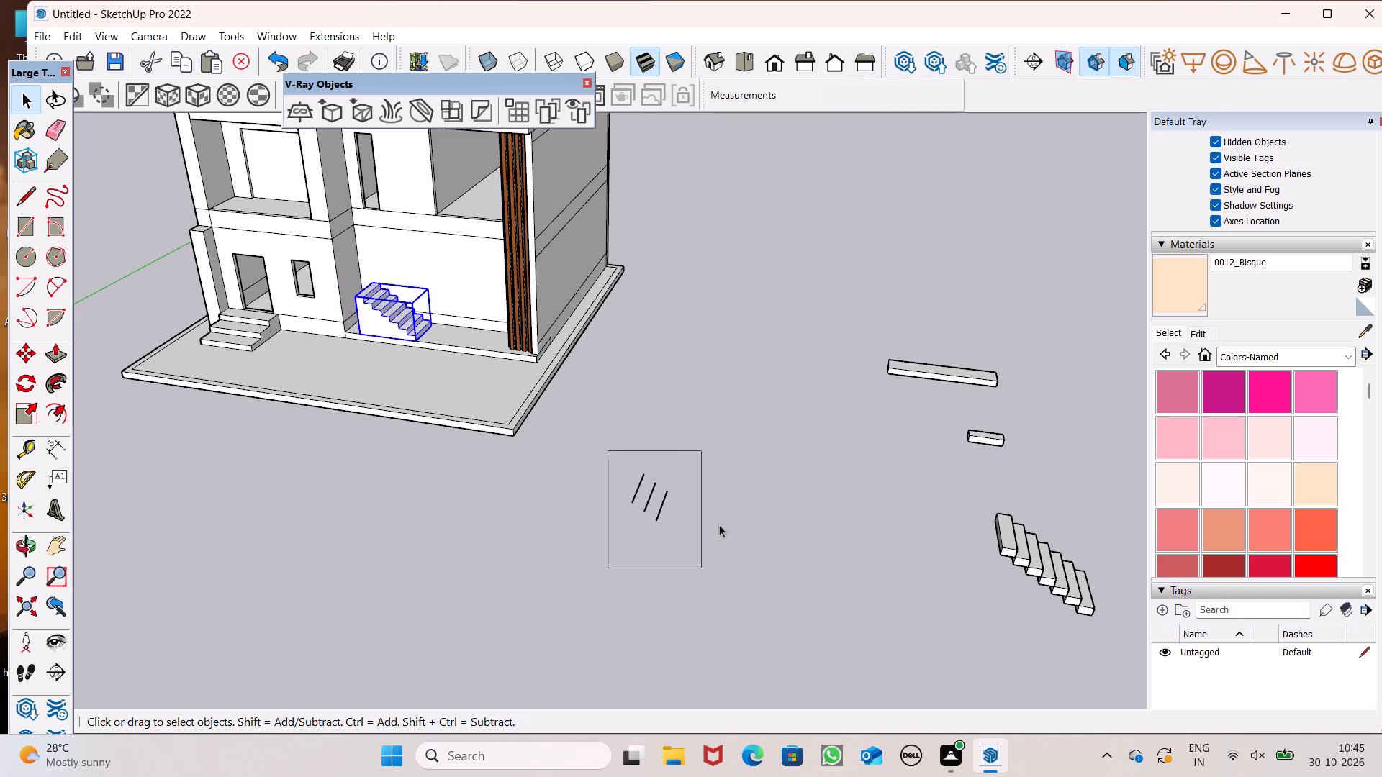
{"action": "key", "text": "Delete"}
{"action": "scroll", "coordinate": [351, 262], "scroll_direction": "up", "scroll_amount": 8}
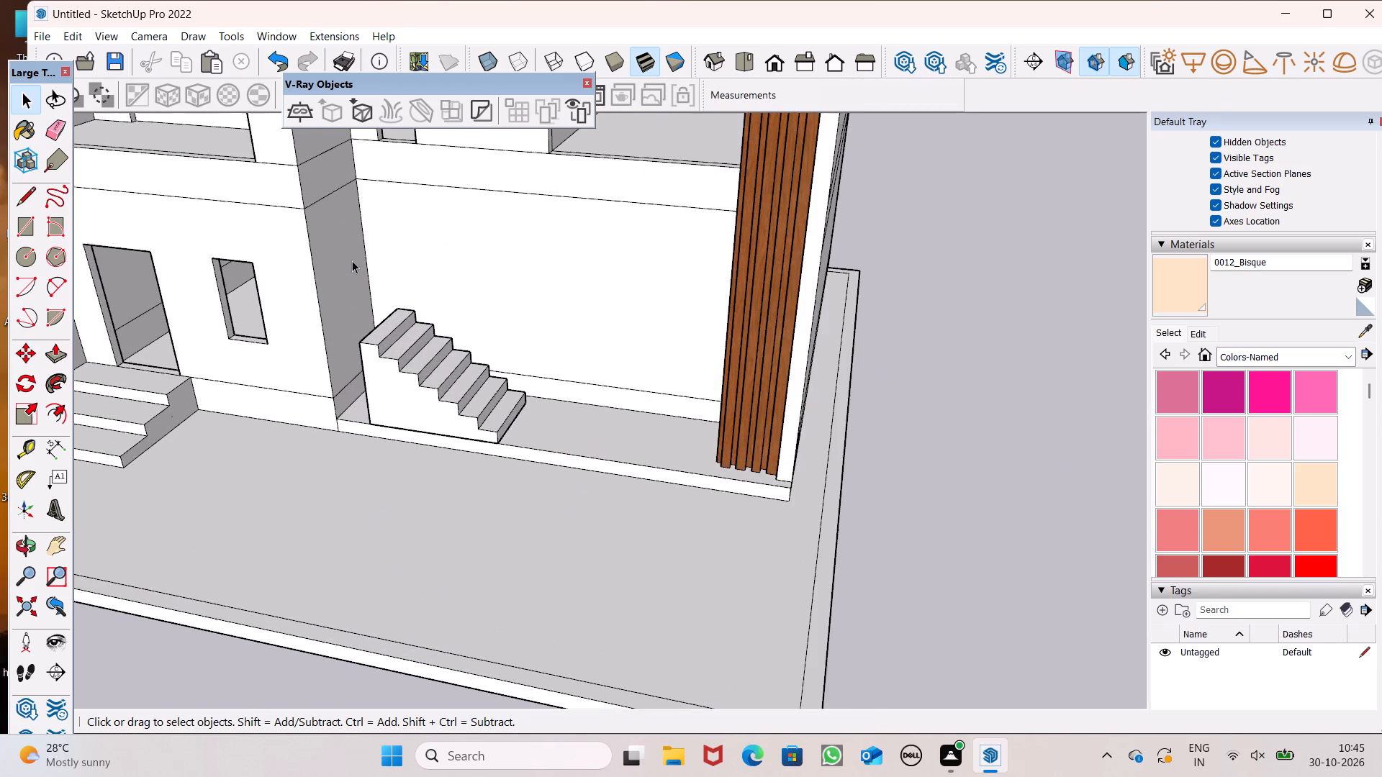
{"action": "middle_click_drag", "start_coordinate": [356, 369], "coordinate": [435, 407]}
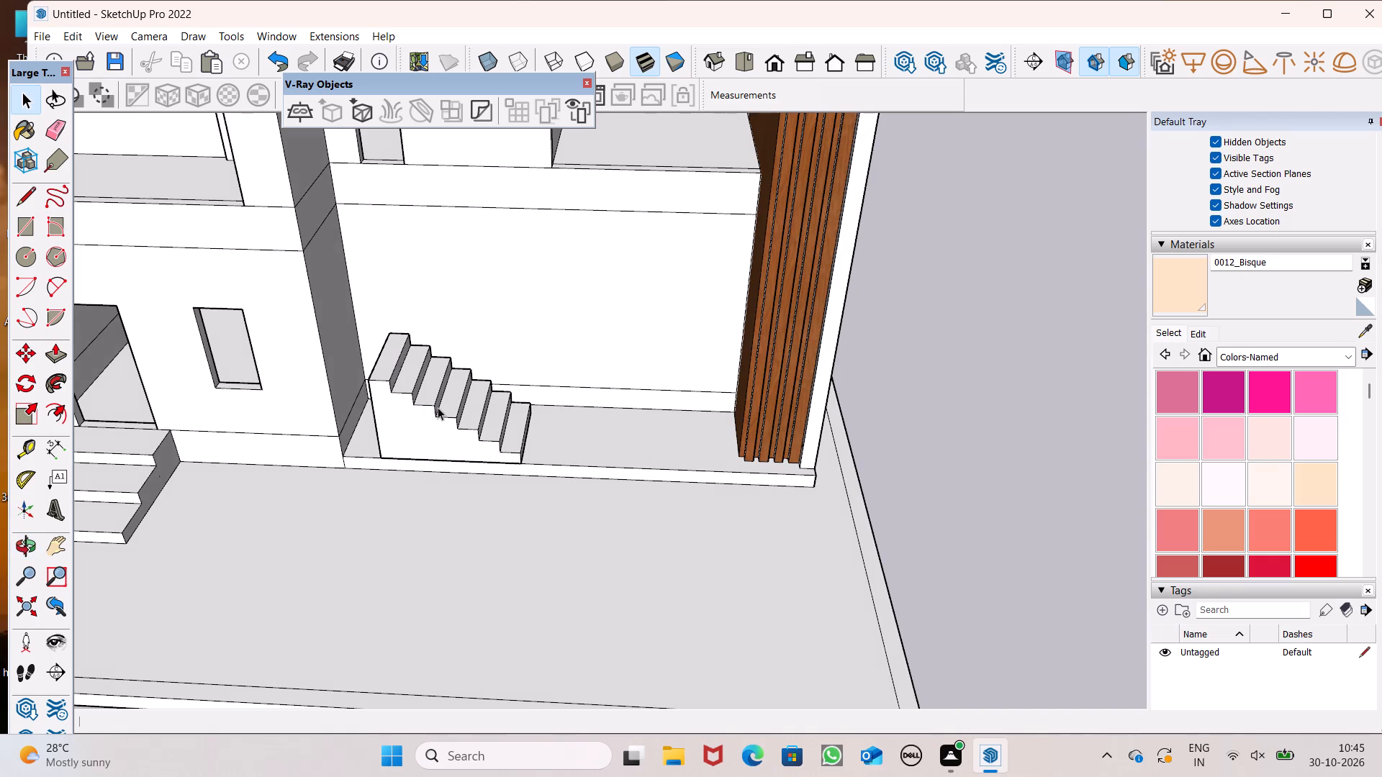
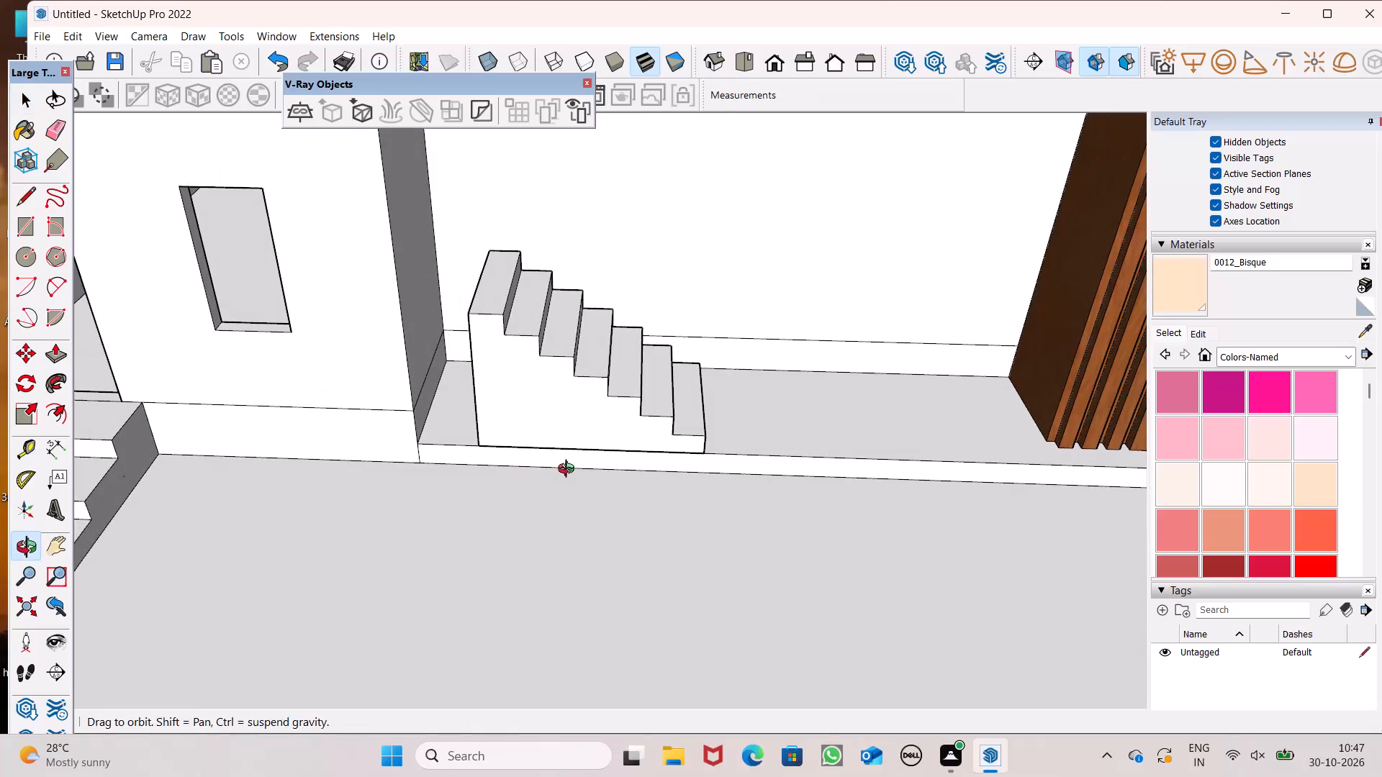
Move the stair group by its back bottom corner about 2' along the ledge towards the projecting wall.
{"action": "left_click", "coordinate": [538, 406]}
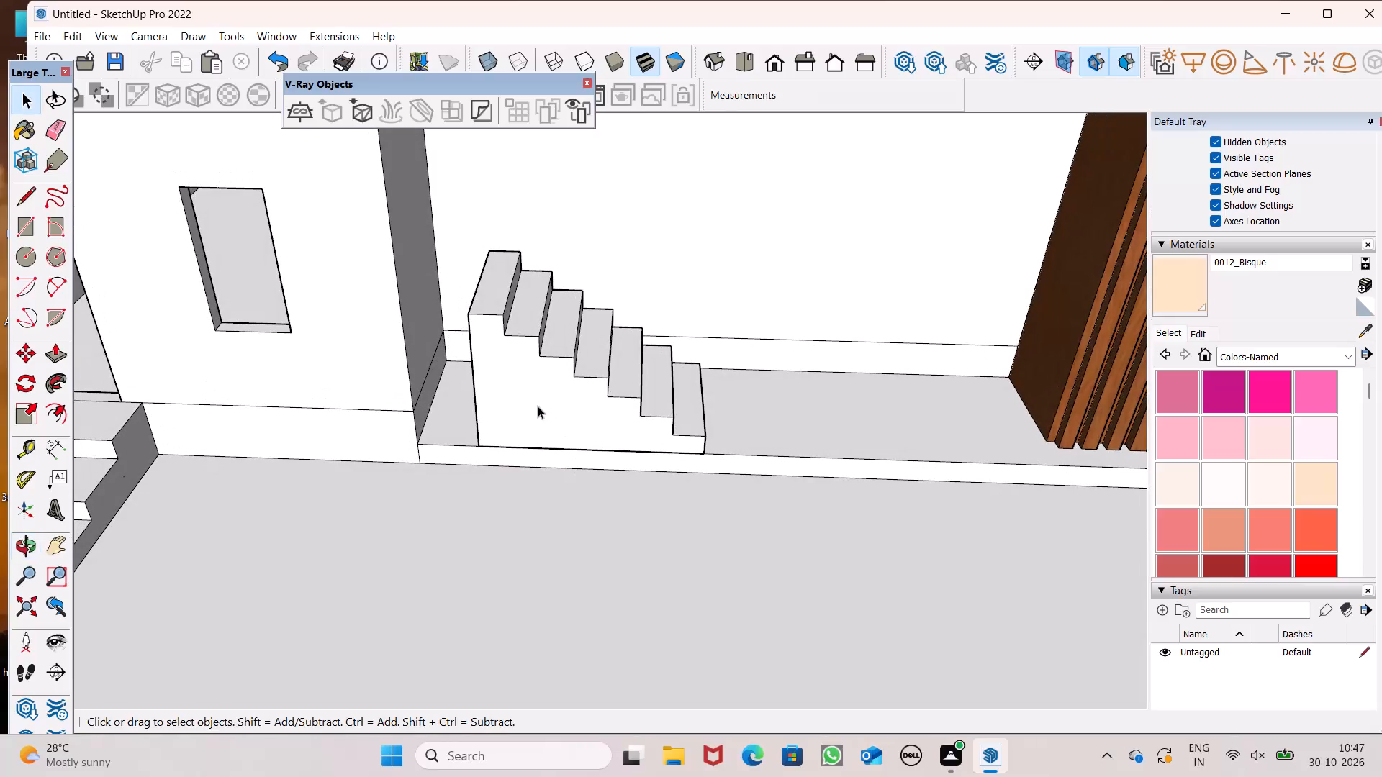
{"action": "middle_click_drag", "start_coordinate": [516, 458], "coordinate": [544, 540]}
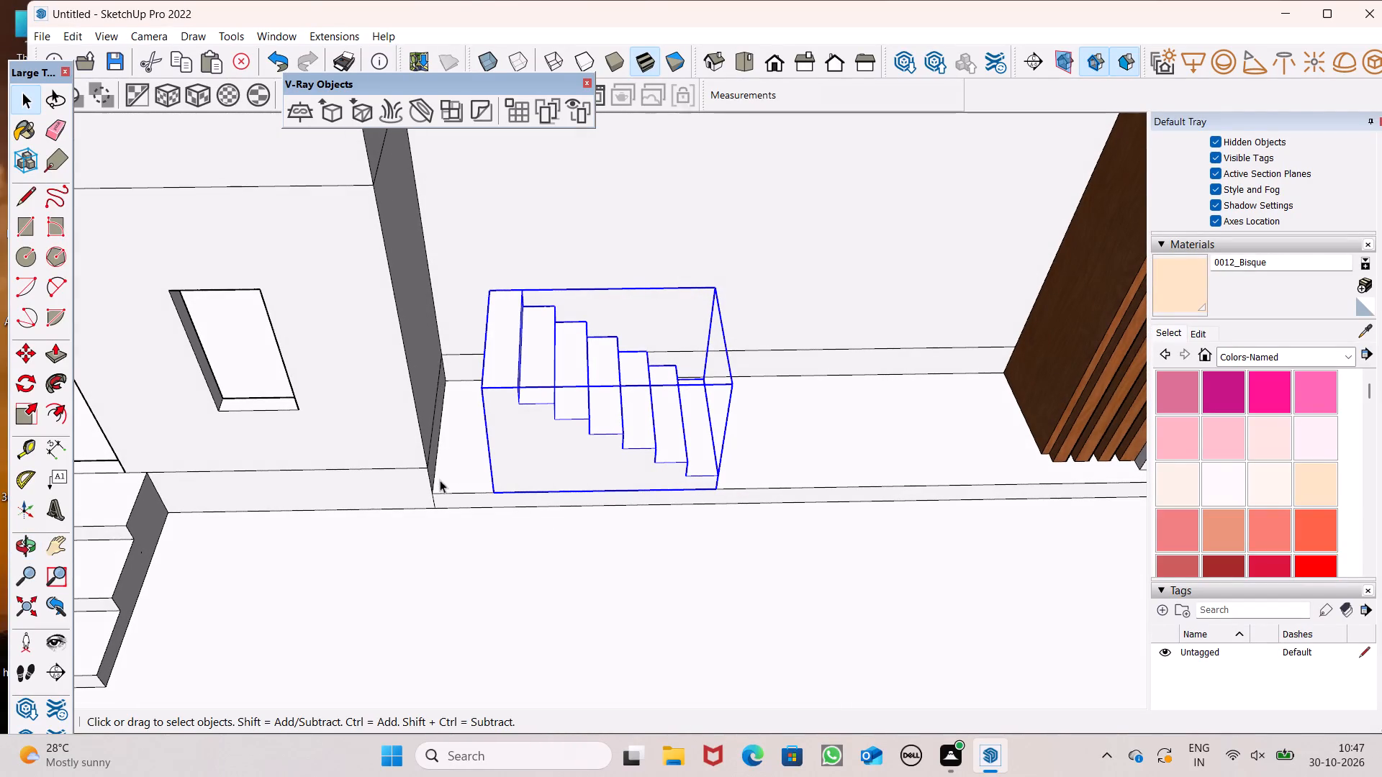
{"action": "key", "text": "m"}
{"action": "key", "text": "Return"}
{"action": "scroll", "coordinate": [400, 435], "scroll_direction": "up", "scroll_amount": 6}
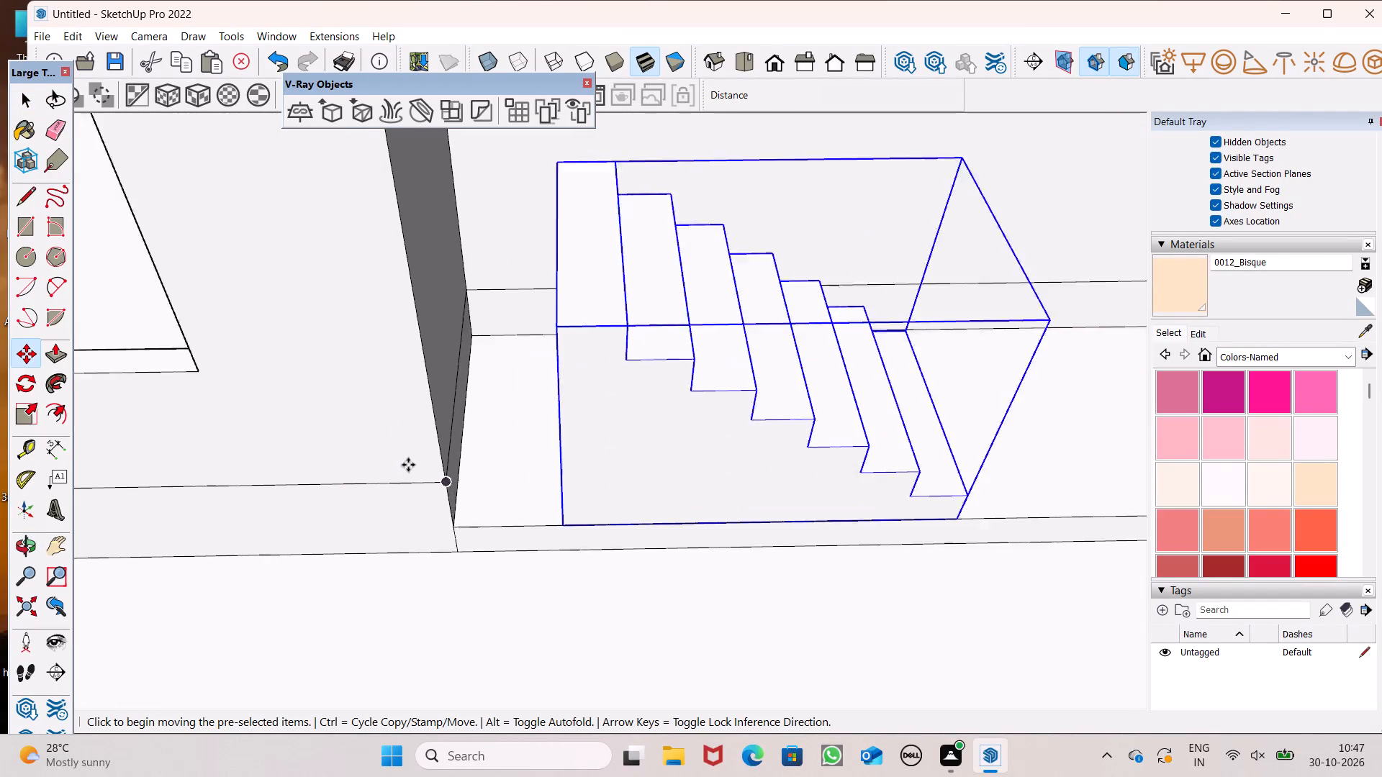
{"action": "scroll", "coordinate": [408, 465], "scroll_direction": "down", "scroll_amount": 1}
{"action": "scroll", "coordinate": [456, 501], "scroll_direction": "up", "scroll_amount": 2}
{"action": "middle_click_drag", "start_coordinate": [464, 510], "coordinate": [563, 504]}
{"action": "middle_click_drag", "start_coordinate": [549, 386], "coordinate": [510, 403]}
{"action": "scroll", "coordinate": [510, 409], "scroll_direction": "up", "scroll_amount": 1}
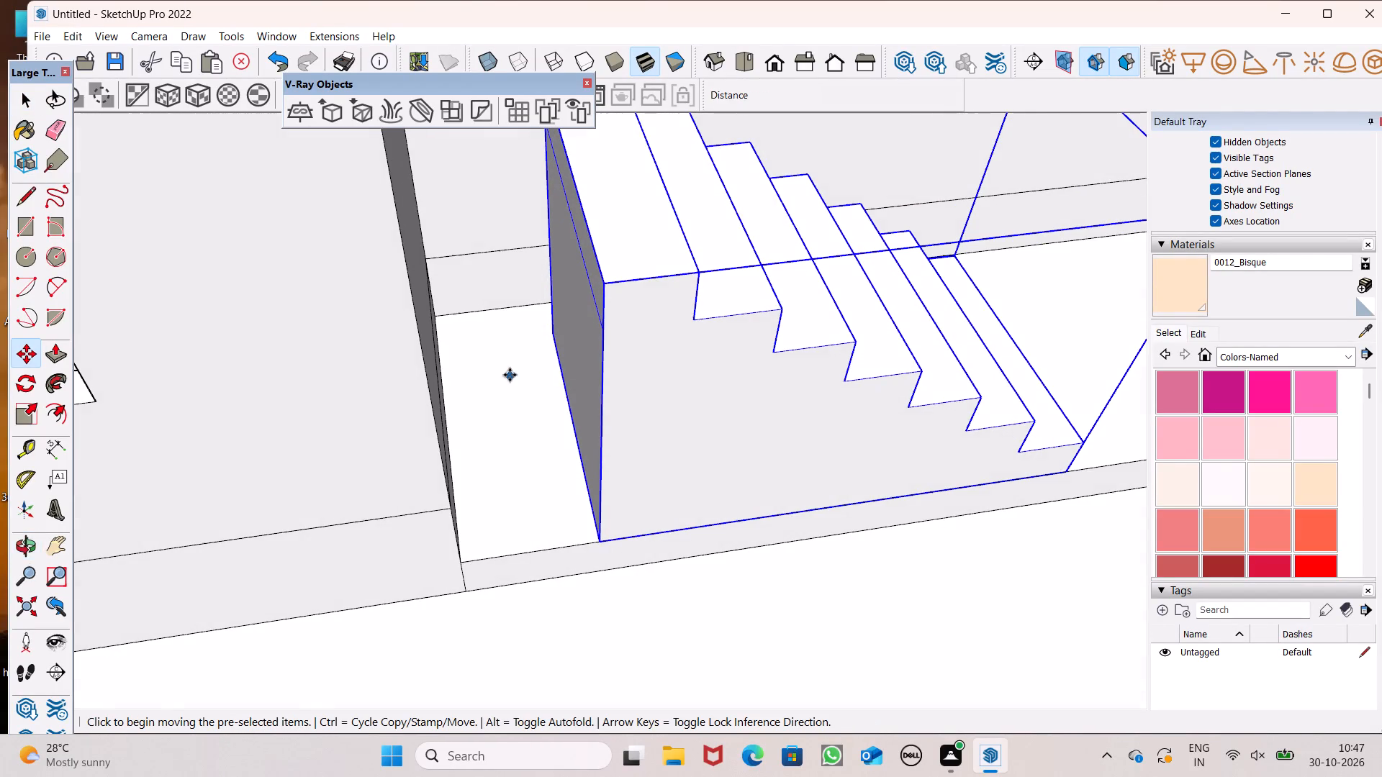
{"action": "left_click_drag", "start_coordinate": [553, 336], "coordinate": [431, 316]}
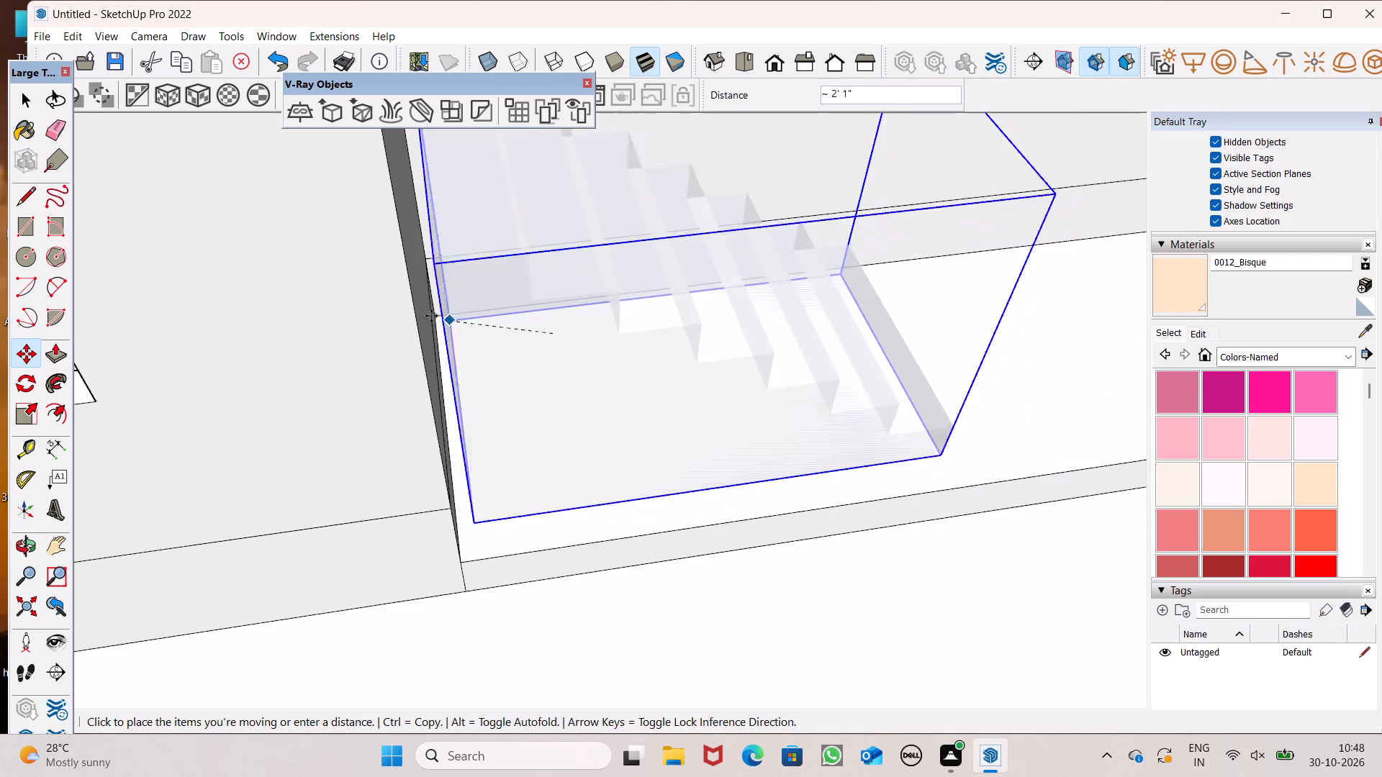
{"action": "left_click_drag", "start_coordinate": [431, 316], "coordinate": [450, 323]}
Close the remaining gap by moving the stair group against the face of the projecting wall, and deselect it.
{"action": "scroll", "coordinate": [396, 323], "scroll_direction": "up", "scroll_amount": 9}
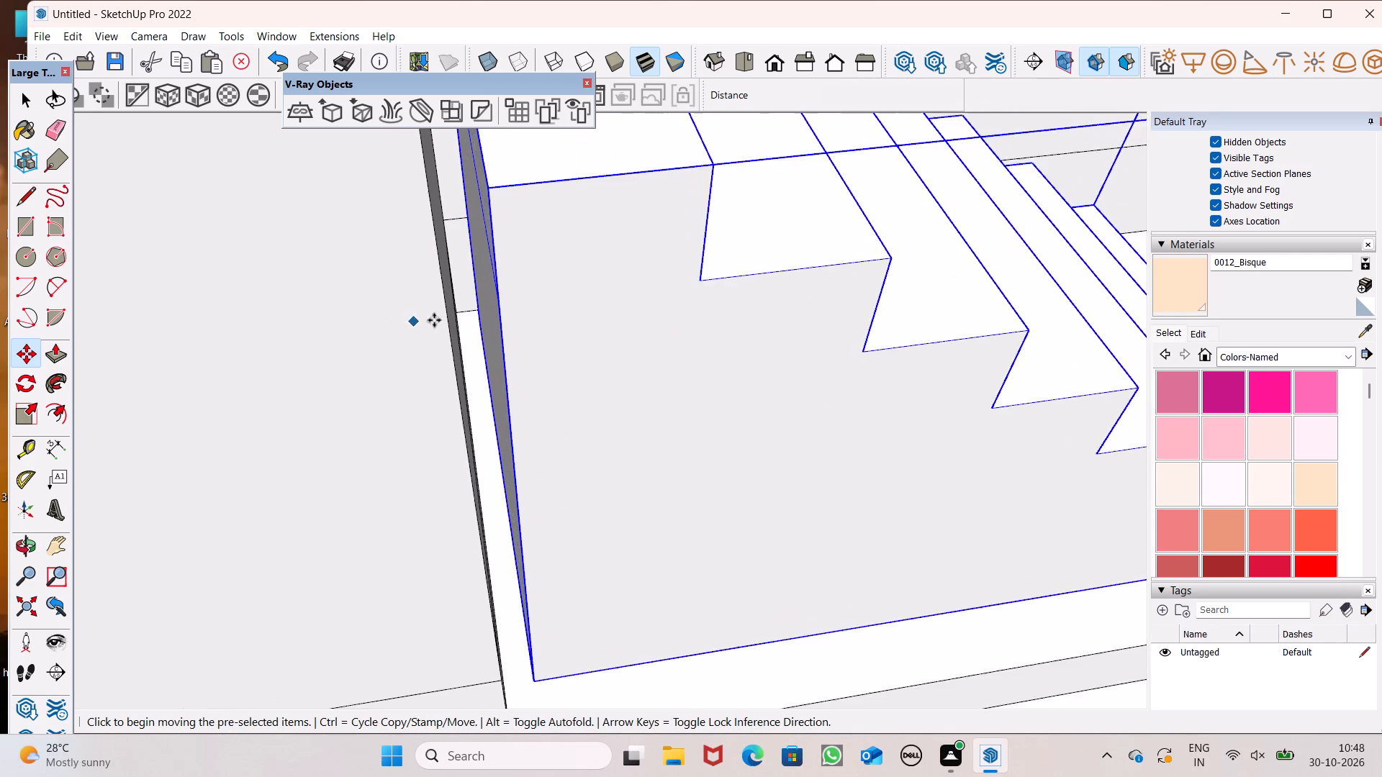
{"action": "scroll", "coordinate": [446, 318], "scroll_direction": "up", "scroll_amount": 5}
{"action": "scroll", "coordinate": [447, 317], "scroll_direction": "down", "scroll_amount": 1}
{"action": "scroll", "coordinate": [447, 317], "scroll_direction": "up", "scroll_amount": 5}
{"action": "scroll", "coordinate": [470, 318], "scroll_direction": "down", "scroll_amount": 1}
{"action": "scroll", "coordinate": [470, 319], "scroll_direction": "up", "scroll_amount": 6}
{"action": "scroll", "coordinate": [490, 341], "scroll_direction": "down", "scroll_amount": 3}
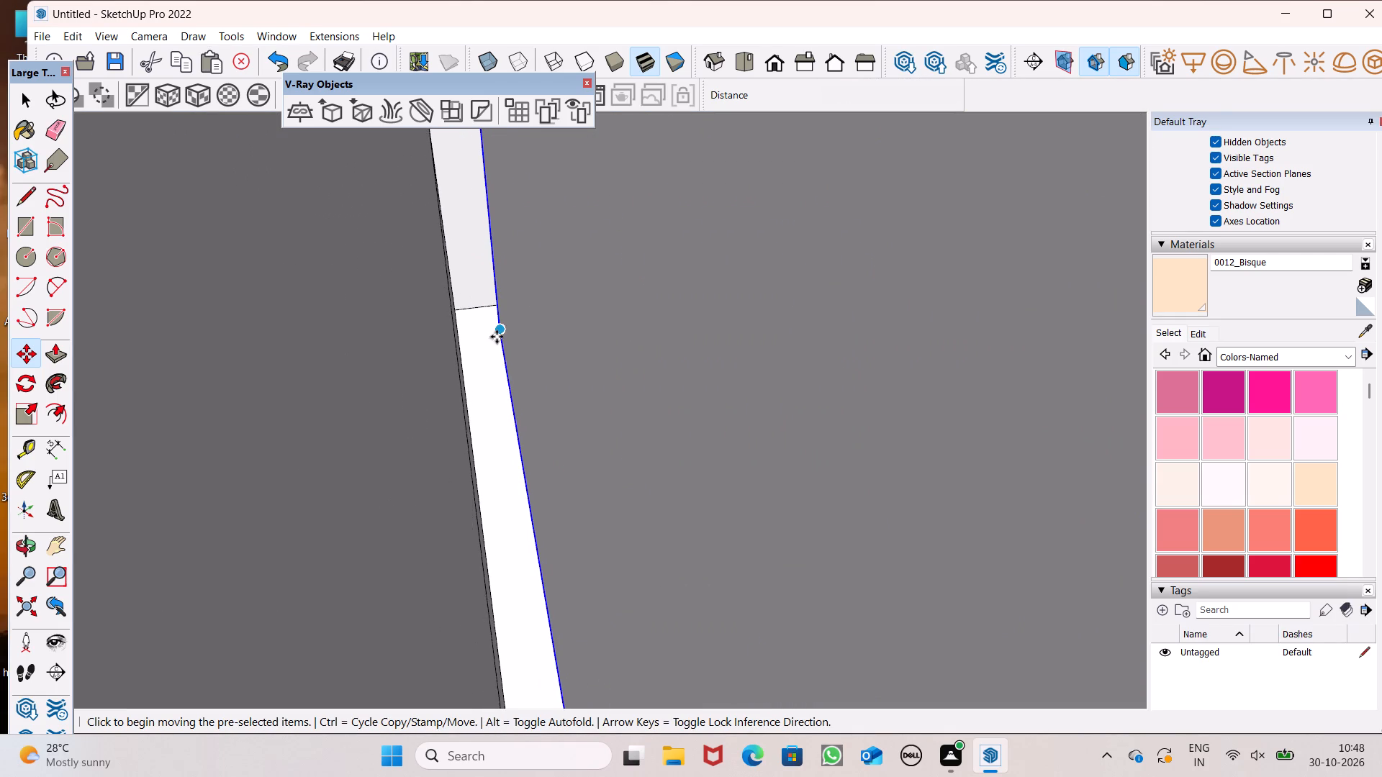
{"action": "left_click_drag", "start_coordinate": [500, 334], "coordinate": [464, 311]}
{"action": "scroll", "coordinate": [462, 325], "scroll_direction": "down", "scroll_amount": 16}
{"action": "scroll", "coordinate": [503, 317], "scroll_direction": "down", "scroll_amount": 14}
{"action": "middle_click_drag", "start_coordinate": [598, 394], "coordinate": [494, 402]}
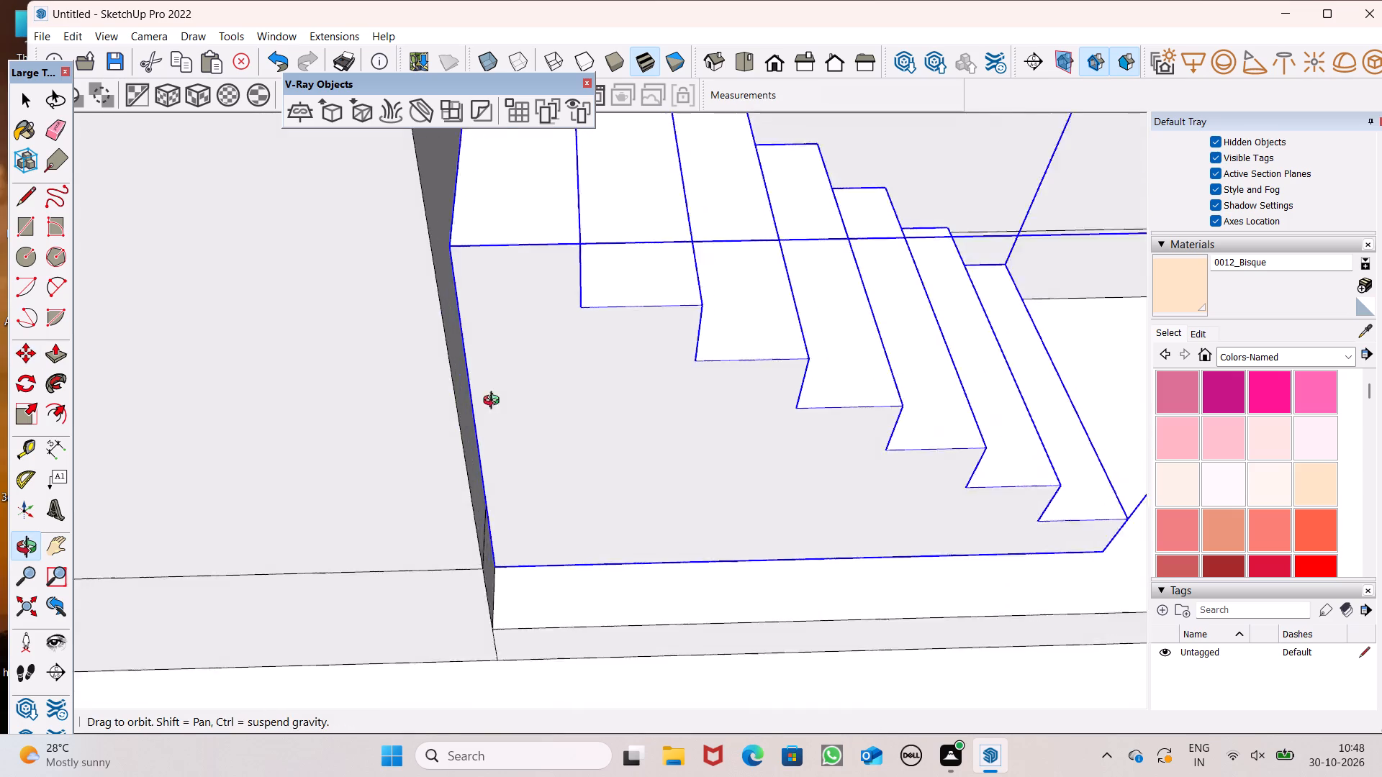
{"action": "middle_click_drag", "start_coordinate": [494, 402], "coordinate": [471, 396]}
{"action": "key", "text": "space"}
{"action": "scroll", "coordinate": [471, 396], "scroll_direction": "up", "scroll_amount": 1}
{"action": "scroll", "coordinate": [492, 406], "scroll_direction": "down", "scroll_amount": 8}
{"action": "middle_click_drag", "start_coordinate": [479, 411], "coordinate": [364, 356]}
{"action": "scroll", "coordinate": [466, 373], "scroll_direction": "down", "scroll_amount": 12}
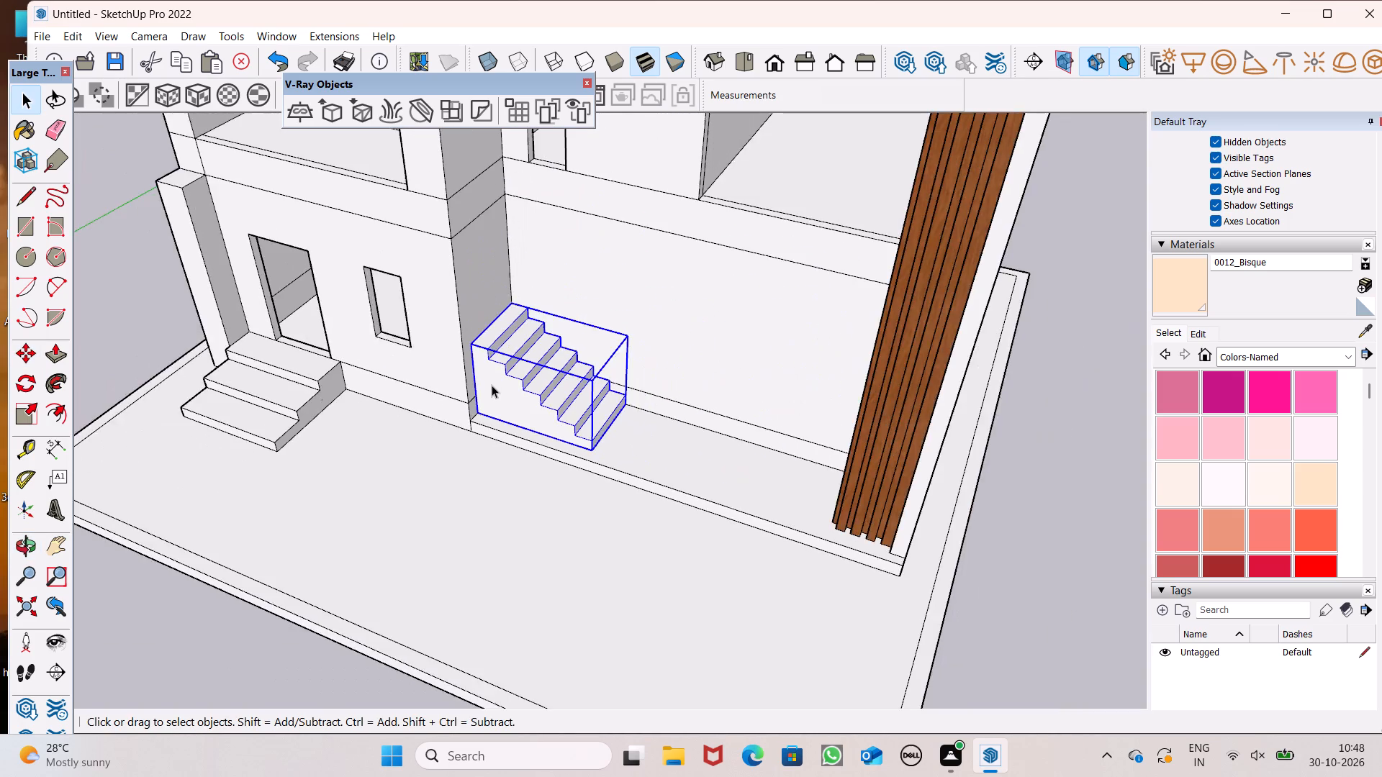
{"action": "scroll", "coordinate": [492, 387], "scroll_direction": "down", "scroll_amount": 5}
{"action": "middle_click_drag", "start_coordinate": [508, 396], "coordinate": [627, 345]}
{"action": "scroll", "coordinate": [627, 345], "scroll_direction": "up", "scroll_amount": 1}
{"action": "key", "text": "space"}
{"action": "left_click", "coordinate": [971, 450]}
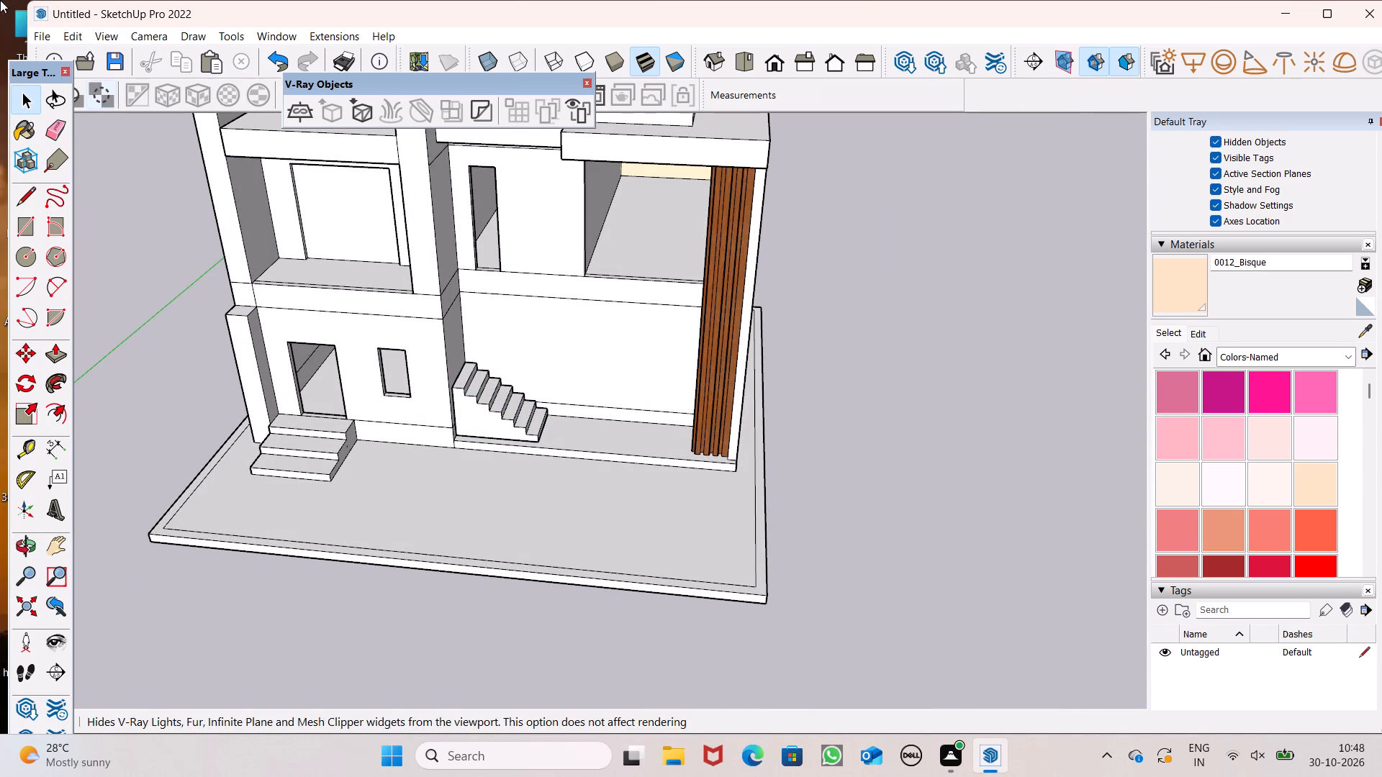
Examine the stair's placement on the ledge against the whole house front from several angles.
{"action": "middle_click_drag", "start_coordinate": [620, 653], "coordinate": [582, 639]}
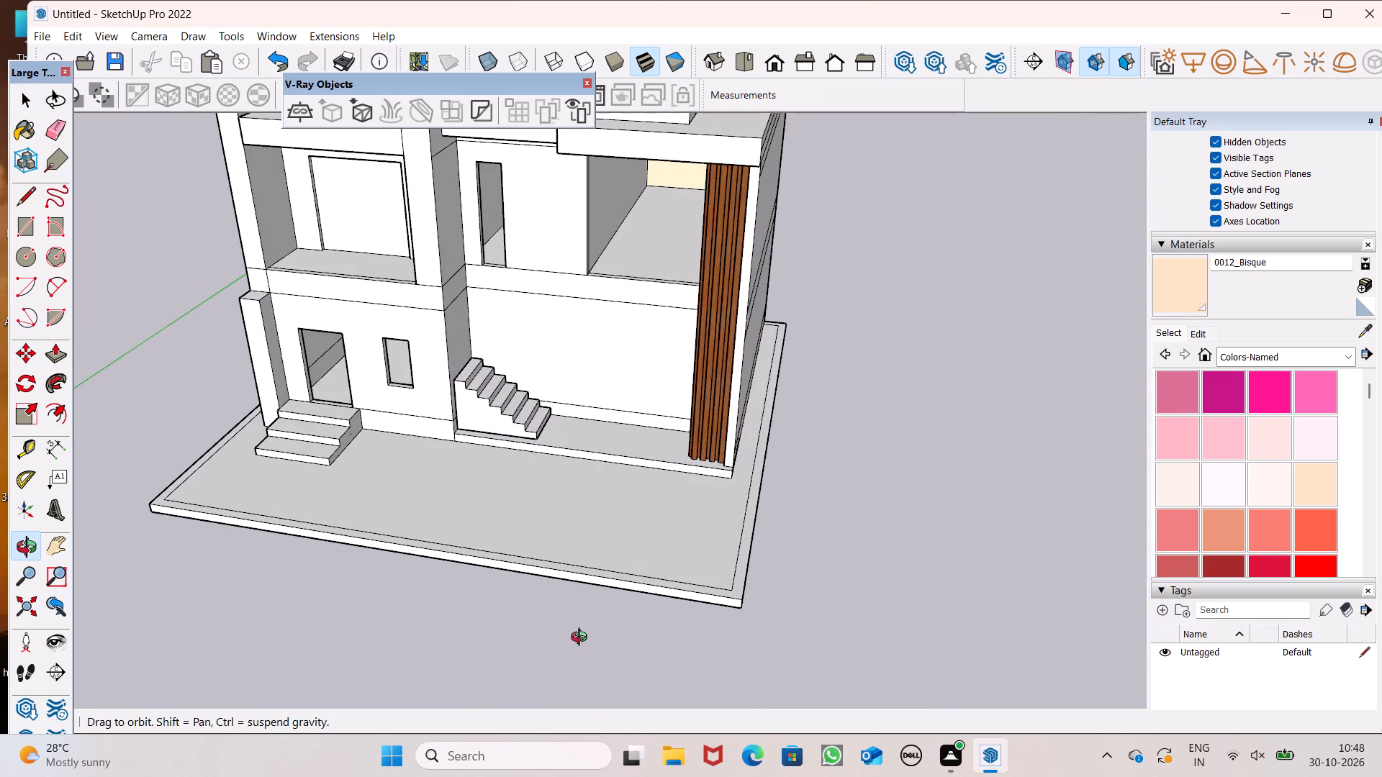
{"action": "middle_click_drag", "start_coordinate": [582, 639], "coordinate": [623, 534]}
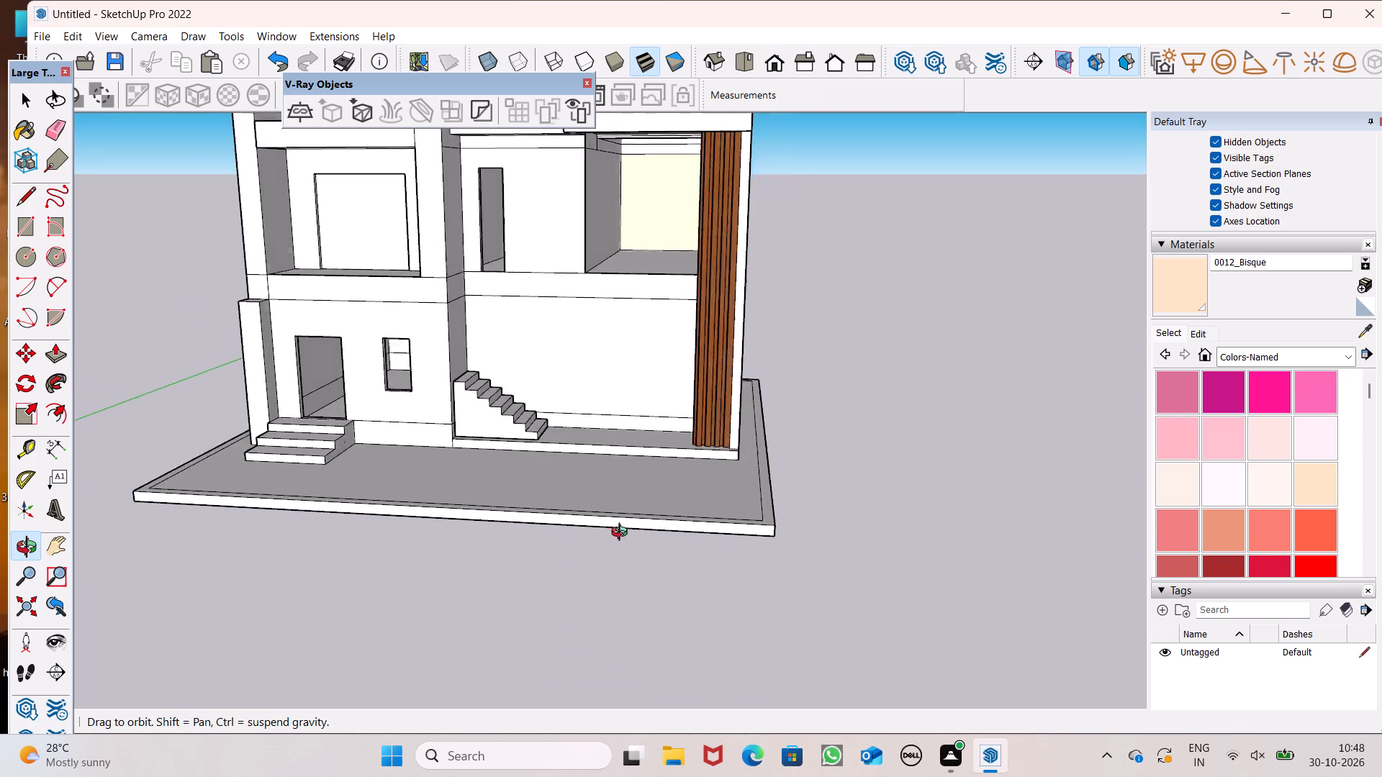
{"action": "middle_click_drag", "start_coordinate": [623, 534], "coordinate": [642, 544]}
{"action": "scroll", "coordinate": [488, 362], "scroll_direction": "down", "scroll_amount": 3}
{"action": "middle_click_drag", "start_coordinate": [581, 430], "coordinate": [592, 437]}
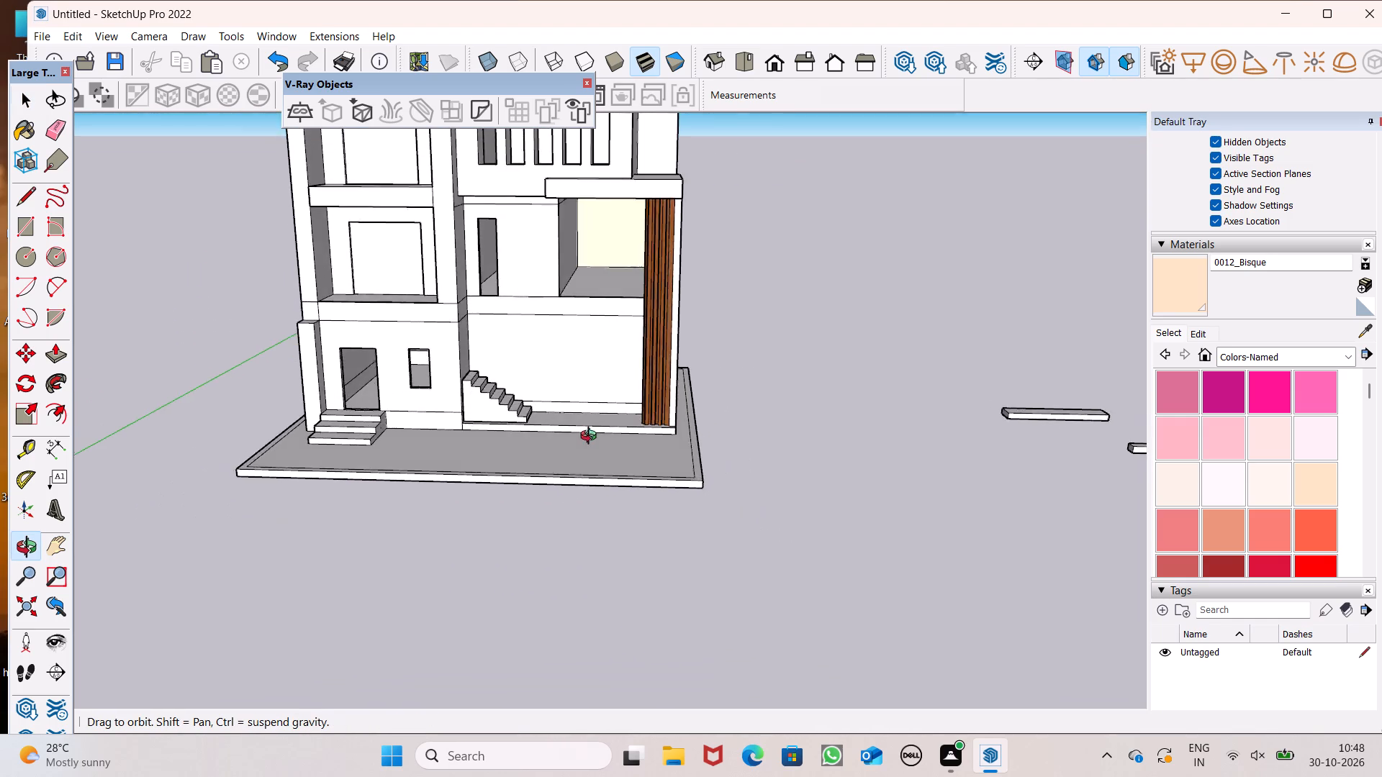
{"action": "middle_click_drag", "start_coordinate": [592, 437], "coordinate": [514, 509]}
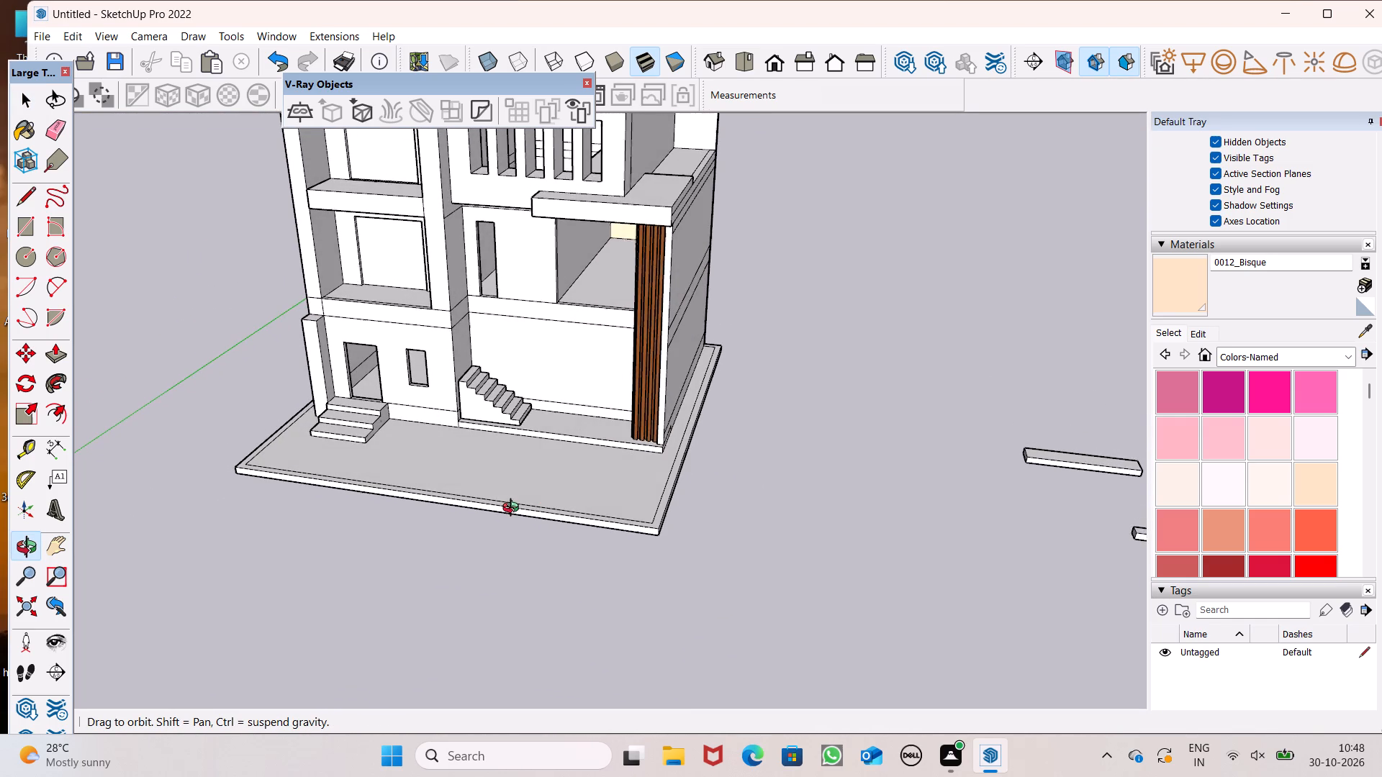
{"action": "middle_click_drag", "start_coordinate": [514, 509], "coordinate": [514, 511]}
{"action": "scroll", "coordinate": [475, 392], "scroll_direction": "up", "scroll_amount": 8}
{"action": "scroll", "coordinate": [473, 386], "scroll_direction": "down", "scroll_amount": 2}
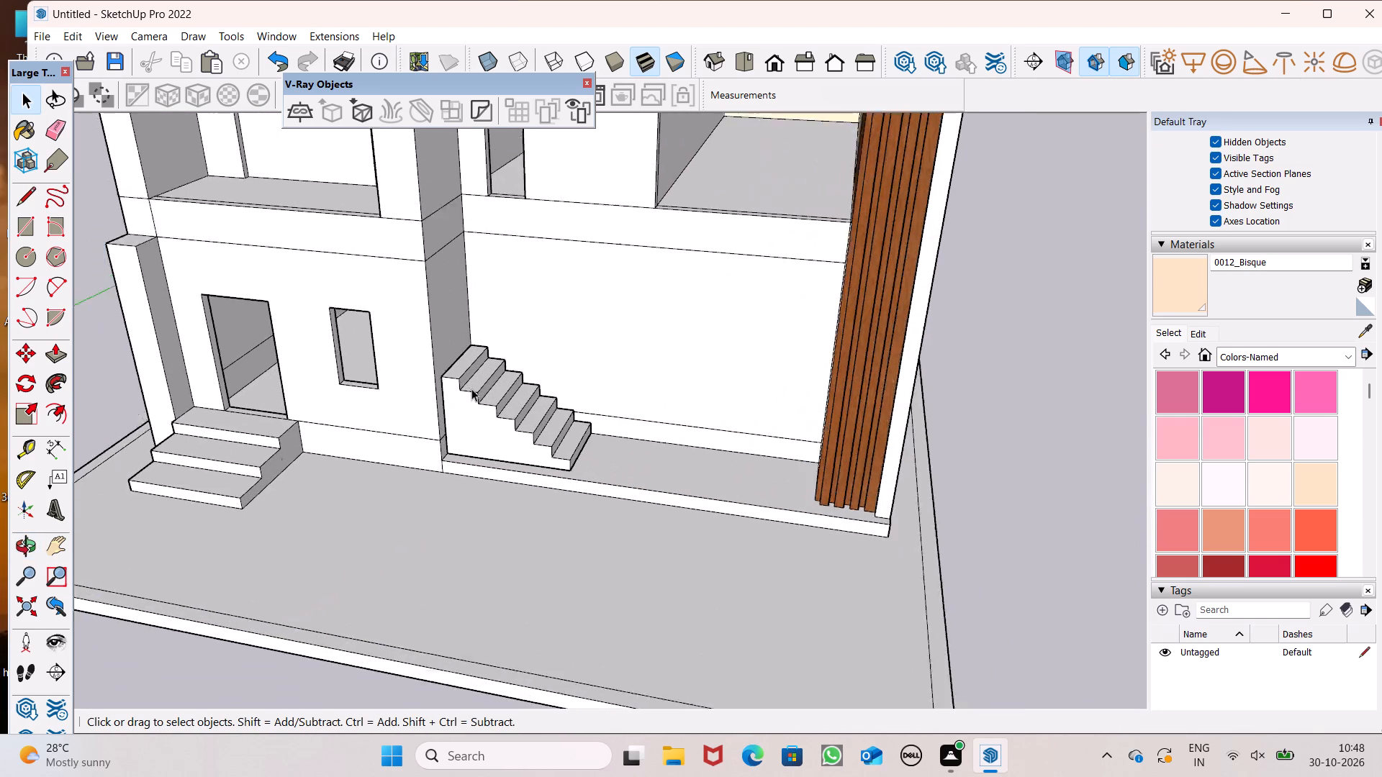
{"action": "scroll", "coordinate": [471, 388], "scroll_direction": "down", "scroll_amount": 1}
{"action": "scroll", "coordinate": [457, 332], "scroll_direction": "up", "scroll_amount": 5}
{"action": "scroll", "coordinate": [507, 509], "scroll_direction": "down", "scroll_amount": 7}
{"action": "middle_click_drag", "start_coordinate": [494, 520], "coordinate": [492, 543]}
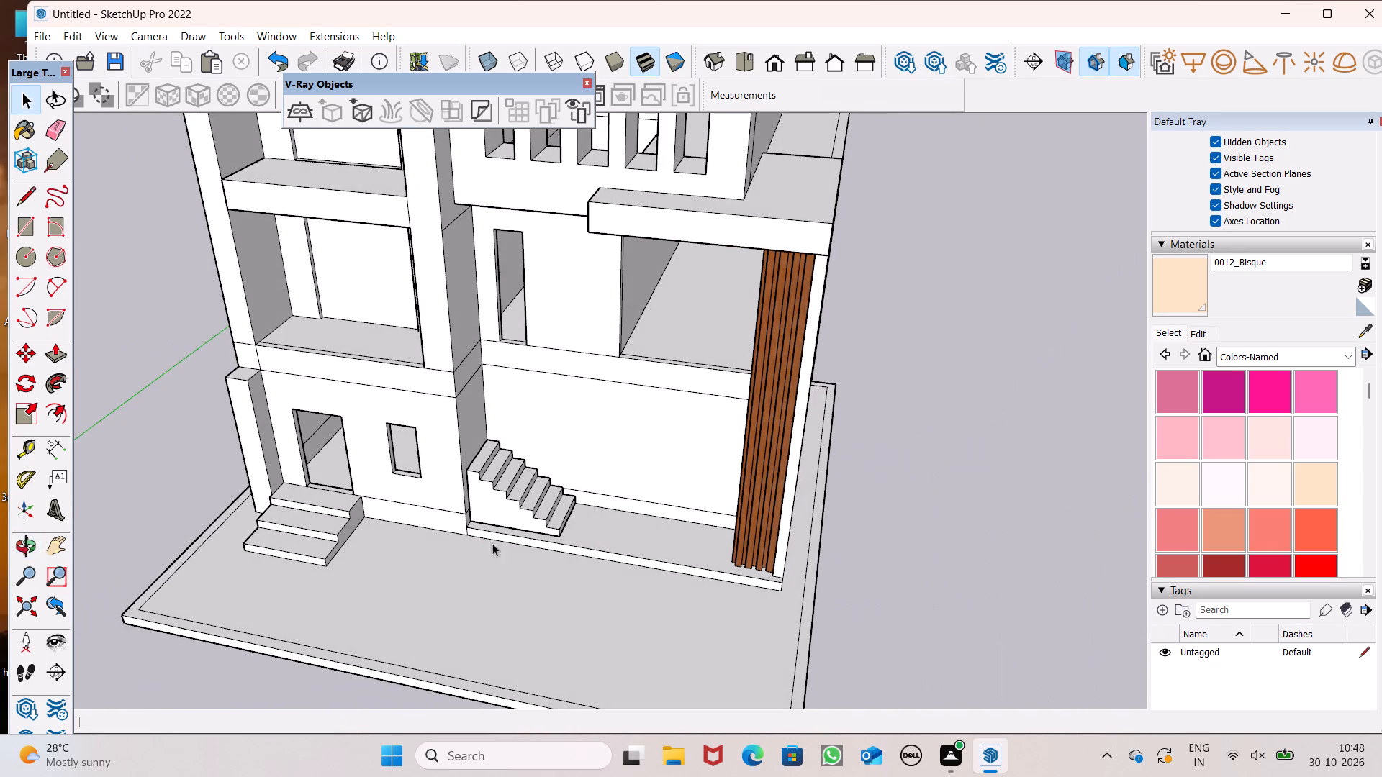
Copy the stair group with Move by its front bottom corner, about 3' along its base towards the projecting wall.
{"action": "scroll", "coordinate": [515, 506], "scroll_direction": "up", "scroll_amount": 4}
{"action": "left_click", "coordinate": [515, 501]}
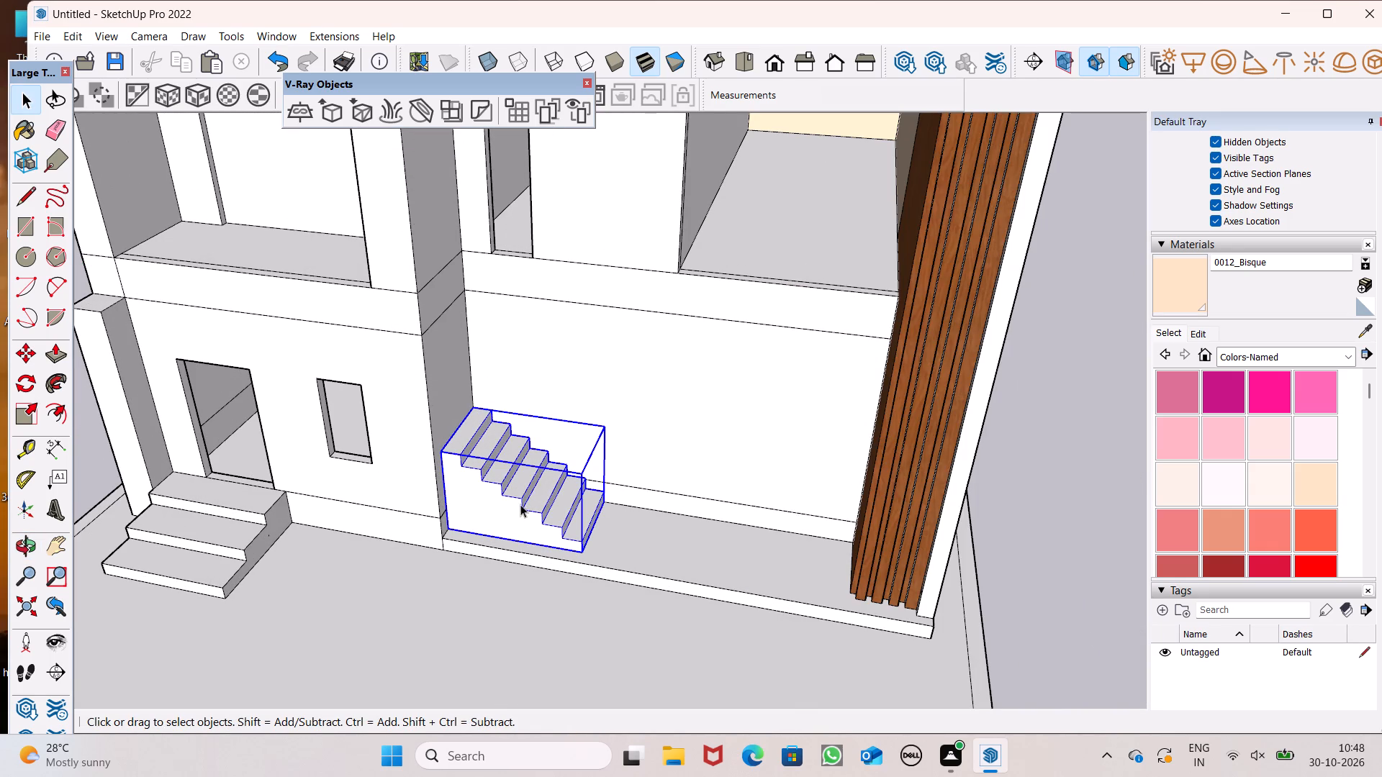
{"action": "key", "text": "m"}
{"action": "key", "text": "Return"}
{"action": "left_click_drag", "start_coordinate": [591, 555], "coordinate": [590, 554]}
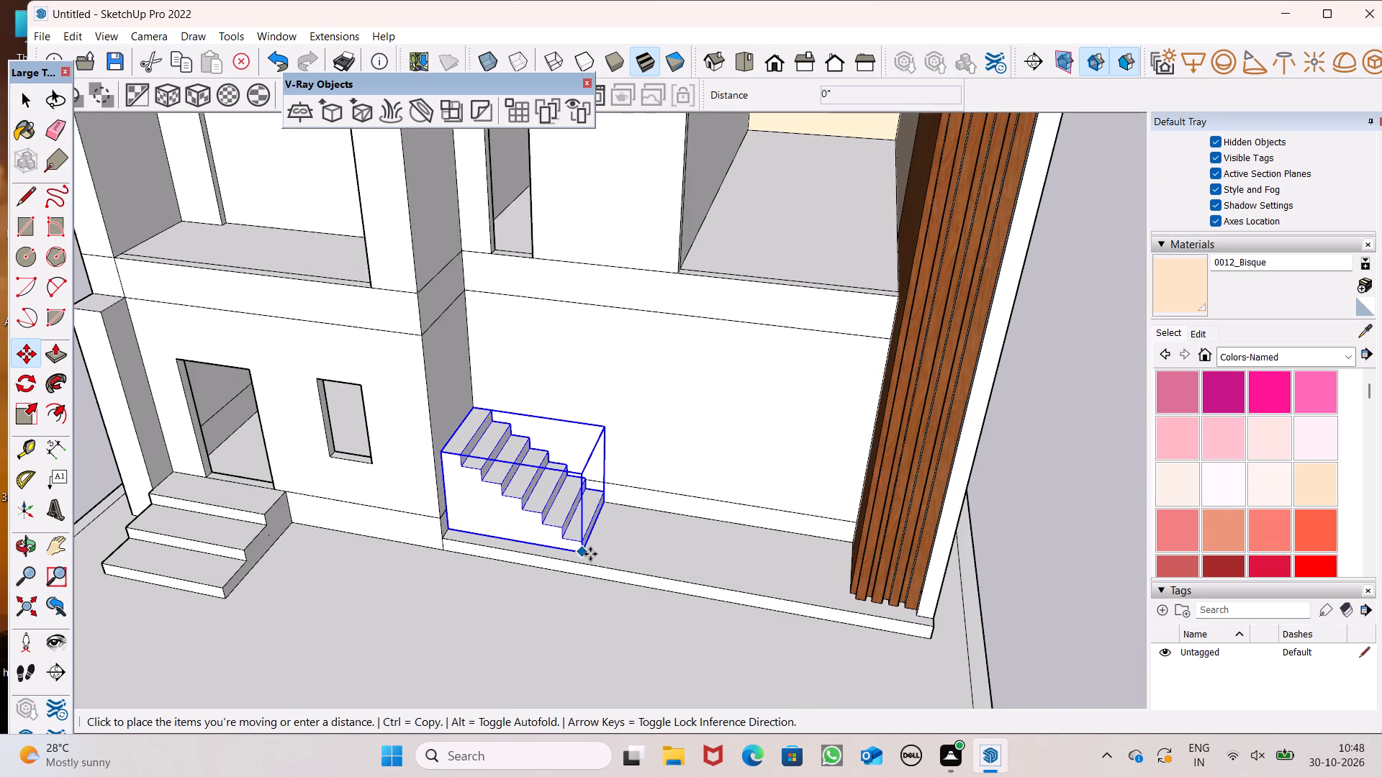
{"action": "left_click_drag", "start_coordinate": [590, 554], "coordinate": [540, 480]}
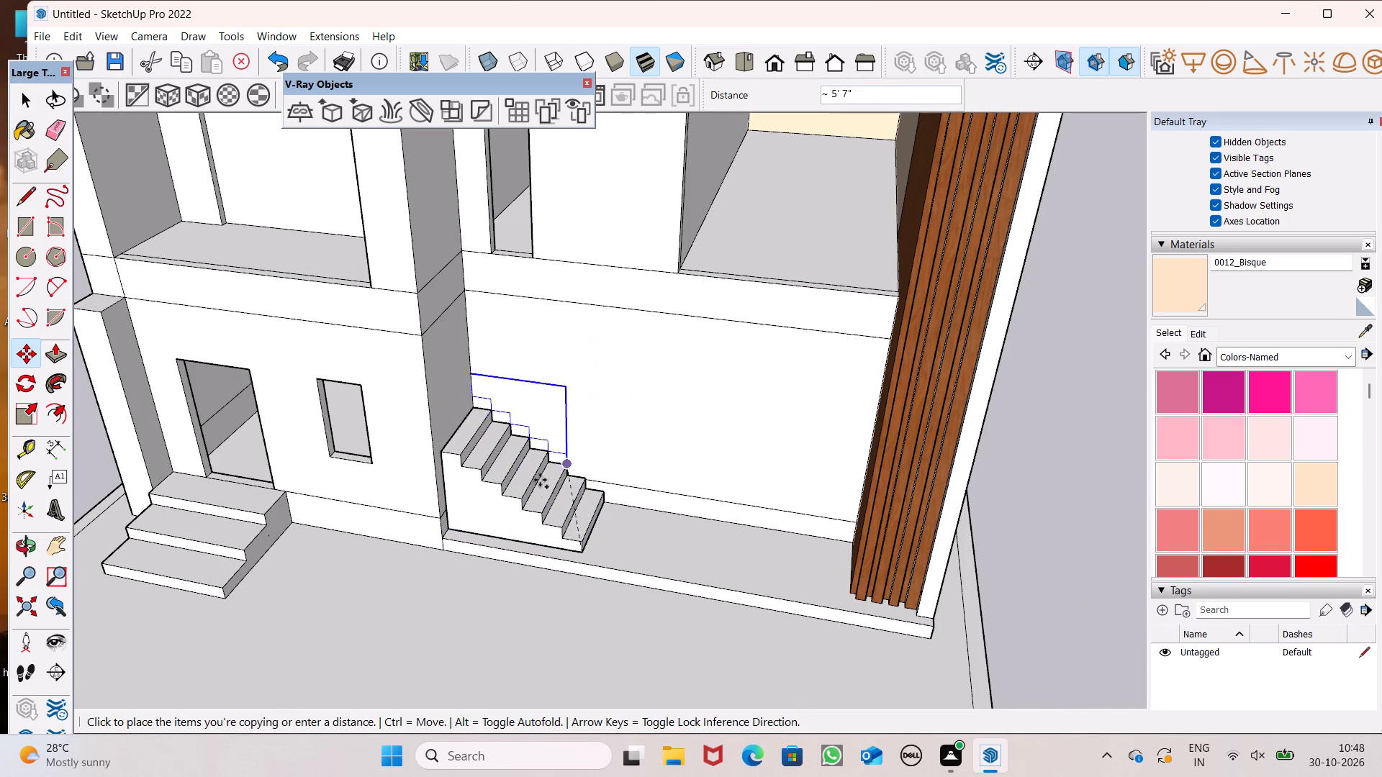
{"action": "left_click_drag", "start_coordinate": [540, 480], "coordinate": [524, 537]}
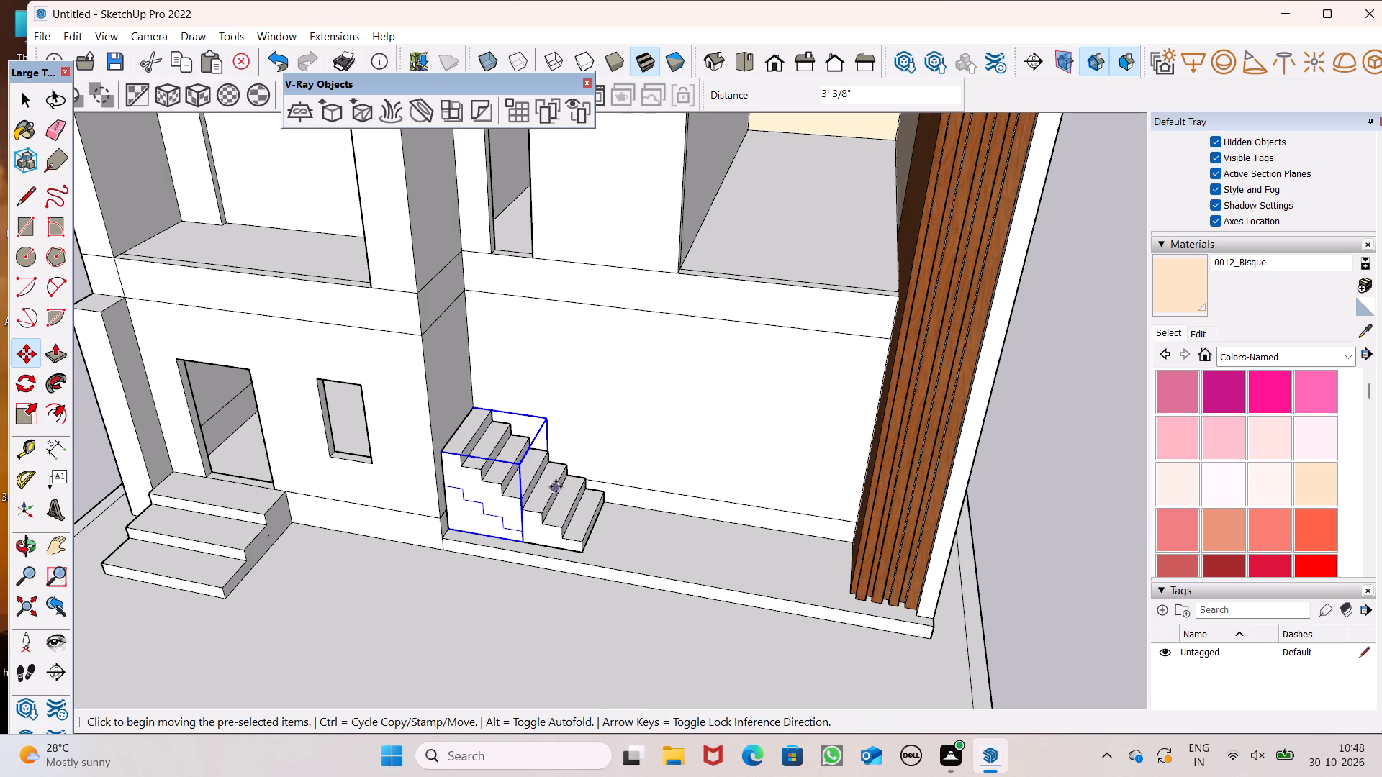
Move the stair copy clear of the original and up above it, just below the first-floor opening on the house front.
{"action": "left_click_drag", "start_coordinate": [555, 489], "coordinate": [536, 460]}
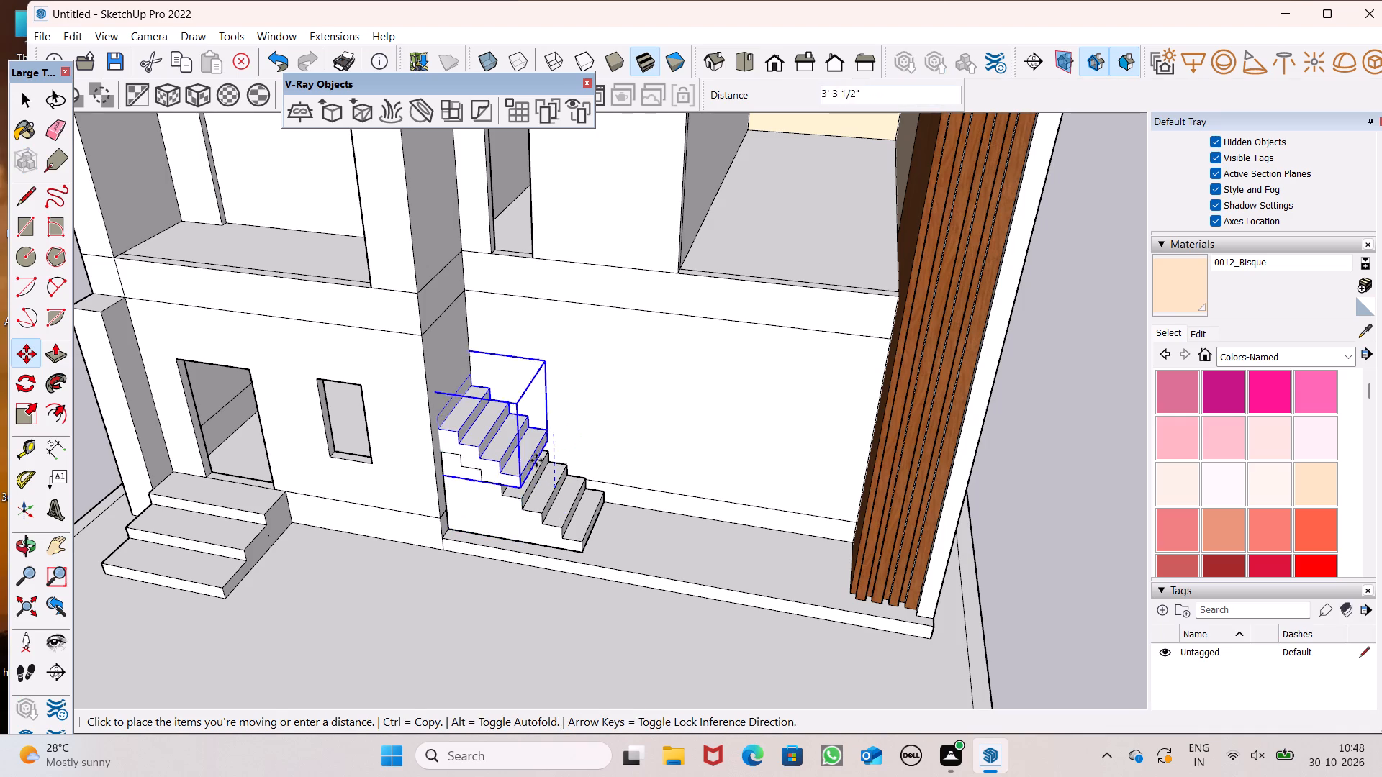
{"action": "left_click_drag", "start_coordinate": [536, 460], "coordinate": [498, 633]}
{"action": "left_click_drag", "start_coordinate": [494, 635], "coordinate": [448, 607]}
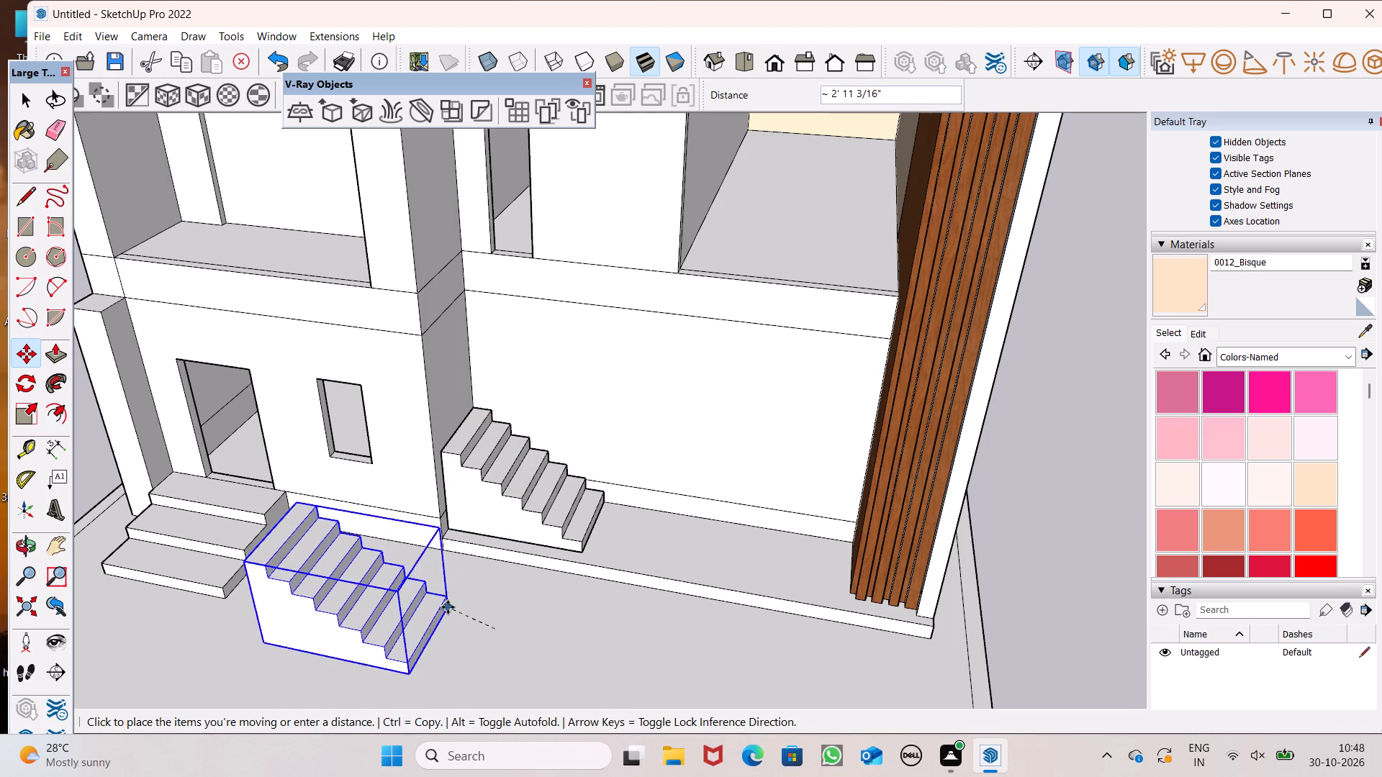
{"action": "left_click_drag", "start_coordinate": [448, 607], "coordinate": [382, 572]}
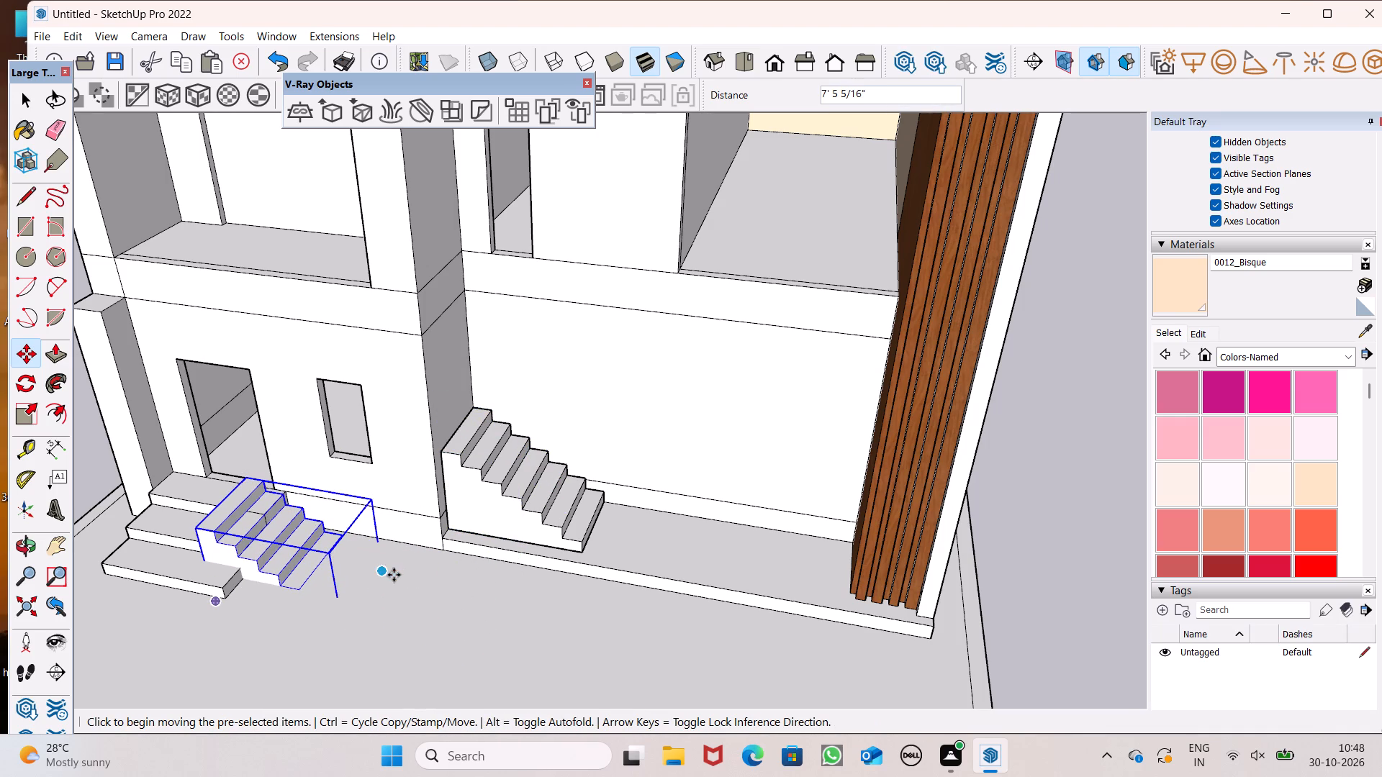
{"action": "left_click_drag", "start_coordinate": [389, 573], "coordinate": [612, 403]}
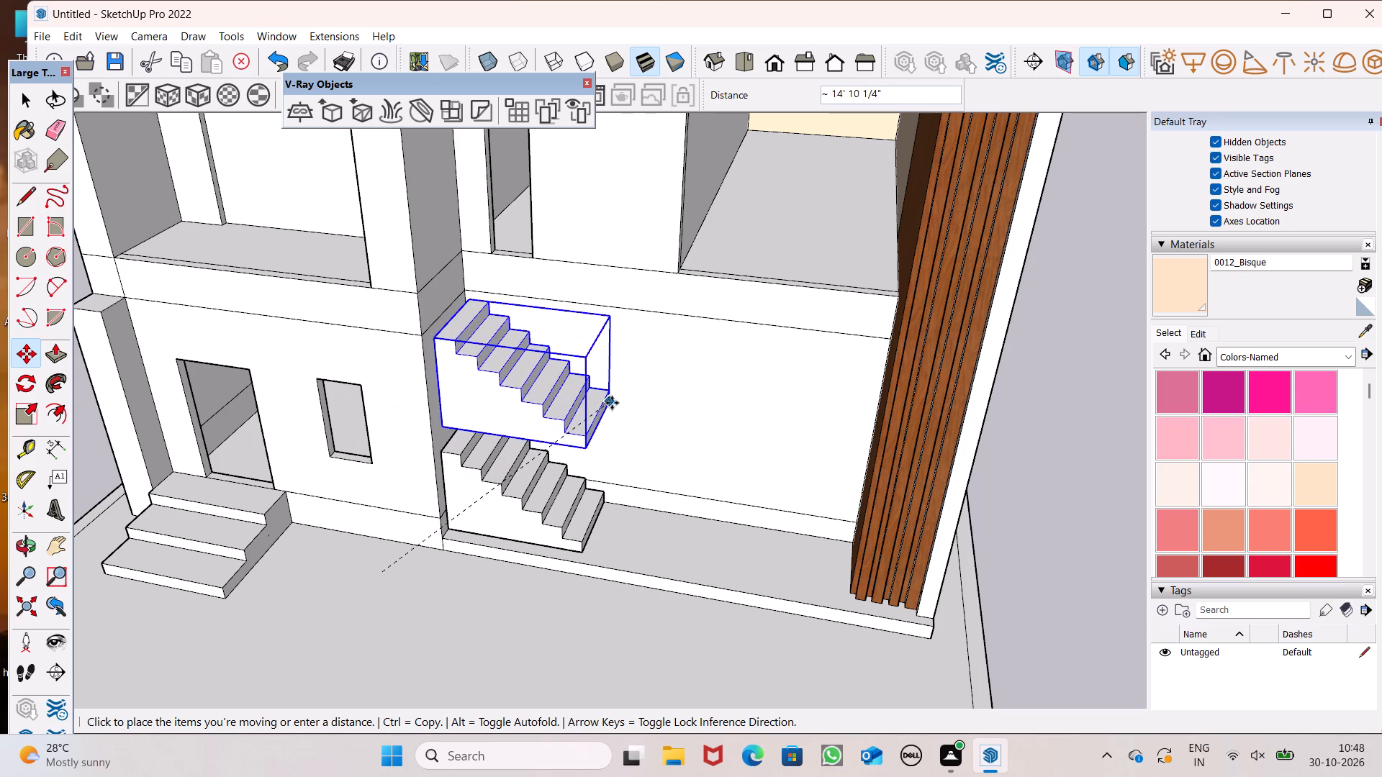
{"action": "left_click_drag", "start_coordinate": [612, 403], "coordinate": [585, 296]}
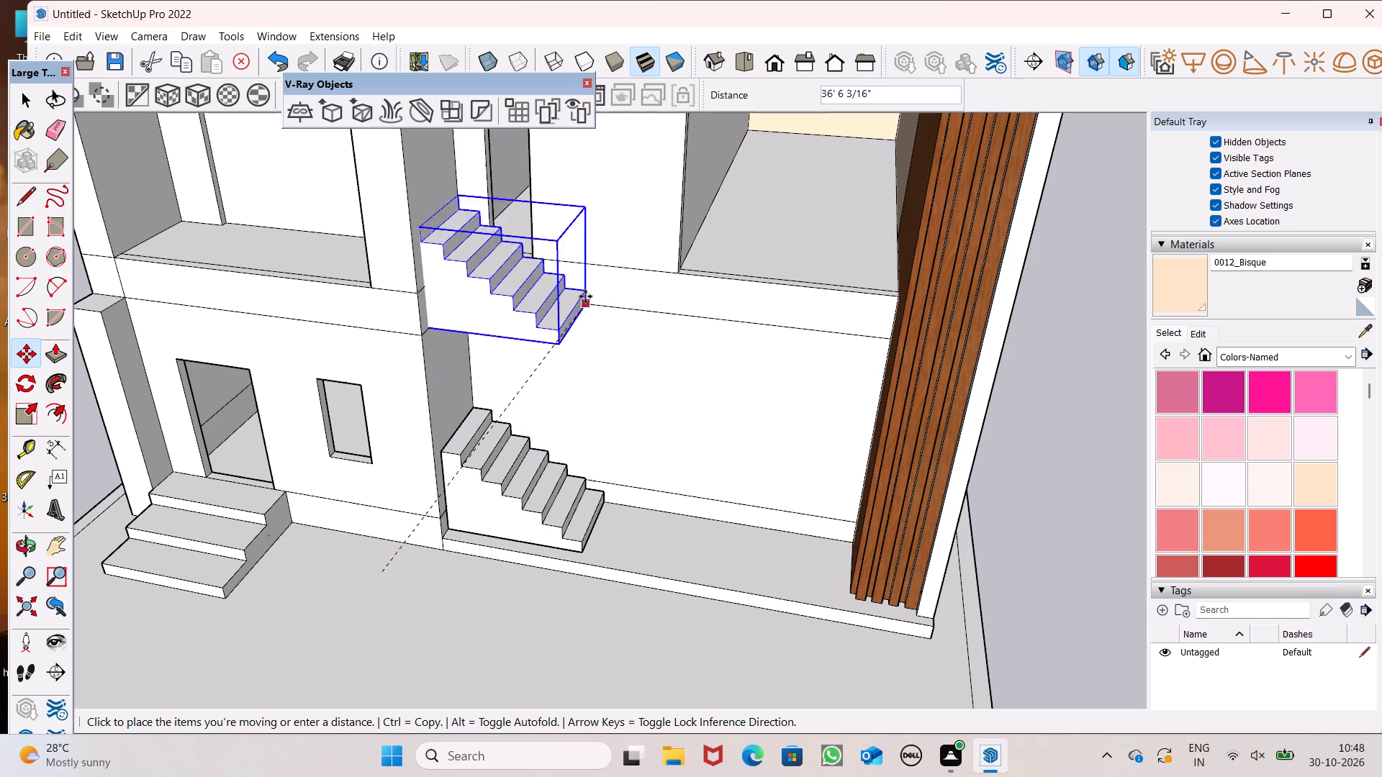
{"action": "left_click_drag", "start_coordinate": [585, 296], "coordinate": [605, 268]}
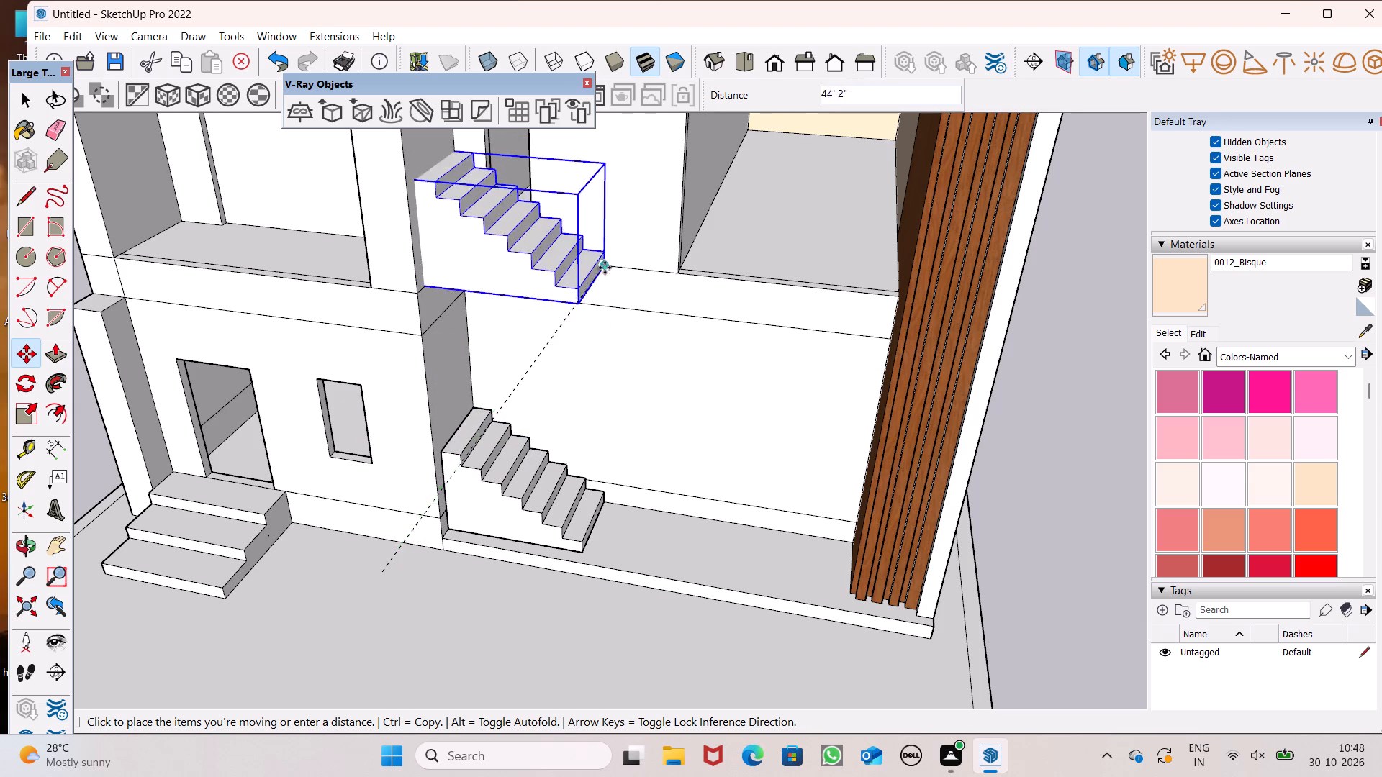
{"action": "left_click_drag", "start_coordinate": [605, 268], "coordinate": [606, 355]}
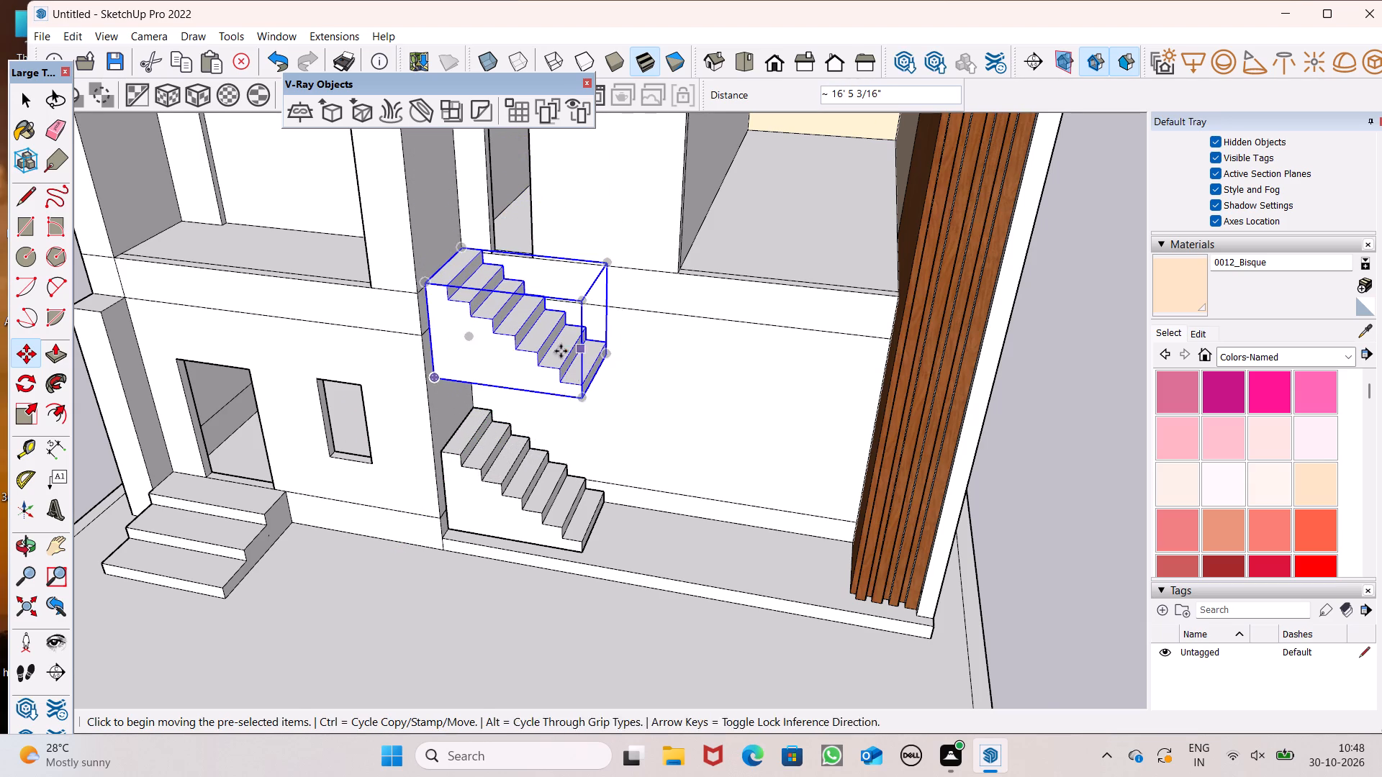
Move the upper stair copy about 4' 8" along the front wall, away from the projecting wall.
{"action": "scroll", "coordinate": [406, 343], "scroll_direction": "up", "scroll_amount": 6}
{"action": "scroll", "coordinate": [407, 334], "scroll_direction": "down", "scroll_amount": 6}
{"action": "middle_click_drag", "start_coordinate": [572, 483], "coordinate": [490, 483]}
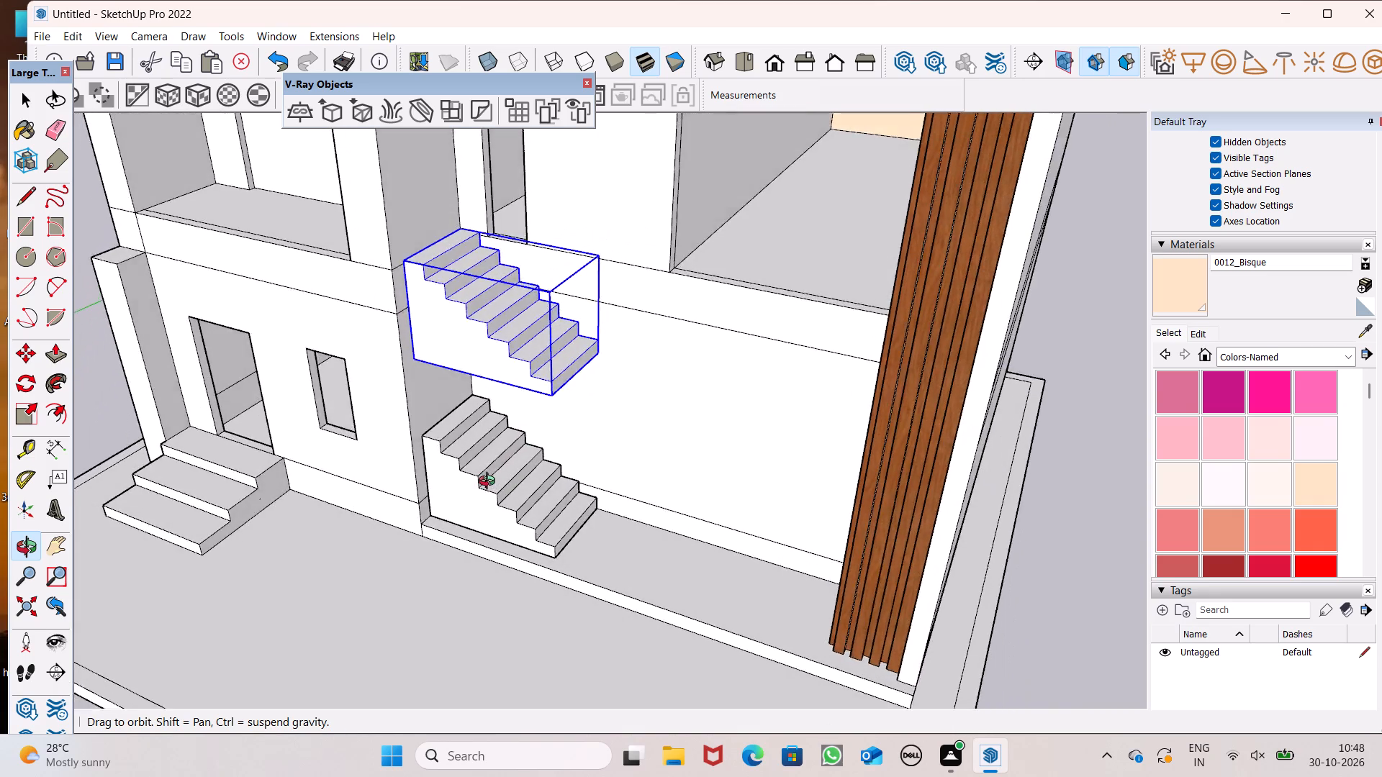
{"action": "middle_click_drag", "start_coordinate": [490, 483], "coordinate": [529, 401]}
{"action": "left_click_drag", "start_coordinate": [573, 353], "coordinate": [677, 369]}
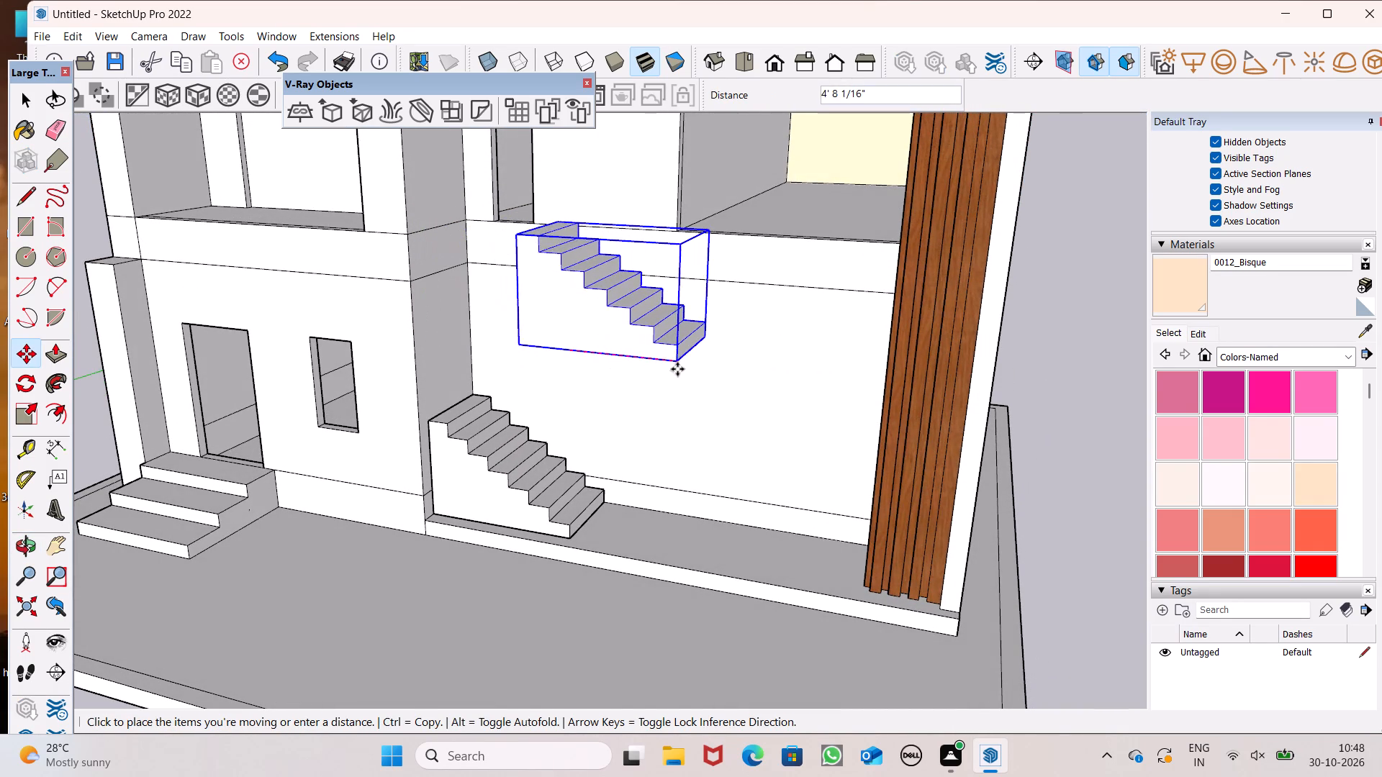
{"action": "left_click_drag", "start_coordinate": [677, 369], "coordinate": [678, 370]}
Shift the upper stair copy a short distance back along the front wall towards the projecting wall.
{"action": "scroll", "coordinate": [646, 381], "scroll_direction": "up", "scroll_amount": 1}
{"action": "middle_click_drag", "start_coordinate": [648, 378], "coordinate": [535, 412]}
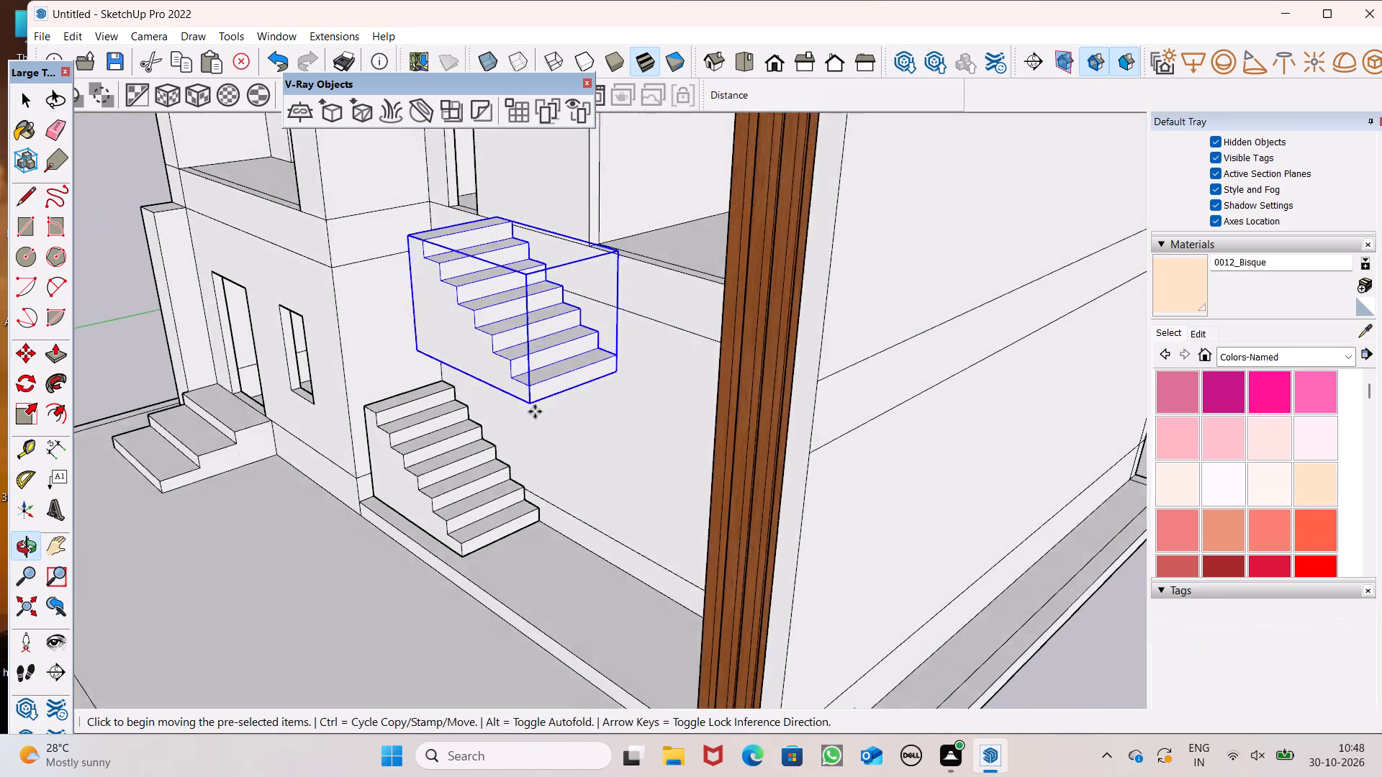
{"action": "middle_click_drag", "start_coordinate": [535, 412], "coordinate": [485, 421]}
{"action": "scroll", "coordinate": [660, 391], "scroll_direction": "up", "scroll_amount": 9}
{"action": "middle_click_drag", "start_coordinate": [644, 371], "coordinate": [710, 348]}
{"action": "scroll", "coordinate": [772, 374], "scroll_direction": "down", "scroll_amount": 6}
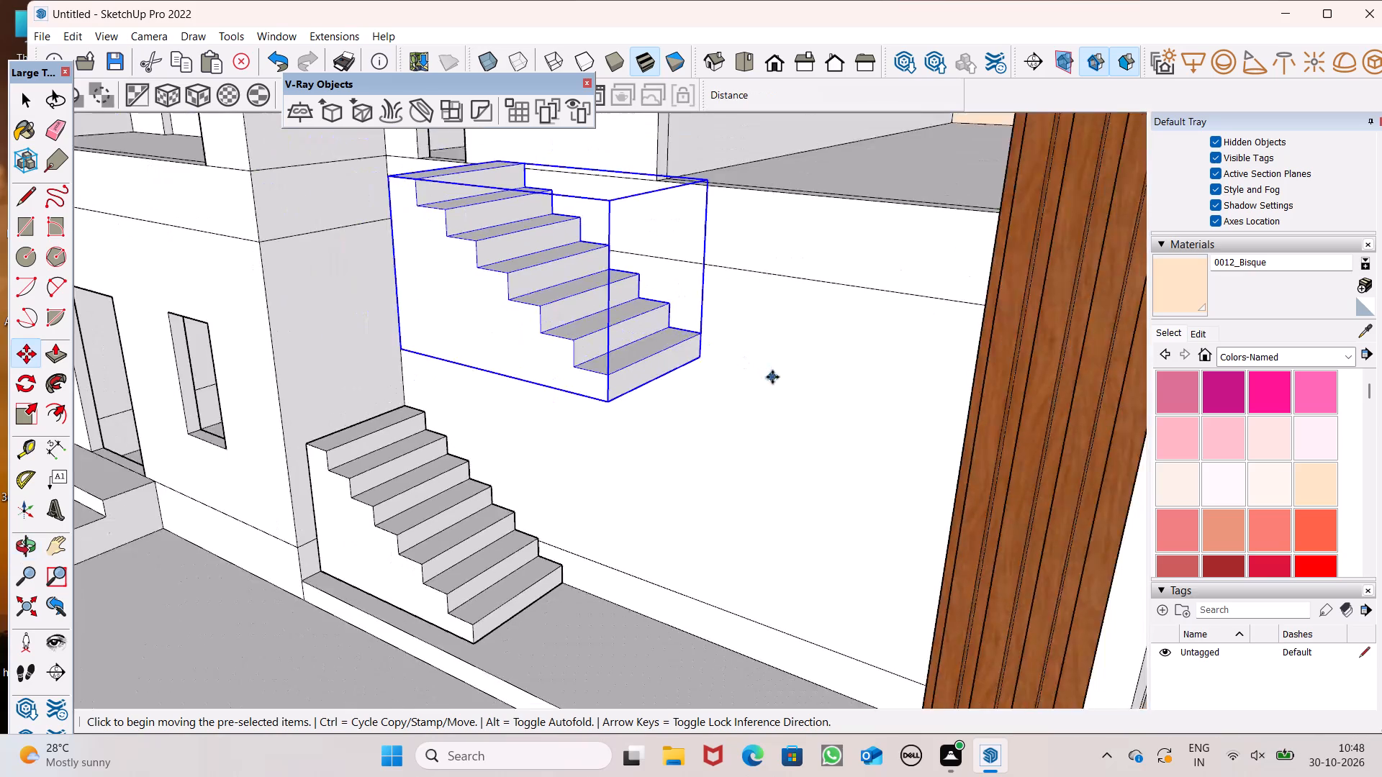
{"action": "scroll", "coordinate": [767, 383], "scroll_direction": "down", "scroll_amount": 5}
{"action": "middle_click_drag", "start_coordinate": [739, 412], "coordinate": [852, 476]}
{"action": "scroll", "coordinate": [781, 401], "scroll_direction": "down", "scroll_amount": 1}
{"action": "scroll", "coordinate": [781, 401], "scroll_direction": "up", "scroll_amount": 4}
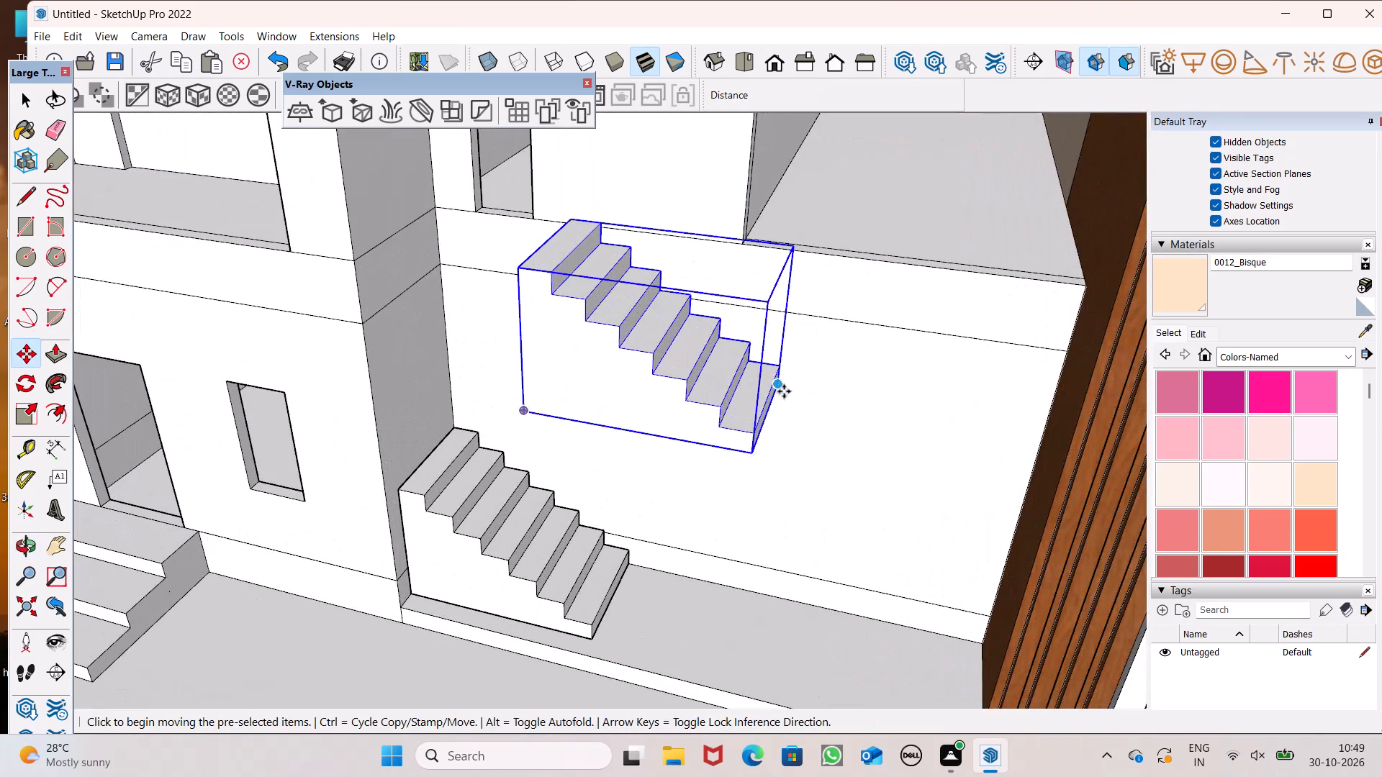
{"action": "left_click_drag", "start_coordinate": [784, 385], "coordinate": [751, 373]}
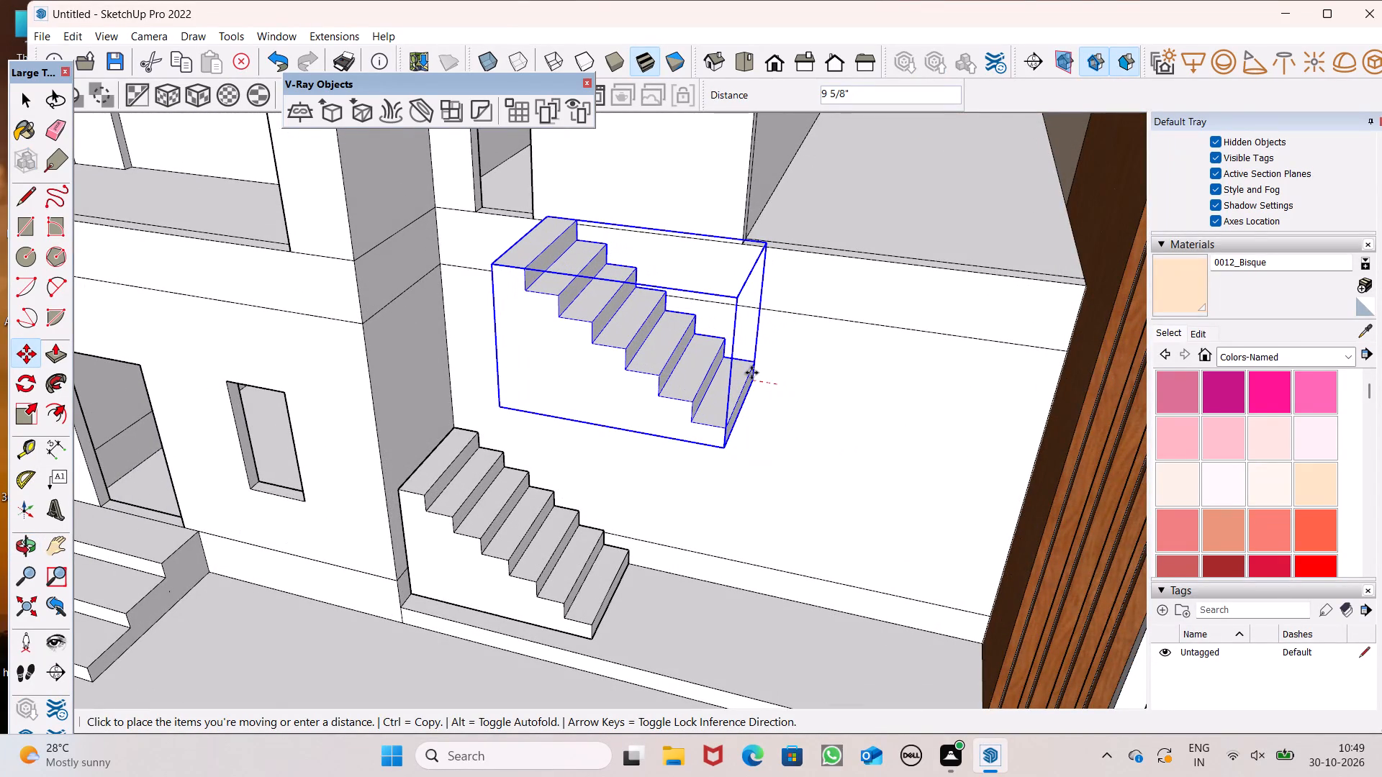
{"action": "left_click_drag", "start_coordinate": [751, 373], "coordinate": [740, 373]}
{"action": "scroll", "coordinate": [731, 358], "scroll_direction": "down", "scroll_amount": 3}
{"action": "middle_click_drag", "start_coordinate": [767, 412], "coordinate": [755, 432]}
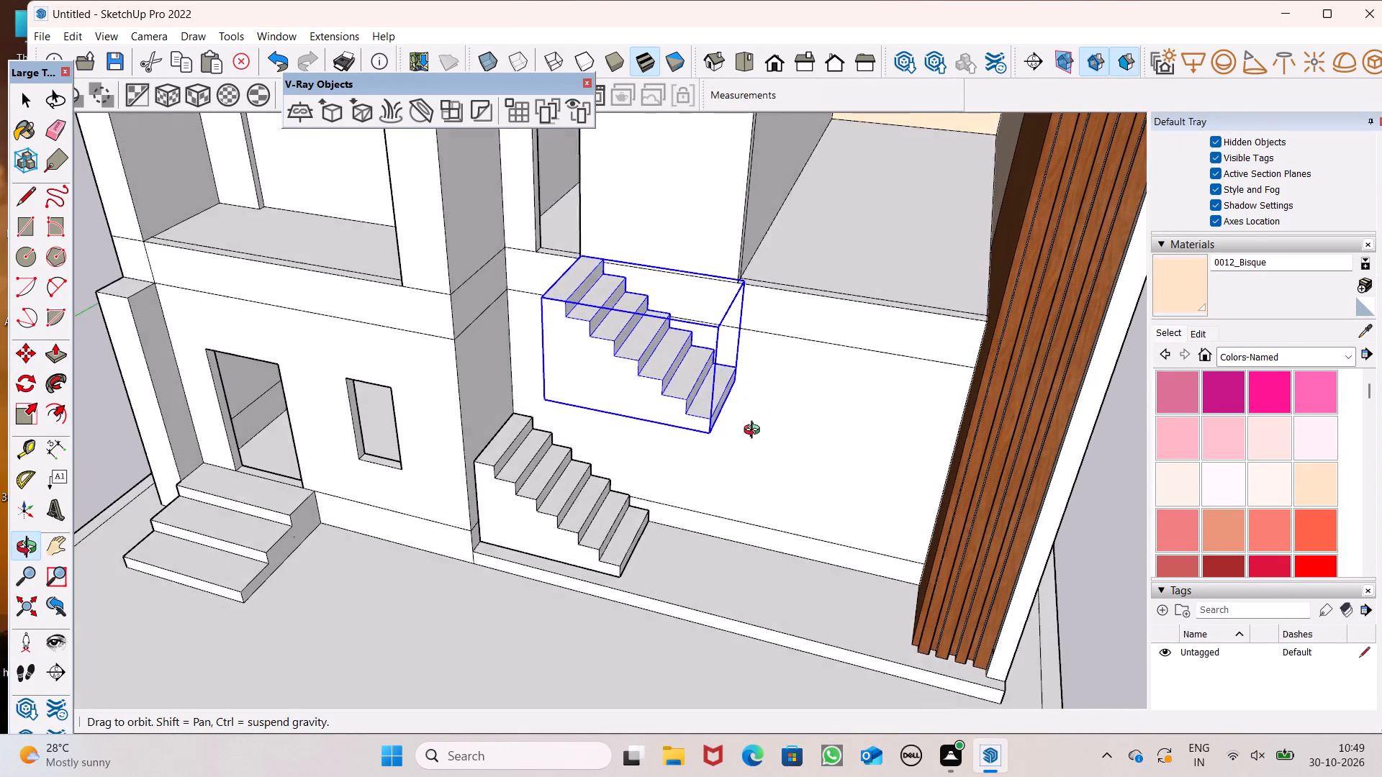
{"action": "middle_click_drag", "start_coordinate": [755, 432], "coordinate": [759, 473]}
{"action": "key", "text": "space"}
{"action": "scroll", "coordinate": [518, 371], "scroll_direction": "down", "scroll_amount": 6}
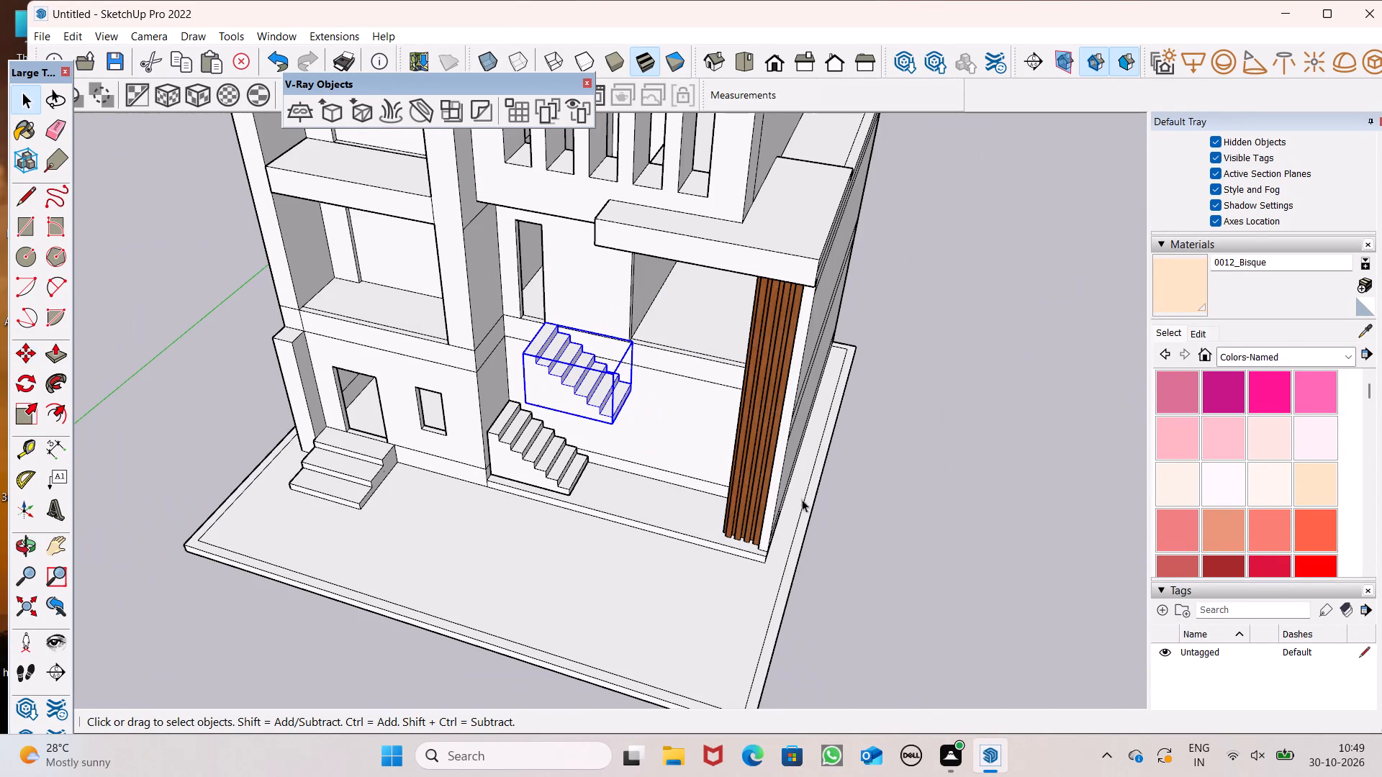
Explode the spare stair group lying away from the house into its separate step blocks.
{"action": "left_click", "coordinate": [1022, 578]}
{"action": "scroll", "coordinate": [587, 377], "scroll_direction": "down", "scroll_amount": 6}
{"action": "scroll", "coordinate": [527, 366], "scroll_direction": "down", "scroll_amount": 2}
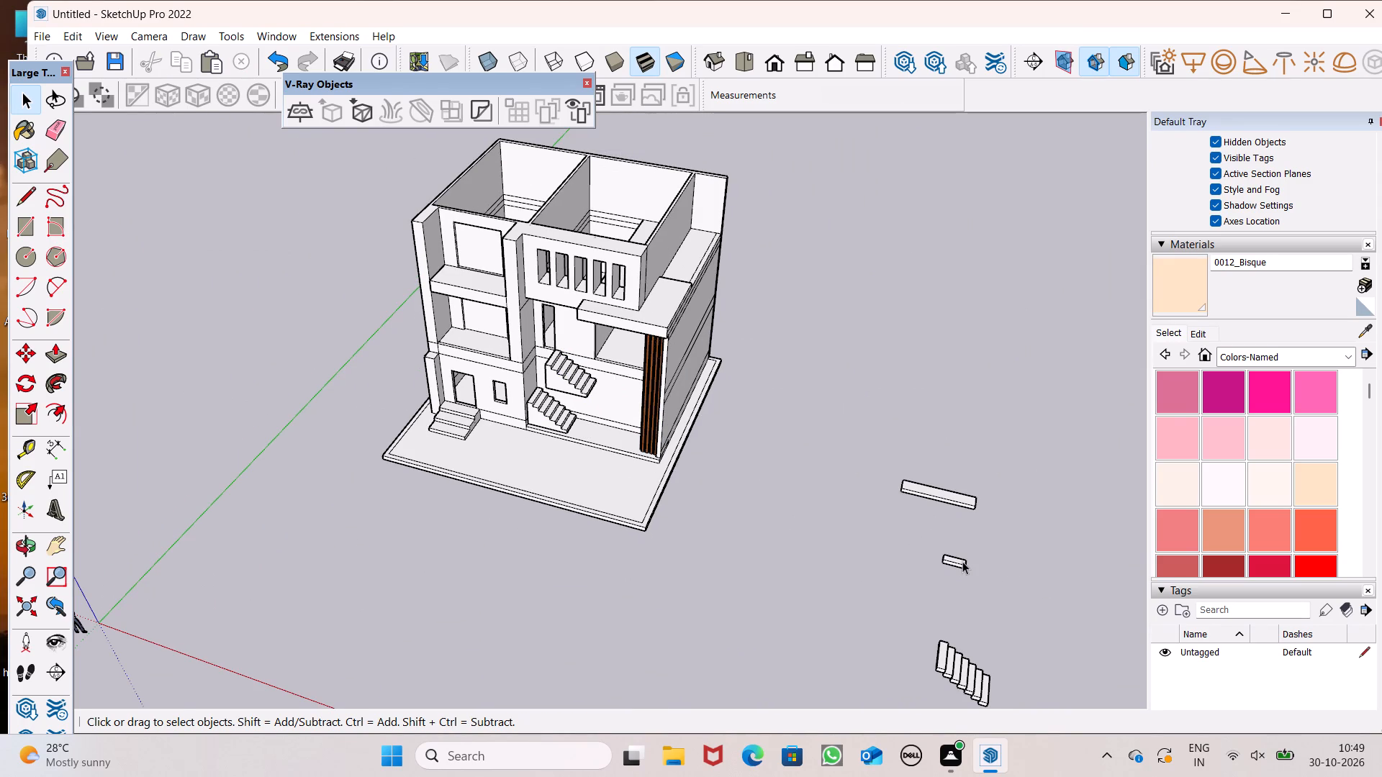
{"action": "left_click", "coordinate": [958, 561]}
{"action": "scroll", "coordinate": [748, 509], "scroll_direction": "down", "scroll_amount": 1}
{"action": "scroll", "coordinate": [627, 469], "scroll_direction": "down", "scroll_amount": 2}
{"action": "left_click", "coordinate": [831, 664]}
{"action": "scroll", "coordinate": [842, 640], "scroll_direction": "up", "scroll_amount": 7}
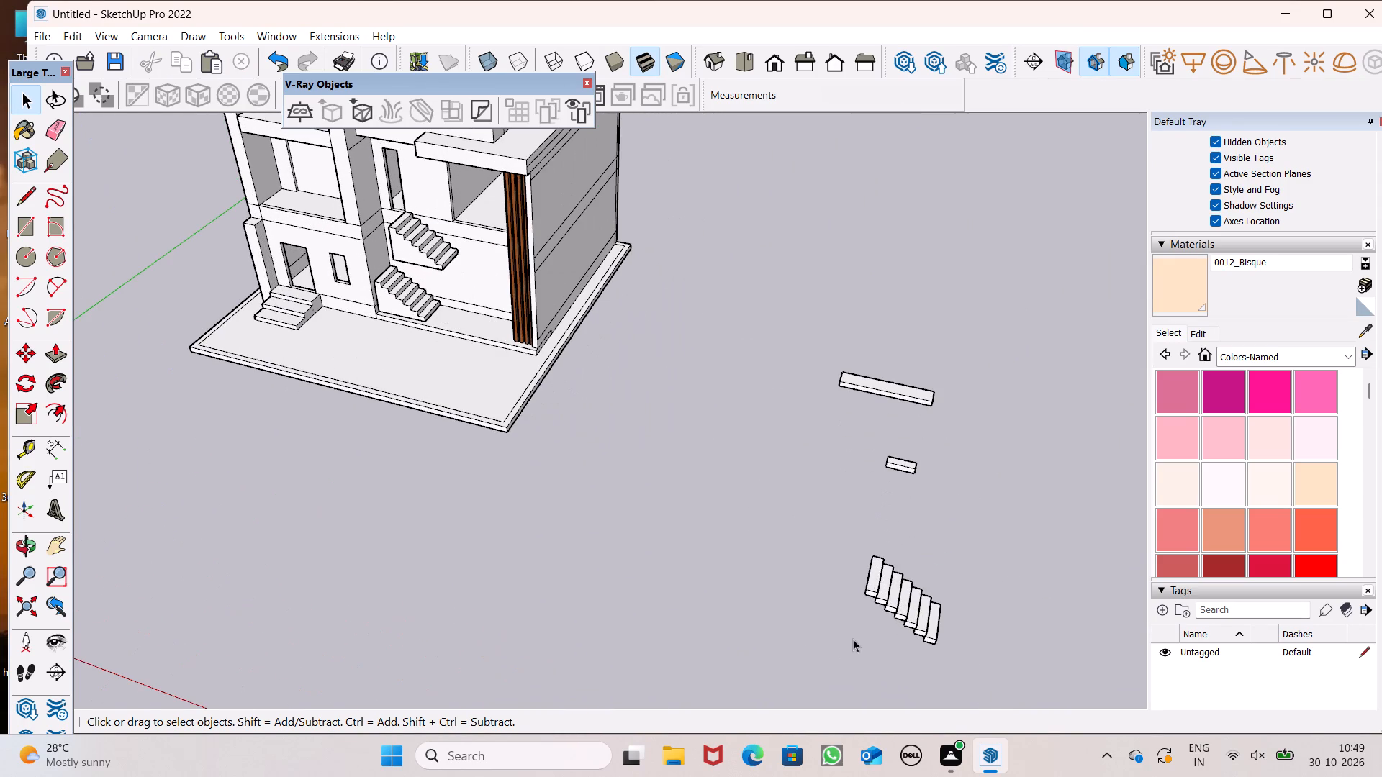
{"action": "left_click", "coordinate": [870, 598]}
{"action": "right_click", "coordinate": [872, 596]}
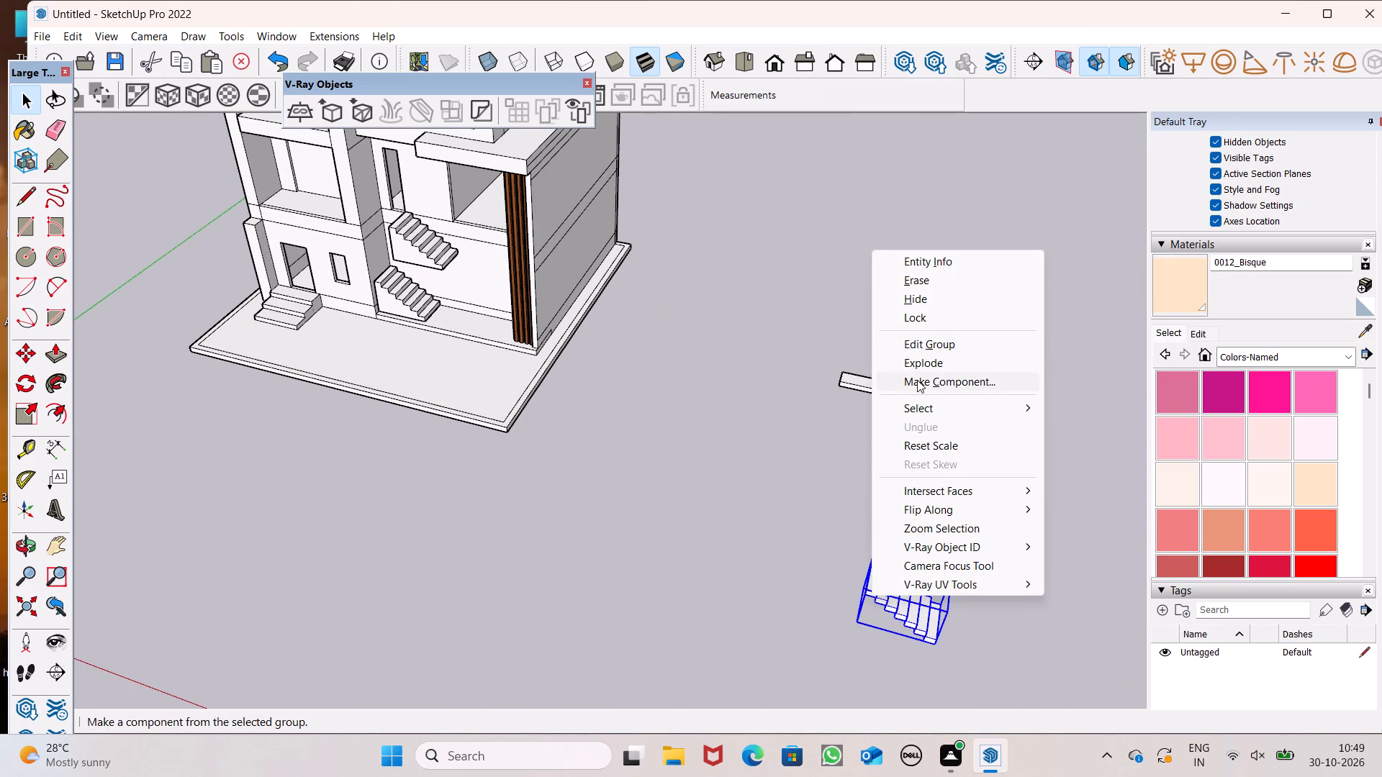
{"action": "left_click", "coordinate": [918, 365]}
{"action": "left_click", "coordinate": [737, 518]}
Move the end step block of the exploded spare stair clear of the others, towards the house.
{"action": "left_click", "coordinate": [871, 589]}
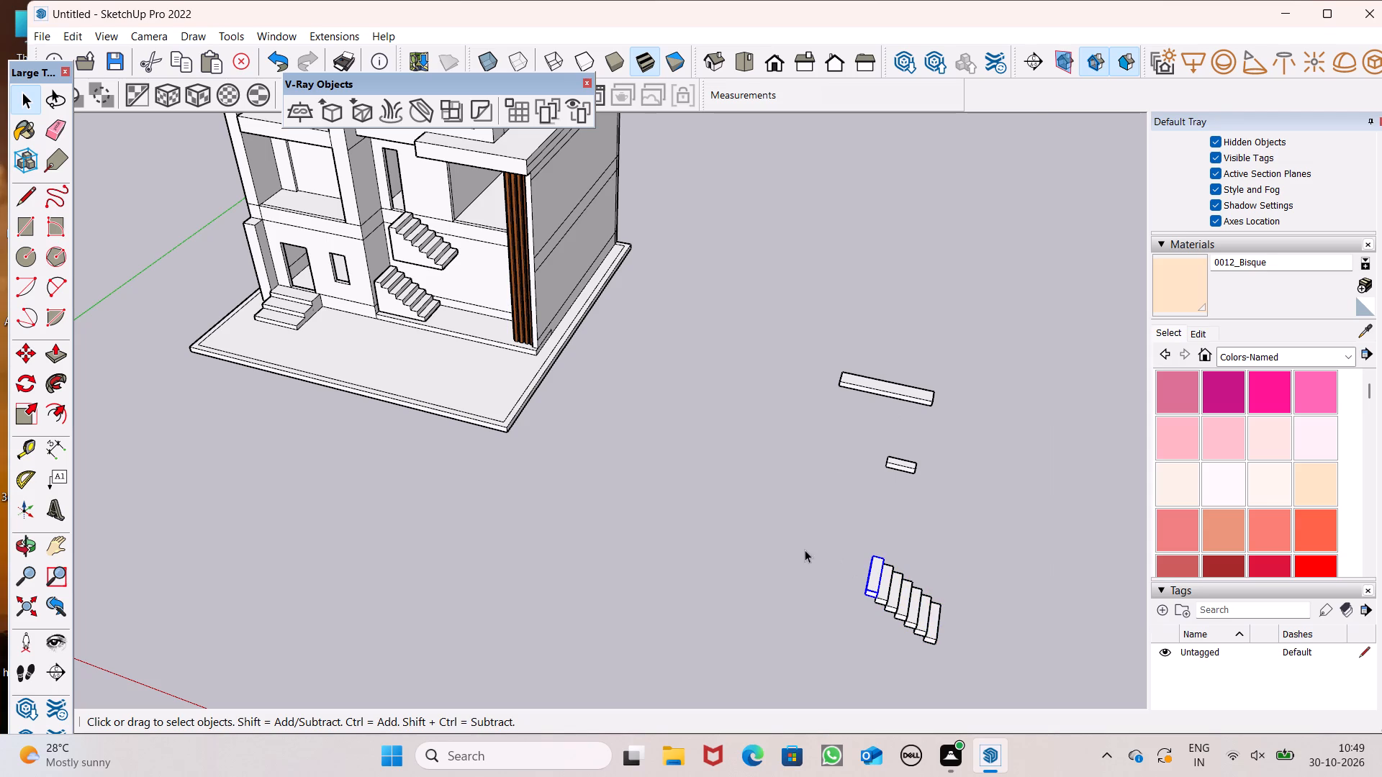
{"action": "key", "text": "m"}
{"action": "key", "text": "Return"}
{"action": "left_click_drag", "start_coordinate": [872, 597], "coordinate": [718, 581]}
{"action": "key", "text": "space"}
{"action": "left_click", "coordinate": [759, 622]}
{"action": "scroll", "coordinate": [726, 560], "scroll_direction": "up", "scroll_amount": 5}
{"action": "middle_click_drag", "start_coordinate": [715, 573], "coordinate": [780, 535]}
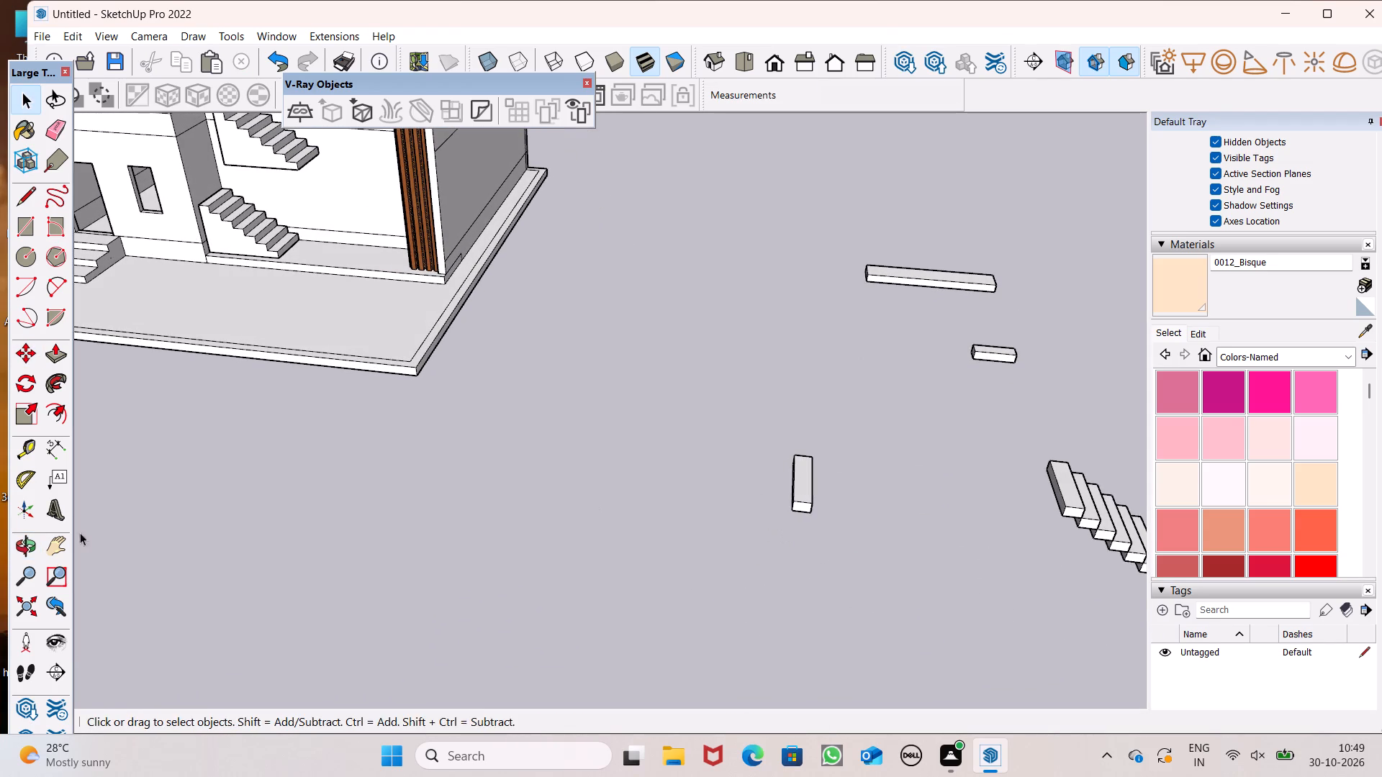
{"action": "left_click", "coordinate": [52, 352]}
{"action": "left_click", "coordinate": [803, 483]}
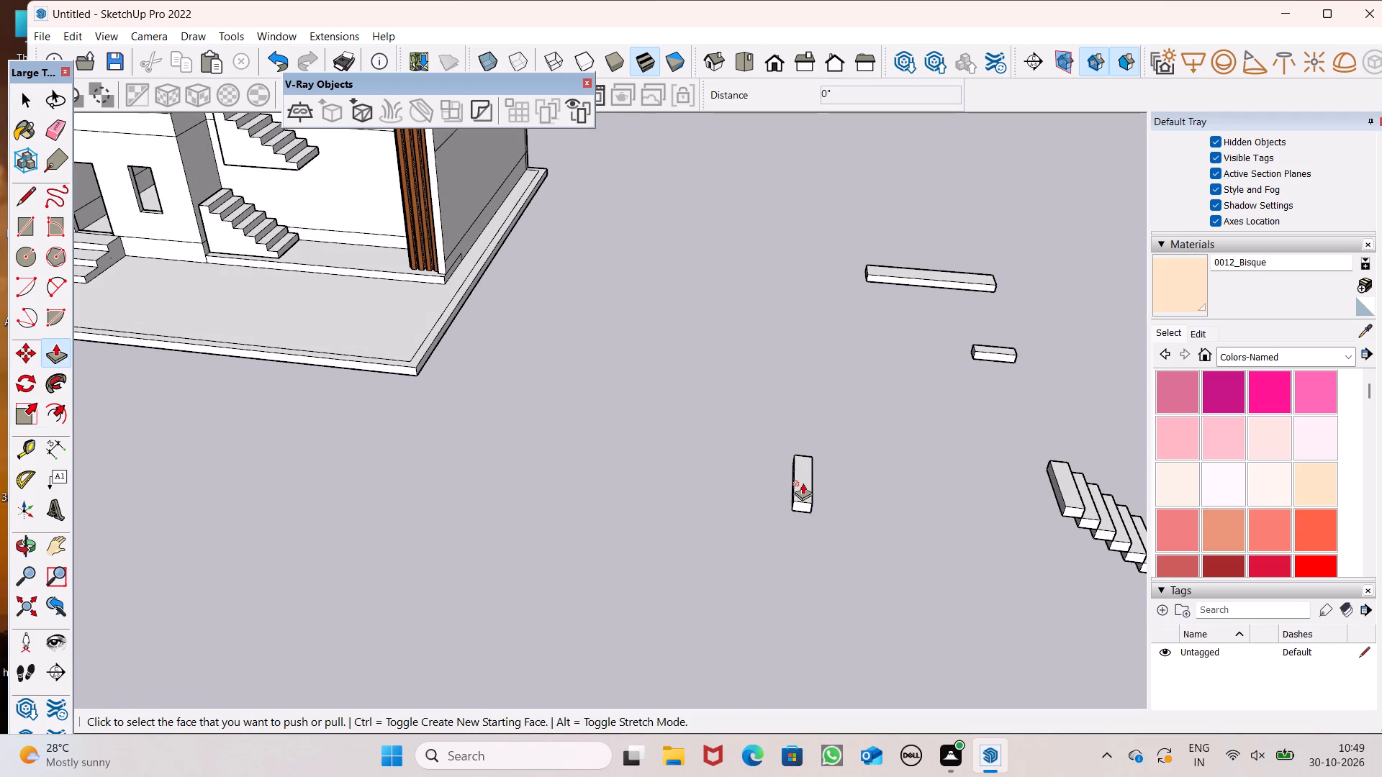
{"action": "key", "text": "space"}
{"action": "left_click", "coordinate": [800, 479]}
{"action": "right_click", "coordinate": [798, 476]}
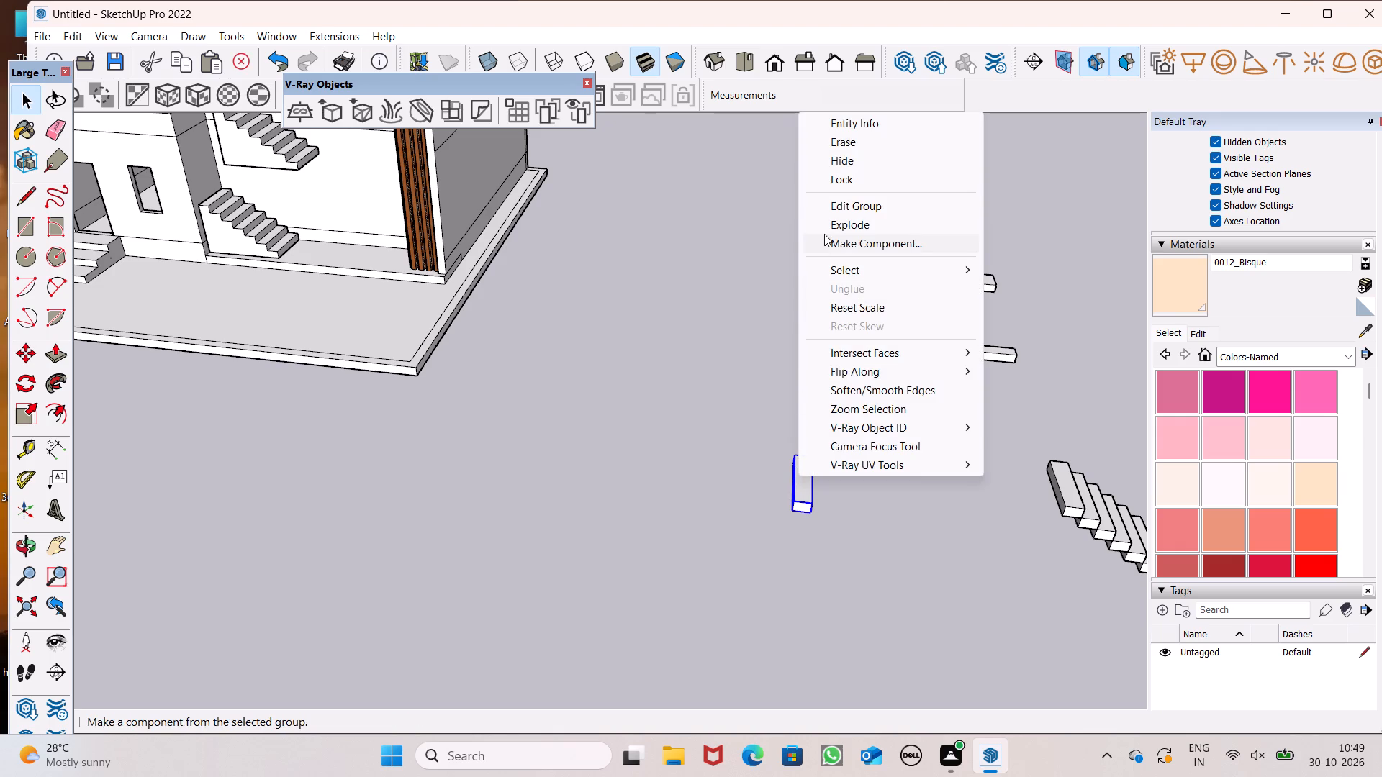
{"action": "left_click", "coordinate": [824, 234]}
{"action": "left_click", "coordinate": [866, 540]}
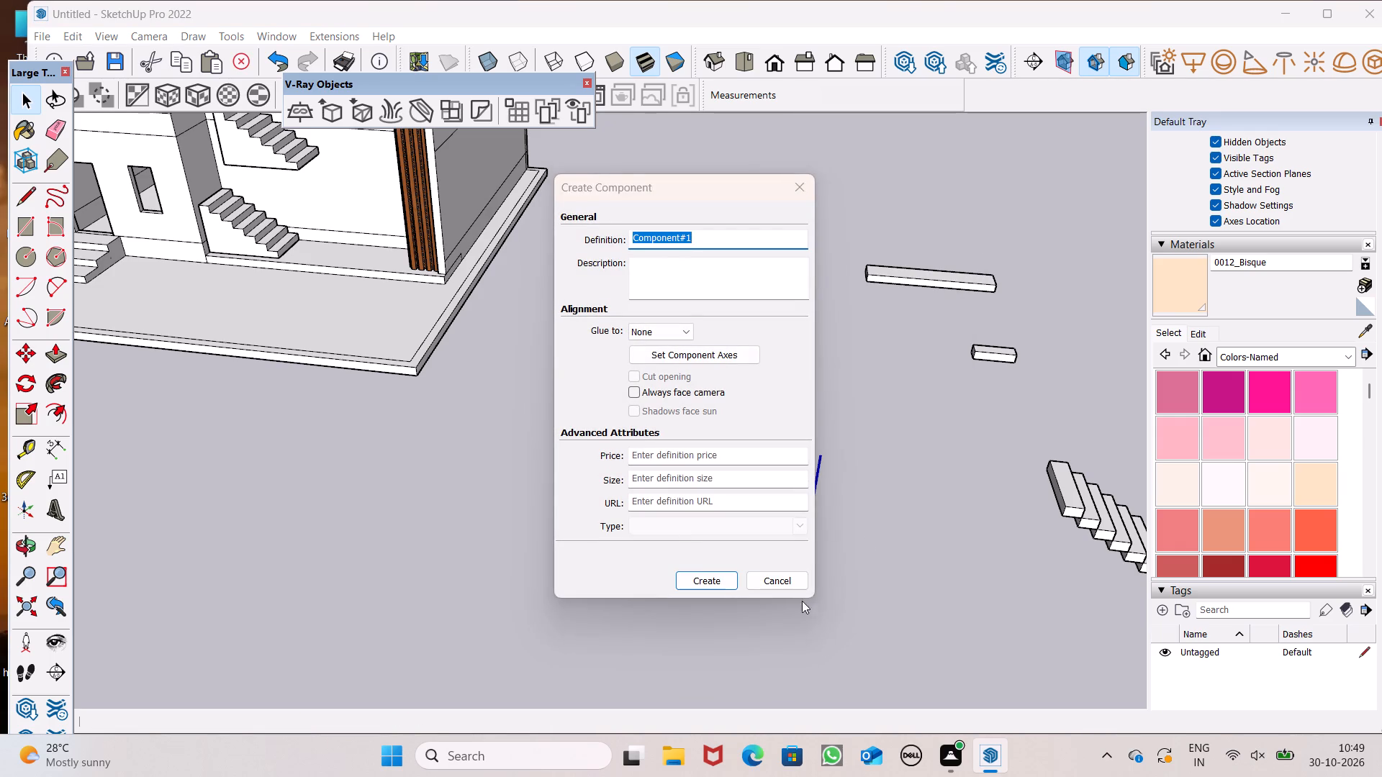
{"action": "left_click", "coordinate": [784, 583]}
Explode the separated step block's group into plain geometry.
{"action": "right_click", "coordinate": [805, 479]}
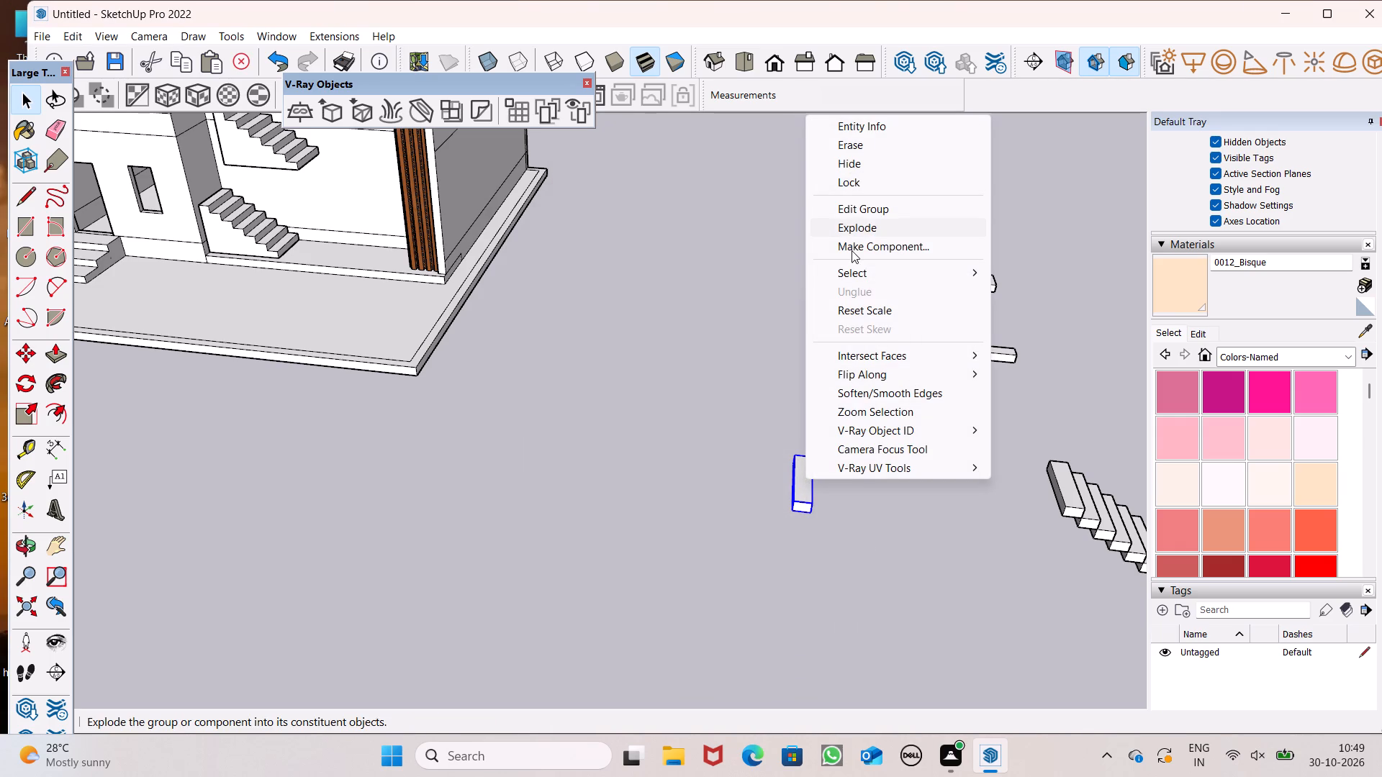
{"action": "left_click", "coordinate": [846, 228]}
{"action": "left_click", "coordinate": [692, 355]}
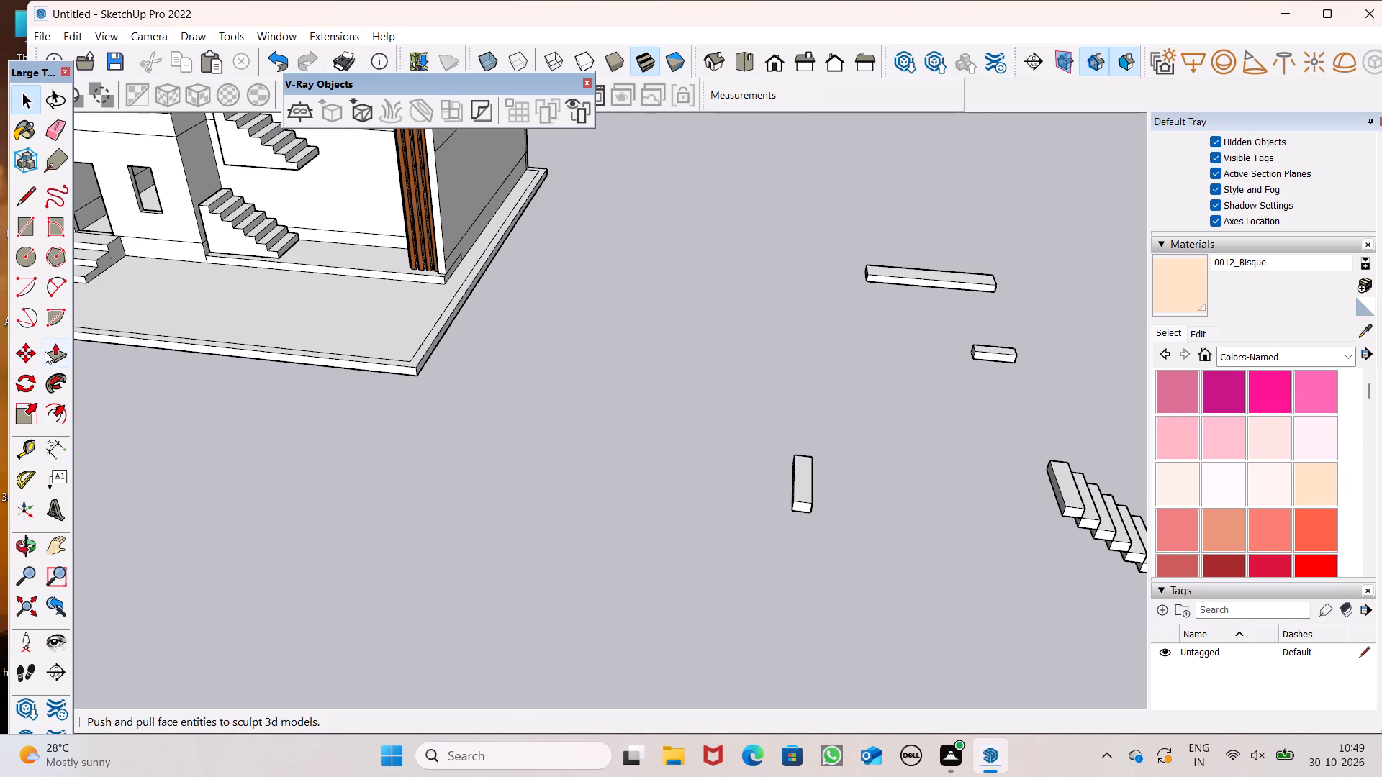
Pull the separated block's long side face out about 4' 4" with Push/Pull to form a landing slab.
{"action": "left_click", "coordinate": [51, 347]}
{"action": "middle_click_drag", "start_coordinate": [800, 590], "coordinate": [983, 586]}
{"action": "scroll", "coordinate": [1013, 499], "scroll_direction": "down", "scroll_amount": 1}
{"action": "scroll", "coordinate": [1013, 494], "scroll_direction": "up", "scroll_amount": 3}
{"action": "scroll", "coordinate": [985, 457], "scroll_direction": "down", "scroll_amount": 1}
{"action": "scroll", "coordinate": [978, 447], "scroll_direction": "up", "scroll_amount": 2}
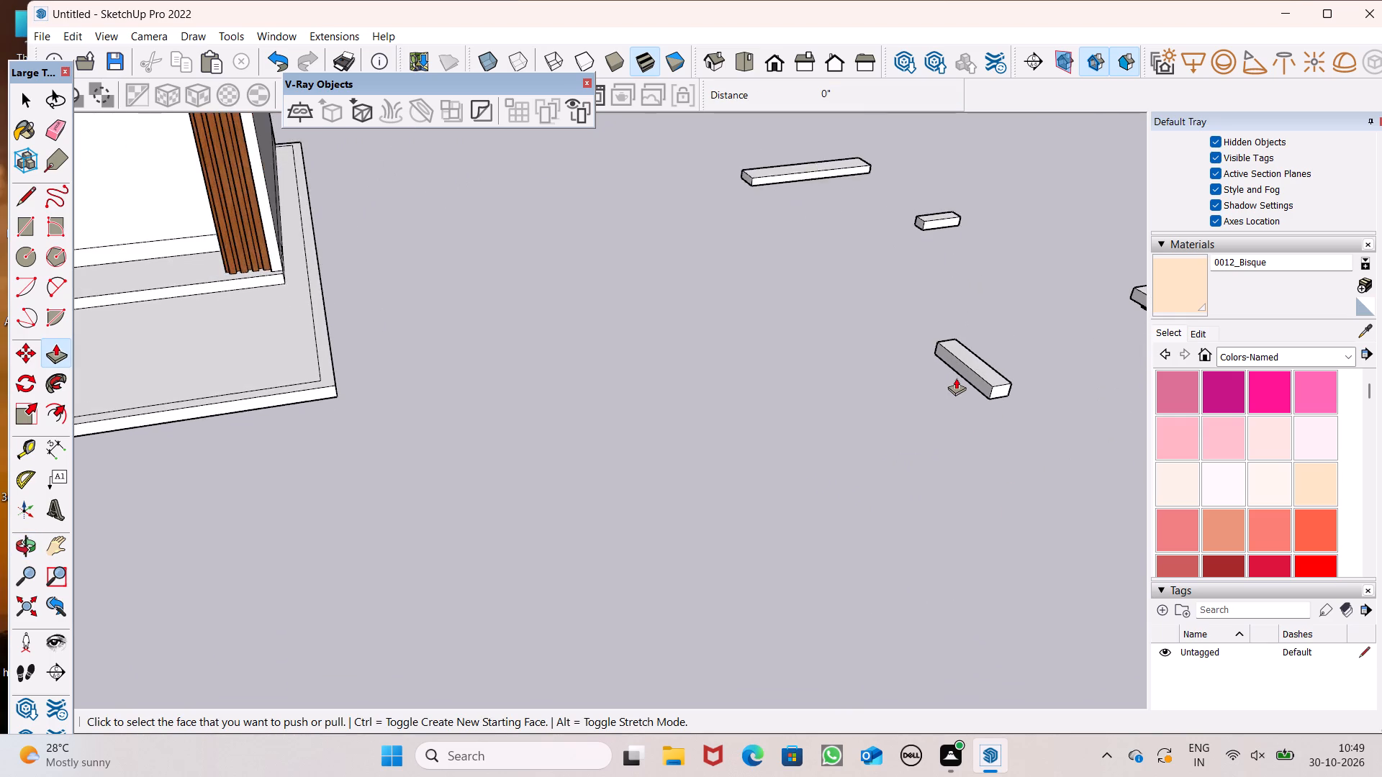
{"action": "scroll", "coordinate": [956, 376], "scroll_direction": "up", "scroll_amount": 7}
{"action": "left_click_drag", "start_coordinate": [985, 371], "coordinate": [783, 494]}
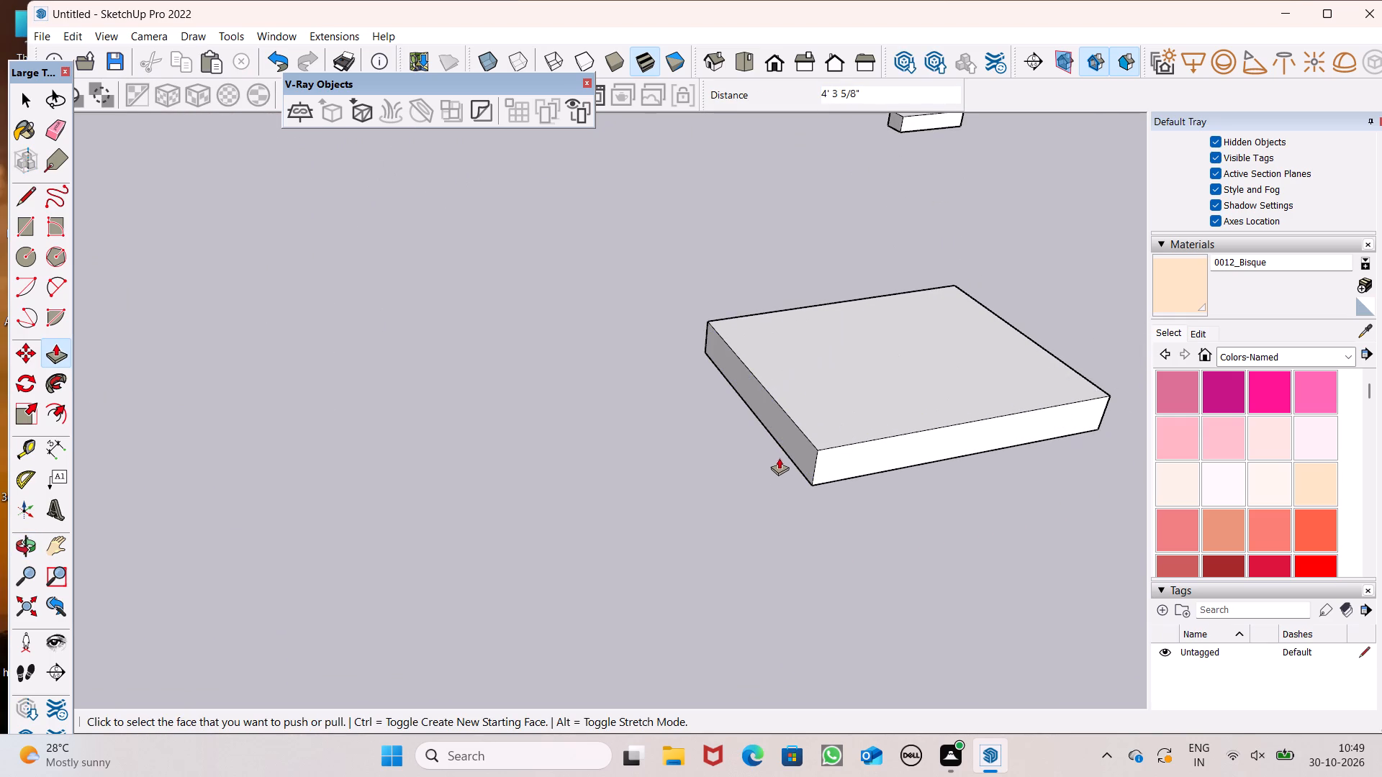
Narrow the landing slab by pushing its long side face back about 2' 7", and pull it out again slightly.
{"action": "left_click_drag", "start_coordinate": [789, 450], "coordinate": [929, 423]}
{"action": "scroll", "coordinate": [774, 448], "scroll_direction": "down", "scroll_amount": 5}
{"action": "middle_click_drag", "start_coordinate": [765, 486], "coordinate": [459, 549]}
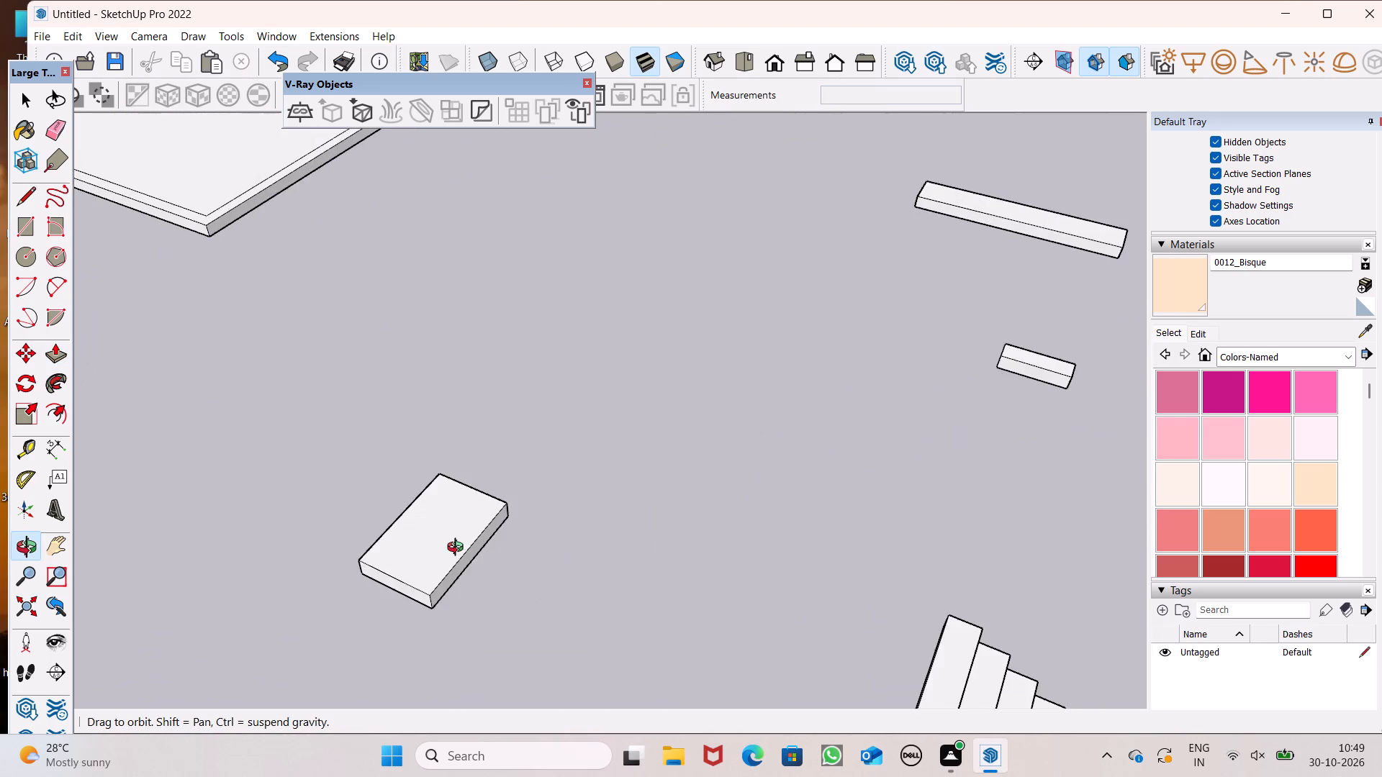
{"action": "middle_click_drag", "start_coordinate": [459, 549], "coordinate": [705, 498]}
{"action": "scroll", "coordinate": [756, 496], "scroll_direction": "up", "scroll_amount": 4}
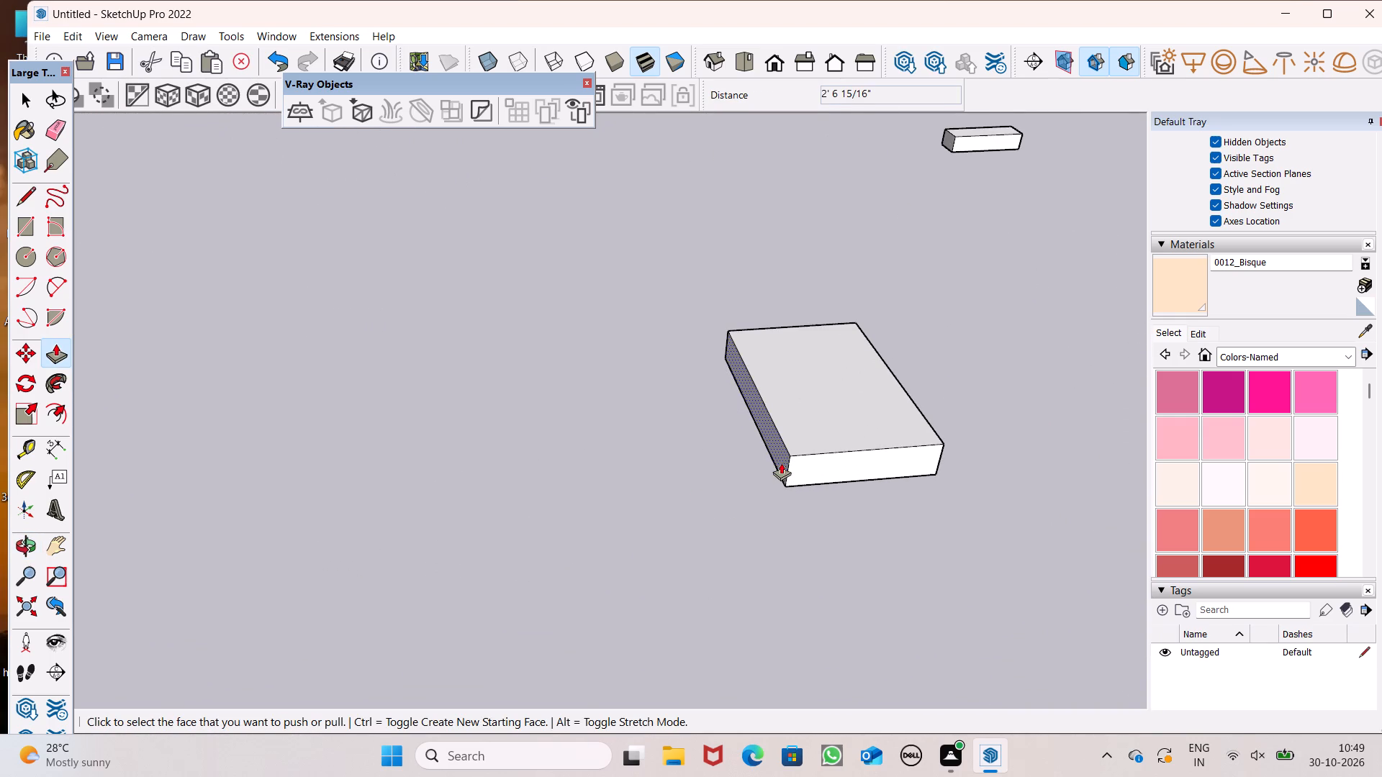
{"action": "left_click_drag", "start_coordinate": [781, 463], "coordinate": [767, 467]}
{"action": "key", "text": "space"}
Group all the faces and edges of the landing slab.
{"action": "scroll", "coordinate": [590, 506], "scroll_direction": "down", "scroll_amount": 5}
{"action": "middle_click_drag", "start_coordinate": [629, 532], "coordinate": [558, 558]}
{"action": "scroll", "coordinate": [558, 558], "scroll_direction": "up", "scroll_amount": 1}
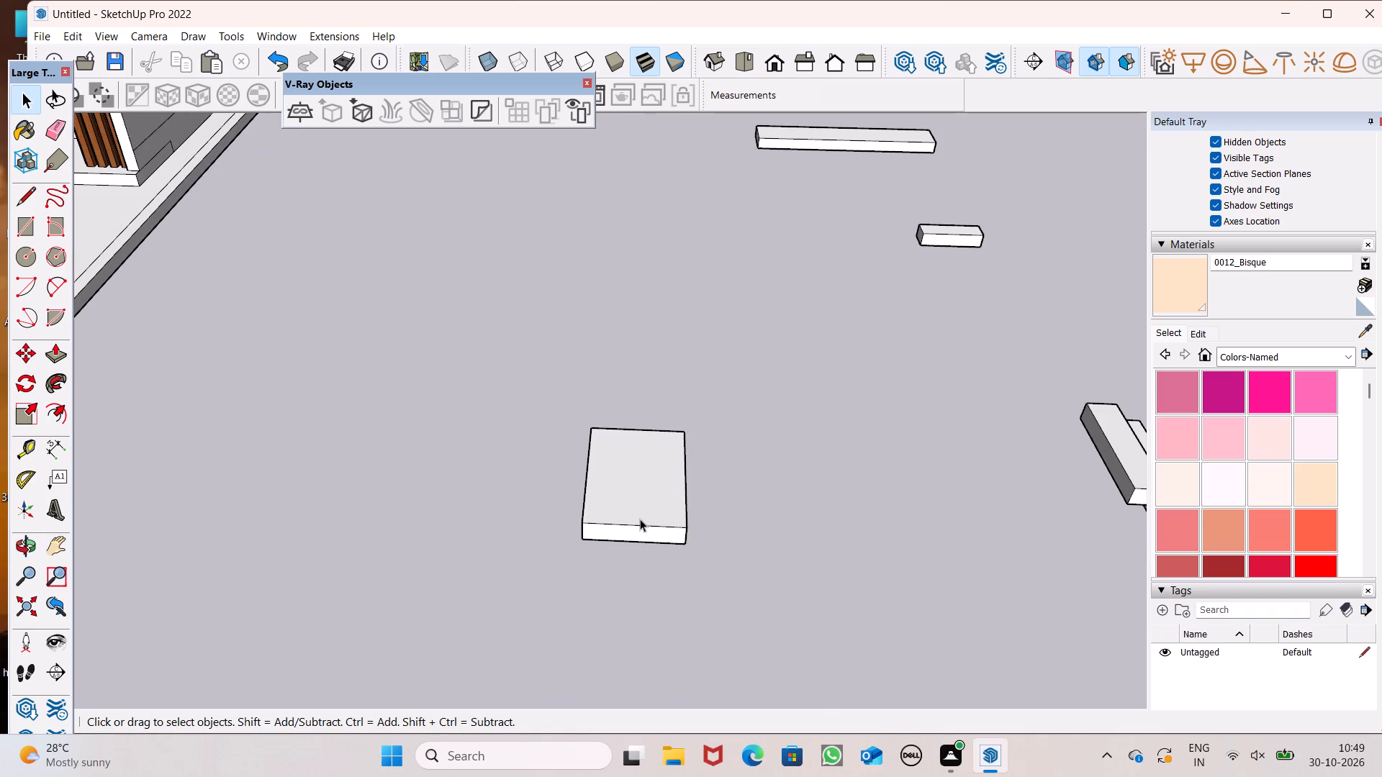
{"action": "triple_click", "coordinate": [640, 519]}
{"action": "right_click", "coordinate": [640, 519]}
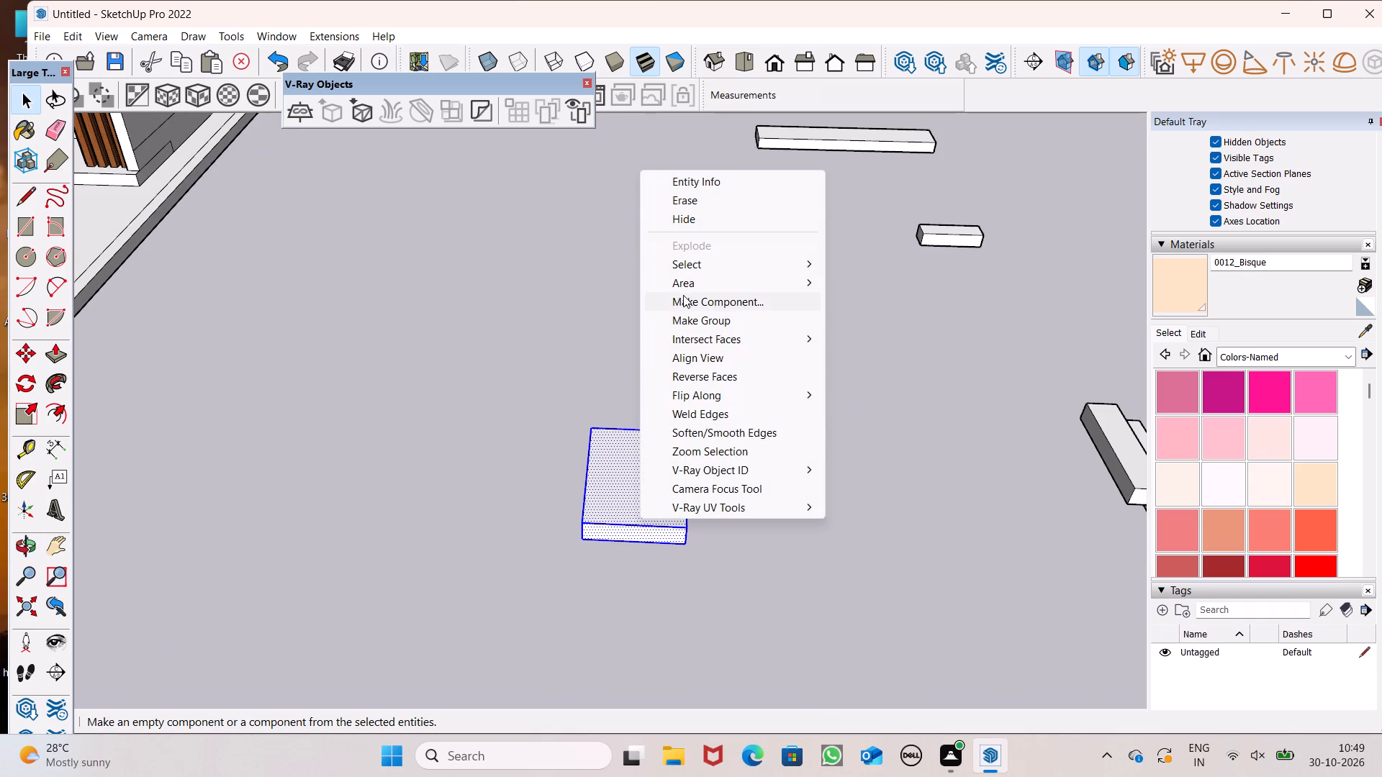
{"action": "left_click", "coordinate": [691, 324]}
Move the landing slab by its front bottom corner onto the projecting wall, beside the upper flight's top.
{"action": "scroll", "coordinate": [793, 502], "scroll_direction": "down", "scroll_amount": 6}
{"action": "scroll", "coordinate": [820, 568], "scroll_direction": "down", "scroll_amount": 10}
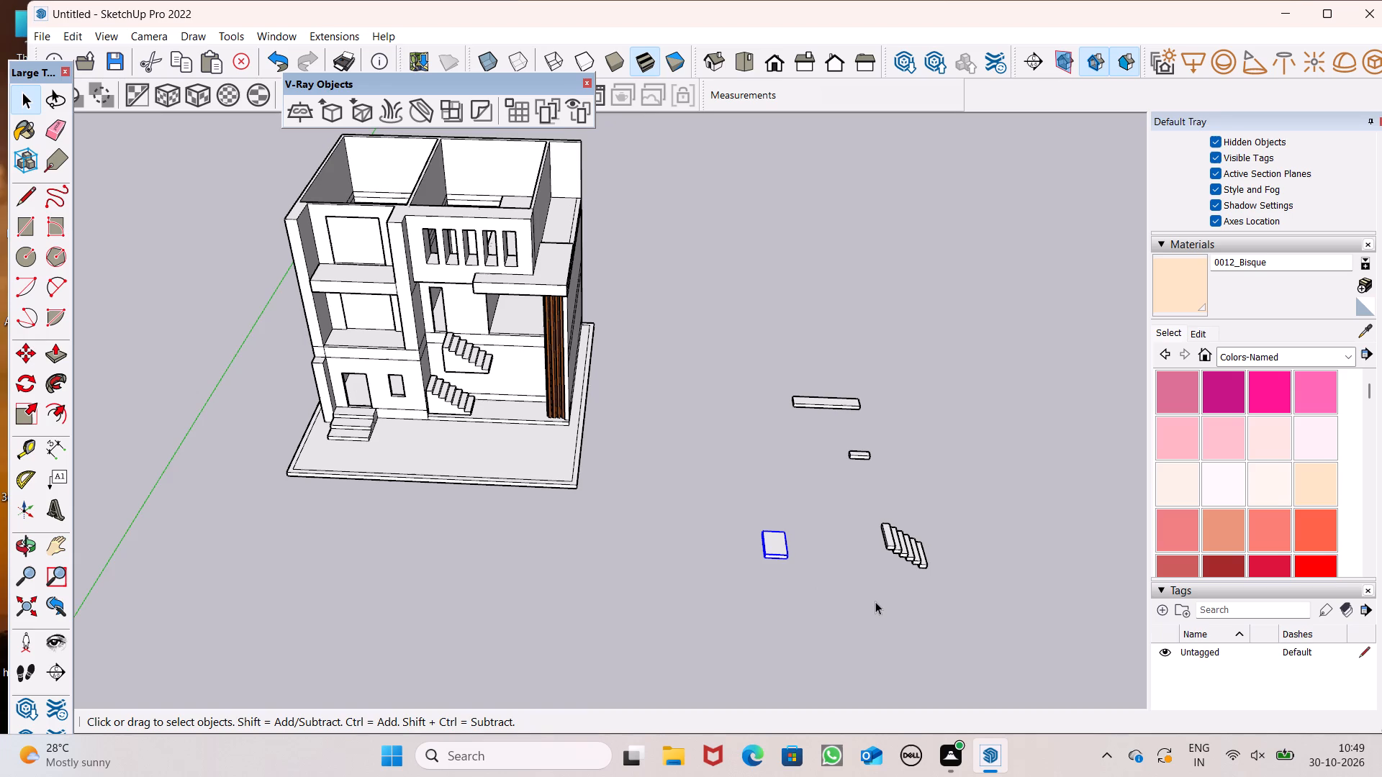
{"action": "key", "text": "m"}
{"action": "key", "text": "Return"}
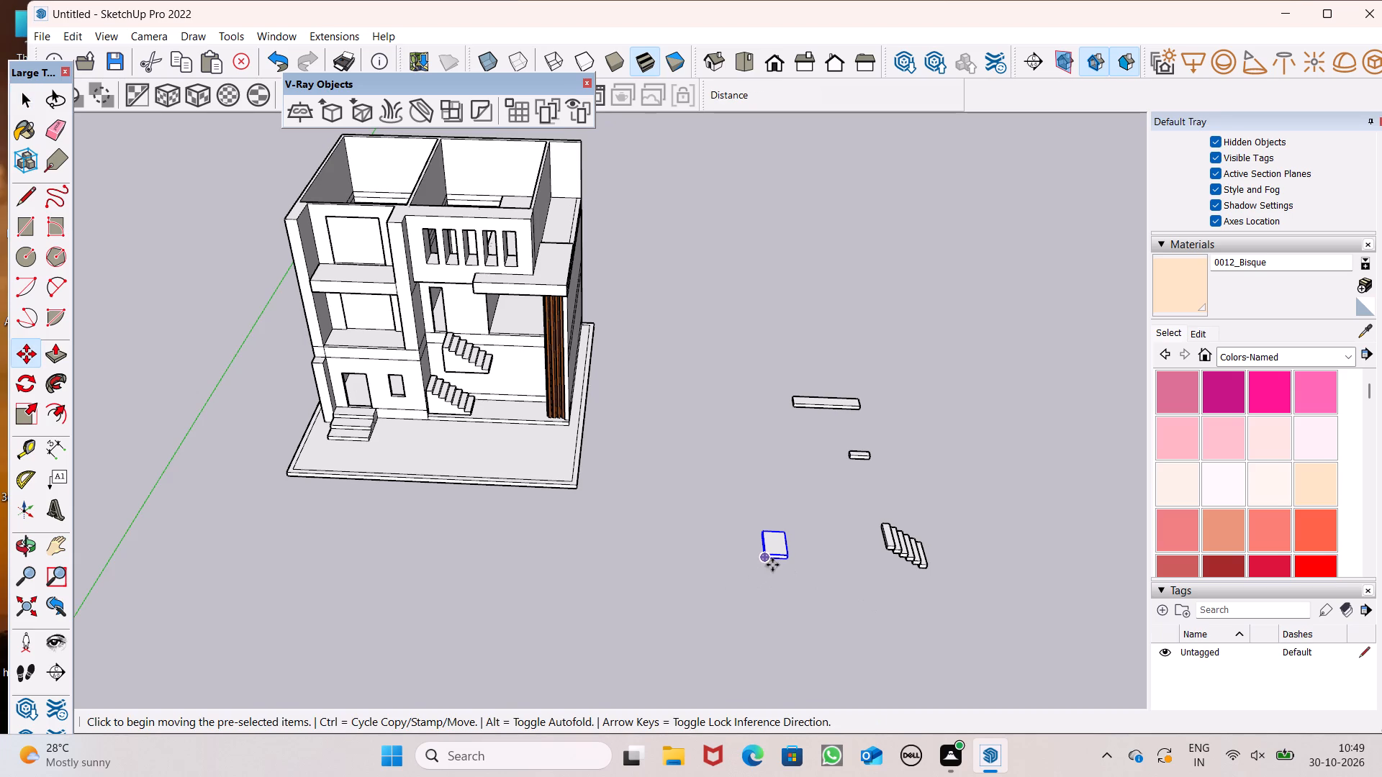
{"action": "left_click_drag", "start_coordinate": [772, 565], "coordinate": [424, 353]}
Reposition the landing slab by its front bottom corner in the gap between the projecting wall and the upper flight.
{"action": "scroll", "coordinate": [427, 331], "scroll_direction": "up", "scroll_amount": 19}
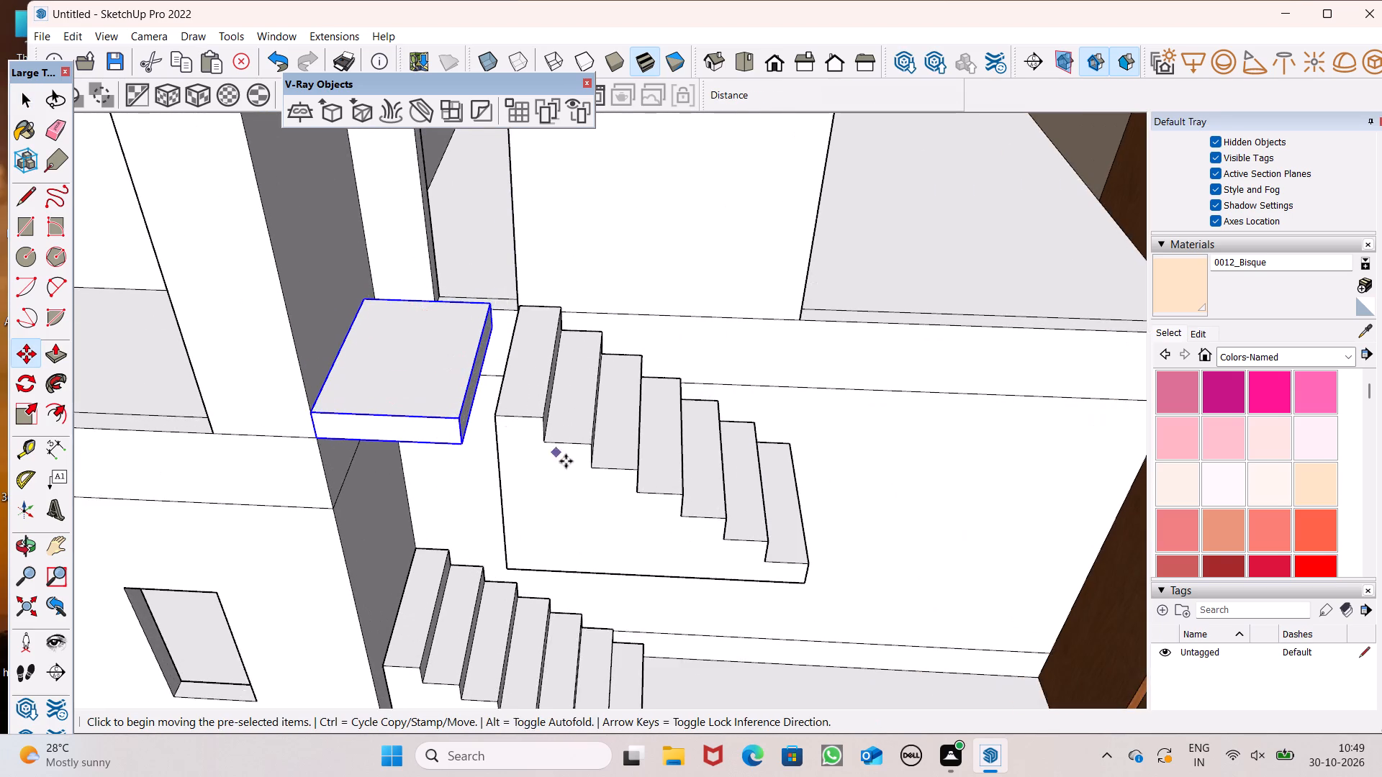
{"action": "middle_click_drag", "start_coordinate": [557, 462], "coordinate": [458, 411]}
{"action": "scroll", "coordinate": [554, 462], "scroll_direction": "up", "scroll_amount": 1}
{"action": "scroll", "coordinate": [400, 396], "scroll_direction": "up", "scroll_amount": 6}
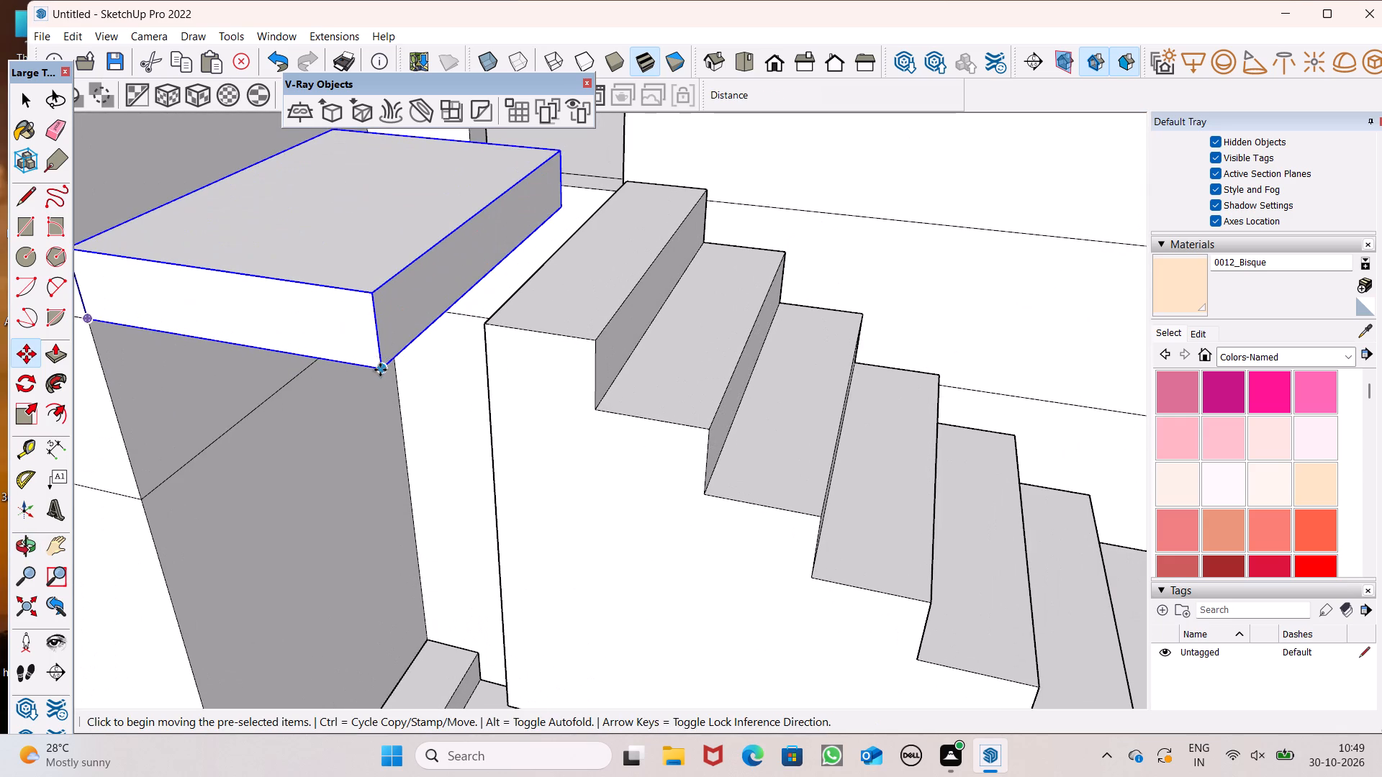
{"action": "left_click_drag", "start_coordinate": [380, 370], "coordinate": [412, 391]}
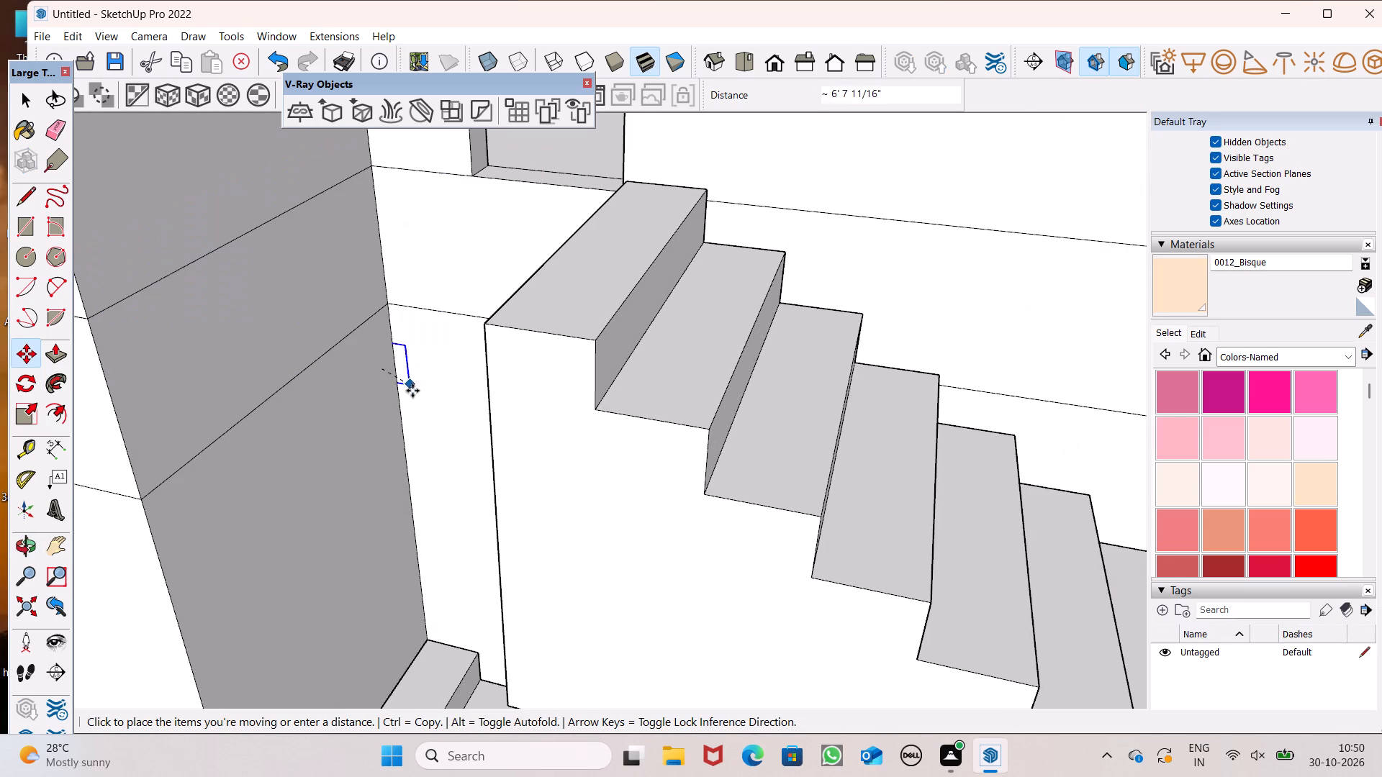
{"action": "left_click_drag", "start_coordinate": [412, 391], "coordinate": [412, 366]}
Lower the landing slab by its bottom corner along the projecting wall, to just below the upper flight's top step.
{"action": "scroll", "coordinate": [546, 353], "scroll_direction": "down", "scroll_amount": 5}
{"action": "middle_click_drag", "start_coordinate": [547, 363], "coordinate": [674, 277]}
{"action": "middle_click_drag", "start_coordinate": [351, 325], "coordinate": [446, 294]}
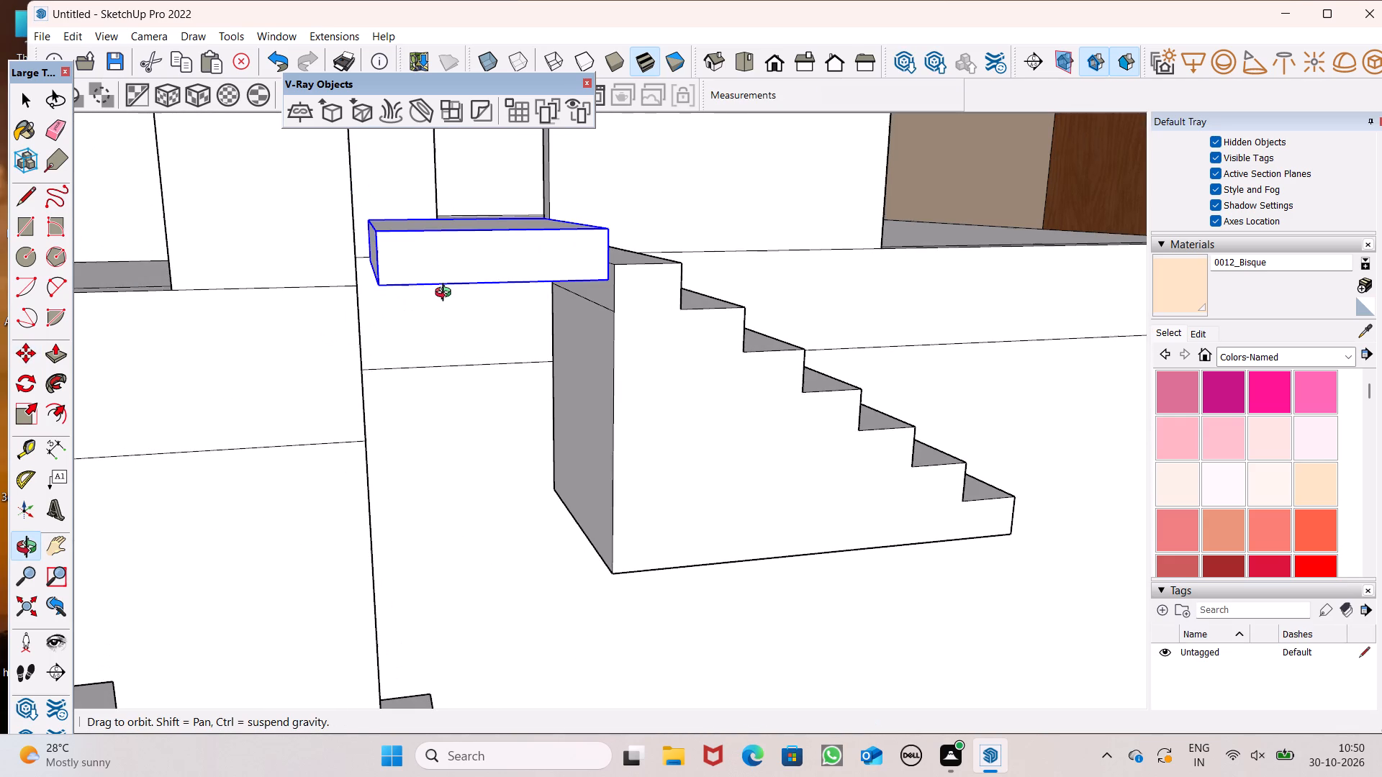
{"action": "middle_click_drag", "start_coordinate": [446, 294], "coordinate": [400, 299]}
{"action": "scroll", "coordinate": [348, 269], "scroll_direction": "up", "scroll_amount": 7}
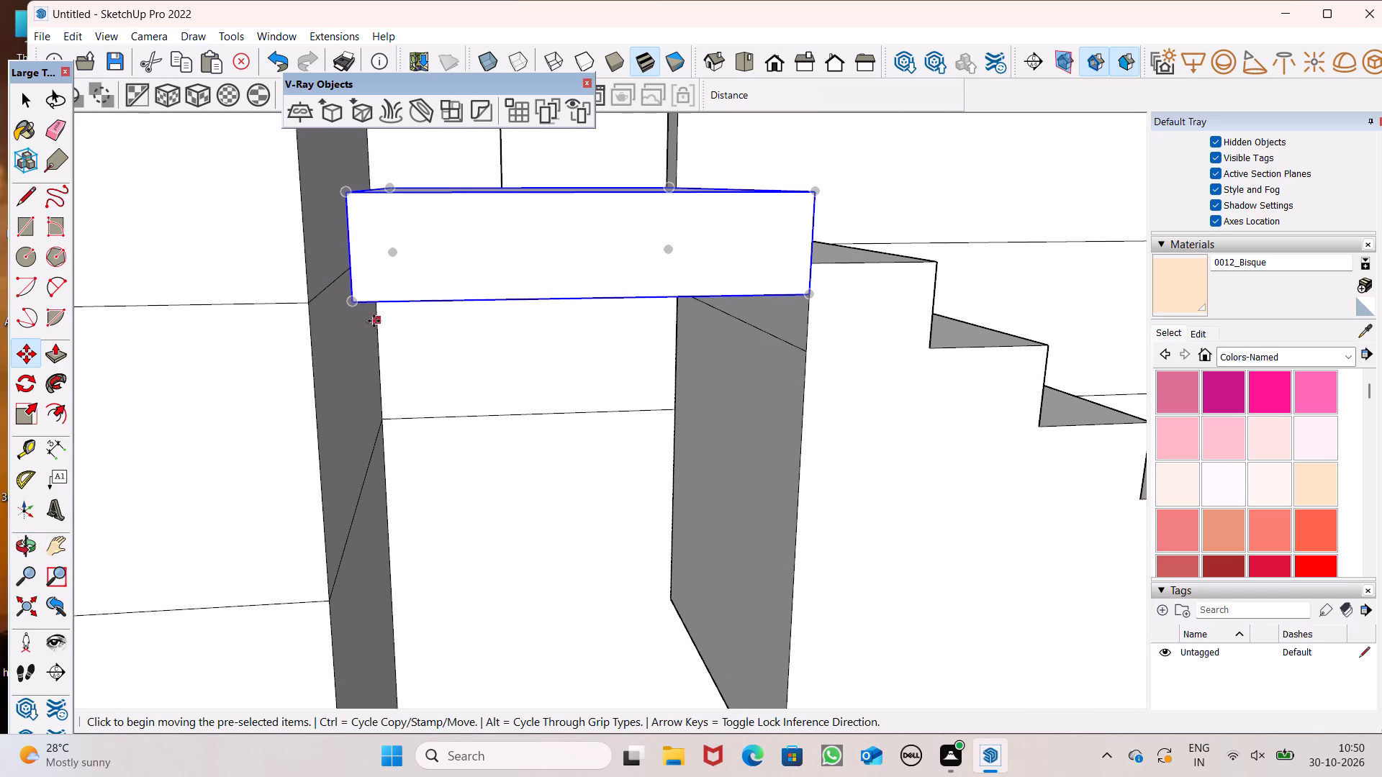
{"action": "left_click_drag", "start_coordinate": [357, 306], "coordinate": [317, 400]}
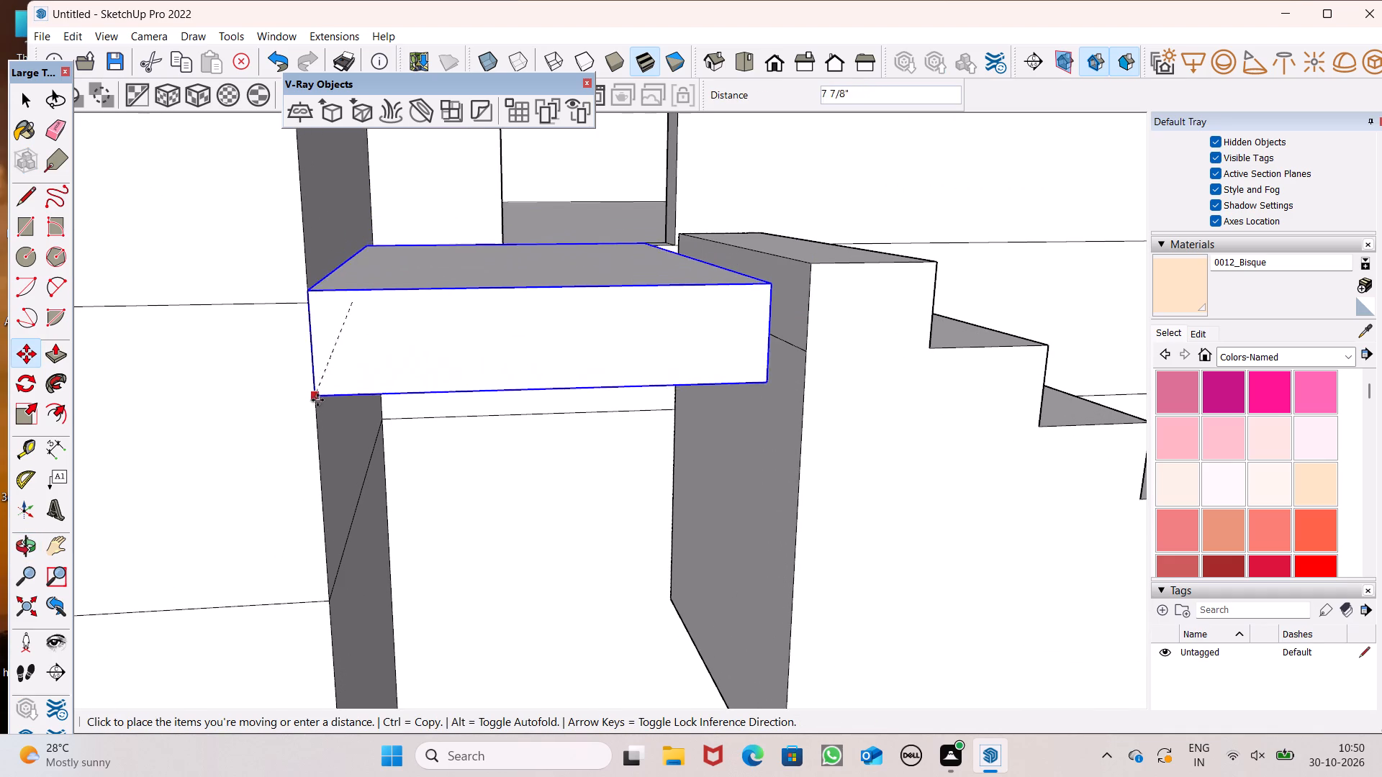
{"action": "left_click_drag", "start_coordinate": [317, 400], "coordinate": [330, 443]}
Snap the landing slab's front top corner to the projecting wall's front edge at the floor line.
{"action": "middle_click_drag", "start_coordinate": [299, 380], "coordinate": [332, 447]}
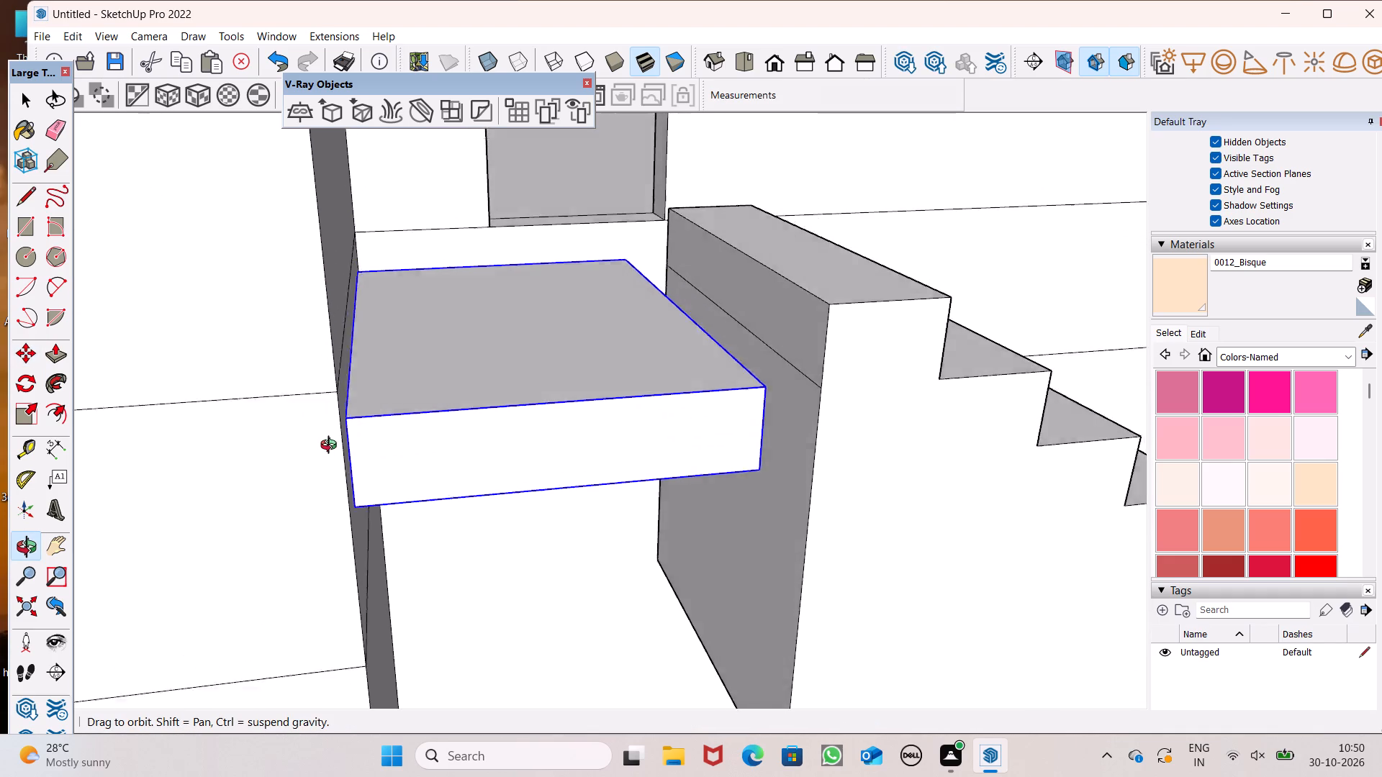
{"action": "middle_click_drag", "start_coordinate": [332, 447], "coordinate": [266, 483]}
{"action": "left_click_drag", "start_coordinate": [292, 460], "coordinate": [291, 458]}
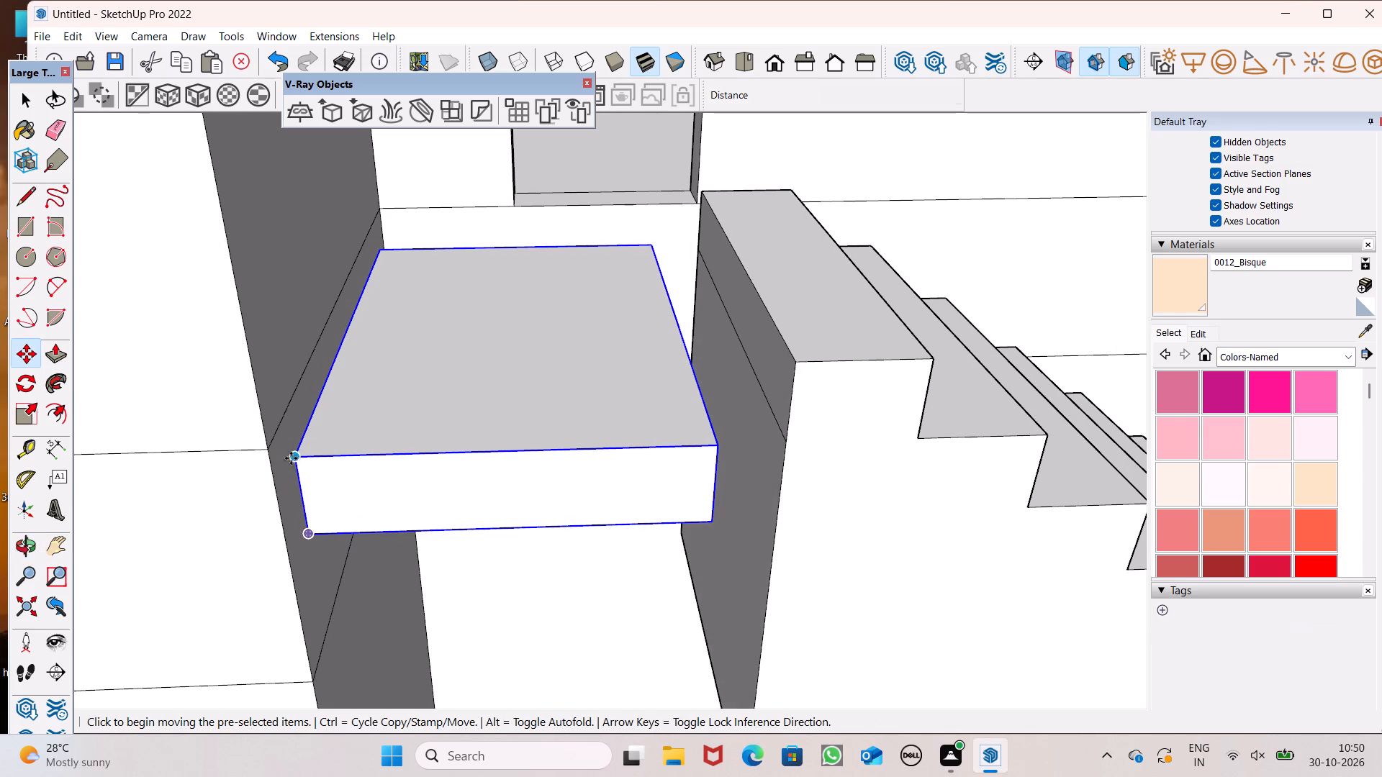
{"action": "left_click_drag", "start_coordinate": [291, 458], "coordinate": [270, 452]}
Slide the landing slab back along the projecting wall about 8" until its rear corner meets the front wall.
{"action": "scroll", "coordinate": [262, 363], "scroll_direction": "down", "scroll_amount": 6}
{"action": "middle_click_drag", "start_coordinate": [298, 406], "coordinate": [171, 340]}
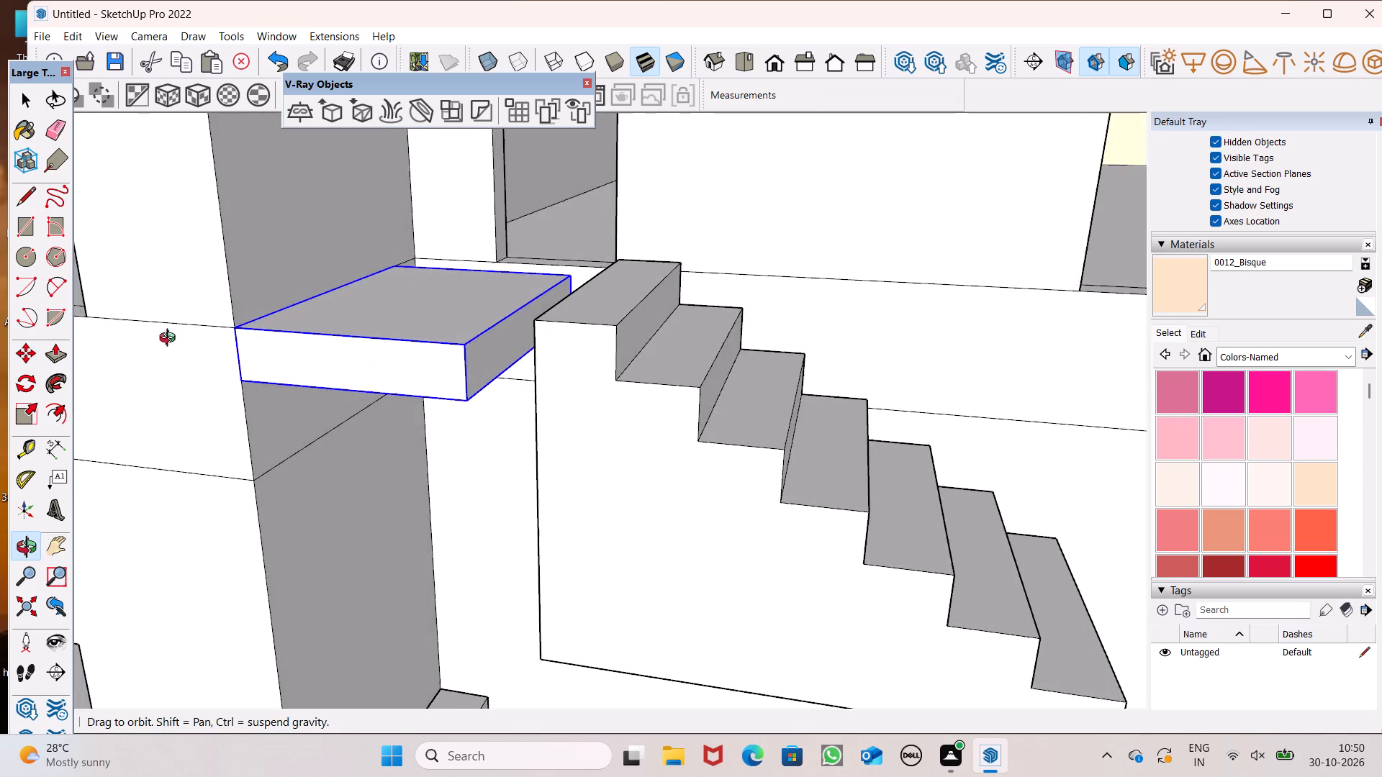
{"action": "middle_click_drag", "start_coordinate": [171, 340], "coordinate": [153, 563]}
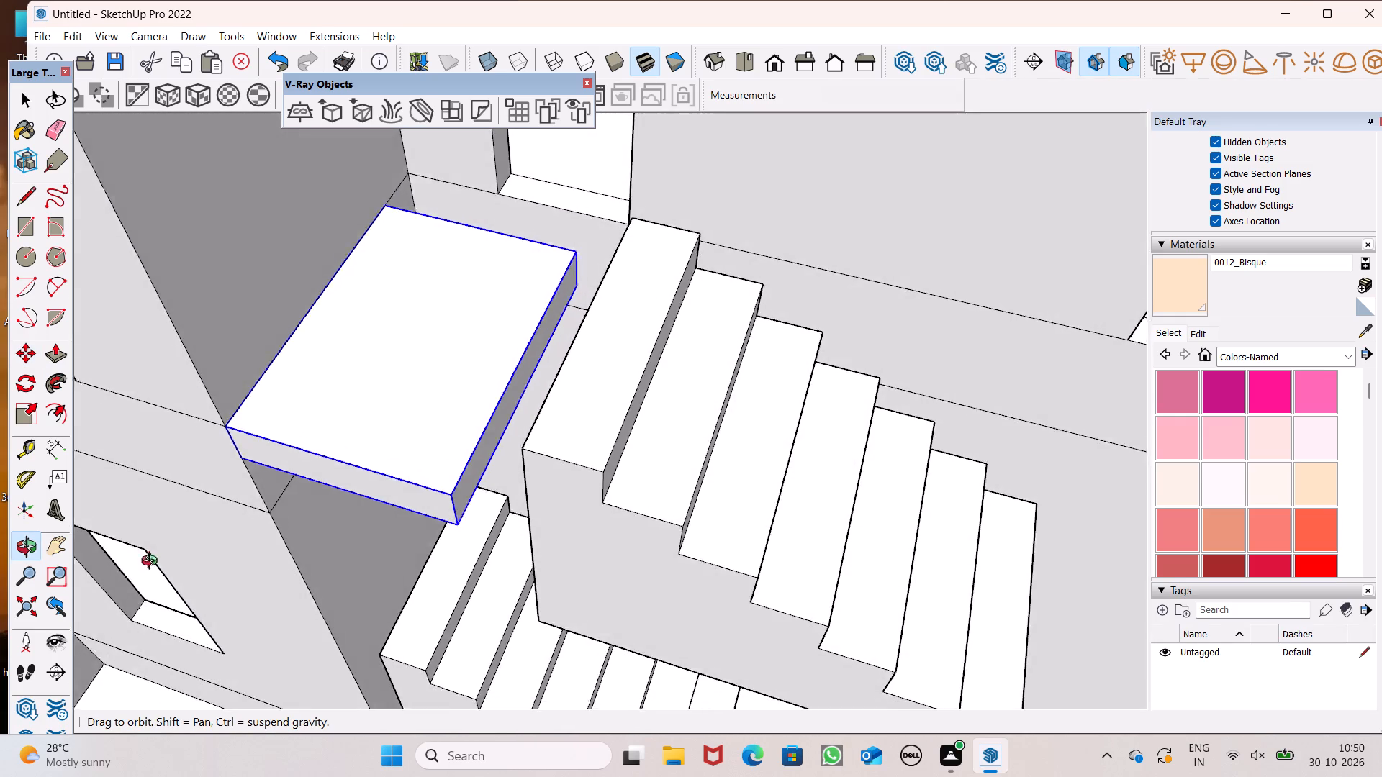
{"action": "middle_click_drag", "start_coordinate": [153, 563], "coordinate": [160, 556]}
{"action": "scroll", "coordinate": [286, 276], "scroll_direction": "up", "scroll_amount": 6}
{"action": "left_click_drag", "start_coordinate": [411, 183], "coordinate": [444, 146]}
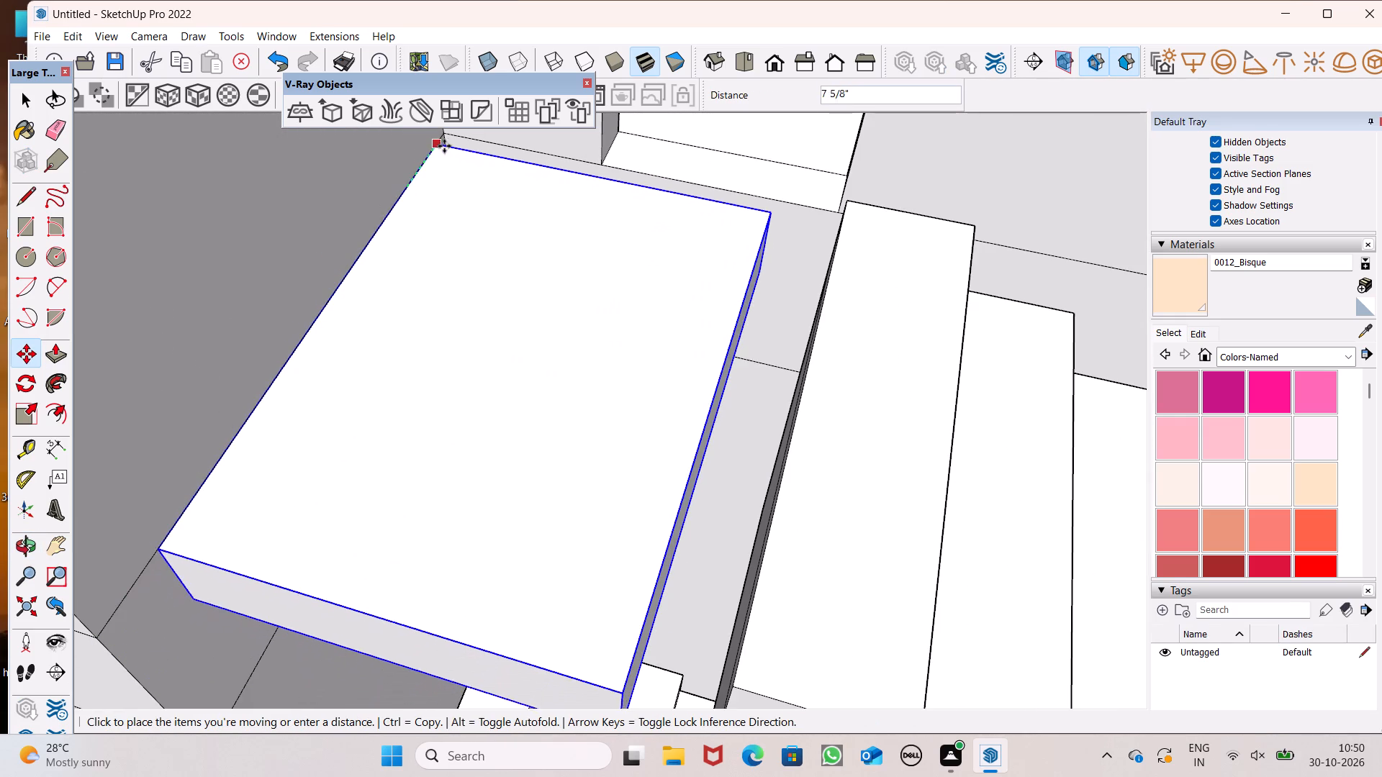
{"action": "left_click_drag", "start_coordinate": [444, 146], "coordinate": [448, 138]}
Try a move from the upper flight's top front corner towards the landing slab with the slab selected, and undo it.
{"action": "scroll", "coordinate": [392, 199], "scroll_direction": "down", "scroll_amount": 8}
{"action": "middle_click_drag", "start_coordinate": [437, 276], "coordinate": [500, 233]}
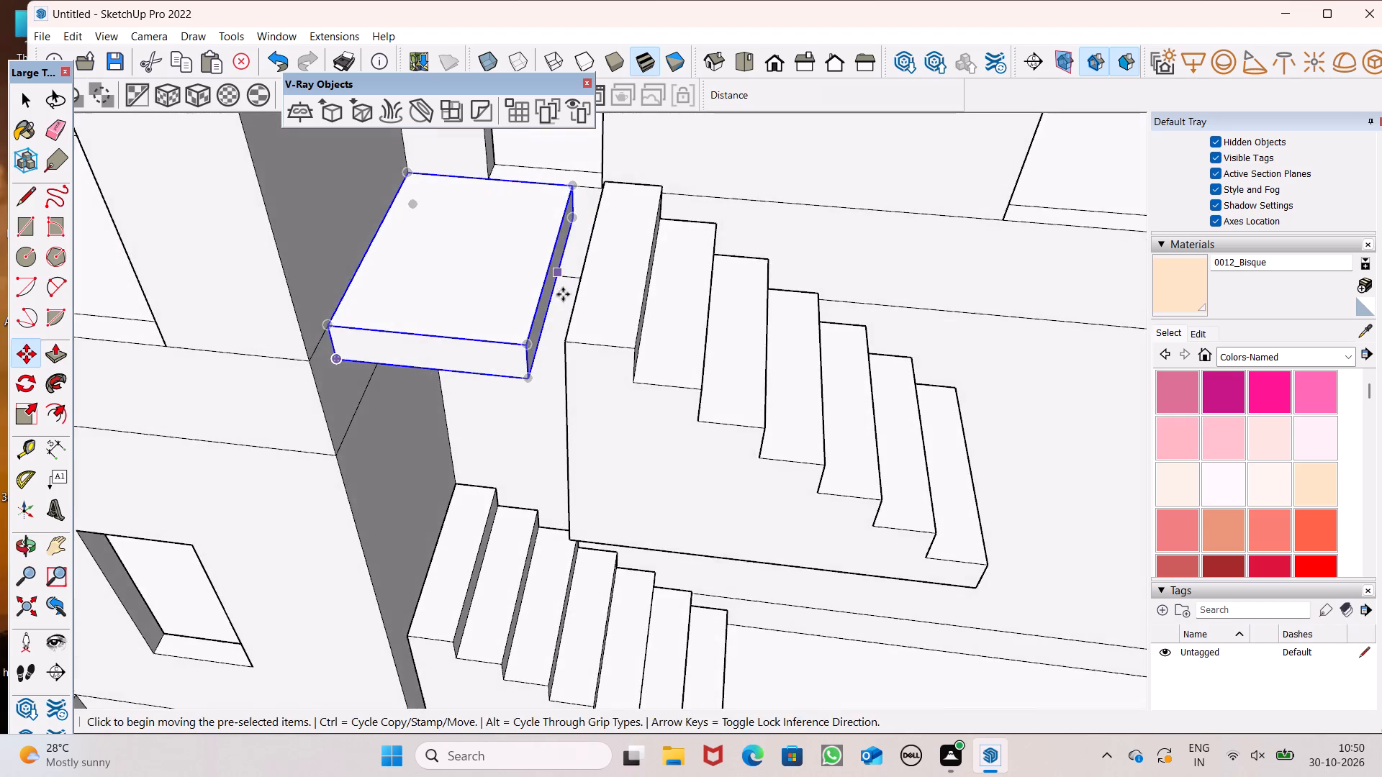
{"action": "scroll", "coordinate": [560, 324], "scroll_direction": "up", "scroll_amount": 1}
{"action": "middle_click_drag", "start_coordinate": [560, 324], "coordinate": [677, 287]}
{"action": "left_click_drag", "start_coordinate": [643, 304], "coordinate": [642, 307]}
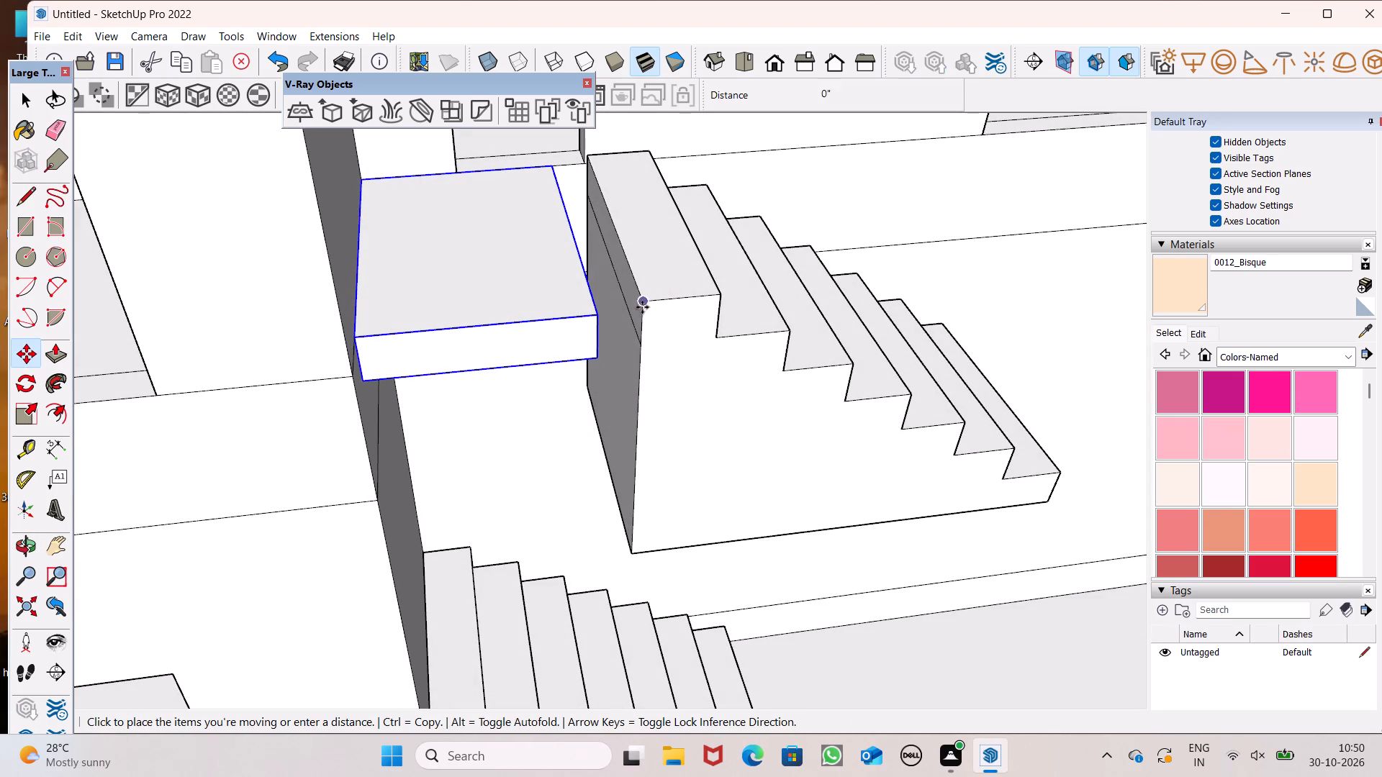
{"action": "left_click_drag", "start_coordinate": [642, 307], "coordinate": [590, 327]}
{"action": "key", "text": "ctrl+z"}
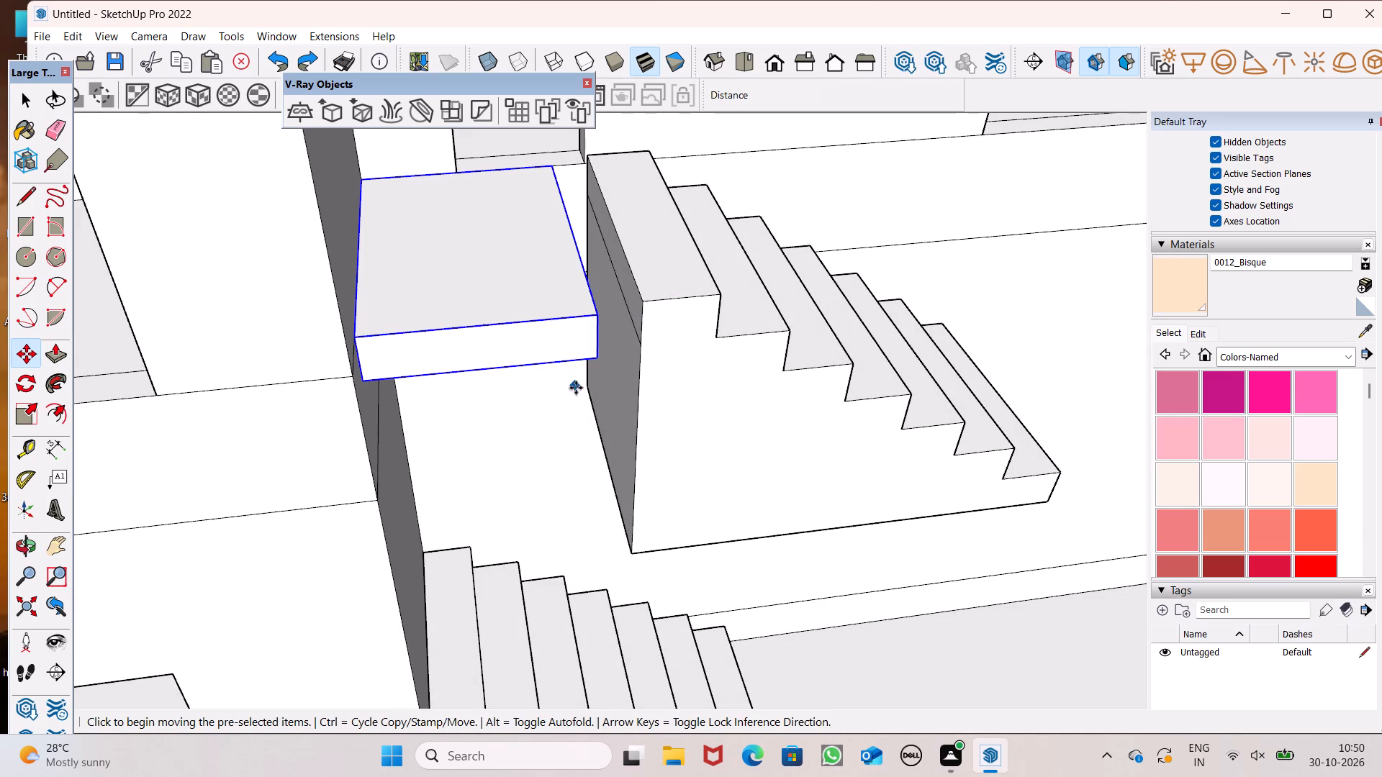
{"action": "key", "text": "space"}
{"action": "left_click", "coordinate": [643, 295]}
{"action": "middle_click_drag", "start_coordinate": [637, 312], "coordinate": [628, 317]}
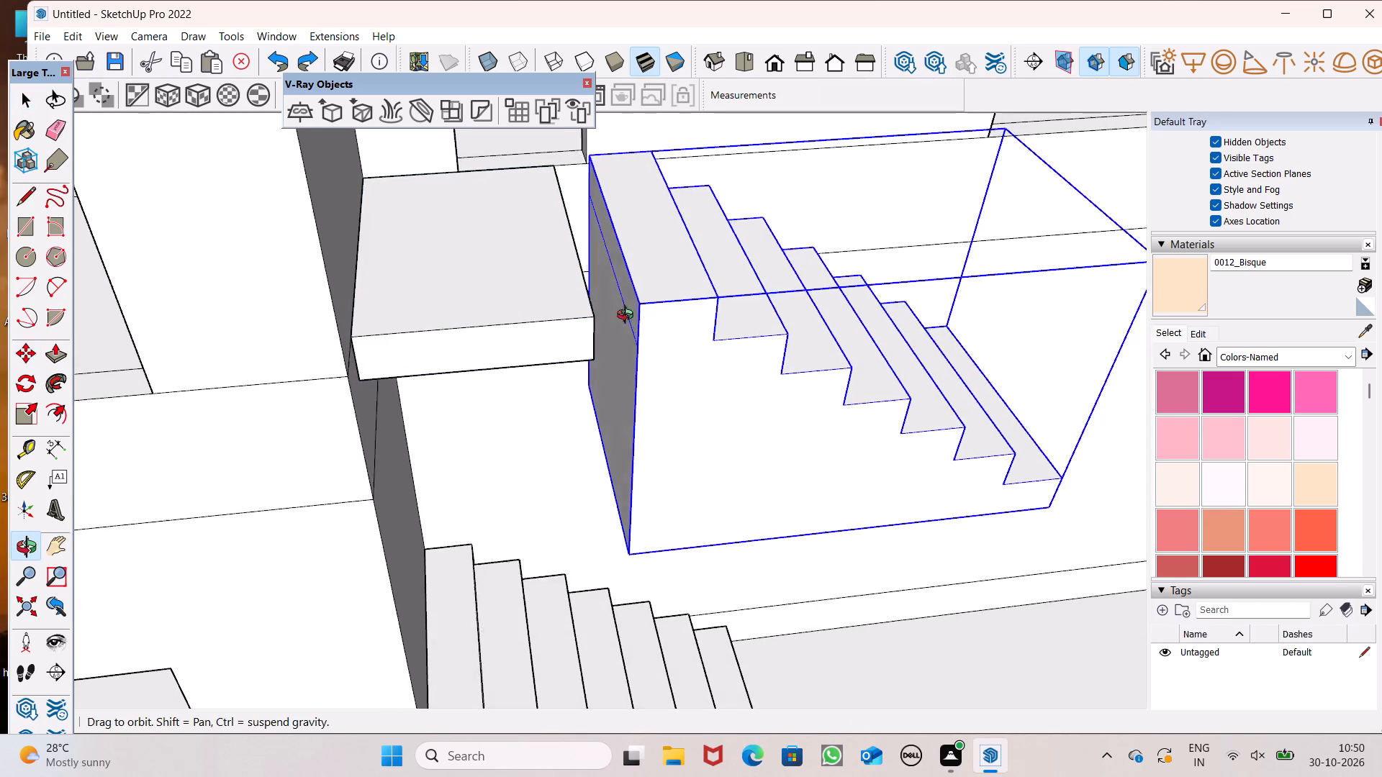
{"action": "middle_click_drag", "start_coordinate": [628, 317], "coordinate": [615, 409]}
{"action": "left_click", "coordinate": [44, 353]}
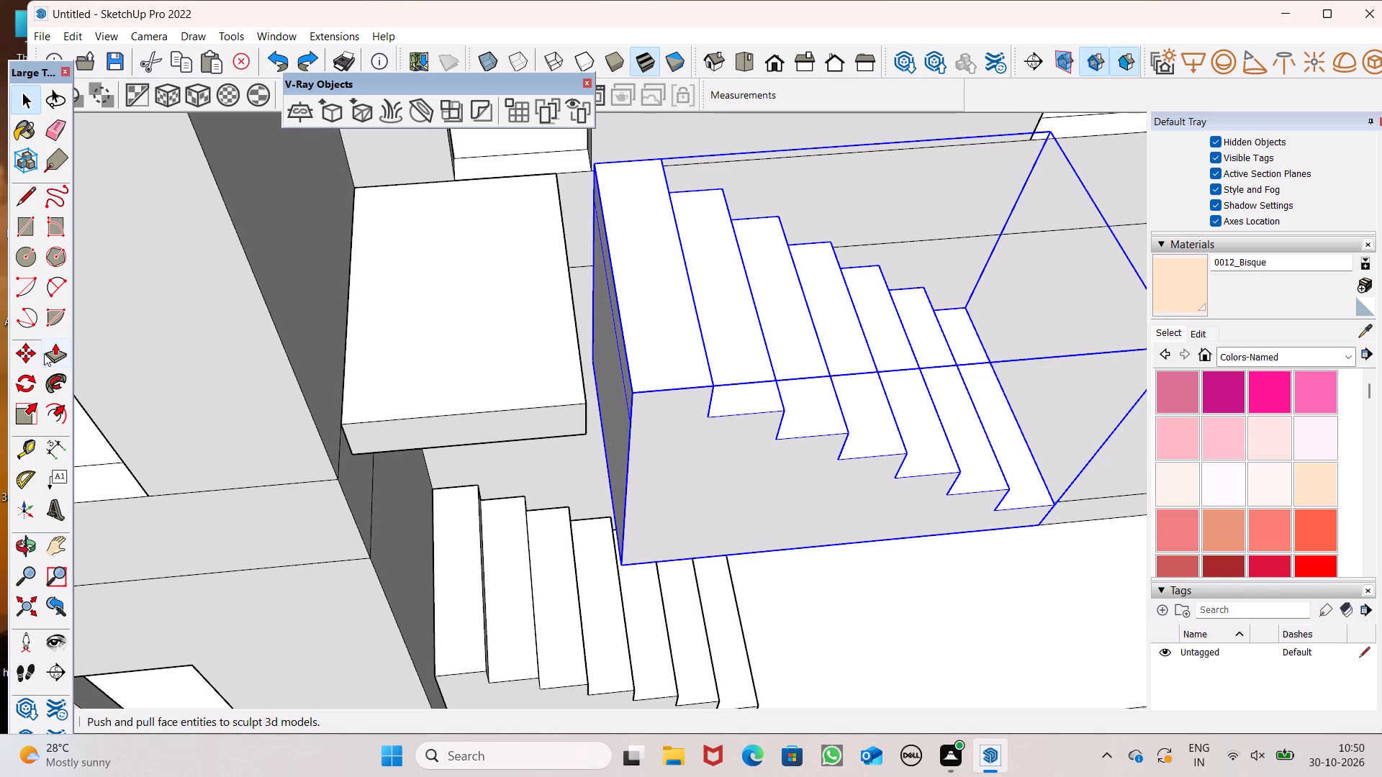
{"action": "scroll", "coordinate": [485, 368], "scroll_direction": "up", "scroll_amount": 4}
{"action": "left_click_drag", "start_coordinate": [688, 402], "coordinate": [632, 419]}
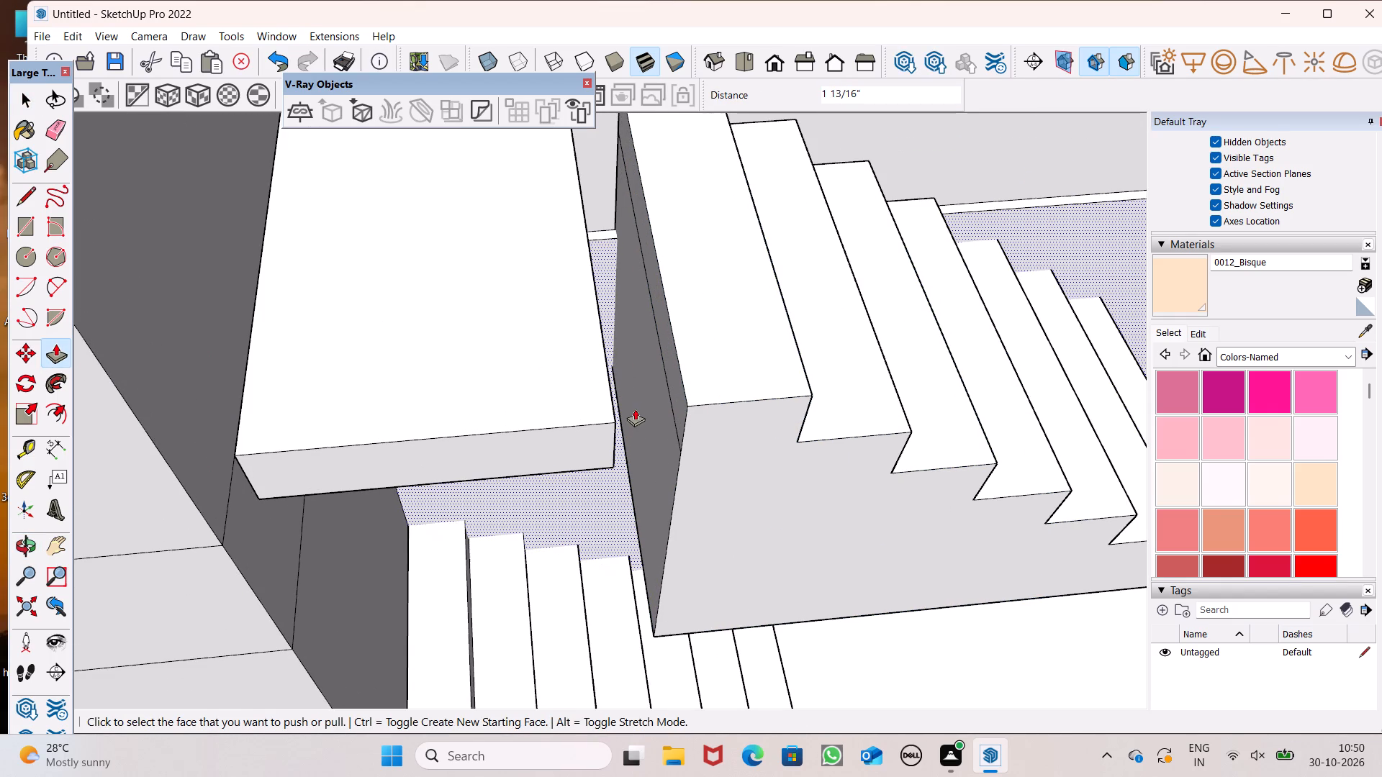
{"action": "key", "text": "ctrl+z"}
Move the upper flight by its top front corner to the landing slab's adjoining front top corner.
{"action": "key", "text": "space"}
{"action": "left_click", "coordinate": [713, 399]}
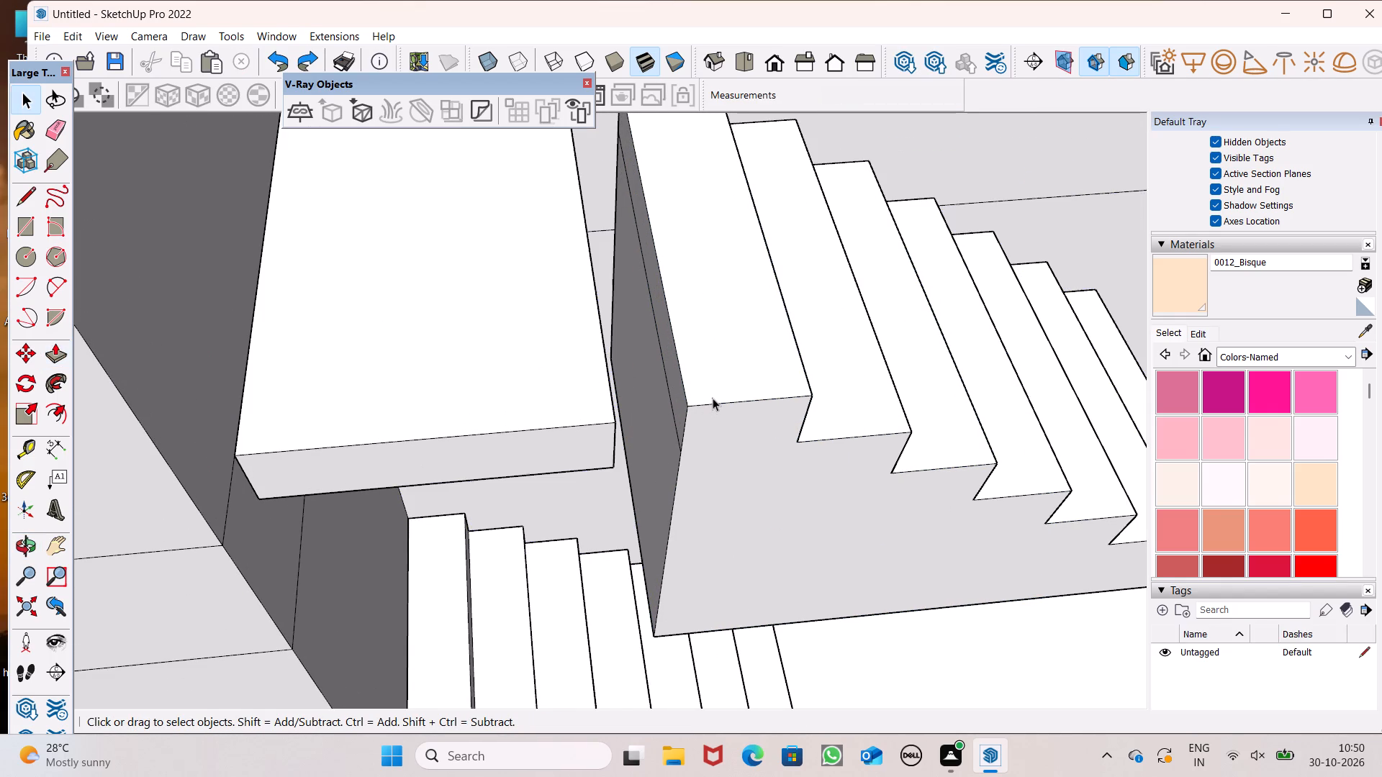
{"action": "key", "text": "m"}
{"action": "key", "text": "Return"}
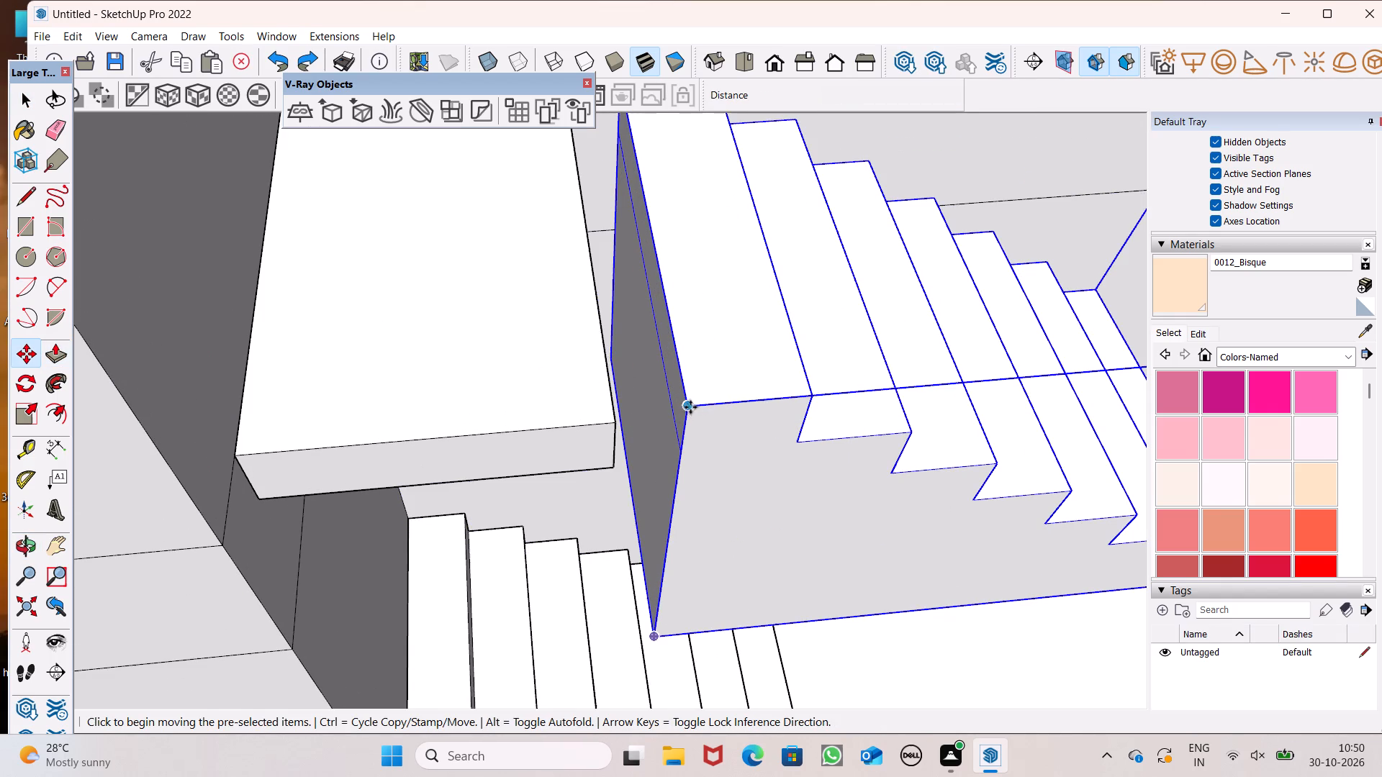
{"action": "left_click_drag", "start_coordinate": [690, 406], "coordinate": [608, 425]}
Examine how the upper flight, landing slab and lower flight line up along the house front.
{"action": "scroll", "coordinate": [493, 385], "scroll_direction": "down", "scroll_amount": 12}
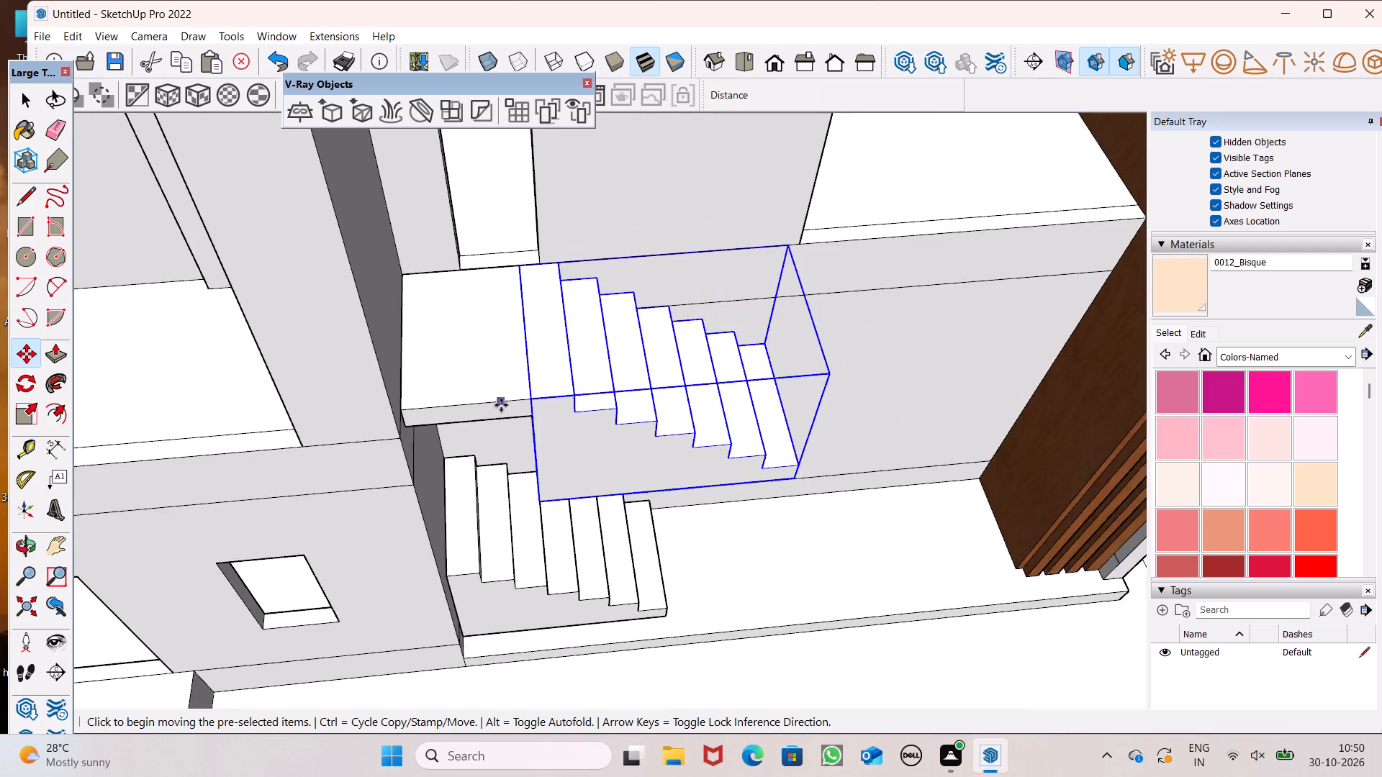
{"action": "middle_click_drag", "start_coordinate": [501, 405], "coordinate": [422, 348]}
{"action": "scroll", "coordinate": [435, 330], "scroll_direction": "down", "scroll_amount": 12}
{"action": "middle_click_drag", "start_coordinate": [436, 317], "coordinate": [442, 241]}
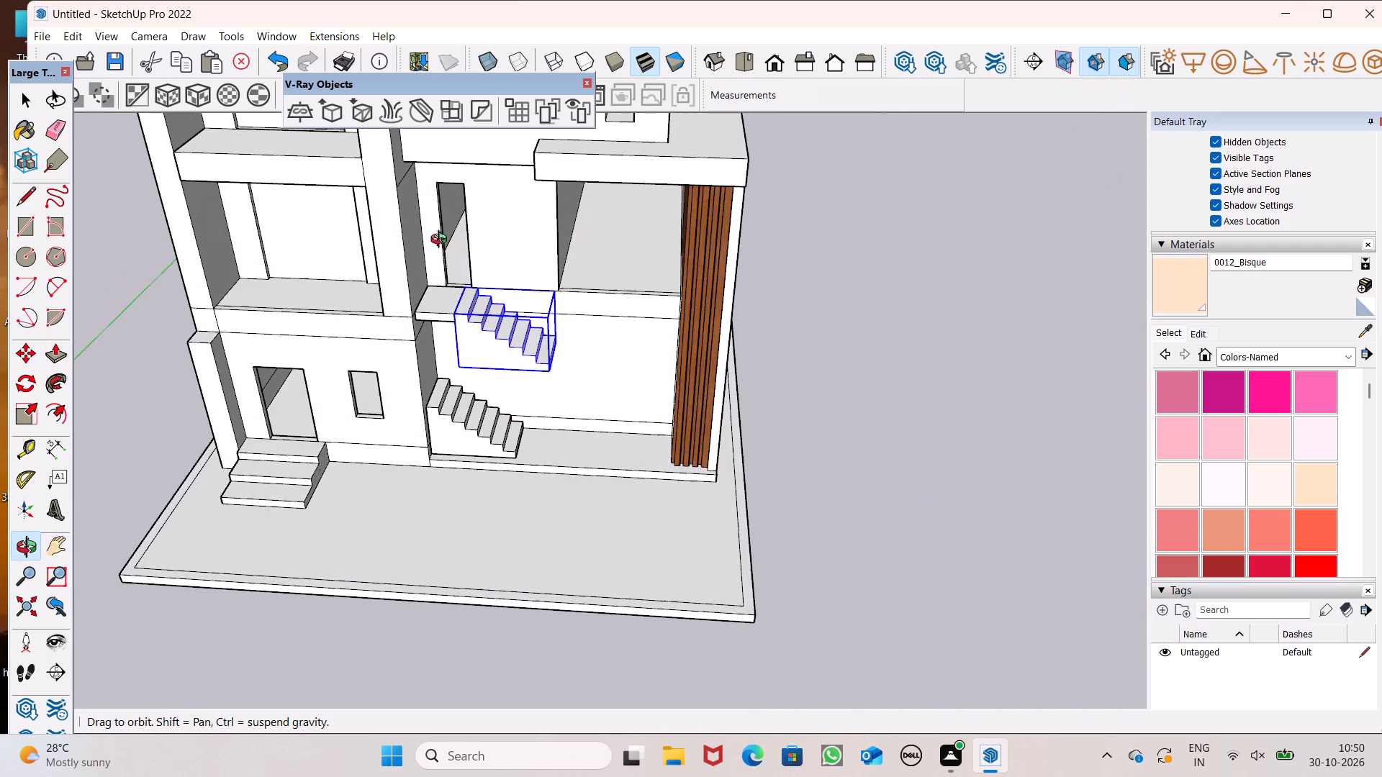
{"action": "middle_click_drag", "start_coordinate": [442, 241], "coordinate": [442, 262]}
{"action": "scroll", "coordinate": [512, 314], "scroll_direction": "down", "scroll_amount": 4}
{"action": "key", "text": "space"}
{"action": "left_click", "coordinate": [833, 432]}
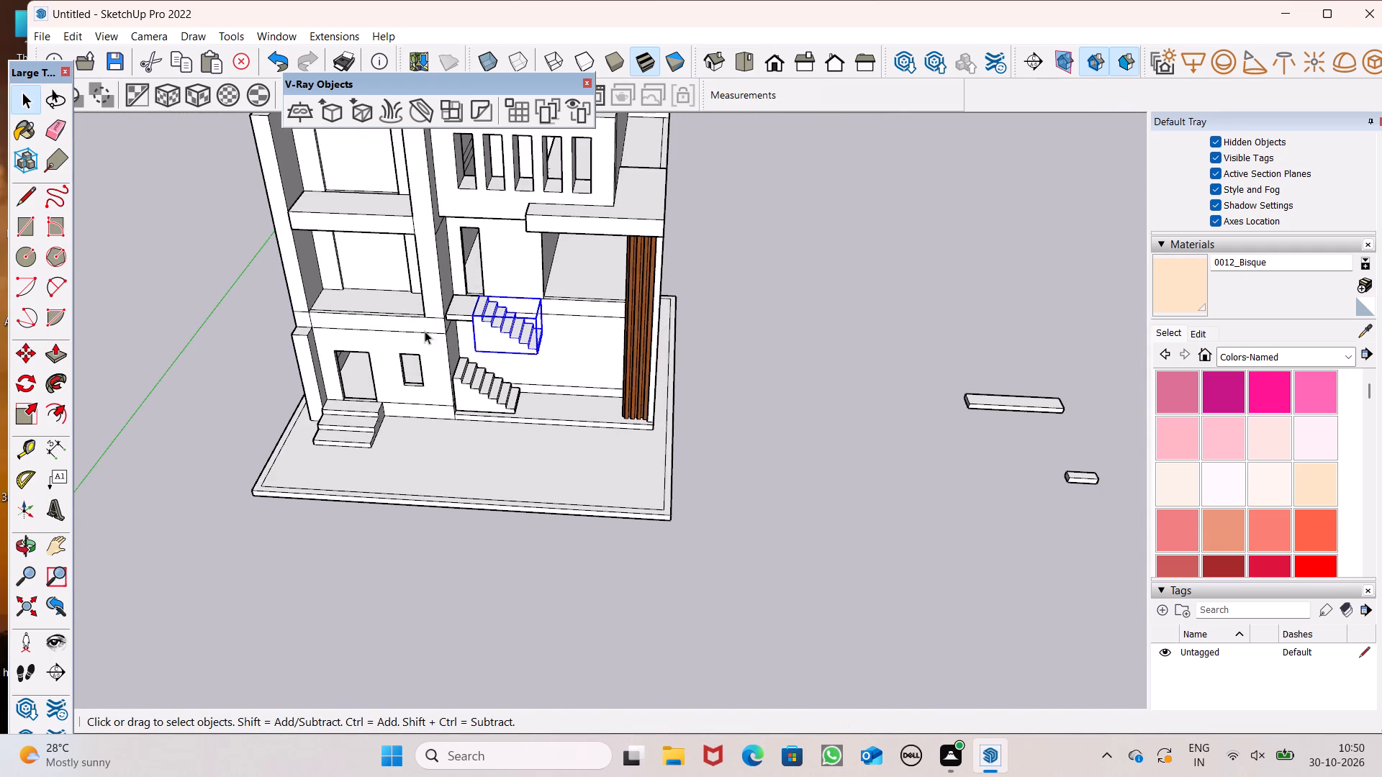
{"action": "middle_click_drag", "start_coordinate": [425, 331], "coordinate": [408, 179]}
{"action": "scroll", "coordinate": [408, 179], "scroll_direction": "up", "scroll_amount": 1}
{"action": "scroll", "coordinate": [490, 334], "scroll_direction": "up", "scroll_amount": 7}
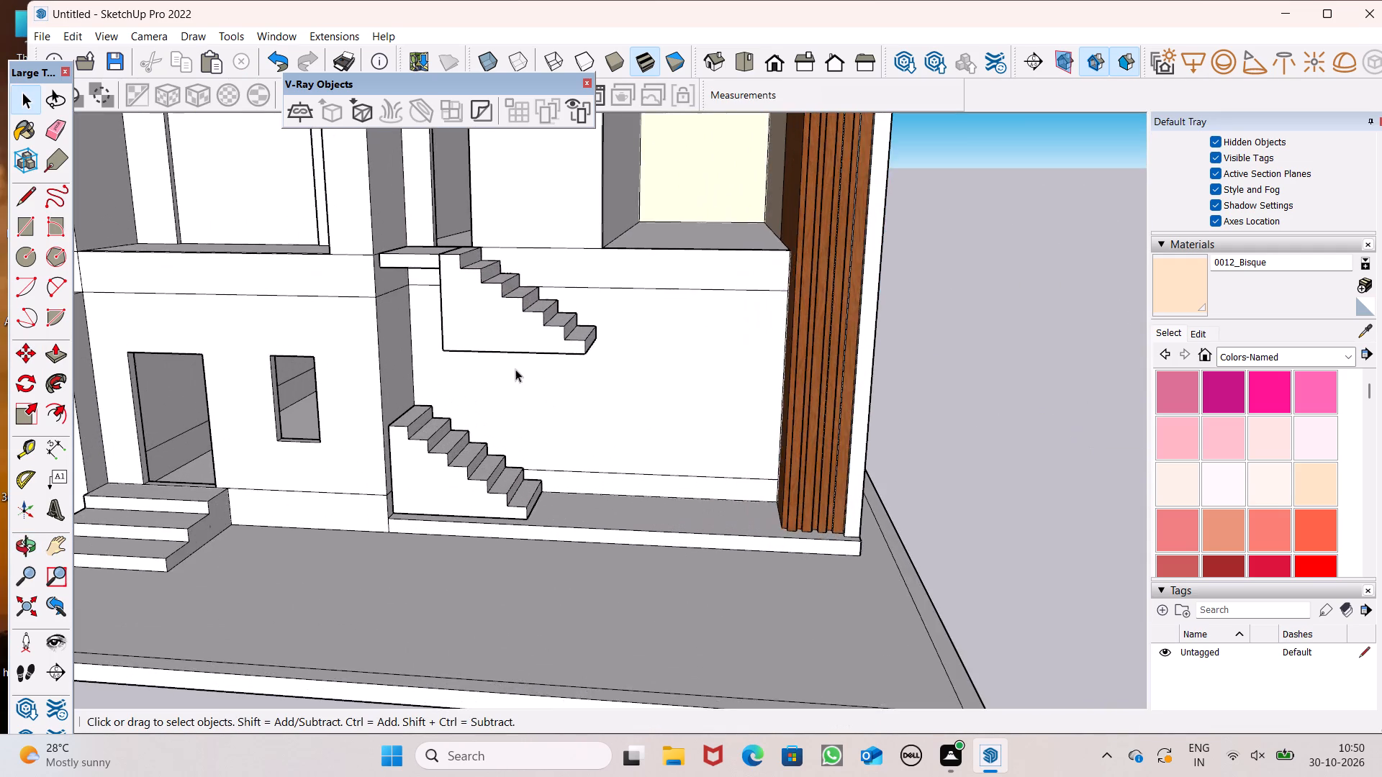
{"action": "middle_click_drag", "start_coordinate": [510, 354], "coordinate": [612, 240]}
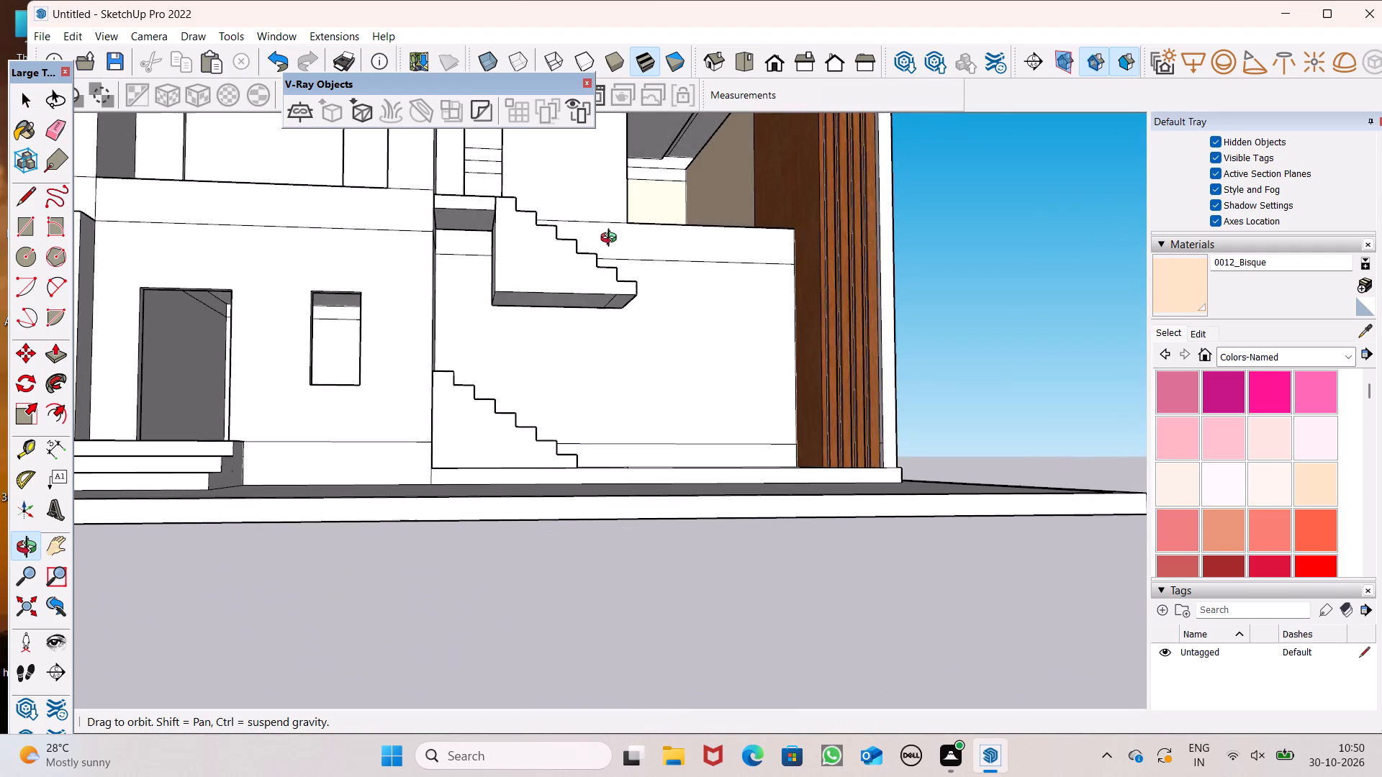
{"action": "middle_click_drag", "start_coordinate": [612, 240], "coordinate": [585, 312]}
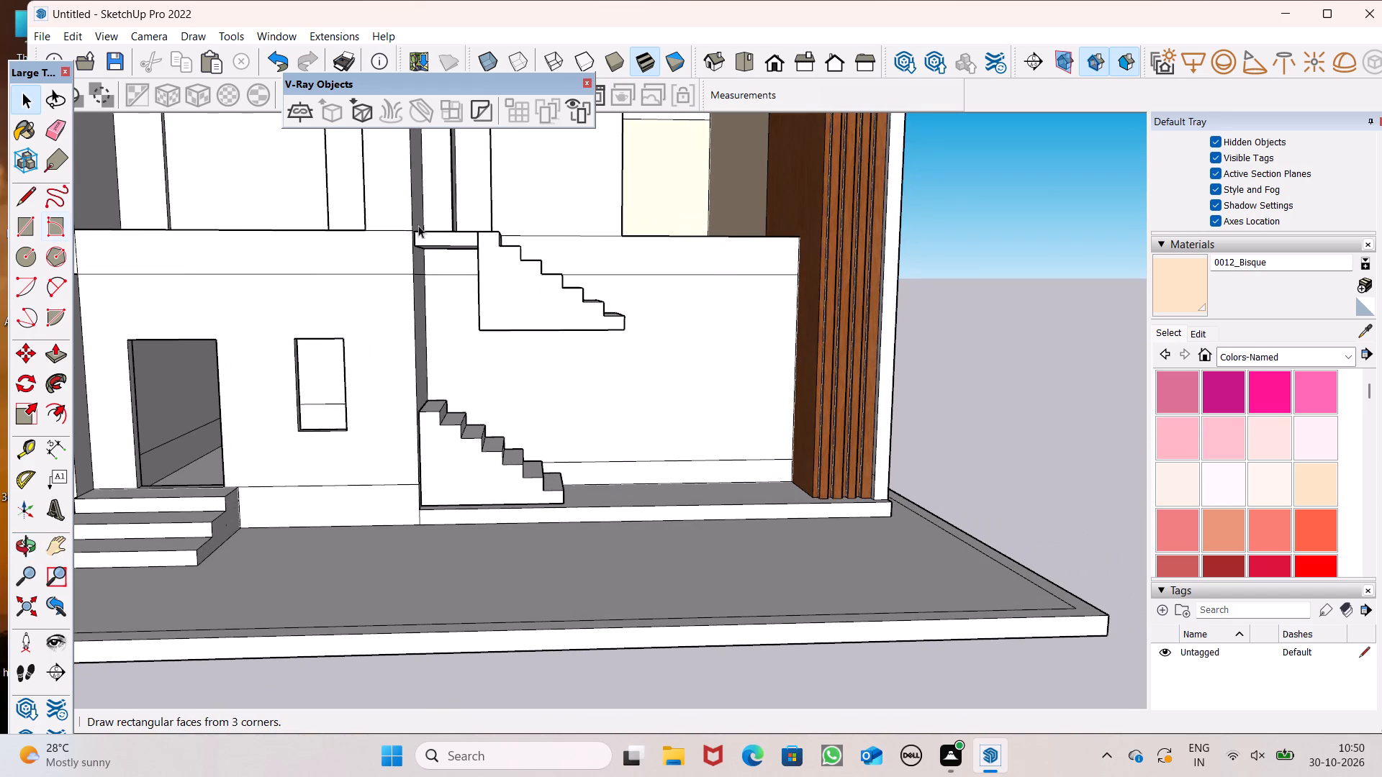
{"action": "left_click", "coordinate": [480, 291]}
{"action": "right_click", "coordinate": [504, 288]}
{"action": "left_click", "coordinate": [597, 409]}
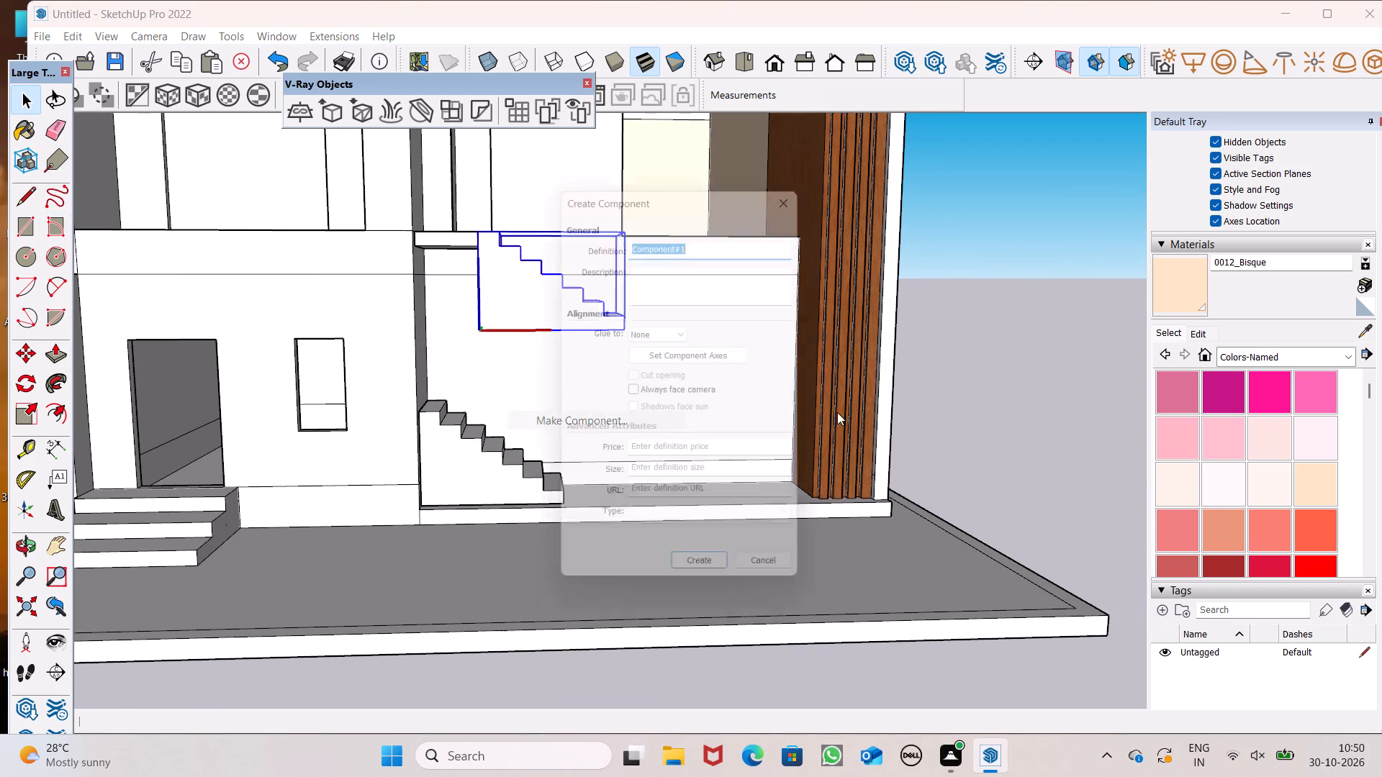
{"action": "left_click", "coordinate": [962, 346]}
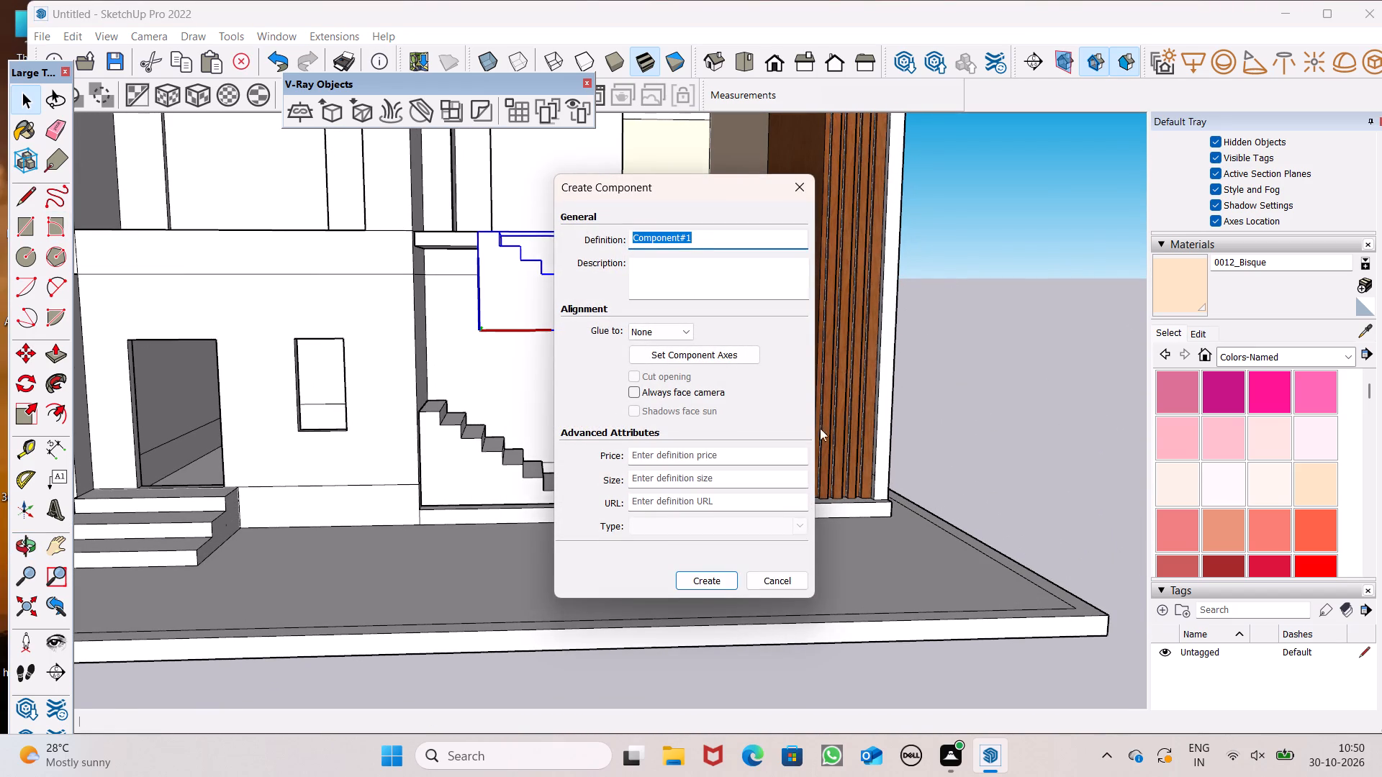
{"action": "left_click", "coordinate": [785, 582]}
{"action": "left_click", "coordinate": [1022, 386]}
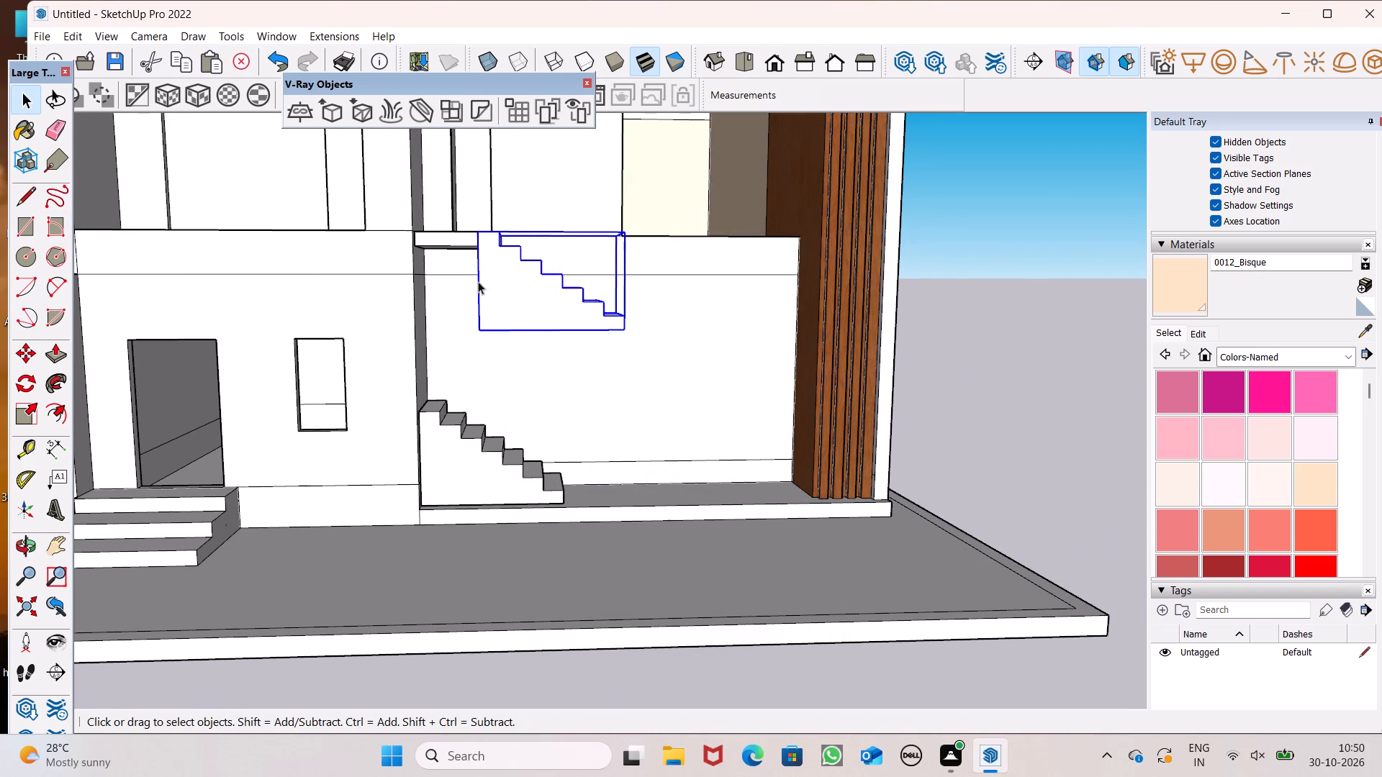
Explode the upper flight's group and pick its front side face on its own.
{"action": "left_click", "coordinate": [519, 285]}
{"action": "right_click", "coordinate": [519, 285]}
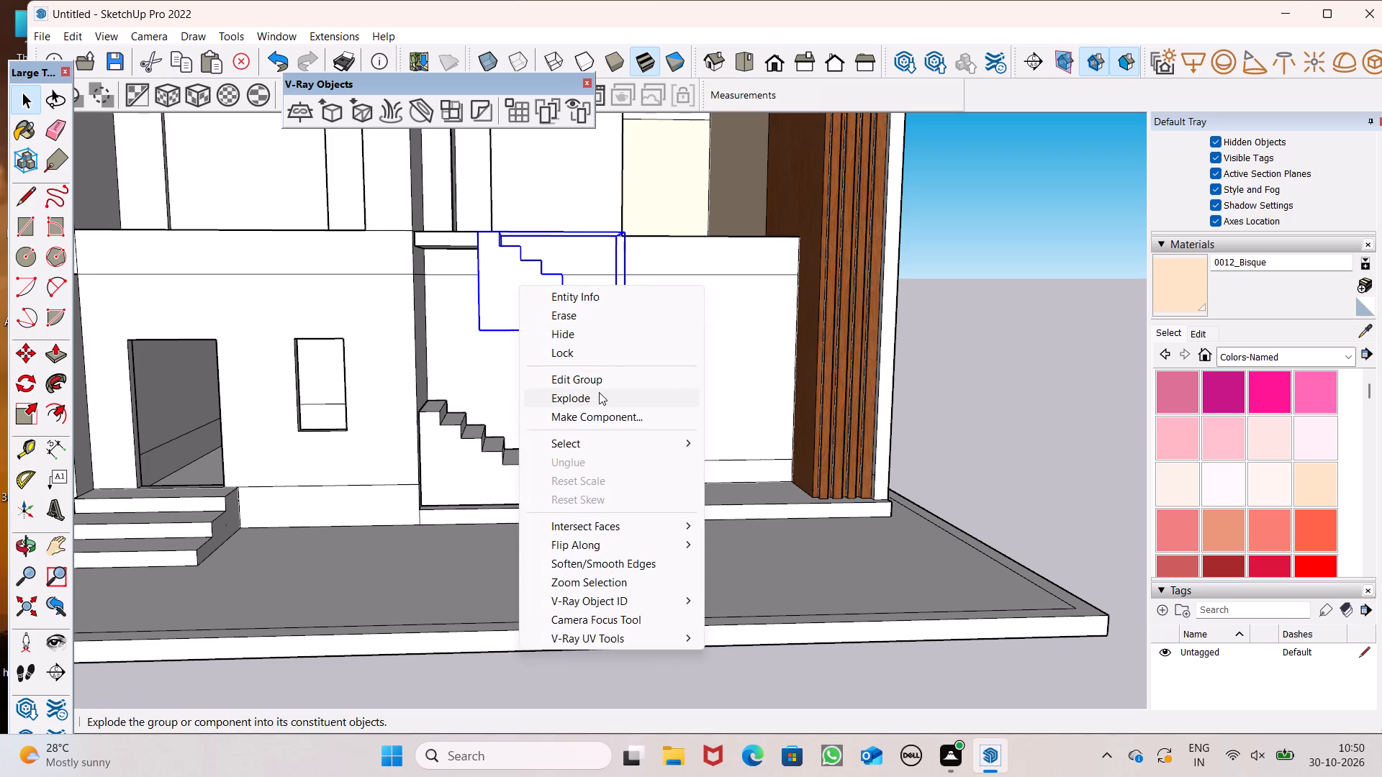
{"action": "left_click", "coordinate": [600, 394]}
{"action": "left_click", "coordinate": [1007, 334]}
{"action": "left_click", "coordinate": [523, 289]}
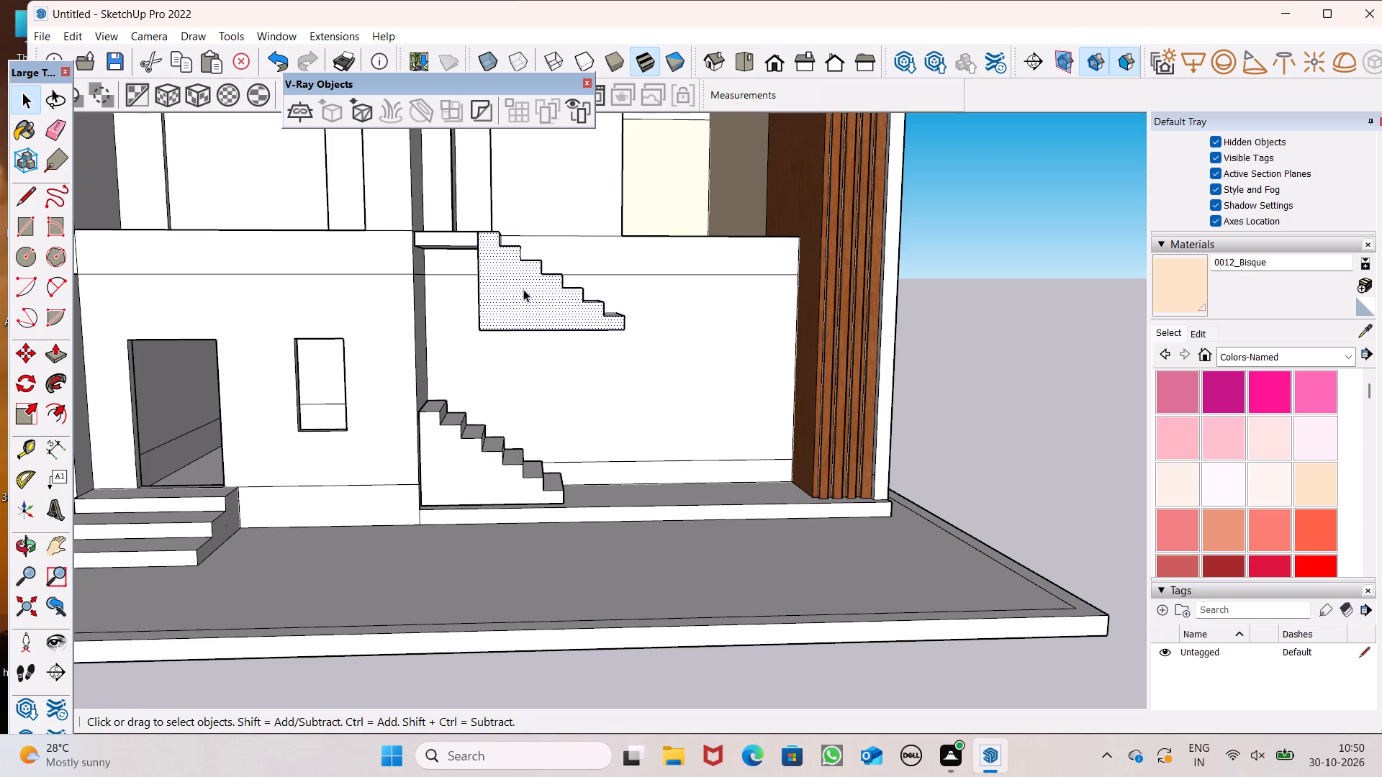
{"action": "left_click", "coordinate": [967, 387]}
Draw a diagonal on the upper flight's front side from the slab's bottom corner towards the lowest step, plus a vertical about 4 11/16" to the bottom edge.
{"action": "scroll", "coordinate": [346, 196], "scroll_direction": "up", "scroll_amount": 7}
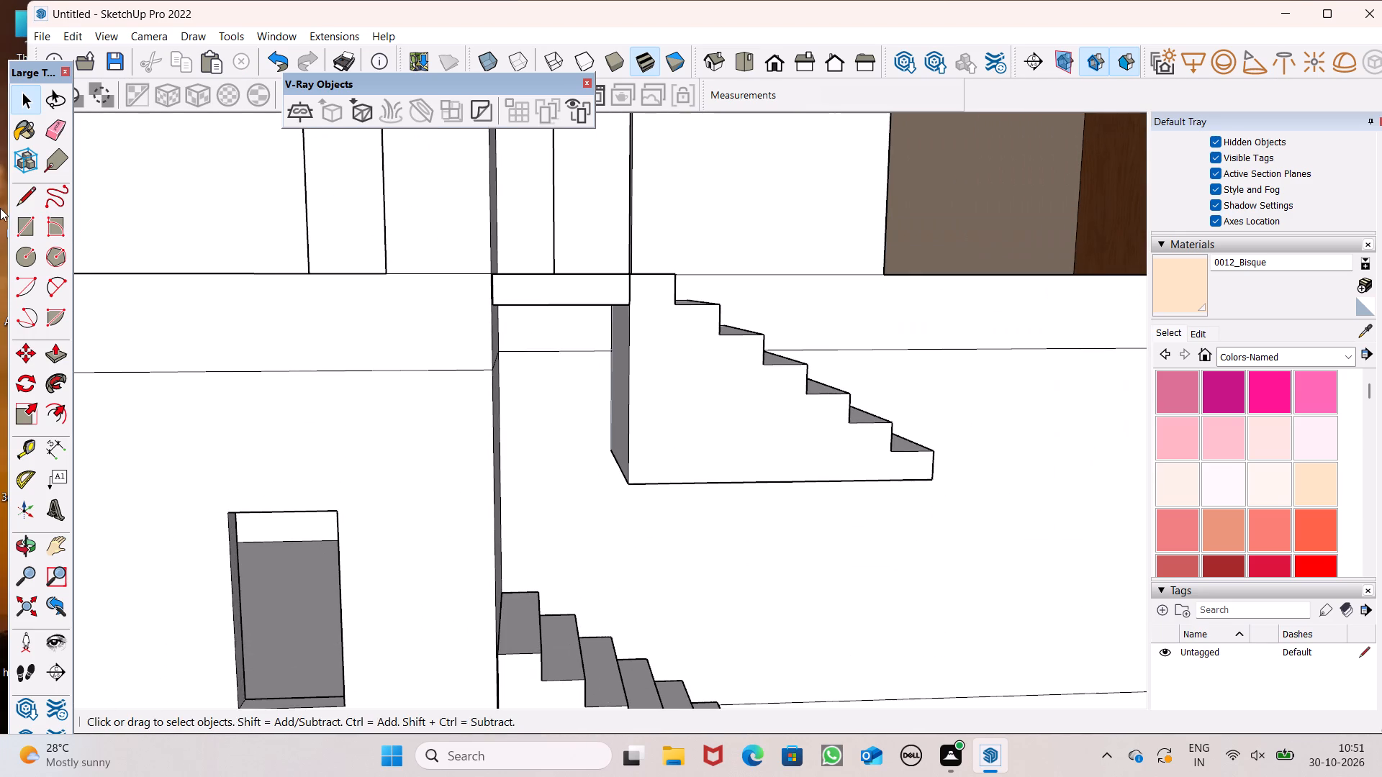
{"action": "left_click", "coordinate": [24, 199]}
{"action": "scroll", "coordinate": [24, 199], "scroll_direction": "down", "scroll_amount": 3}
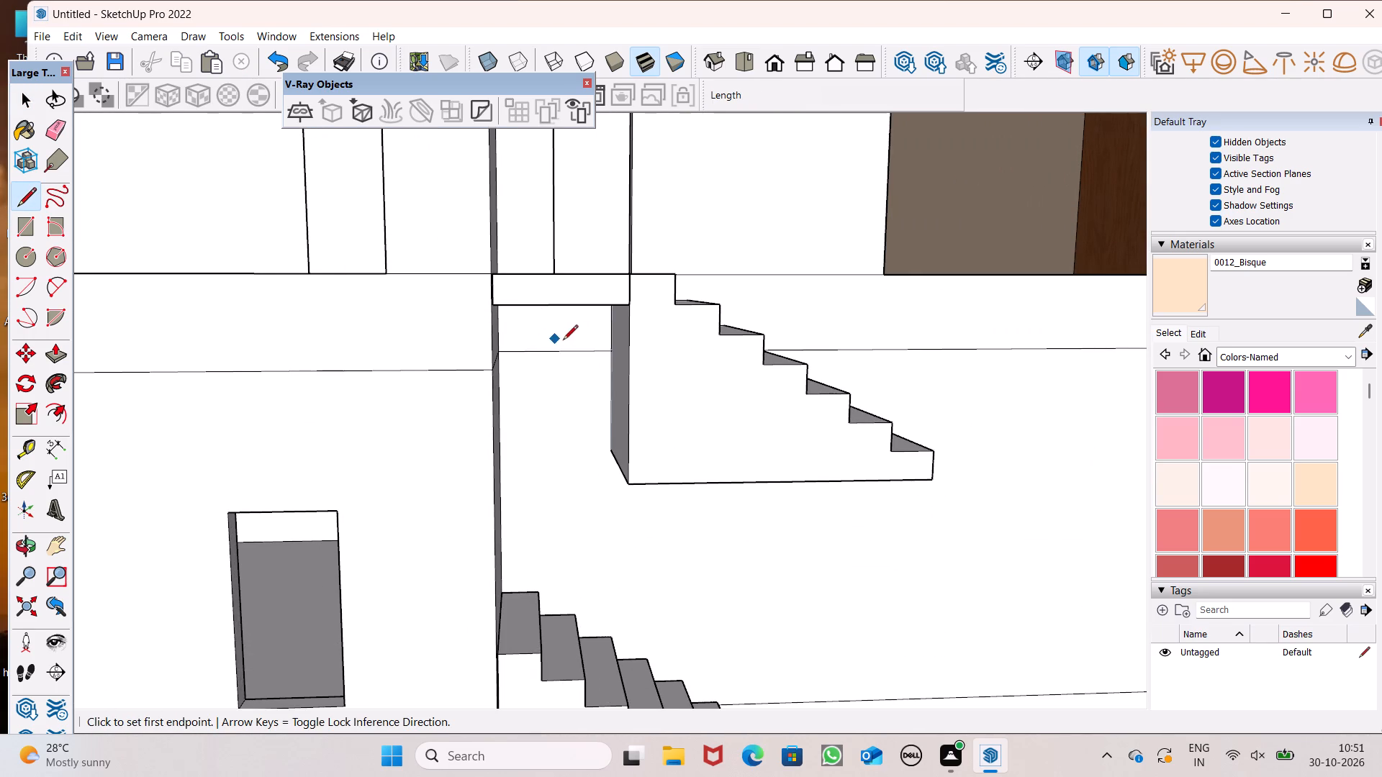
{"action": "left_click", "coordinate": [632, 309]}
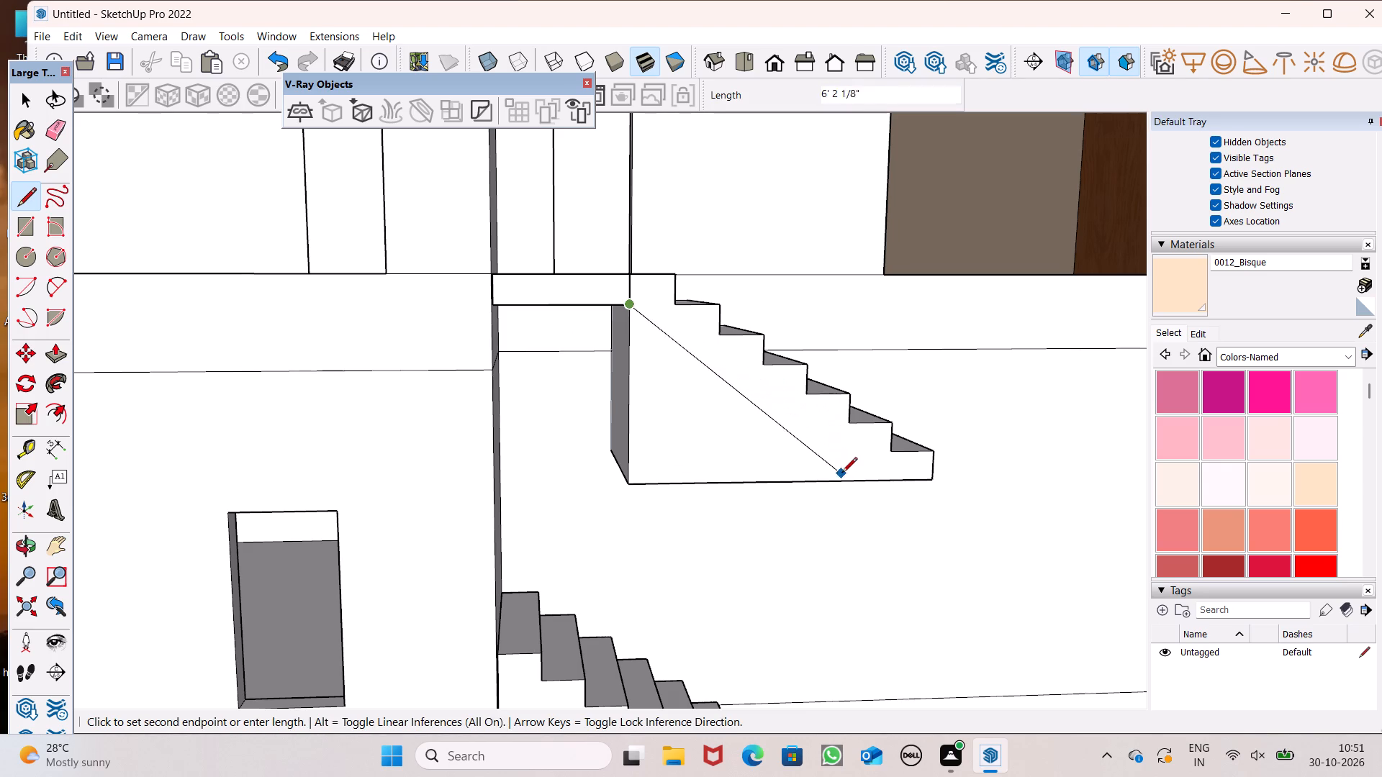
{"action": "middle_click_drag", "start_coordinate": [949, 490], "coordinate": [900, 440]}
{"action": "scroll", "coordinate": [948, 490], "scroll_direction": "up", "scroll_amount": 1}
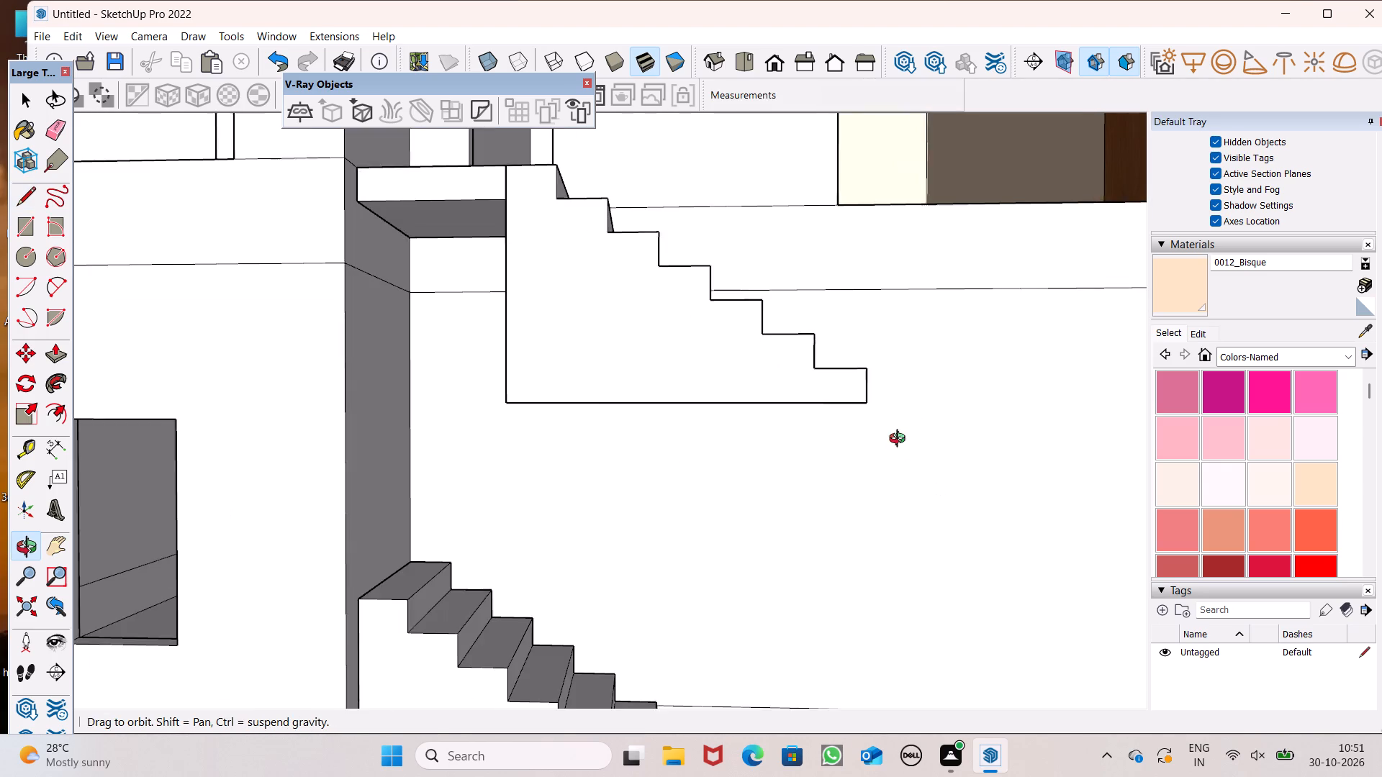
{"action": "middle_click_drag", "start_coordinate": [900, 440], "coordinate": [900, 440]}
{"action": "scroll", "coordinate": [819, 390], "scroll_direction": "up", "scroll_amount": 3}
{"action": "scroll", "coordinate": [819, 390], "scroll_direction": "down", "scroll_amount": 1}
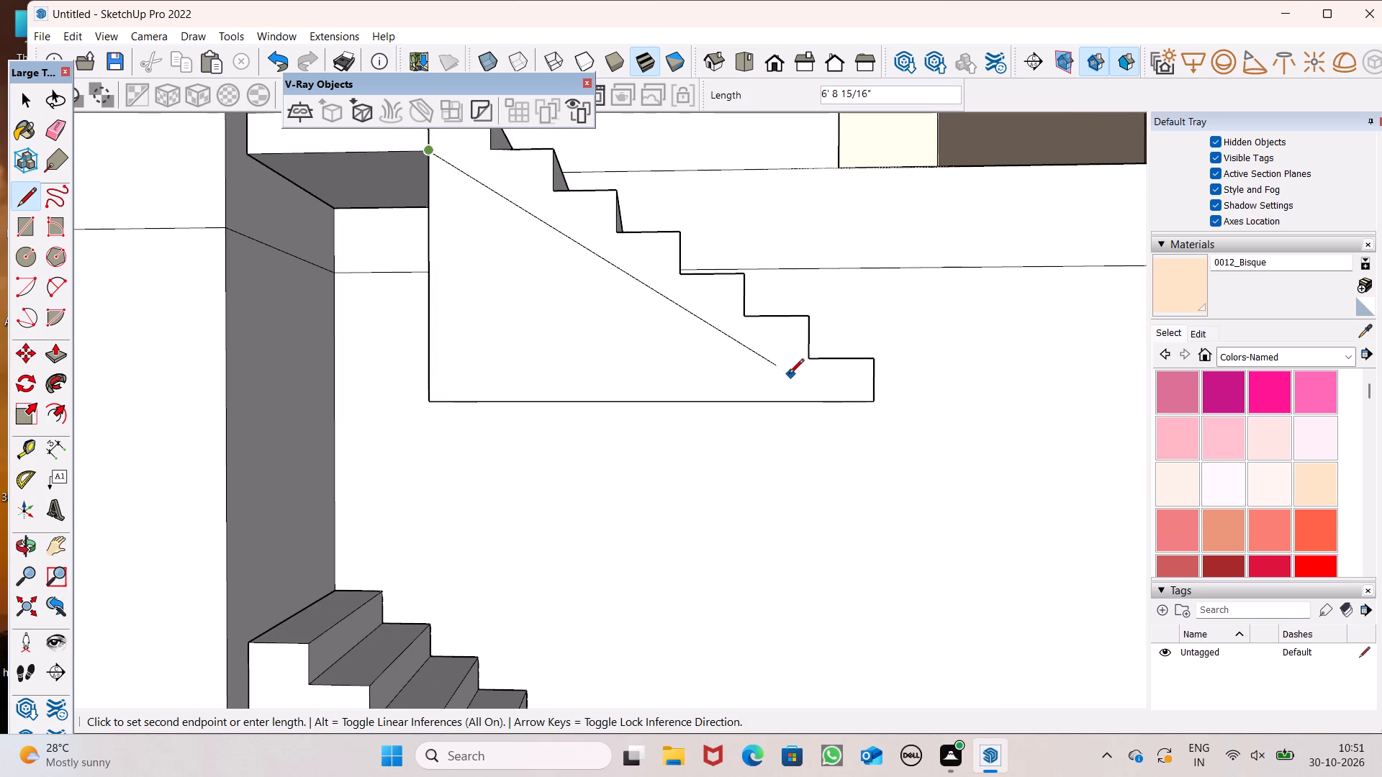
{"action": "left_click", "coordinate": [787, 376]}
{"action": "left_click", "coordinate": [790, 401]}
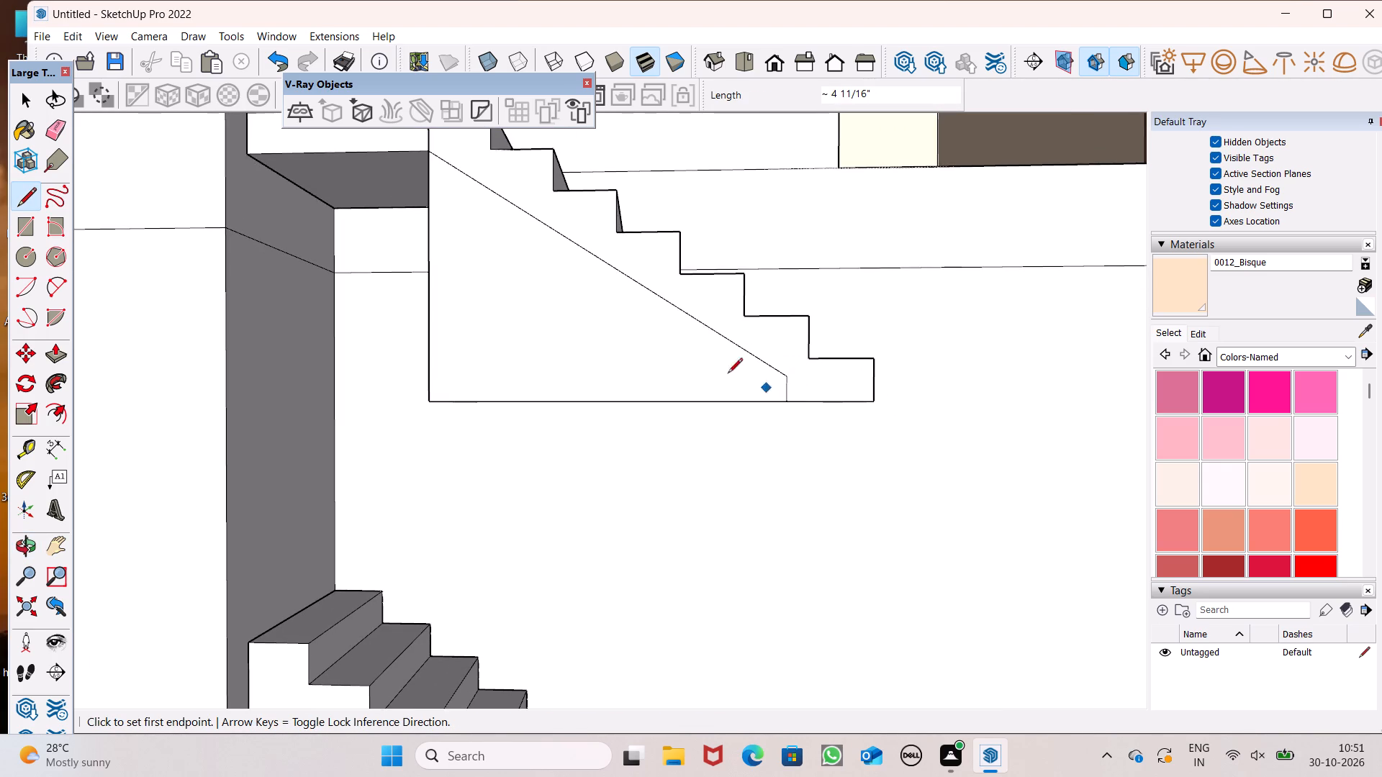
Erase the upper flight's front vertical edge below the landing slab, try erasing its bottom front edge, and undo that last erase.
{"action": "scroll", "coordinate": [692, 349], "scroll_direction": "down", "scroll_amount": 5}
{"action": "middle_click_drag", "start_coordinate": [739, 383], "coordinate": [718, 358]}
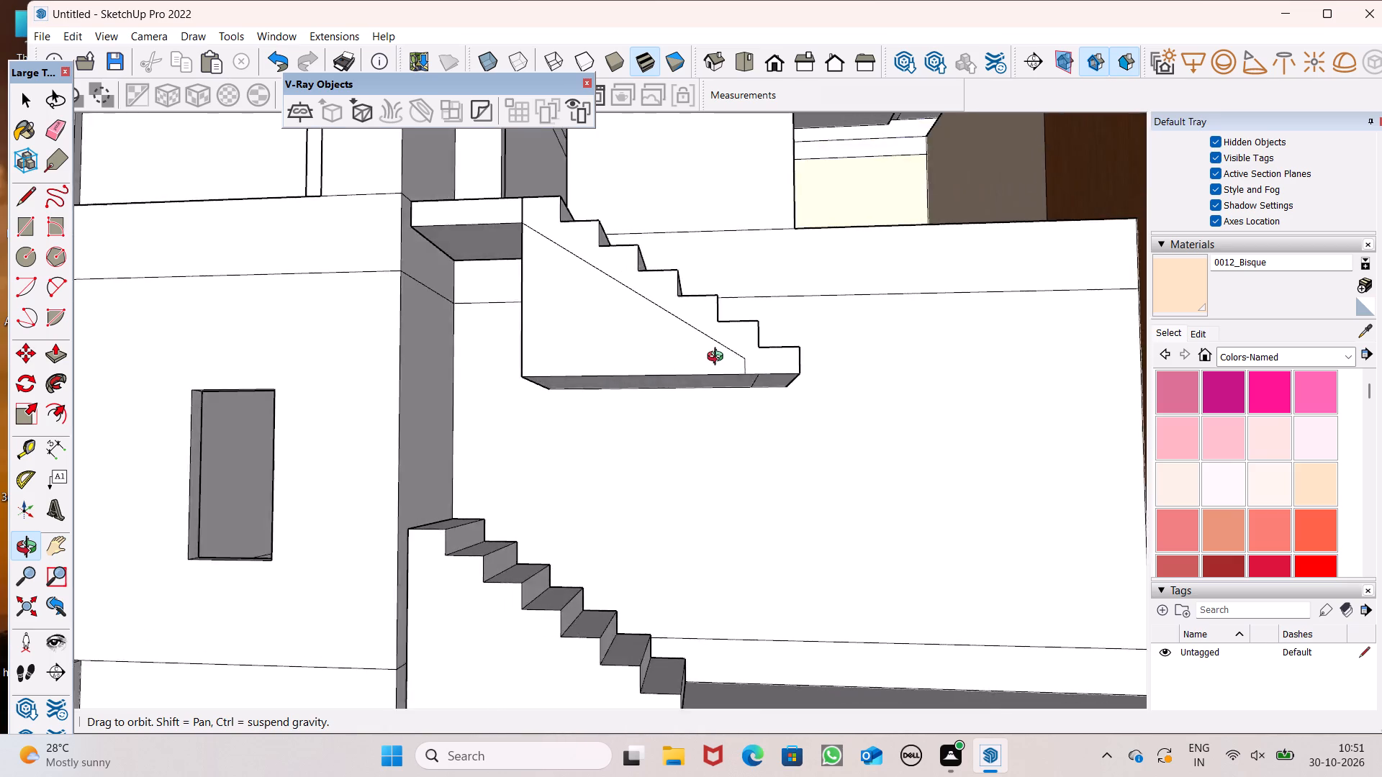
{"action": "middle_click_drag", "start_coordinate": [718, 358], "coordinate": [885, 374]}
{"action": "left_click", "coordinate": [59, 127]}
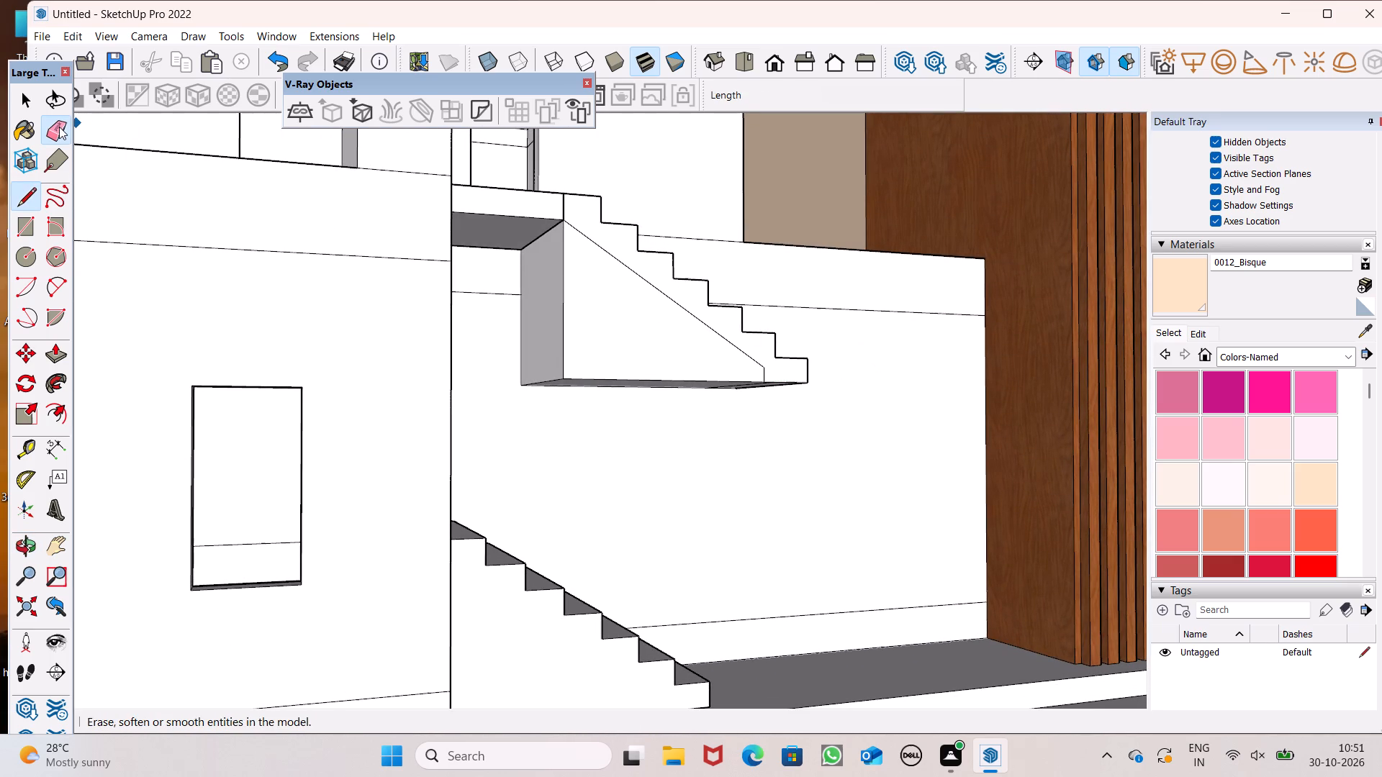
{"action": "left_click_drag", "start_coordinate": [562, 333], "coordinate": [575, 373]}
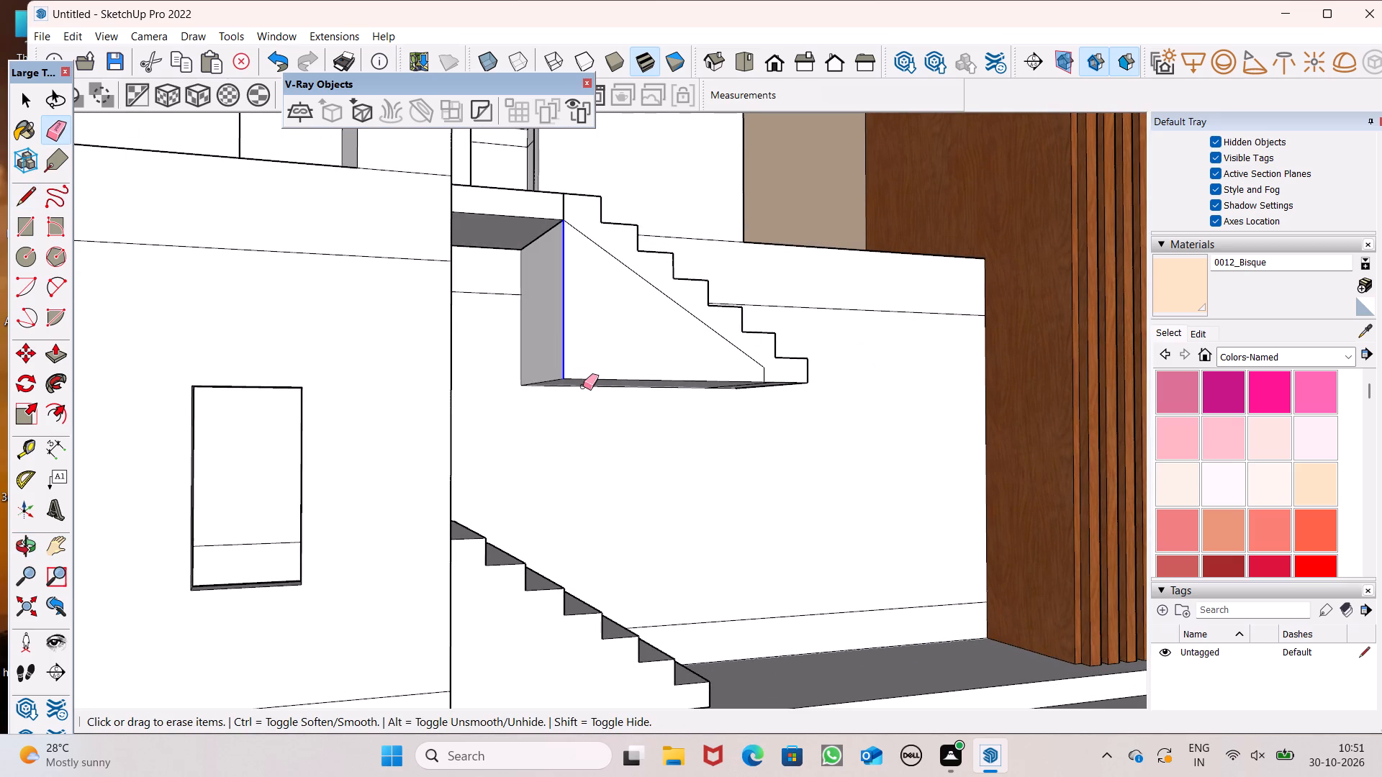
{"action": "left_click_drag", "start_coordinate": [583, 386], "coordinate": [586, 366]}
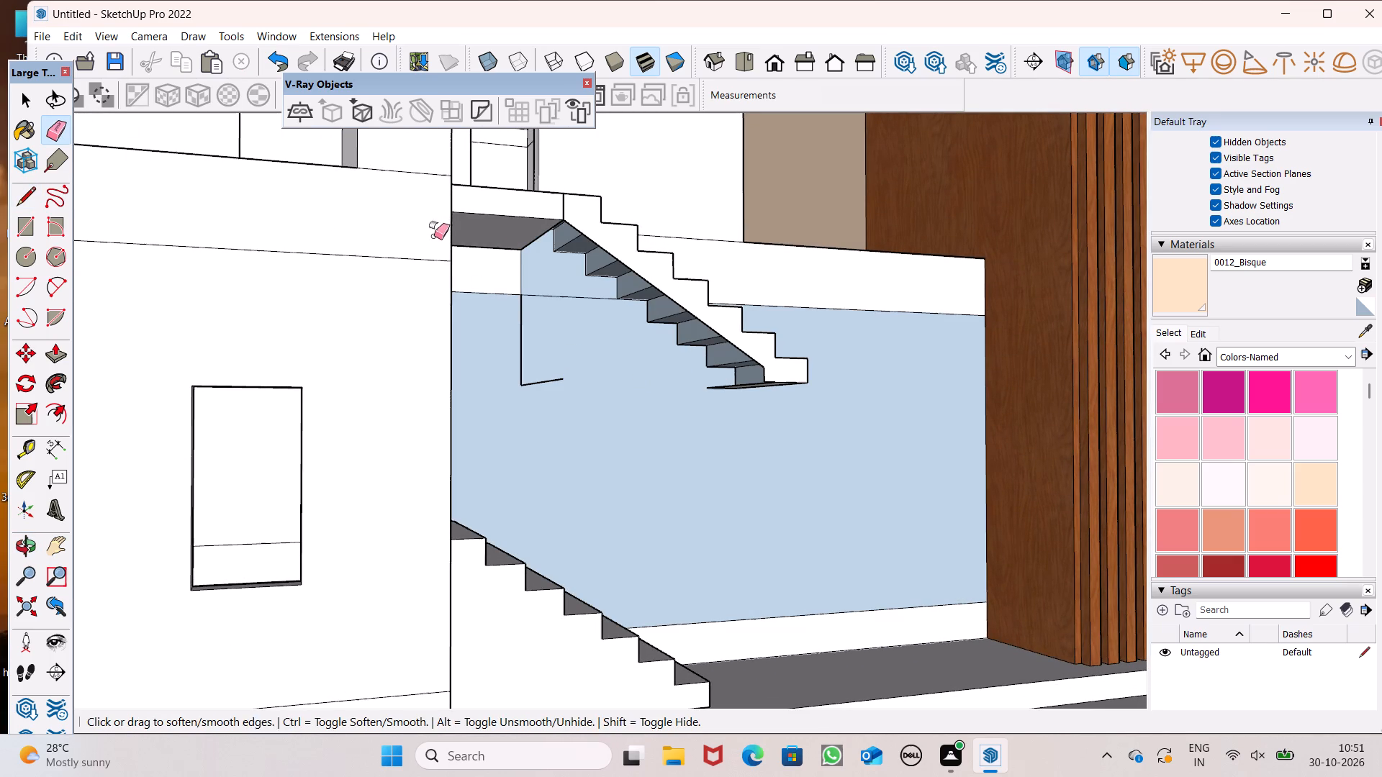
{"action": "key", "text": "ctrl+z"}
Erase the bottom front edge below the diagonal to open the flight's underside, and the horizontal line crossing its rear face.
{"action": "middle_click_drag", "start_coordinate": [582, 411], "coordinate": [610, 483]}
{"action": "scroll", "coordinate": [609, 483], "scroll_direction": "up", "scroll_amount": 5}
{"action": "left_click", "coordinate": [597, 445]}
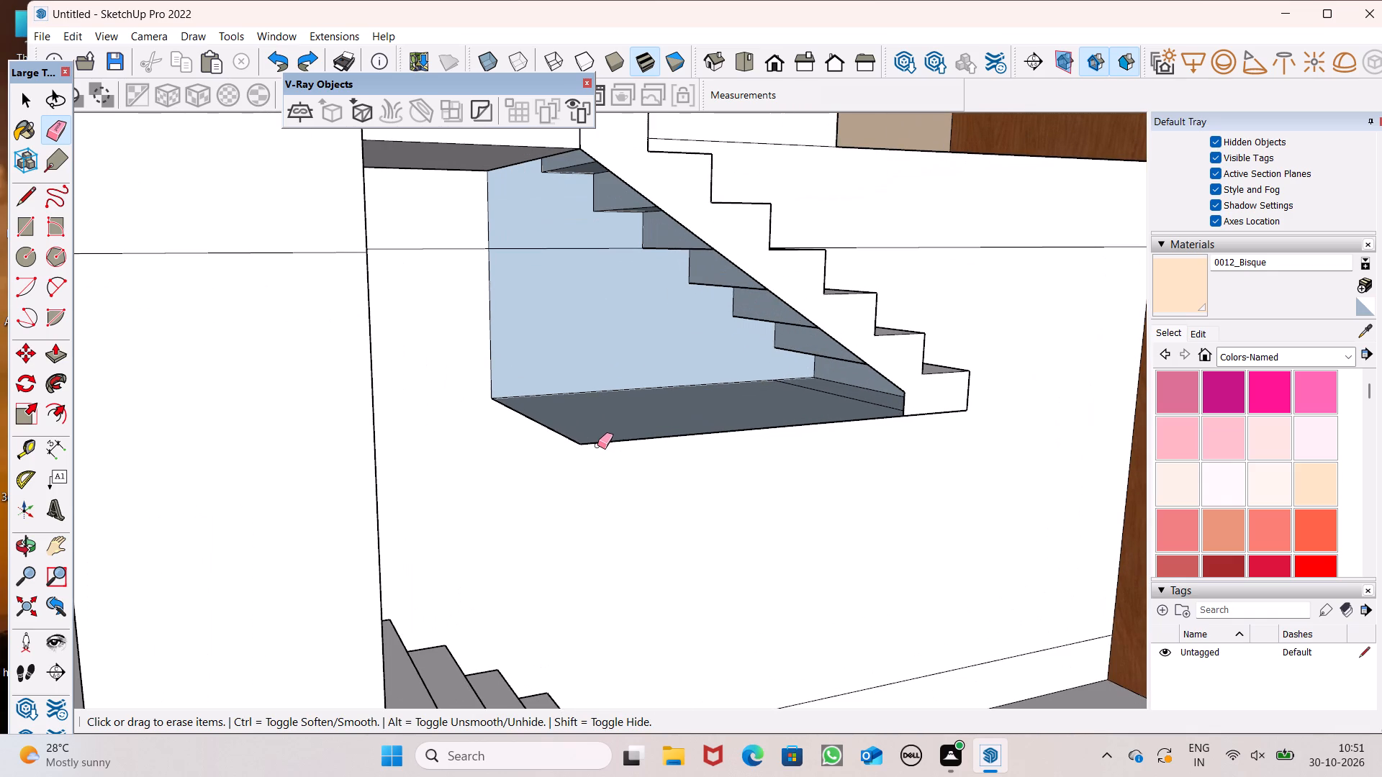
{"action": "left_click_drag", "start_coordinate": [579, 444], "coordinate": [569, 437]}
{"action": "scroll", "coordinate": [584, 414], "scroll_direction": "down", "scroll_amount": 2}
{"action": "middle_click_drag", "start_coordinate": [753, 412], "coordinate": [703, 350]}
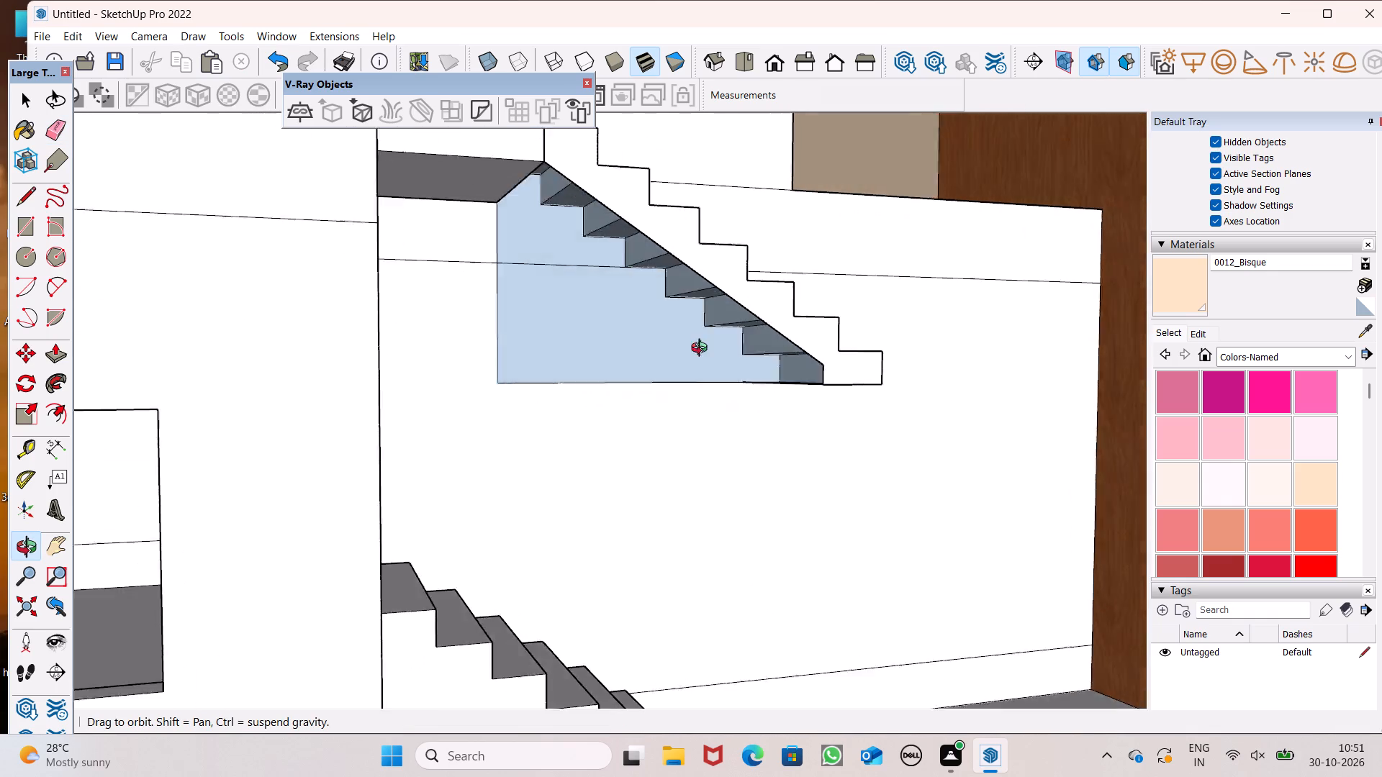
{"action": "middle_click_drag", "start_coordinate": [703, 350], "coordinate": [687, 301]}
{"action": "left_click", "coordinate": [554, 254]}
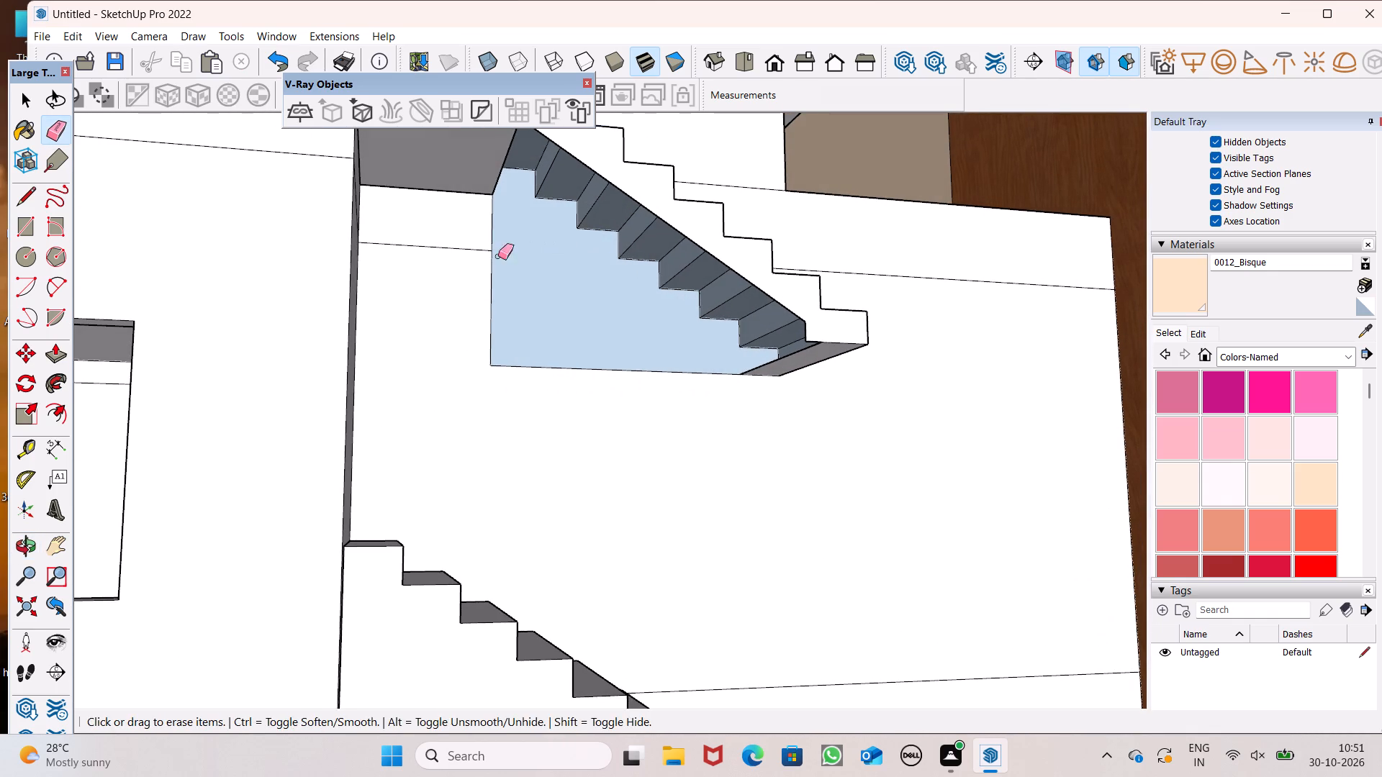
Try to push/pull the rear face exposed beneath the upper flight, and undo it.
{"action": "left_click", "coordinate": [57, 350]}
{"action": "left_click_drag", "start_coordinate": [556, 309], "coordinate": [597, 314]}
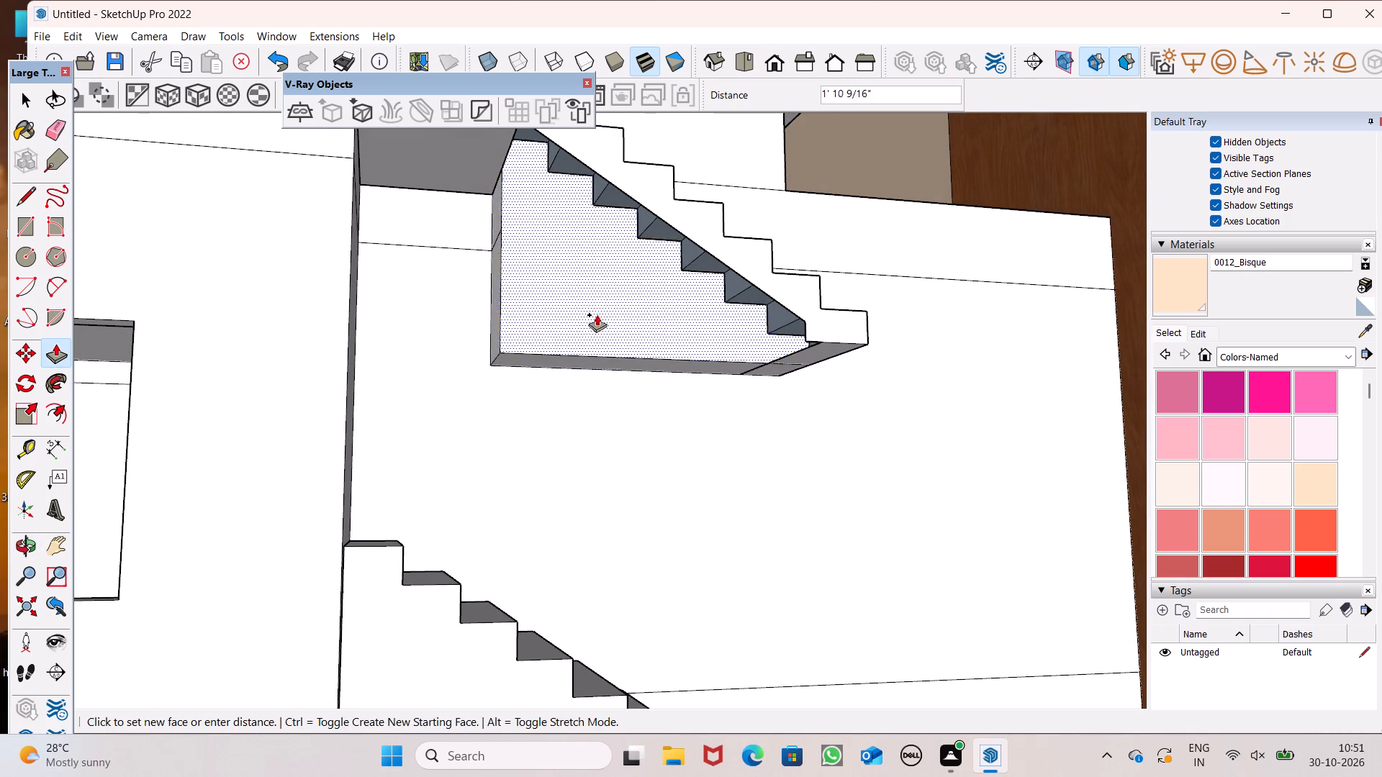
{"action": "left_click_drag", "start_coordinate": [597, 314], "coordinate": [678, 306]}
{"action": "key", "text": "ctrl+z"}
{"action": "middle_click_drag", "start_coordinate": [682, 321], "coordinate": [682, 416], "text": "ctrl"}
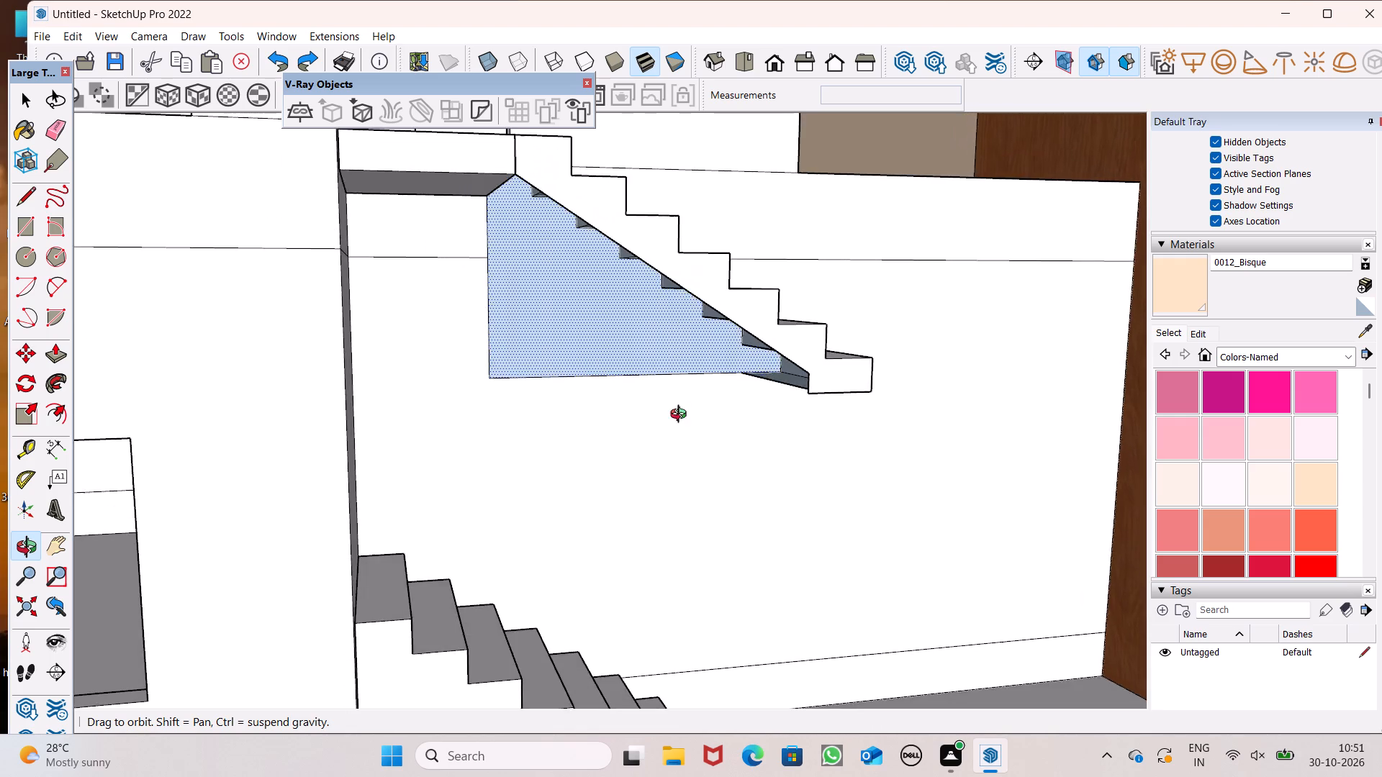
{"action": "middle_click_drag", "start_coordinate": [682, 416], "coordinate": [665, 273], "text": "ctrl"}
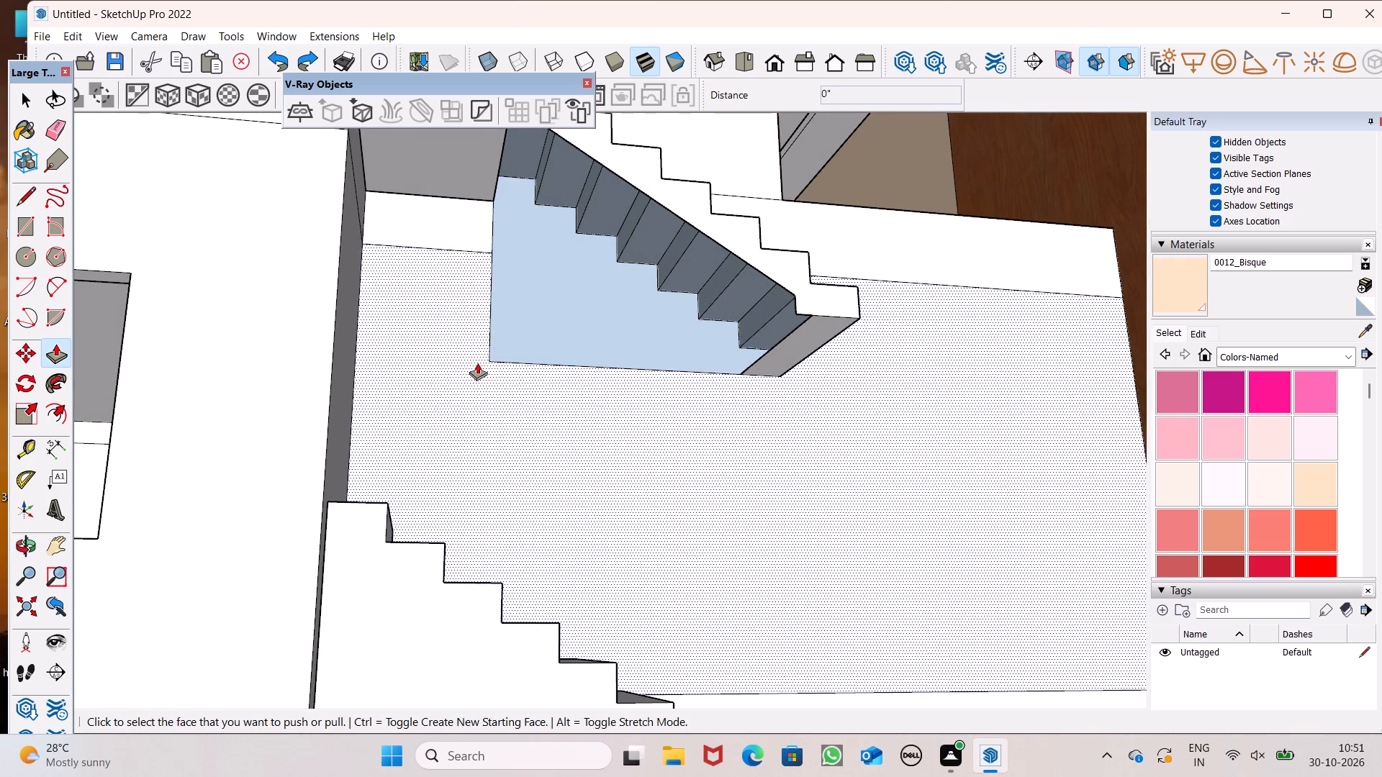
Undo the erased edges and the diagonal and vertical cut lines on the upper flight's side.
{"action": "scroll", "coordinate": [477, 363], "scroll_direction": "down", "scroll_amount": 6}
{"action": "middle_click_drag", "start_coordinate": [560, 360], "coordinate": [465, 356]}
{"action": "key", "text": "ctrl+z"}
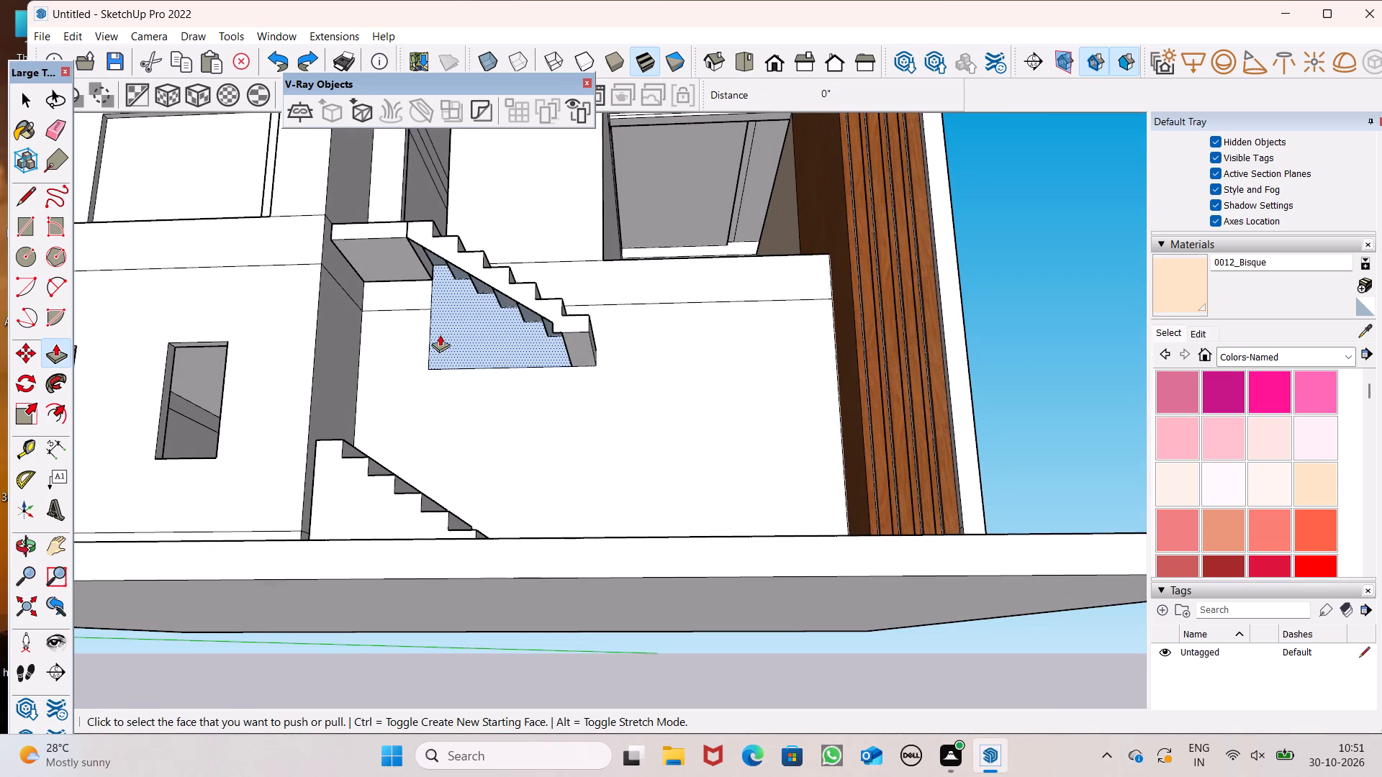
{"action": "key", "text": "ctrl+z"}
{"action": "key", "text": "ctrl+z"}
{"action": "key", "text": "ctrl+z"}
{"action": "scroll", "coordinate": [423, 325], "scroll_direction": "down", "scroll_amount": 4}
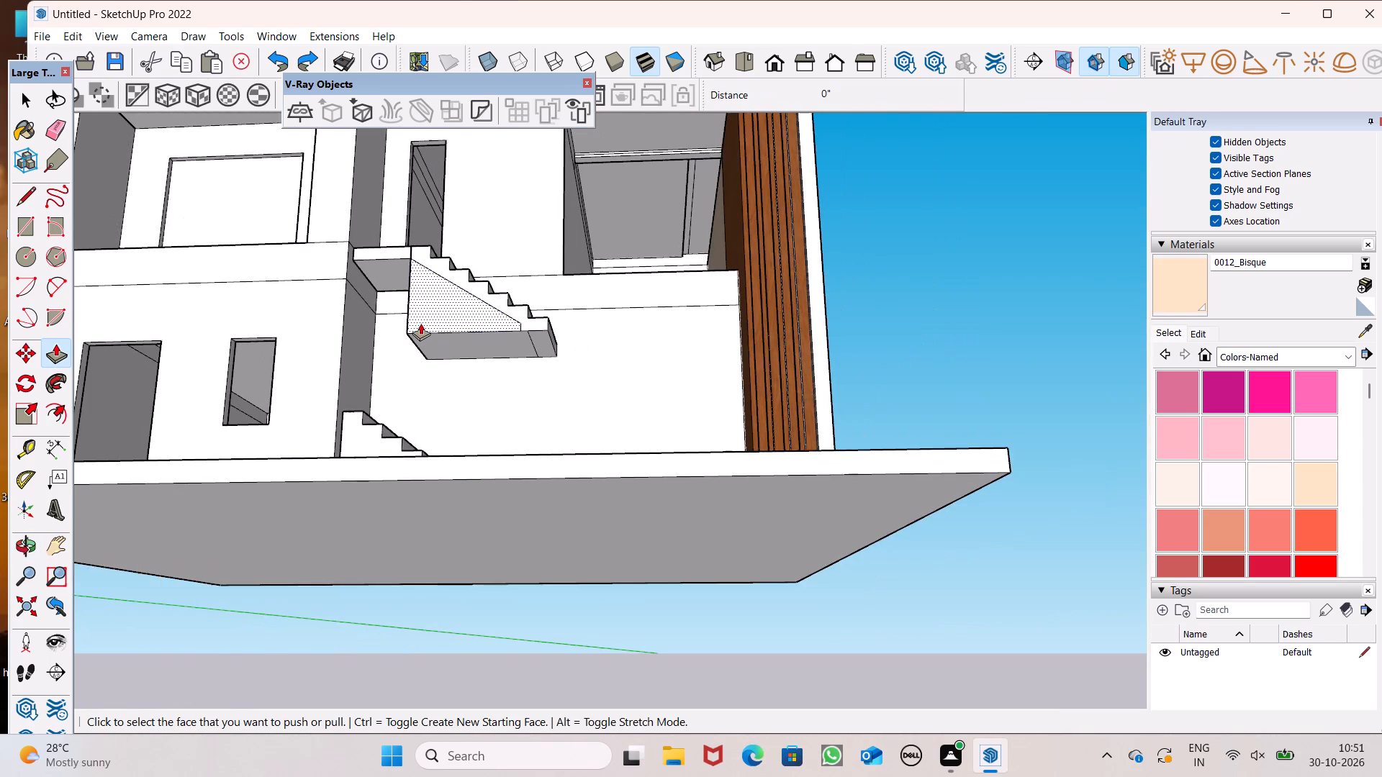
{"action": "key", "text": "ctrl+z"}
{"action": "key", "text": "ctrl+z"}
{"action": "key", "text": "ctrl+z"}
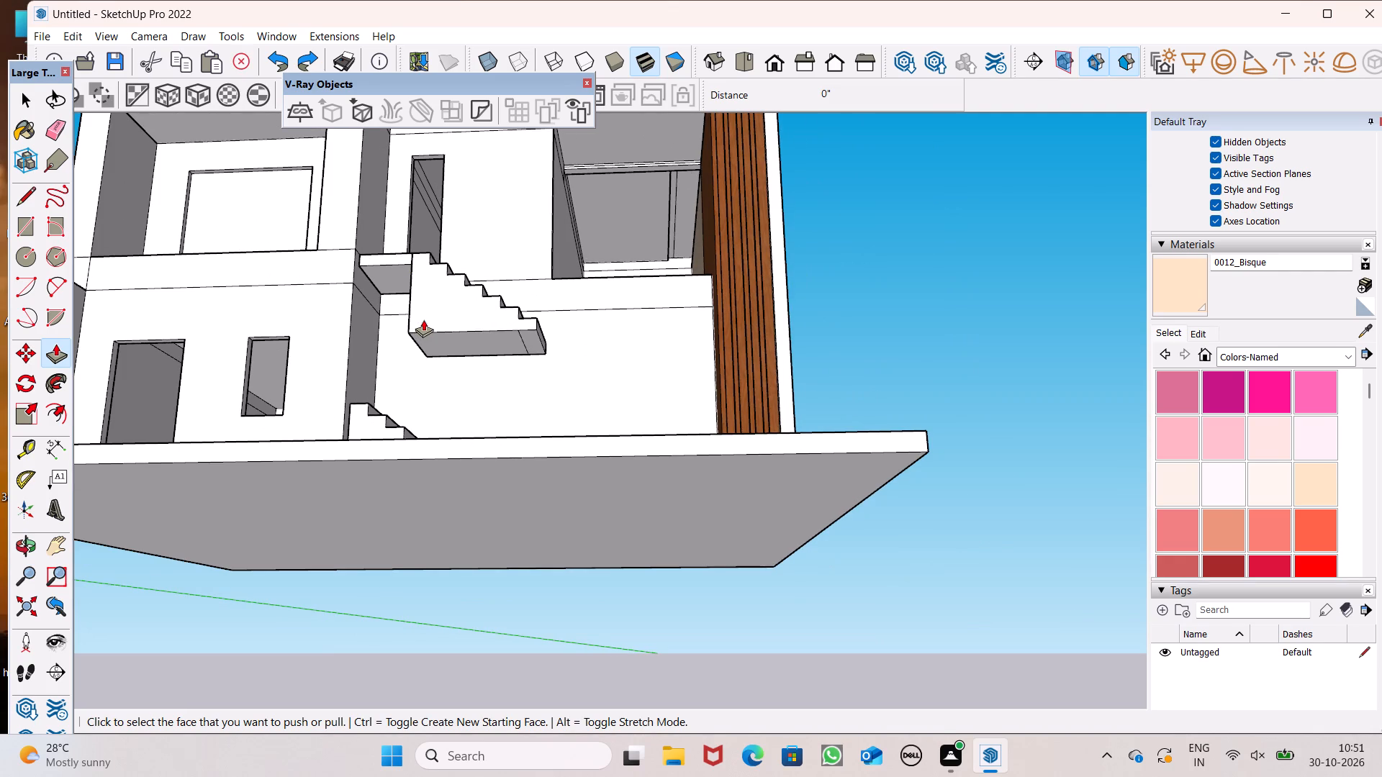
Undo one more of the earlier edits to the upper flight.
{"action": "key", "text": "ctrl+z"}
{"action": "scroll", "coordinate": [423, 319], "scroll_direction": "down", "scroll_amount": 1}
{"action": "key", "text": "space"}
{"action": "middle_click_drag", "start_coordinate": [481, 312], "coordinate": [499, 444]}
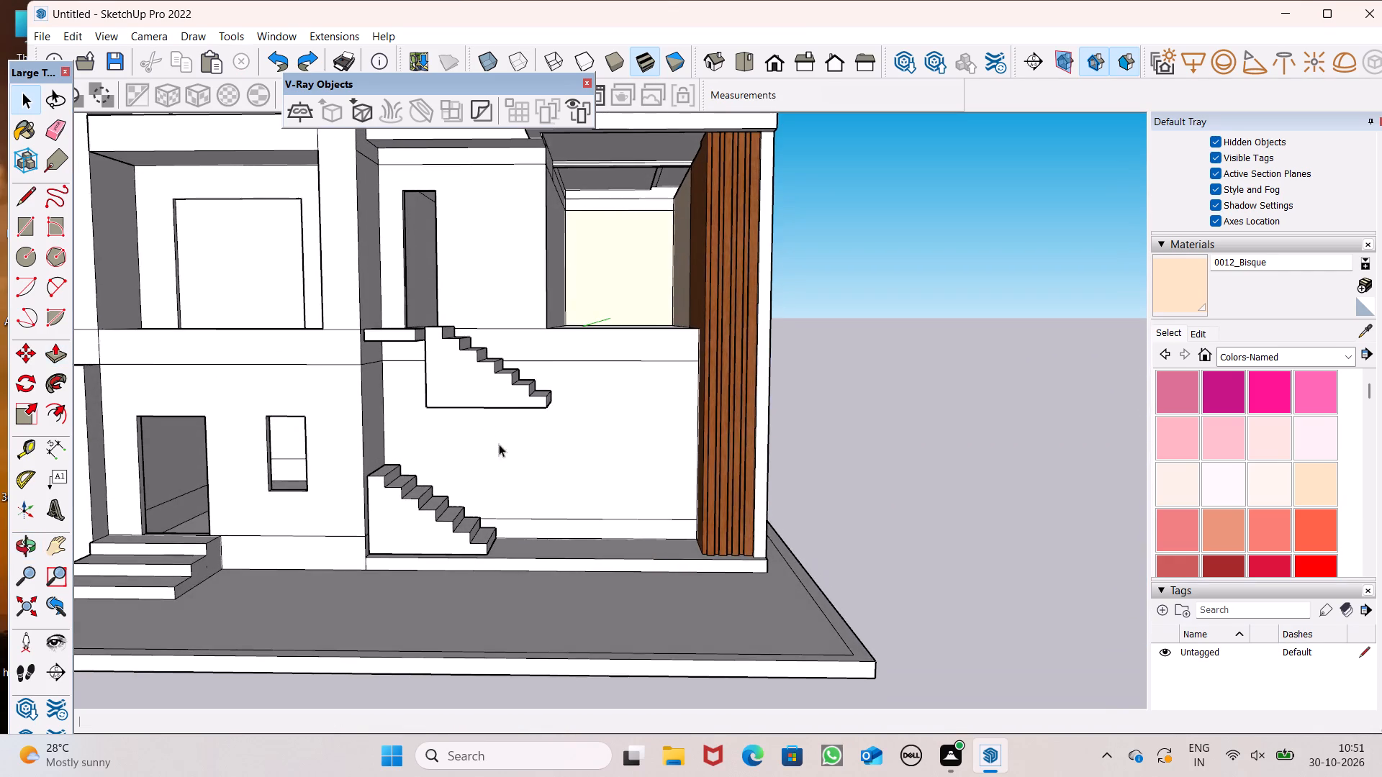
{"action": "middle_click_drag", "start_coordinate": [499, 444], "coordinate": [499, 445]}
{"action": "double_click", "coordinate": [461, 384]}
{"action": "scroll", "coordinate": [460, 387], "scroll_direction": "down", "scroll_amount": 6}
{"action": "left_click", "coordinate": [804, 390]}
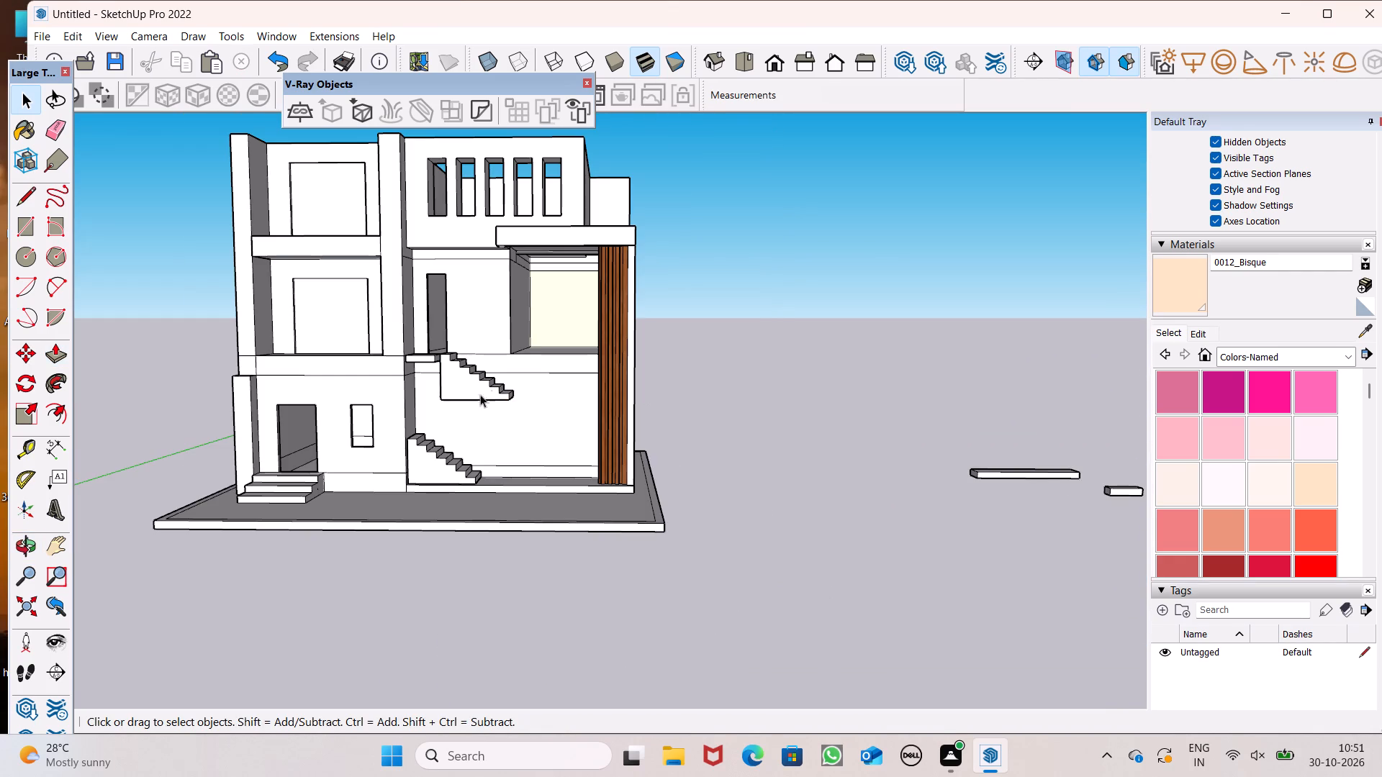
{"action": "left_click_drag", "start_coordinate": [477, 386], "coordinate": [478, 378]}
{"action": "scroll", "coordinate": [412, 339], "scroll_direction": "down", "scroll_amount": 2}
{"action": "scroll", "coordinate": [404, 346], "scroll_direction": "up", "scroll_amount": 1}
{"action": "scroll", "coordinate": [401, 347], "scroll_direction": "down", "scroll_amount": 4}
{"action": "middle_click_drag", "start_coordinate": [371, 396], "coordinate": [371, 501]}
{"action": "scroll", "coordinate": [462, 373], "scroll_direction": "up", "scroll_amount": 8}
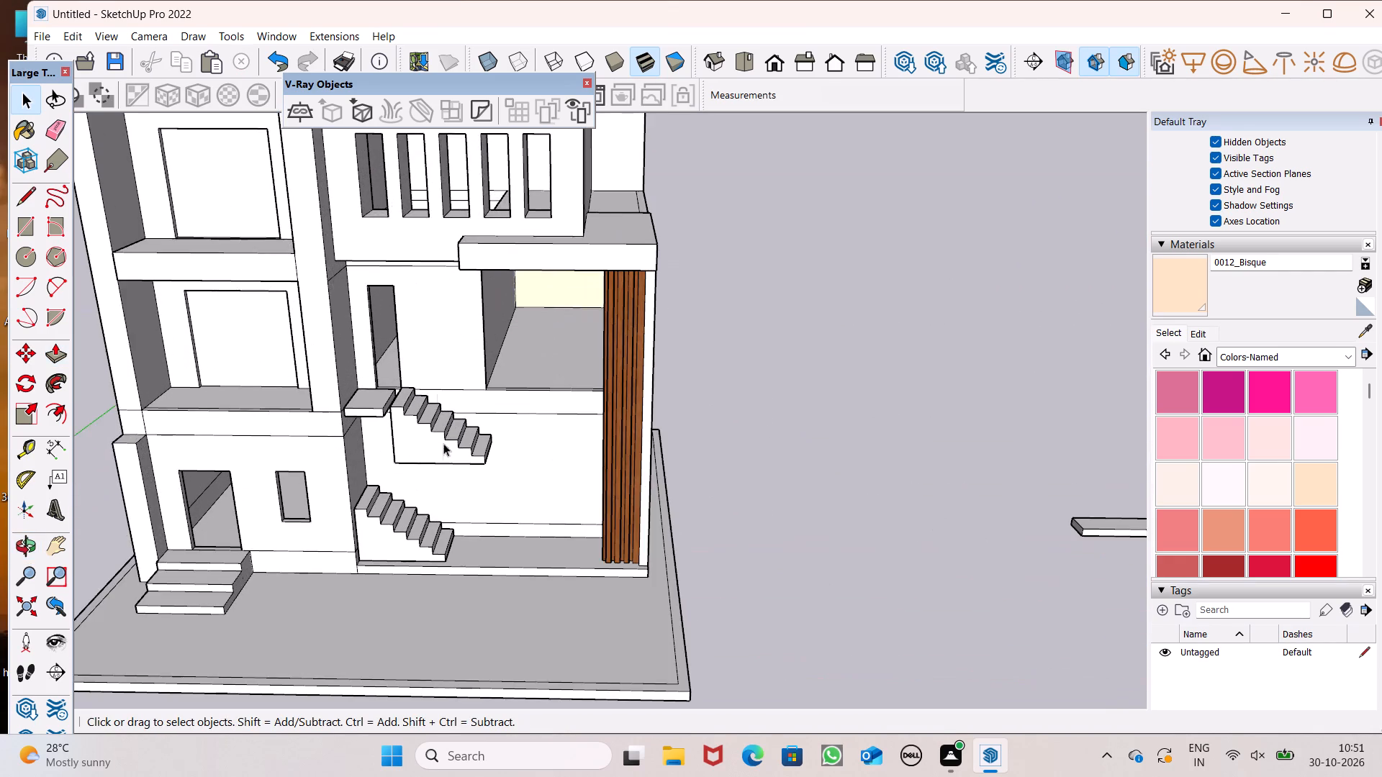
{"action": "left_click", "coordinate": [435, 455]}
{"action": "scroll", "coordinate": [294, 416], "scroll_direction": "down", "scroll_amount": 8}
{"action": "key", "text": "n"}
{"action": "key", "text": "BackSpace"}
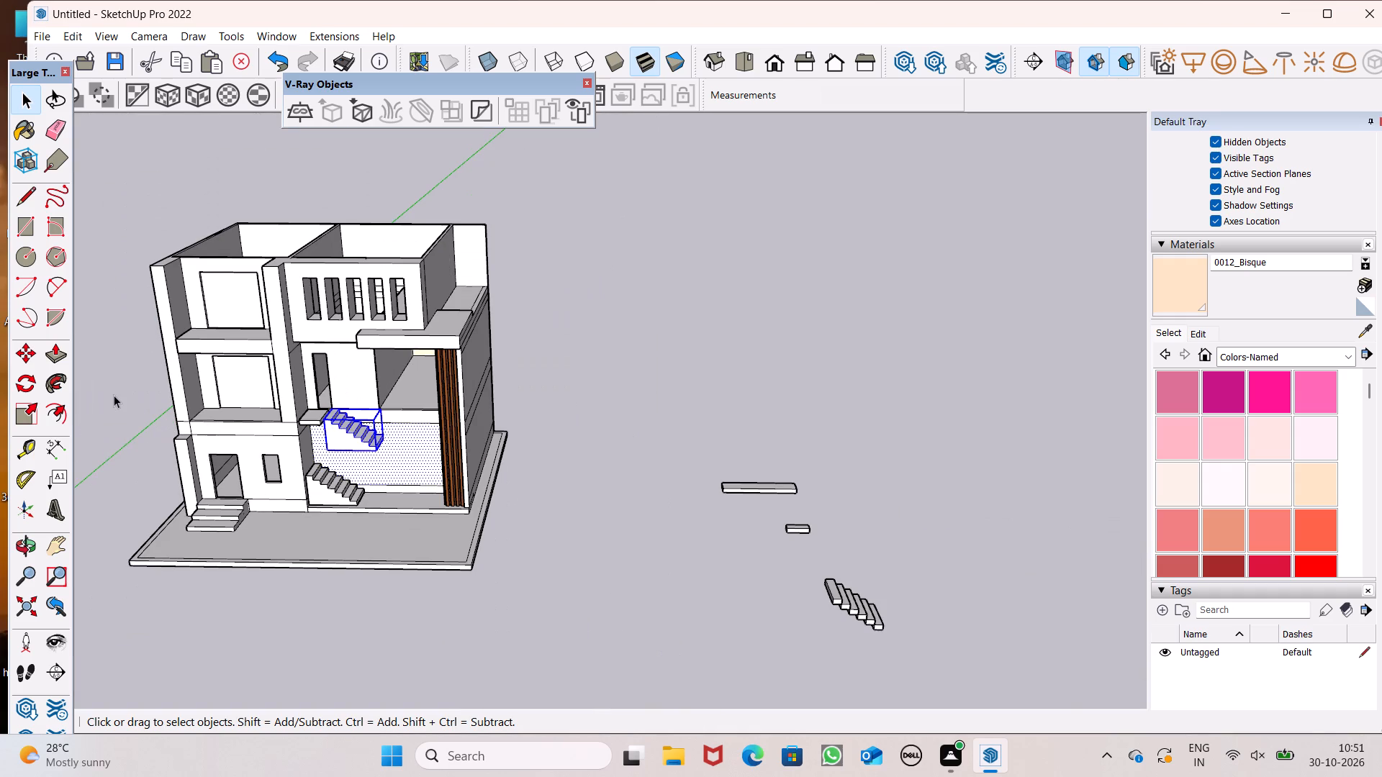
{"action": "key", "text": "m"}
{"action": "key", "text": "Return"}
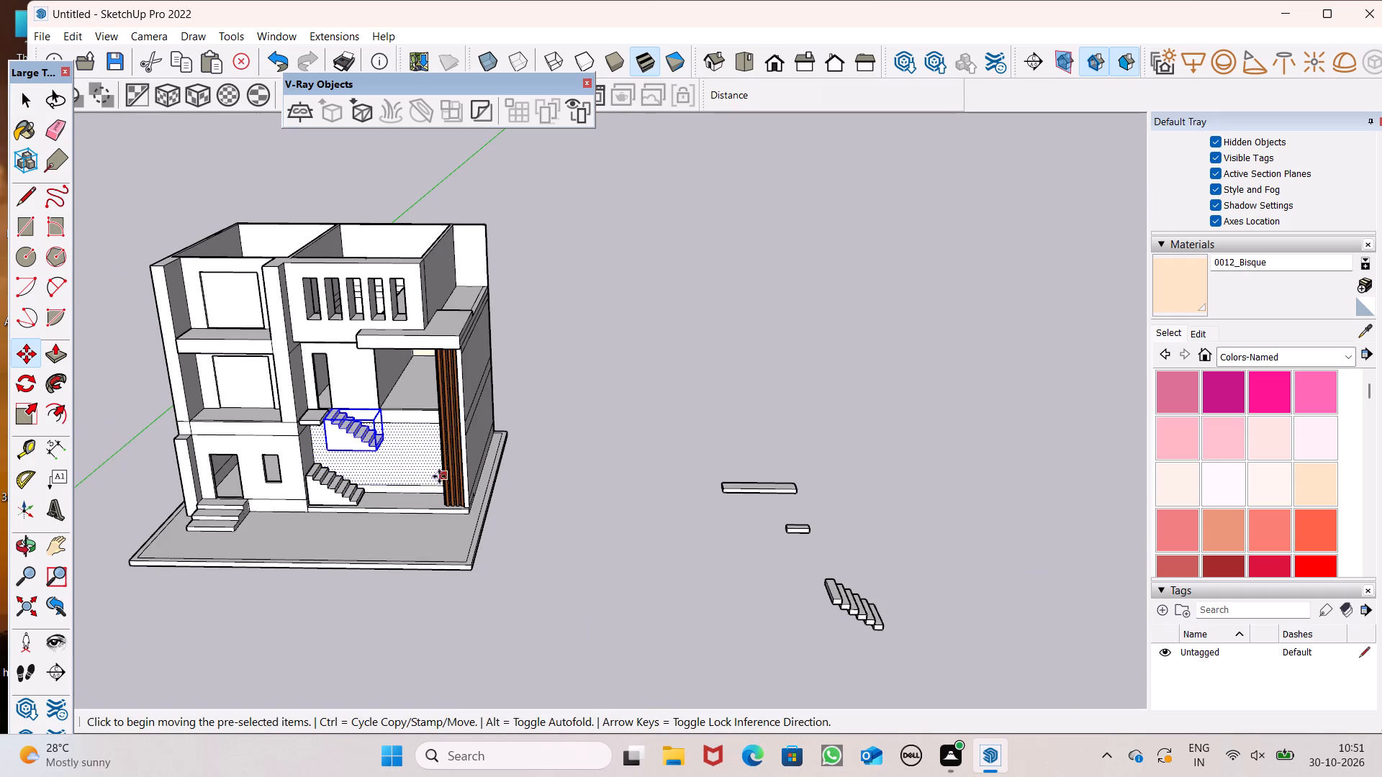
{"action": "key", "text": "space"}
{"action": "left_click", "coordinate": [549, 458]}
Move the upper flight away from the house front into the open space beside the building.
{"action": "scroll", "coordinate": [361, 451], "scroll_direction": "up", "scroll_amount": 3}
{"action": "scroll", "coordinate": [360, 451], "scroll_direction": "down", "scroll_amount": 1}
{"action": "scroll", "coordinate": [357, 450], "scroll_direction": "up", "scroll_amount": 1}
{"action": "left_click", "coordinate": [353, 437]}
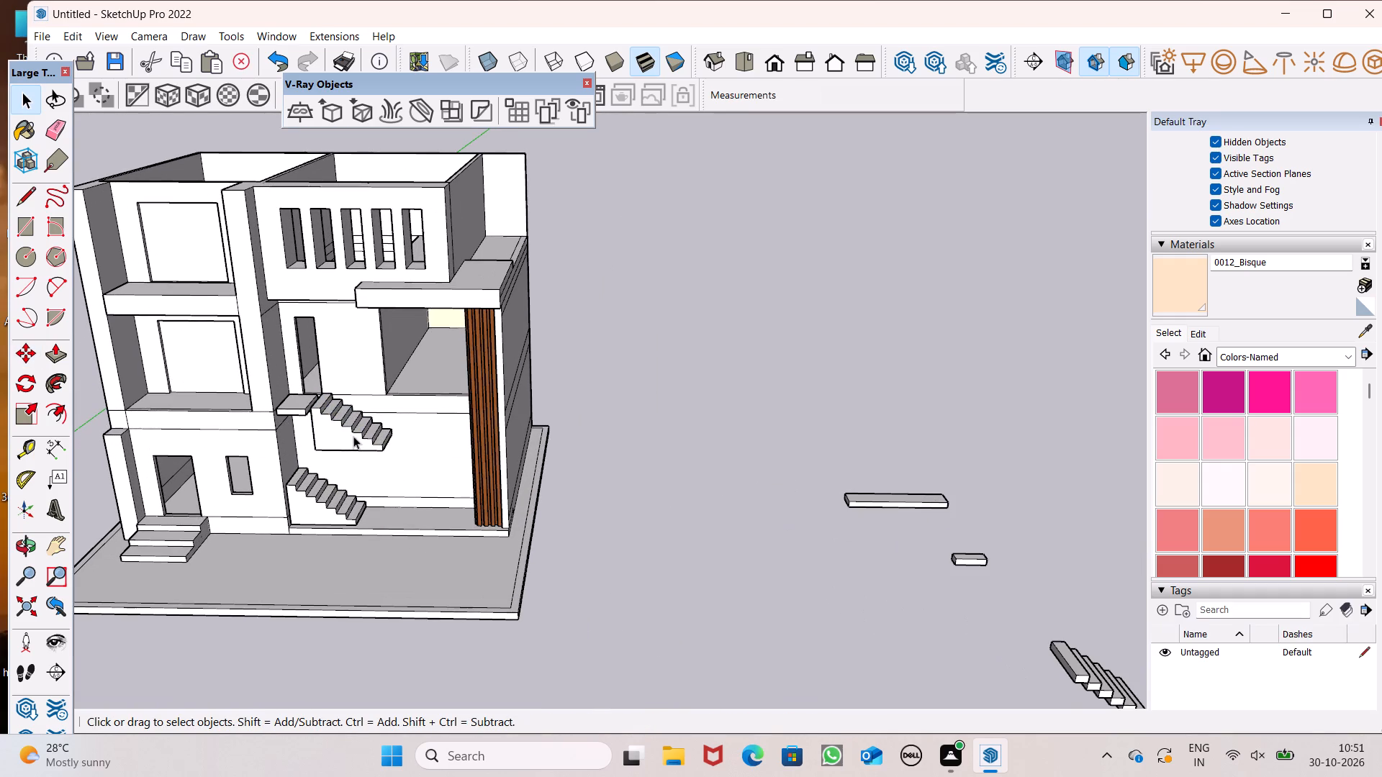
{"action": "key", "text": "m"}
{"action": "key", "text": "Return"}
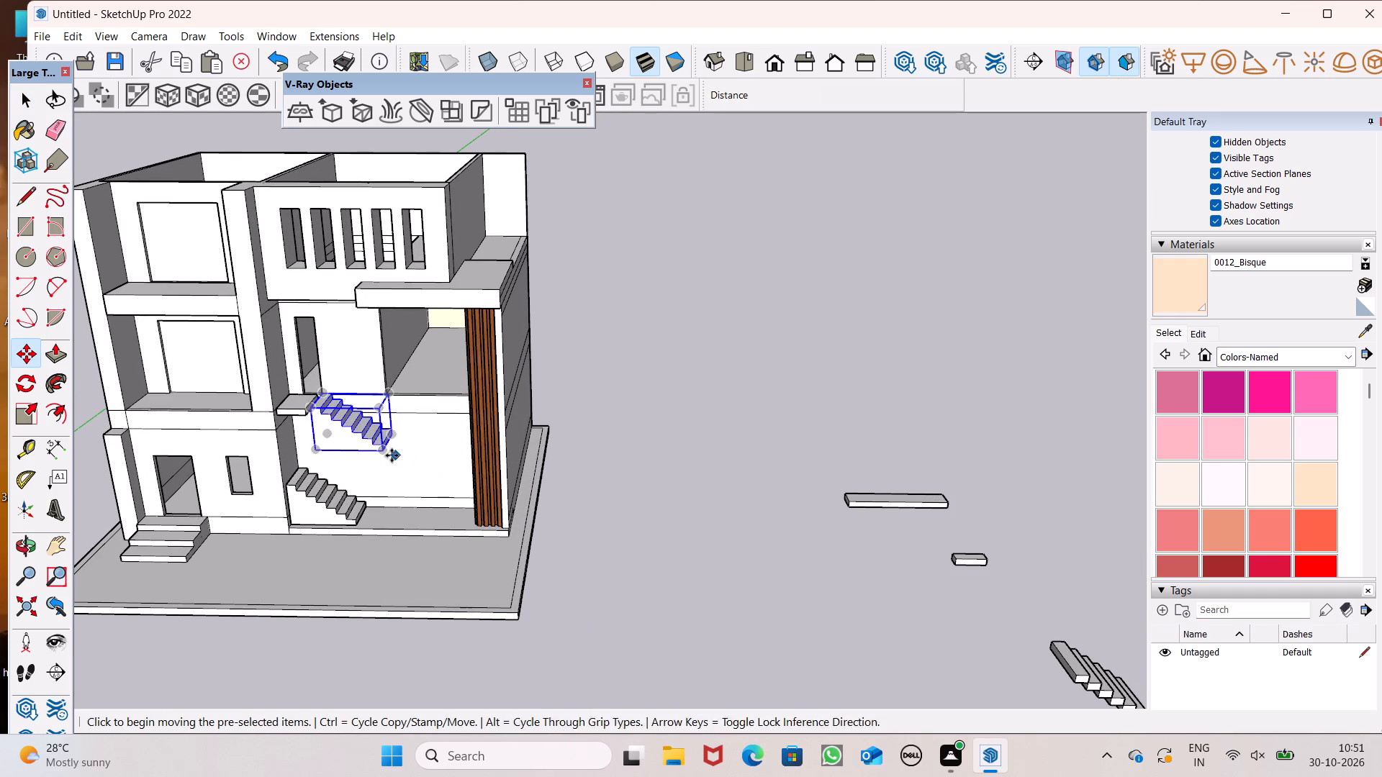
{"action": "left_click_drag", "start_coordinate": [391, 455], "coordinate": [755, 518]}
{"action": "key", "text": "space"}
{"action": "left_click", "coordinate": [656, 559]}
{"action": "middle_click_drag", "start_coordinate": [702, 547], "coordinate": [566, 405]}
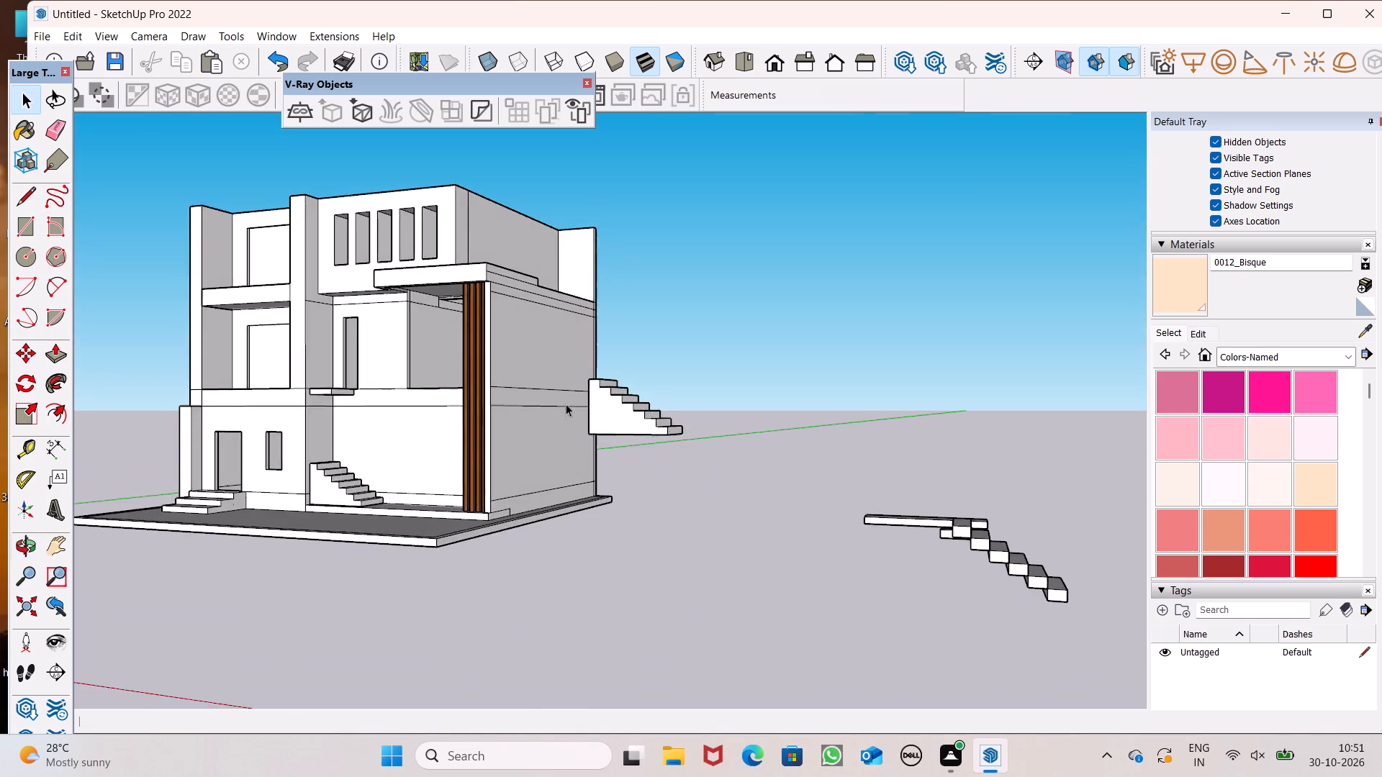
Explode the group of the relocated upper flight.
{"action": "scroll", "coordinate": [573, 404], "scroll_direction": "up", "scroll_amount": 7}
{"action": "middle_click_drag", "start_coordinate": [748, 455], "coordinate": [790, 472]}
{"action": "left_click", "coordinate": [686, 414]}
{"action": "scroll", "coordinate": [744, 434], "scroll_direction": "up", "scroll_amount": 1}
{"action": "middle_click_drag", "start_coordinate": [752, 437], "coordinate": [753, 438]}
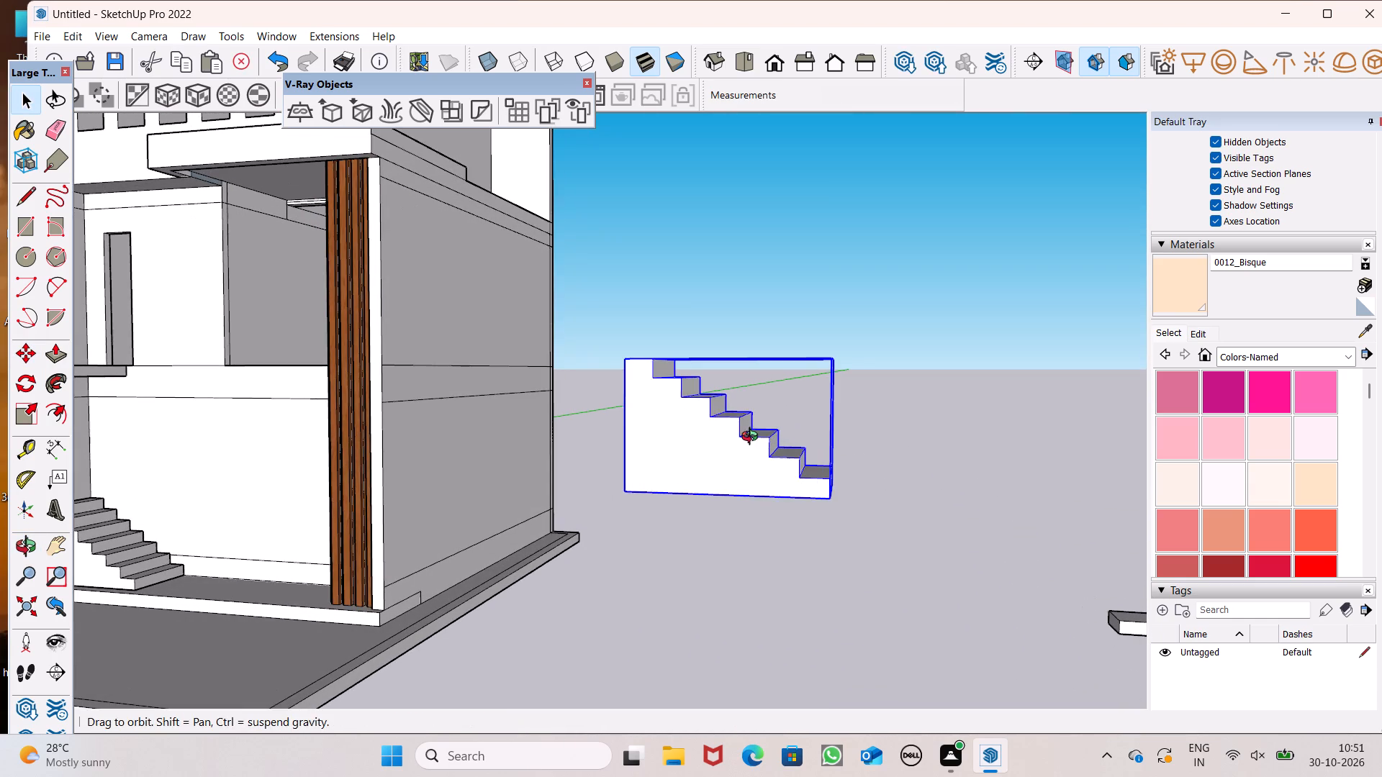
{"action": "middle_click_drag", "start_coordinate": [753, 438], "coordinate": [792, 433]}
{"action": "right_click", "coordinate": [792, 431]}
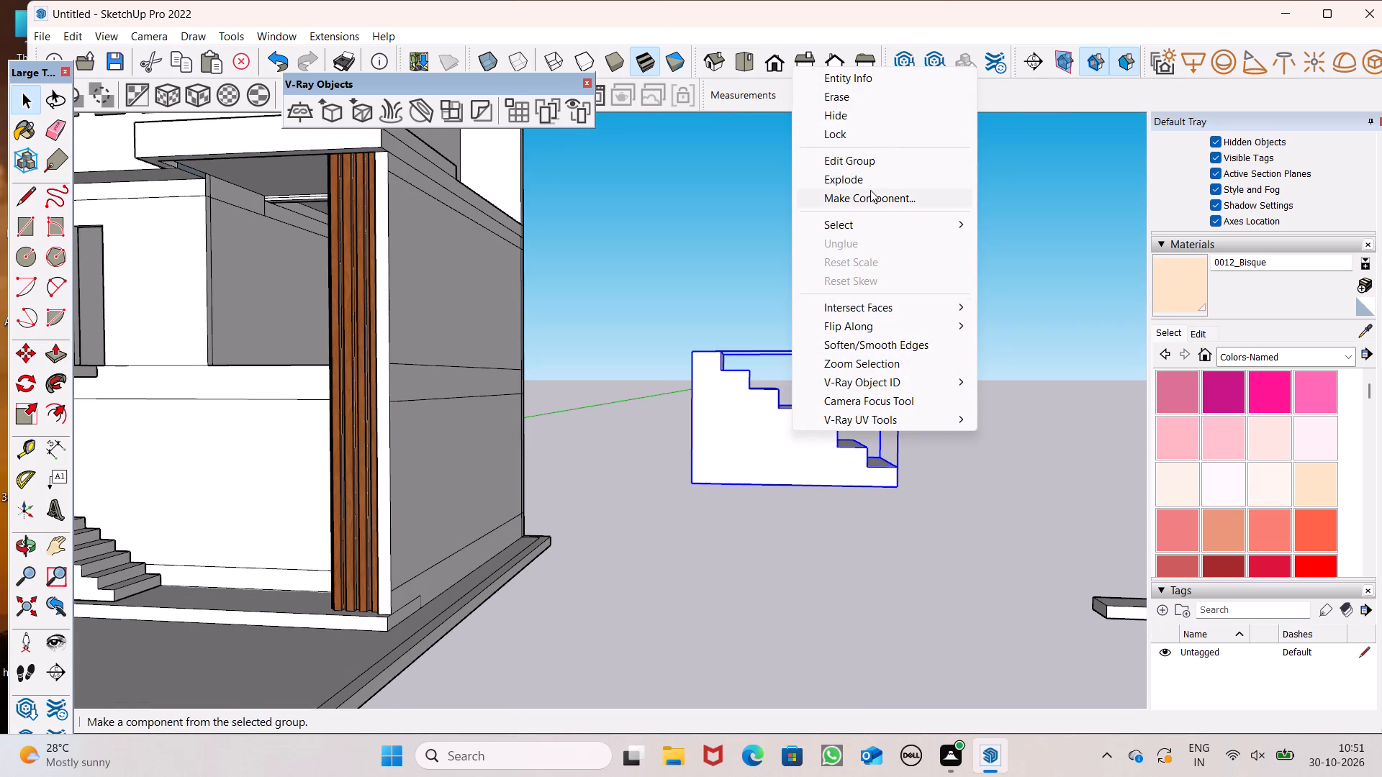
{"action": "left_click", "coordinate": [871, 187]}
{"action": "left_click", "coordinate": [926, 278]}
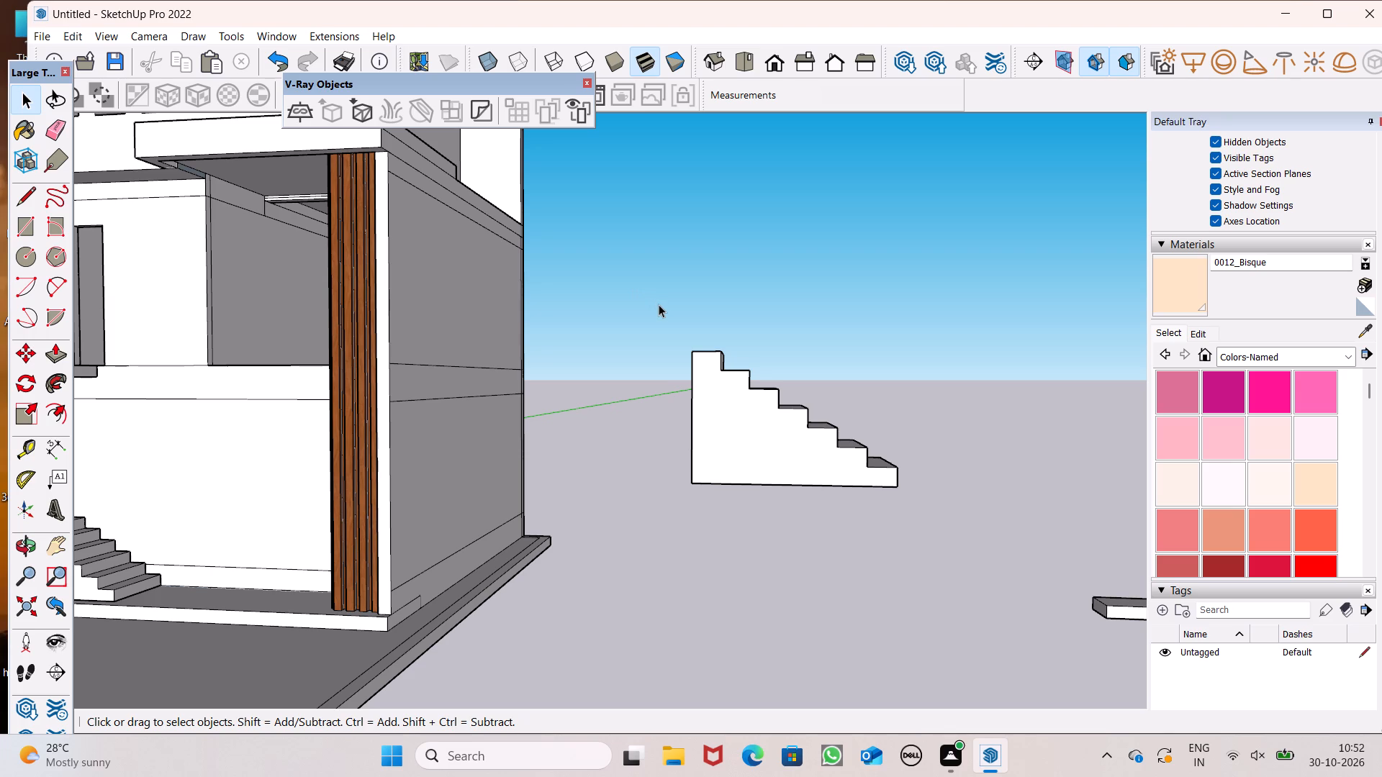
Draw a diagonal about 7' long across the flight's side from its rear edge towards the bottom step, plus a short vertical to the base.
{"action": "scroll", "coordinate": [774, 419], "scroll_direction": "down", "scroll_amount": 1}
{"action": "middle_click_drag", "start_coordinate": [833, 518], "coordinate": [812, 527]}
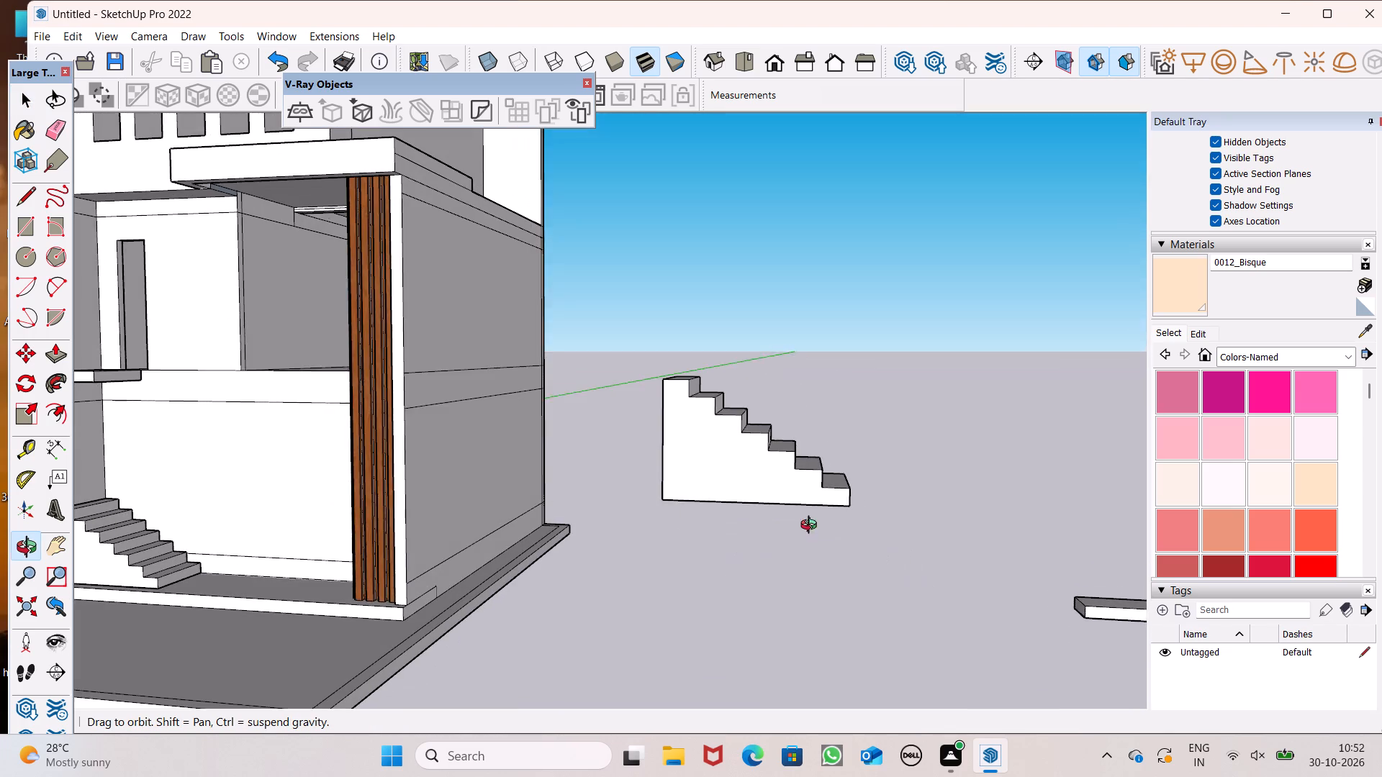
{"action": "middle_click_drag", "start_coordinate": [812, 527], "coordinate": [811, 526]}
{"action": "left_click", "coordinate": [22, 197]}
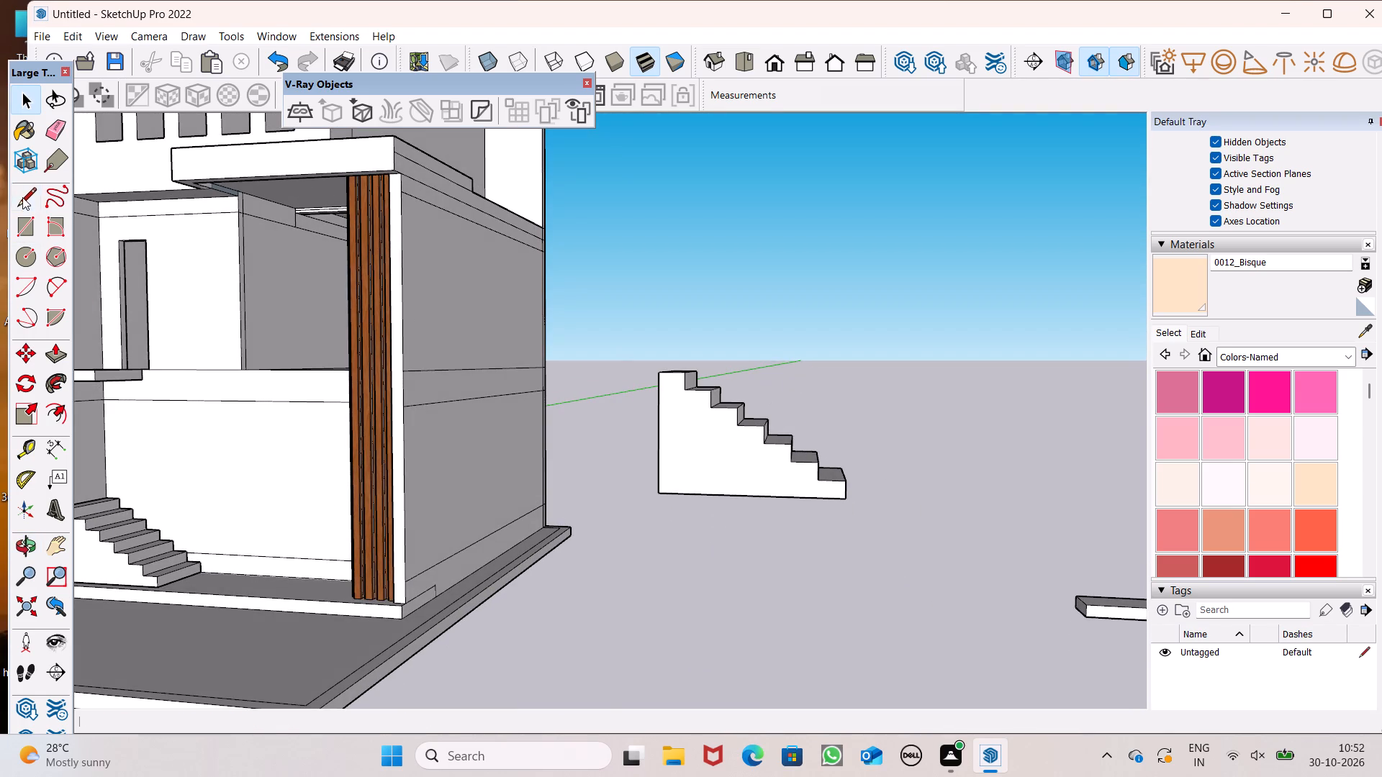
{"action": "scroll", "coordinate": [811, 521], "scroll_direction": "up", "scroll_amount": 3}
{"action": "middle_click_drag", "start_coordinate": [839, 520], "coordinate": [862, 519]}
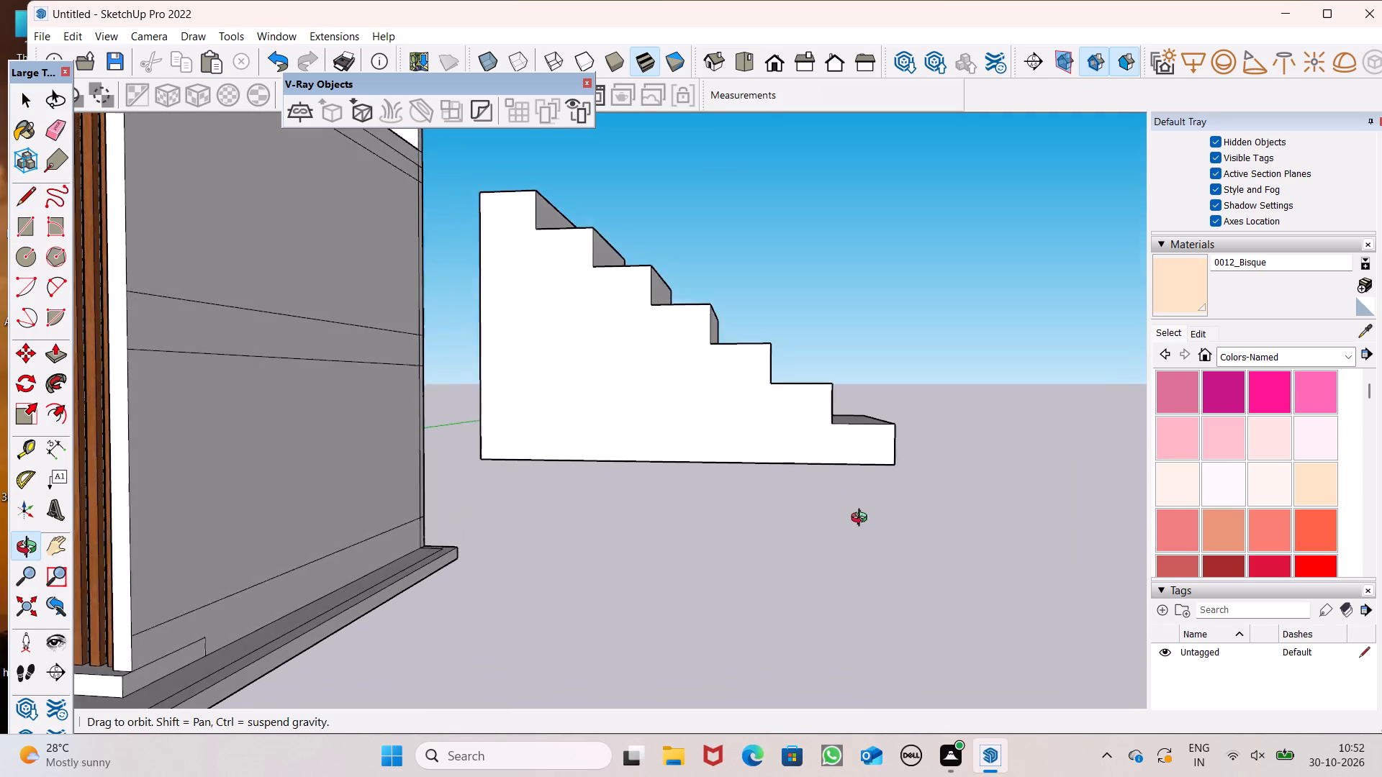
{"action": "middle_click_drag", "start_coordinate": [862, 519], "coordinate": [864, 559]}
{"action": "scroll", "coordinate": [840, 451], "scroll_direction": "down", "scroll_amount": 3}
{"action": "middle_click_drag", "start_coordinate": [836, 463], "coordinate": [839, 489]}
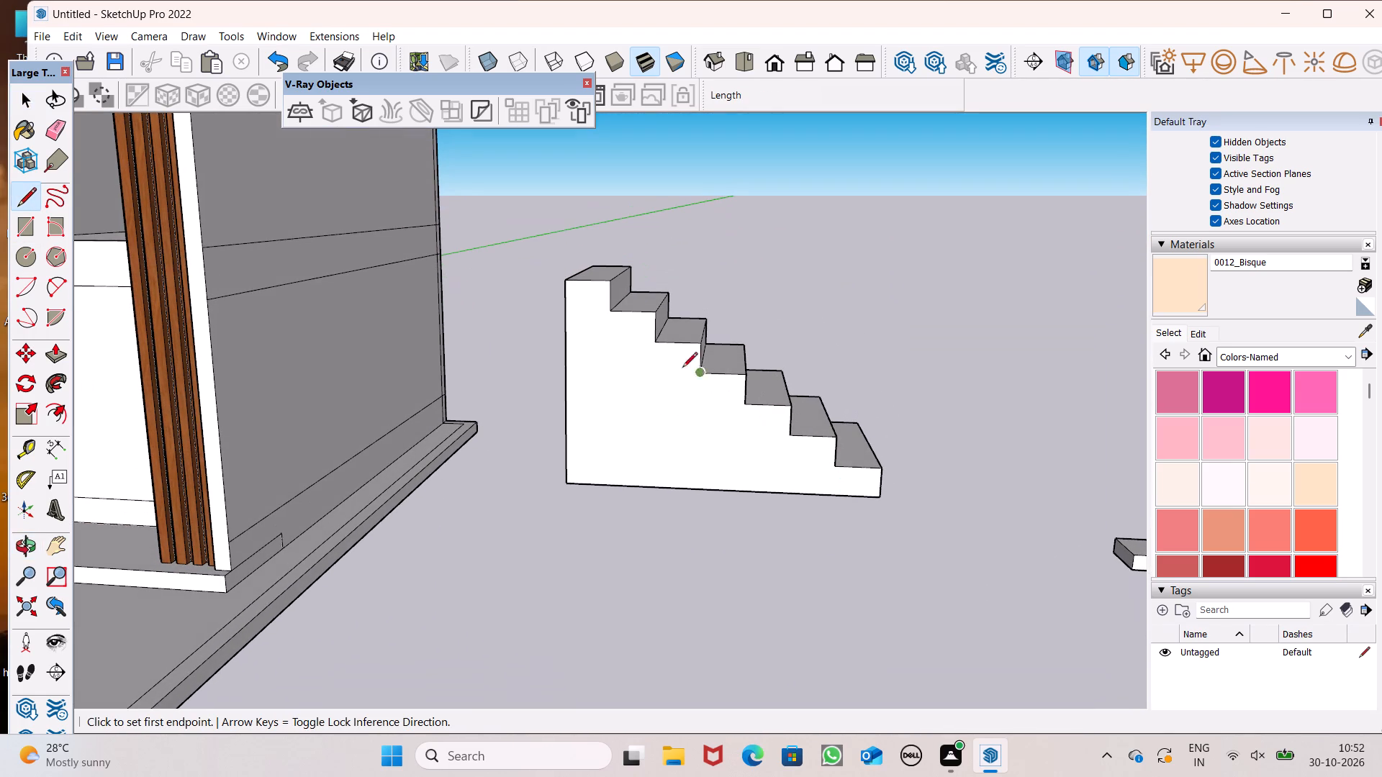
{"action": "middle_click_drag", "start_coordinate": [707, 431], "coordinate": [714, 413]}
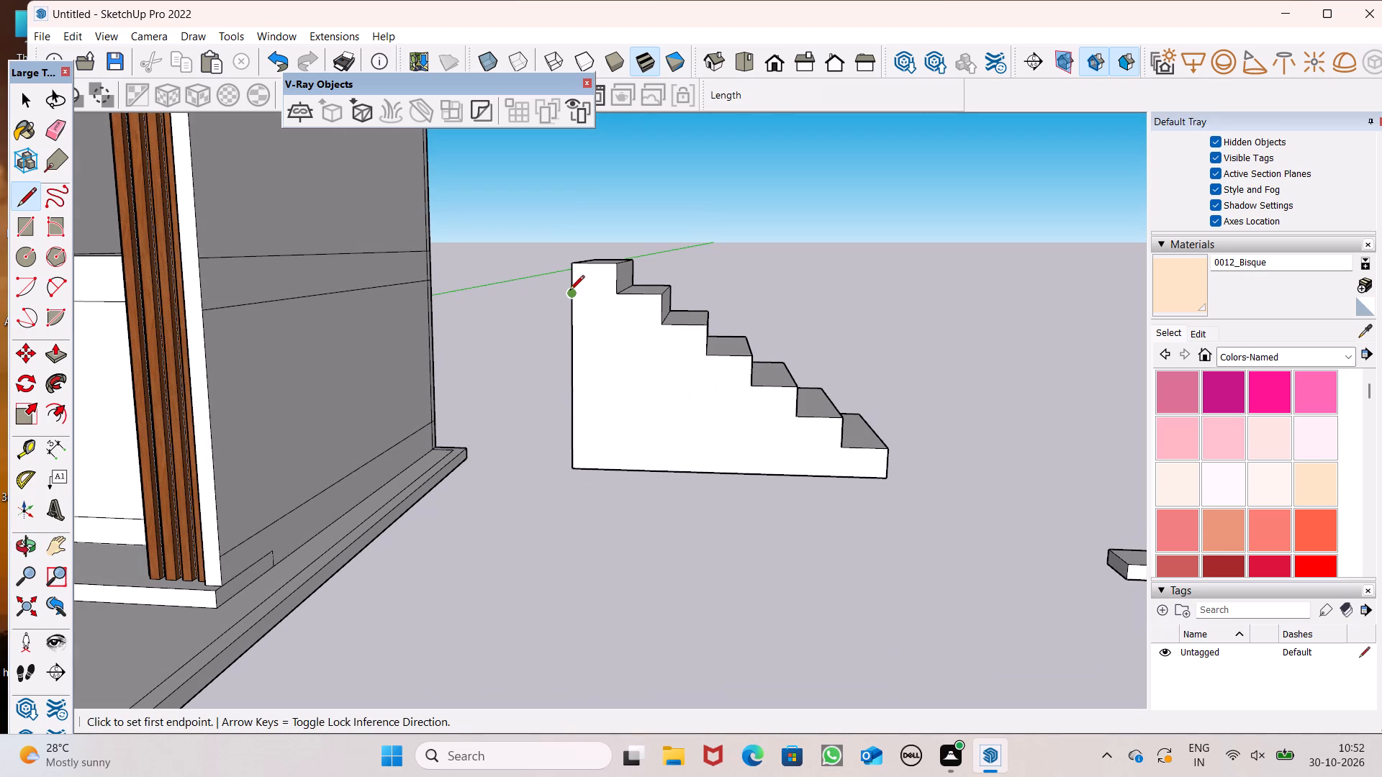
{"action": "left_click_drag", "start_coordinate": [570, 294], "coordinate": [577, 302]}
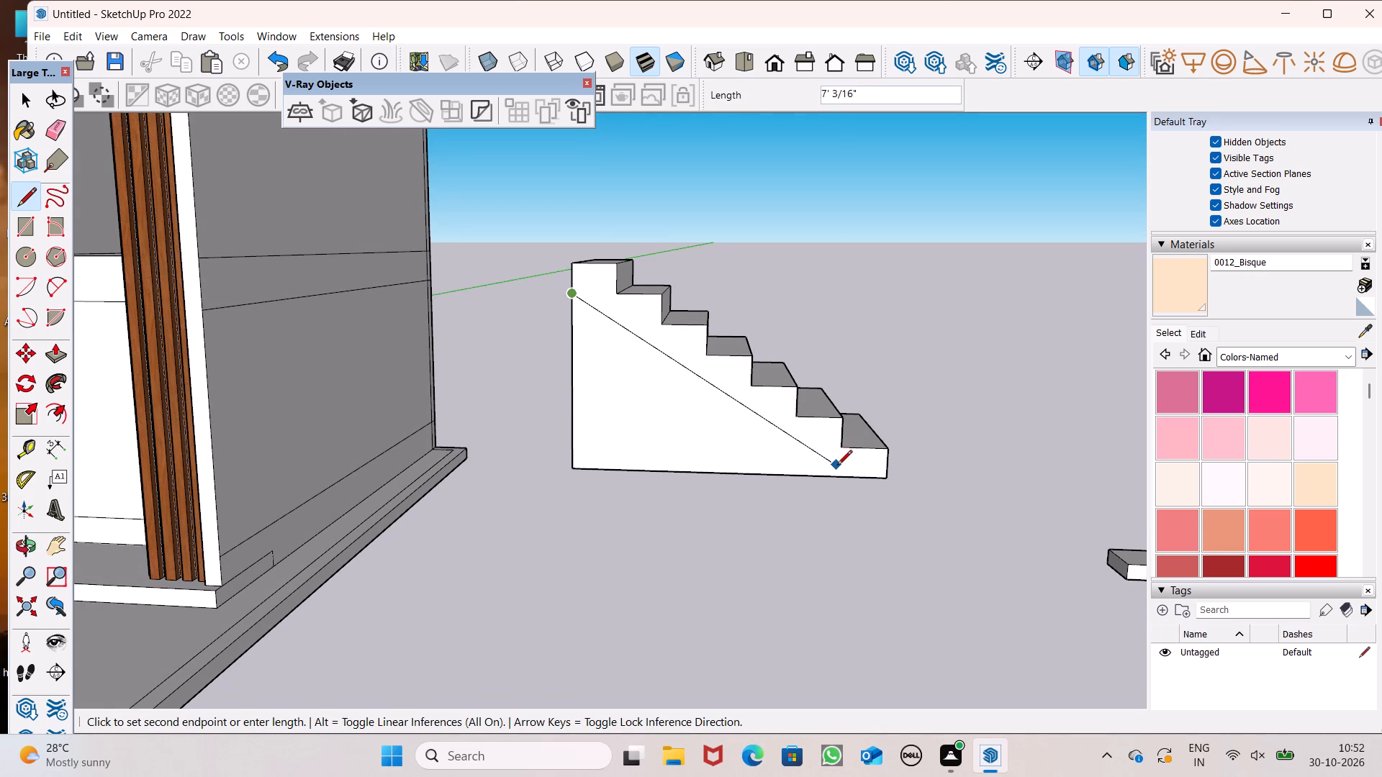
{"action": "scroll", "coordinate": [838, 466], "scroll_direction": "up", "scroll_amount": 7}
{"action": "left_click", "coordinate": [828, 458]}
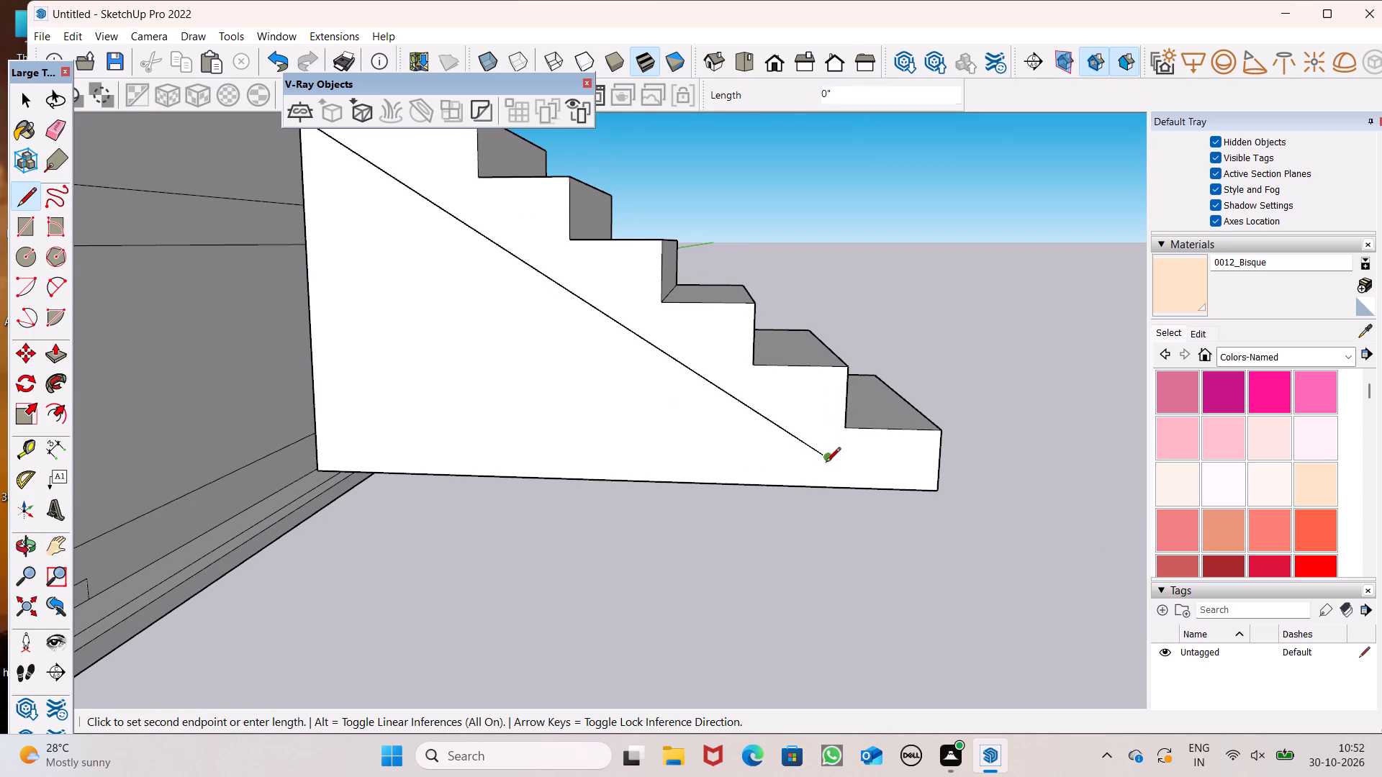
{"action": "left_click", "coordinate": [824, 484]}
{"action": "scroll", "coordinate": [760, 333], "scroll_direction": "down", "scroll_amount": 4}
{"action": "middle_click_drag", "start_coordinate": [754, 402], "coordinate": [860, 437]}
Erase the flight's rear and bottom edges below the diagonal, together with the opposite side face's outline, to open the underside.
{"action": "left_click", "coordinate": [50, 134]}
{"action": "middle_click_drag", "start_coordinate": [527, 425], "coordinate": [557, 425]}
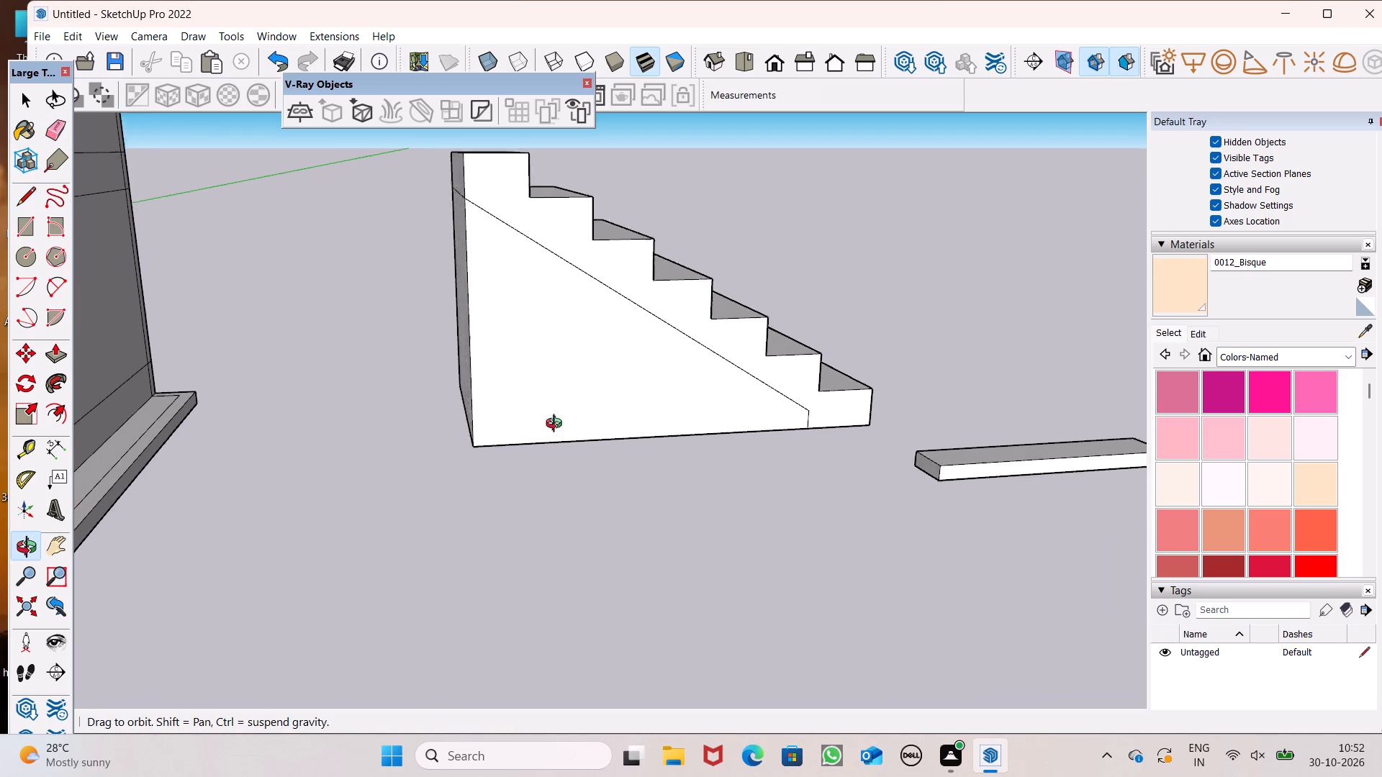
{"action": "middle_click_drag", "start_coordinate": [557, 425], "coordinate": [1260, 386]}
{"action": "middle_click_drag", "start_coordinate": [618, 368], "coordinate": [710, 394]}
{"action": "middle_click_drag", "start_coordinate": [637, 466], "coordinate": [148, 454]}
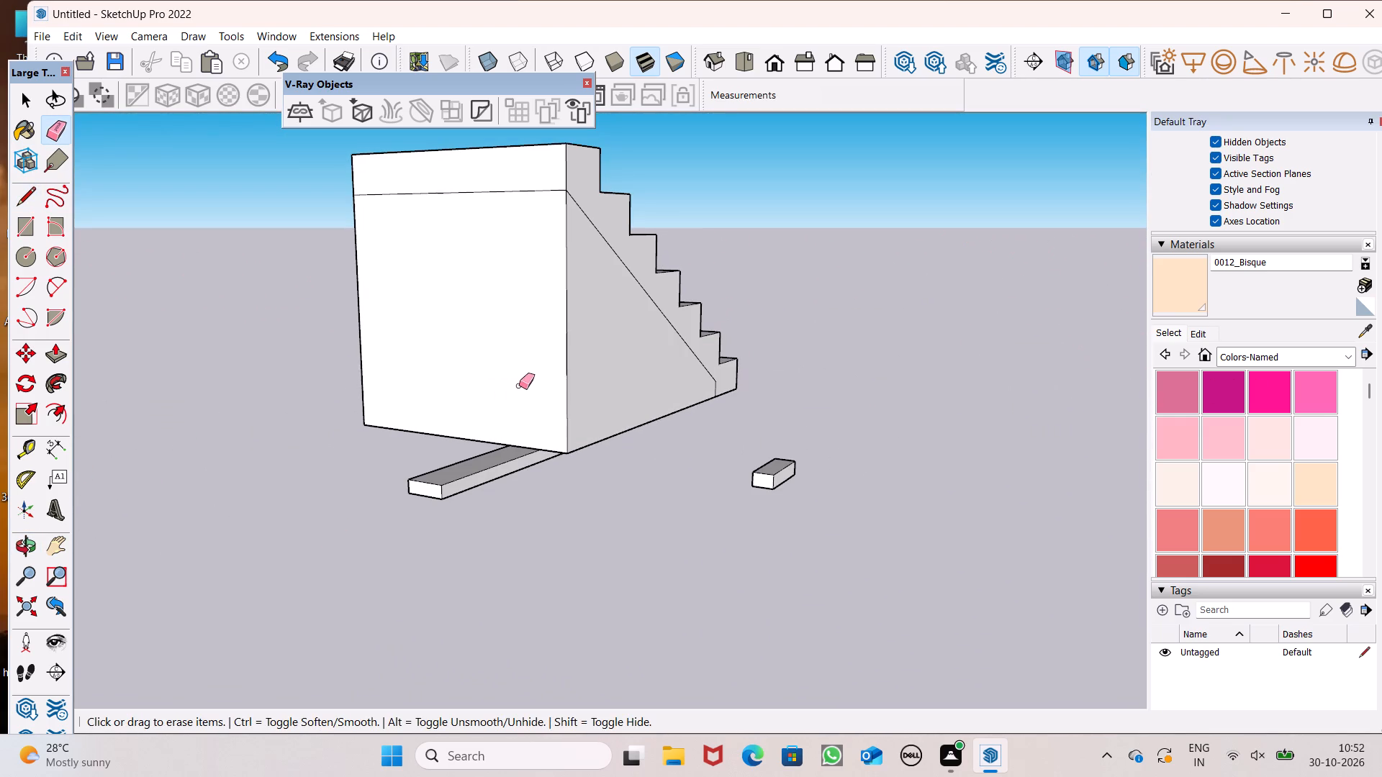
{"action": "left_click_drag", "start_coordinate": [572, 389], "coordinate": [601, 447]}
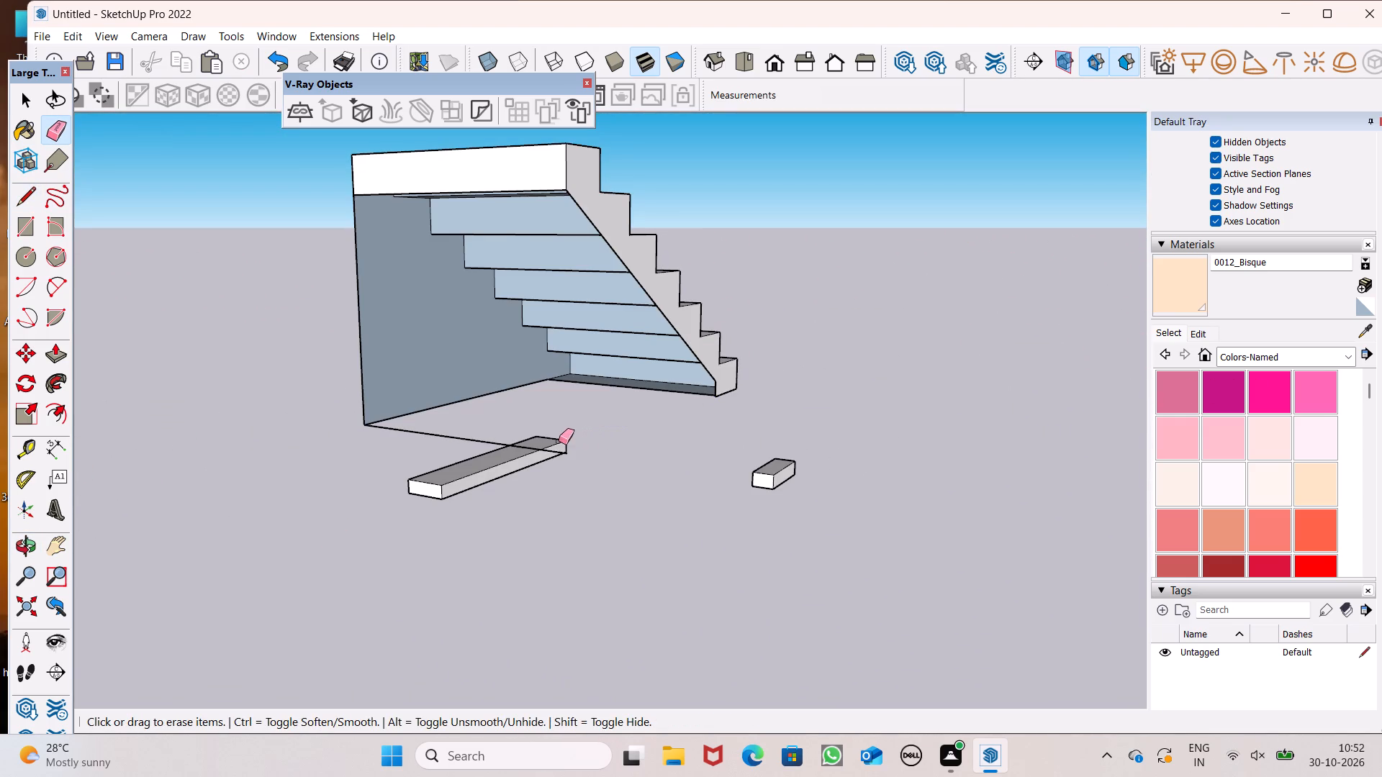
{"action": "left_click_drag", "start_coordinate": [554, 447], "coordinate": [528, 454]}
{"action": "key", "text": "ctrl+z"}
{"action": "left_click_drag", "start_coordinate": [439, 432], "coordinate": [412, 449]}
{"action": "left_click_drag", "start_coordinate": [407, 415], "coordinate": [356, 404]}
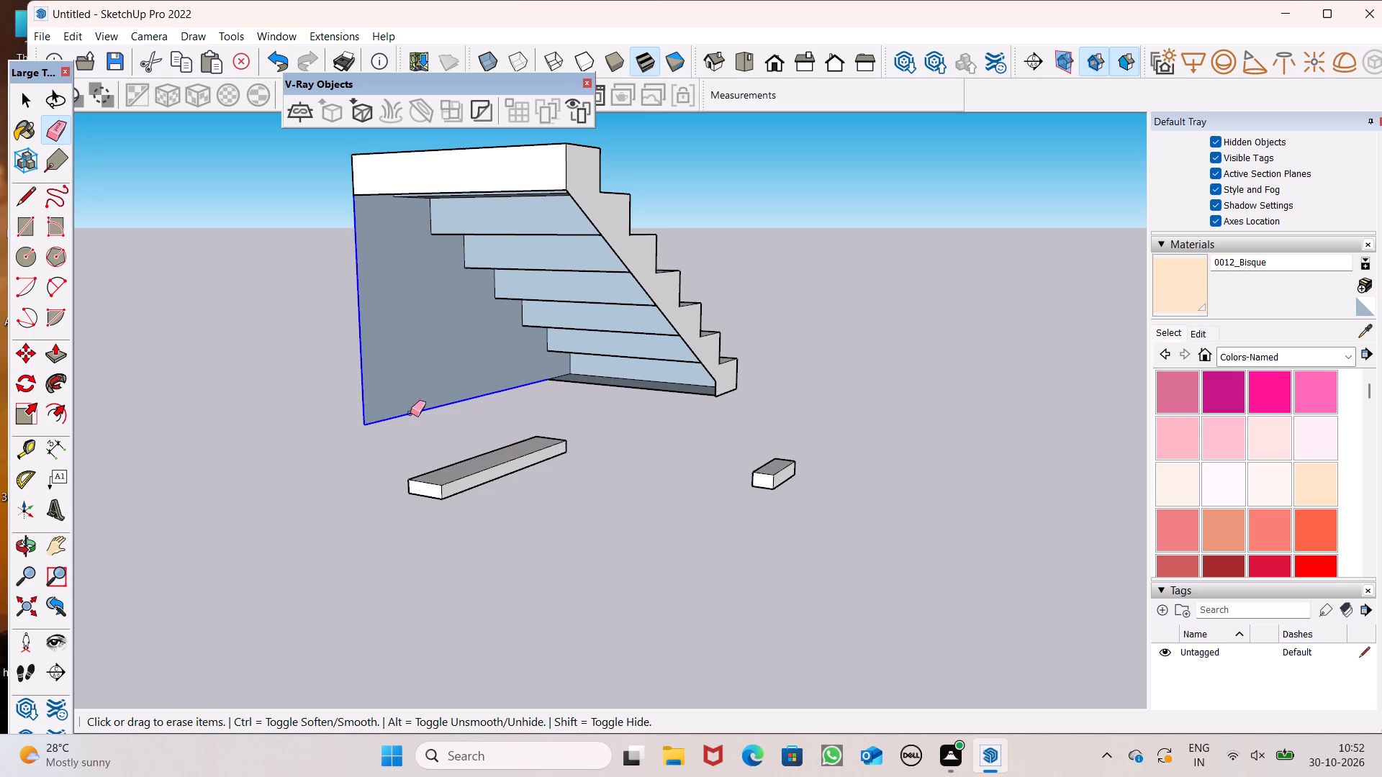
{"action": "middle_click_drag", "start_coordinate": [416, 413], "coordinate": [1100, 492]}
{"action": "middle_click_drag", "start_coordinate": [920, 425], "coordinate": [831, 347]}
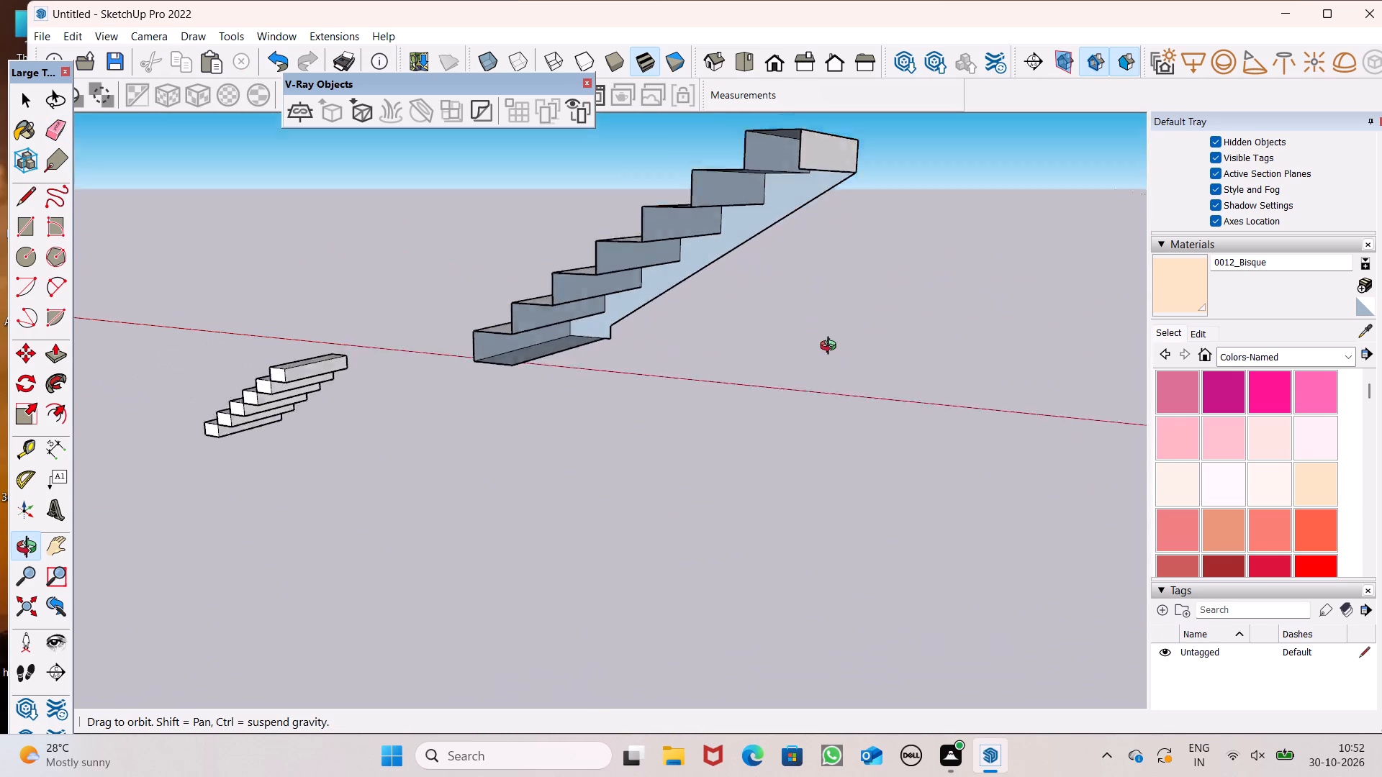
{"action": "middle_click_drag", "start_coordinate": [831, 347], "coordinate": [816, 315]}
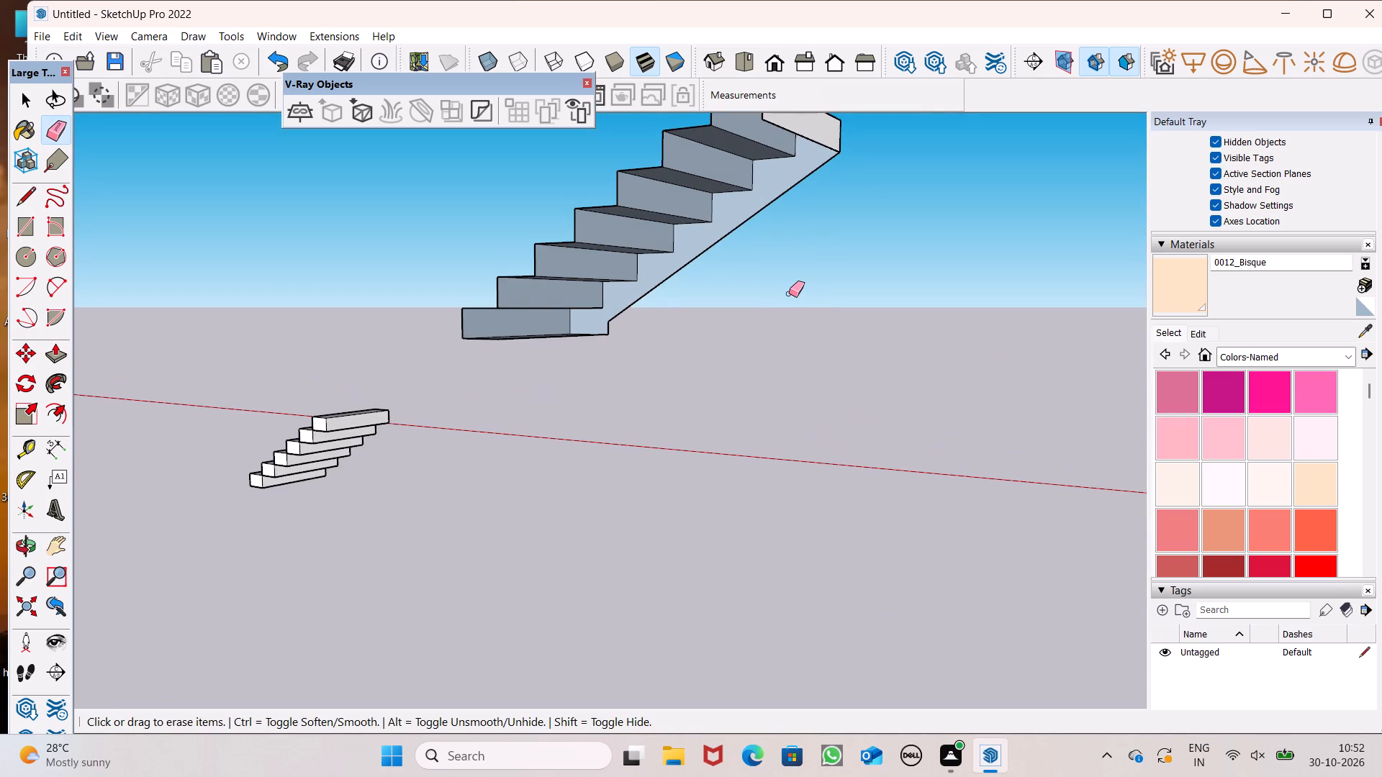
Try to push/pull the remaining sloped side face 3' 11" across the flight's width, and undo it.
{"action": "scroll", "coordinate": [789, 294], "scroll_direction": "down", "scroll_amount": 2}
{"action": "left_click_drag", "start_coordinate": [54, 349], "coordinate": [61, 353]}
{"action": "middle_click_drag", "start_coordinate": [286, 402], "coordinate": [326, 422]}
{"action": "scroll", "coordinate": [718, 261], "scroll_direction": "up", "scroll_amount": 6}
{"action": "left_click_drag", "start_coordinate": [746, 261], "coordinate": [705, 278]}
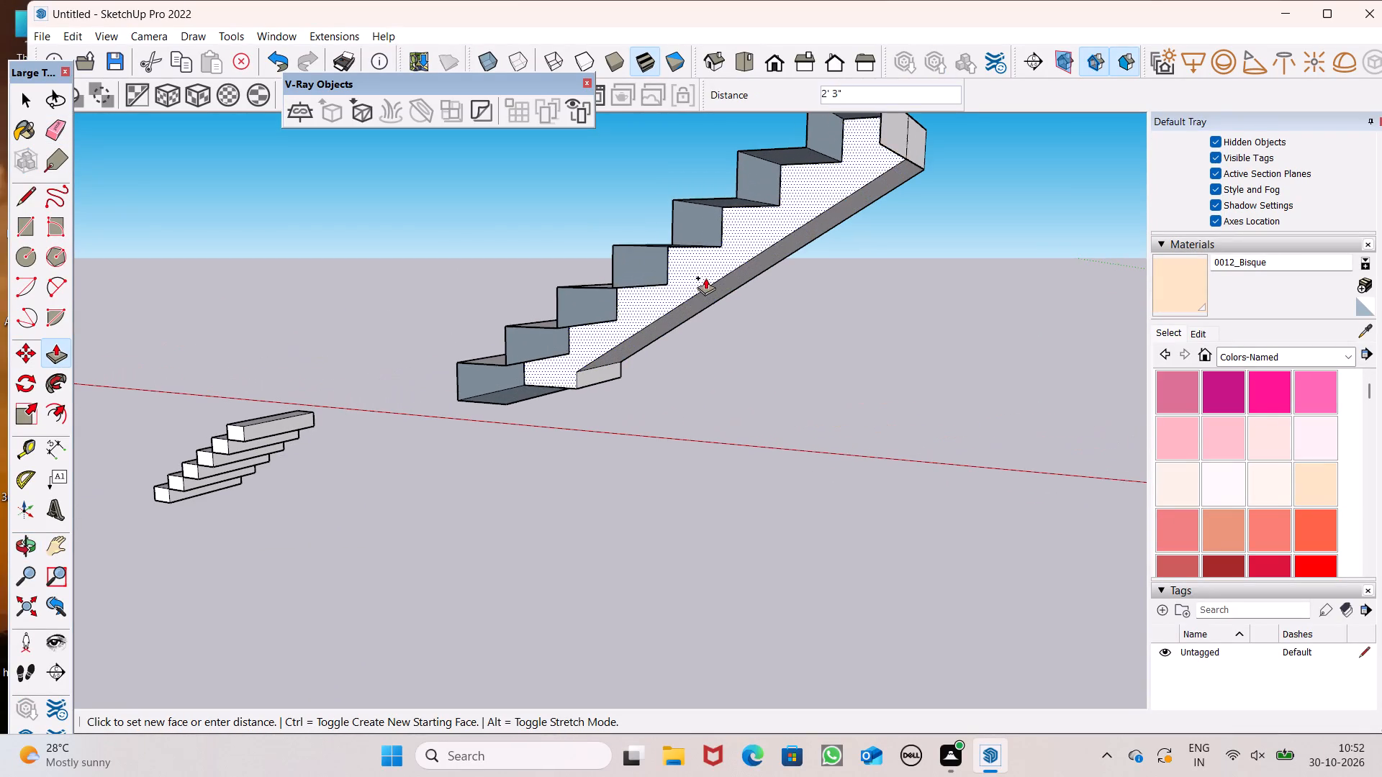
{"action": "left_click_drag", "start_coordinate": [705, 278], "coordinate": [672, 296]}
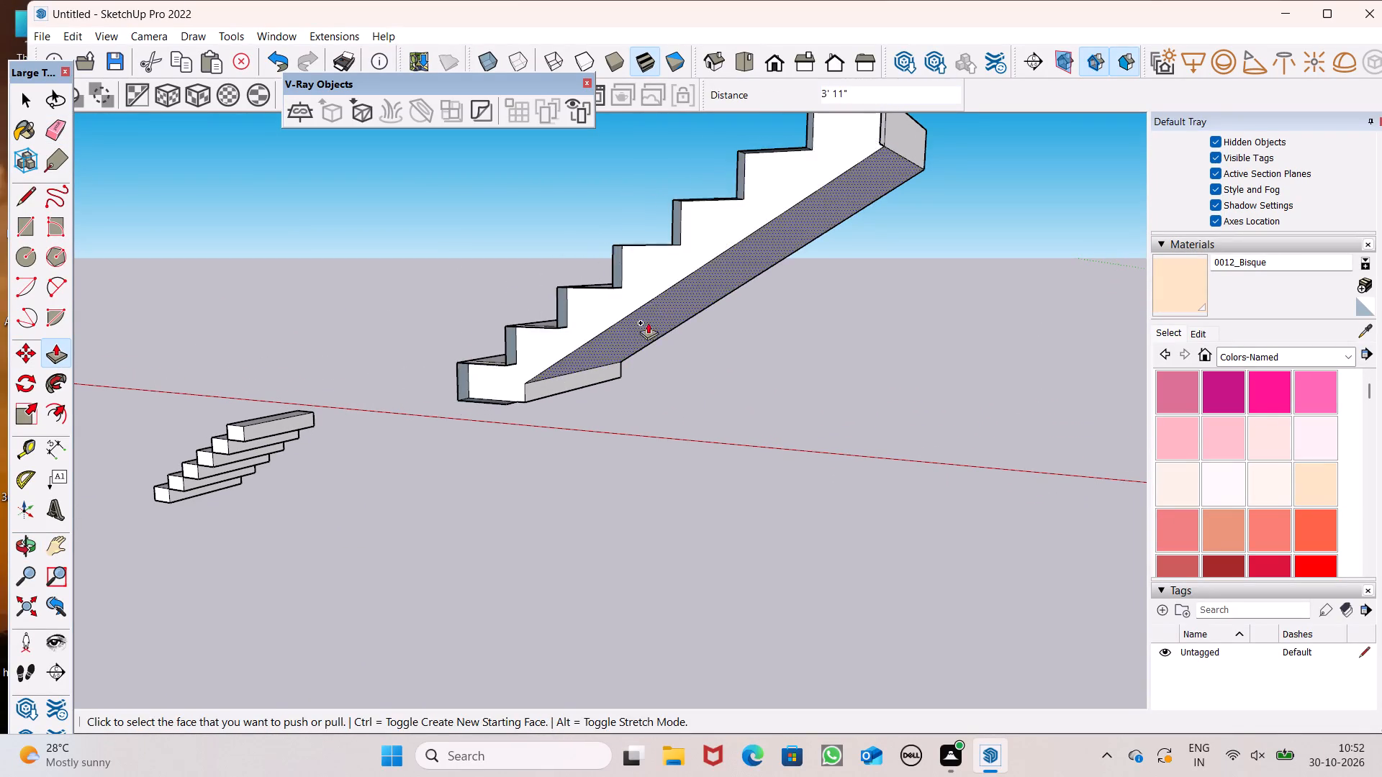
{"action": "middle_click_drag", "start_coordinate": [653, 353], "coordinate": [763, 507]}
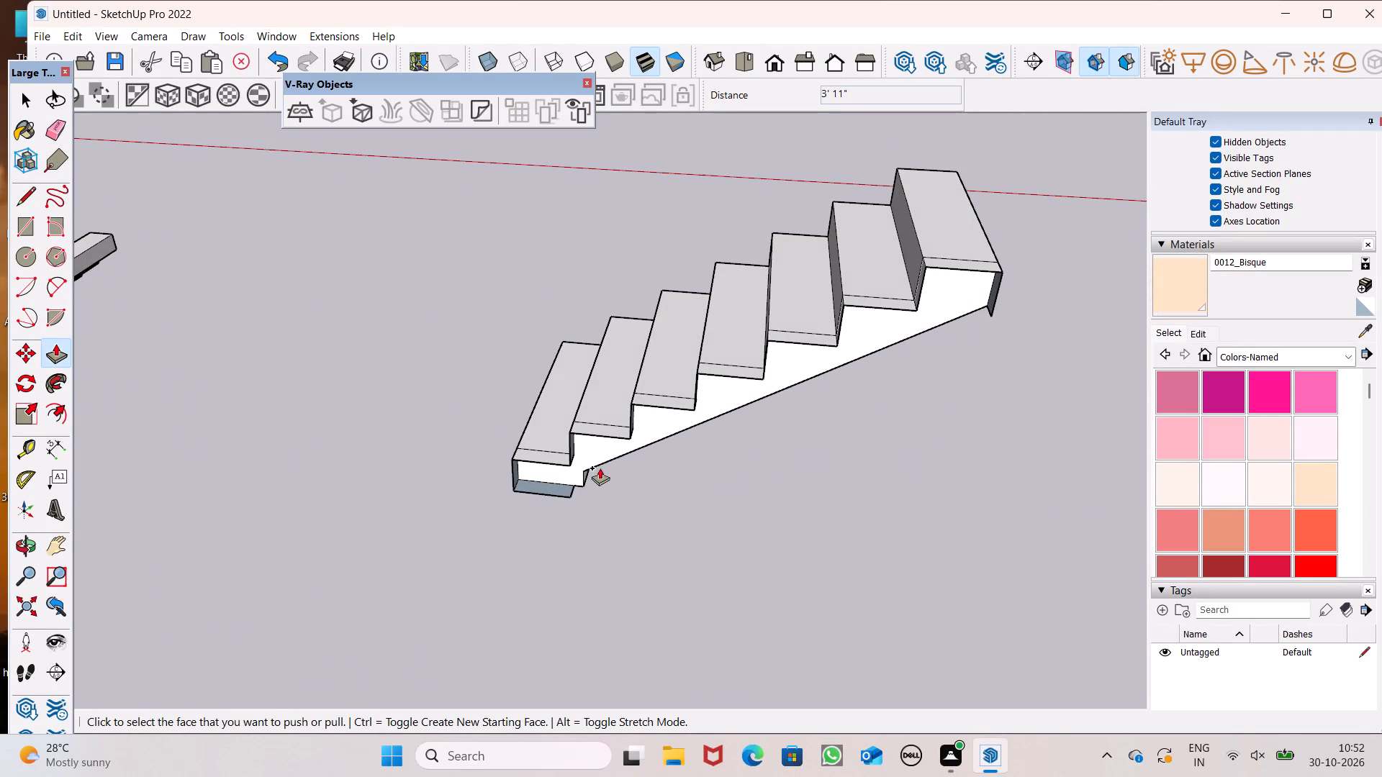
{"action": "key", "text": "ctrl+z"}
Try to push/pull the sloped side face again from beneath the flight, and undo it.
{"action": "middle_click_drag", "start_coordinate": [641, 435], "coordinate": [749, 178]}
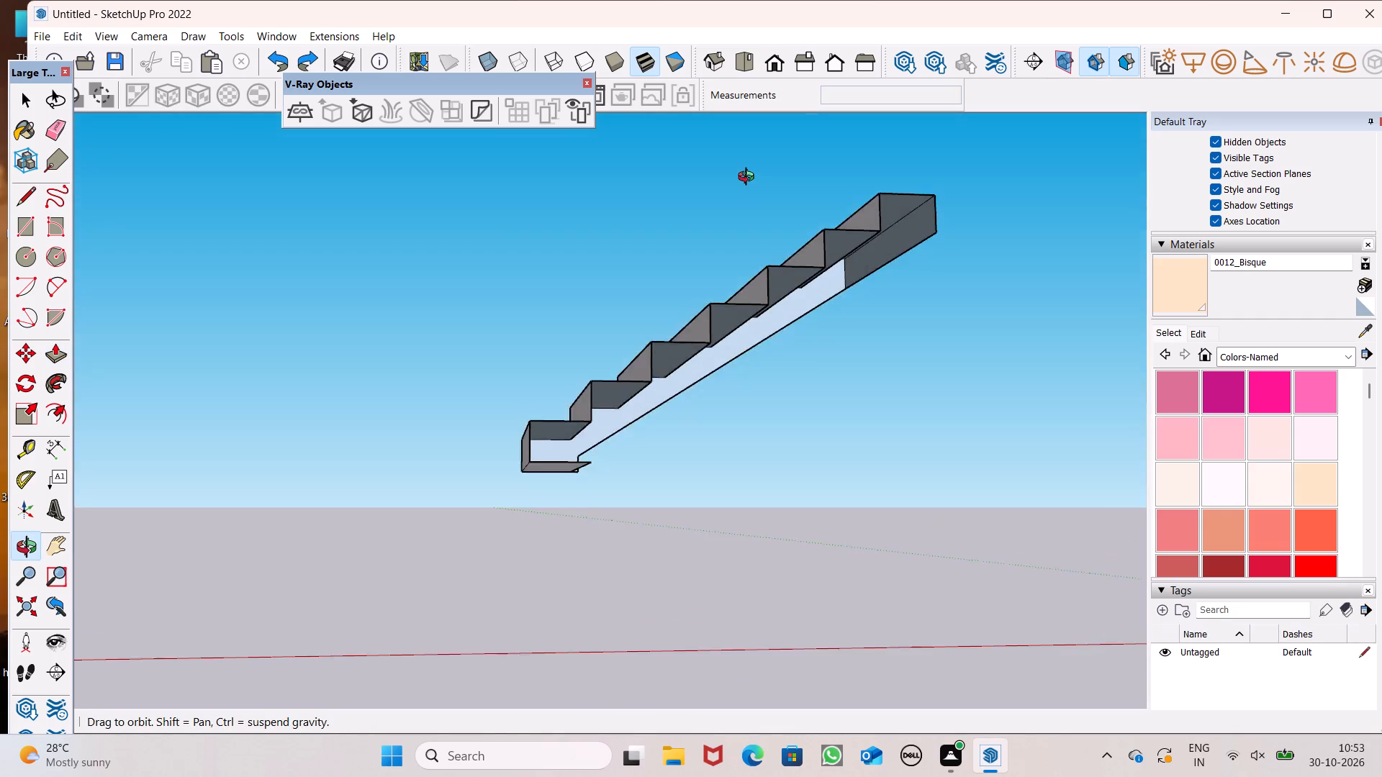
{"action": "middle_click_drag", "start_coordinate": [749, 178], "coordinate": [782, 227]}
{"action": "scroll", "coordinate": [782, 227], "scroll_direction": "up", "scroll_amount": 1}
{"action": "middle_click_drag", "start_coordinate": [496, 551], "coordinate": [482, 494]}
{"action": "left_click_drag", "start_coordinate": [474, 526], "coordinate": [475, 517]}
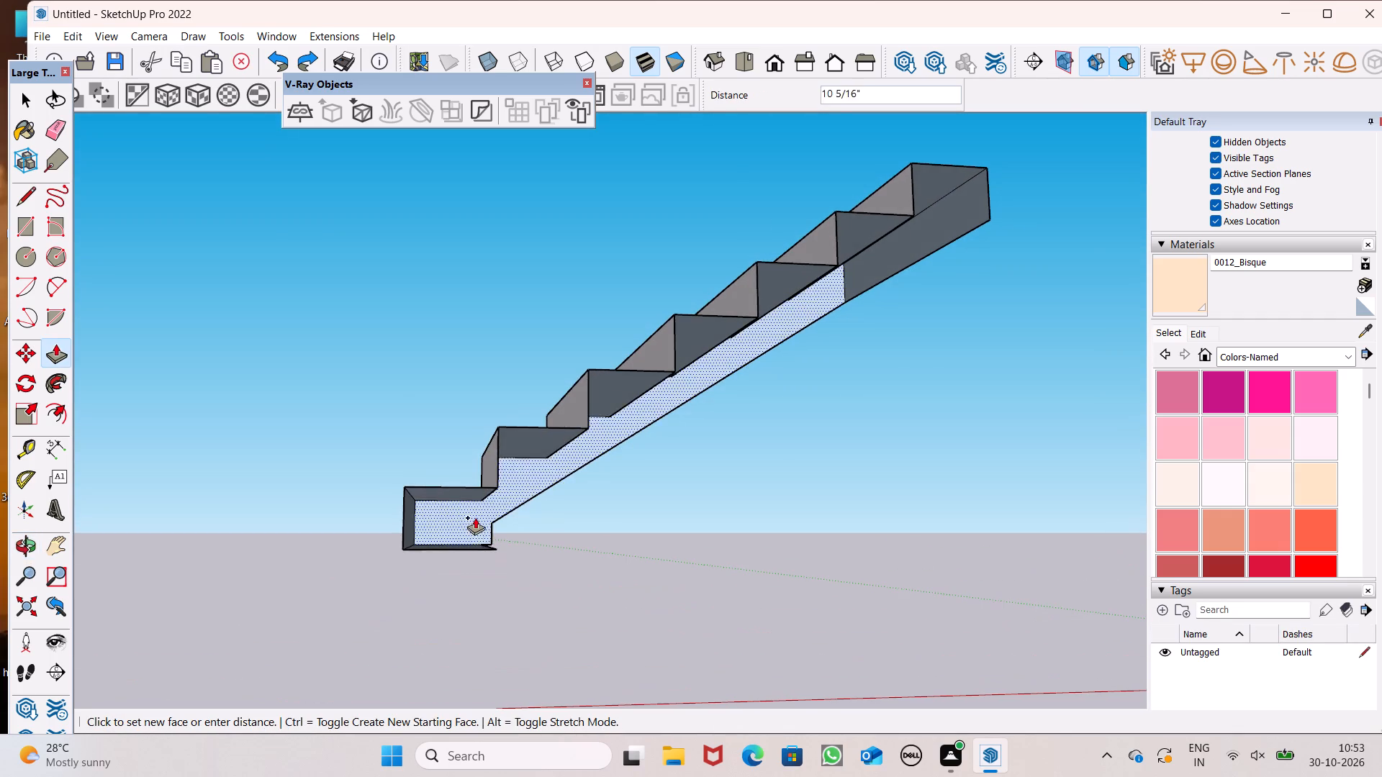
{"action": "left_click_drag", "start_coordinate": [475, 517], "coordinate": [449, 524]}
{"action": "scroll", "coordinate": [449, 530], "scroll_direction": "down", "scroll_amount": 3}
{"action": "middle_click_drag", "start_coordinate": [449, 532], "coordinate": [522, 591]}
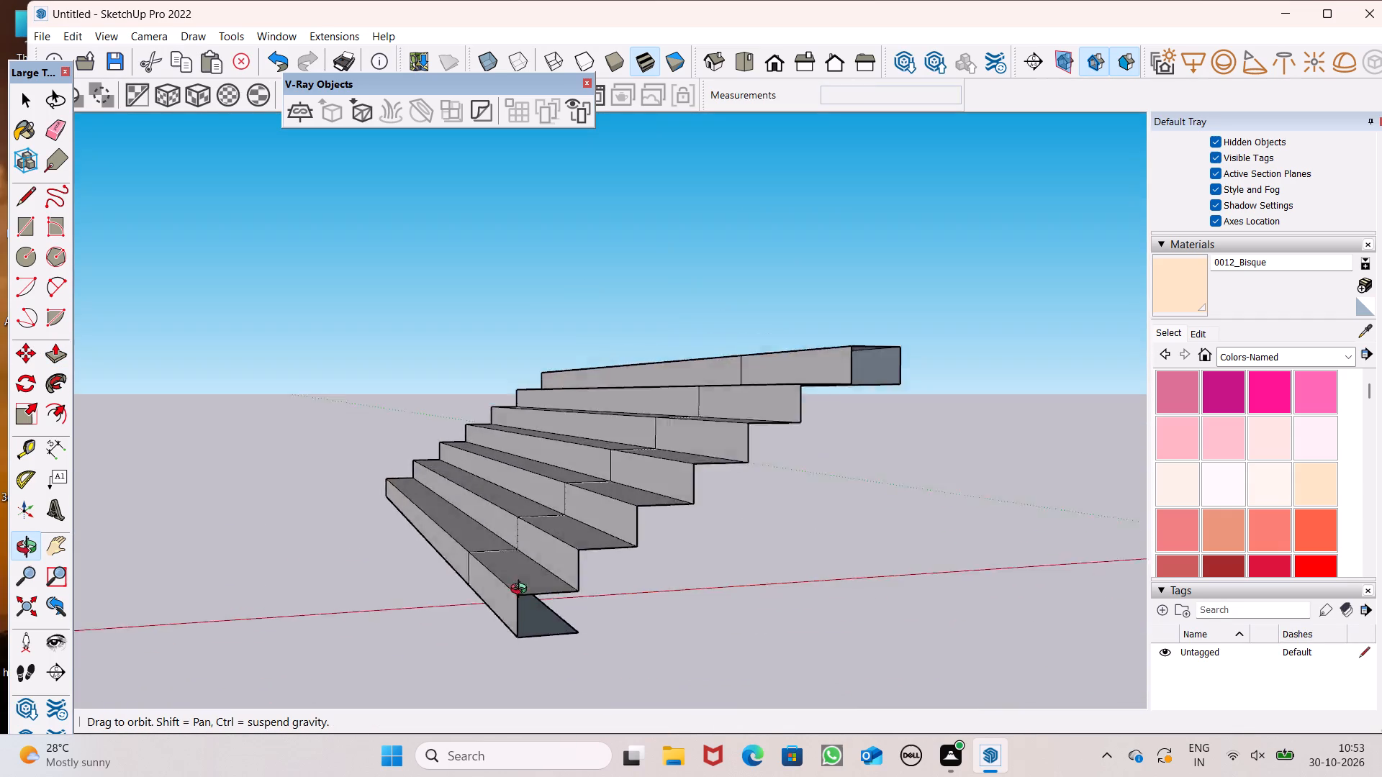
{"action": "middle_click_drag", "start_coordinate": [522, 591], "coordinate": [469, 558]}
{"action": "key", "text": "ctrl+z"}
Push/pull the sloped side face about 4' 3 1/8" through the flight's width to form a solid with a sloped underside.
{"action": "middle_click_drag", "start_coordinate": [593, 610], "coordinate": [623, 653]}
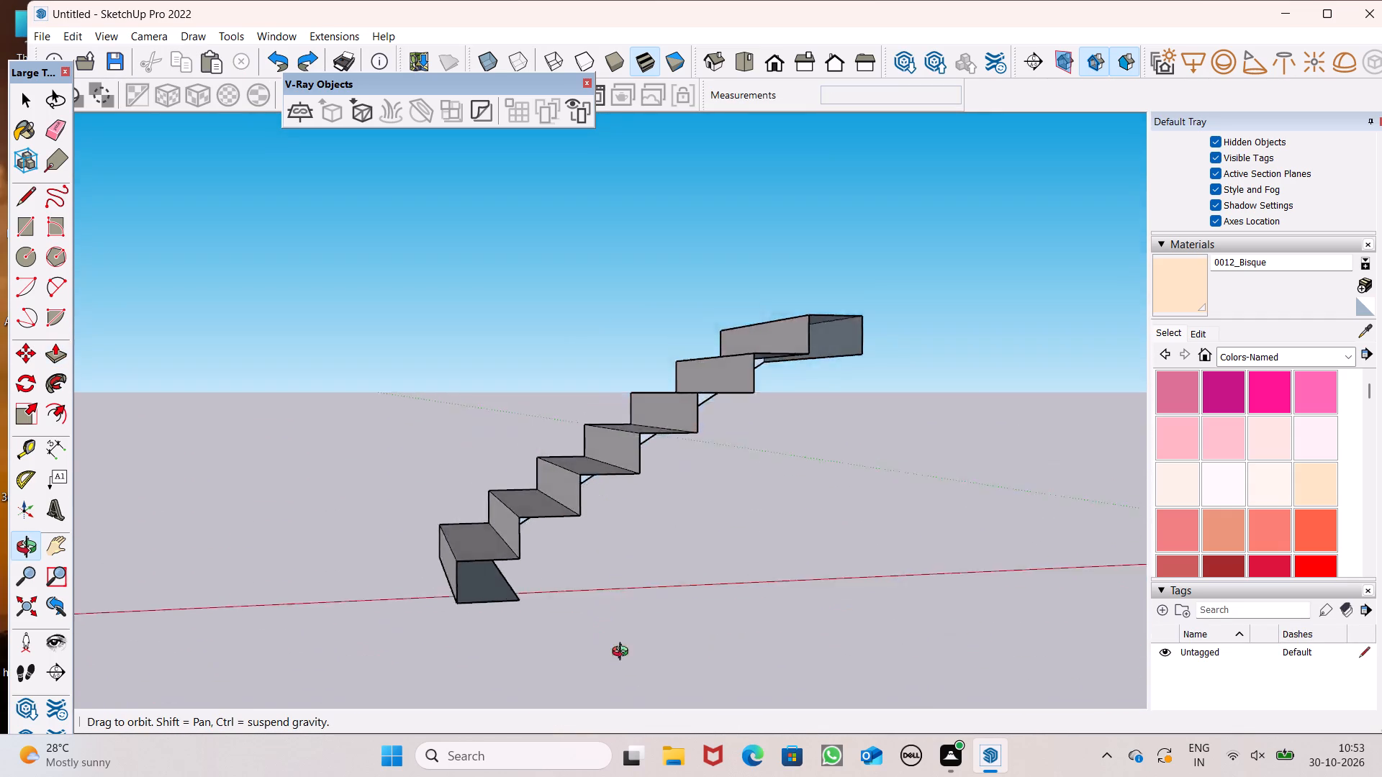
{"action": "middle_click_drag", "start_coordinate": [623, 653], "coordinate": [645, 608]}
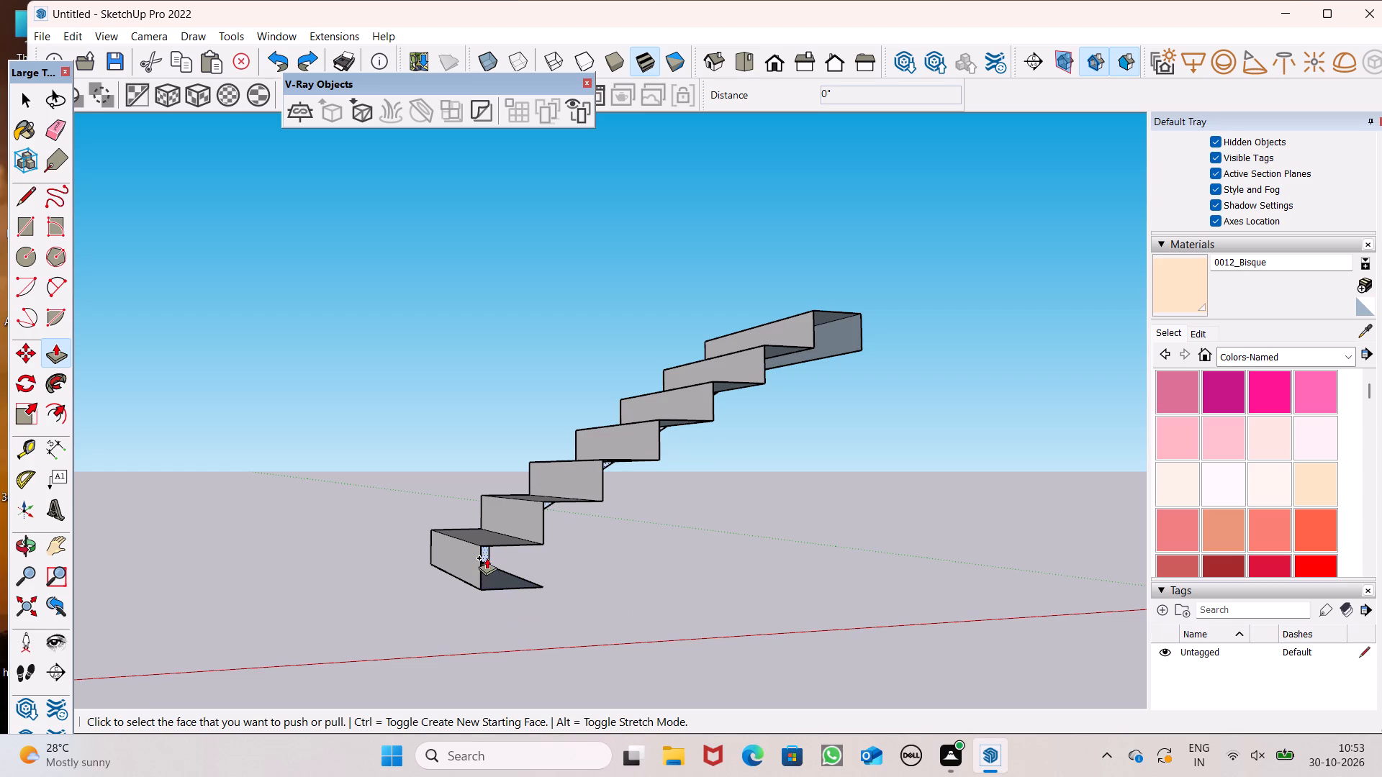
{"action": "left_click_drag", "start_coordinate": [487, 558], "coordinate": [487, 593]}
{"action": "scroll", "coordinate": [490, 569], "scroll_direction": "down", "scroll_amount": 2}
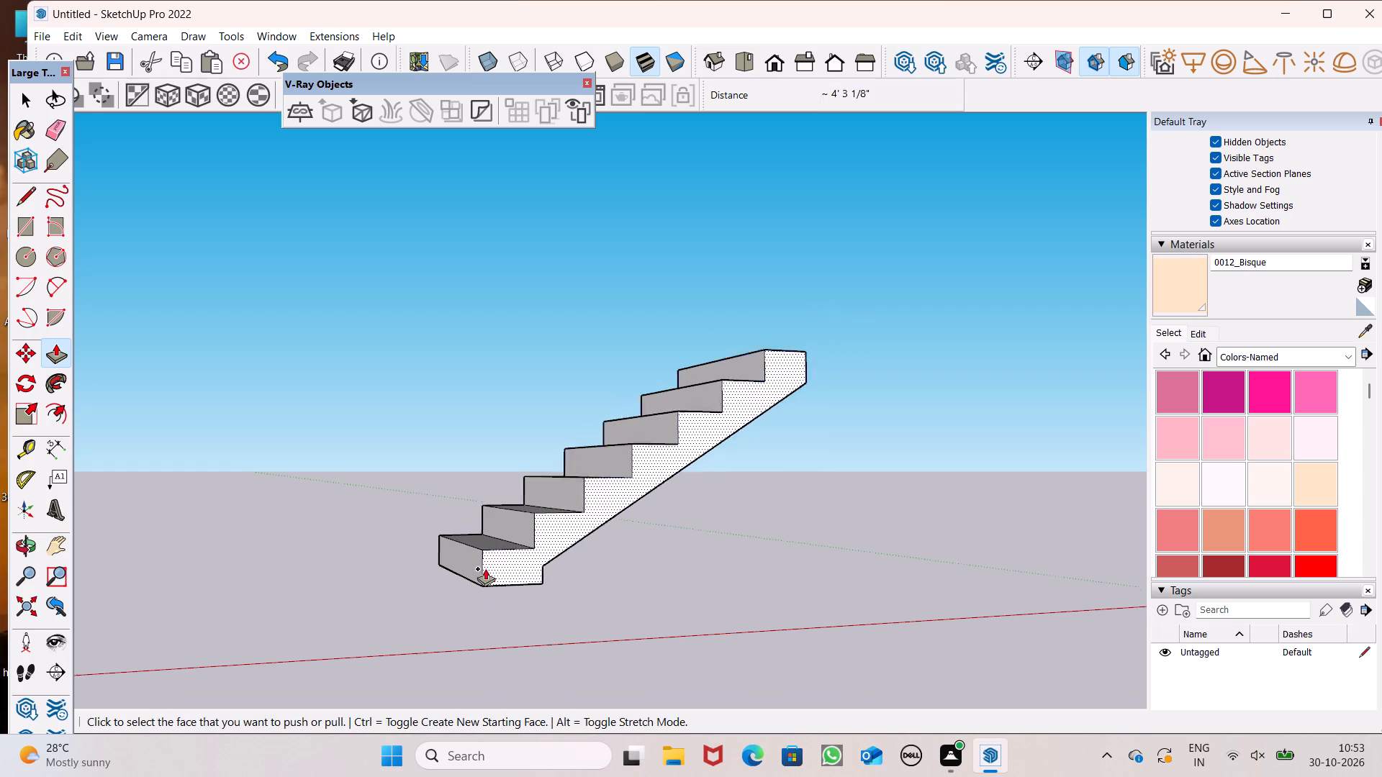
{"action": "scroll", "coordinate": [485, 568], "scroll_direction": "down", "scroll_amount": 3}
{"action": "key", "text": "space"}
{"action": "middle_click_drag", "start_coordinate": [497, 561], "coordinate": [6, 608]}
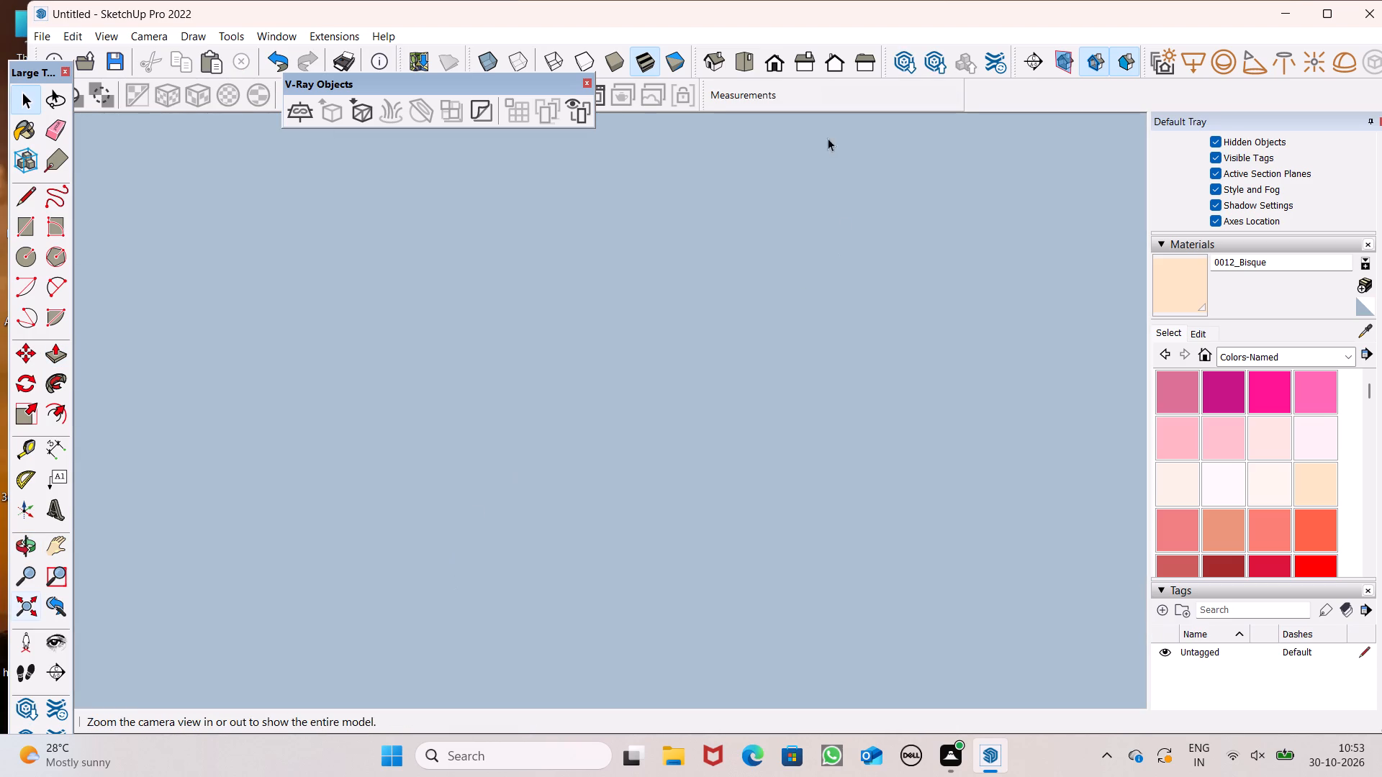
Group the detached stair flight with the sloped underside beside the house into a single group.
{"action": "left_click", "coordinate": [776, 67]}
{"action": "scroll", "coordinate": [759, 398], "scroll_direction": "down", "scroll_amount": 5}
{"action": "middle_click_drag", "start_coordinate": [744, 480], "coordinate": [702, 571]}
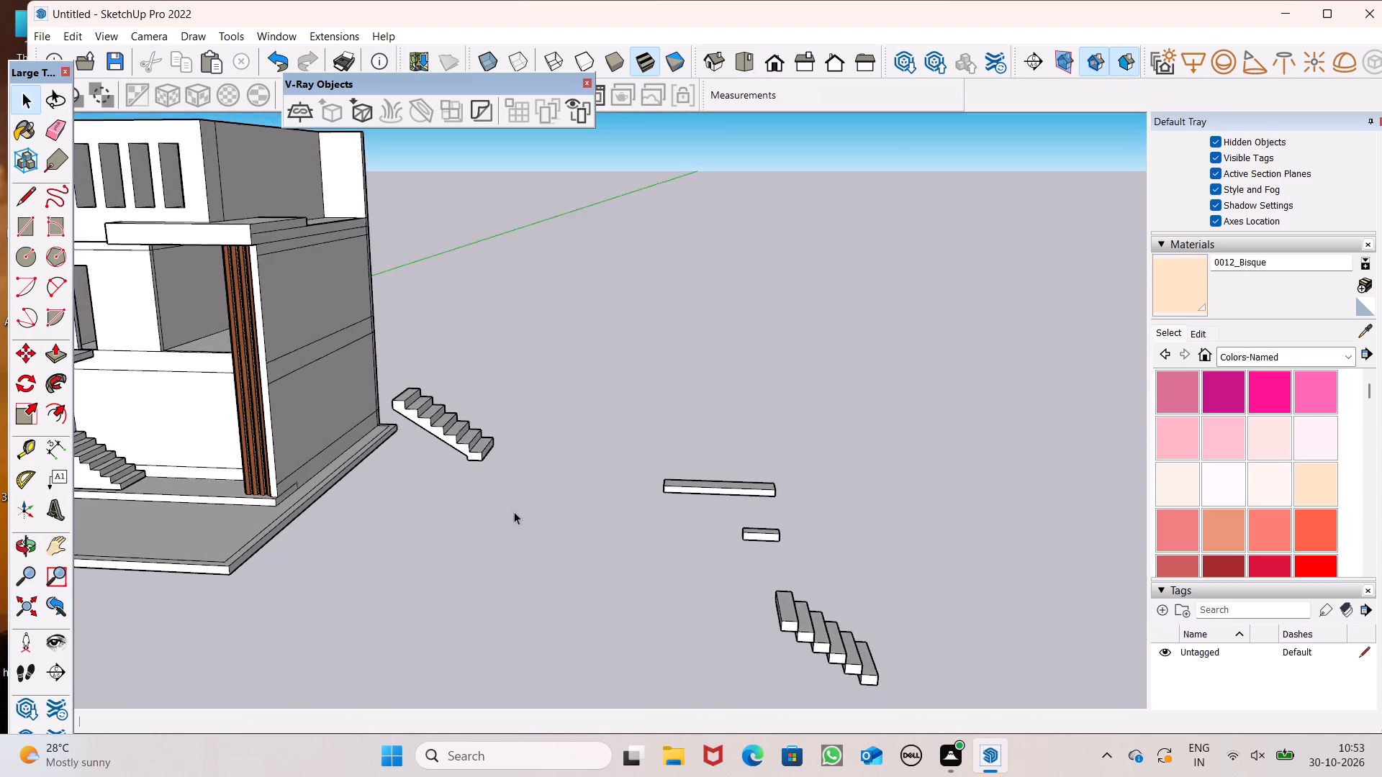
{"action": "scroll", "coordinate": [507, 507], "scroll_direction": "up", "scroll_amount": 7}
{"action": "triple_click", "coordinate": [411, 365]}
{"action": "double_click", "coordinate": [411, 365]}
{"action": "right_click", "coordinate": [411, 365]}
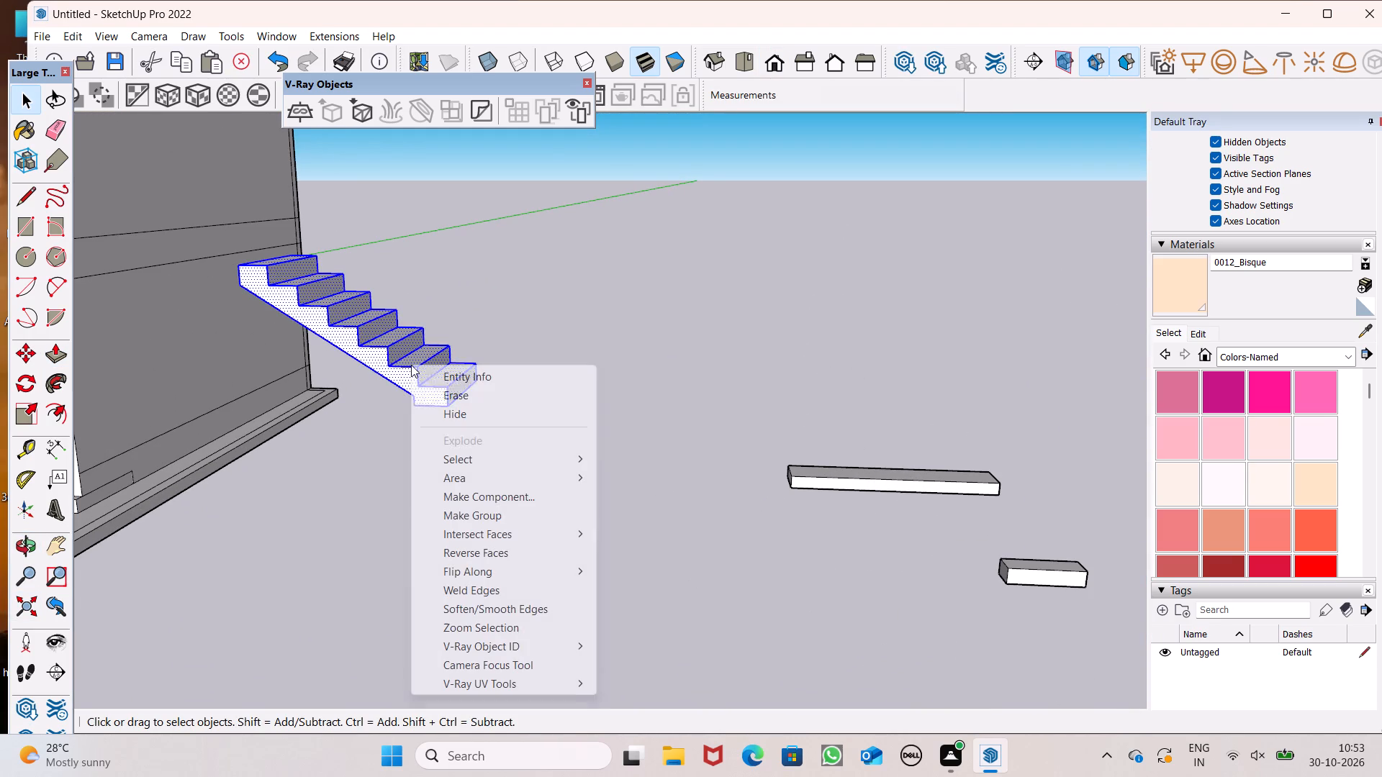
{"action": "left_click", "coordinate": [497, 514]}
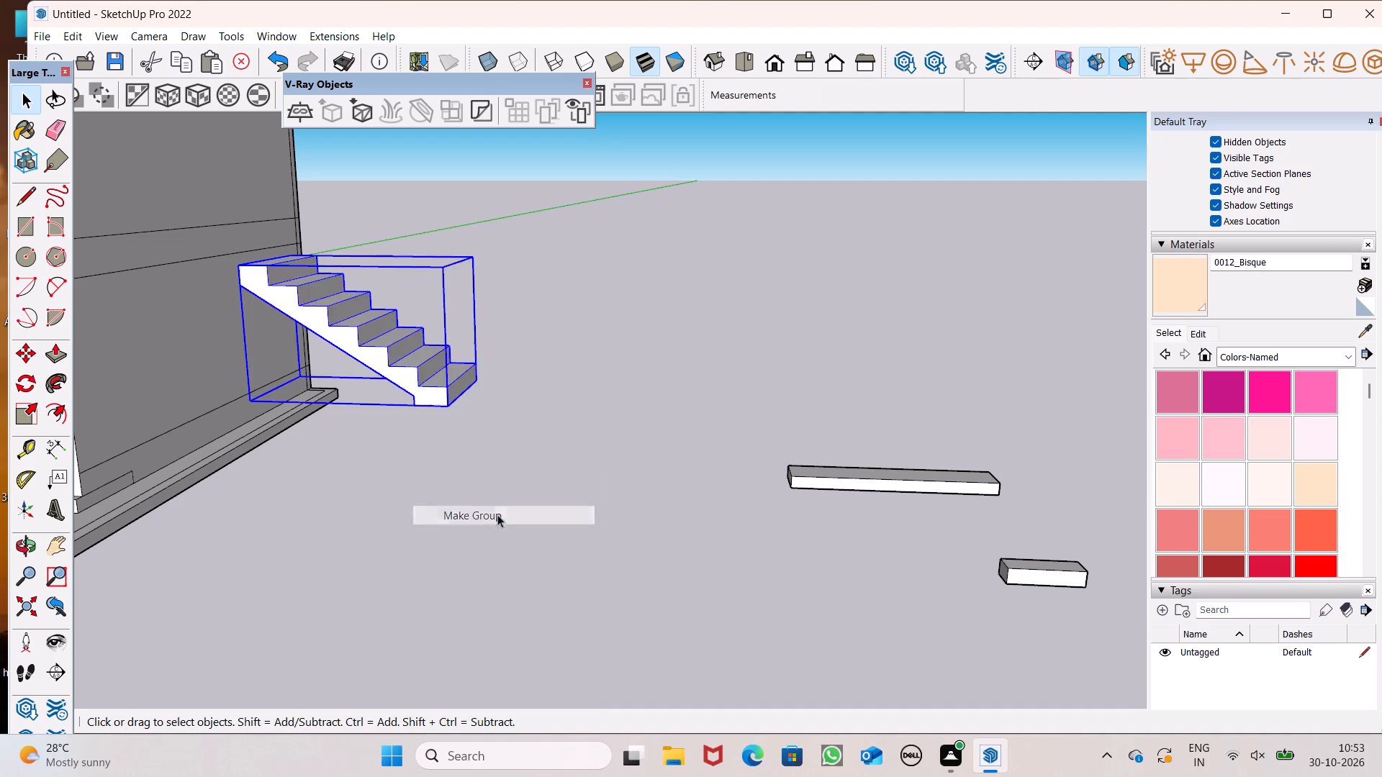
Copy the grouped sloped flight about 45' 4 1/2" to the house front, next to the lower flight.
{"action": "scroll", "coordinate": [492, 463], "scroll_direction": "down", "scroll_amount": 12}
{"action": "key", "text": "m"}
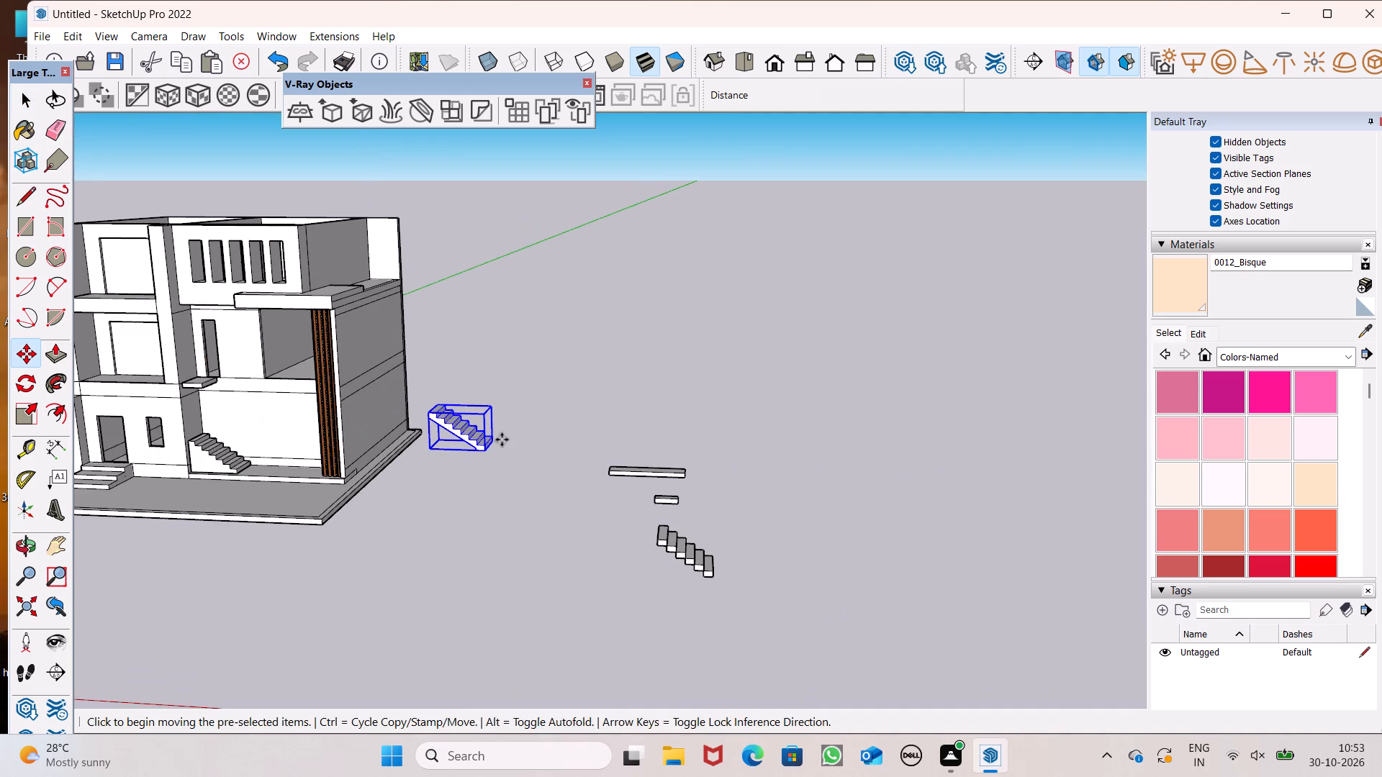
{"action": "key", "text": "Return"}
{"action": "scroll", "coordinate": [648, 449], "scroll_direction": "down", "scroll_amount": 6}
{"action": "scroll", "coordinate": [443, 425], "scroll_direction": "up", "scroll_amount": 4}
{"action": "scroll", "coordinate": [538, 470], "scroll_direction": "up", "scroll_amount": 5}
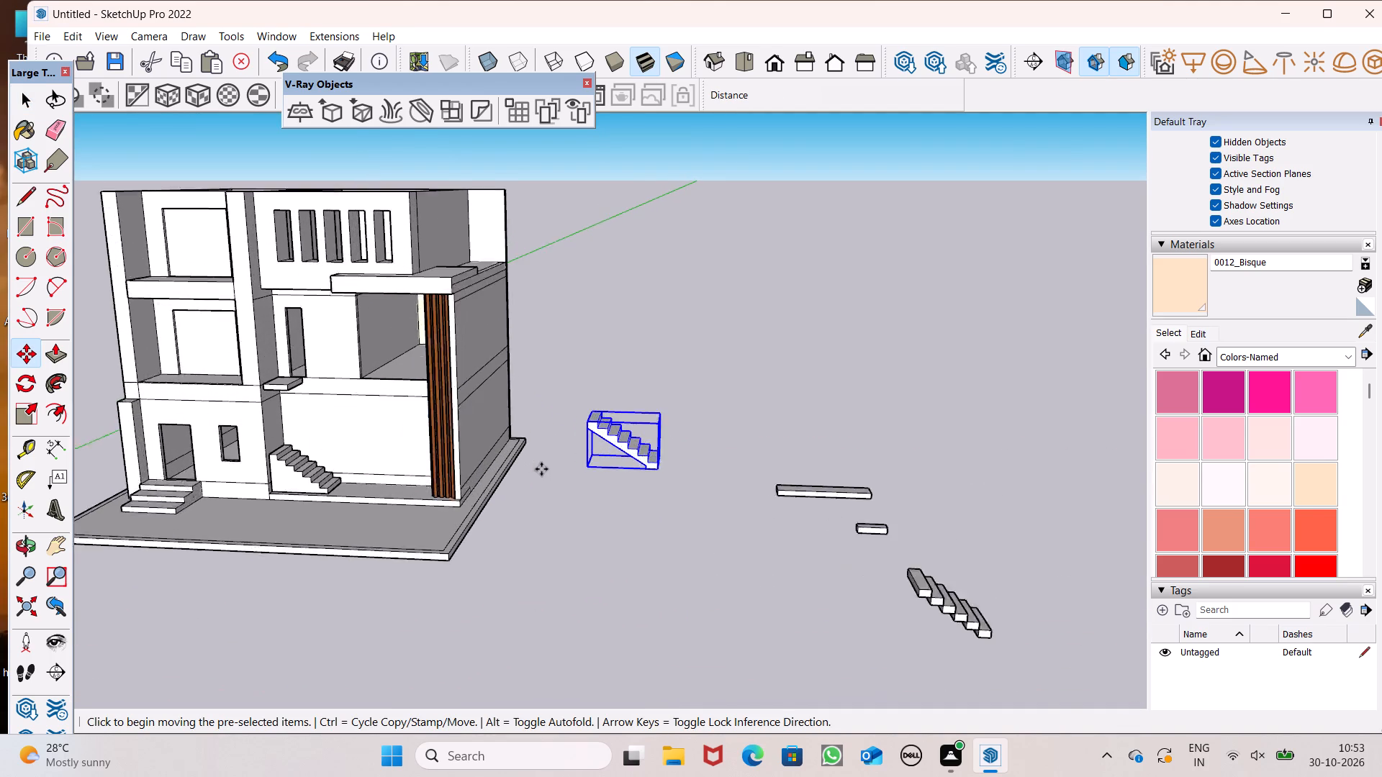
{"action": "left_click_drag", "start_coordinate": [598, 468], "coordinate": [230, 409]}
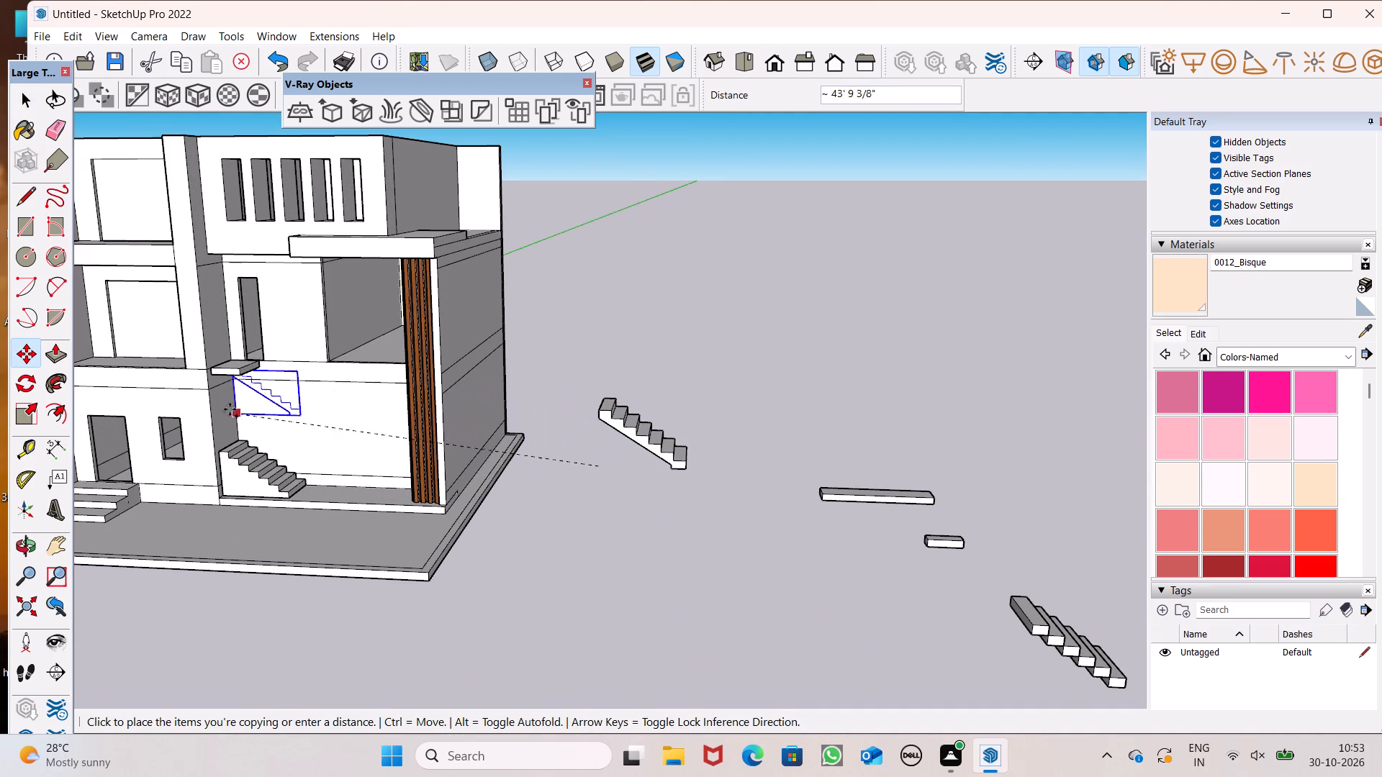
{"action": "left_click_drag", "start_coordinate": [230, 409], "coordinate": [189, 479]}
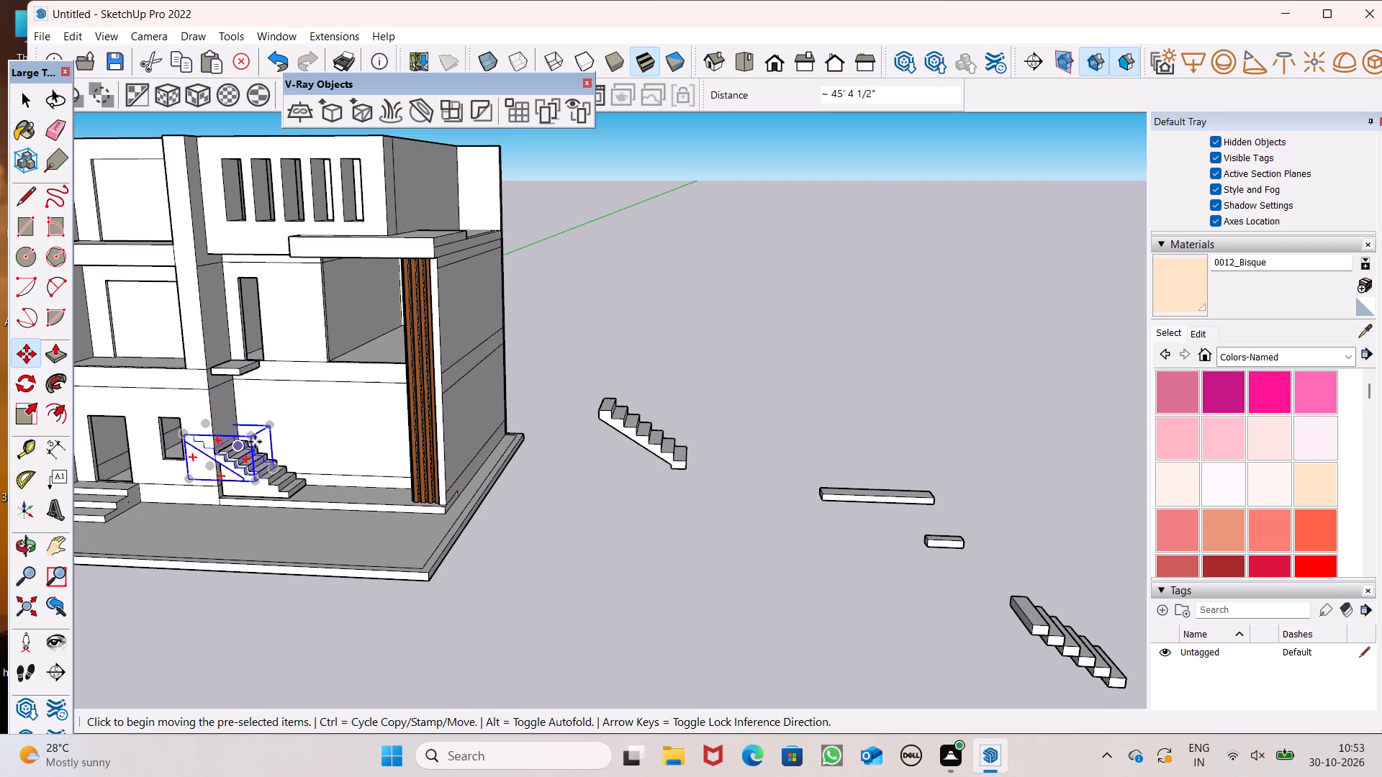
Move the copied flight against the front wall and raise it above the lower flight, close to the landing slab's level.
{"action": "middle_click_drag", "start_coordinate": [268, 457], "coordinate": [310, 503]}
{"action": "left_click_drag", "start_coordinate": [272, 448], "coordinate": [322, 396]}
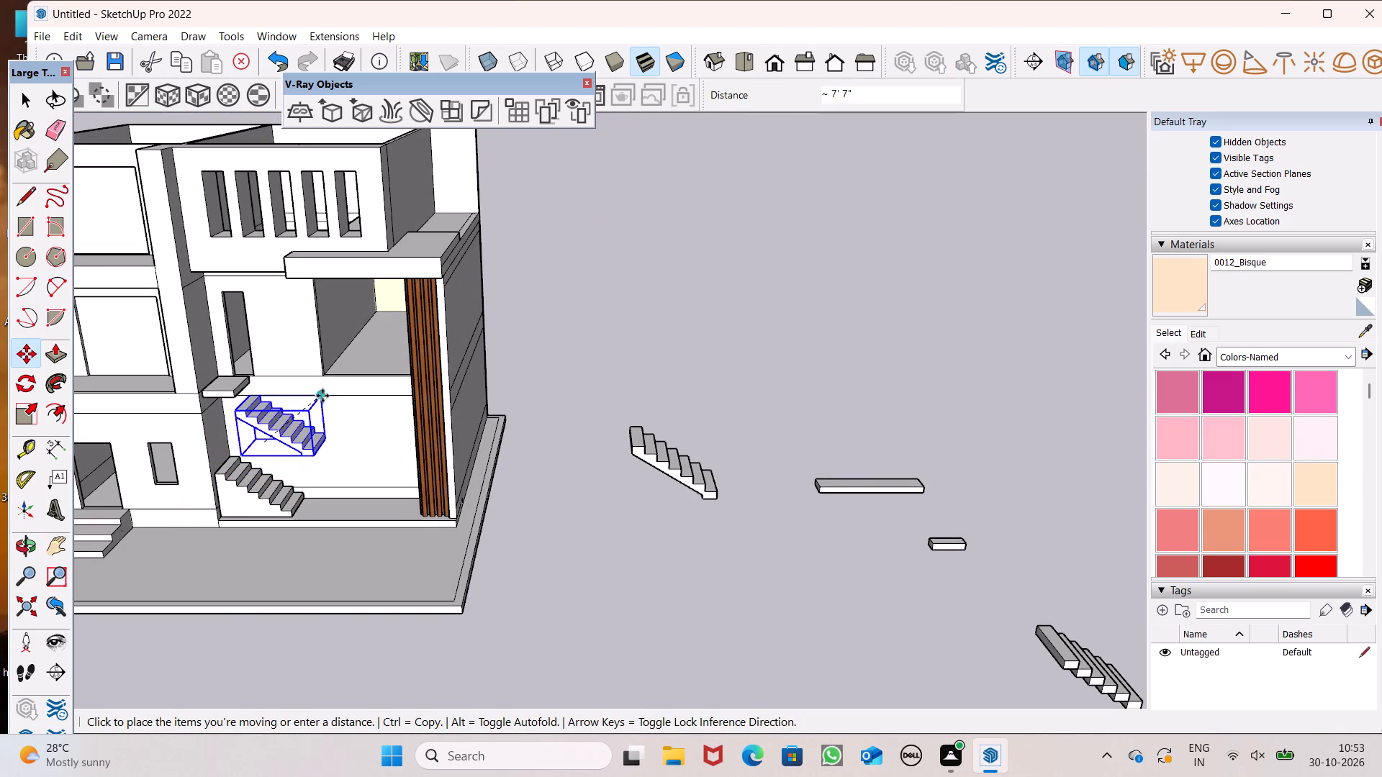
{"action": "left_click_drag", "start_coordinate": [322, 396], "coordinate": [305, 427]}
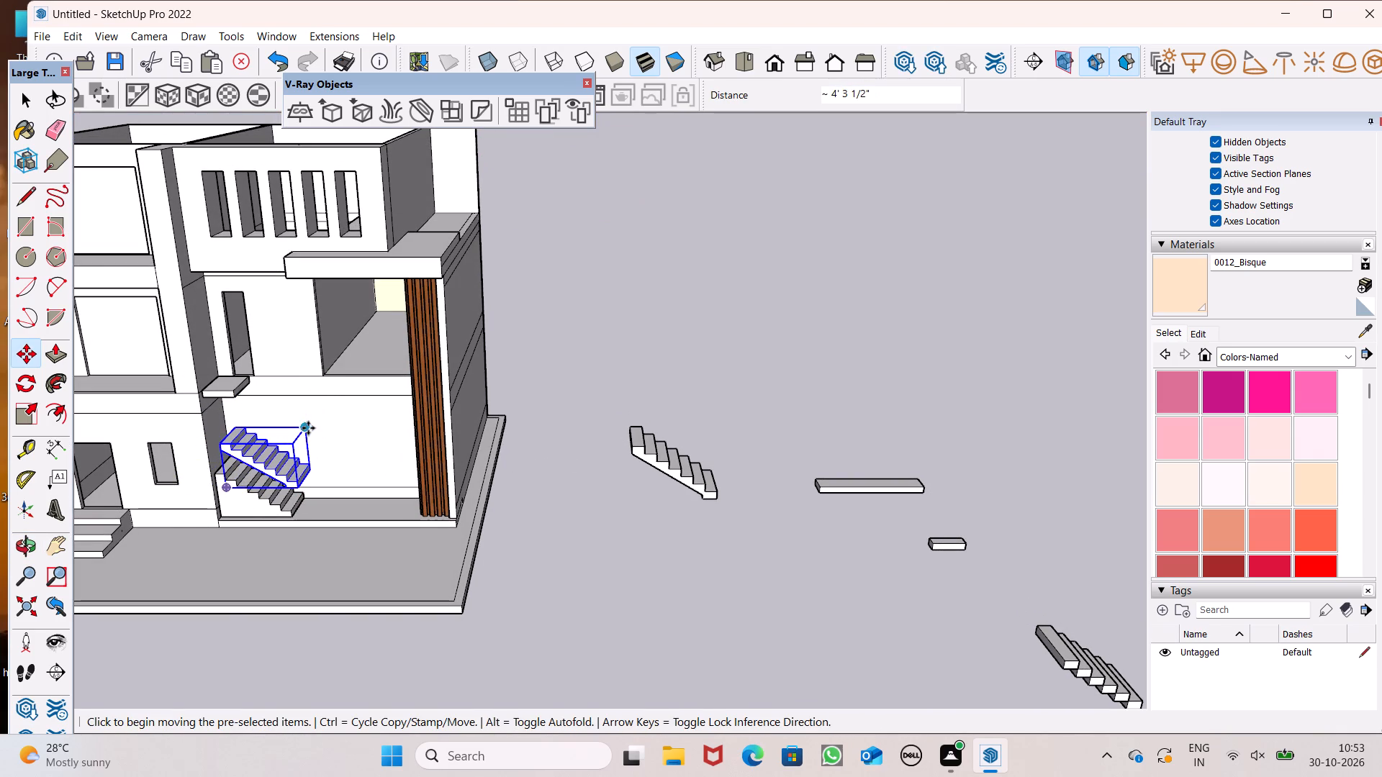
{"action": "left_click_drag", "start_coordinate": [303, 426], "coordinate": [330, 383]}
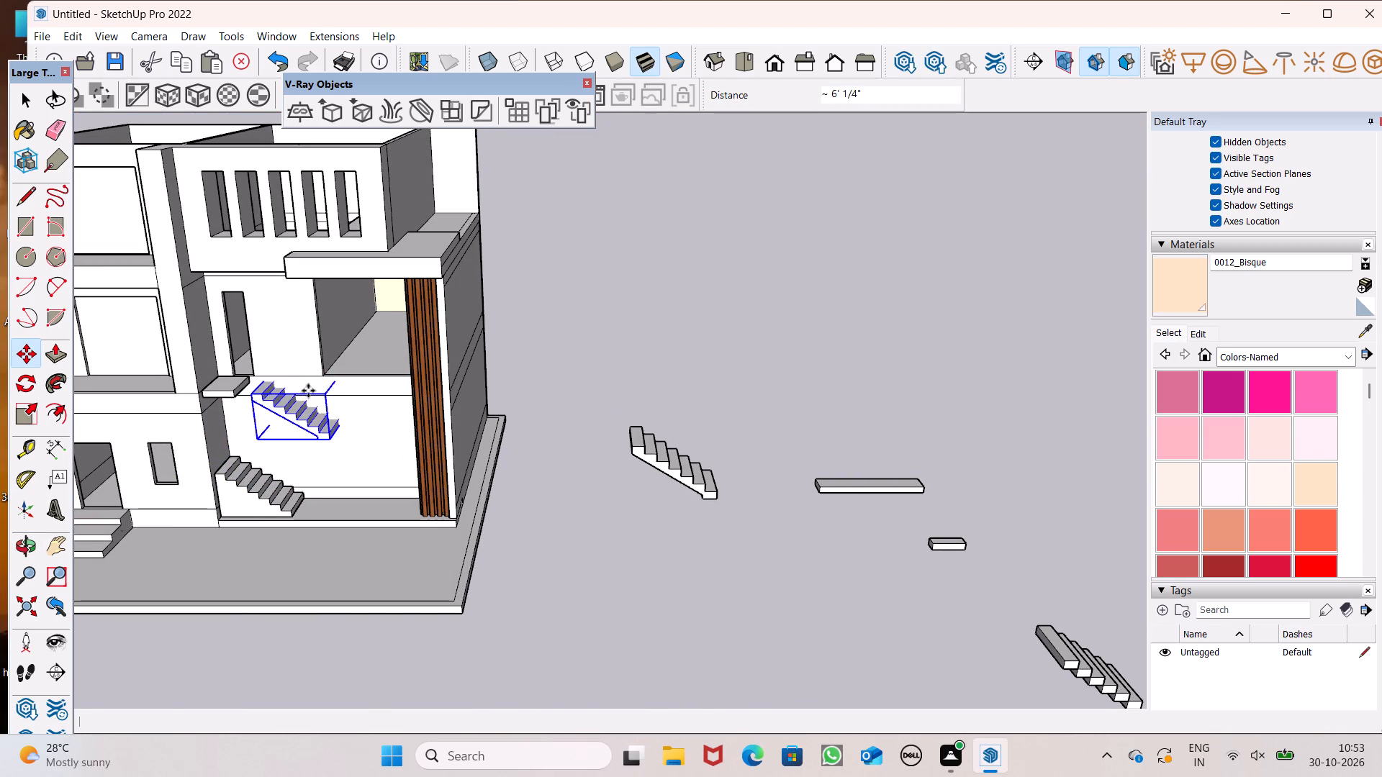
Move the copied flight sideways so that its top tread's corner meets the outer edge of the landing slab.
{"action": "middle_click_drag", "start_coordinate": [279, 445], "coordinate": [384, 504]}
{"action": "scroll", "coordinate": [381, 503], "scroll_direction": "up", "scroll_amount": 1}
{"action": "scroll", "coordinate": [212, 477], "scroll_direction": "up", "scroll_amount": 10}
{"action": "middle_click_drag", "start_coordinate": [209, 422], "coordinate": [240, 503]}
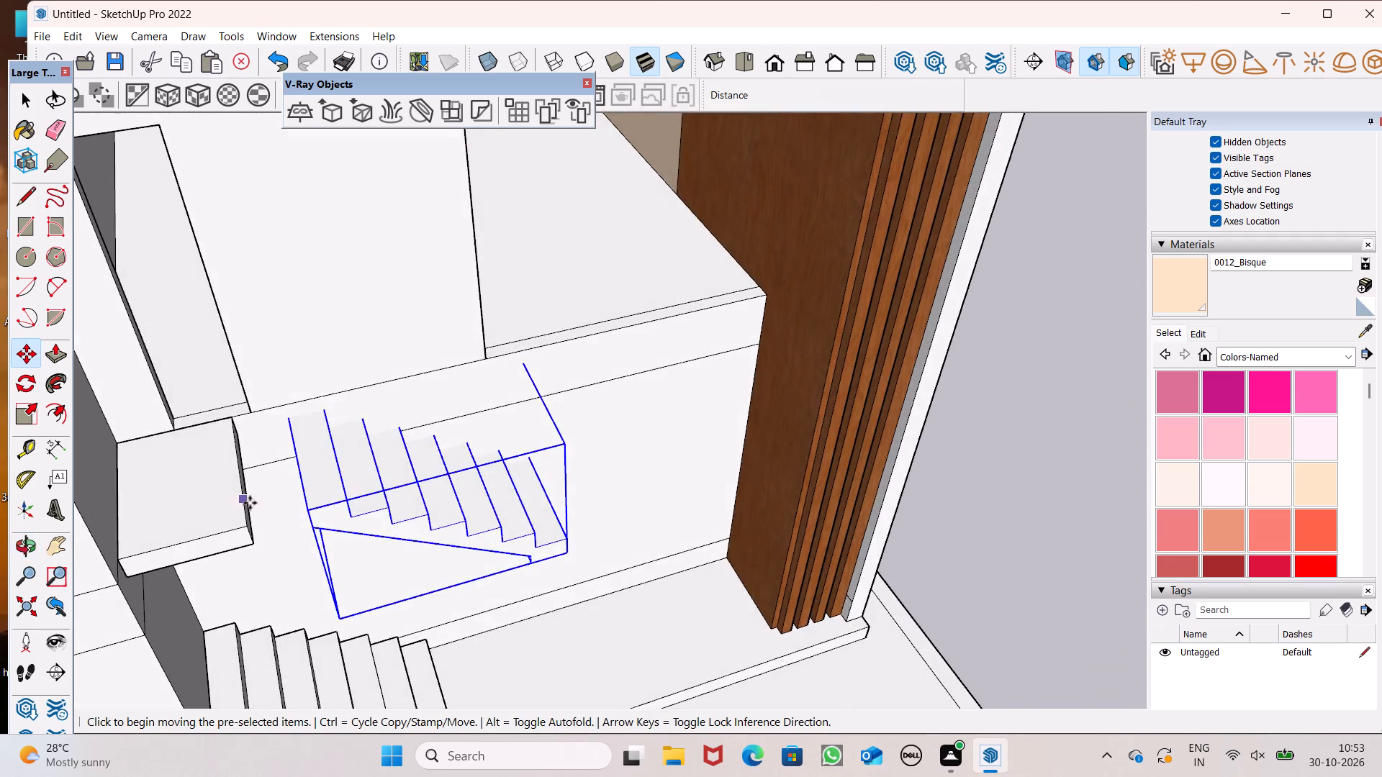
{"action": "scroll", "coordinate": [263, 522], "scroll_direction": "up", "scroll_amount": 6}
{"action": "left_click_drag", "start_coordinate": [346, 478], "coordinate": [270, 506]}
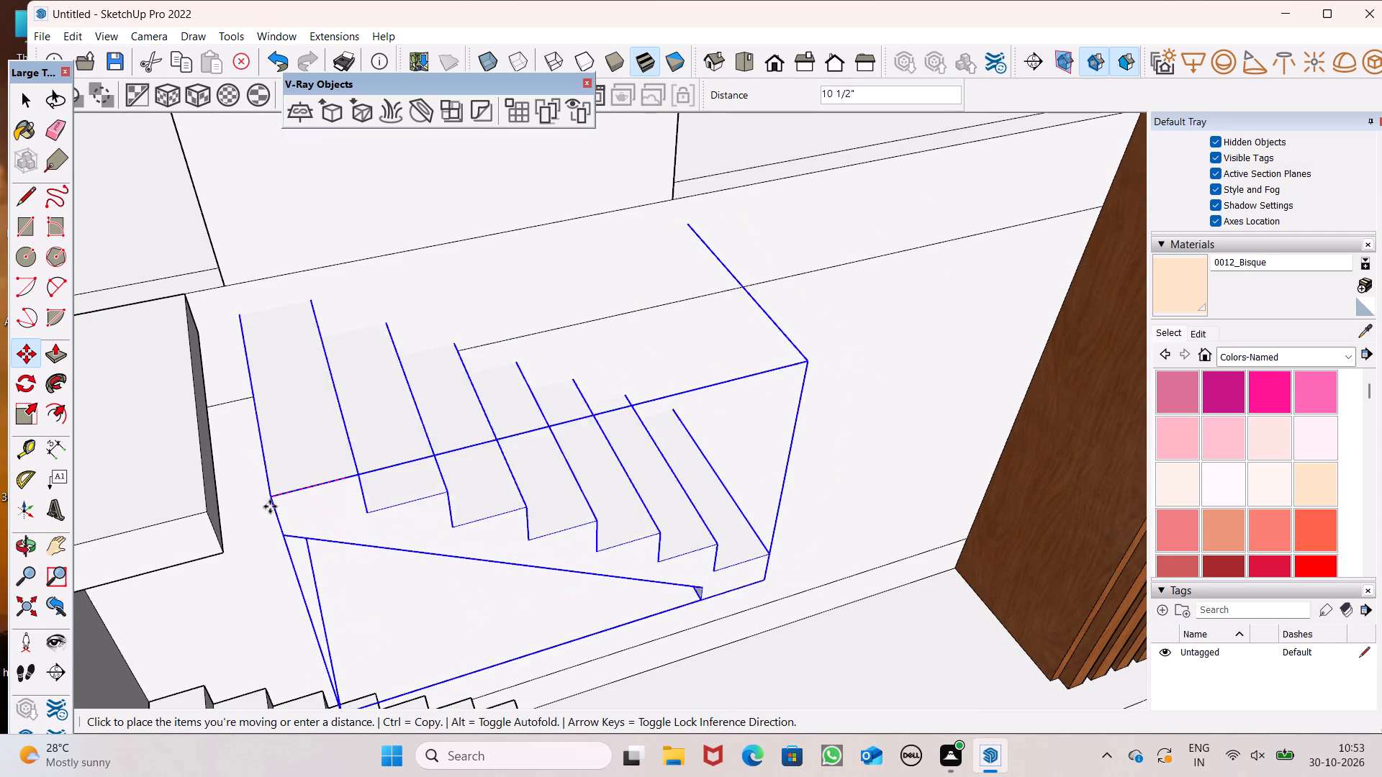
{"action": "left_click_drag", "start_coordinate": [270, 506], "coordinate": [207, 518]}
{"action": "scroll", "coordinate": [204, 496], "scroll_direction": "down", "scroll_amount": 4}
{"action": "middle_click_drag", "start_coordinate": [270, 522], "coordinate": [28, 484]}
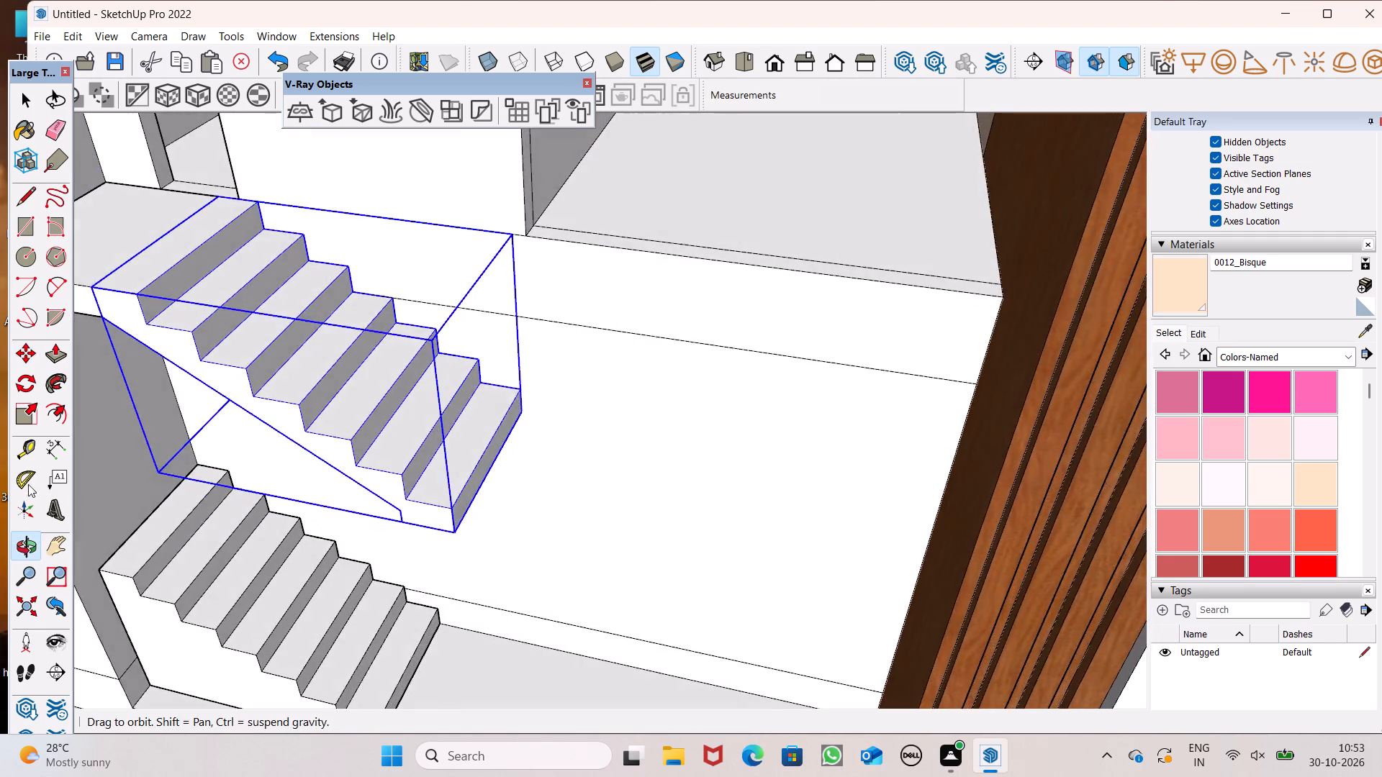
{"action": "middle_click_drag", "start_coordinate": [28, 484], "coordinate": [28, 488]}
{"action": "scroll", "coordinate": [186, 441], "scroll_direction": "down", "scroll_amount": 10}
{"action": "middle_click_drag", "start_coordinate": [207, 443], "coordinate": [304, 312]}
{"action": "key", "text": "space"}
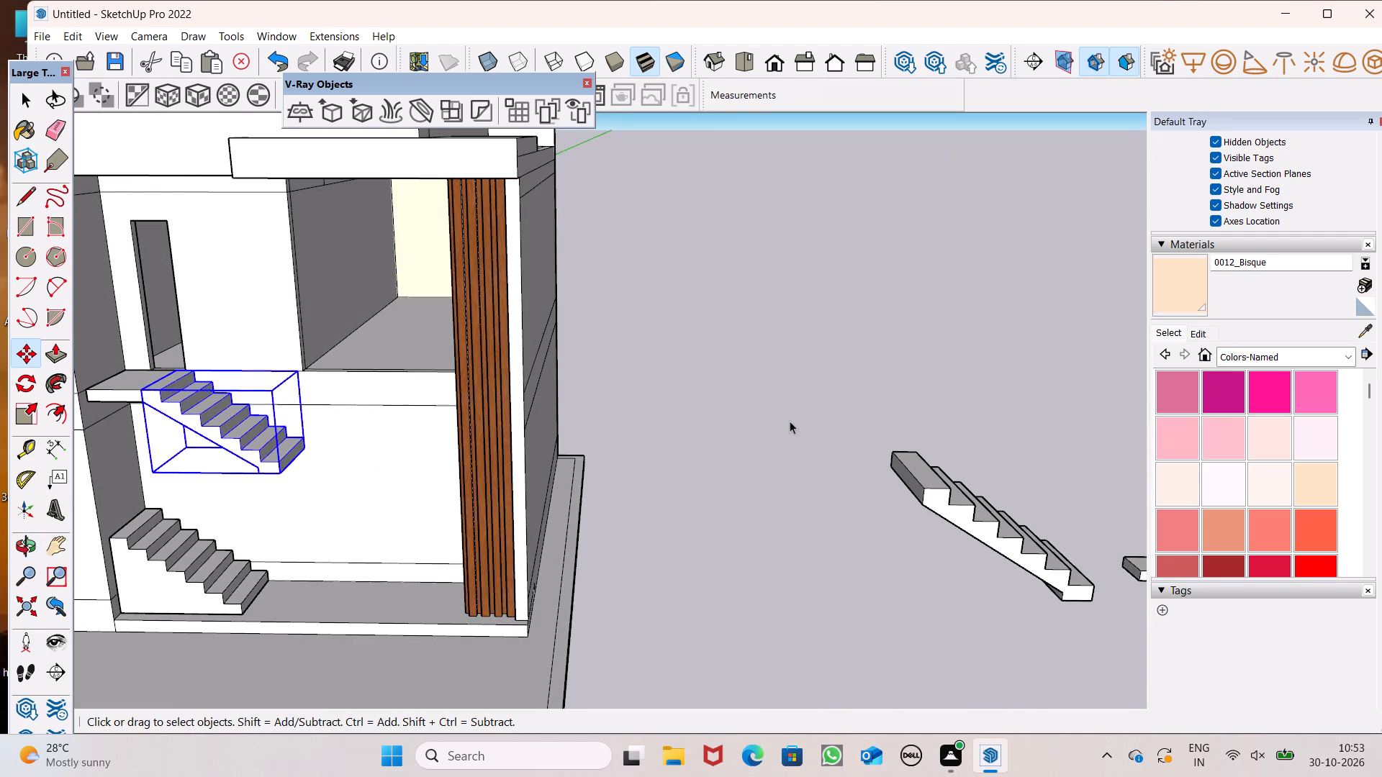
{"action": "left_click", "coordinate": [790, 421]}
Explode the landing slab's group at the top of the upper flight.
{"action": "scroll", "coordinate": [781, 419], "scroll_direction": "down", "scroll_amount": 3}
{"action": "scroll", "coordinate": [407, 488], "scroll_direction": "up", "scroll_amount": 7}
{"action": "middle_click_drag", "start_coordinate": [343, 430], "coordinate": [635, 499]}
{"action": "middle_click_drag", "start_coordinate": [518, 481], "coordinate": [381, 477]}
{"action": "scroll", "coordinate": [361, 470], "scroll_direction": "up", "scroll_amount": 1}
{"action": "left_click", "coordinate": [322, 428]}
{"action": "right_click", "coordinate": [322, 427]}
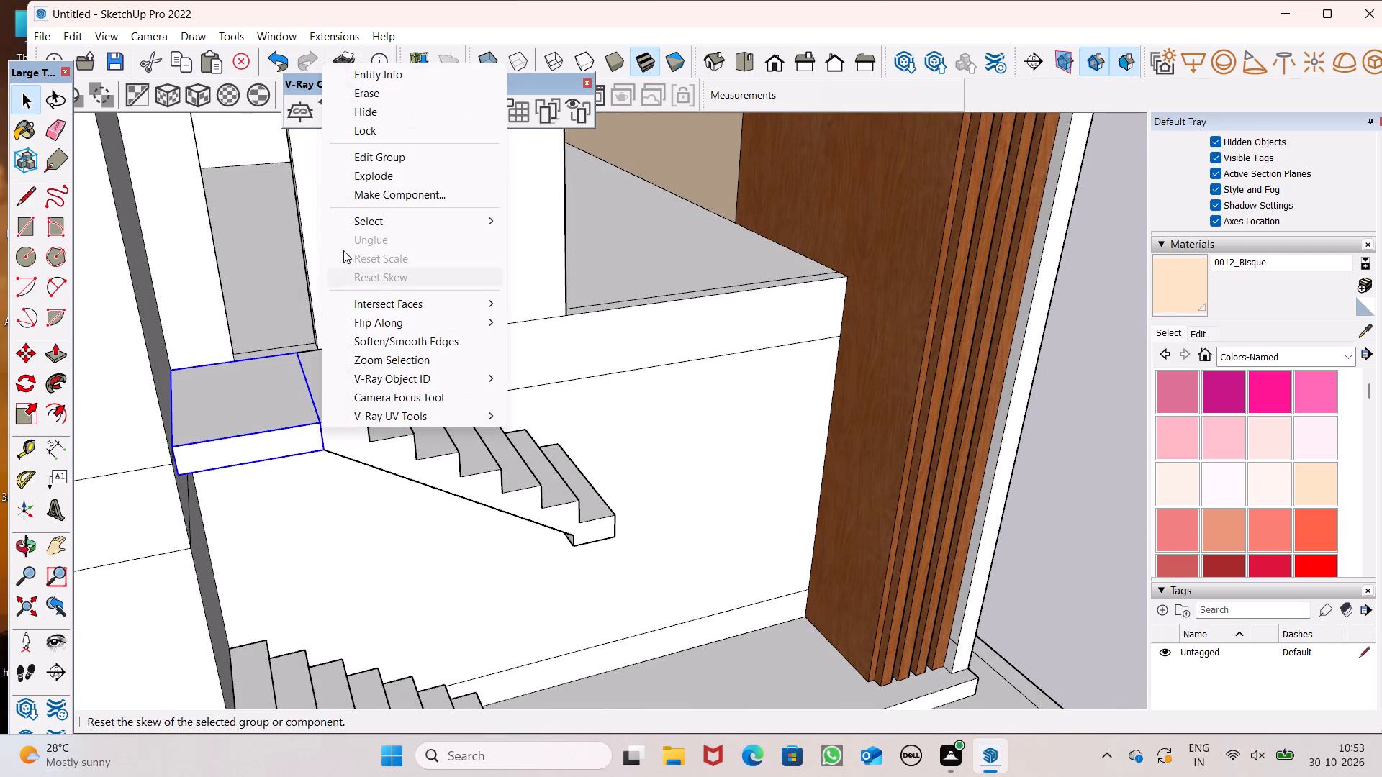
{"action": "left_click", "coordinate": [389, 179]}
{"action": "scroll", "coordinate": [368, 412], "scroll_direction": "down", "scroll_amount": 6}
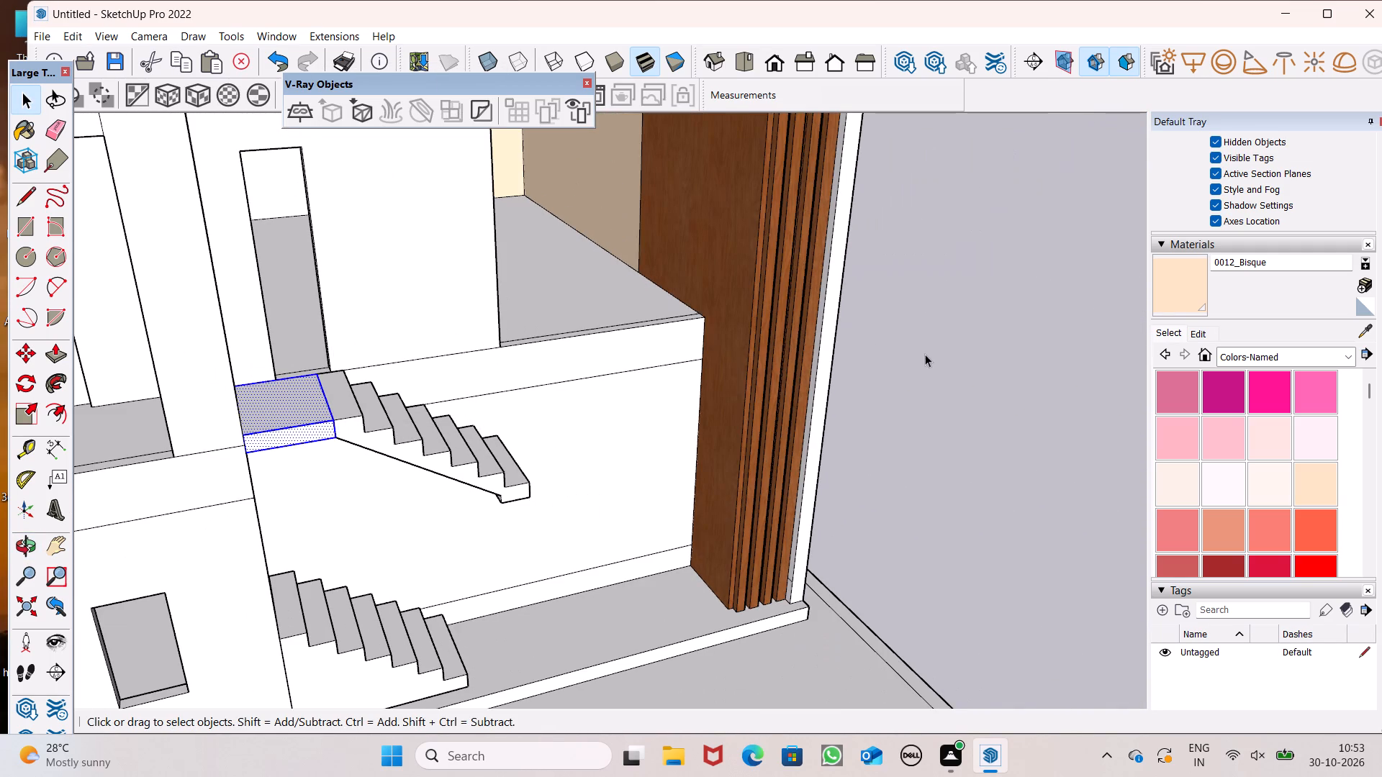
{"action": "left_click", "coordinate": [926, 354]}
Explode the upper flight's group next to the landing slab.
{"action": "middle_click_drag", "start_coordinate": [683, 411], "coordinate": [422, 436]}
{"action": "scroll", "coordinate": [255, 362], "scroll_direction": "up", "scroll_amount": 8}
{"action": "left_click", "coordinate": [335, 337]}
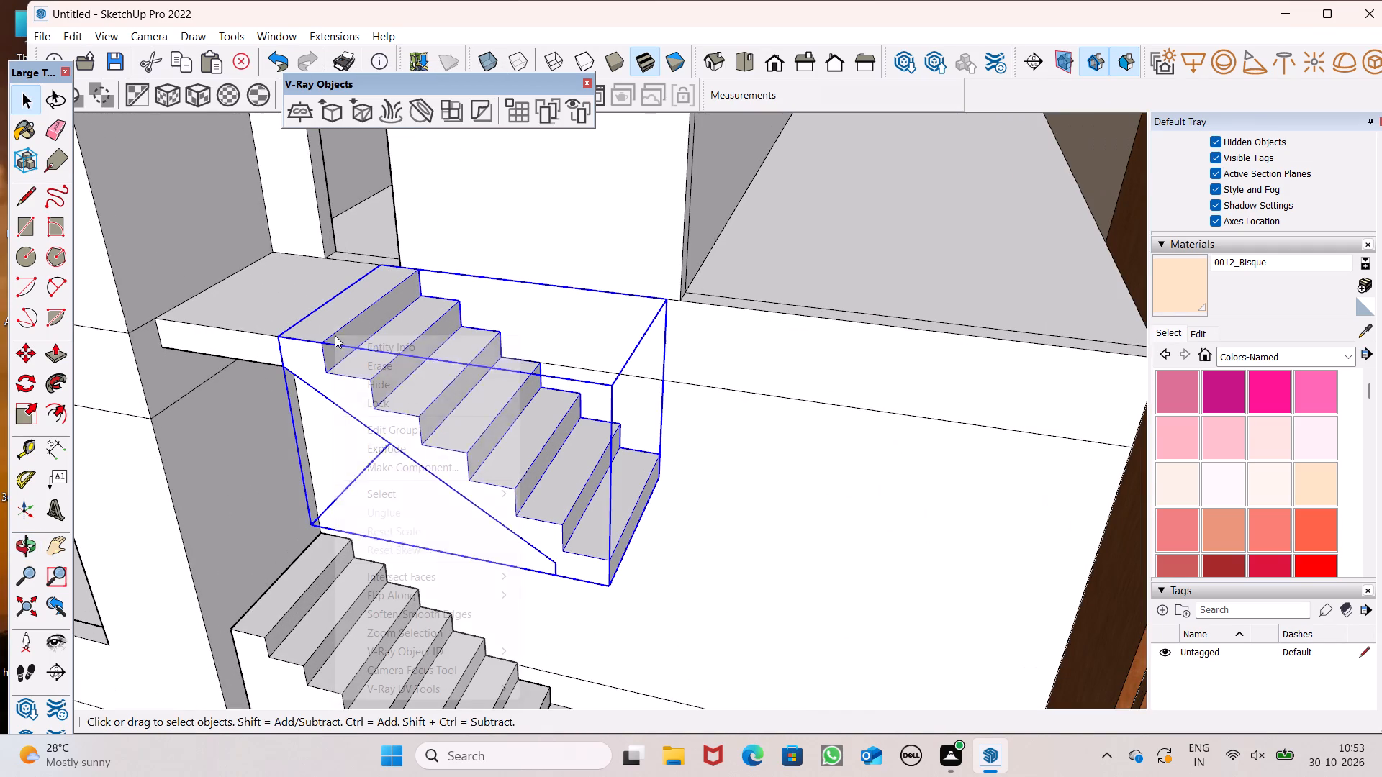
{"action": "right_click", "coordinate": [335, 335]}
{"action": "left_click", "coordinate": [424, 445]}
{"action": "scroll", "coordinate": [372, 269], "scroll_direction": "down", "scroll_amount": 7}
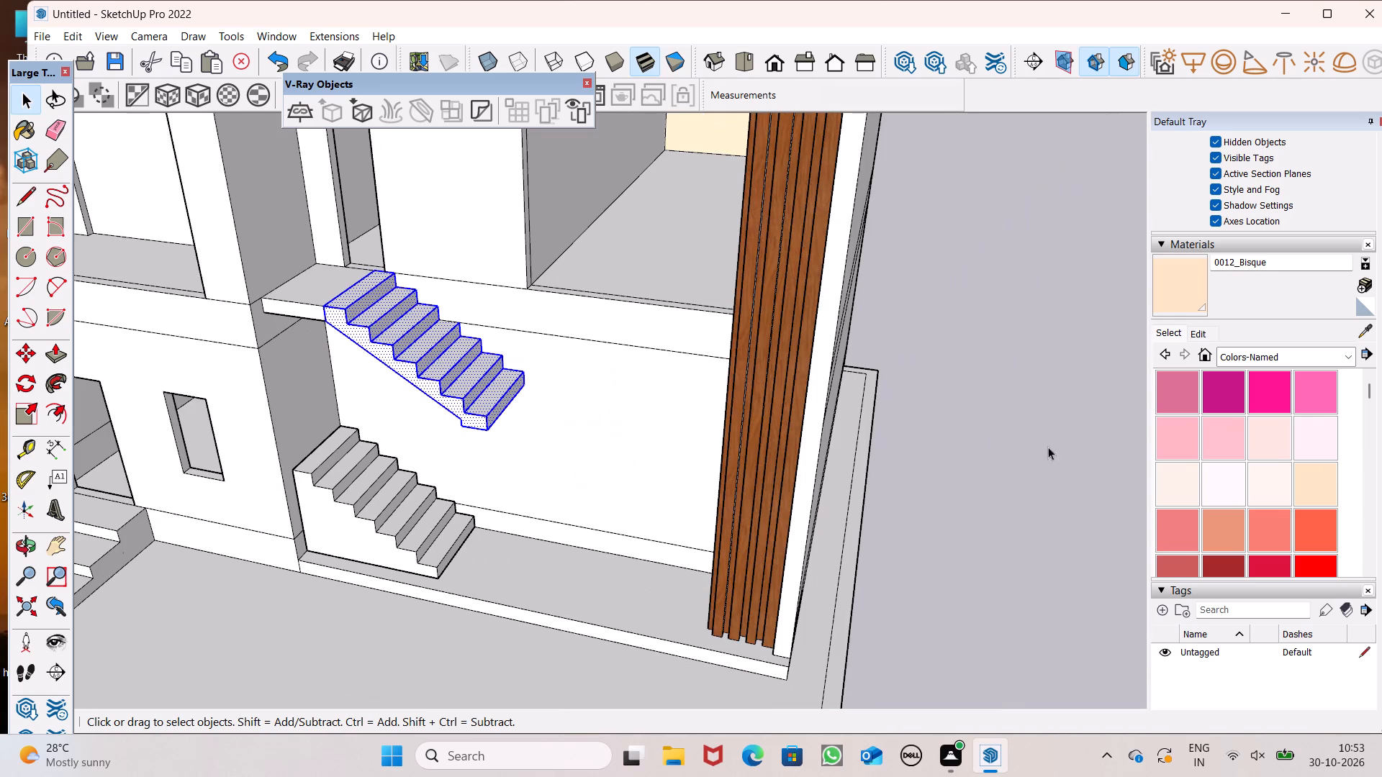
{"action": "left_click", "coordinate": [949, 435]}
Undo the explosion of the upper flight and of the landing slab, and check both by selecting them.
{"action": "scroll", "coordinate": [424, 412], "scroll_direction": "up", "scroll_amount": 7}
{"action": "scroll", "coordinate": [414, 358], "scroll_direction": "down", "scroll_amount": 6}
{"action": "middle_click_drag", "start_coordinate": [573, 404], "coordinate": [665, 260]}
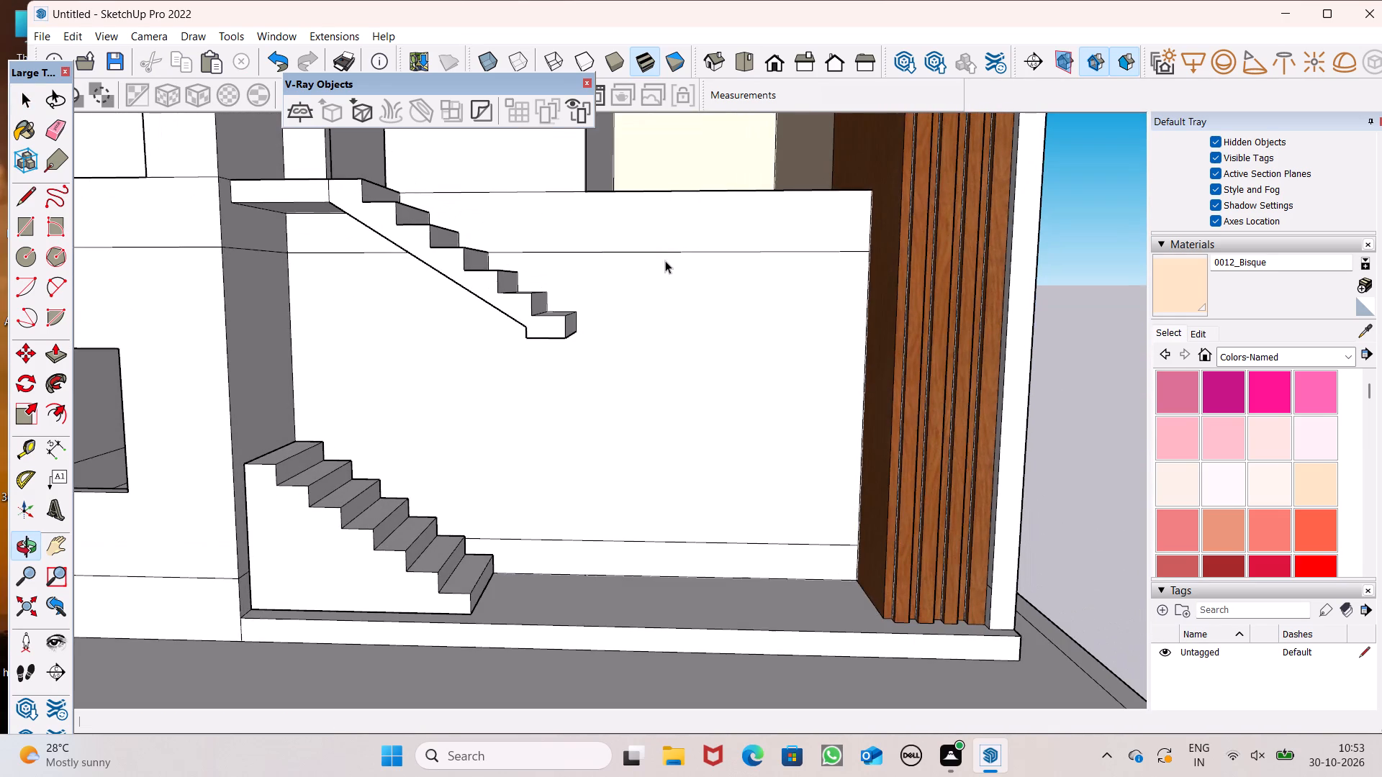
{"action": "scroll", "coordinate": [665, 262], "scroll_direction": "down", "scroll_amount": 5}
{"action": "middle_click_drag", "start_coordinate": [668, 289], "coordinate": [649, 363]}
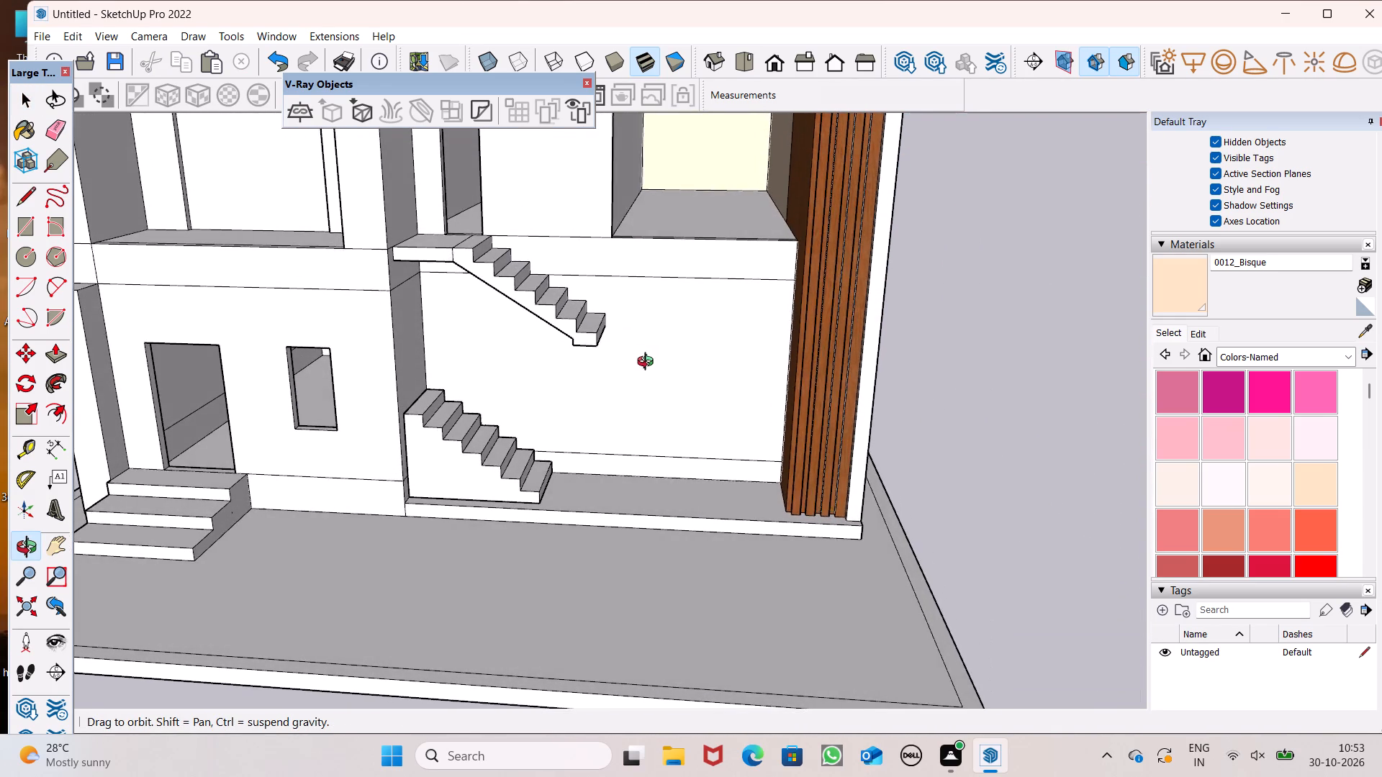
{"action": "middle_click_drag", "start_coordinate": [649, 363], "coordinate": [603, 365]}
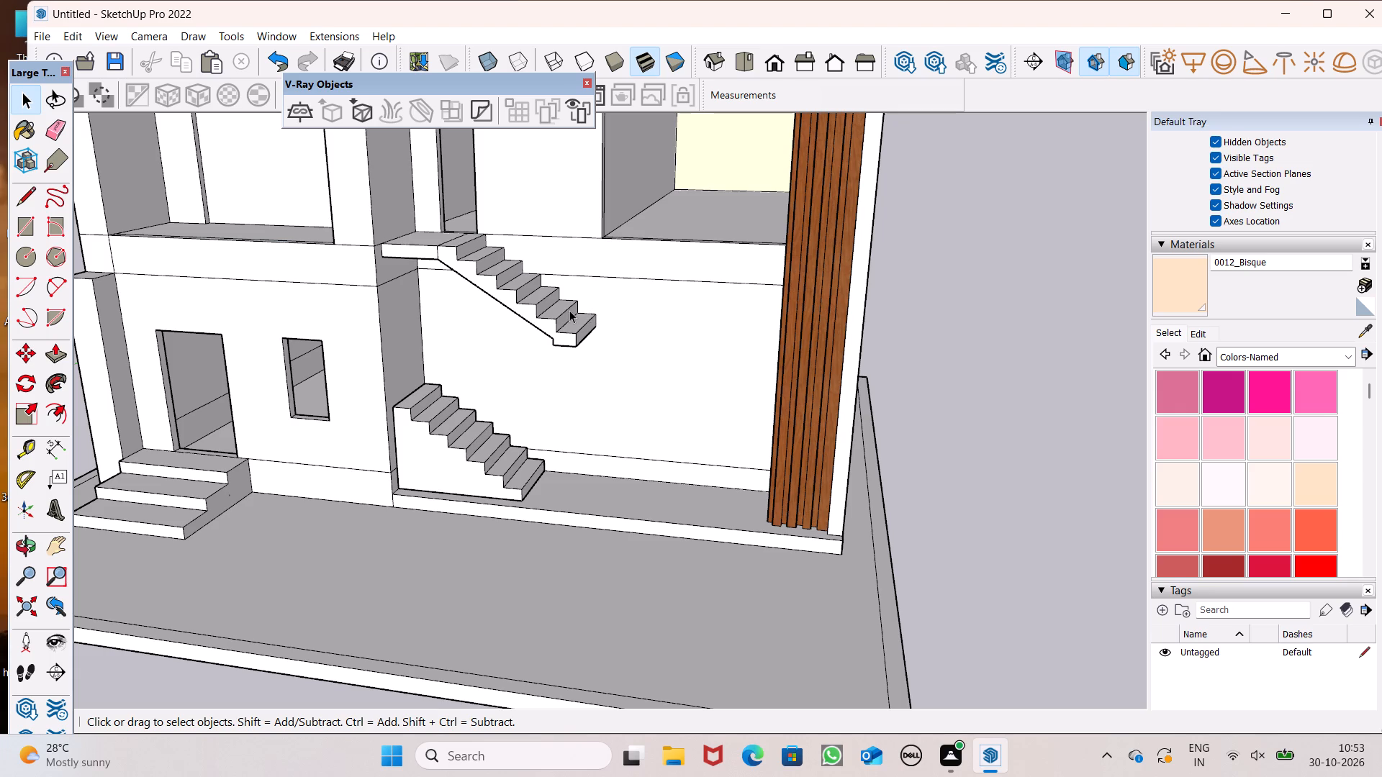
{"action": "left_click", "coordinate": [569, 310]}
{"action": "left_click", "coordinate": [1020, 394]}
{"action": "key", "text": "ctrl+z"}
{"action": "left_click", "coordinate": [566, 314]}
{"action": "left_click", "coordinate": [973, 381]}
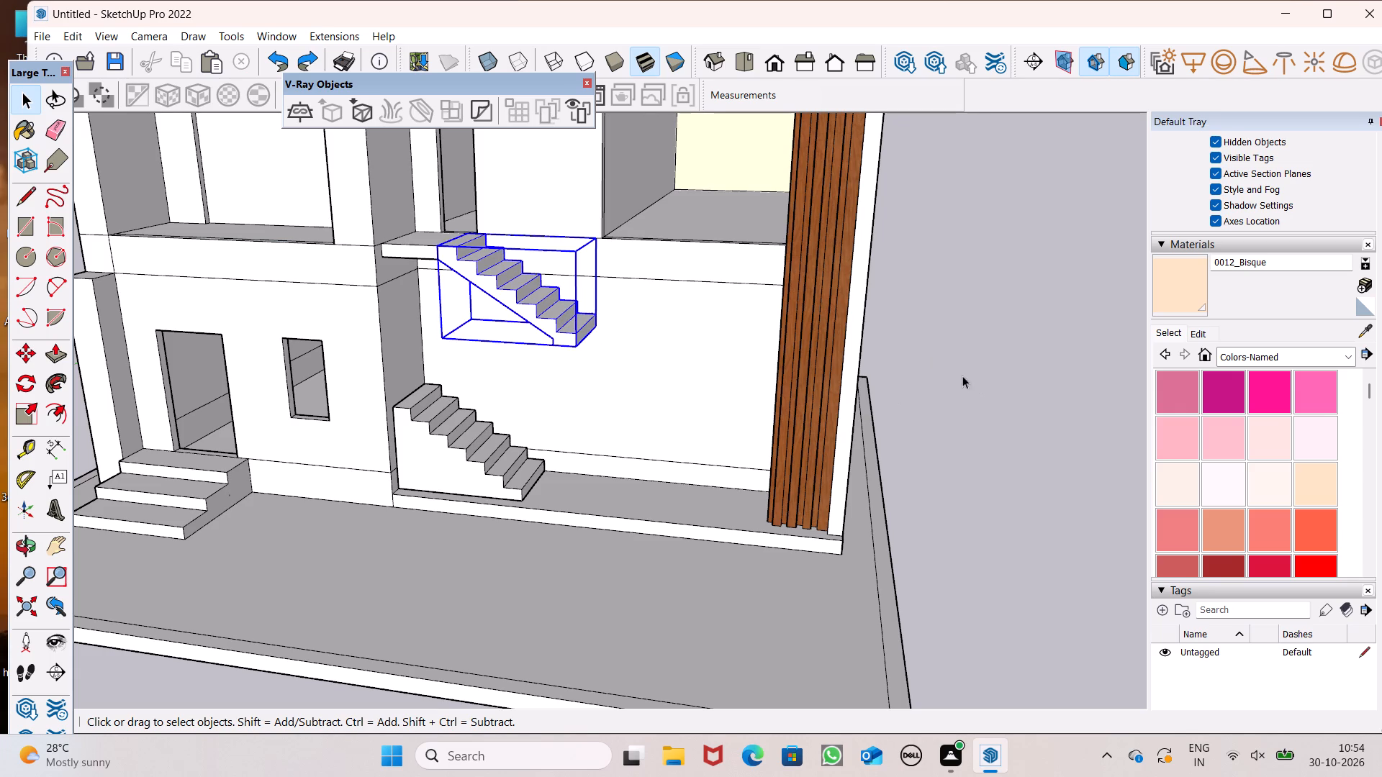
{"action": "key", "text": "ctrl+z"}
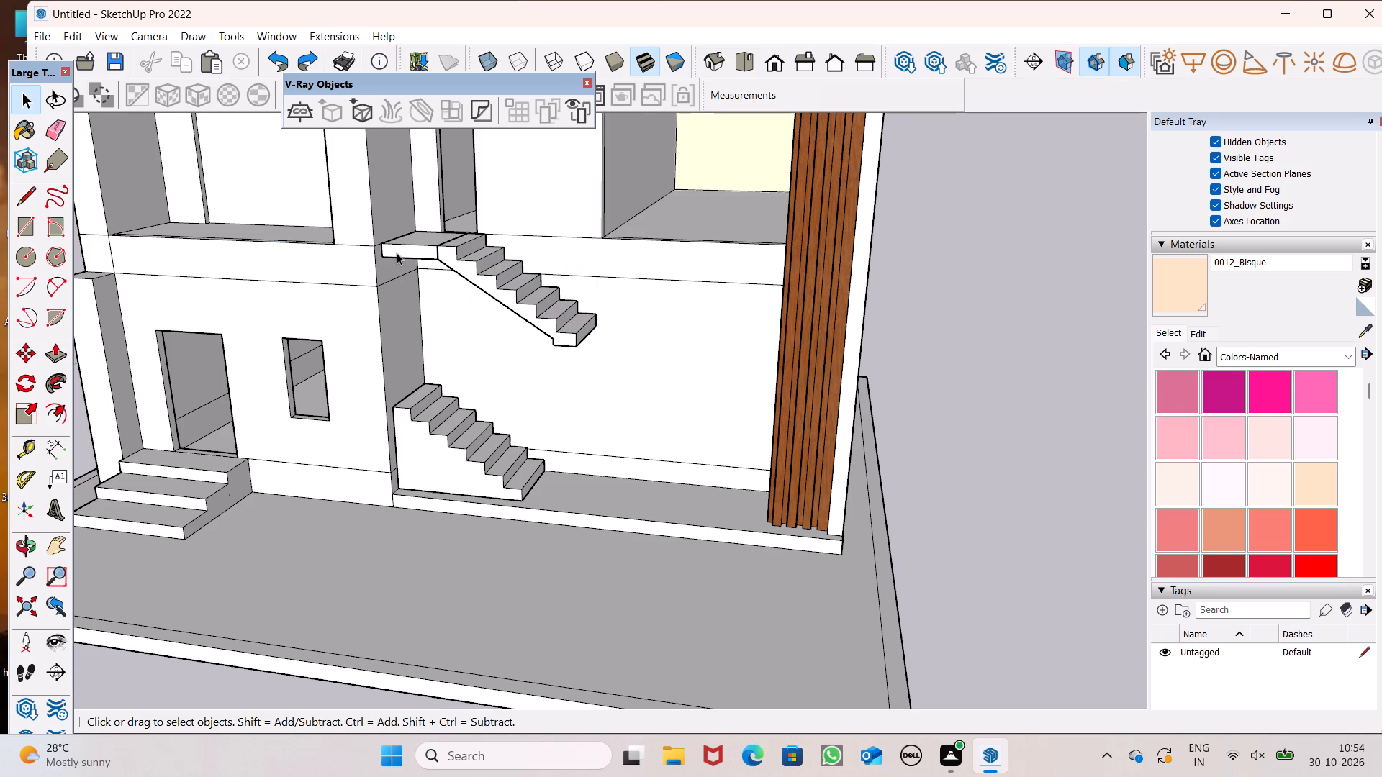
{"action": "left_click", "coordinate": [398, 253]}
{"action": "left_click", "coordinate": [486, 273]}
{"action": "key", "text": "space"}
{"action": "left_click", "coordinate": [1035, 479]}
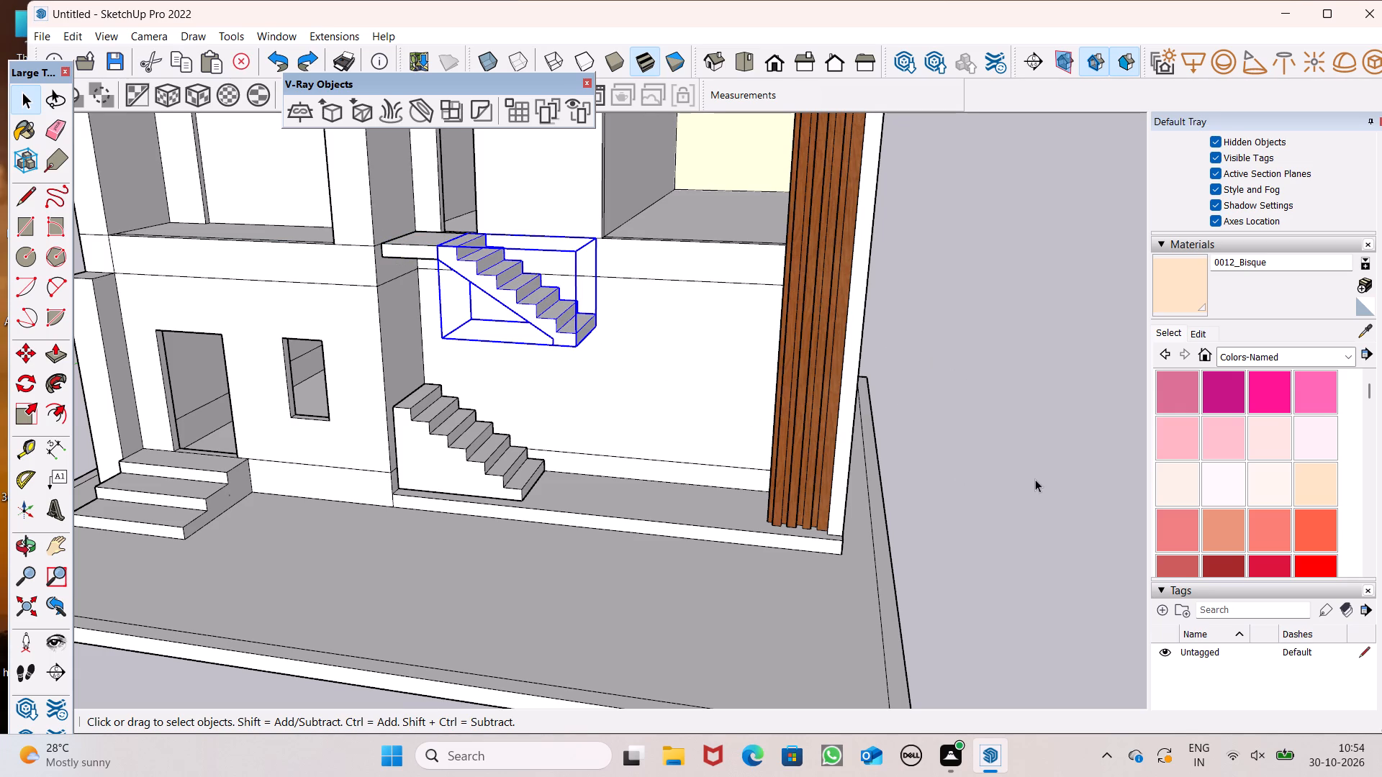
Group the spare six-step flight away from the house, combining its four-step group with the two separate upper steps.
{"action": "scroll", "coordinate": [834, 396], "scroll_direction": "down", "scroll_amount": 3}
{"action": "middle_click_drag", "start_coordinate": [821, 422], "coordinate": [865, 428]}
{"action": "scroll", "coordinate": [823, 434], "scroll_direction": "down", "scroll_amount": 3}
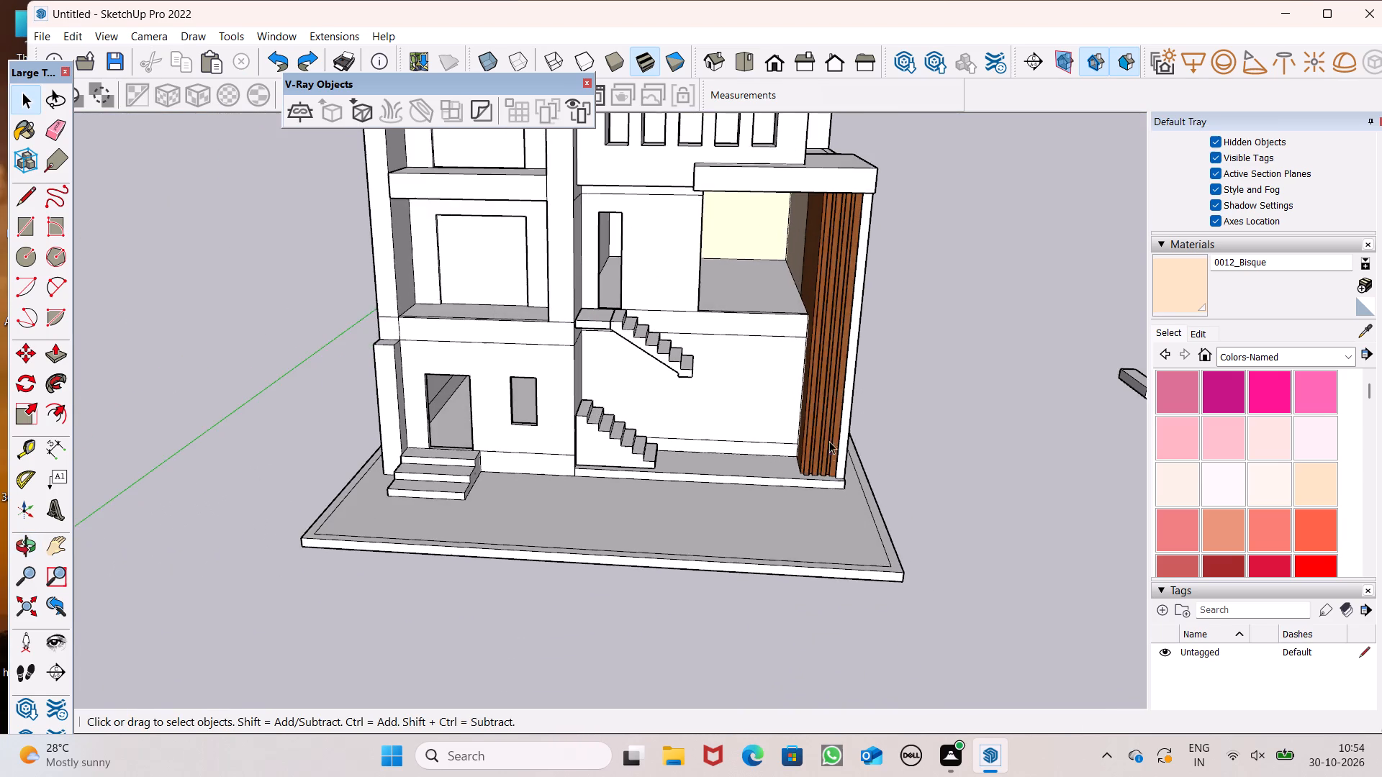
{"action": "middle_click_drag", "start_coordinate": [792, 479], "coordinate": [800, 530]}
{"action": "scroll", "coordinate": [747, 515], "scroll_direction": "down", "scroll_amount": 1}
{"action": "scroll", "coordinate": [543, 498], "scroll_direction": "down", "scroll_amount": 5}
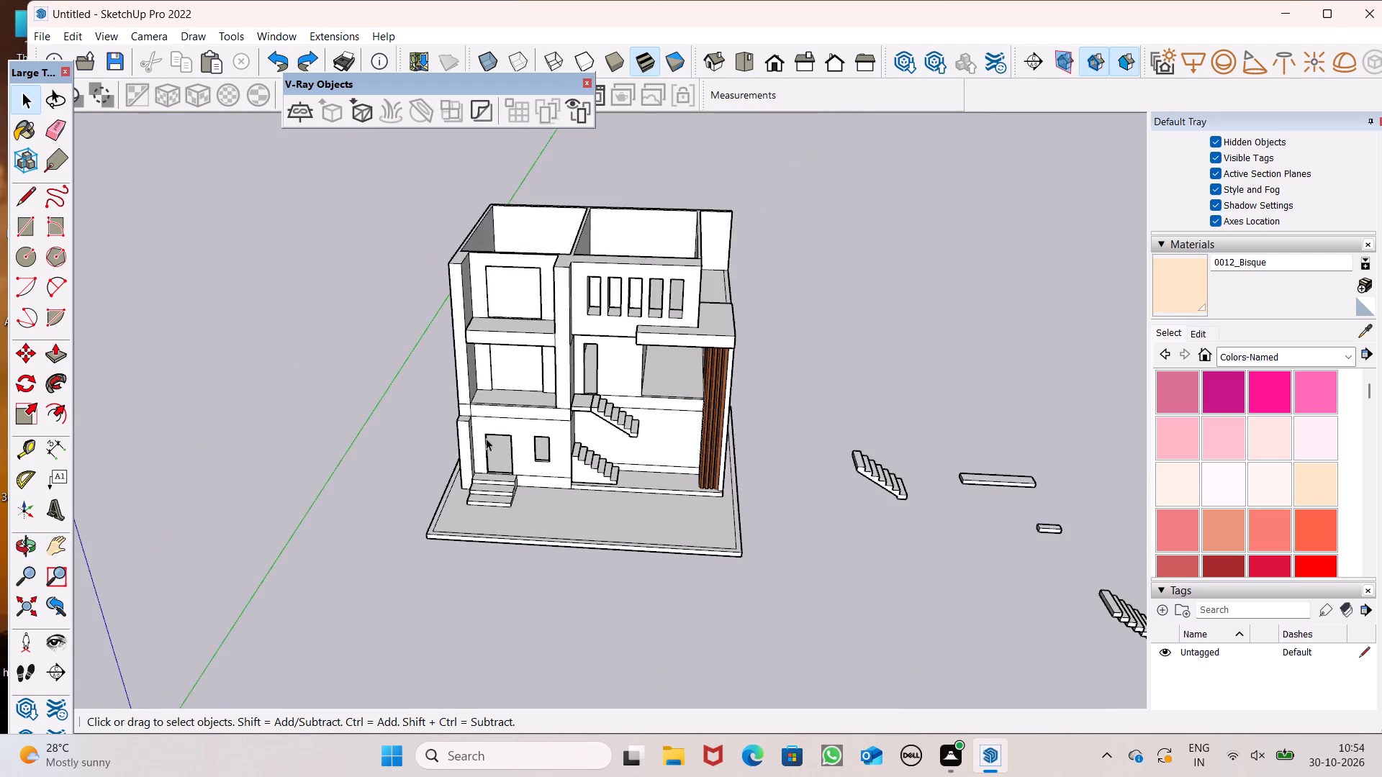
{"action": "scroll", "coordinate": [465, 430], "scroll_direction": "down", "scroll_amount": 5}
{"action": "scroll", "coordinate": [913, 546], "scroll_direction": "up", "scroll_amount": 7}
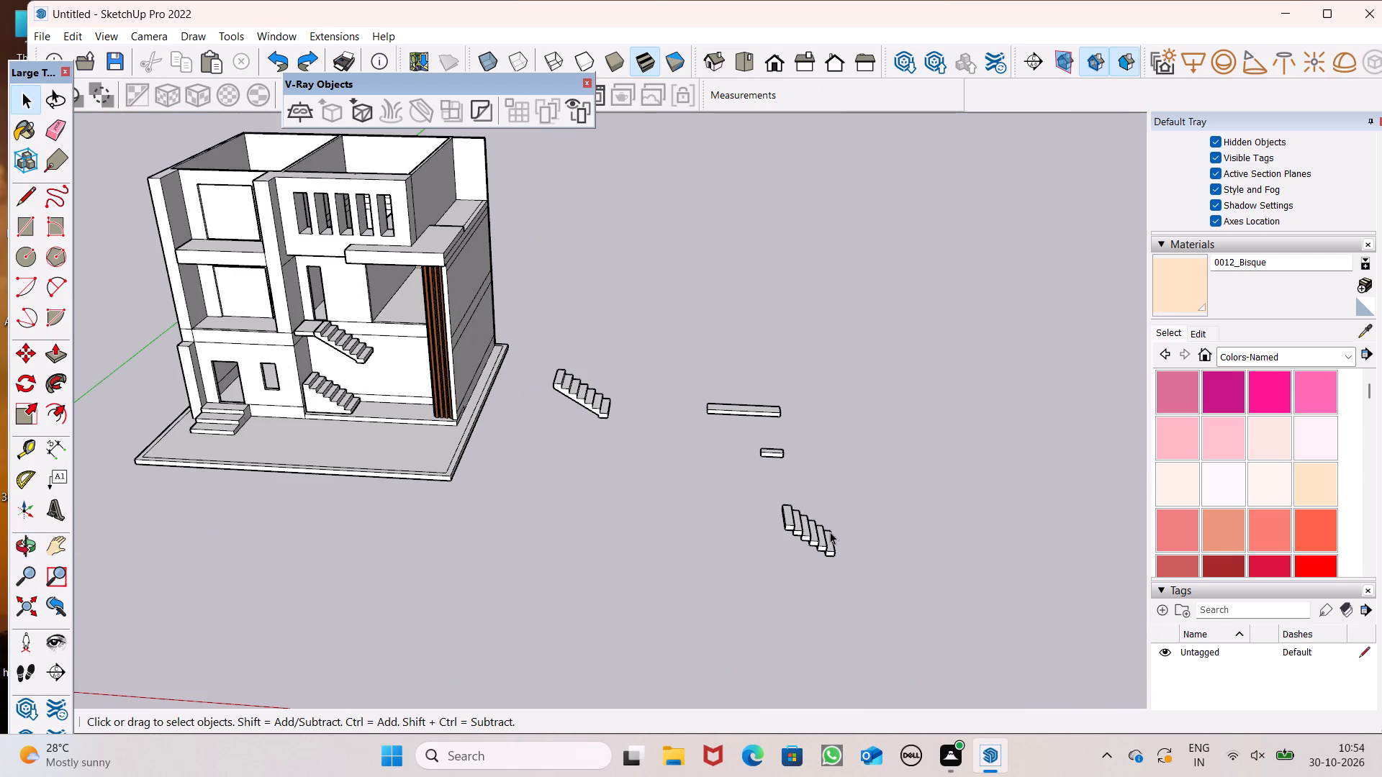
{"action": "left_click", "coordinate": [830, 532]}
{"action": "scroll", "coordinate": [855, 573], "scroll_direction": "up", "scroll_amount": 7}
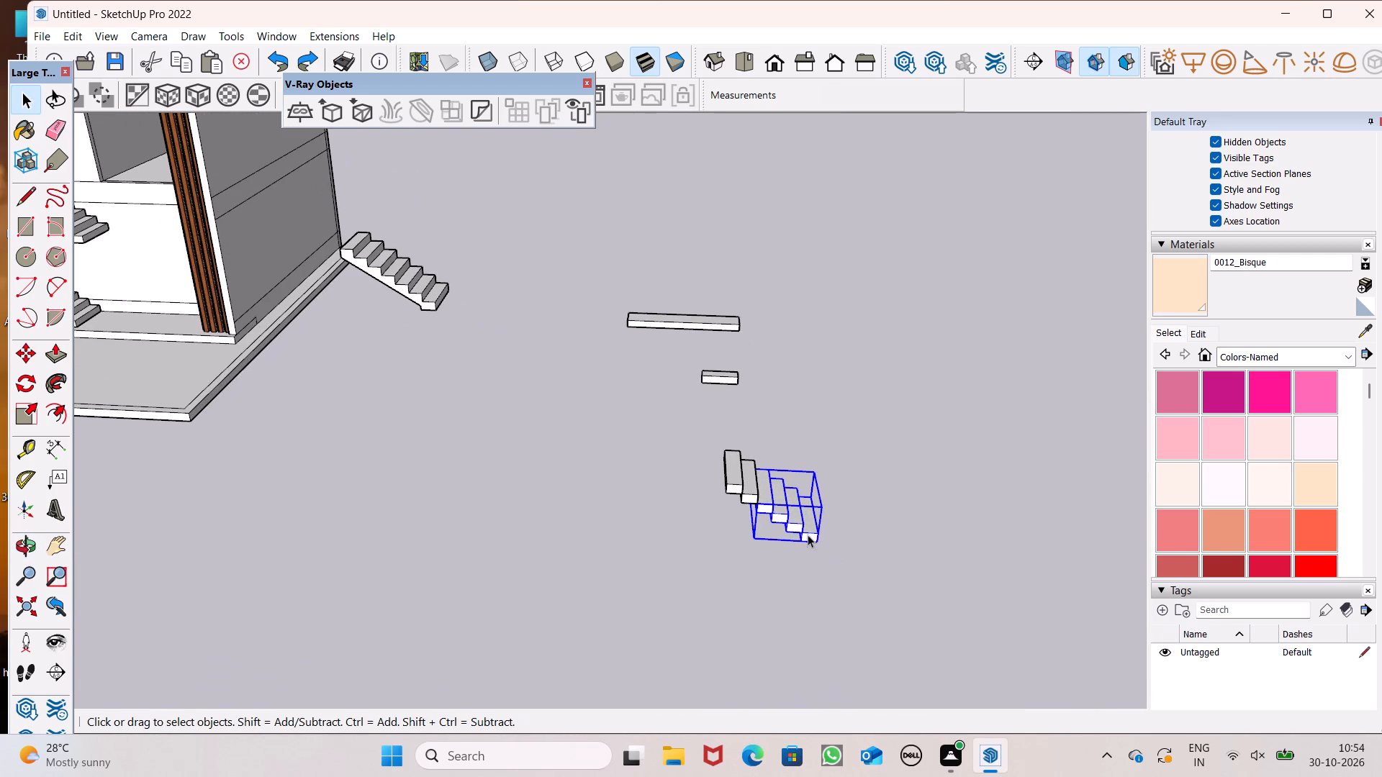
{"action": "middle_click_drag", "start_coordinate": [808, 535], "coordinate": [792, 509]}
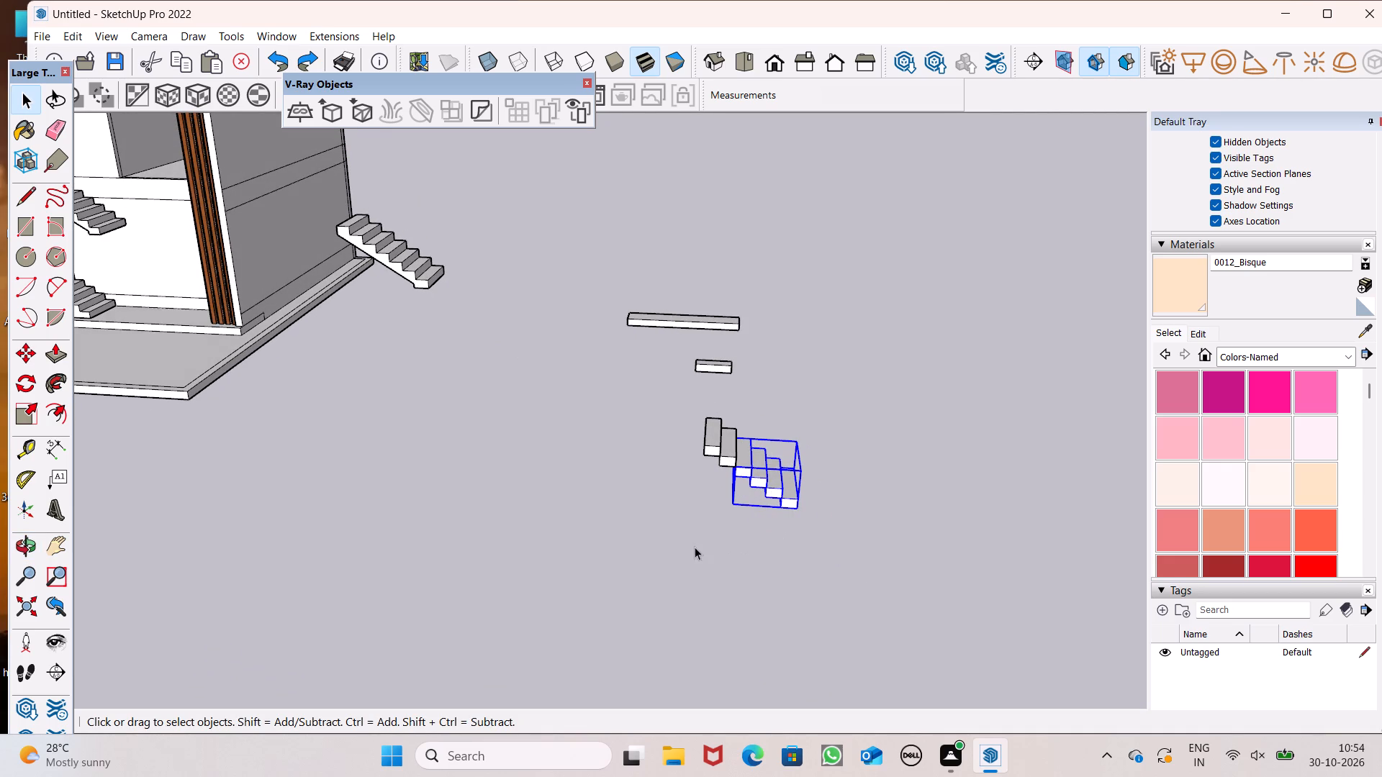
{"action": "scroll", "coordinate": [716, 481], "scroll_direction": "up", "scroll_amount": 8}
{"action": "left_click", "coordinate": [748, 432], "text": "ctrl"}
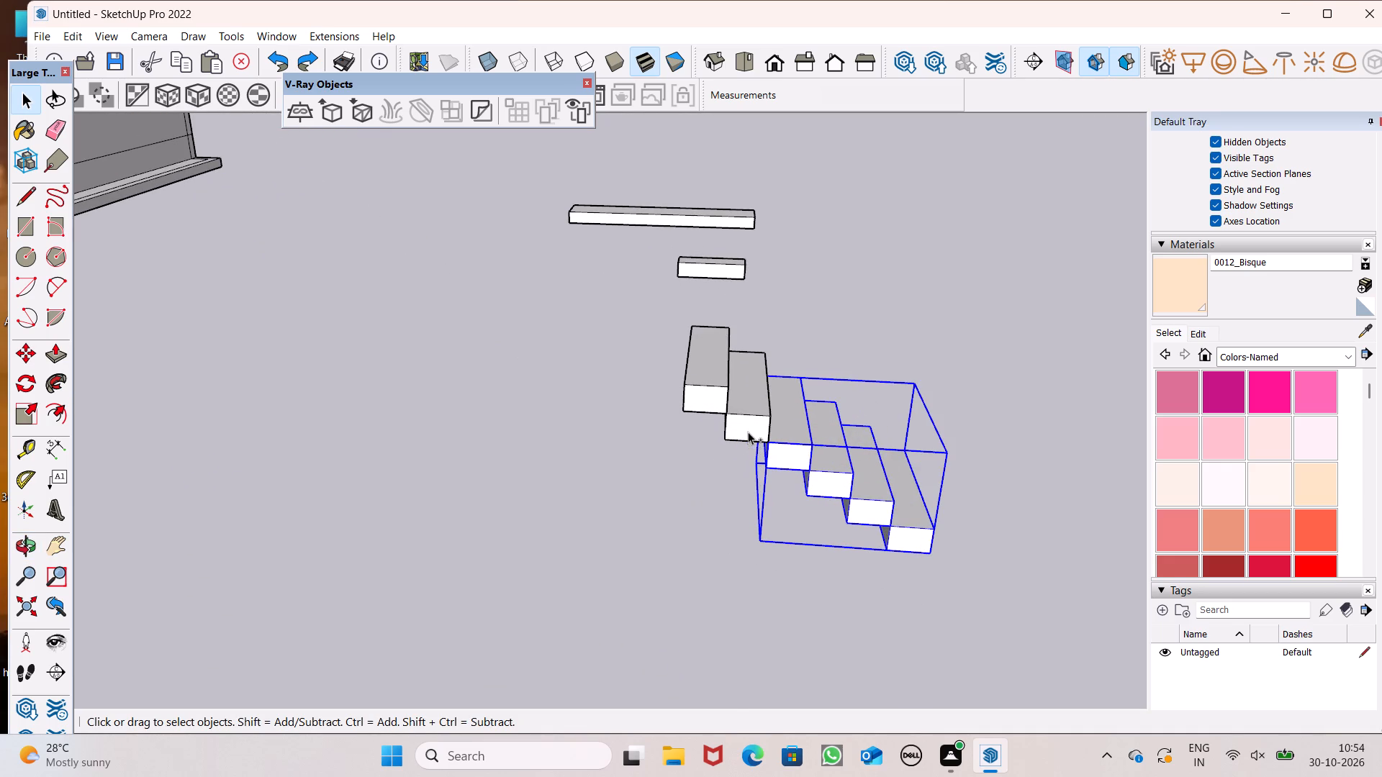
{"action": "left_click", "coordinate": [705, 384], "text": "ctrl"}
{"action": "right_click", "coordinate": [705, 384], "text": "ctrl"}
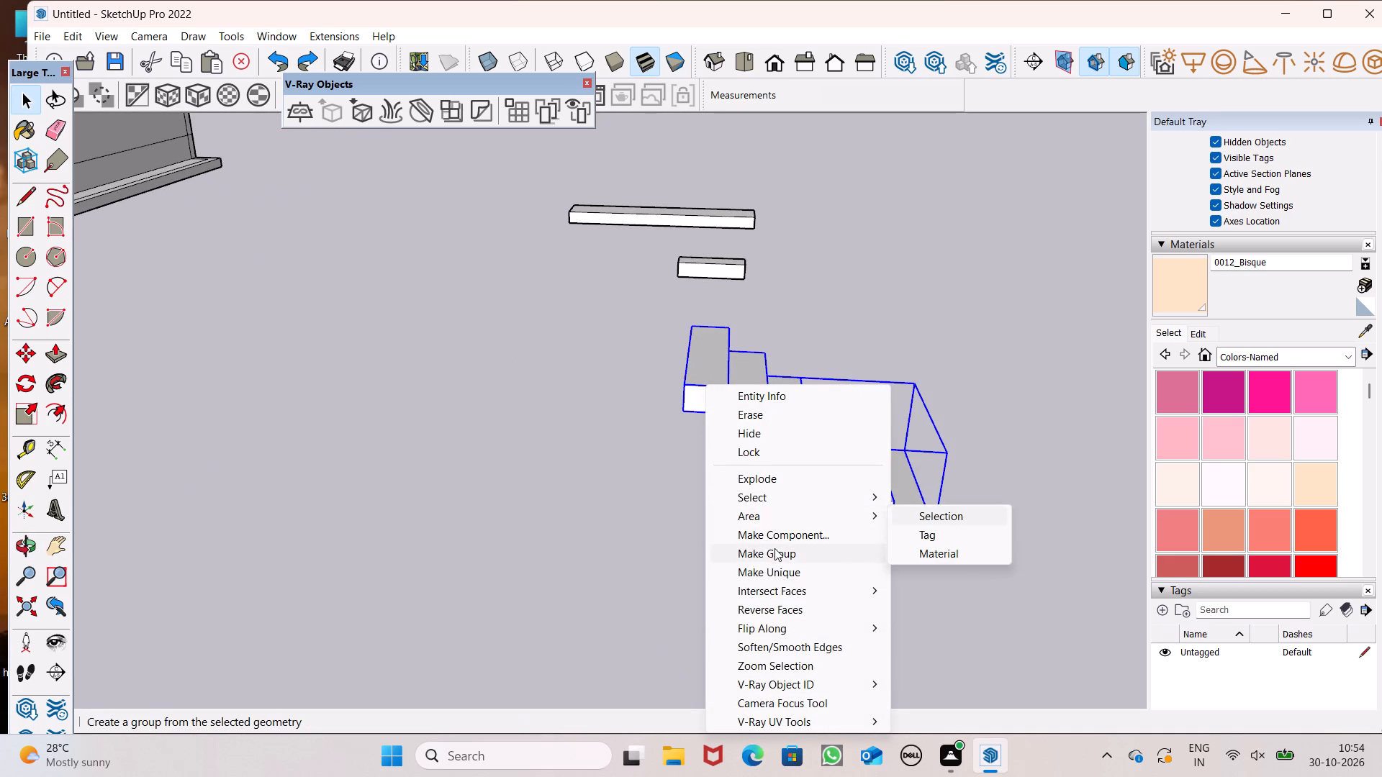
{"action": "left_click", "coordinate": [777, 555], "text": "ctrl"}
{"action": "left_click", "coordinate": [615, 504]}
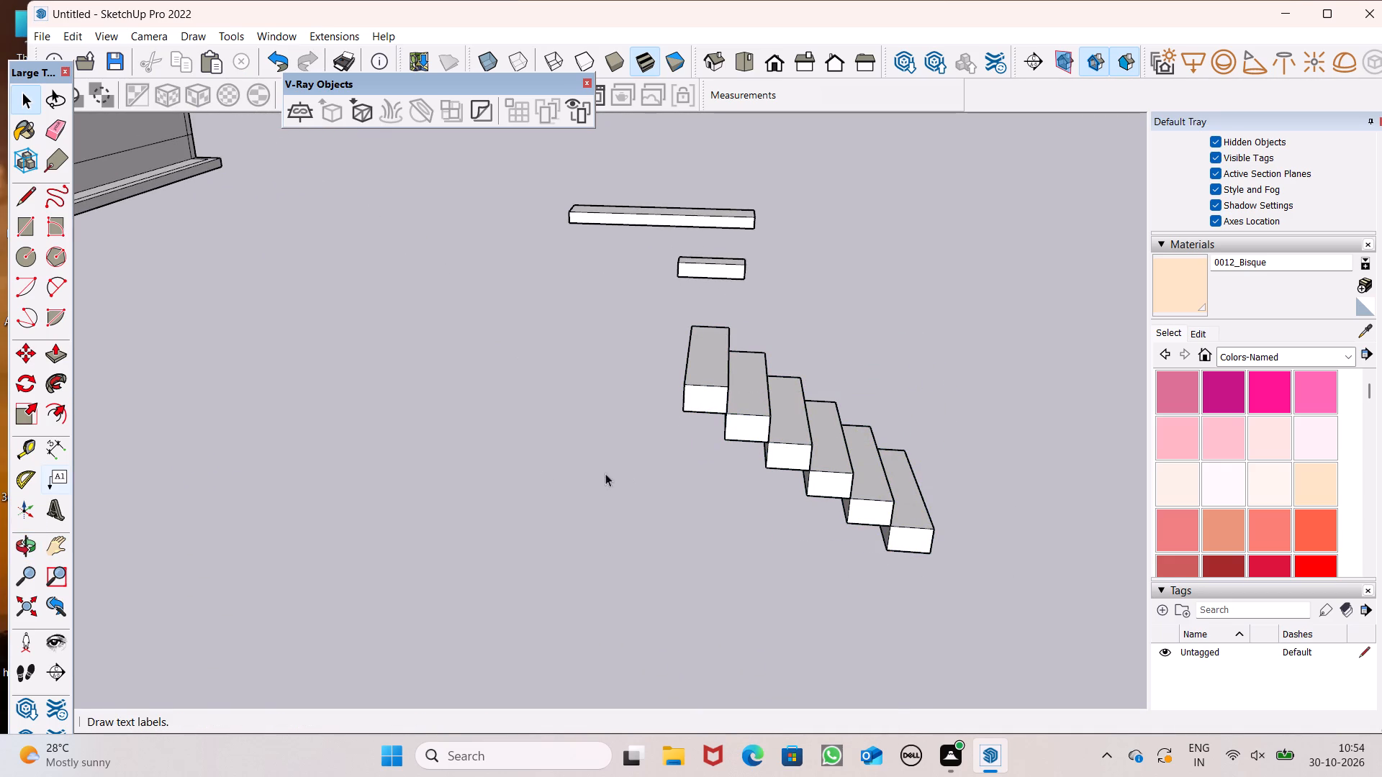
Rotate the grouped six-step flight 90 degrees horizontally about the outer bottom corner of its lowest step.
{"action": "left_click", "coordinate": [760, 448]}
{"action": "left_click", "coordinate": [775, 444]}
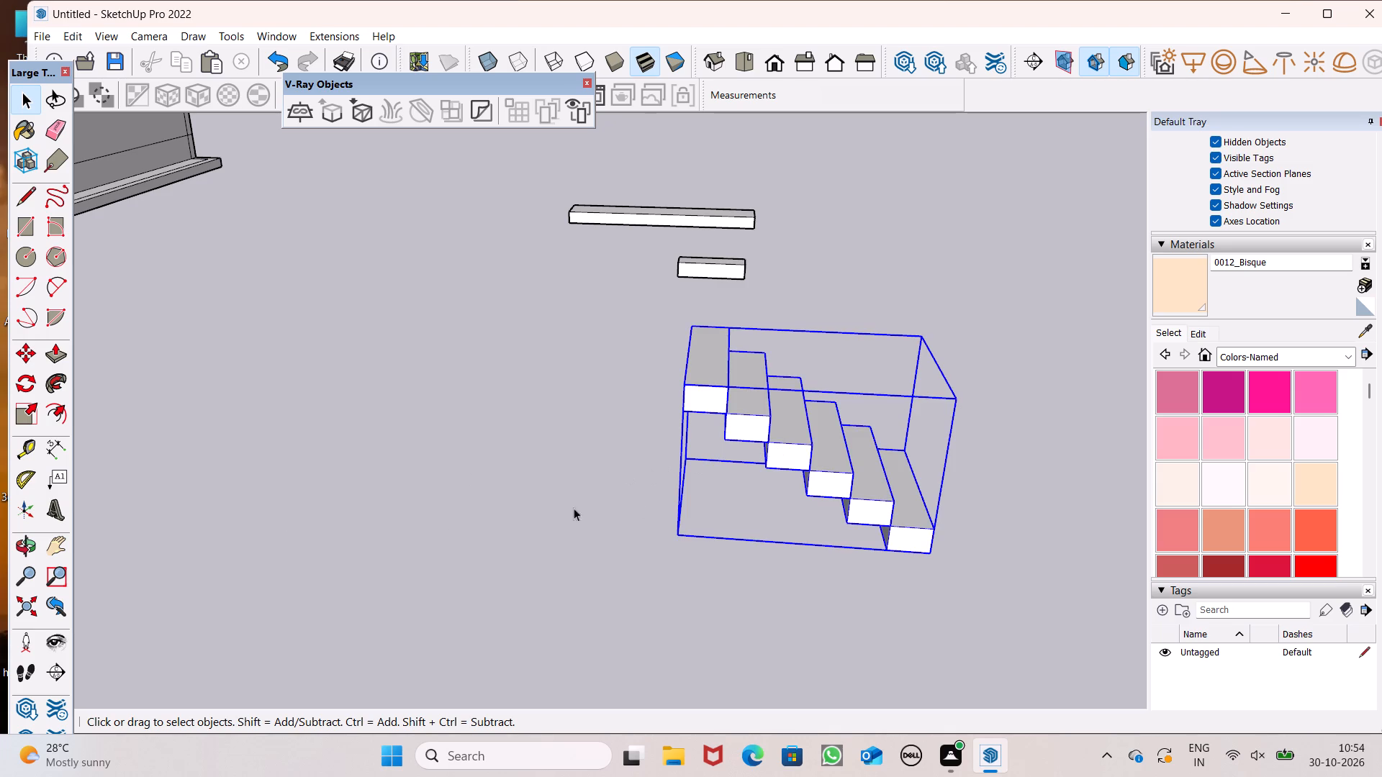
{"action": "left_click", "coordinate": [39, 377]}
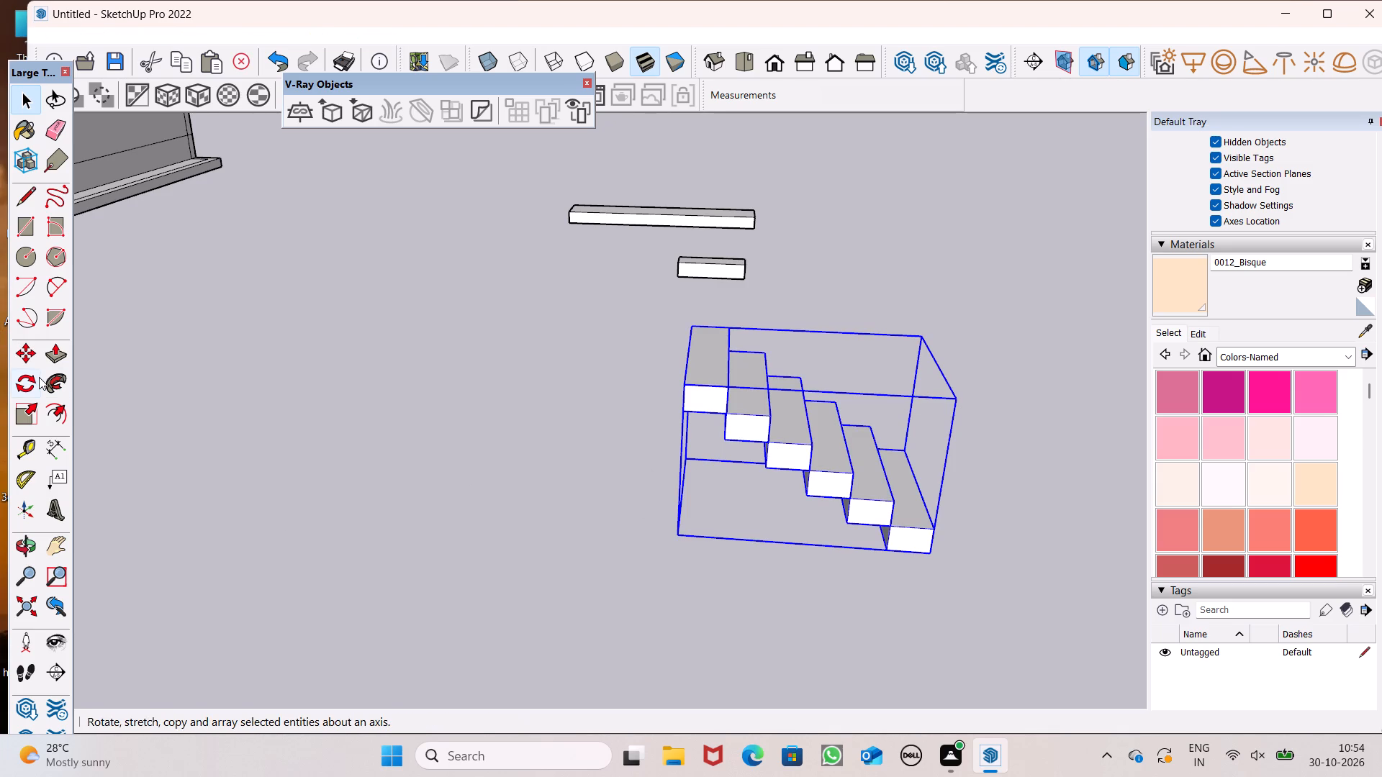
{"action": "left_click", "coordinate": [938, 558]}
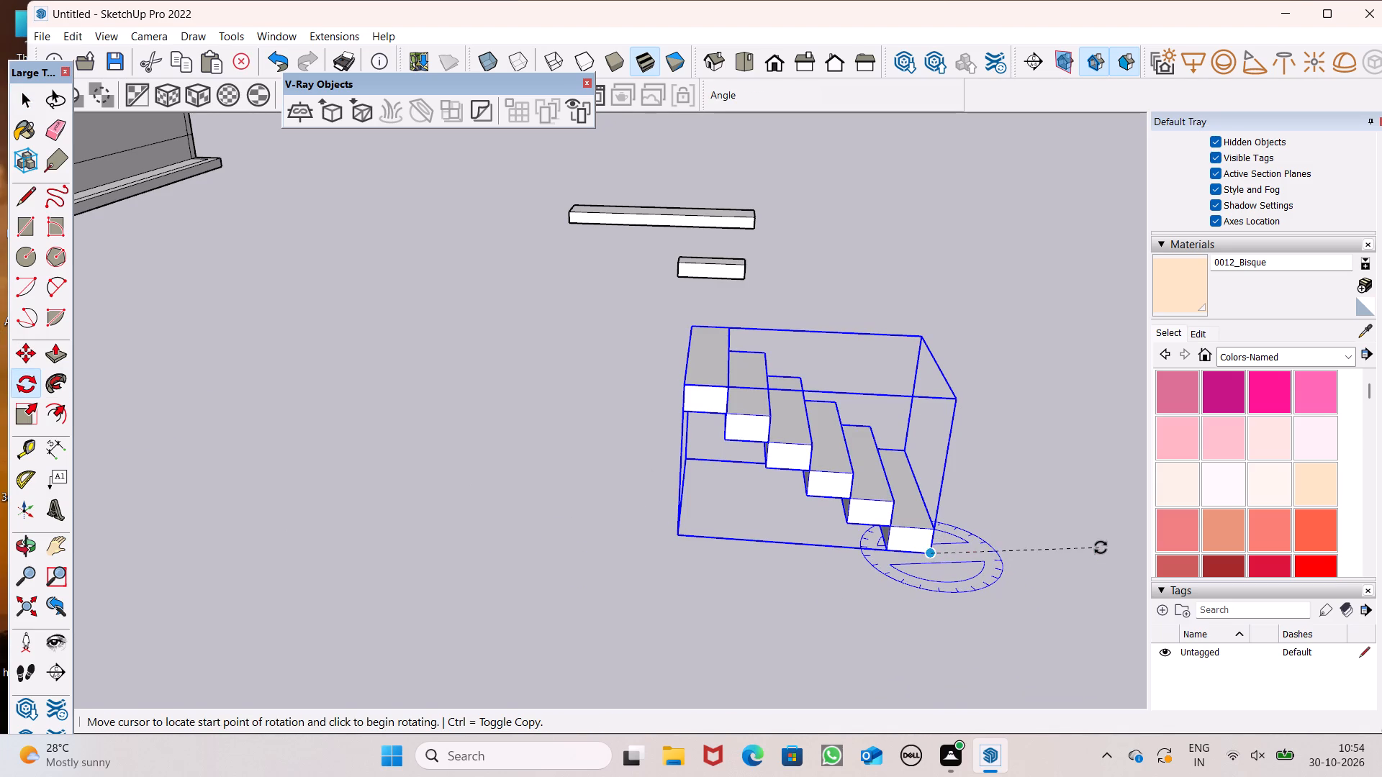
{"action": "left_click", "coordinate": [1103, 560]}
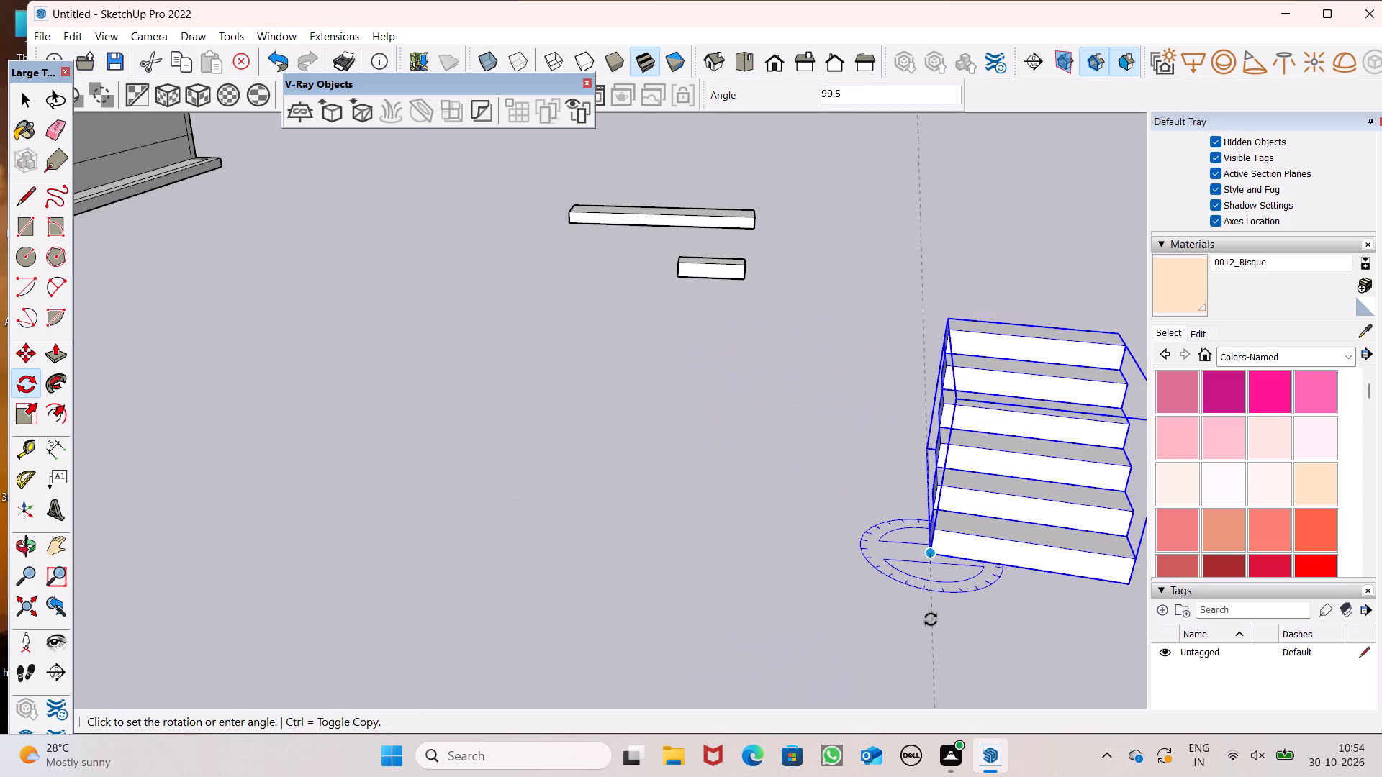
{"action": "left_click", "coordinate": [948, 622]}
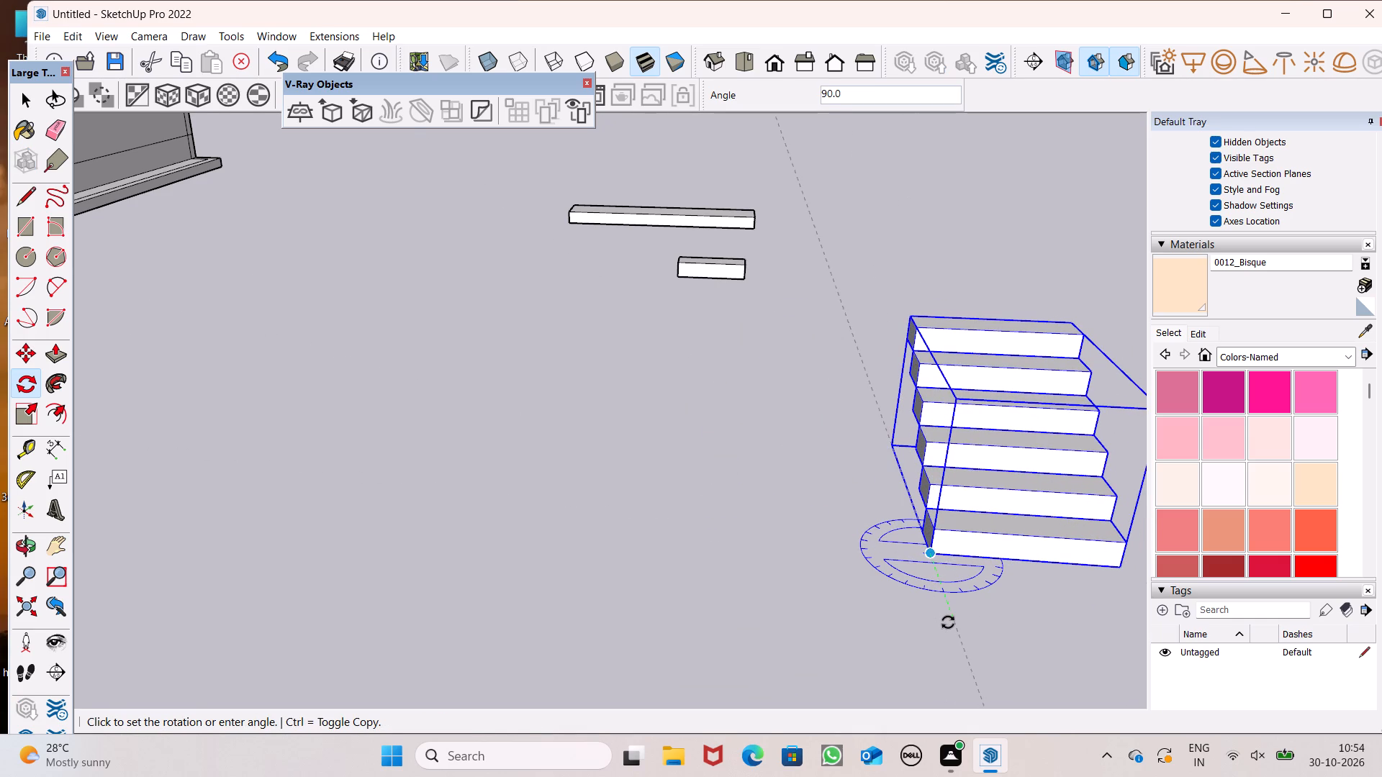
{"action": "scroll", "coordinate": [790, 564], "scroll_direction": "down", "scroll_amount": 5}
{"action": "key", "text": "space"}
{"action": "scroll", "coordinate": [451, 600], "scroll_direction": "down", "scroll_amount": 9}
{"action": "left_click", "coordinate": [704, 624]}
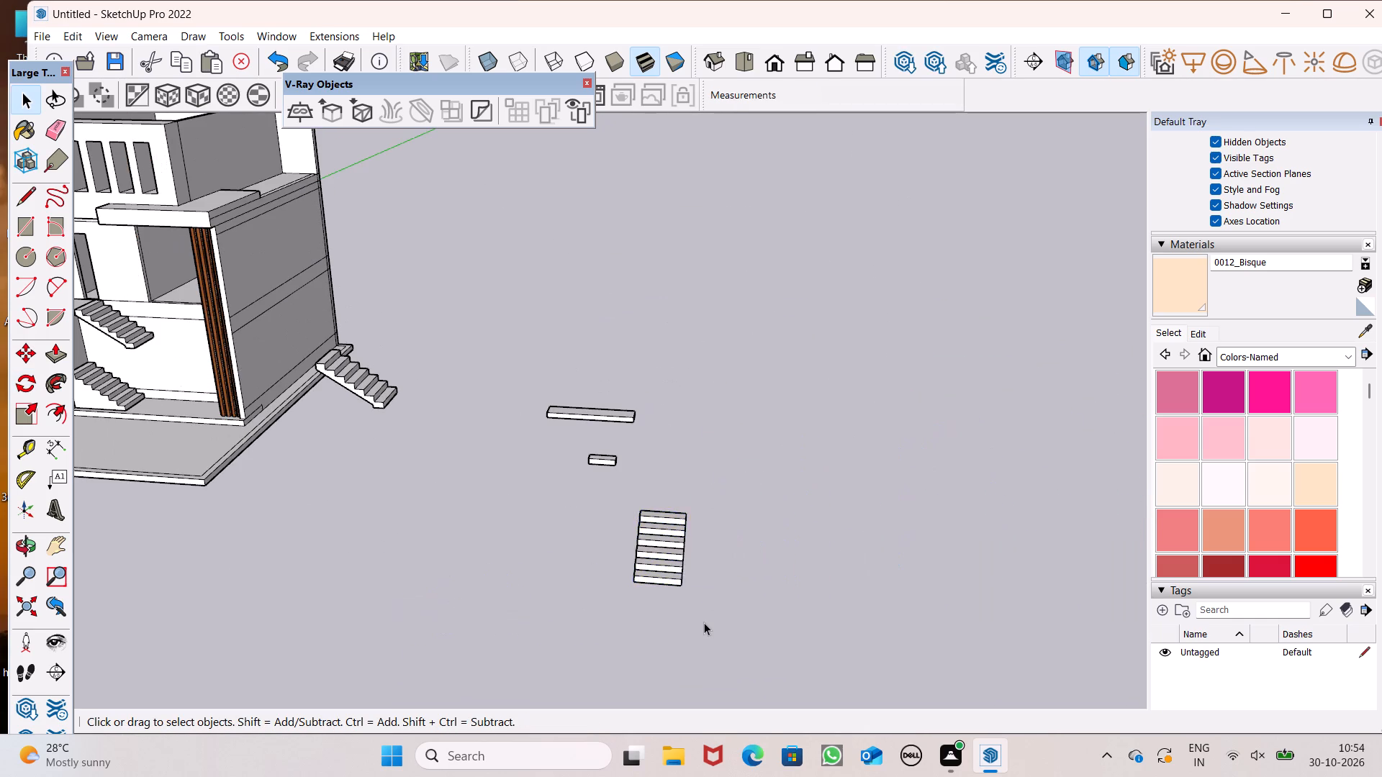
Move the short loose block from beside the long slab close to the top of the rotated flight.
{"action": "scroll", "coordinate": [677, 571], "scroll_direction": "up", "scroll_amount": 8}
{"action": "scroll", "coordinate": [672, 517], "scroll_direction": "down", "scroll_amount": 4}
{"action": "middle_click_drag", "start_coordinate": [710, 571], "coordinate": [746, 526]}
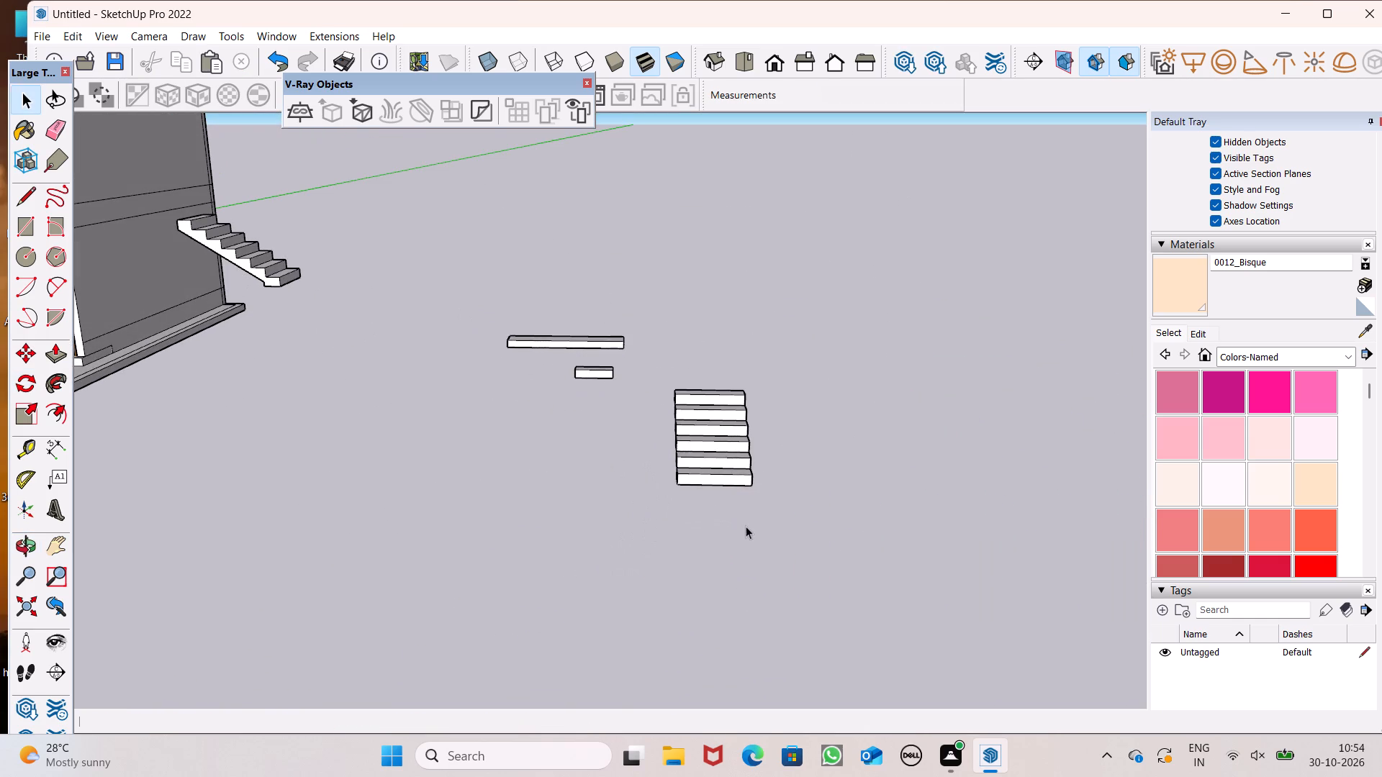
{"action": "middle_click_drag", "start_coordinate": [733, 616], "coordinate": [661, 704]}
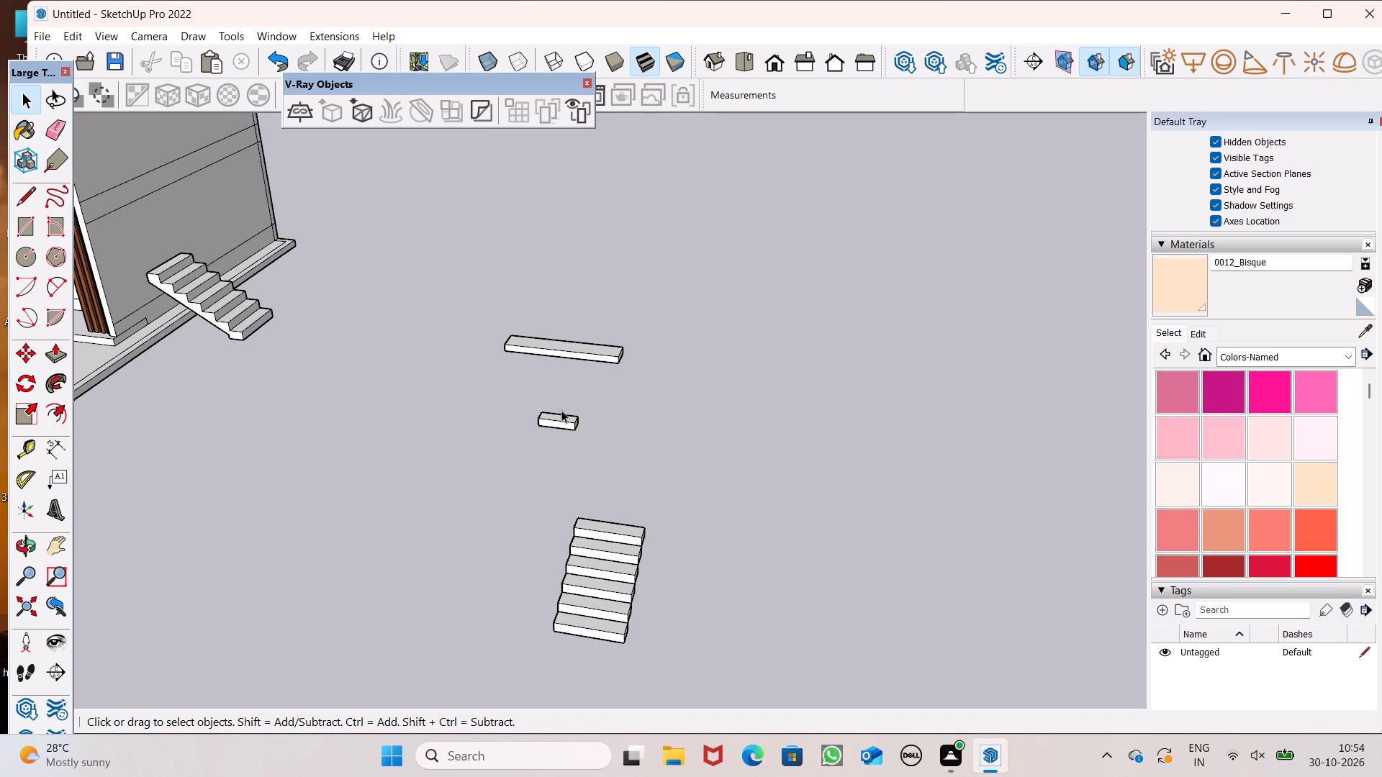
{"action": "left_click", "coordinate": [561, 418]}
{"action": "scroll", "coordinate": [606, 477], "scroll_direction": "down", "scroll_amount": 2}
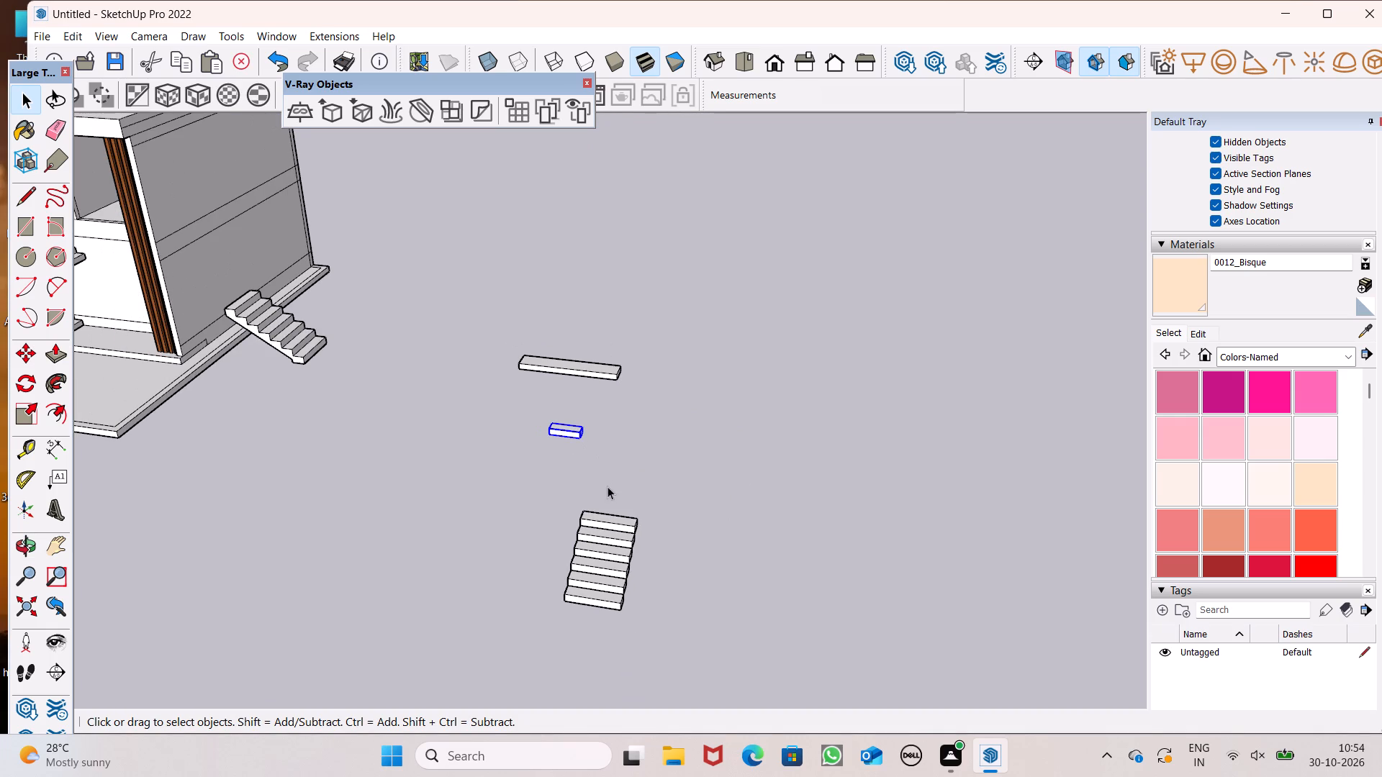
{"action": "key", "text": "m"}
{"action": "key", "text": "Return"}
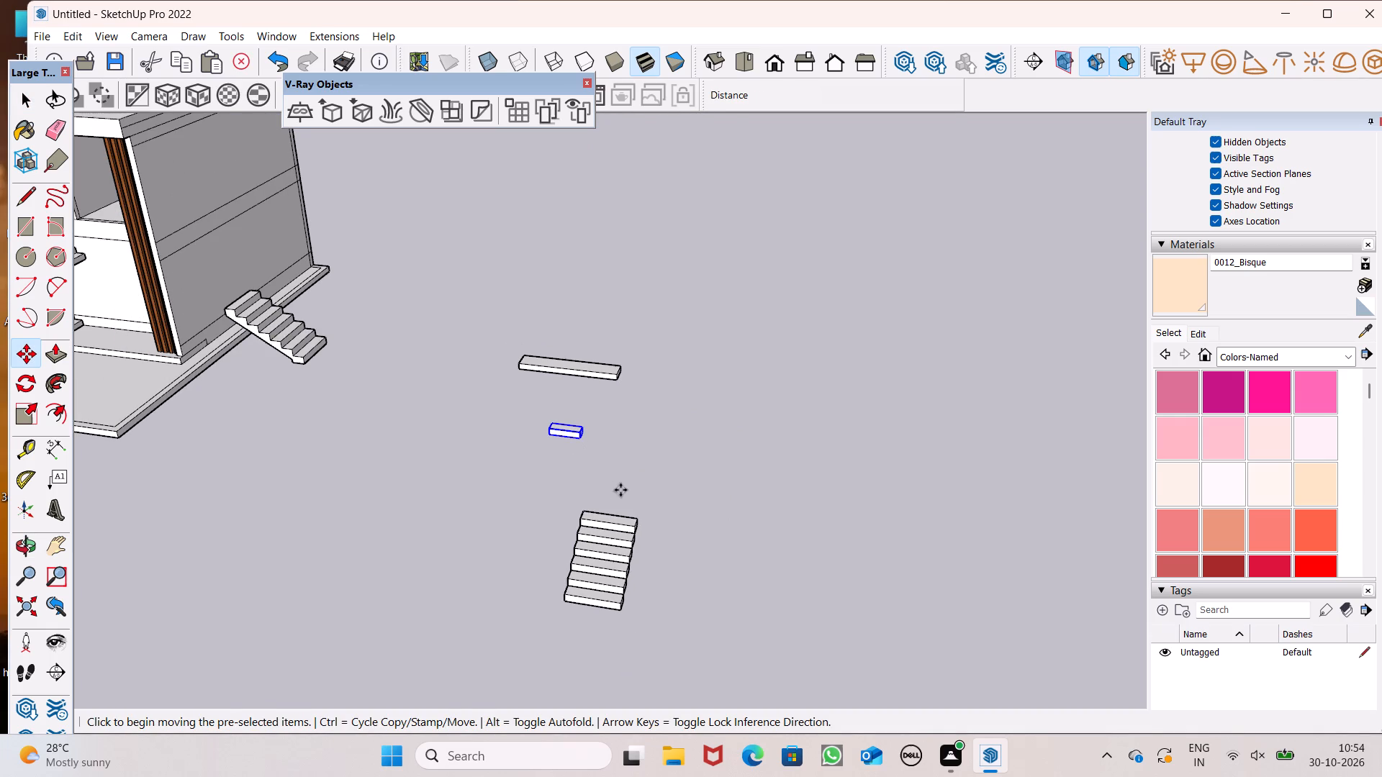
{"action": "left_click_drag", "start_coordinate": [585, 446], "coordinate": [643, 515]}
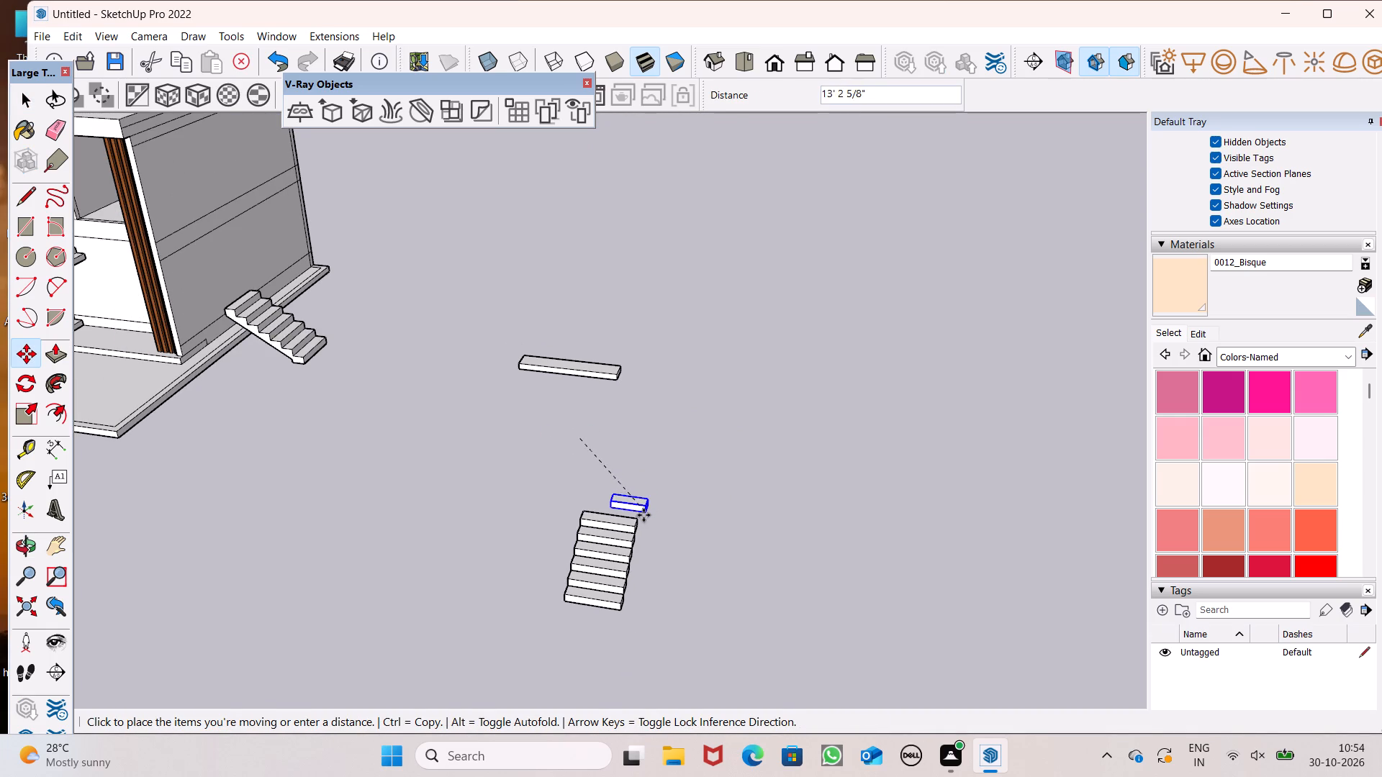
{"action": "left_click_drag", "start_coordinate": [643, 515], "coordinate": [640, 494]}
Move the short block onto the back corner of the flight's top step so it forms the next step up.
{"action": "middle_click_drag", "start_coordinate": [661, 572], "coordinate": [376, 540]}
{"action": "scroll", "coordinate": [362, 483], "scroll_direction": "up", "scroll_amount": 7}
{"action": "middle_click_drag", "start_coordinate": [486, 478], "coordinate": [459, 481]}
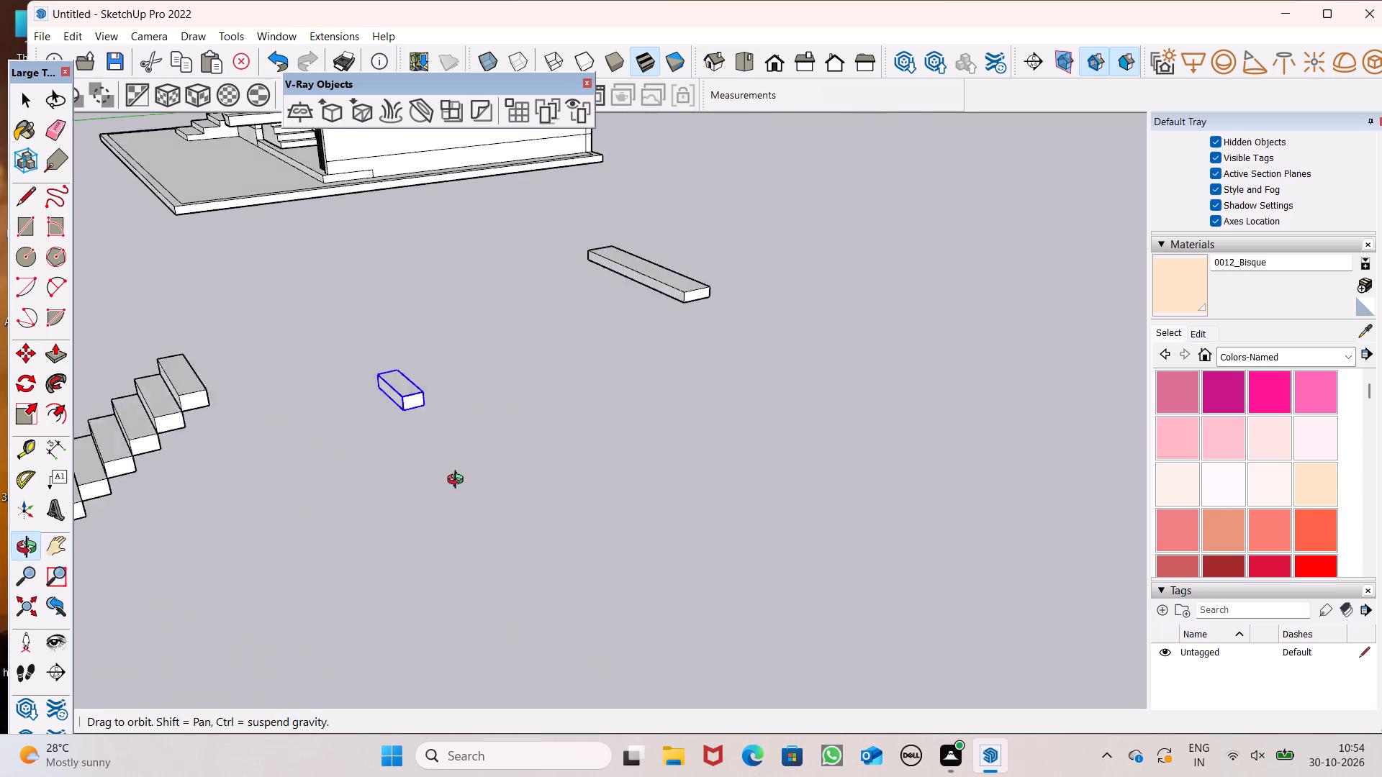
{"action": "scroll", "coordinate": [459, 481], "scroll_direction": "up", "scroll_amount": 1}
{"action": "middle_click_drag", "start_coordinate": [459, 481], "coordinate": [417, 422]}
{"action": "scroll", "coordinate": [512, 390], "scroll_direction": "down", "scroll_amount": 3}
{"action": "middle_click_drag", "start_coordinate": [413, 393], "coordinate": [511, 454]}
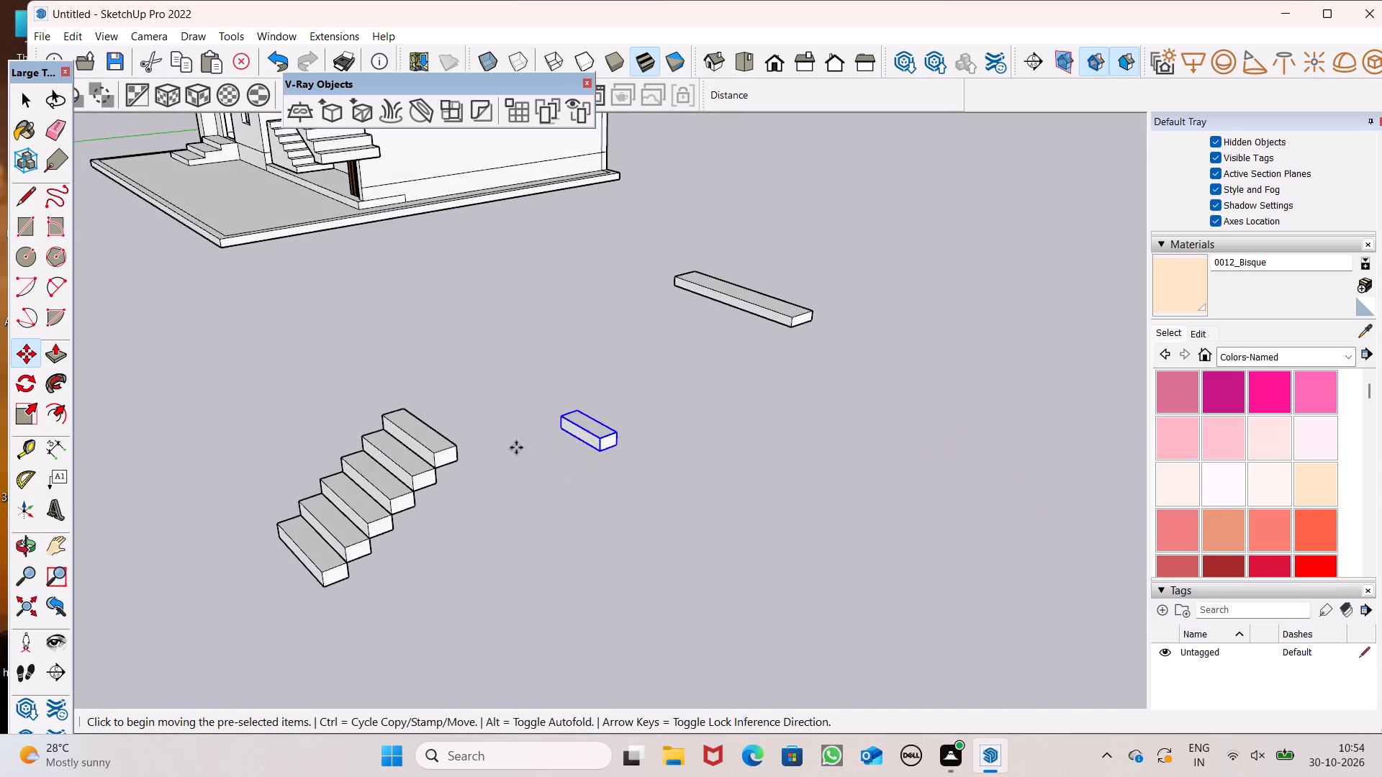
{"action": "scroll", "coordinate": [570, 450], "scroll_direction": "up", "scroll_amount": 6}
{"action": "left_click_drag", "start_coordinate": [627, 450], "coordinate": [276, 432]}
{"action": "middle_click_drag", "start_coordinate": [352, 442], "coordinate": [338, 474]}
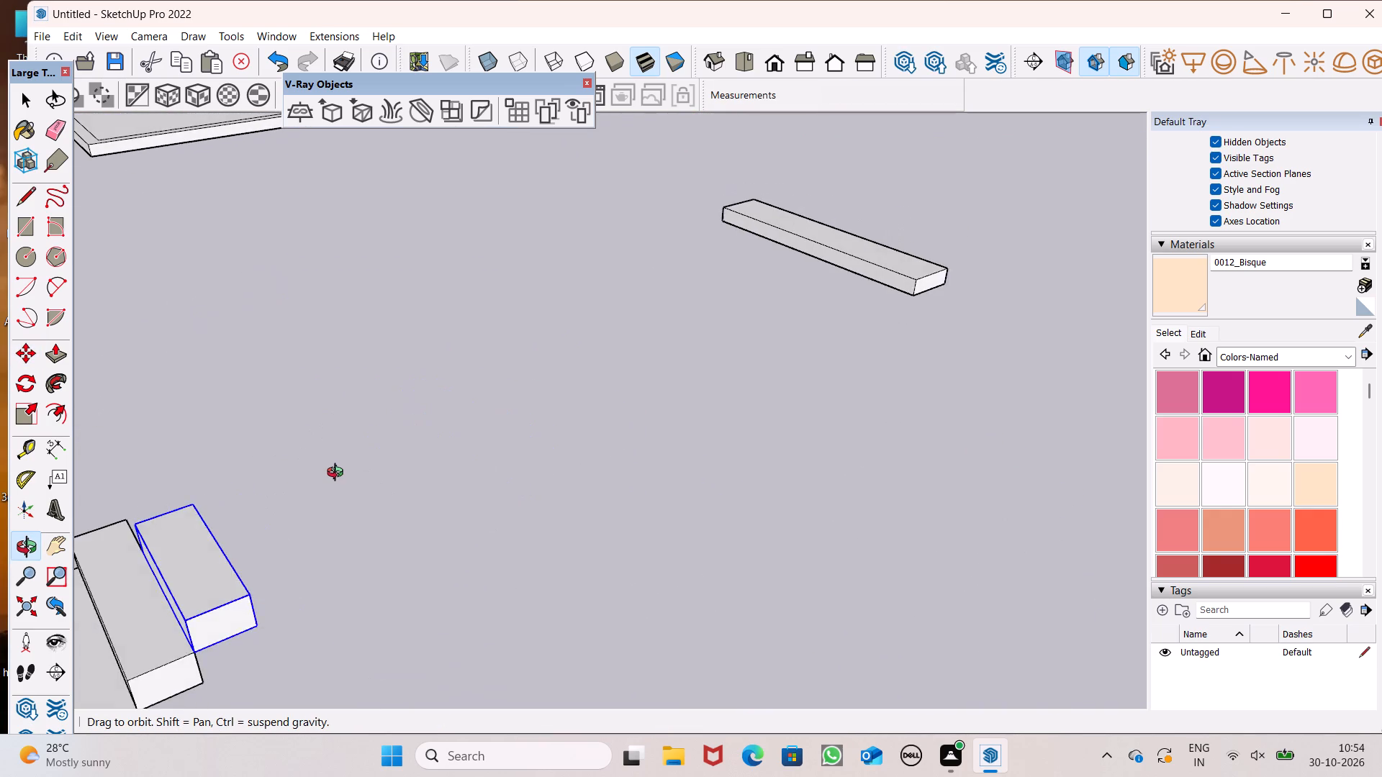
{"action": "middle_click_drag", "start_coordinate": [338, 474], "coordinate": [400, 431]}
{"action": "key", "text": "space"}
{"action": "left_click", "coordinate": [327, 304]}
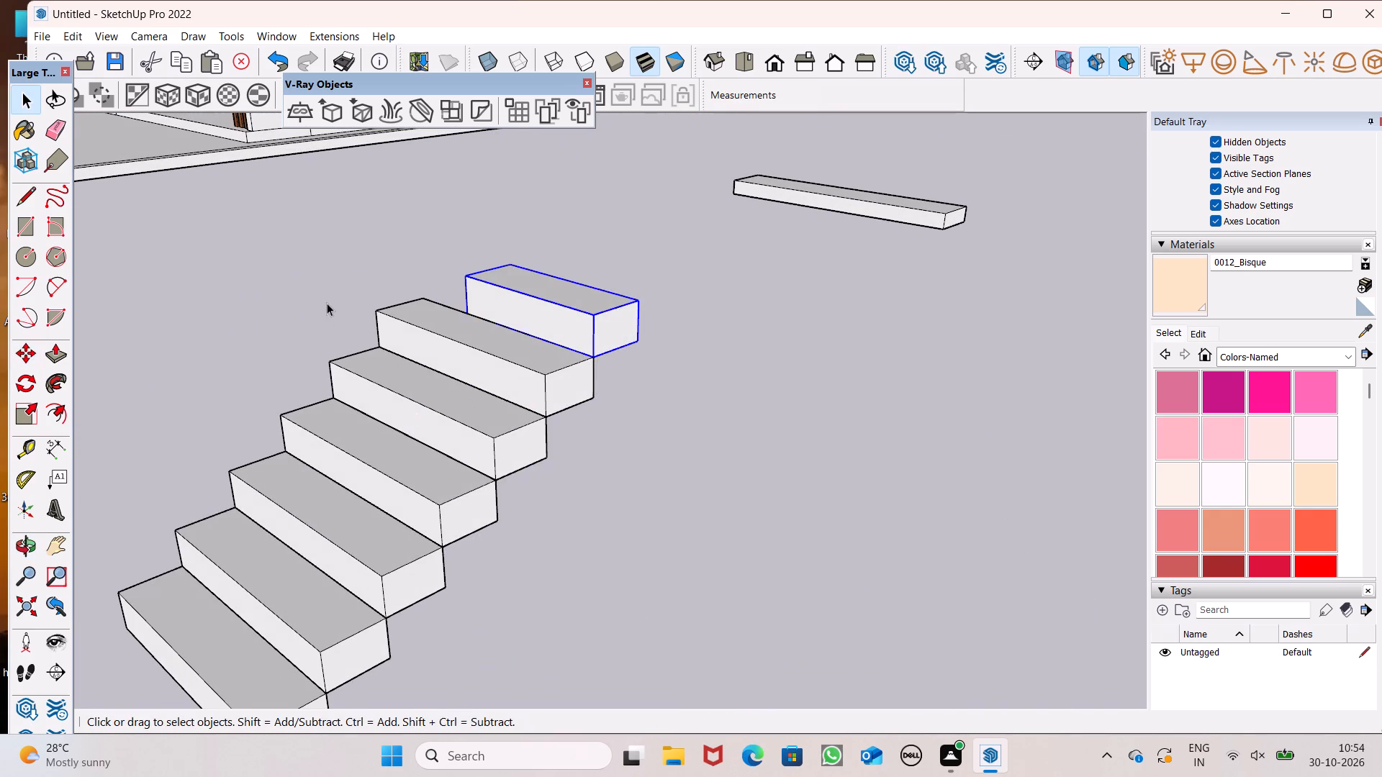
Explode the short block's group at the top of the flight so its faces can be edited.
{"action": "middle_click_drag", "start_coordinate": [405, 402], "coordinate": [1188, 371]}
{"action": "left_click", "coordinate": [522, 375]}
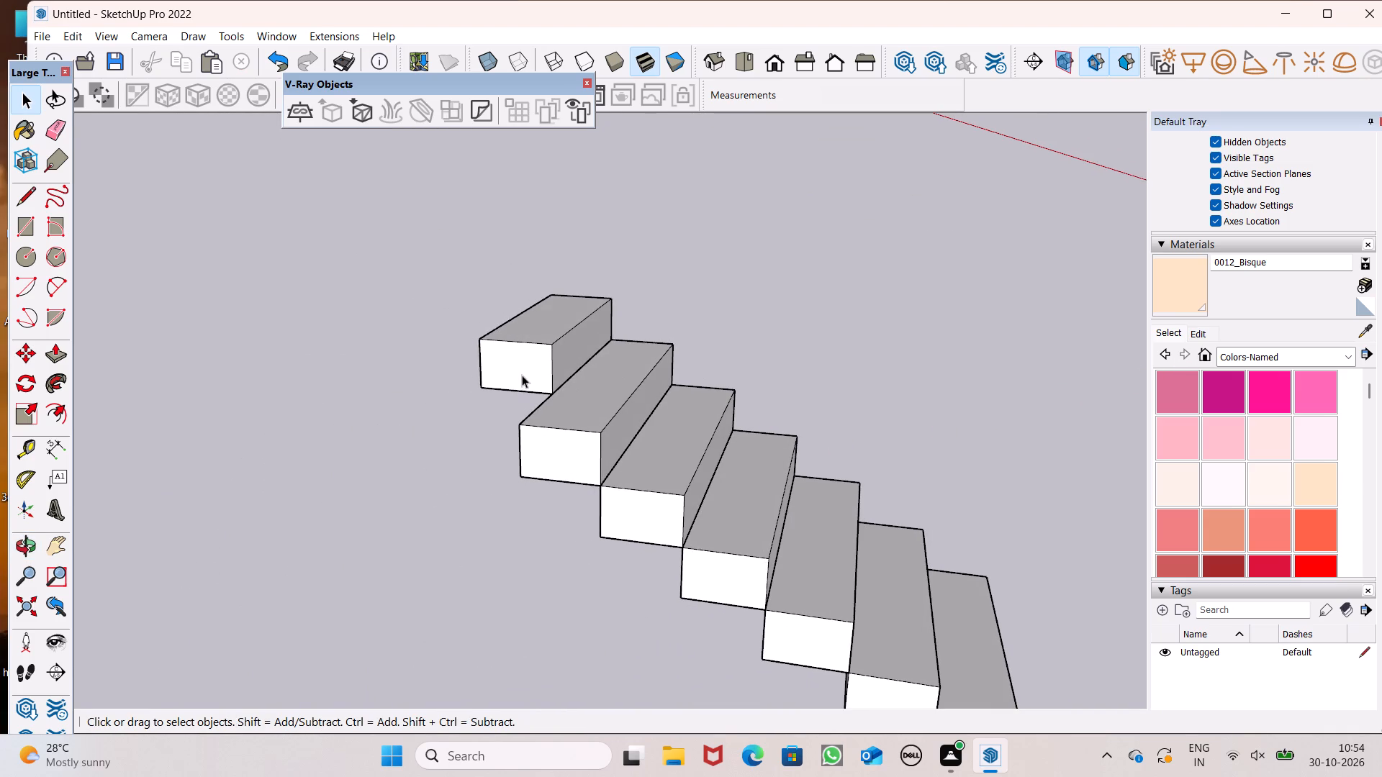
{"action": "middle_click_drag", "start_coordinate": [543, 387], "coordinate": [593, 468]}
{"action": "scroll", "coordinate": [593, 468], "scroll_direction": "up", "scroll_amount": 1}
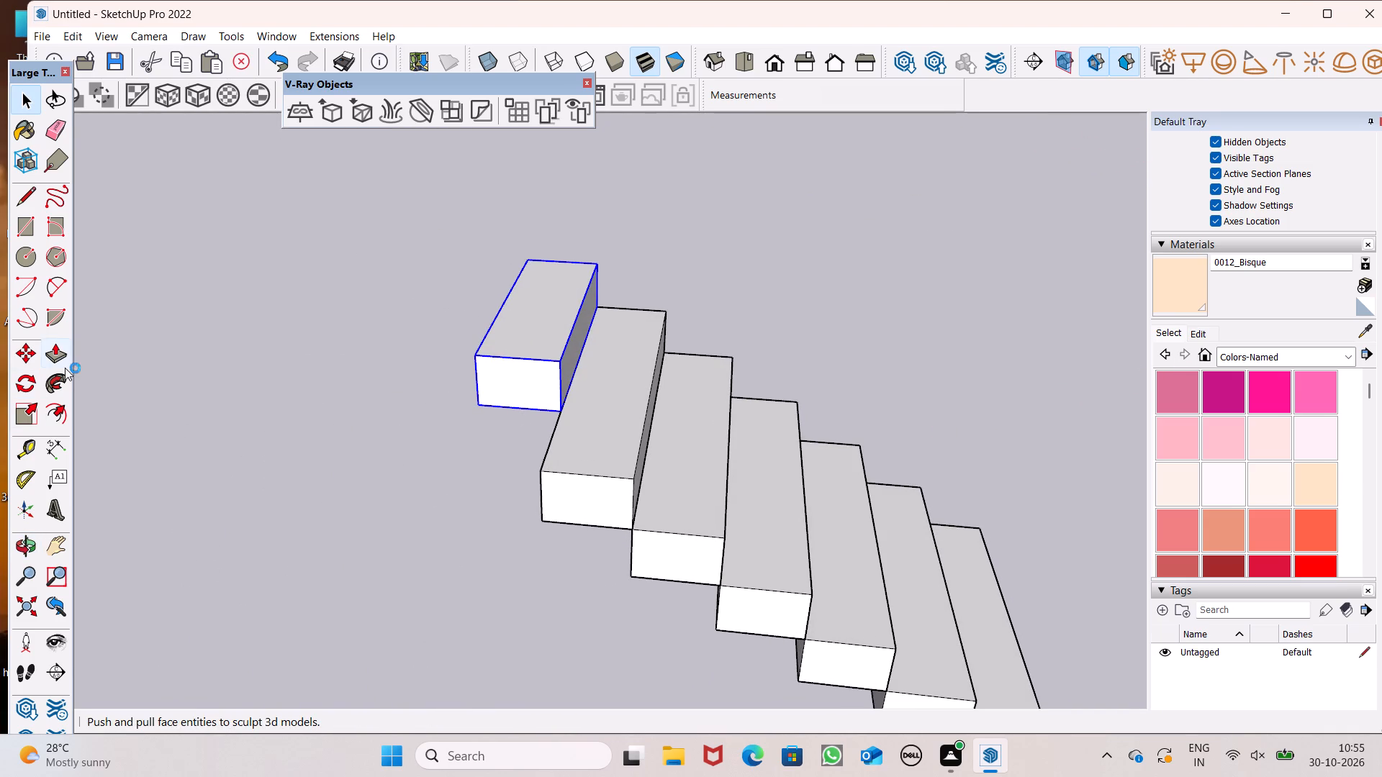
{"action": "left_click", "coordinate": [56, 364]}
{"action": "key", "text": "space"}
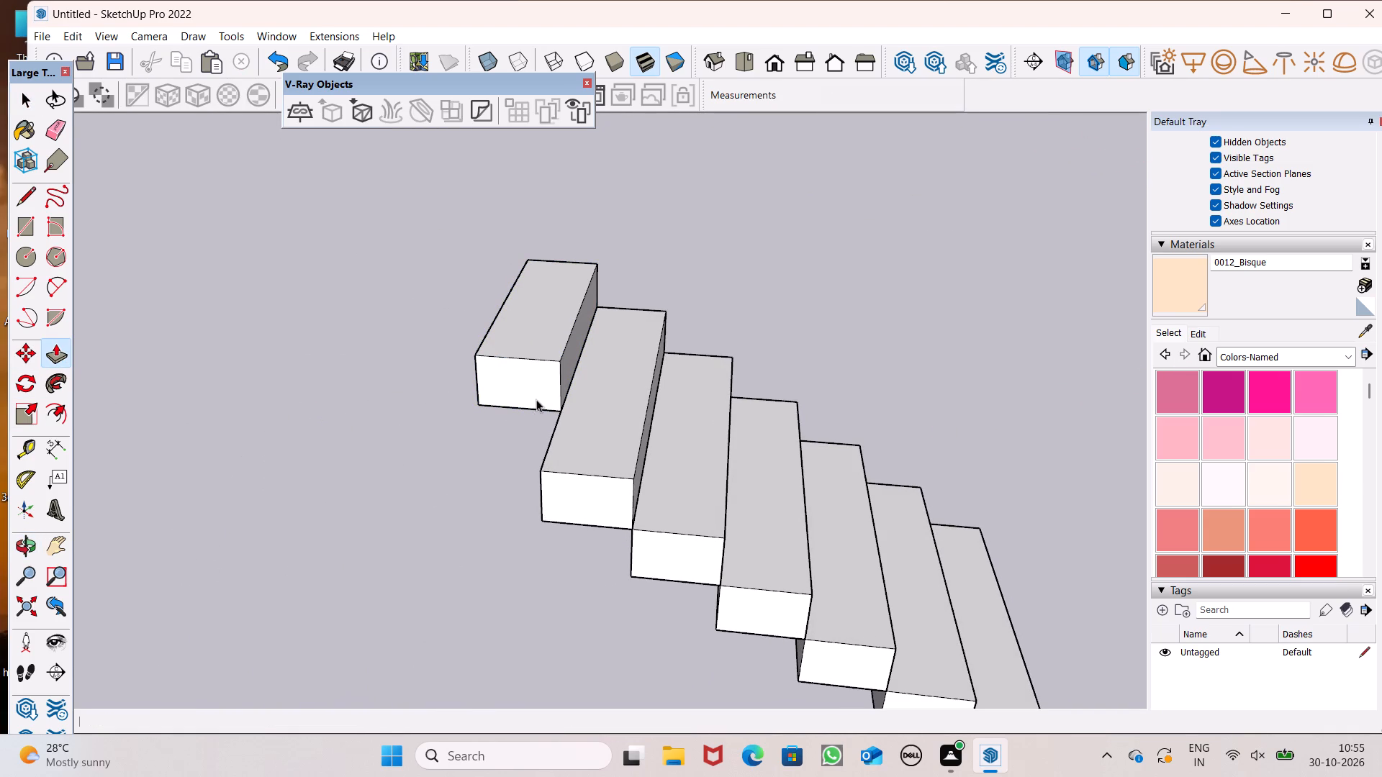
{"action": "left_click", "coordinate": [538, 388]}
{"action": "middle_click_drag", "start_coordinate": [632, 419], "coordinate": [712, 376]}
{"action": "right_click", "coordinate": [358, 391]}
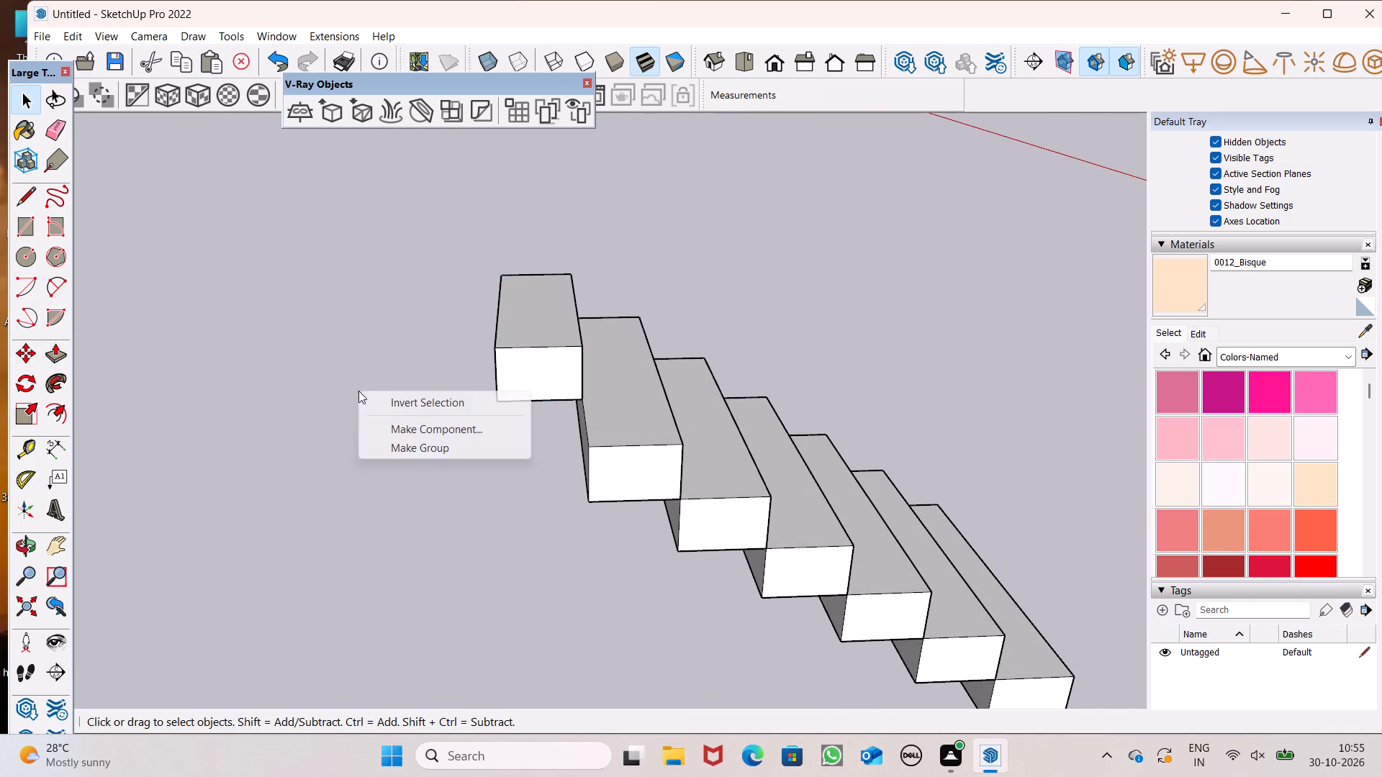
{"action": "left_click", "coordinate": [263, 381]}
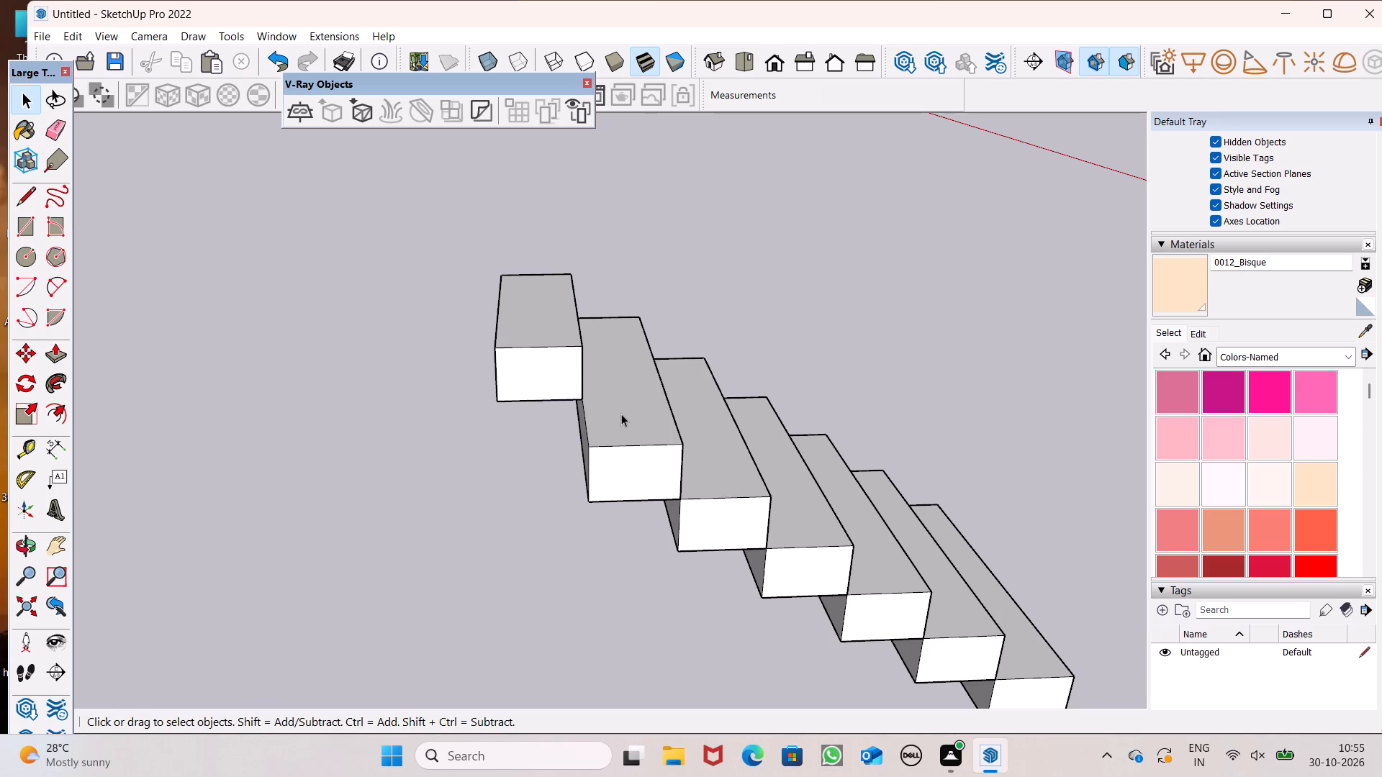
{"action": "left_click", "coordinate": [623, 417]}
{"action": "left_click", "coordinate": [353, 450]}
{"action": "left_click", "coordinate": [482, 390]}
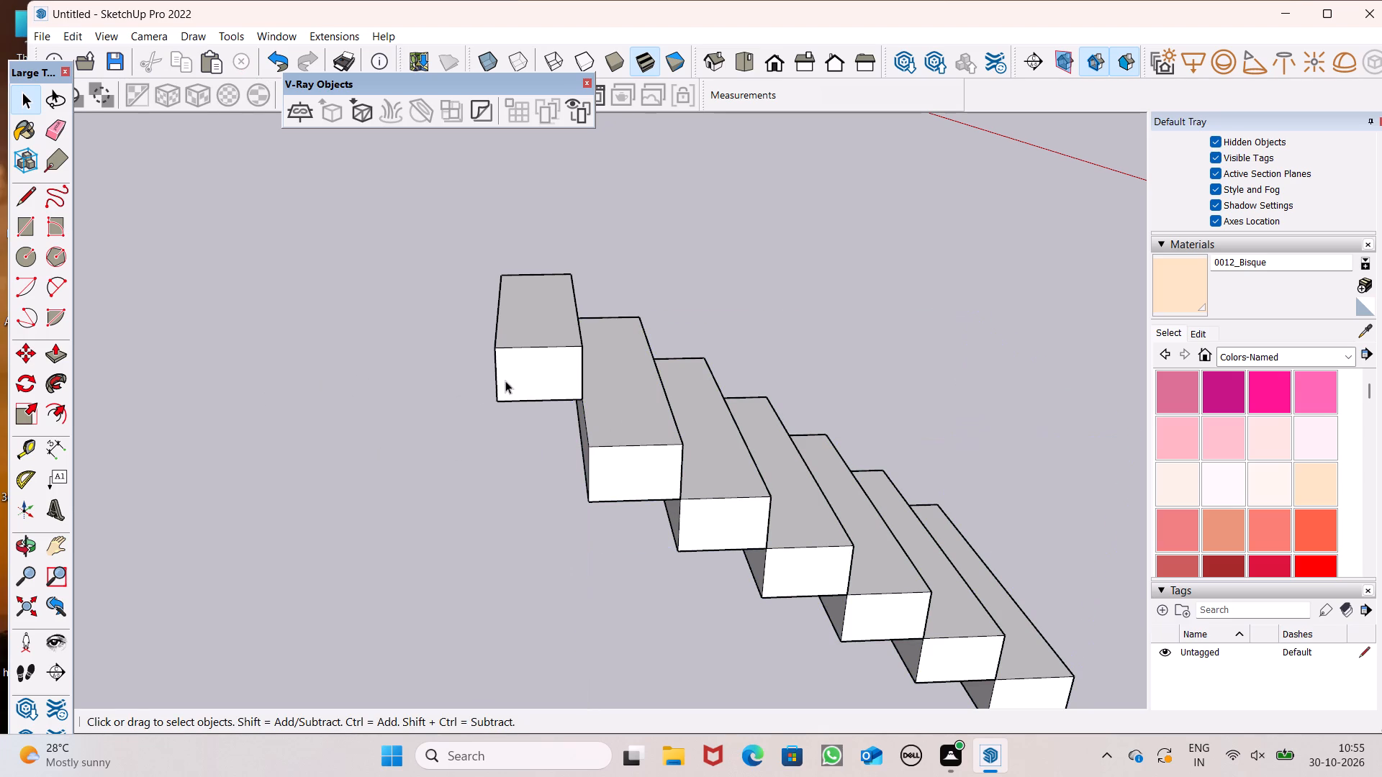
{"action": "left_click", "coordinate": [505, 381]}
{"action": "right_click", "coordinate": [505, 376]}
{"action": "left_click", "coordinate": [586, 129]}
{"action": "left_click", "coordinate": [376, 284]}
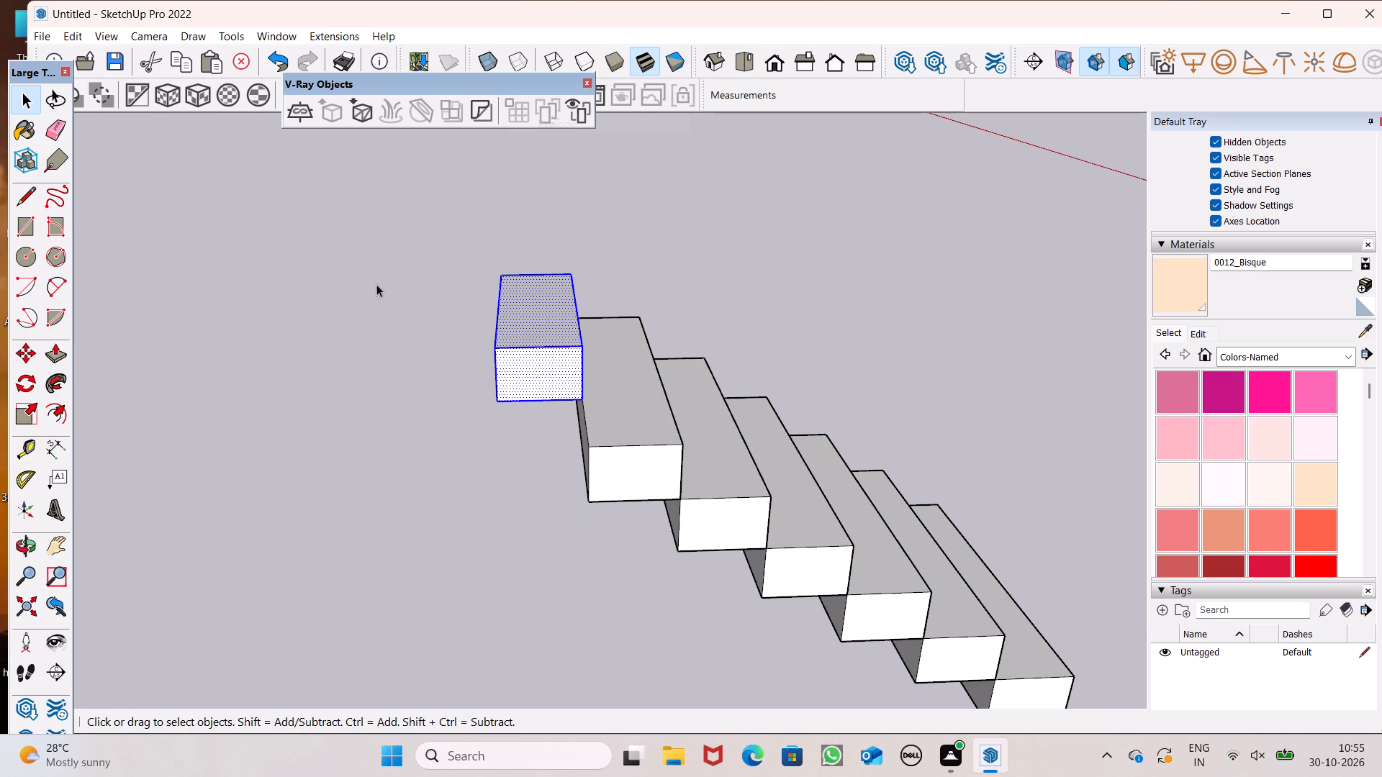
Push/Pull the short block's end face outward until it is flush with the end of the step below.
{"action": "left_click", "coordinate": [66, 350]}
{"action": "left_click_drag", "start_coordinate": [525, 387], "coordinate": [603, 450]}
{"action": "key", "text": "space"}
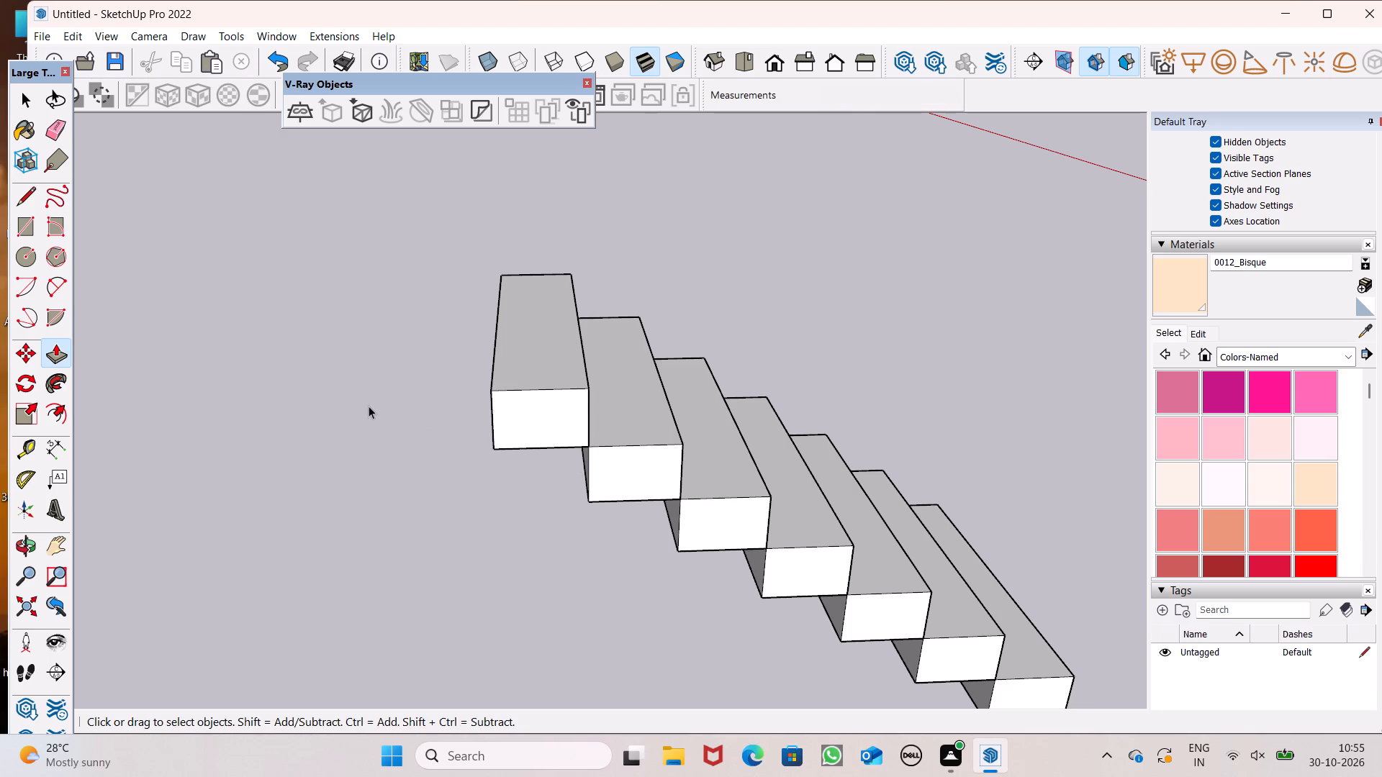
Select all the geometry of the lengthened top step and make it a group.
{"action": "scroll", "coordinate": [369, 406], "scroll_direction": "down", "scroll_amount": 3}
{"action": "middle_click_drag", "start_coordinate": [548, 421], "coordinate": [309, 500]}
{"action": "left_click", "coordinate": [541, 417]}
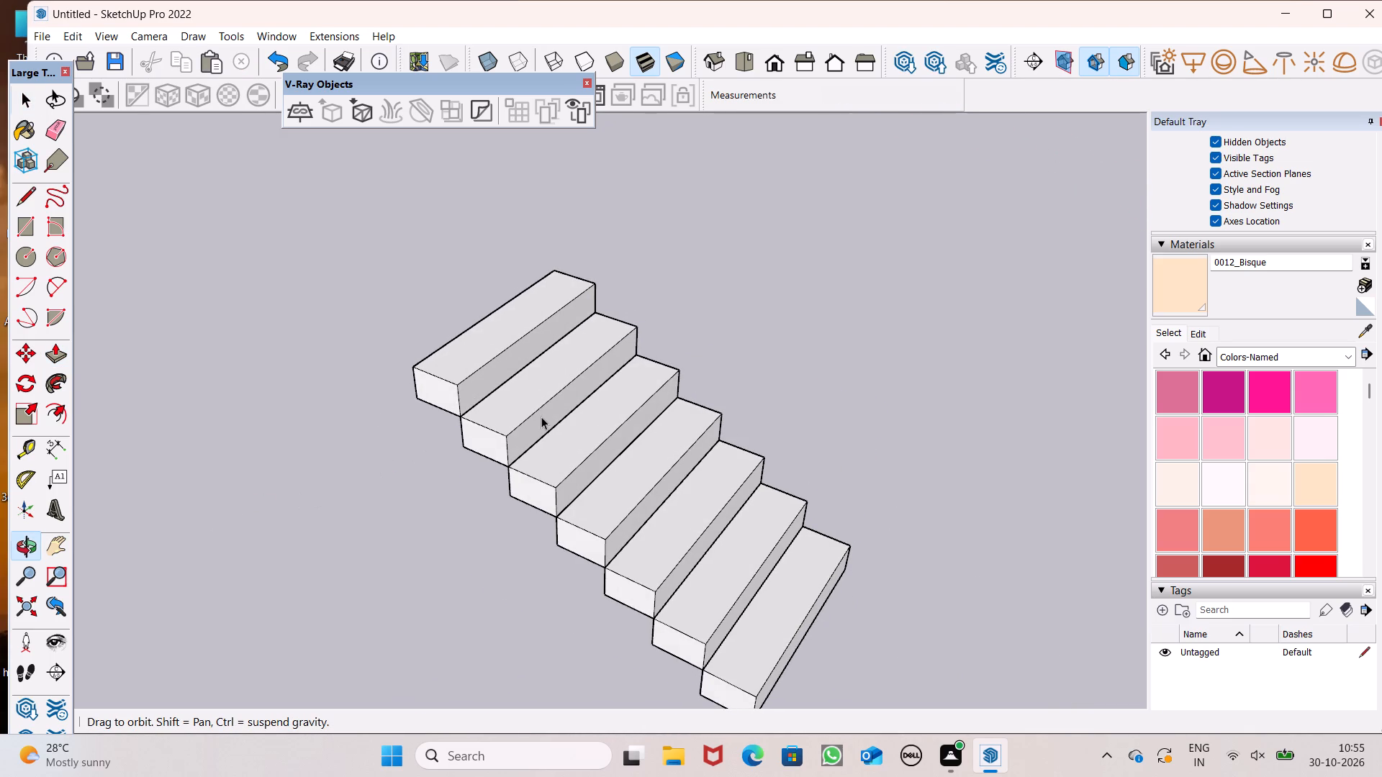
{"action": "left_click", "coordinate": [463, 388]}
{"action": "middle_click_drag", "start_coordinate": [610, 463], "coordinate": [0, 529]}
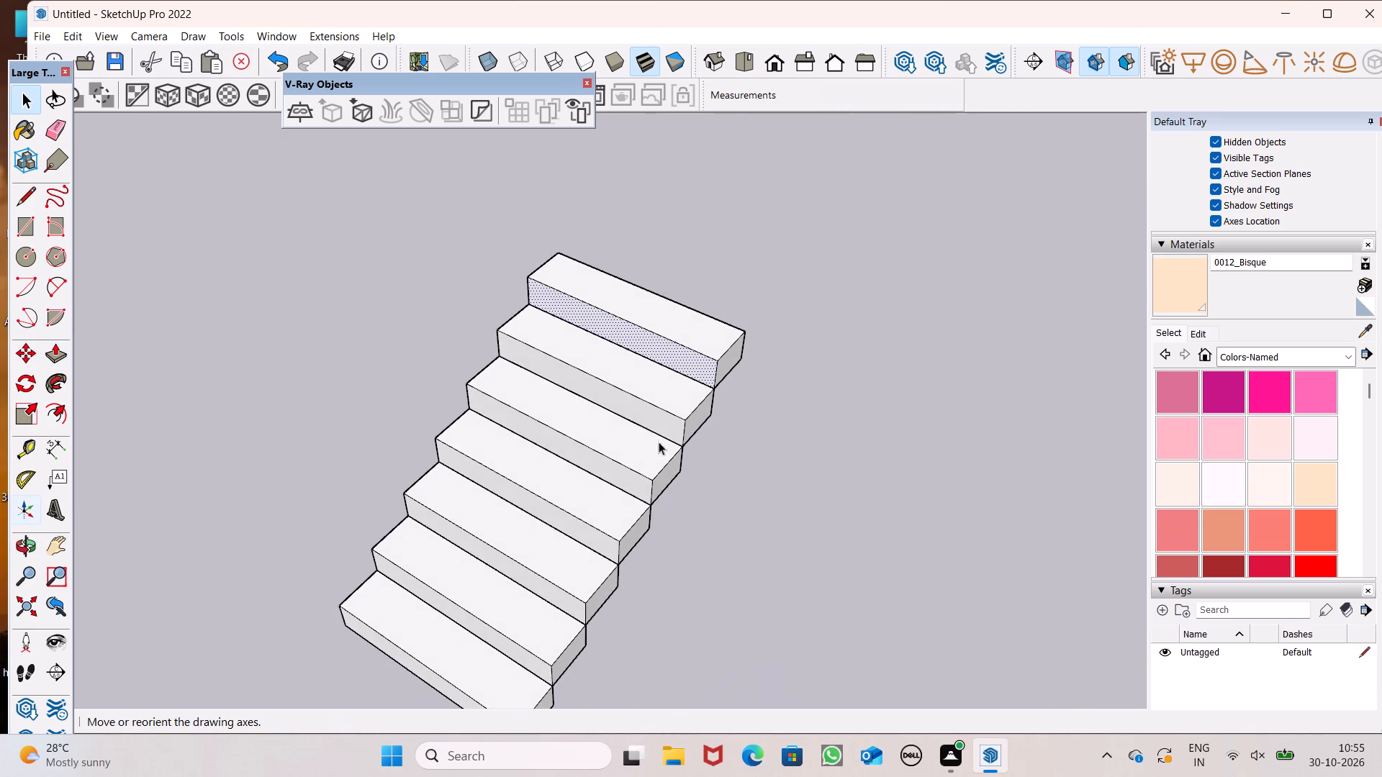
{"action": "scroll", "coordinate": [777, 399], "scroll_direction": "up", "scroll_amount": 7}
{"action": "middle_click_drag", "start_coordinate": [775, 365], "coordinate": [916, 376]}
{"action": "left_click", "coordinate": [819, 395]}
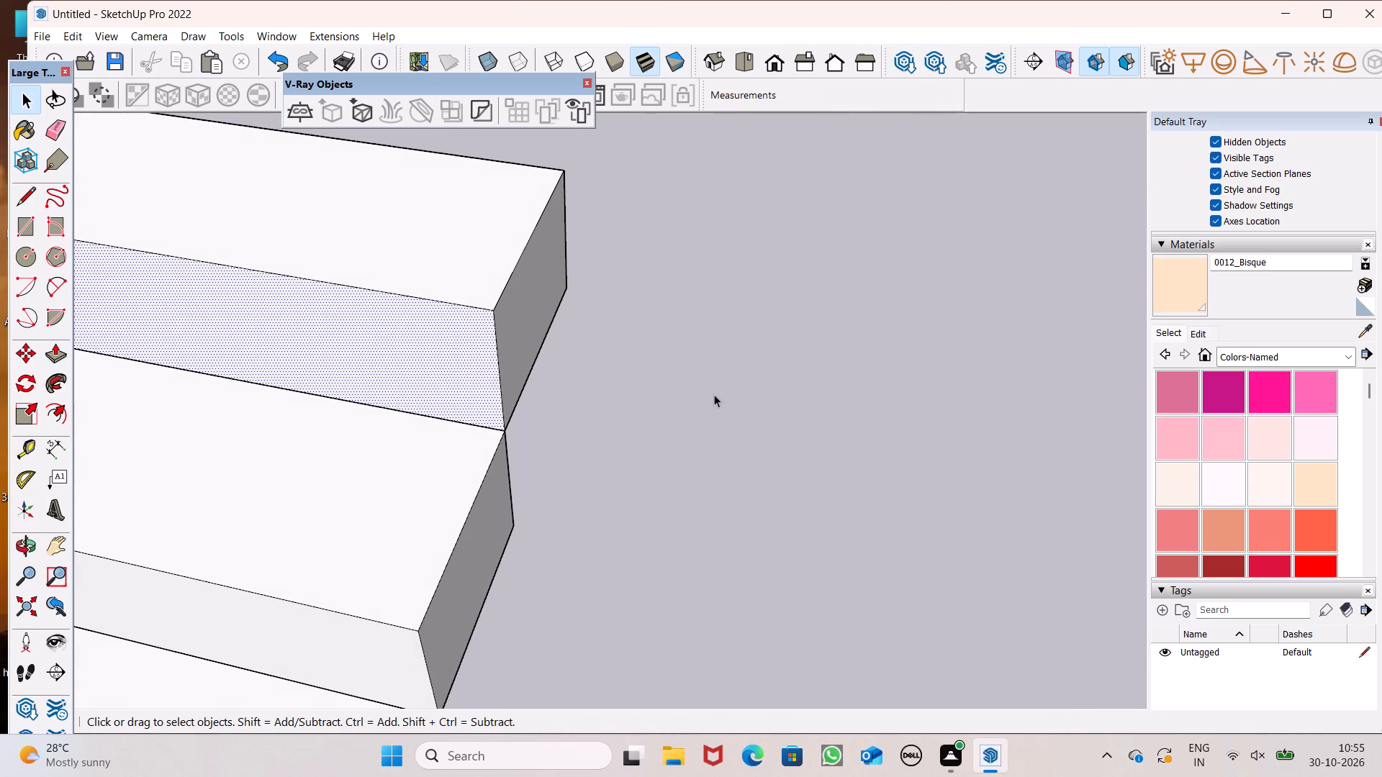
{"action": "triple_click", "coordinate": [456, 342]}
{"action": "double_click", "coordinate": [455, 339]}
{"action": "right_click", "coordinate": [455, 339]}
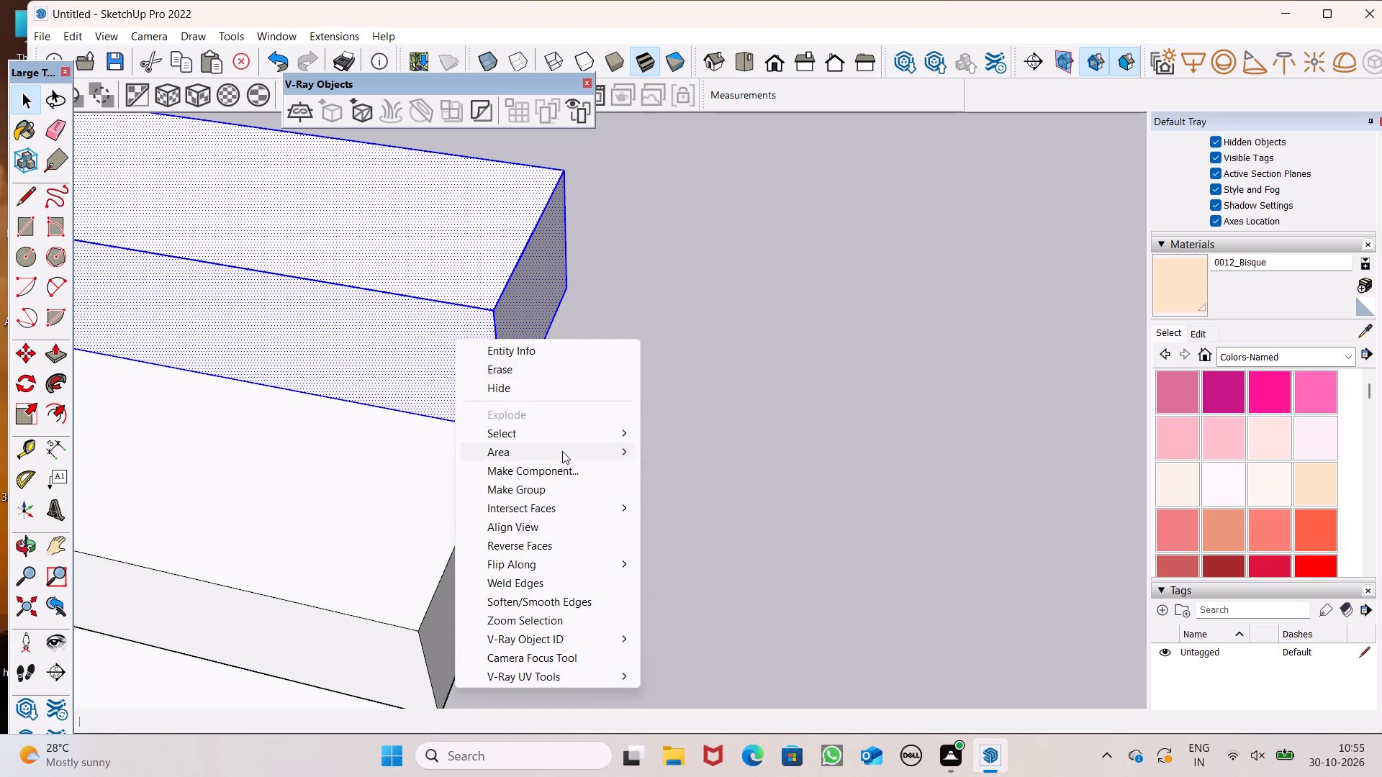
{"action": "left_click", "coordinate": [562, 488]}
Copy the grouped top step from its lower front corner to its upper back corner, adding one more step above.
{"action": "scroll", "coordinate": [518, 443], "scroll_direction": "down", "scroll_amount": 6}
{"action": "middle_click_drag", "start_coordinate": [557, 452], "coordinate": [404, 589]}
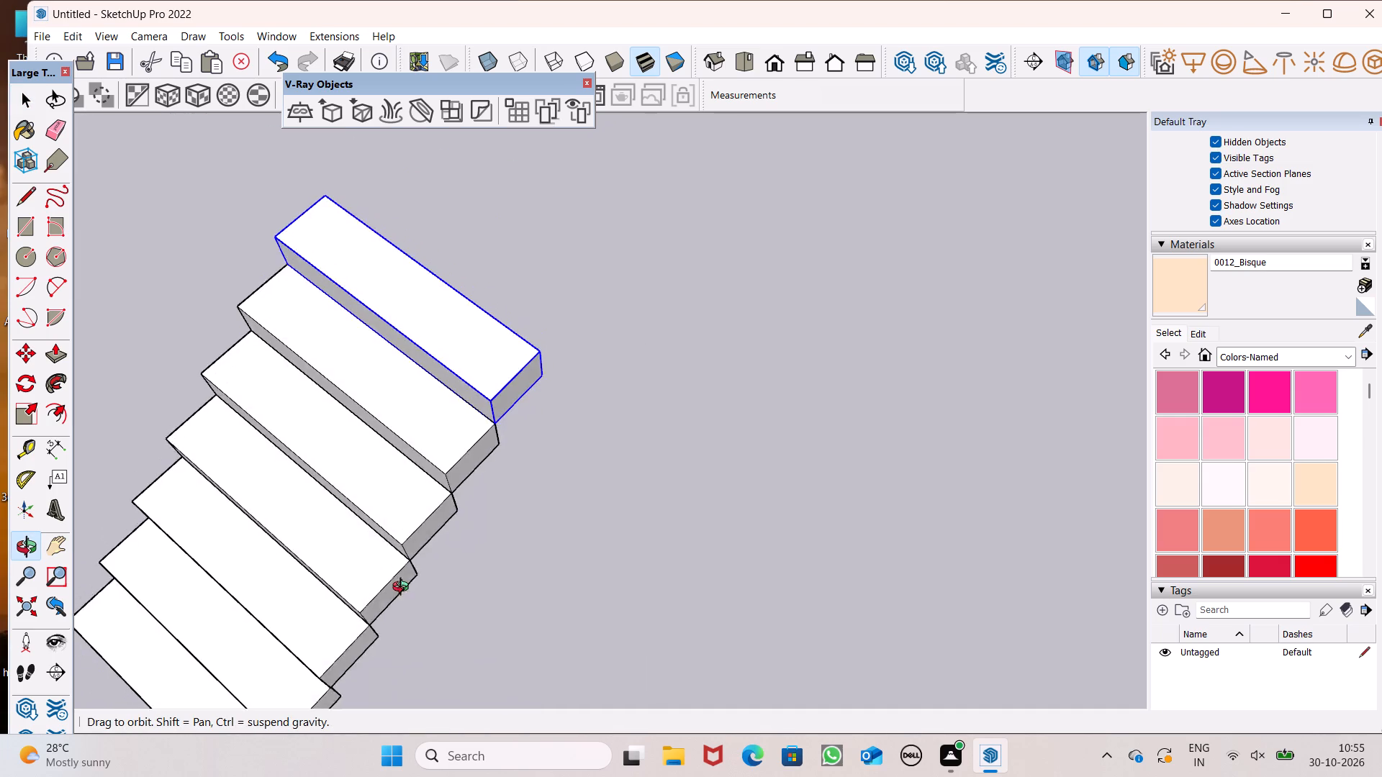
{"action": "middle_click_drag", "start_coordinate": [404, 589], "coordinate": [426, 617]}
{"action": "key", "text": "m"}
{"action": "key", "text": "Return"}
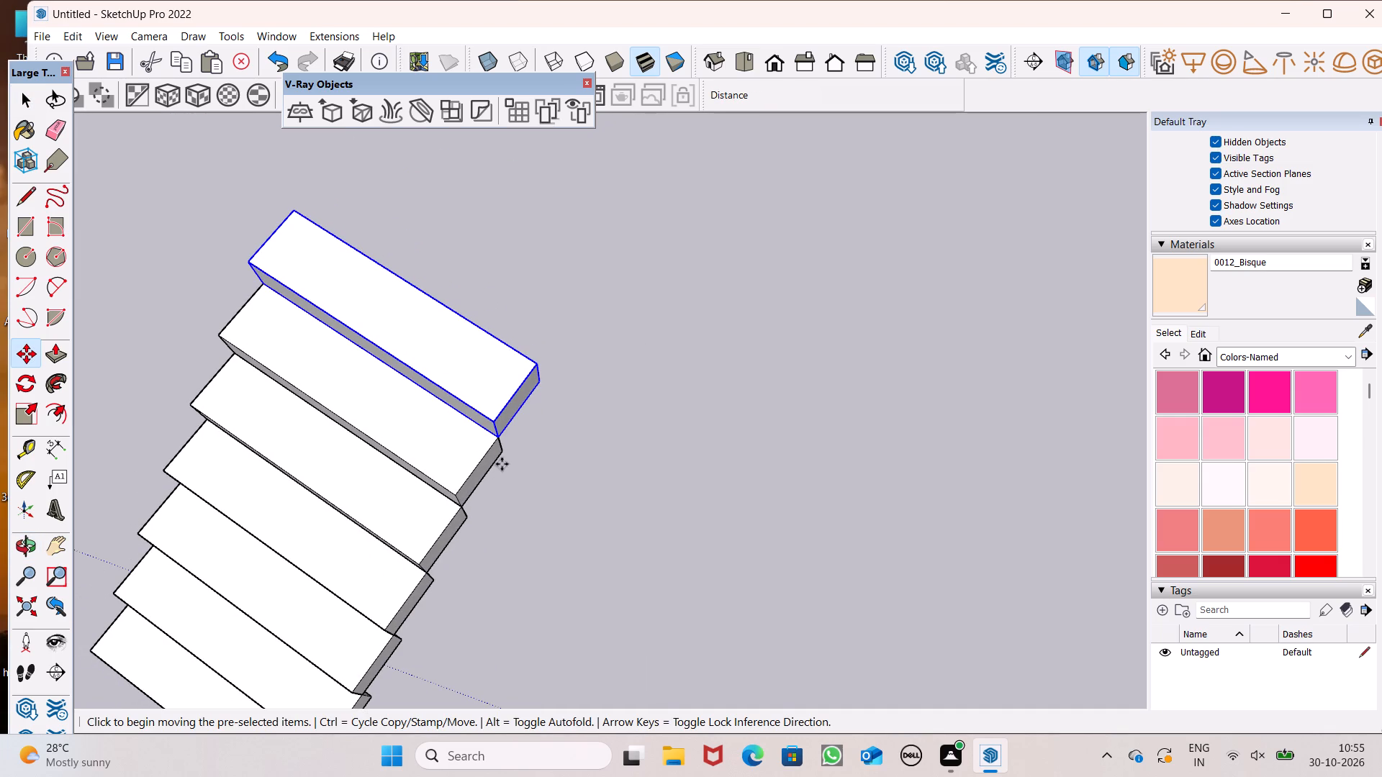
{"action": "left_click_drag", "start_coordinate": [500, 441], "coordinate": [500, 404]}
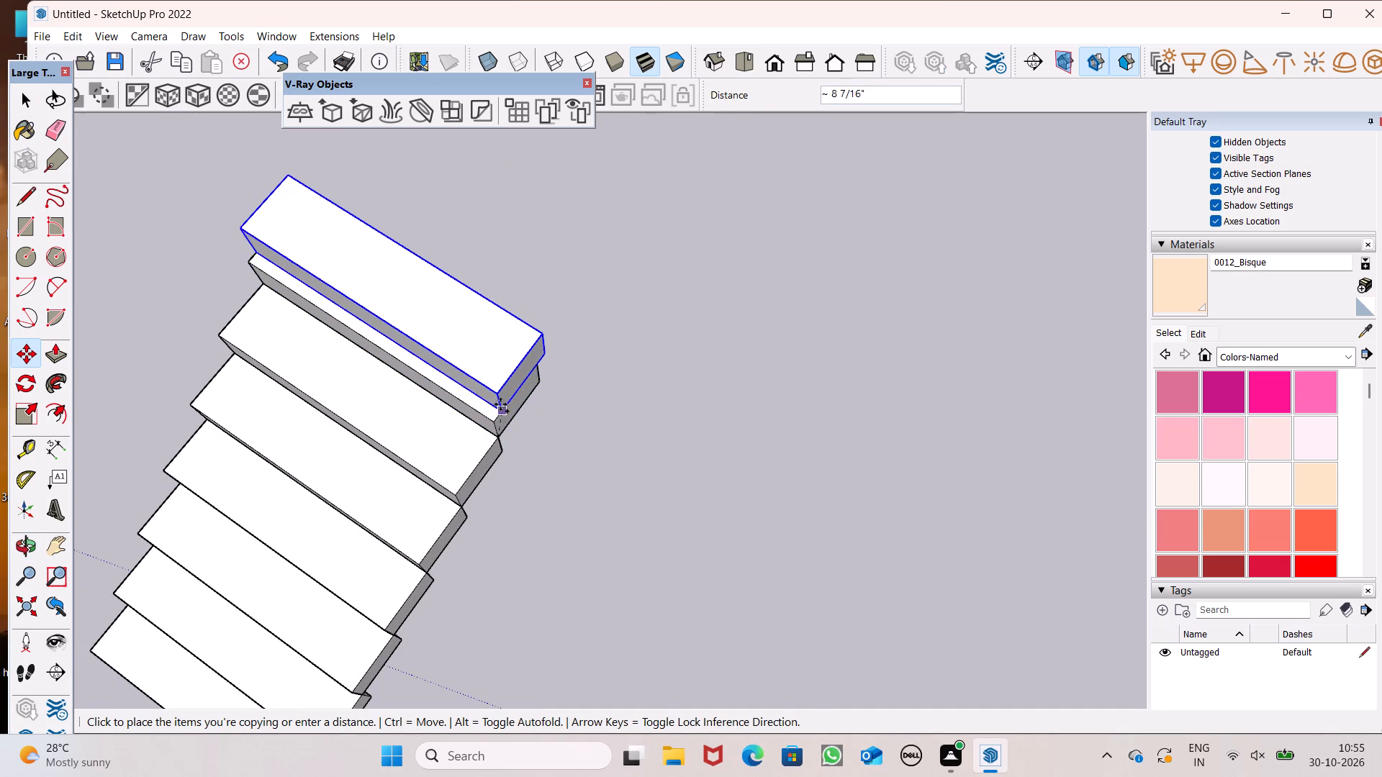
{"action": "left_click_drag", "start_coordinate": [500, 404], "coordinate": [538, 363]}
Repeat the step copy as a *15 array to continue the flight upward.
{"action": "scroll", "coordinate": [483, 432], "scroll_direction": "down", "scroll_amount": 5}
{"action": "middle_click_drag", "start_coordinate": [537, 492], "coordinate": [510, 319]}
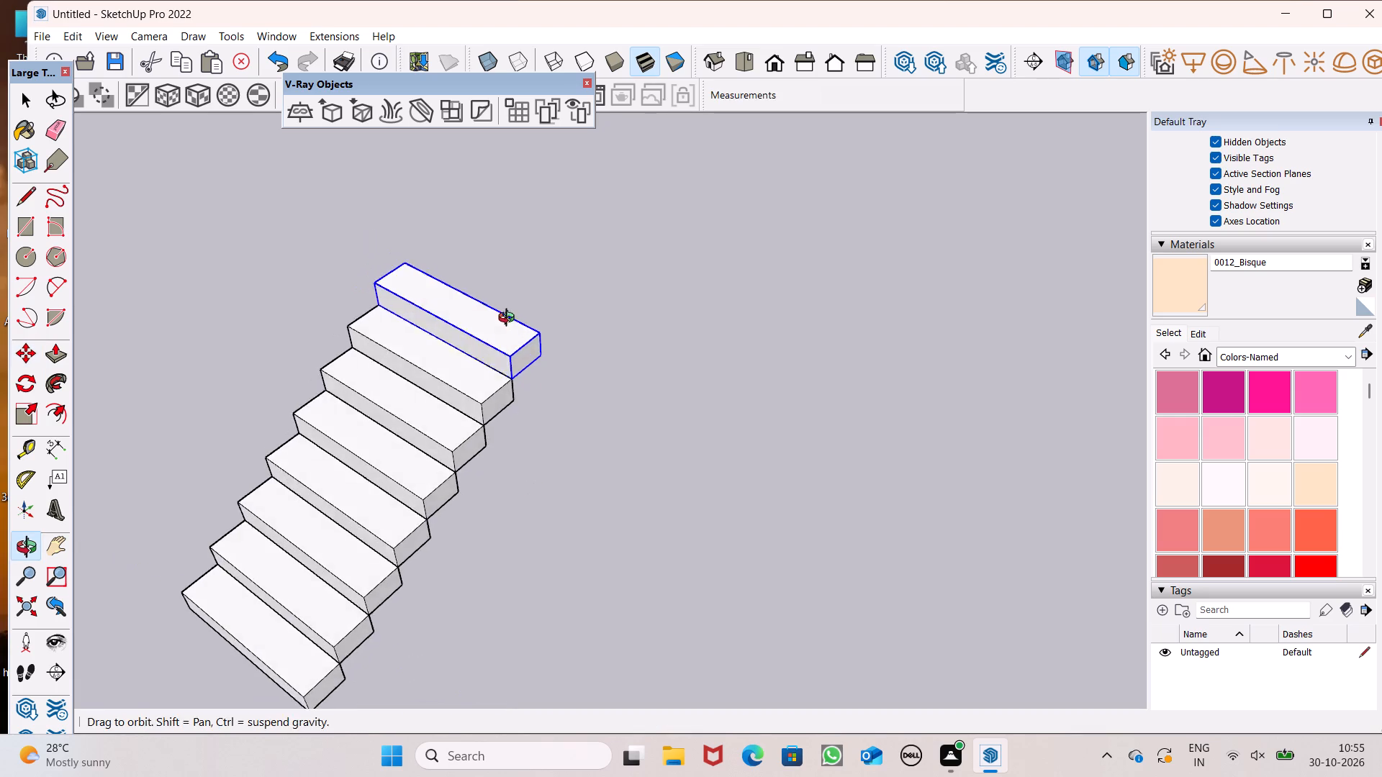
{"action": "middle_click_drag", "start_coordinate": [510, 319], "coordinate": [510, 316]}
{"action": "scroll", "coordinate": [548, 260], "scroll_direction": "up", "scroll_amount": 7}
{"action": "scroll", "coordinate": [584, 337], "scroll_direction": "down", "scroll_amount": 4}
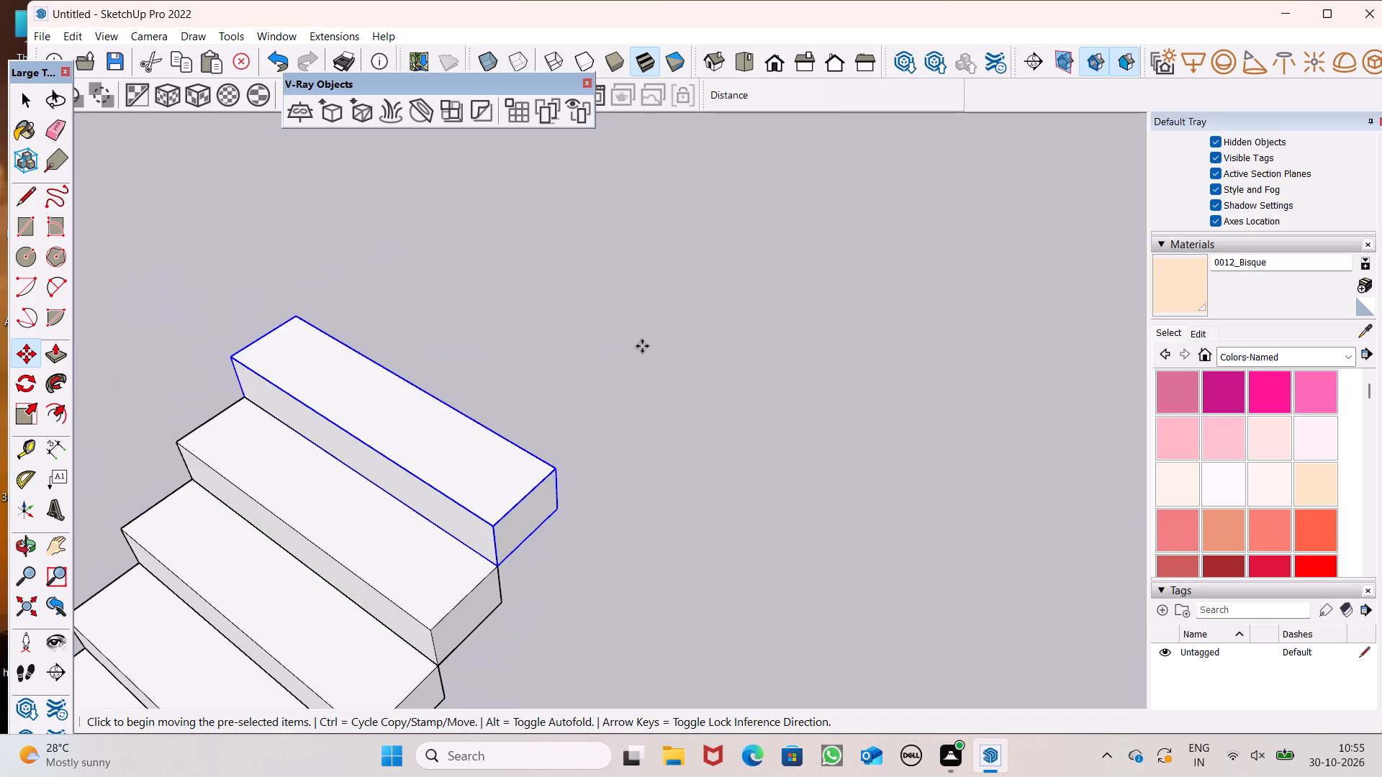
{"action": "key", "text": "shift+asterisk"}
{"action": "key", "text": "1"}
{"action": "key", "text": "5"}
{"action": "key", "text": "Return"}
{"action": "key", "text": "space"}
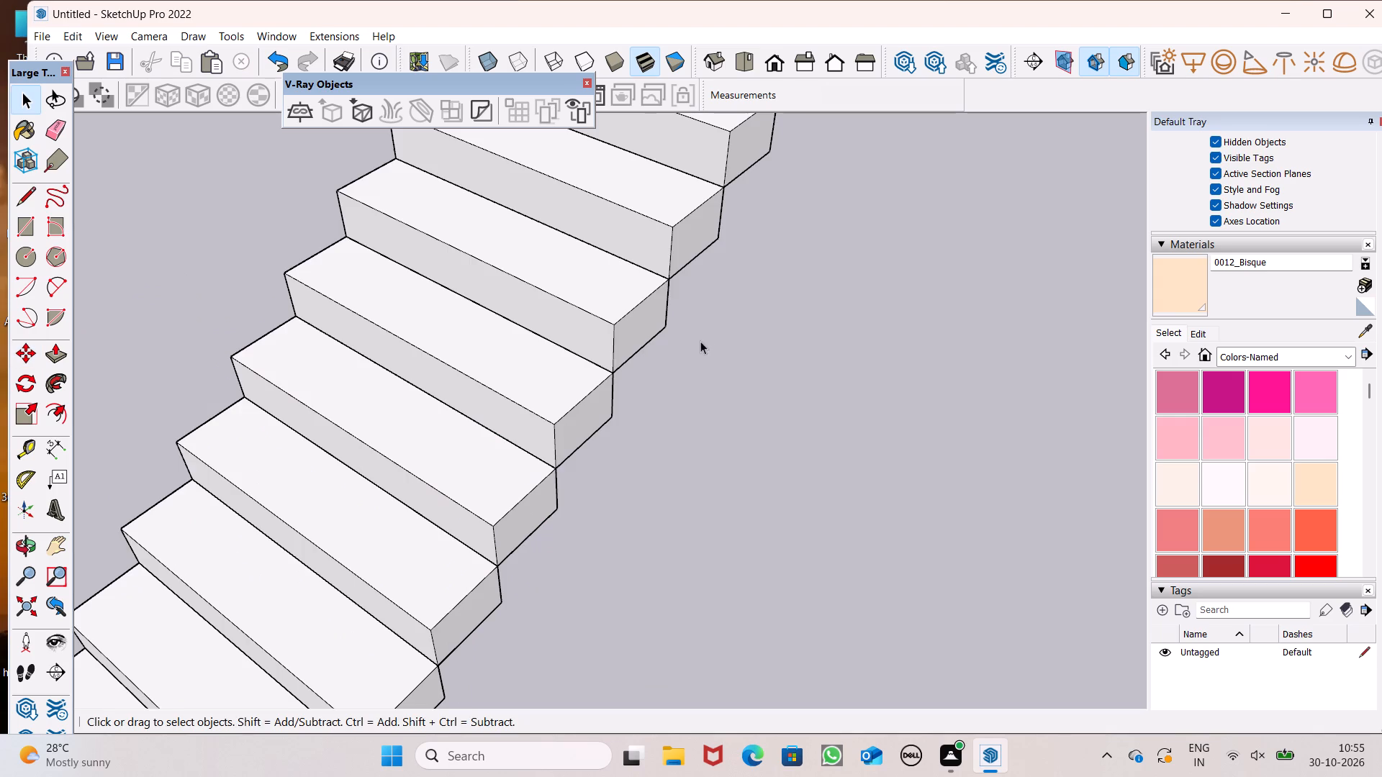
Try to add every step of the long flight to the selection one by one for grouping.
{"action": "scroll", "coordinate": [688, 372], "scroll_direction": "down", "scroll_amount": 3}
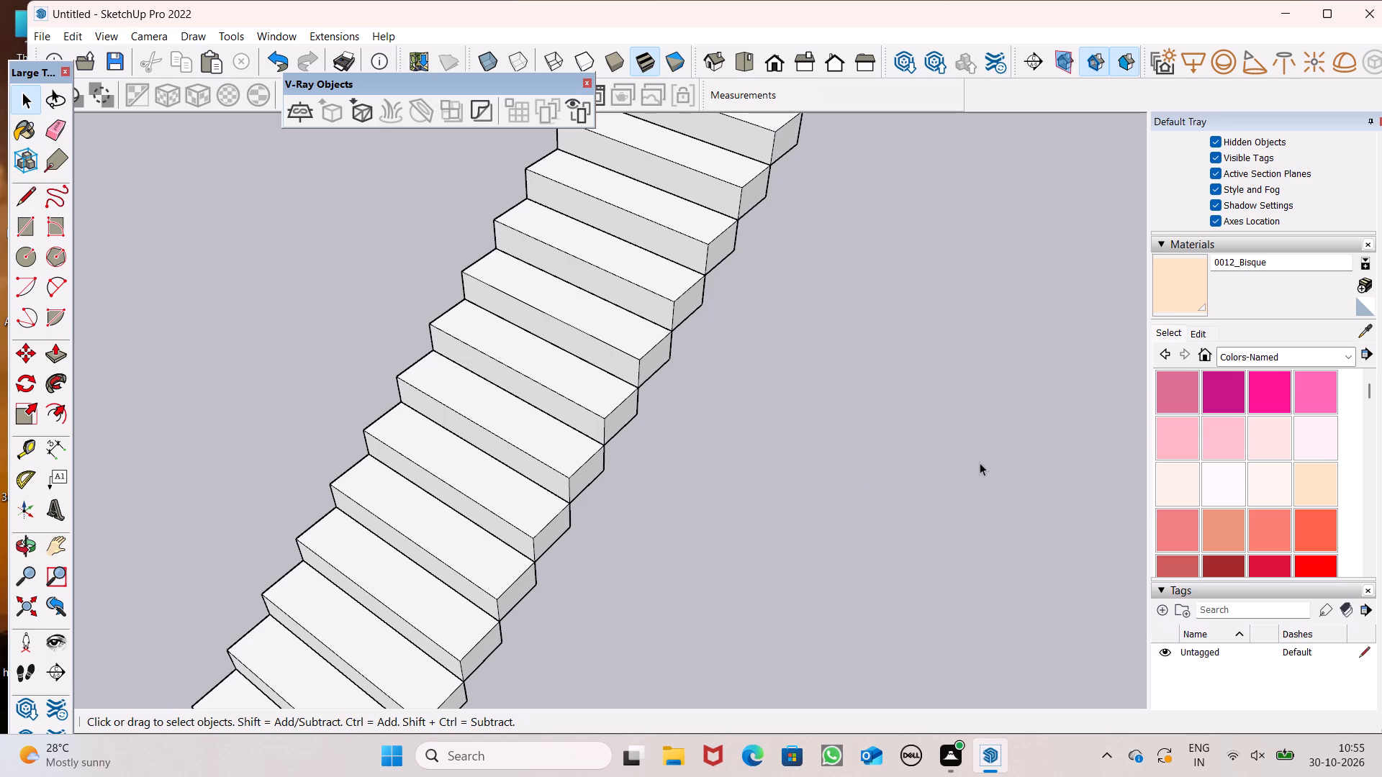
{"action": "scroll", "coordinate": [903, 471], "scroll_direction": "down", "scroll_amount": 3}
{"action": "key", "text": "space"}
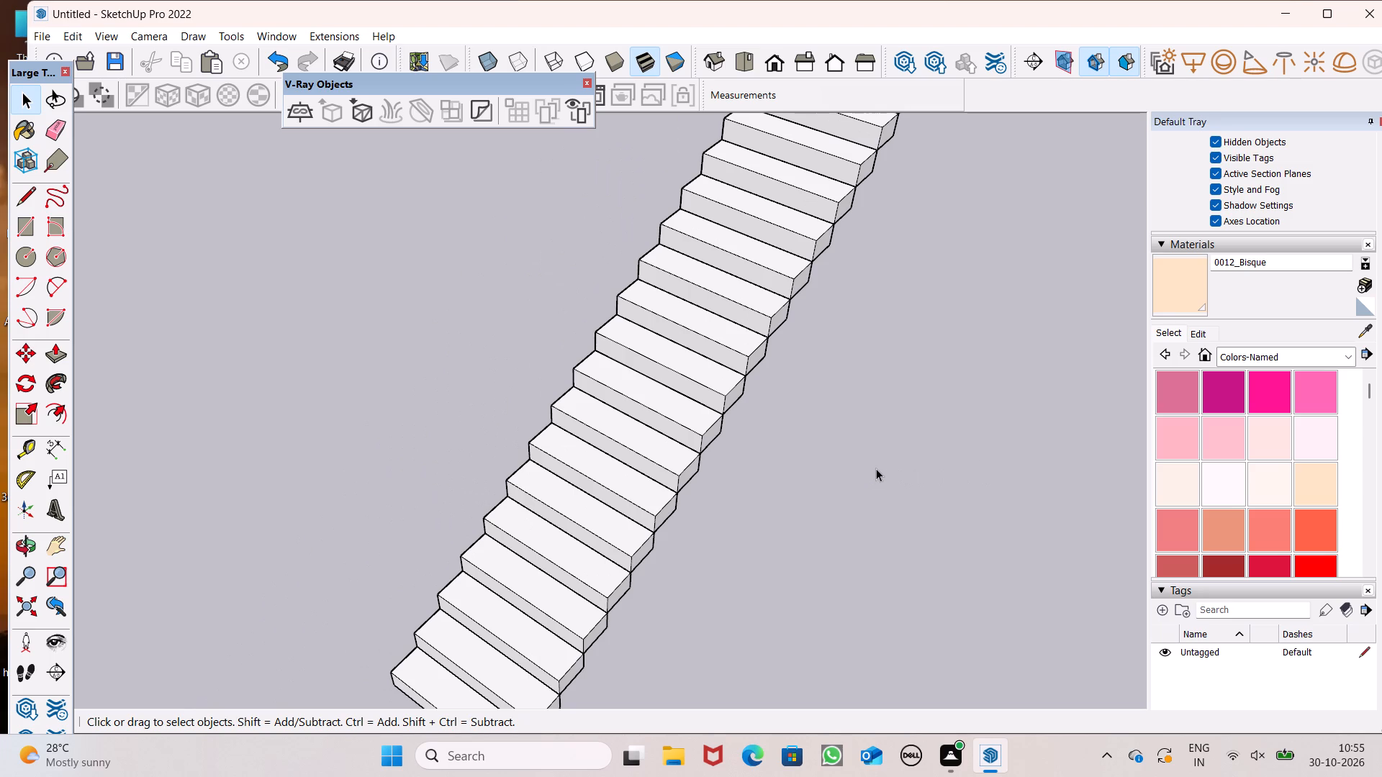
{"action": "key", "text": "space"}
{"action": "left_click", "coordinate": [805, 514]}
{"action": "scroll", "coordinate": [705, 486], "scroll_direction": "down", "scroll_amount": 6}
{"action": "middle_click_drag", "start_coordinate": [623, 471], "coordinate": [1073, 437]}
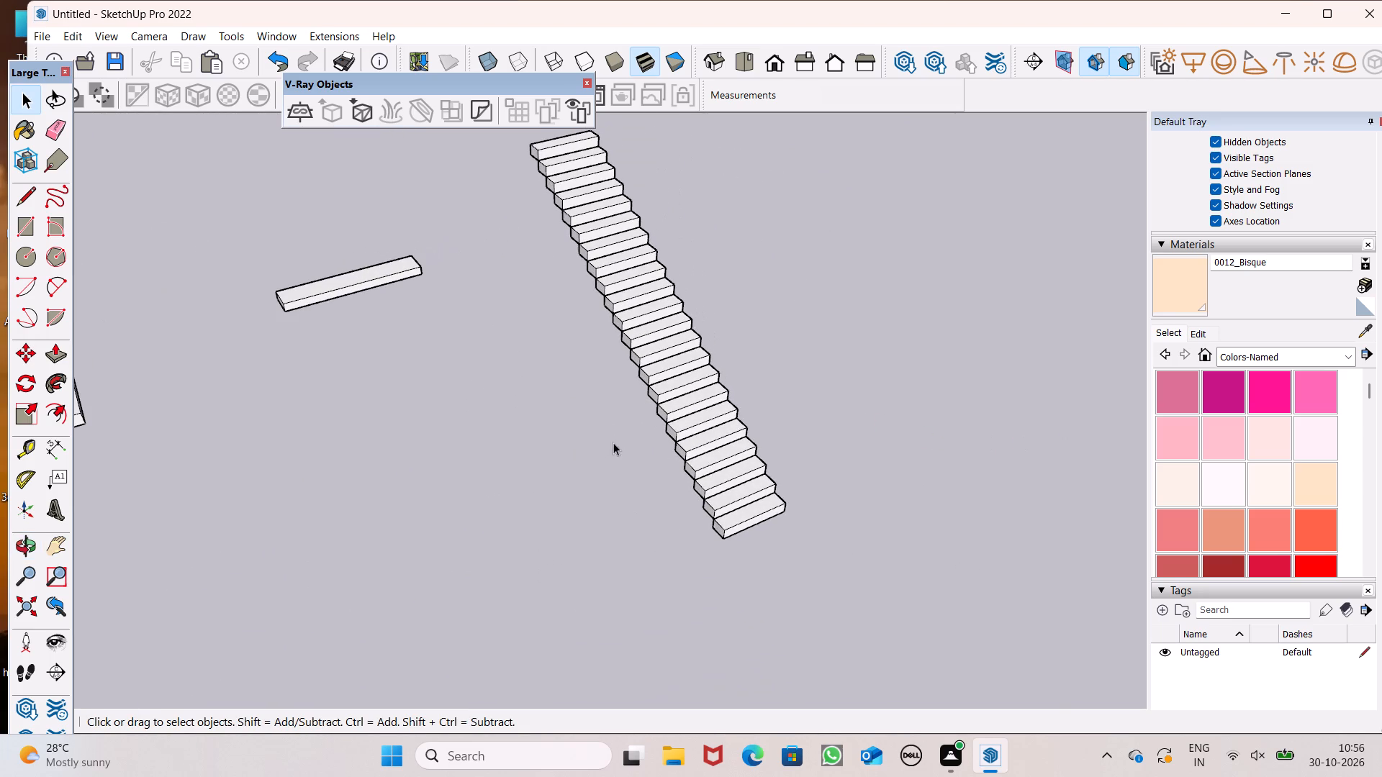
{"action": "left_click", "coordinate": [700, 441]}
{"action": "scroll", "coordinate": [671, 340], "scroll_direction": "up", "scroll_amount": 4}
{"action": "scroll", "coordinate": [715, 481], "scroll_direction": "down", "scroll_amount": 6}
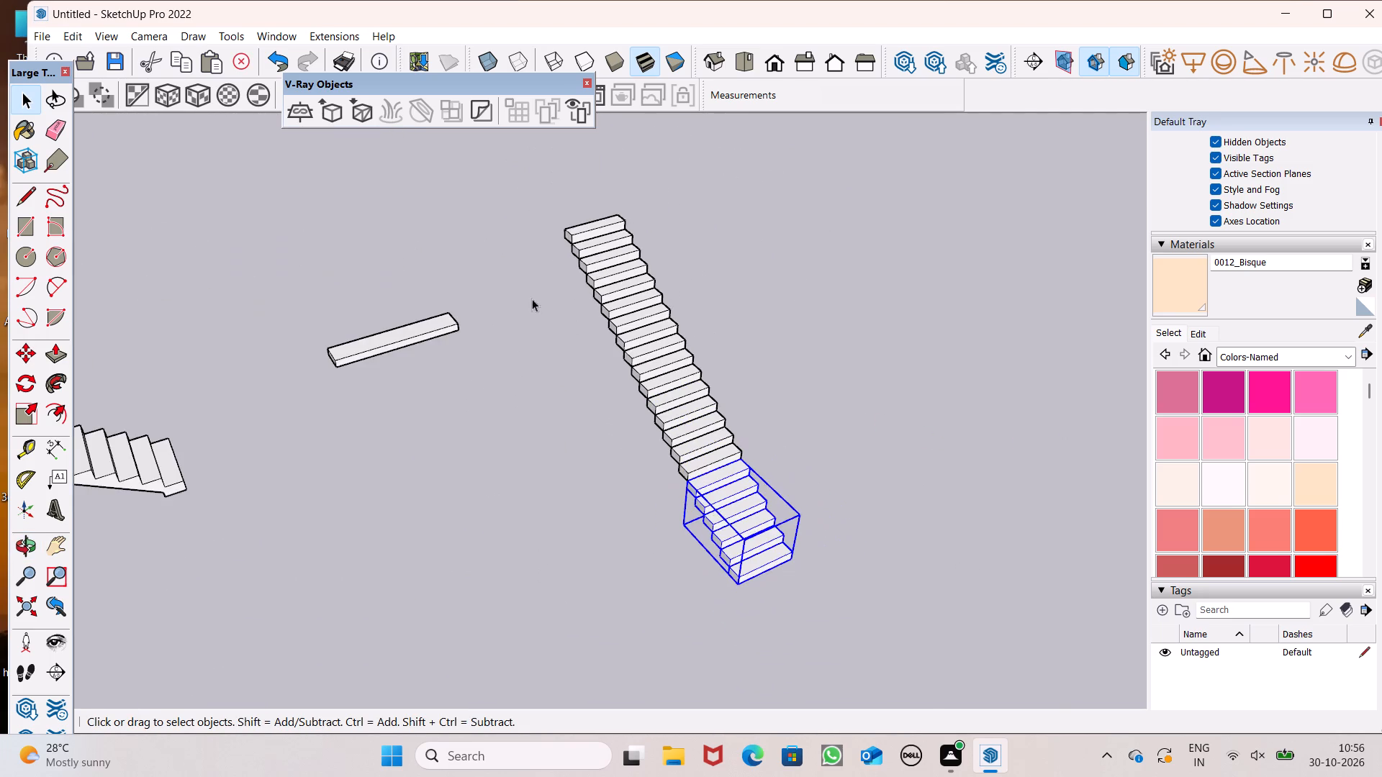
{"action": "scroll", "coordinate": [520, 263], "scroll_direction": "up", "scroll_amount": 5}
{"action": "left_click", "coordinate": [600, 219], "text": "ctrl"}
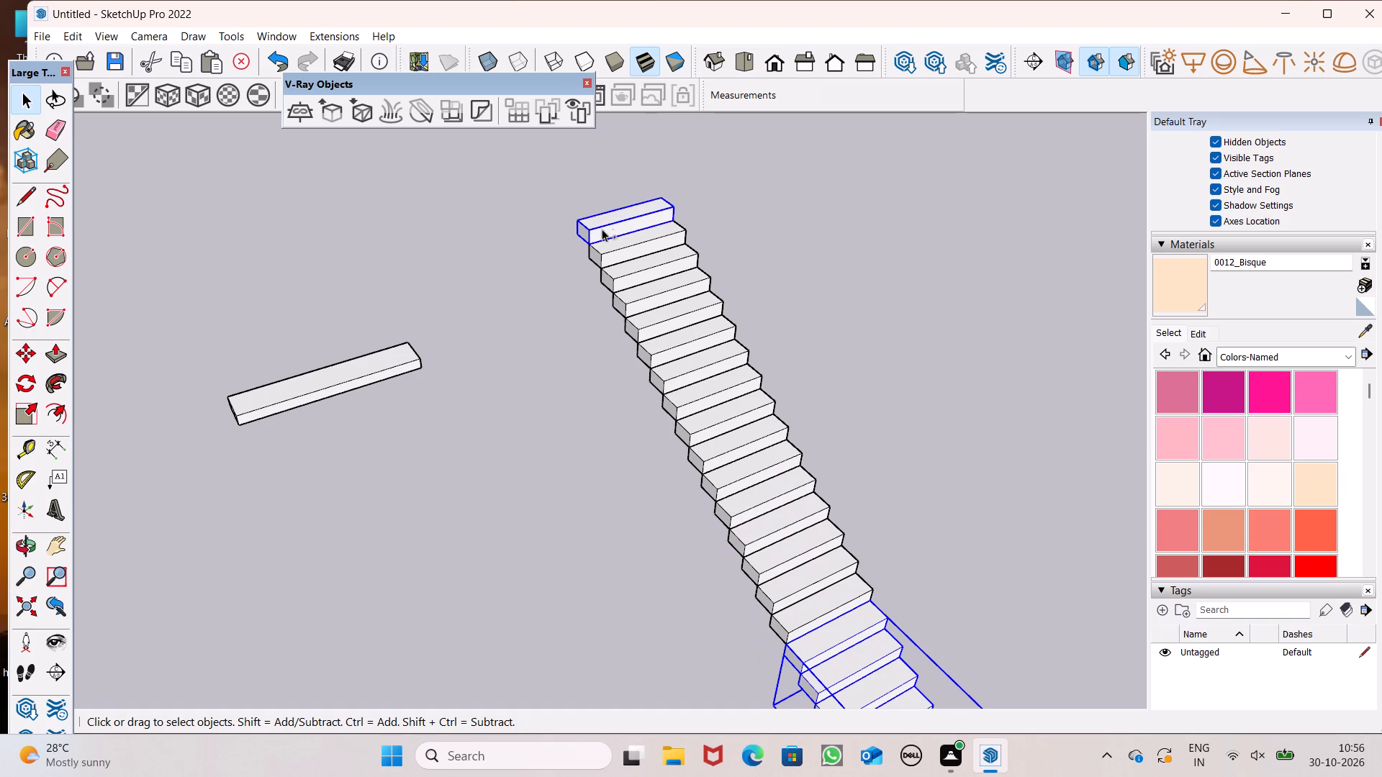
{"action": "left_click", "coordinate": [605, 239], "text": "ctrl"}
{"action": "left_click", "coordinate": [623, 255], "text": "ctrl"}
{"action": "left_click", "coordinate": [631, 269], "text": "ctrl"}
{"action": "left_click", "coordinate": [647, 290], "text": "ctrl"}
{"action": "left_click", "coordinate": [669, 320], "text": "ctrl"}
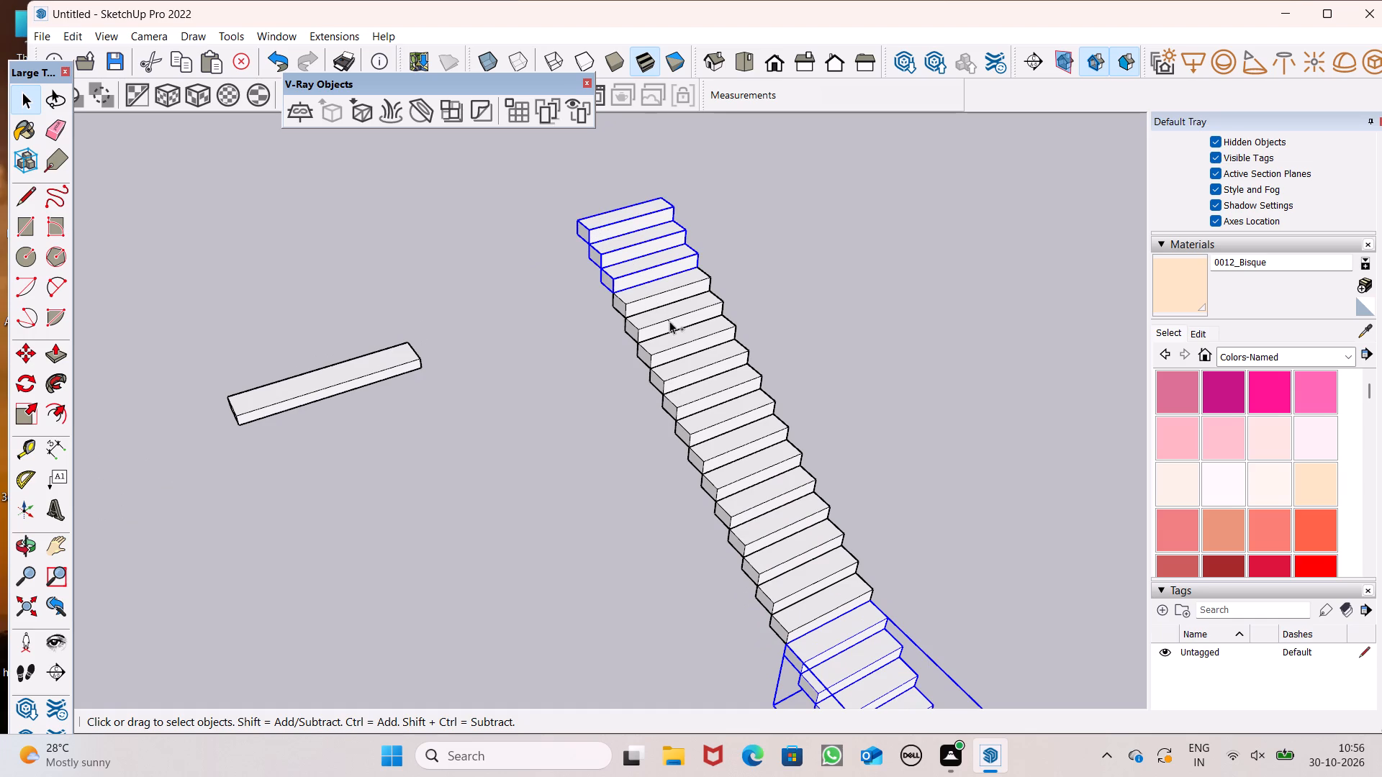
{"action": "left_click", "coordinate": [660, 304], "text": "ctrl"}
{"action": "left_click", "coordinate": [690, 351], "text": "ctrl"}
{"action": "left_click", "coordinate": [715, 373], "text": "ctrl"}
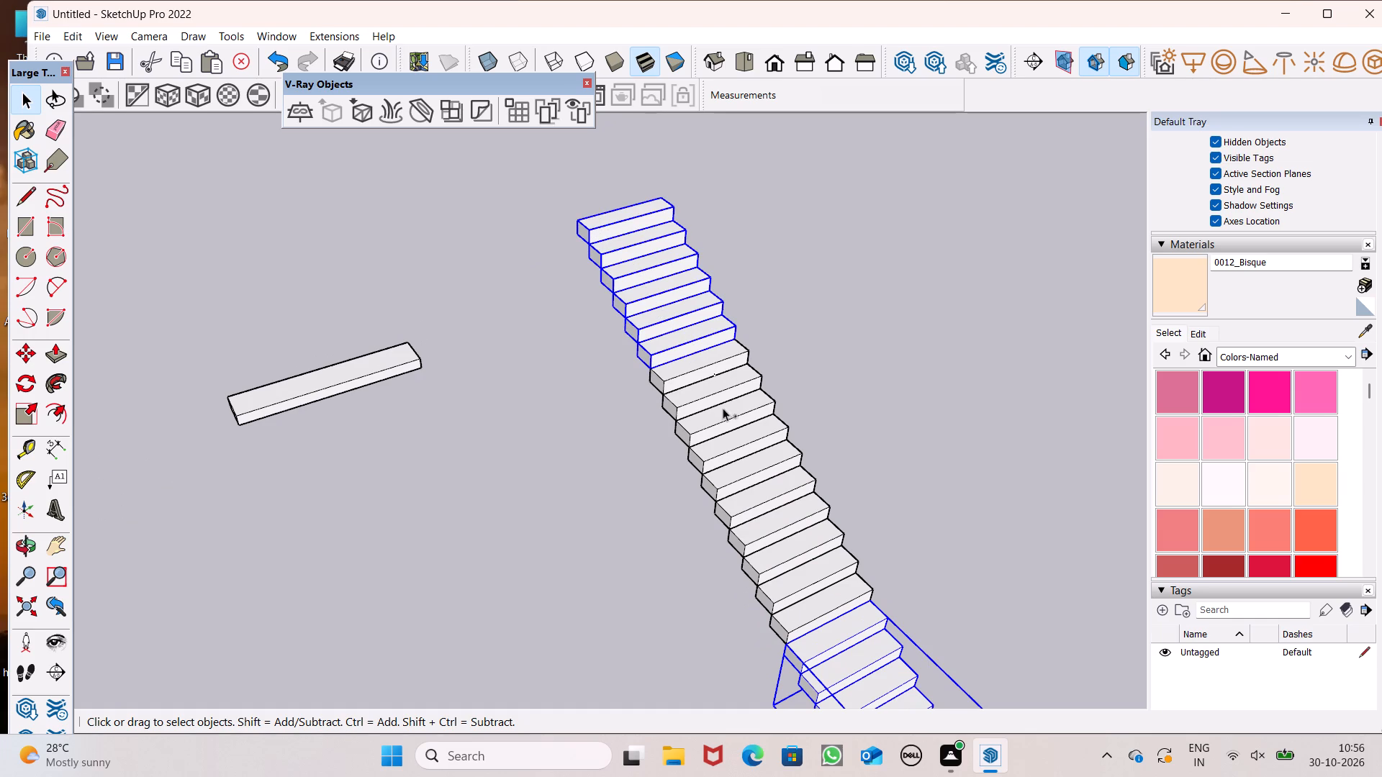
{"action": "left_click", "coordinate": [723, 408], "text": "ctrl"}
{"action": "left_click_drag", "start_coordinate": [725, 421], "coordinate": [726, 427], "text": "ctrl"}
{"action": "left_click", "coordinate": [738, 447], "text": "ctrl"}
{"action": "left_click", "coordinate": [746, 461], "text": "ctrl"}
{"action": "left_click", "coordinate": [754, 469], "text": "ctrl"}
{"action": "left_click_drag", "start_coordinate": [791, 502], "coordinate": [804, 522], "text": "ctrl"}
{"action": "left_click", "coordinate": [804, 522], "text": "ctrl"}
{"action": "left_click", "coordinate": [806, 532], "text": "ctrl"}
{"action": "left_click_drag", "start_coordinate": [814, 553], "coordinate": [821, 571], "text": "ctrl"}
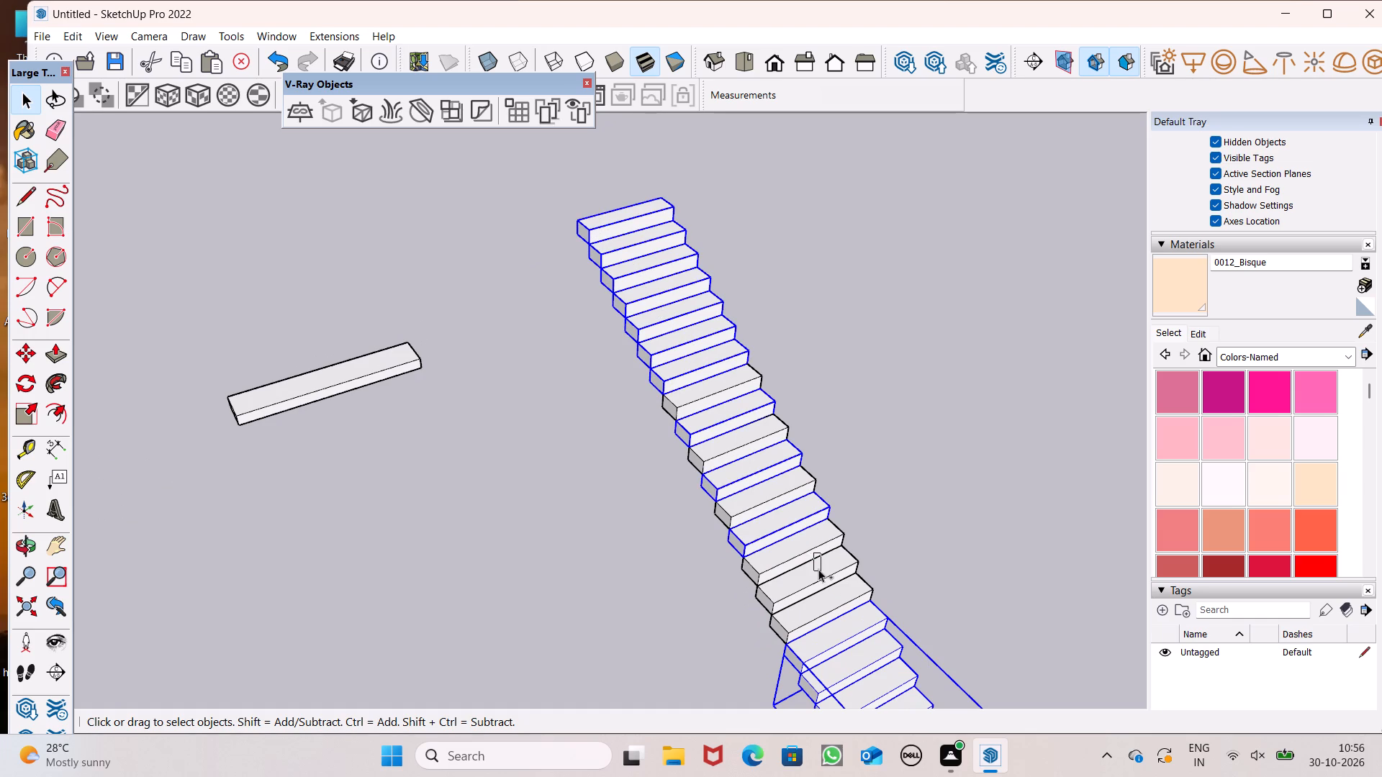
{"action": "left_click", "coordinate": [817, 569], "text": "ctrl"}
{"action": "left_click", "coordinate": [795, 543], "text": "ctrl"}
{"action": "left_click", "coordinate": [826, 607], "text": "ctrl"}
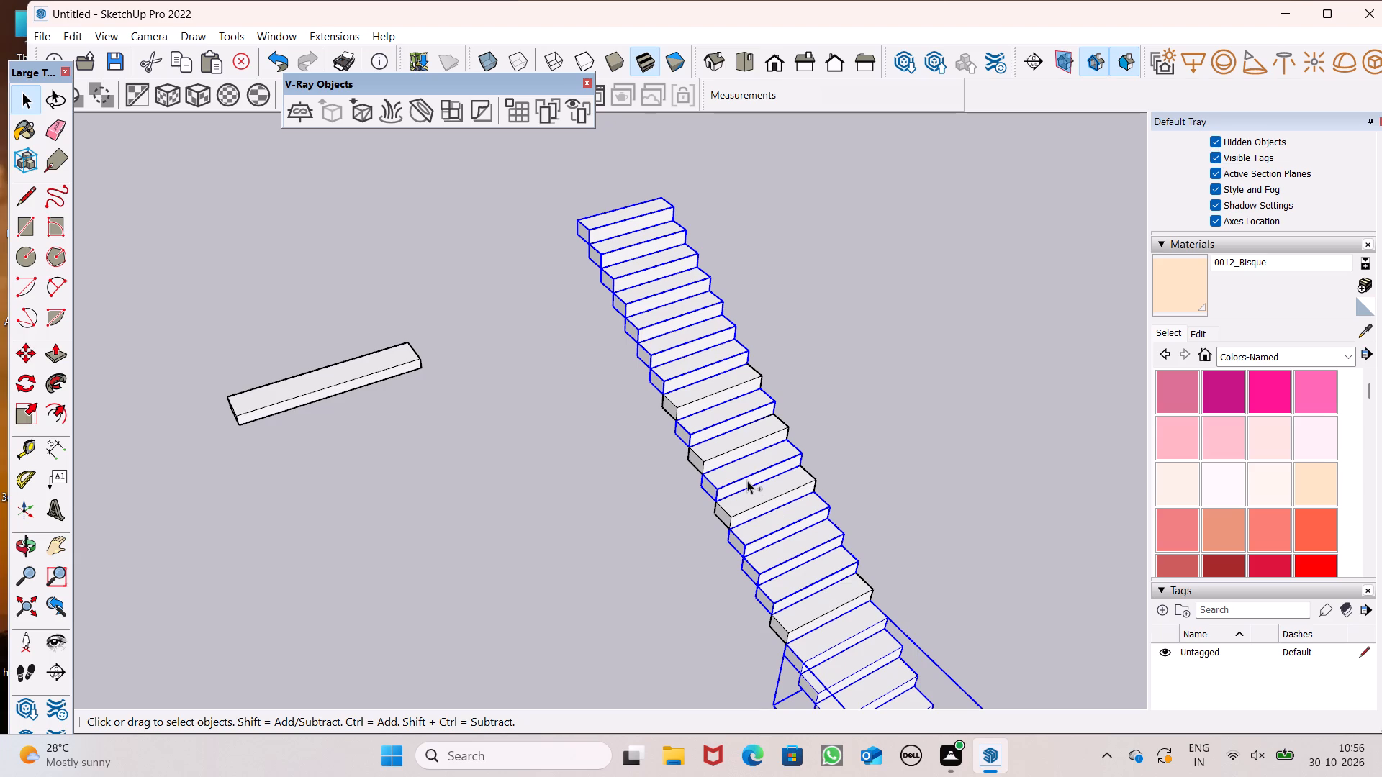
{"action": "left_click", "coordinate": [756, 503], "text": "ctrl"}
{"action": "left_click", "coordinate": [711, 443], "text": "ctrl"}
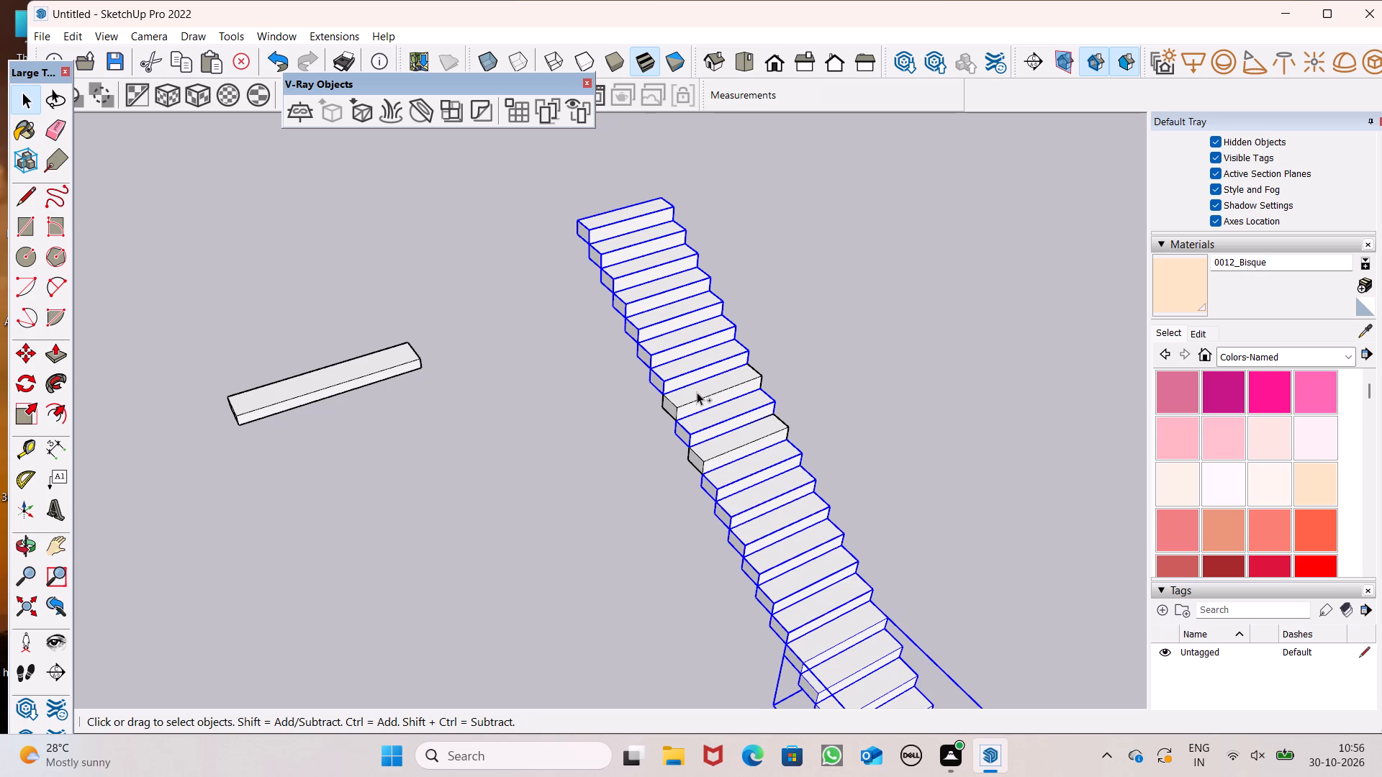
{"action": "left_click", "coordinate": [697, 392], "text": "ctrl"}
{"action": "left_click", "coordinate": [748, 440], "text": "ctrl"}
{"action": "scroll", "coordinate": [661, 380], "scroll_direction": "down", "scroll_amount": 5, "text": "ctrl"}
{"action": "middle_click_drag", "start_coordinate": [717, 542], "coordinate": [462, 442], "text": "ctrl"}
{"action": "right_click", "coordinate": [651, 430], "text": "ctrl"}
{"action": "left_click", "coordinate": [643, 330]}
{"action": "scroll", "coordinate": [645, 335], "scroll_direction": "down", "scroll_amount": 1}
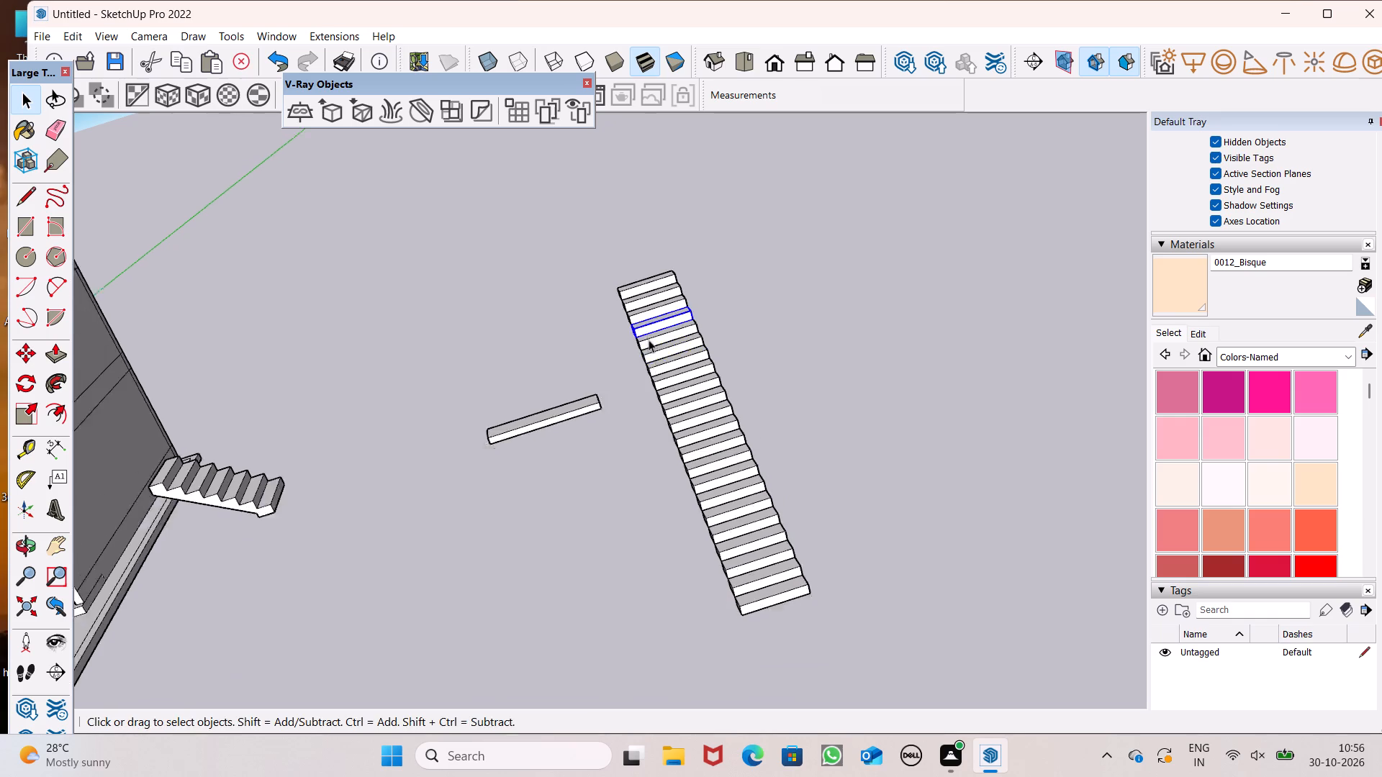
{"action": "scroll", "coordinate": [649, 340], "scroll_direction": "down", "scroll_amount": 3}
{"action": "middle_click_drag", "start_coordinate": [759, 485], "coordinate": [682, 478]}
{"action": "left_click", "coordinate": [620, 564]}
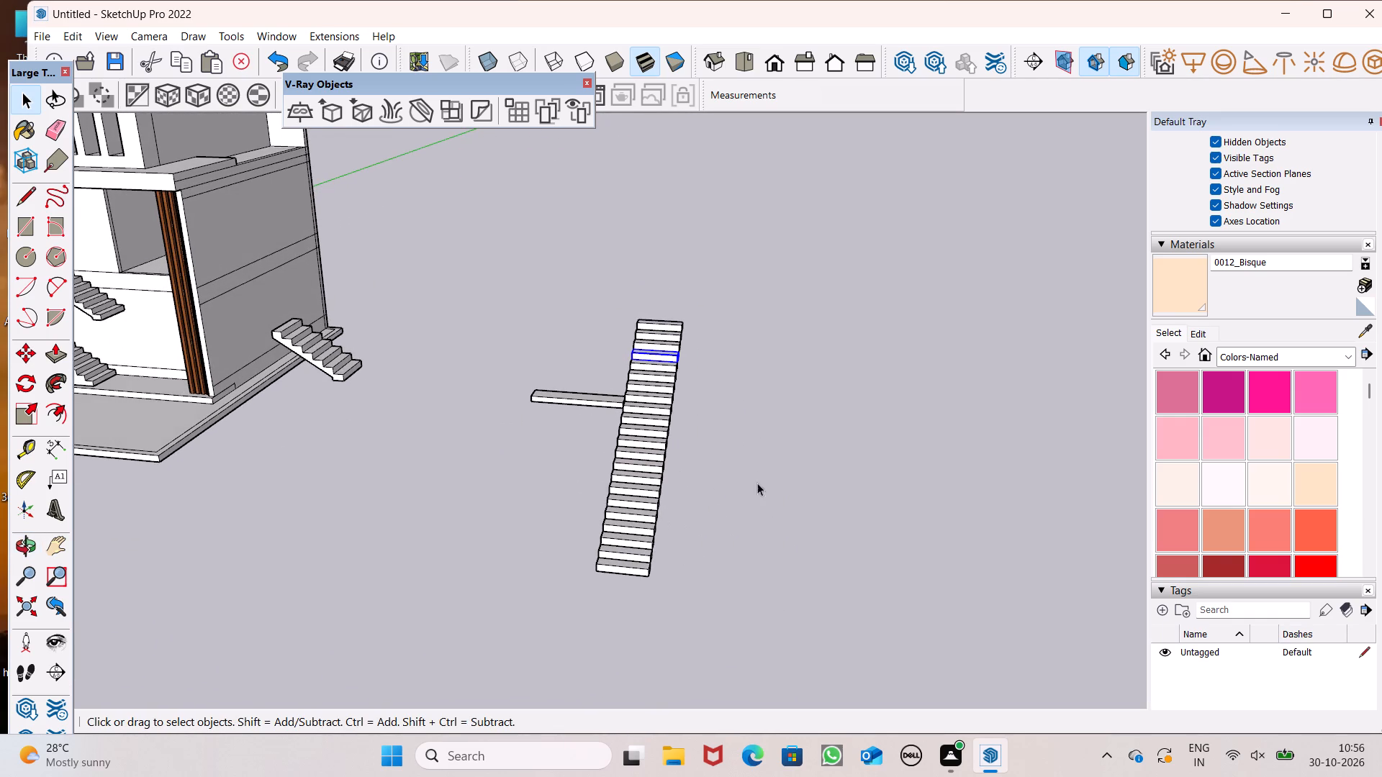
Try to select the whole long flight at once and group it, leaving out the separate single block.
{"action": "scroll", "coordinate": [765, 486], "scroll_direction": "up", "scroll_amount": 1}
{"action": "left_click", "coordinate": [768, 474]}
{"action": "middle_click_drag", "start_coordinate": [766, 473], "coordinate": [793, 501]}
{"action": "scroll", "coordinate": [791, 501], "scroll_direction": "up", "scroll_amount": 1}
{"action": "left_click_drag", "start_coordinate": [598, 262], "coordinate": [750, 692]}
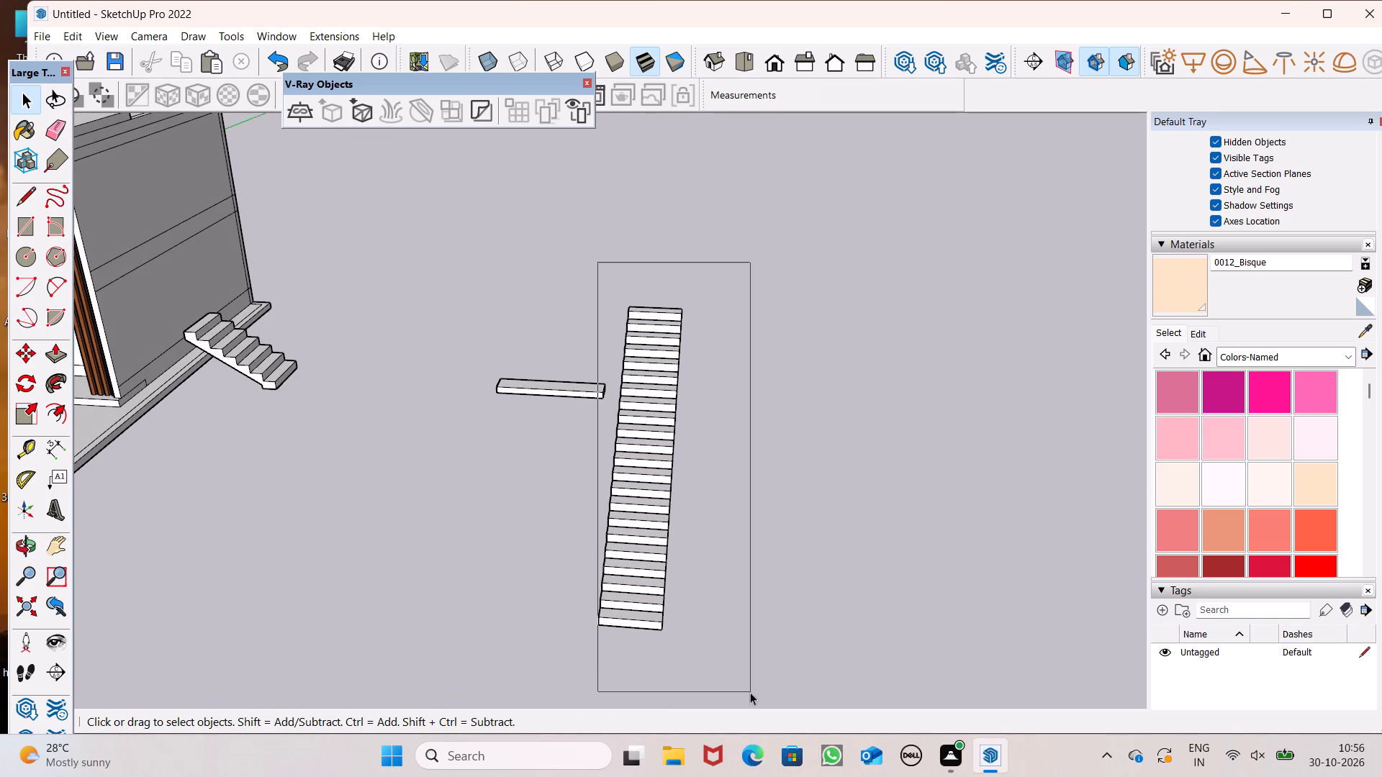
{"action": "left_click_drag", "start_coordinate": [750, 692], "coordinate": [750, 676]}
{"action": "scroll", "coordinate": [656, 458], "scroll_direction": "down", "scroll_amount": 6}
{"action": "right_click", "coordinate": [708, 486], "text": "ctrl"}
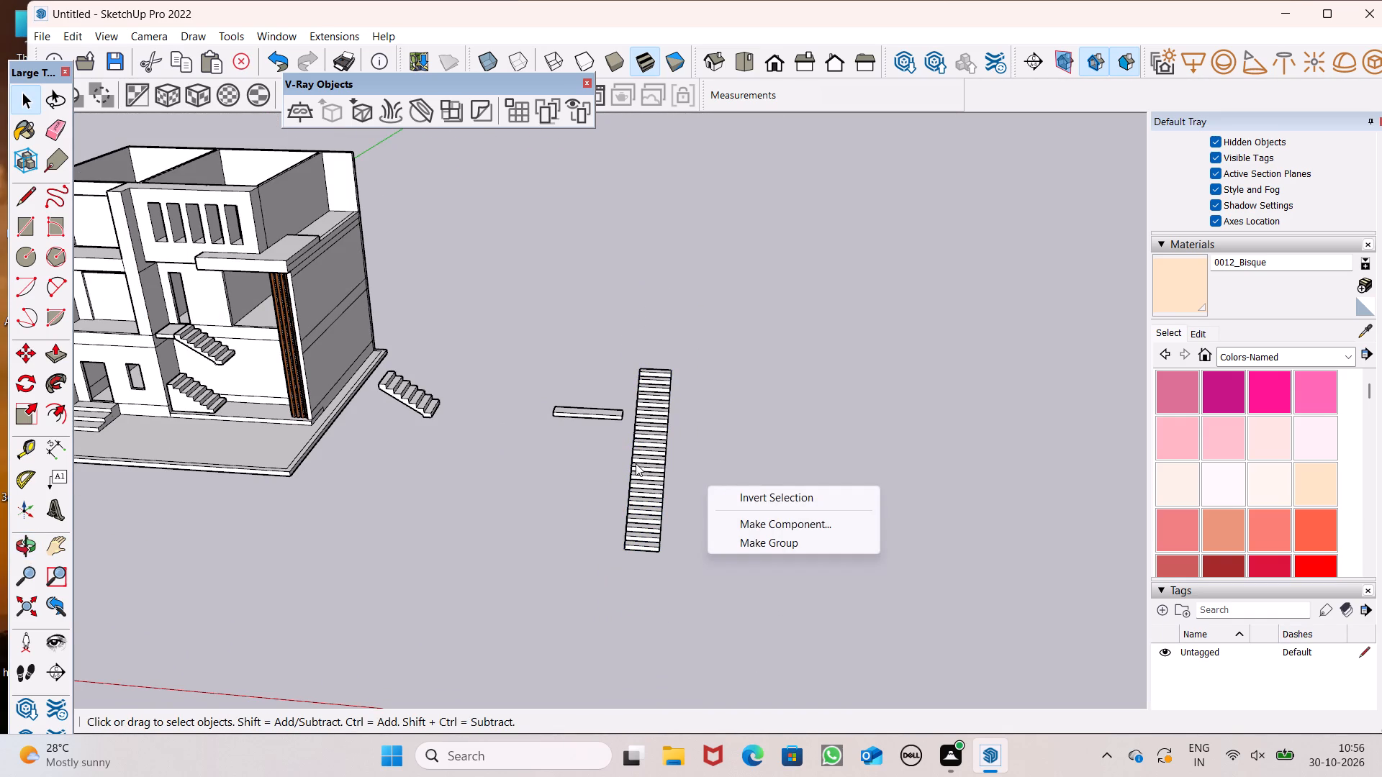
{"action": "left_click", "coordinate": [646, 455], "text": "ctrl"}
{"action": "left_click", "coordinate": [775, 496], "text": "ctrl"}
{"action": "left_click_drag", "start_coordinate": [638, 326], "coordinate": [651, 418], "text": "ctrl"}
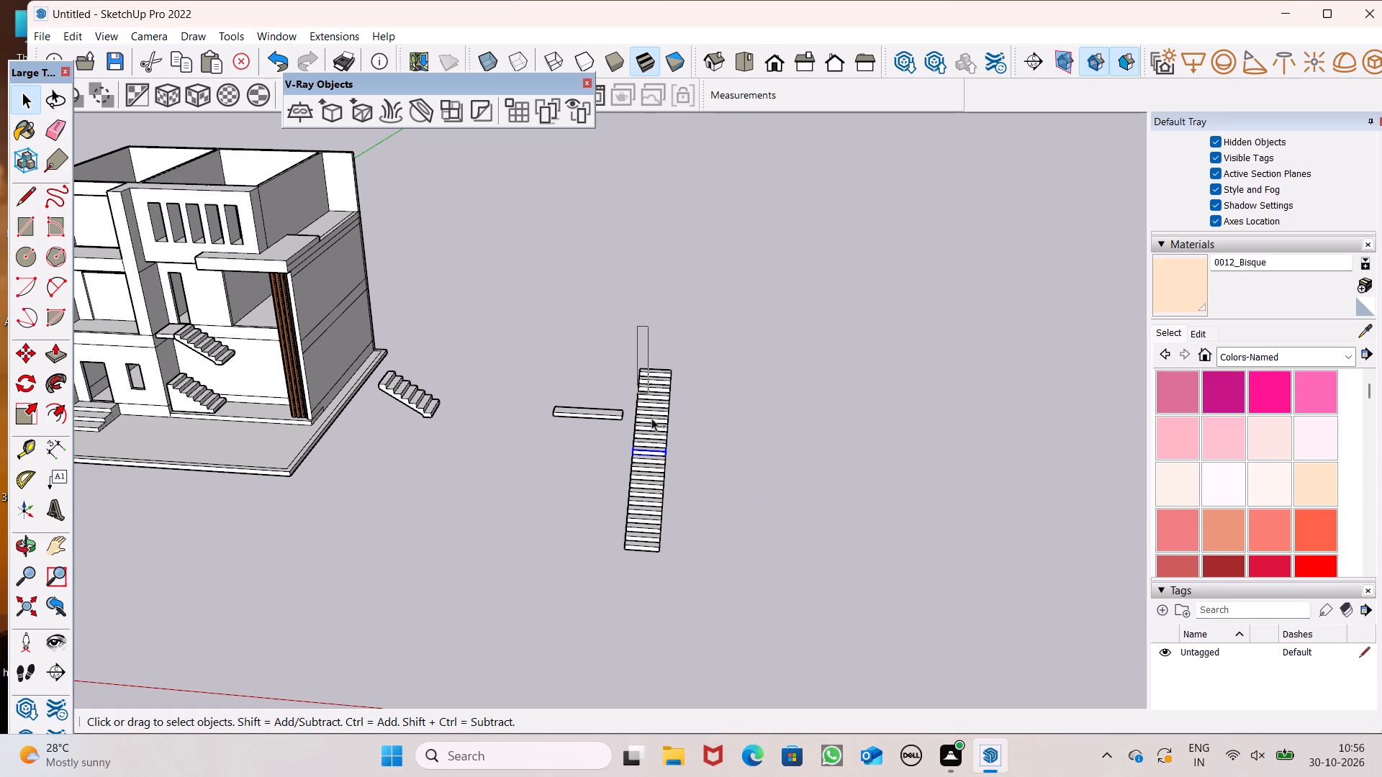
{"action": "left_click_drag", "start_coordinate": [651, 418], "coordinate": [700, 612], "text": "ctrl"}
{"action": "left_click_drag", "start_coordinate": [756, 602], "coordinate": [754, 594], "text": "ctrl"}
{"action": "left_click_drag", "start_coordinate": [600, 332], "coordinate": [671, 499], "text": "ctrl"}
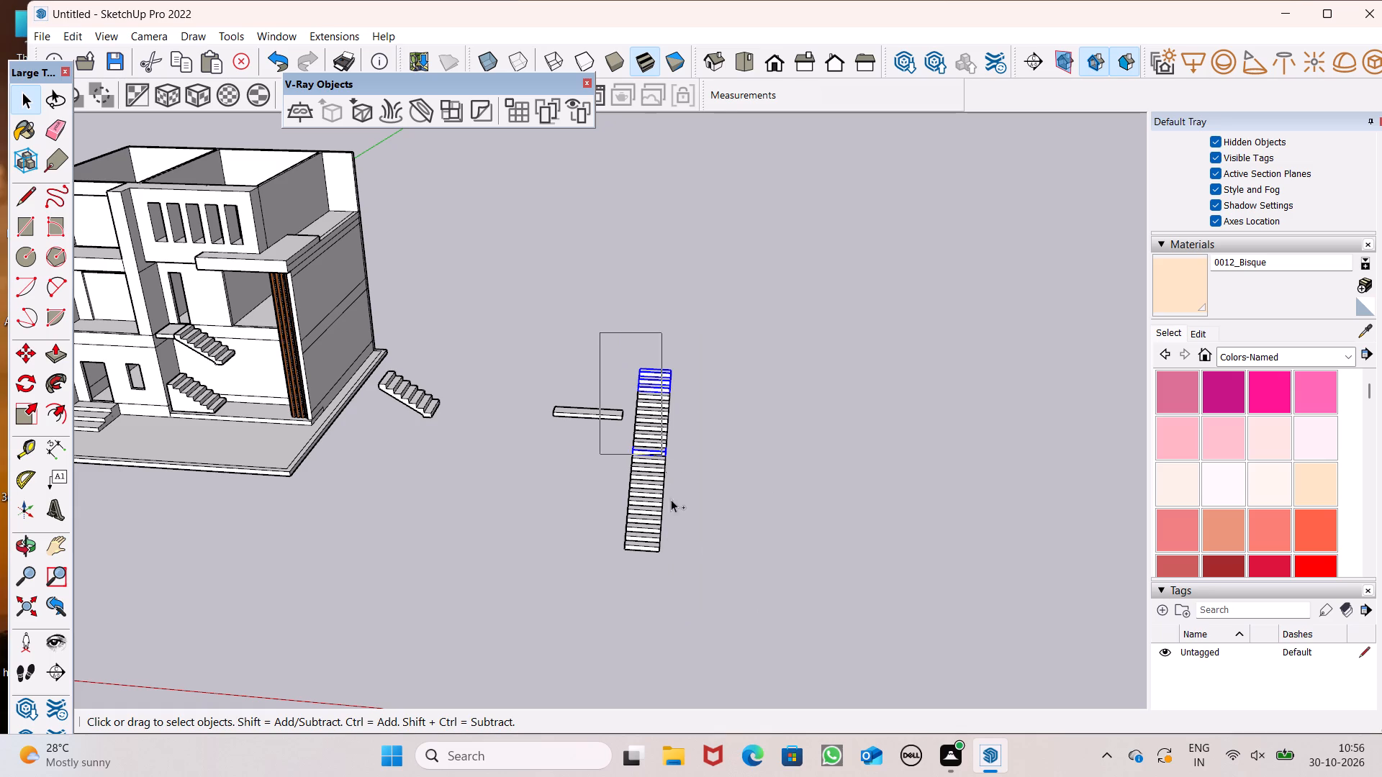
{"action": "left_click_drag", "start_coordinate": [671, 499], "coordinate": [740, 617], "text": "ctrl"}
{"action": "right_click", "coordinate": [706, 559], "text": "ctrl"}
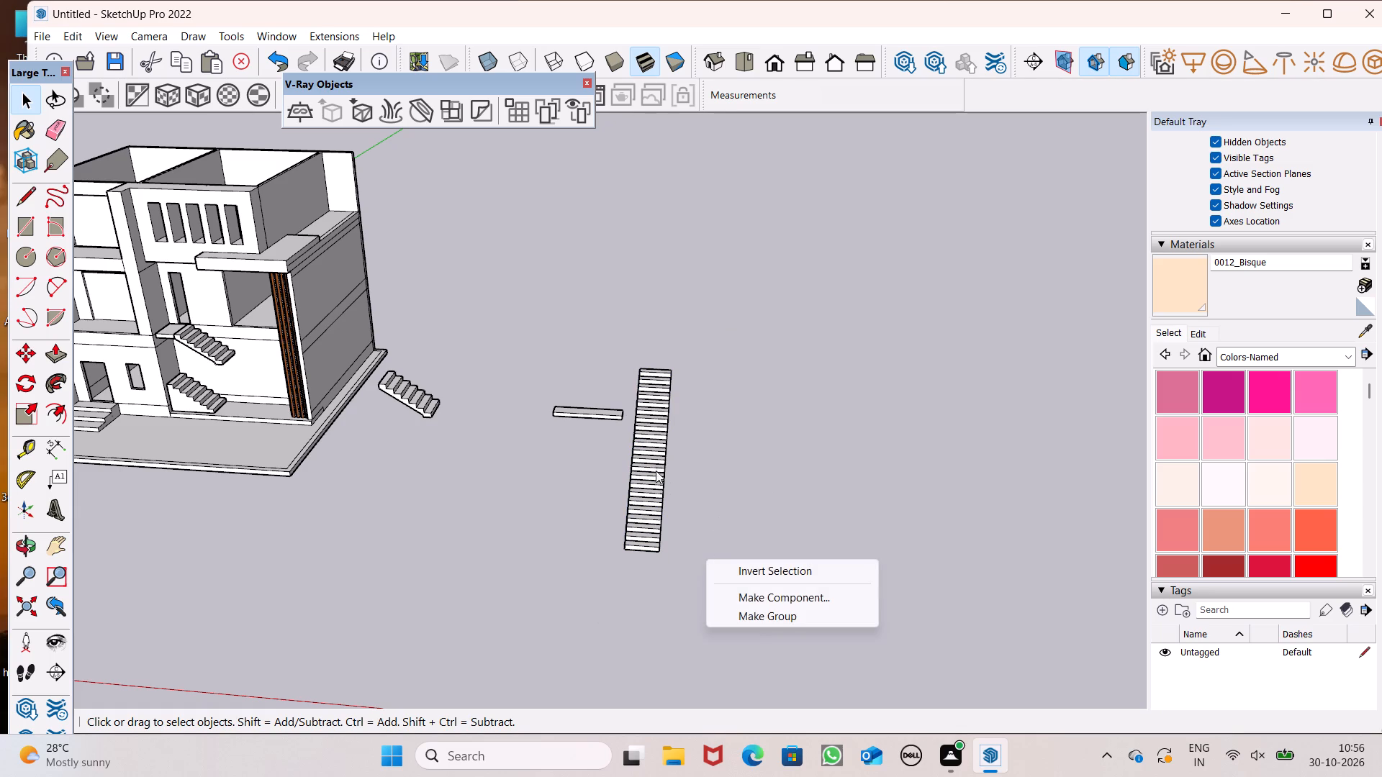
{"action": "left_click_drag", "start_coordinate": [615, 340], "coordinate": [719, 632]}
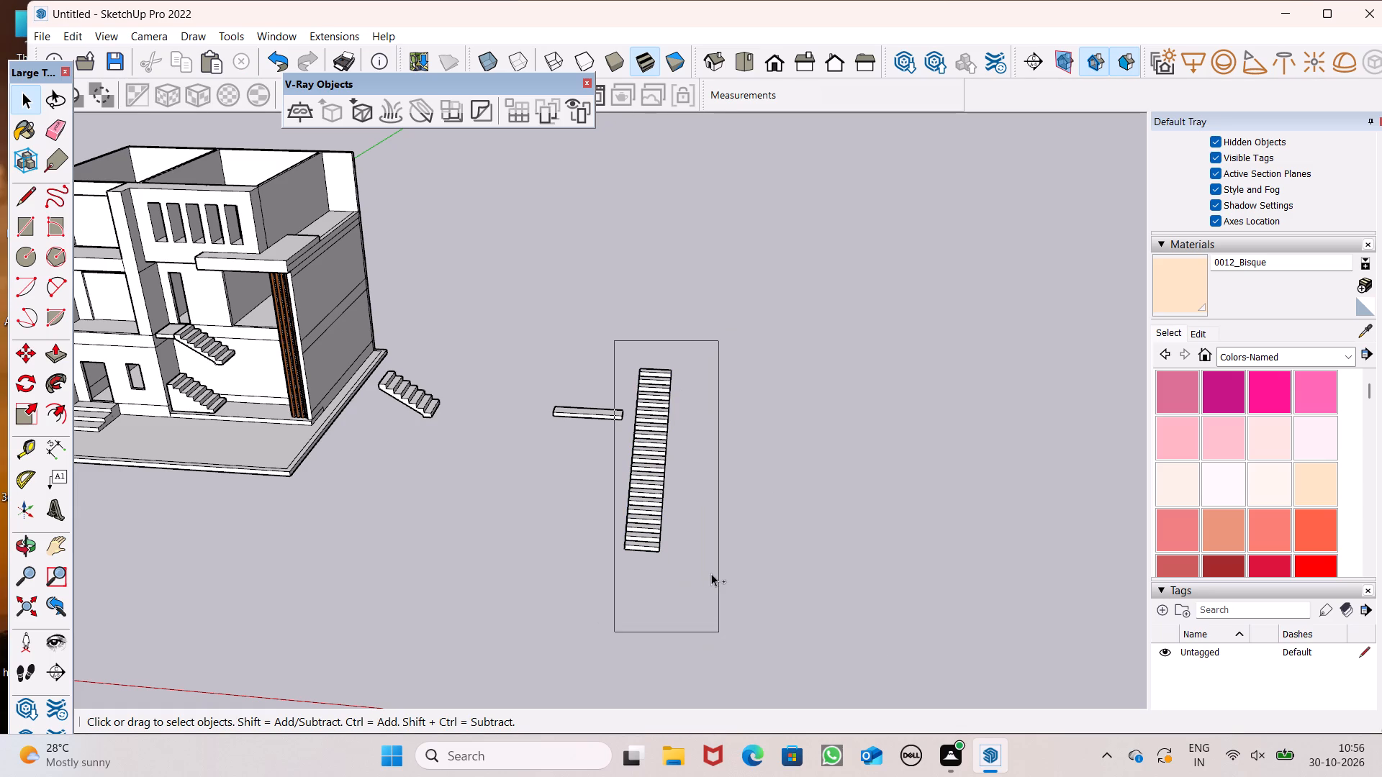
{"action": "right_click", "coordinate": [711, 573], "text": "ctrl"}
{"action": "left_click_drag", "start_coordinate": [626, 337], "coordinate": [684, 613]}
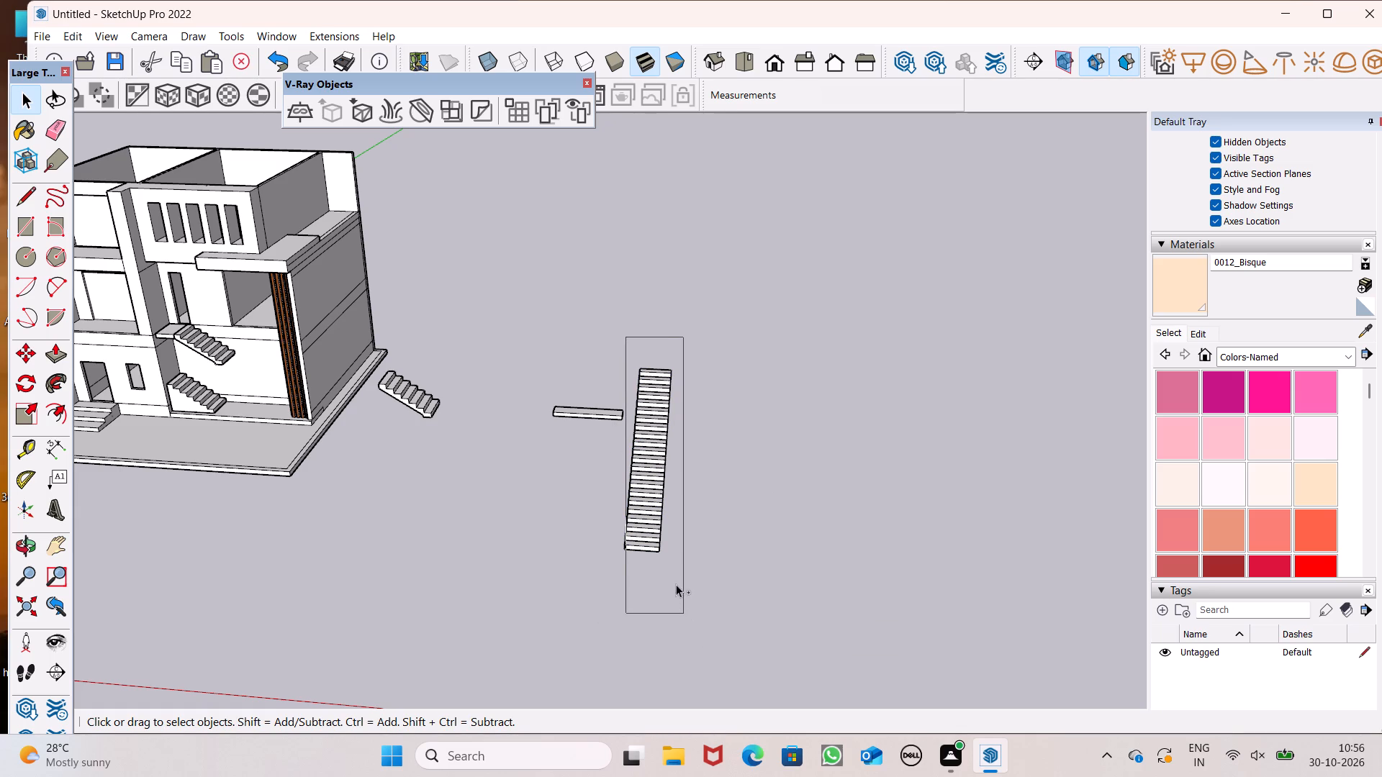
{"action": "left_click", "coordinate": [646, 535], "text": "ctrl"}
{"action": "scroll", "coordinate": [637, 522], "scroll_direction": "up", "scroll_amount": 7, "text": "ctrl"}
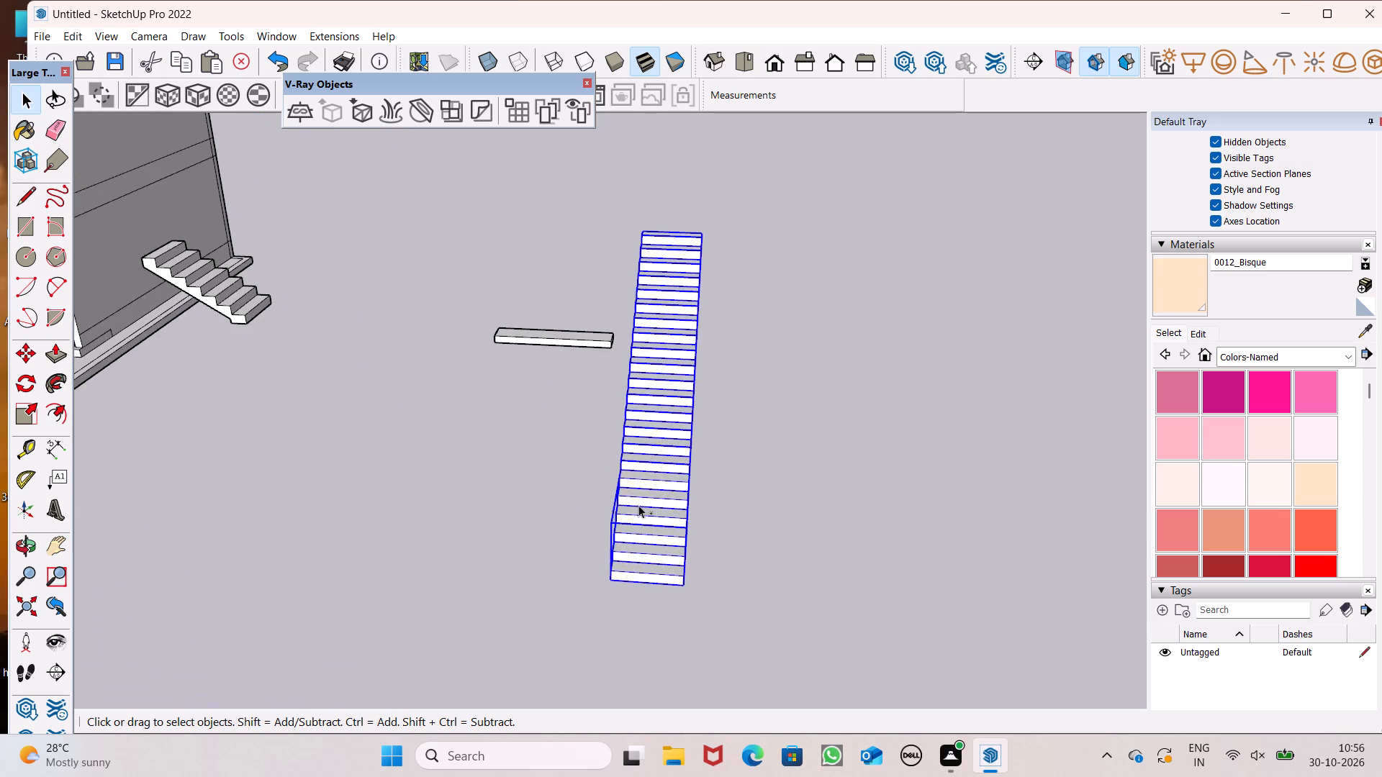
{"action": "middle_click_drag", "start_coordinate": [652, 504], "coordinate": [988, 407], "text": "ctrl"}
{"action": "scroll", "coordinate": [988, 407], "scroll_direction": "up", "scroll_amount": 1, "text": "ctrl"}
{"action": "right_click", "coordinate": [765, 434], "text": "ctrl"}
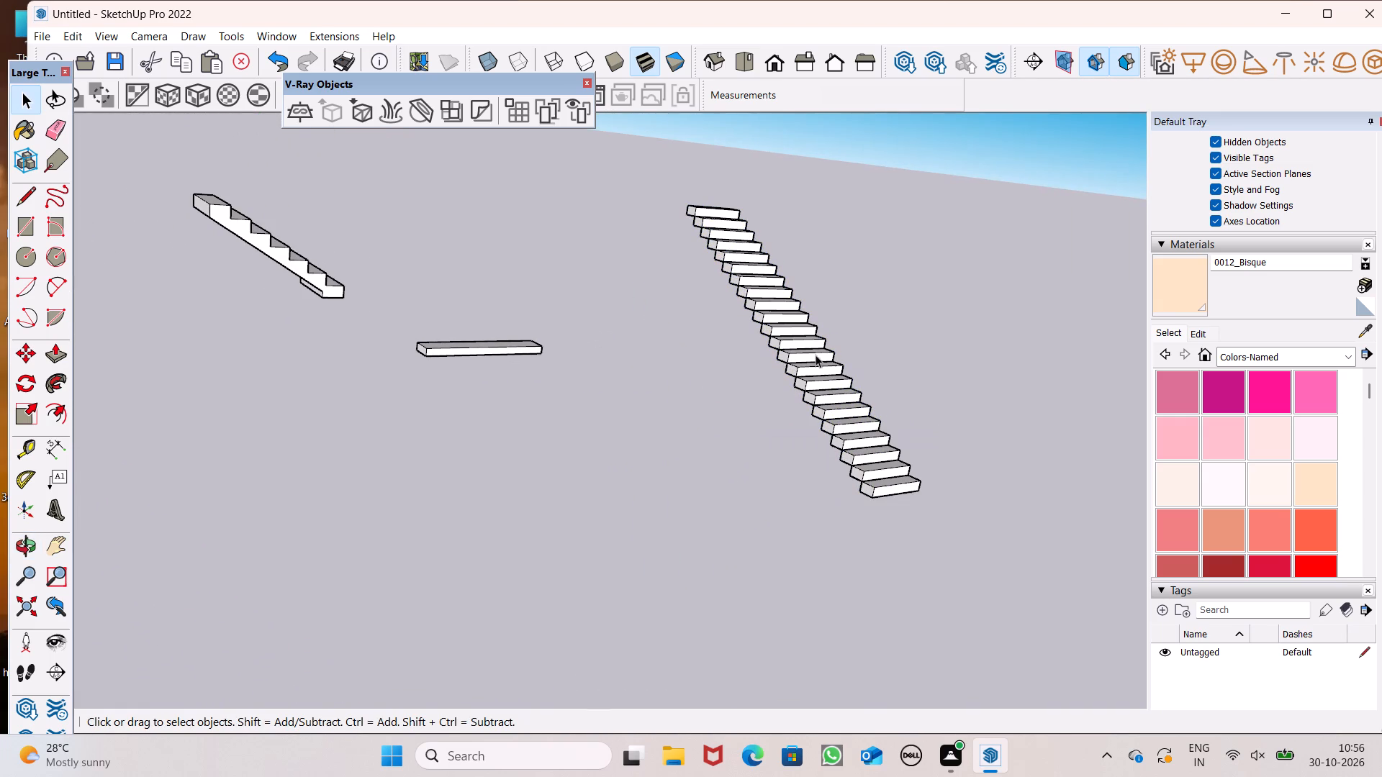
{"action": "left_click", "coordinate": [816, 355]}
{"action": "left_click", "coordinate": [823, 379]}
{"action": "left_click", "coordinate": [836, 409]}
Select the complete long flight, including its grouped lower steps, and make it one group.
{"action": "left_click_drag", "start_coordinate": [623, 194], "coordinate": [992, 488]}
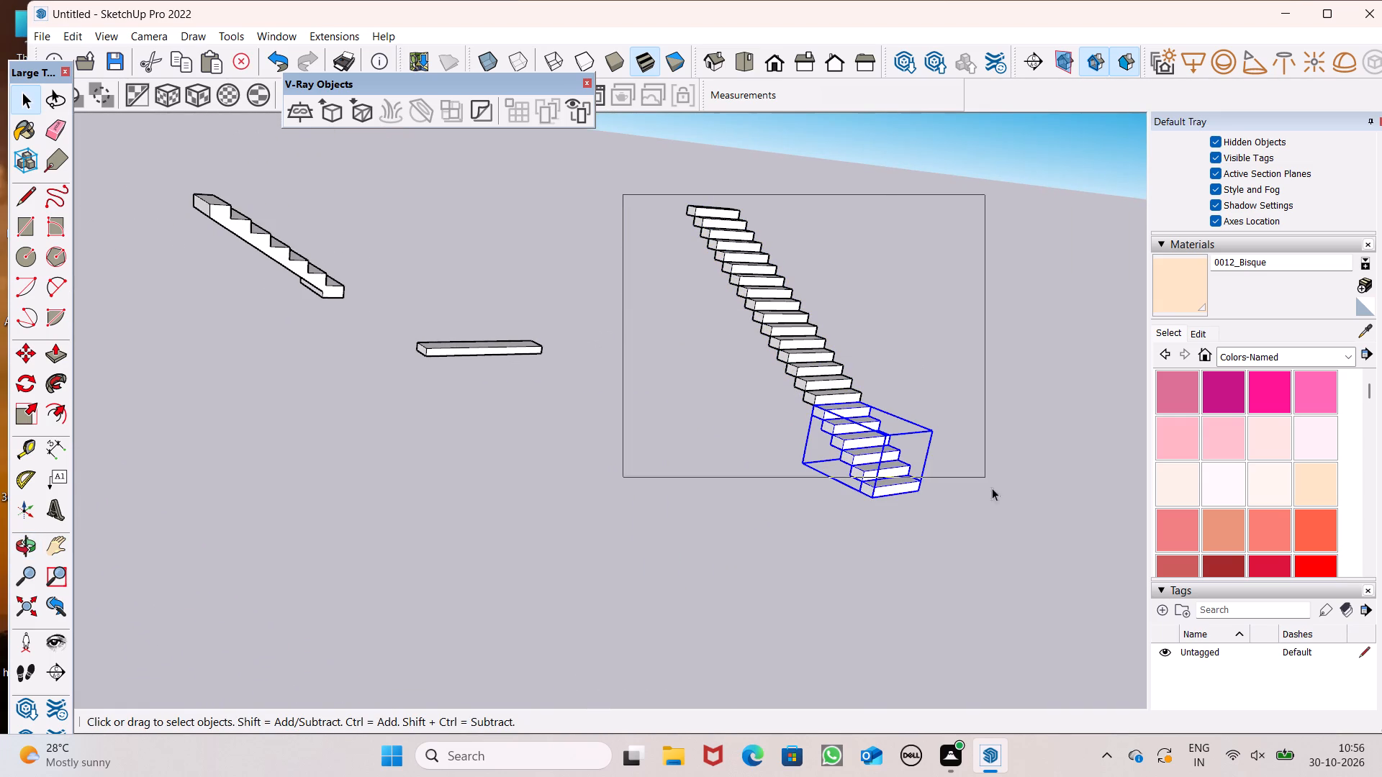
{"action": "left_click_drag", "start_coordinate": [992, 488], "coordinate": [1003, 524]}
{"action": "right_click", "coordinate": [870, 492], "text": "ctrl"}
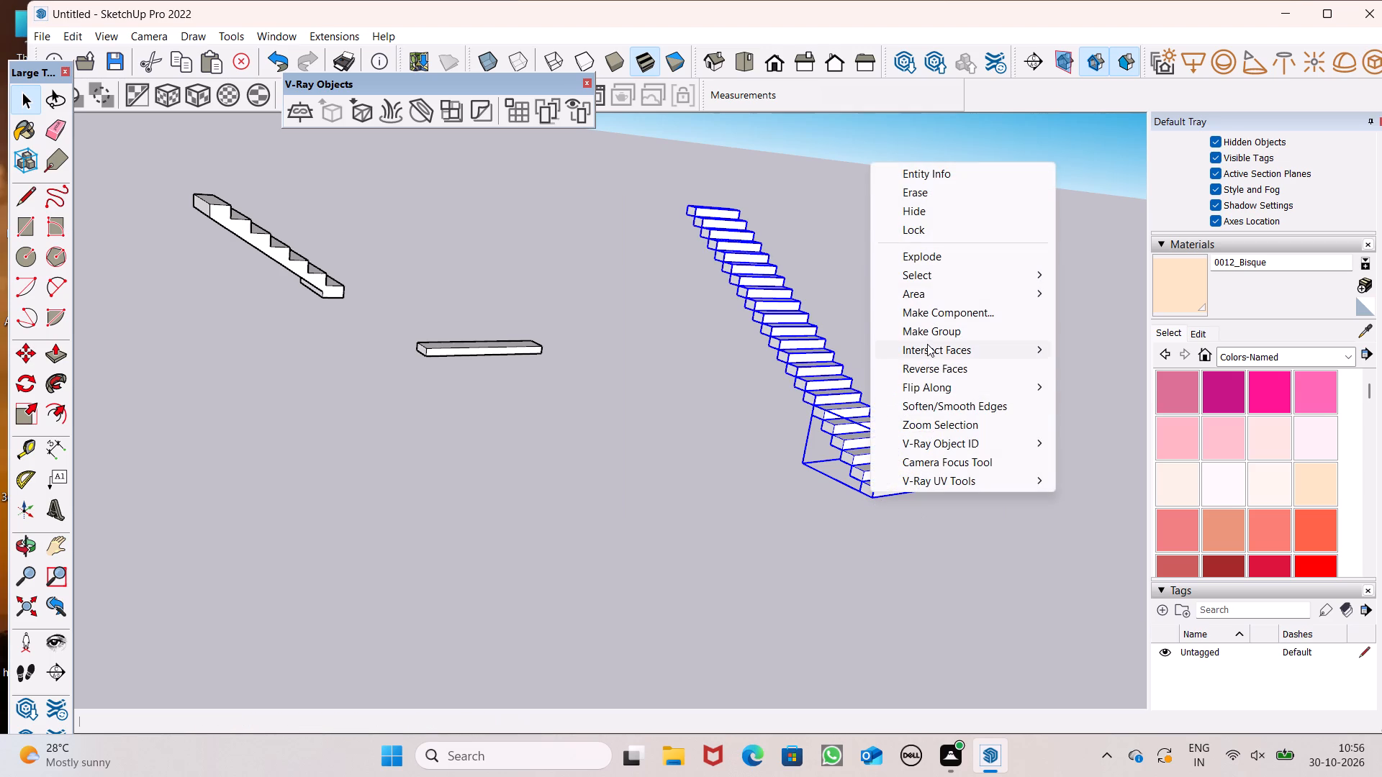
{"action": "left_click", "coordinate": [927, 337], "text": "ctrl"}
{"action": "scroll", "coordinate": [640, 370], "scroll_direction": "down", "scroll_amount": 6}
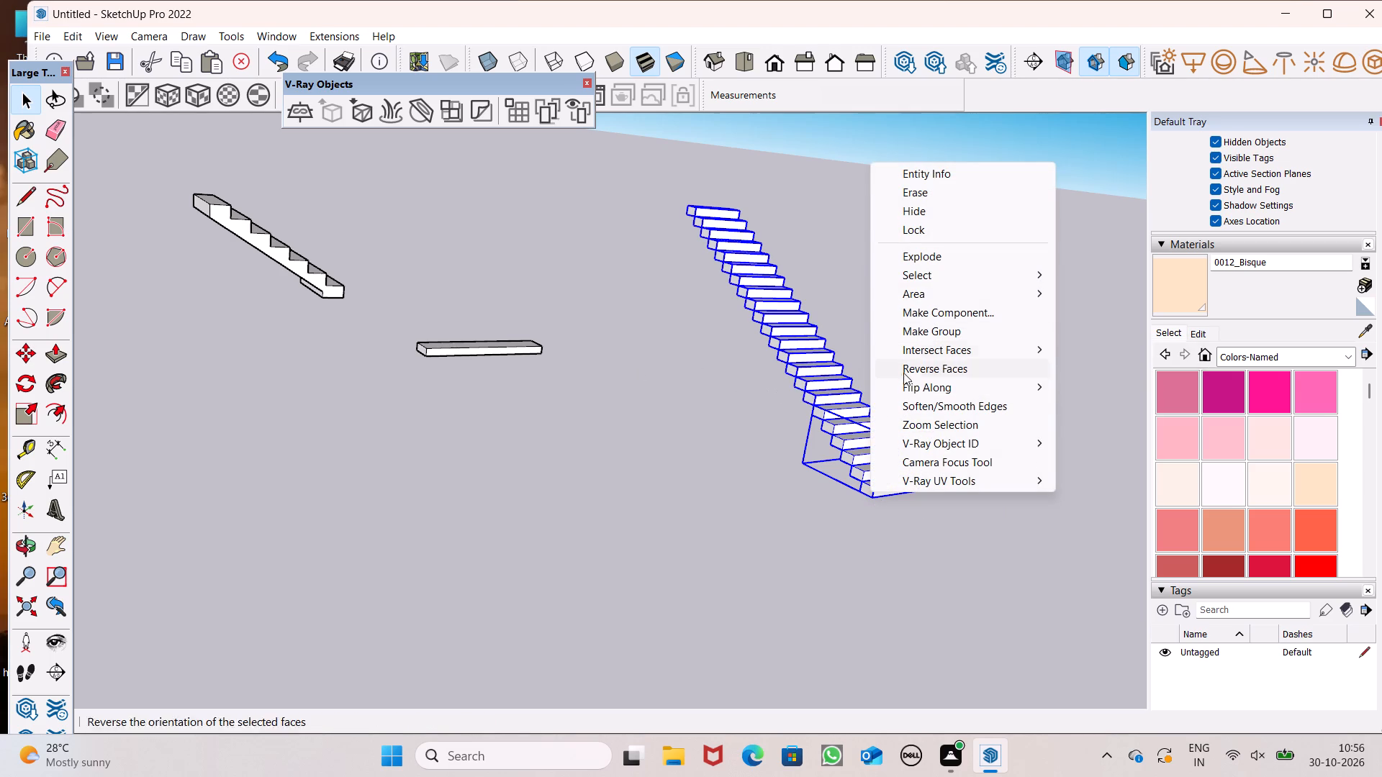
{"action": "left_click", "coordinate": [930, 330]}
Move the grouped flight by its bottom corner about 64' onto the house's base slab, beside the wood-clad wall.
{"action": "left_click", "coordinate": [624, 419]}
{"action": "left_click_drag", "start_coordinate": [651, 419], "coordinate": [673, 425]}
{"action": "scroll", "coordinate": [651, 419], "scroll_direction": "down", "scroll_amount": 2}
{"action": "middle_click_drag", "start_coordinate": [713, 449], "coordinate": [712, 449]}
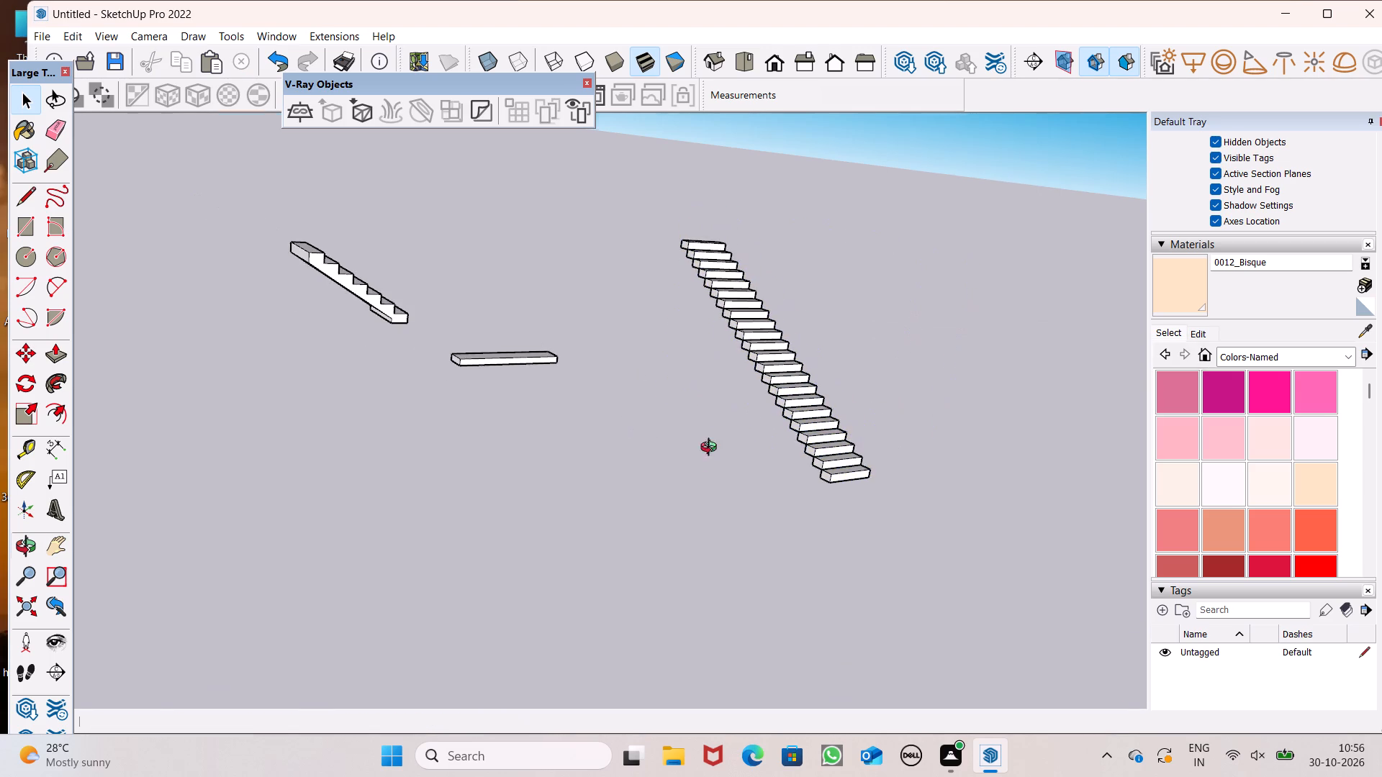
{"action": "middle_click_drag", "start_coordinate": [712, 449], "coordinate": [621, 472]}
{"action": "scroll", "coordinate": [608, 419], "scroll_direction": "down", "scroll_amount": 6}
{"action": "middle_click_drag", "start_coordinate": [713, 439], "coordinate": [636, 459]}
{"action": "scroll", "coordinate": [636, 459], "scroll_direction": "up", "scroll_amount": 1}
{"action": "scroll", "coordinate": [689, 442], "scroll_direction": "down", "scroll_amount": 7}
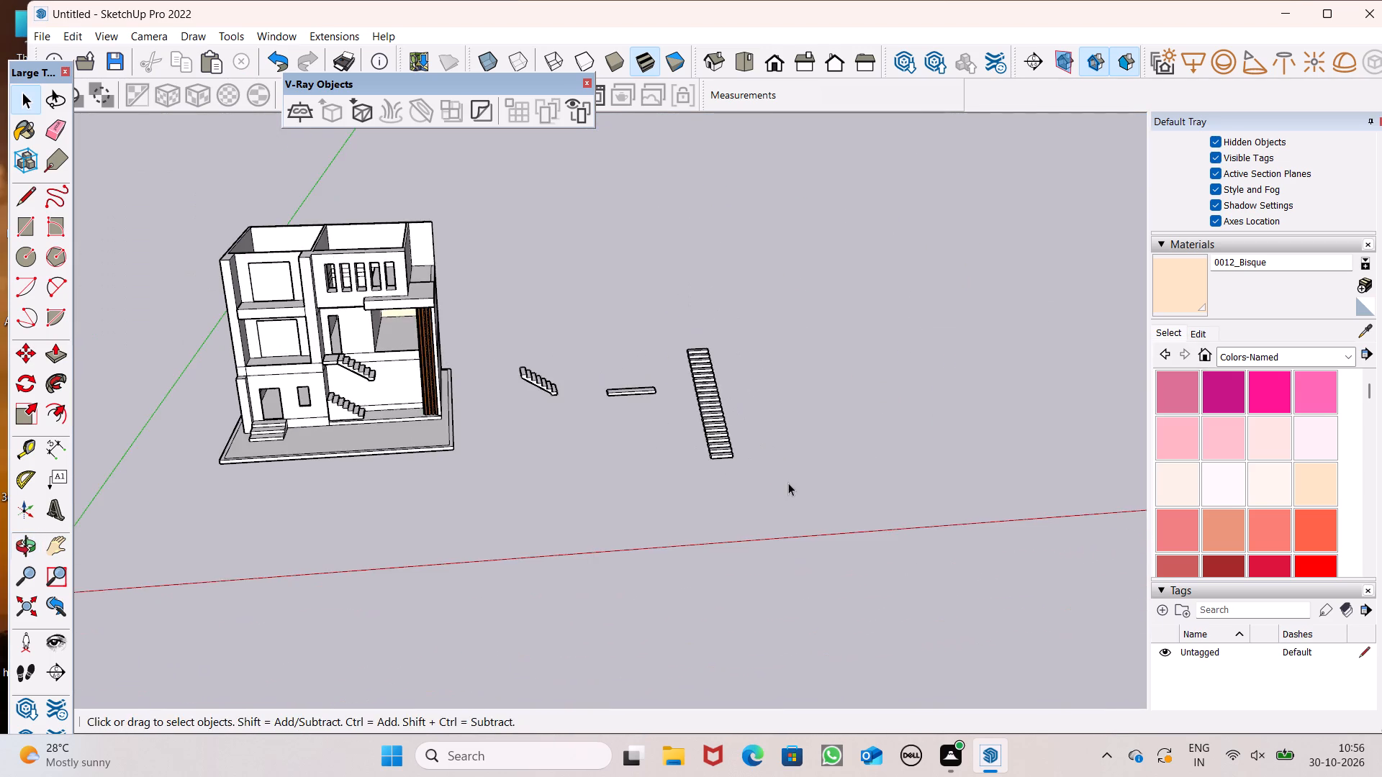
{"action": "middle_click_drag", "start_coordinate": [788, 483], "coordinate": [706, 516]}
{"action": "scroll", "coordinate": [706, 516], "scroll_direction": "up", "scroll_amount": 1}
{"action": "key", "text": "m"}
{"action": "key", "text": "Return"}
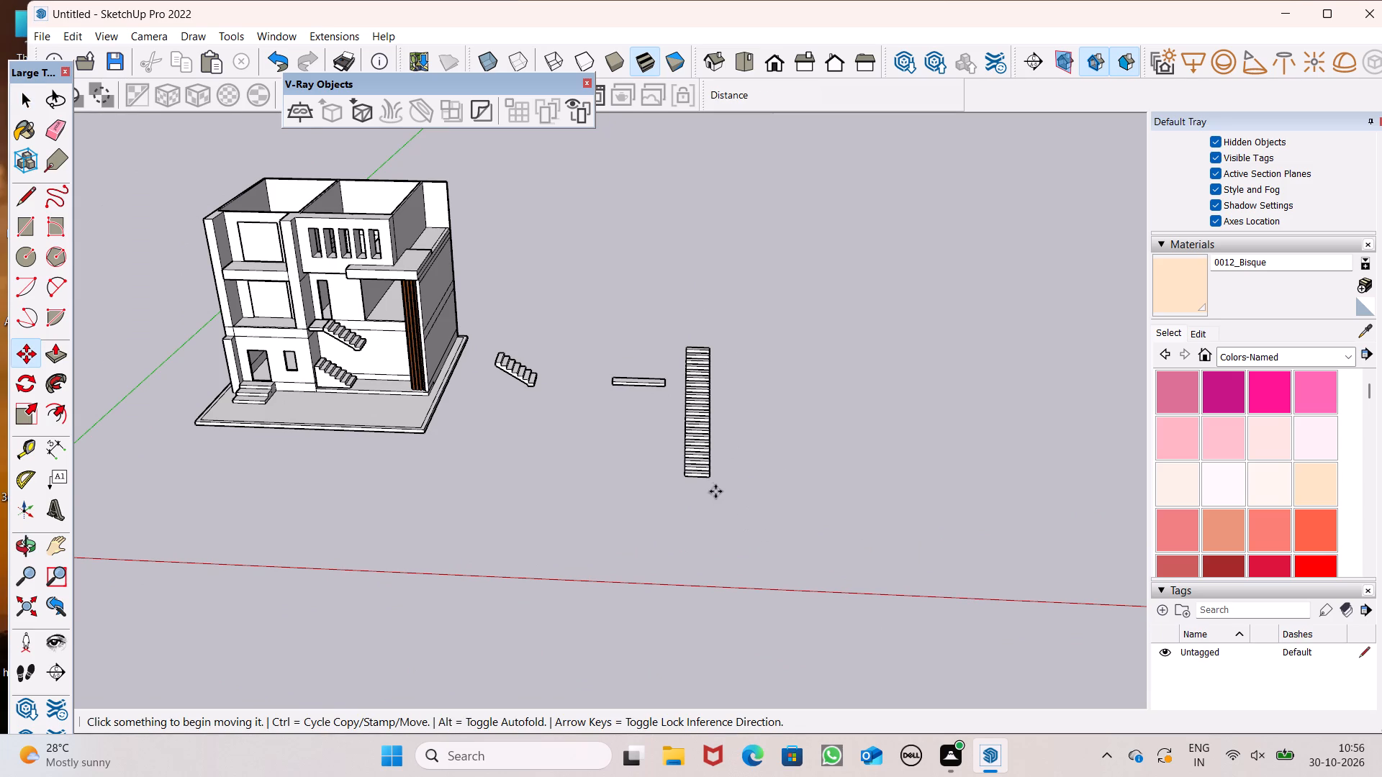
{"action": "left_click_drag", "start_coordinate": [709, 478], "coordinate": [363, 465]}
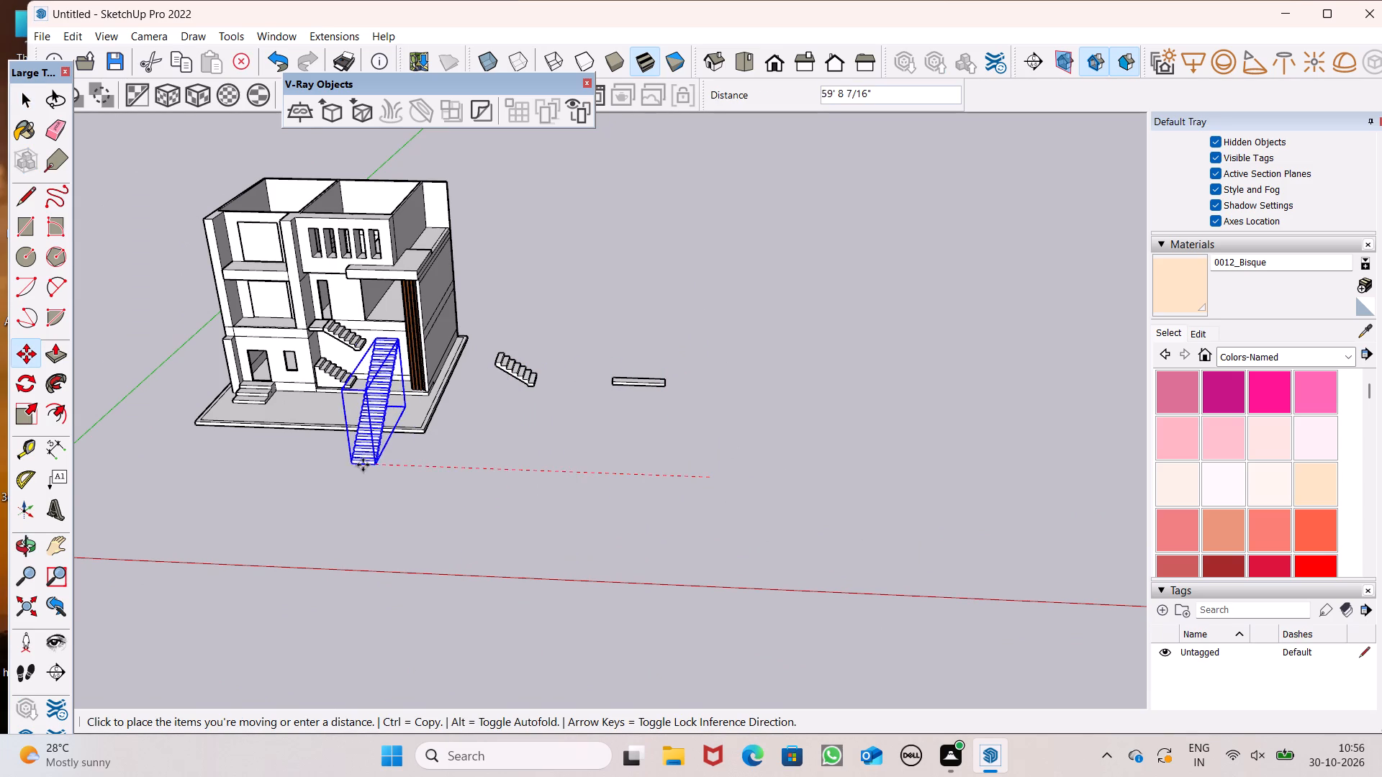
{"action": "left_click_drag", "start_coordinate": [363, 465], "coordinate": [394, 414]}
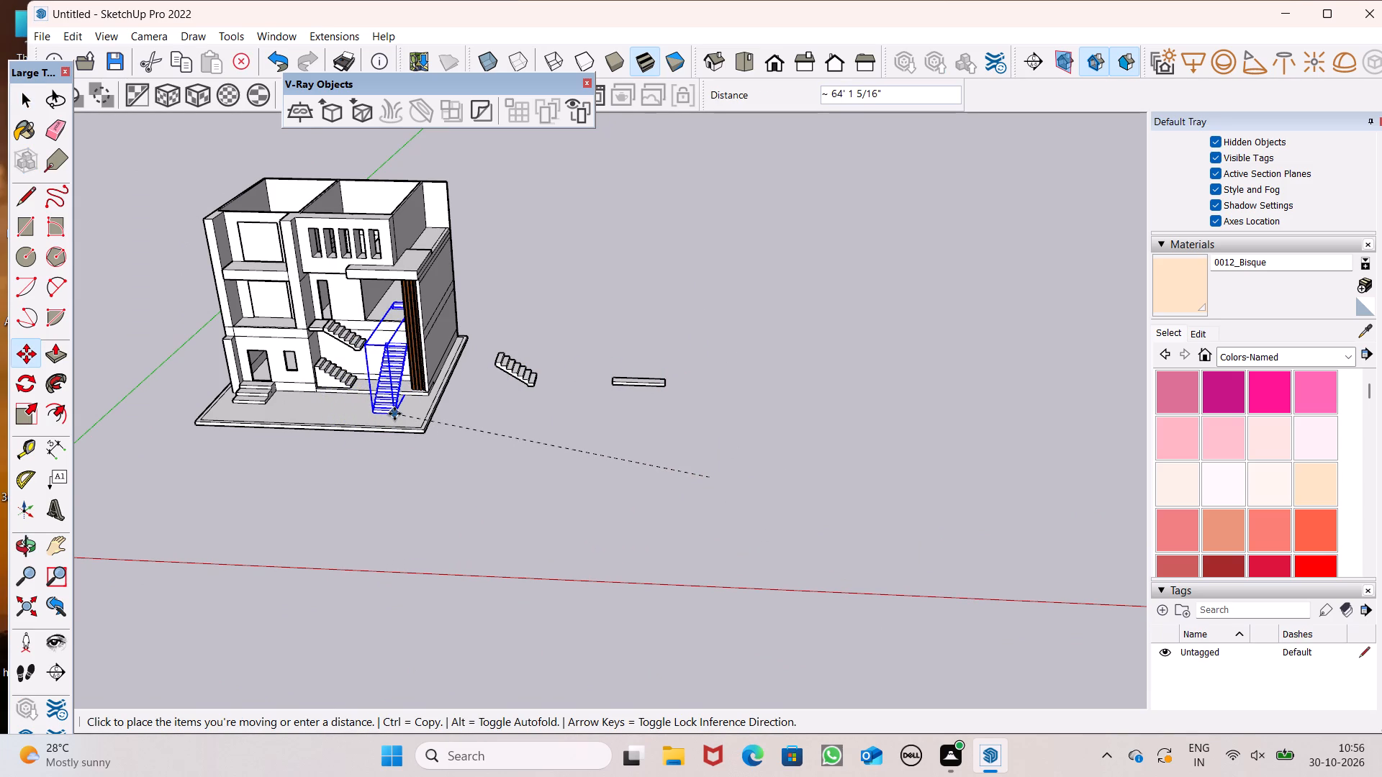
{"action": "left_click_drag", "start_coordinate": [394, 414], "coordinate": [397, 419]}
Scale the grouped flight by its top rear edge to about 0.53 in run and 0.89 in height, then raise its top above the upper floor.
{"action": "middle_click_drag", "start_coordinate": [394, 419], "coordinate": [823, 367]}
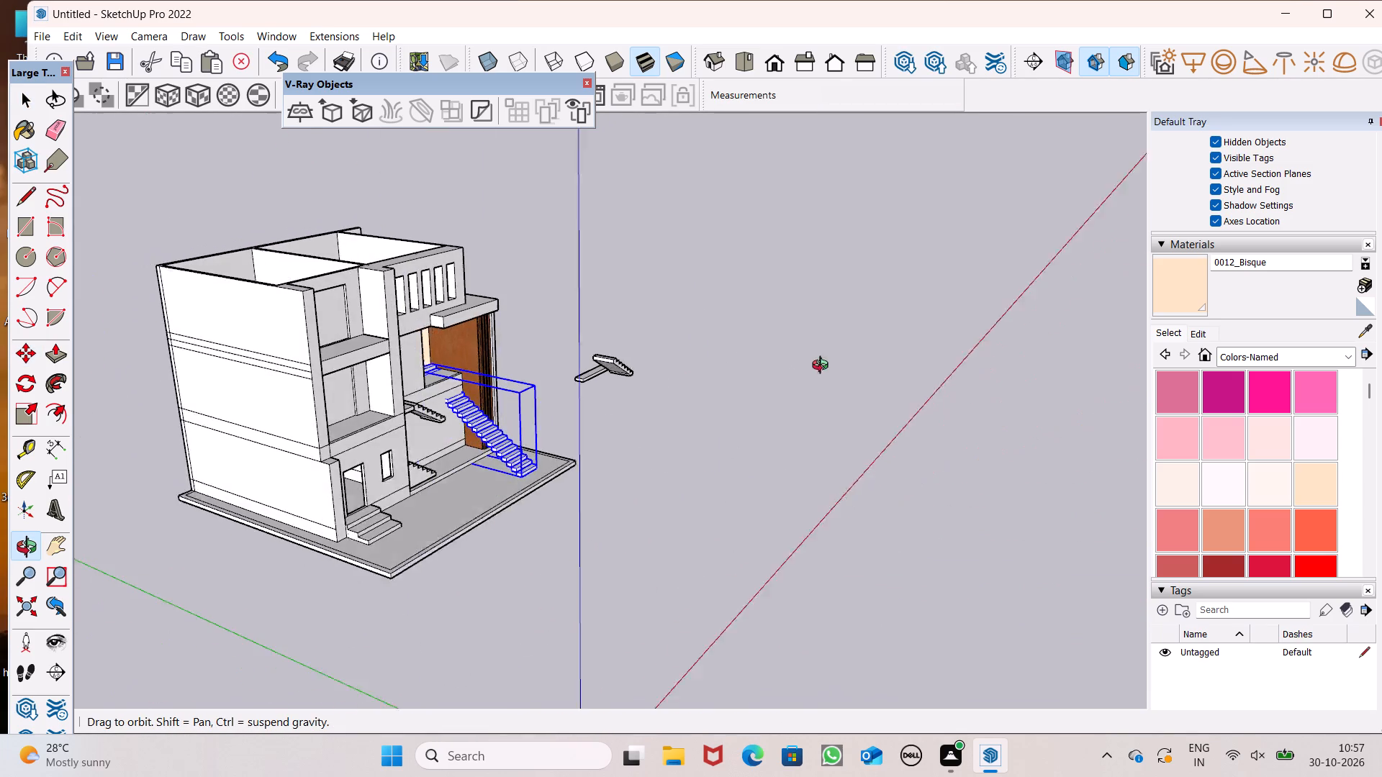
{"action": "middle_click_drag", "start_coordinate": [823, 367], "coordinate": [664, 393]}
{"action": "scroll", "coordinate": [437, 381], "scroll_direction": "up", "scroll_amount": 7}
{"action": "scroll", "coordinate": [351, 363], "scroll_direction": "down", "scroll_amount": 1}
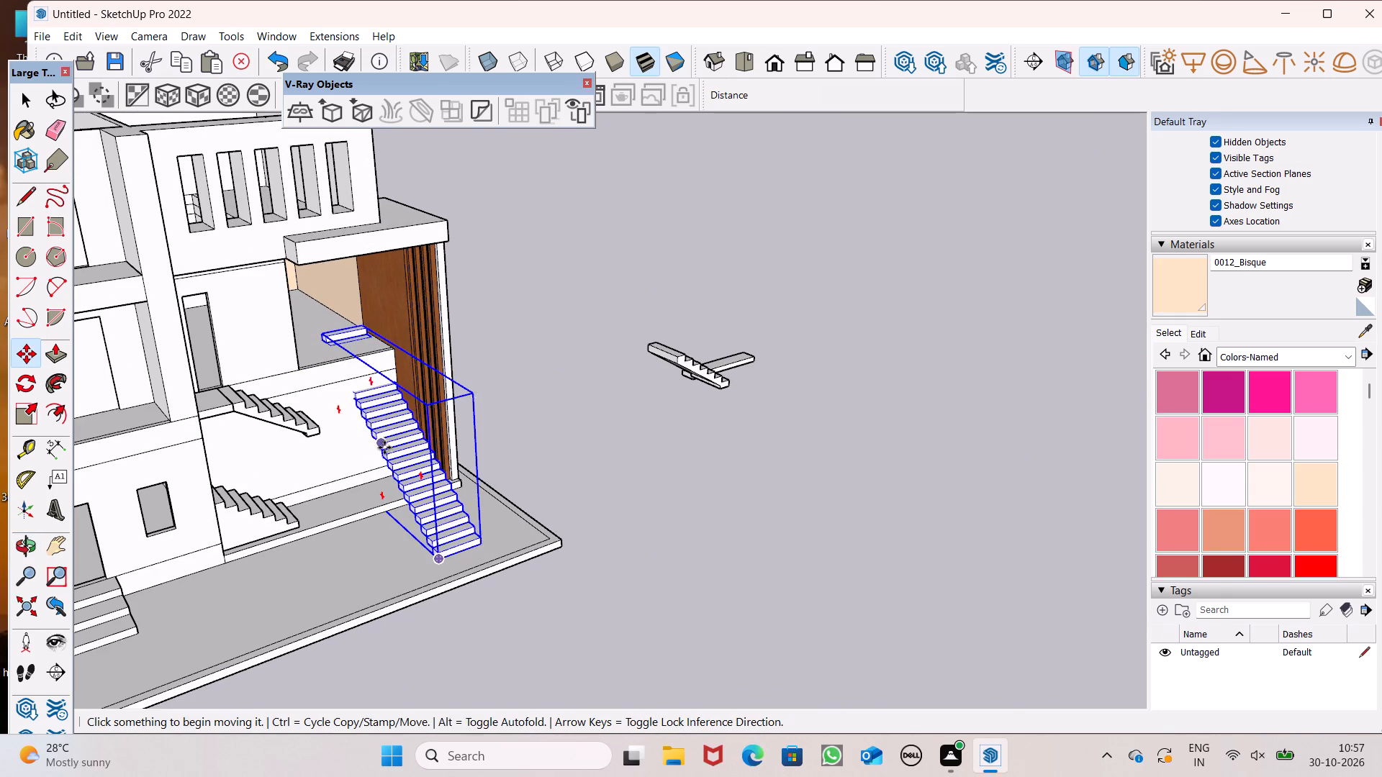
{"action": "left_click", "coordinate": [24, 427]}
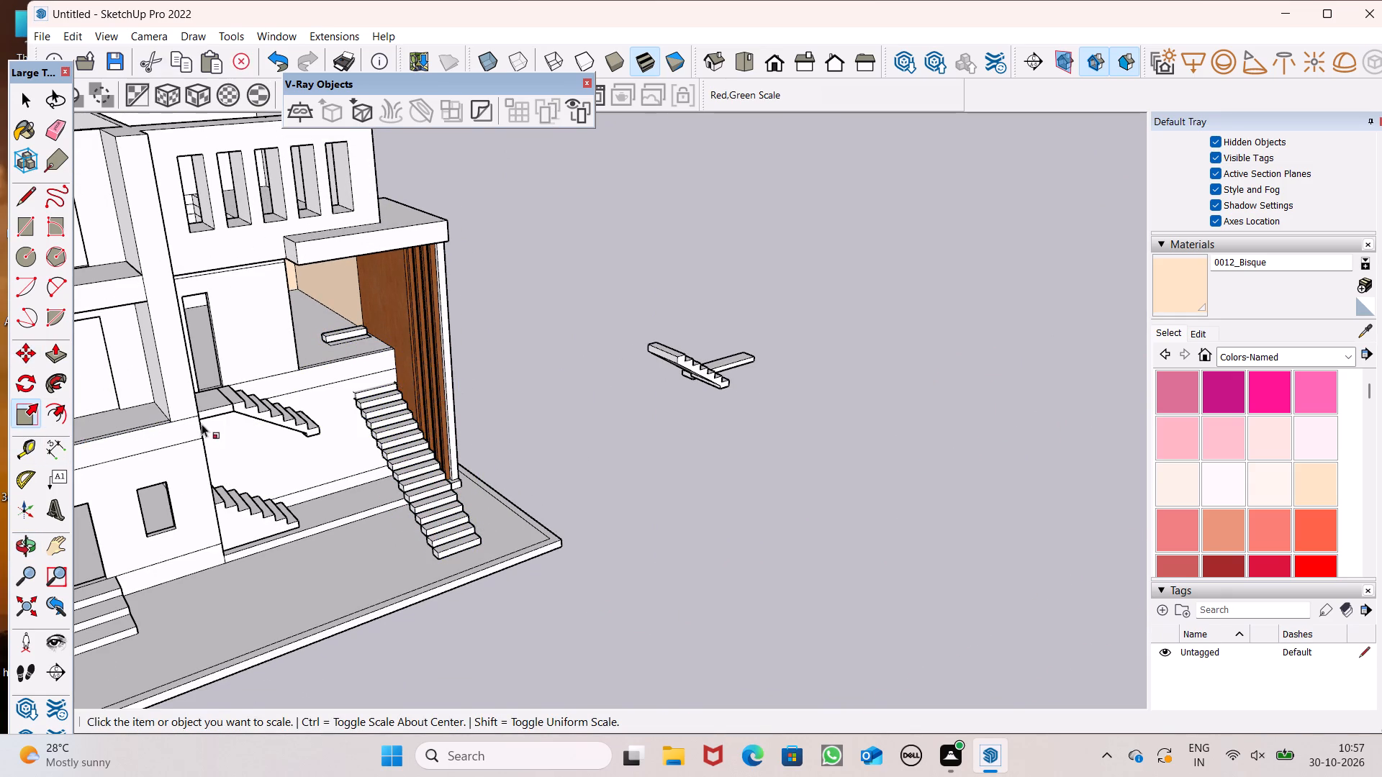
{"action": "left_click", "coordinate": [428, 485]}
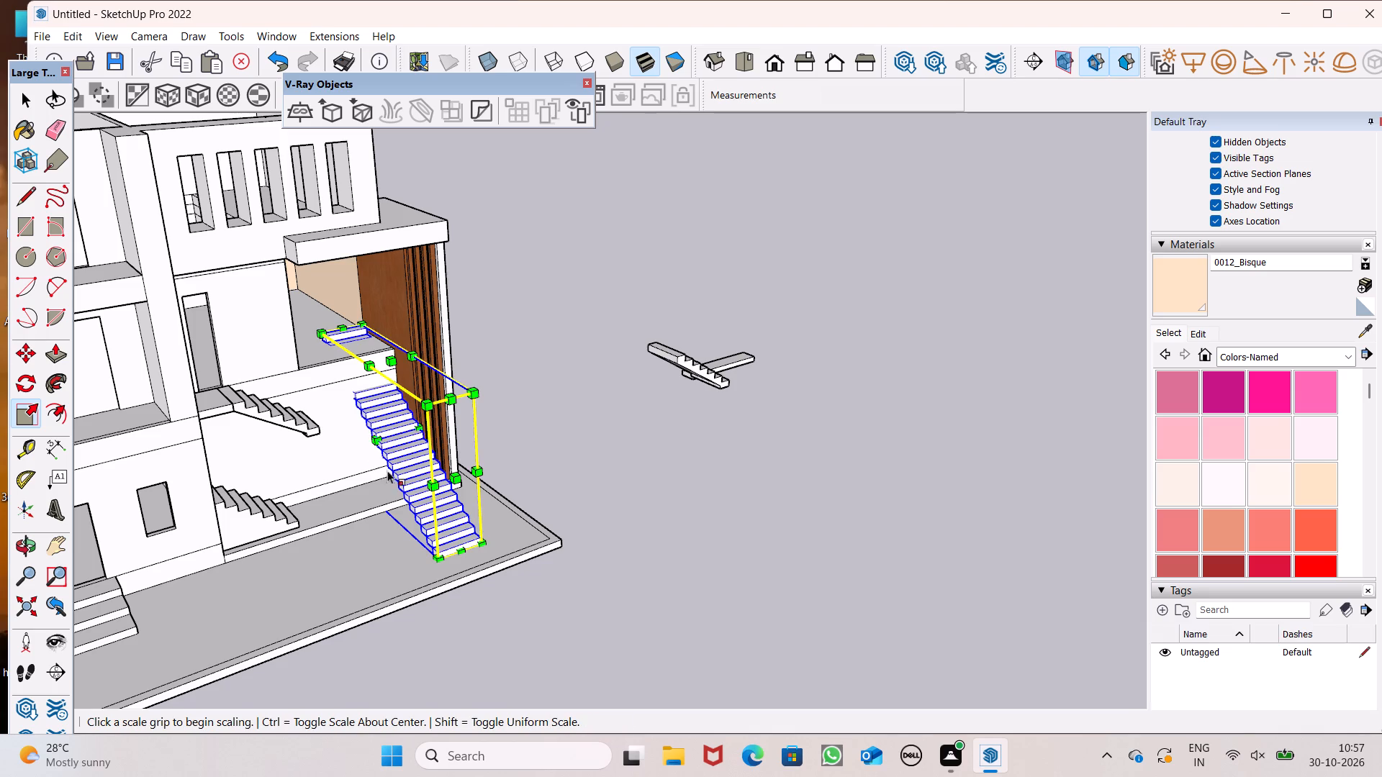
{"action": "left_click_drag", "start_coordinate": [340, 328], "coordinate": [366, 334]}
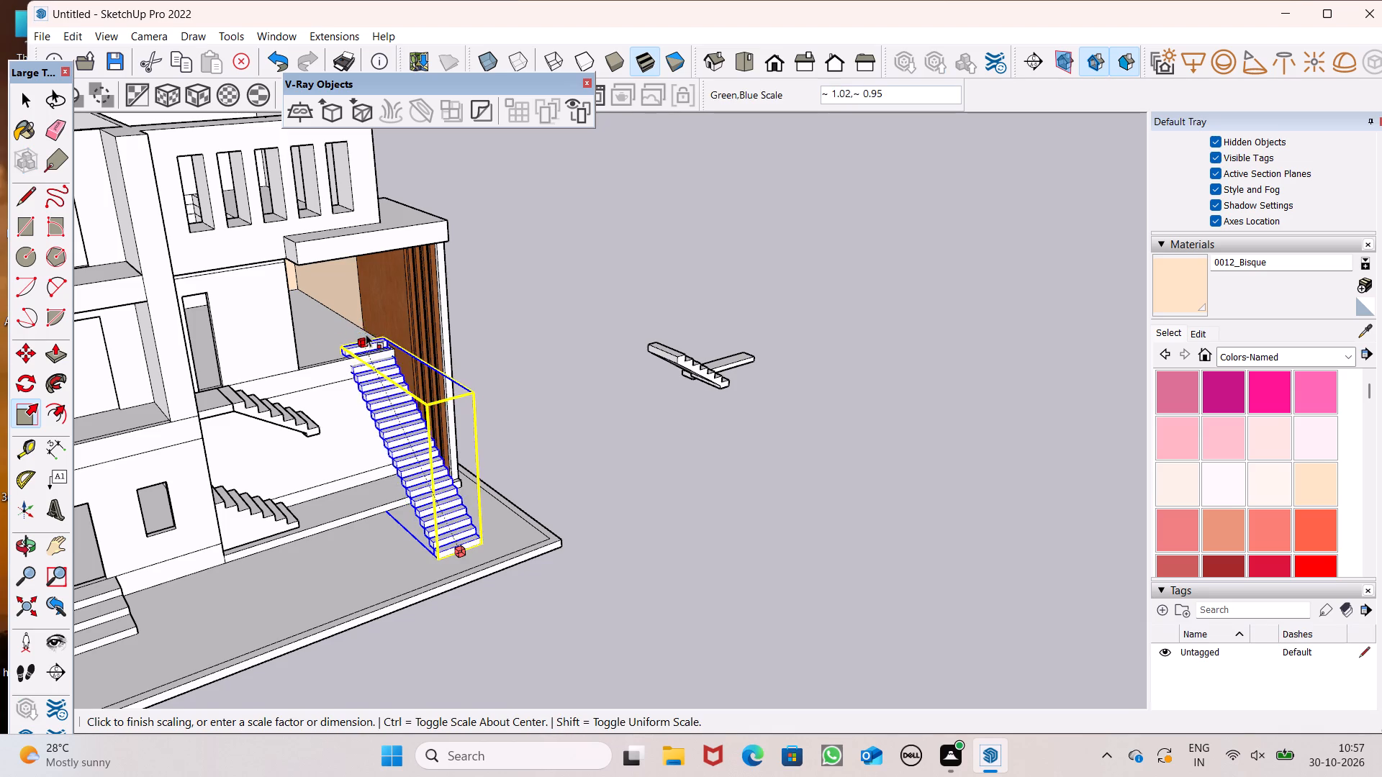
{"action": "left_click_drag", "start_coordinate": [366, 334], "coordinate": [408, 360]}
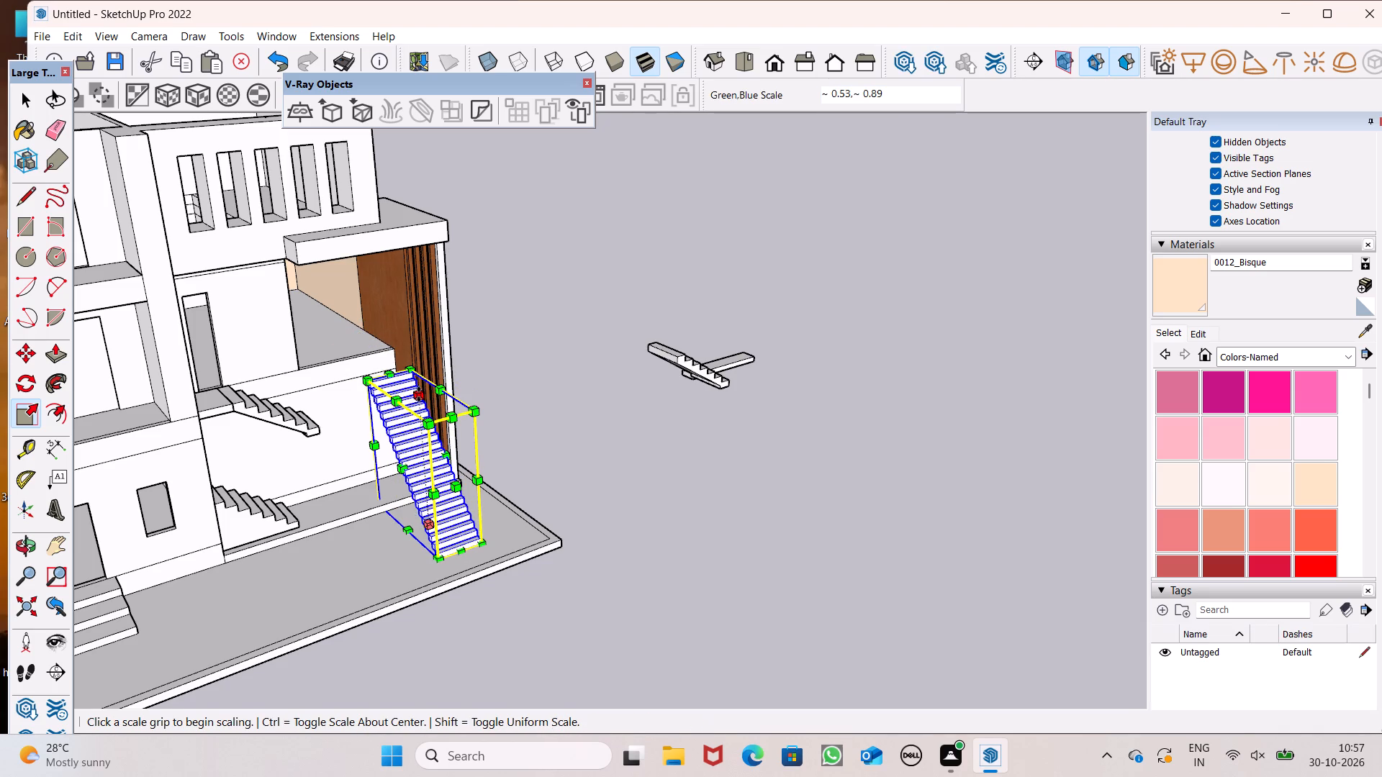
{"action": "left_click_drag", "start_coordinate": [420, 394], "coordinate": [410, 335]}
Stretch the flight's run towards the house with a green-axis scale of about 1.32.
{"action": "middle_click_drag", "start_coordinate": [387, 432], "coordinate": [400, 432]}
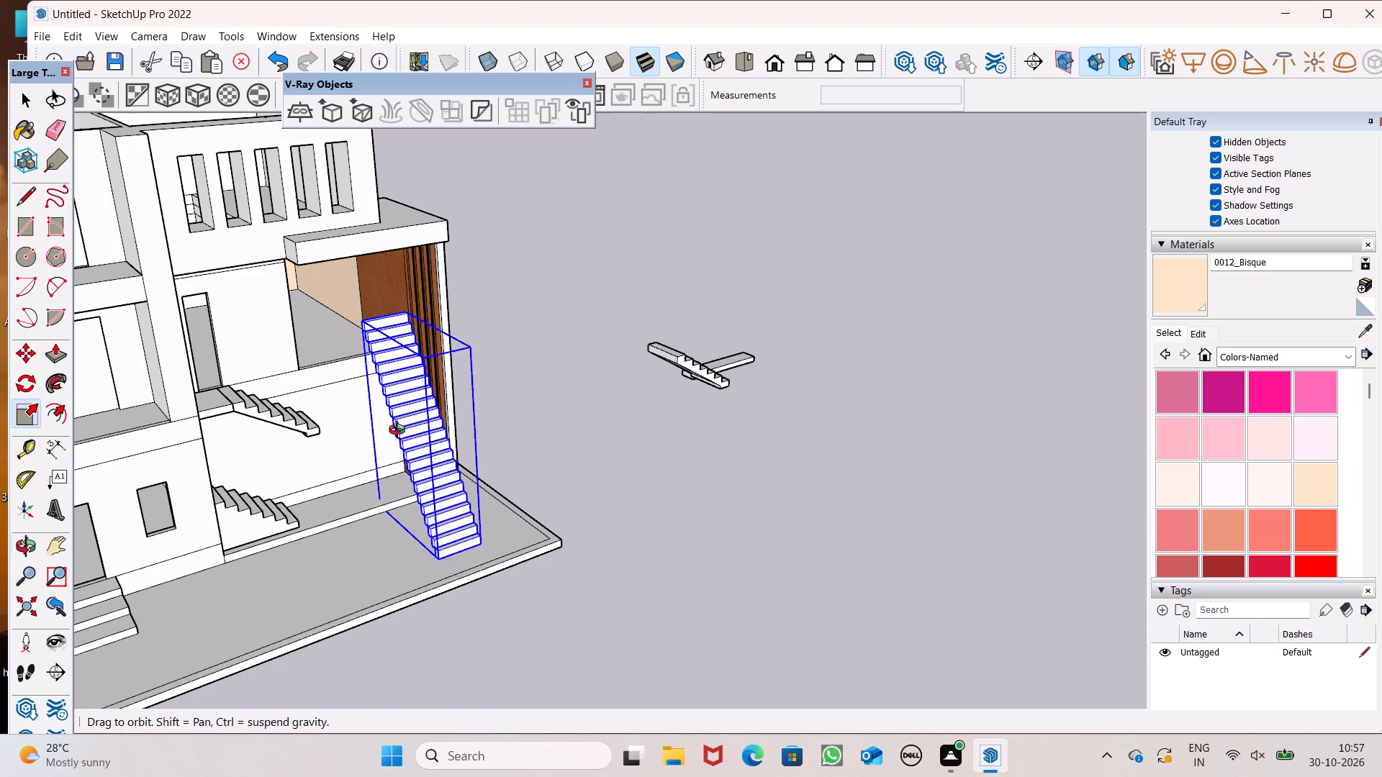
{"action": "middle_click_drag", "start_coordinate": [400, 432], "coordinate": [618, 352]}
{"action": "left_click_drag", "start_coordinate": [408, 437], "coordinate": [409, 435]}
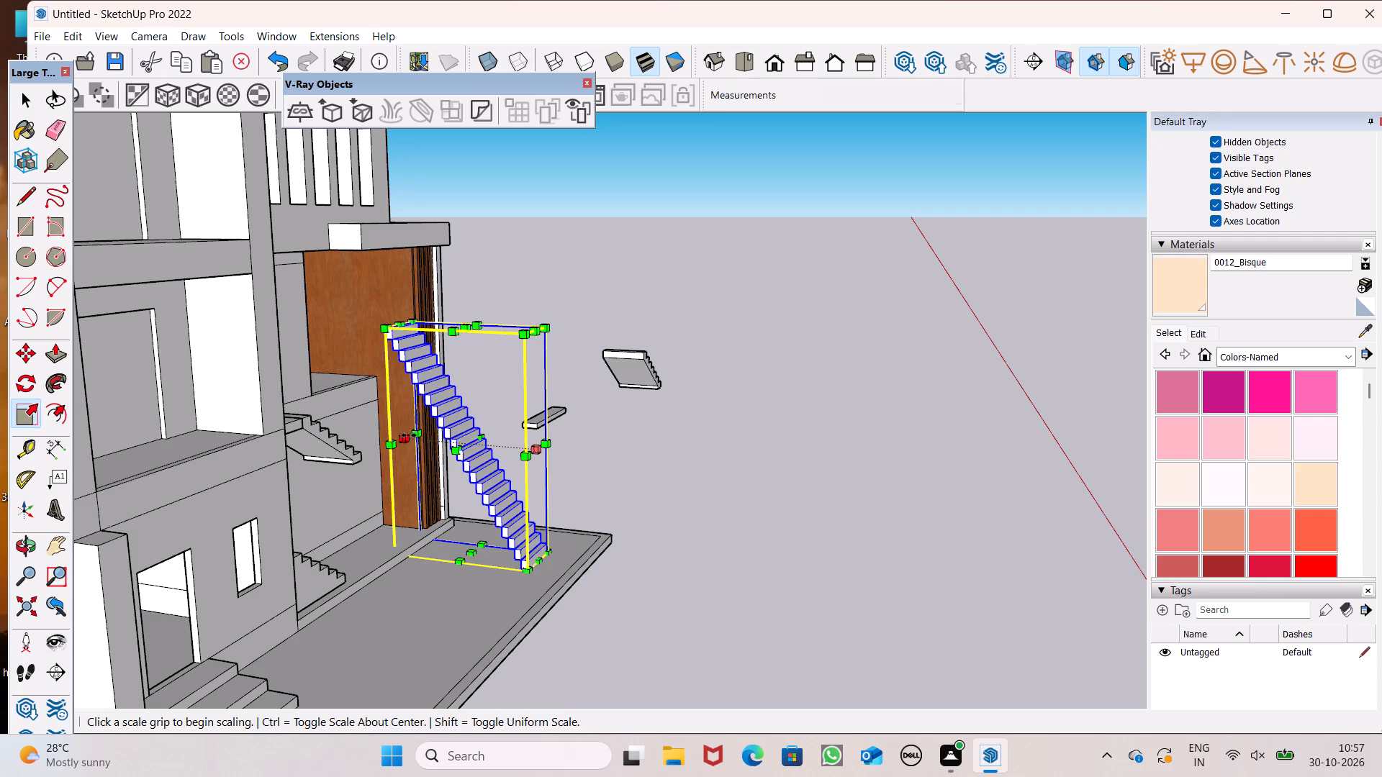
{"action": "left_click_drag", "start_coordinate": [409, 435], "coordinate": [363, 409]}
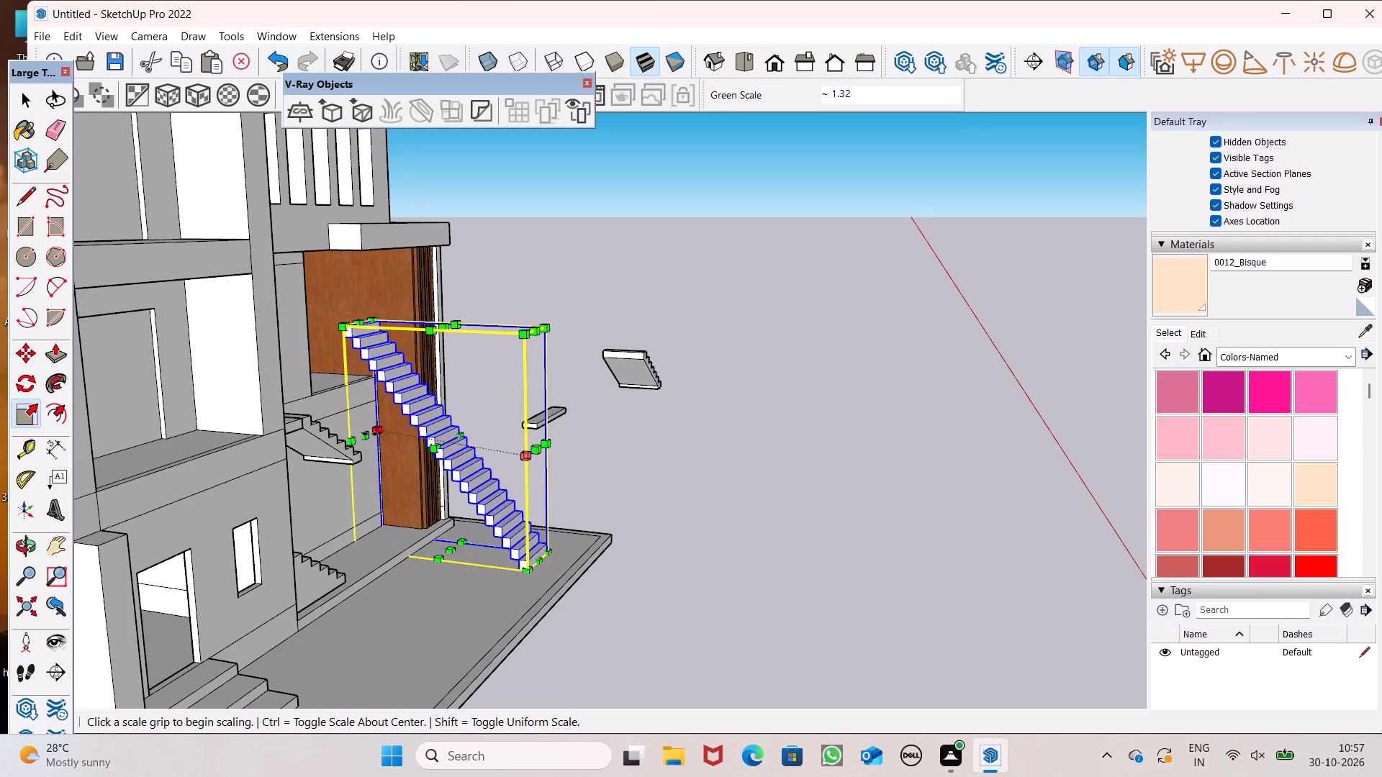
{"action": "left_click_drag", "start_coordinate": [367, 432], "coordinate": [360, 422]}
Scale the flight again by its top rear edge, extending its upper end deeper into the upper-floor opening.
{"action": "middle_click_drag", "start_coordinate": [411, 447], "coordinate": [400, 476]}
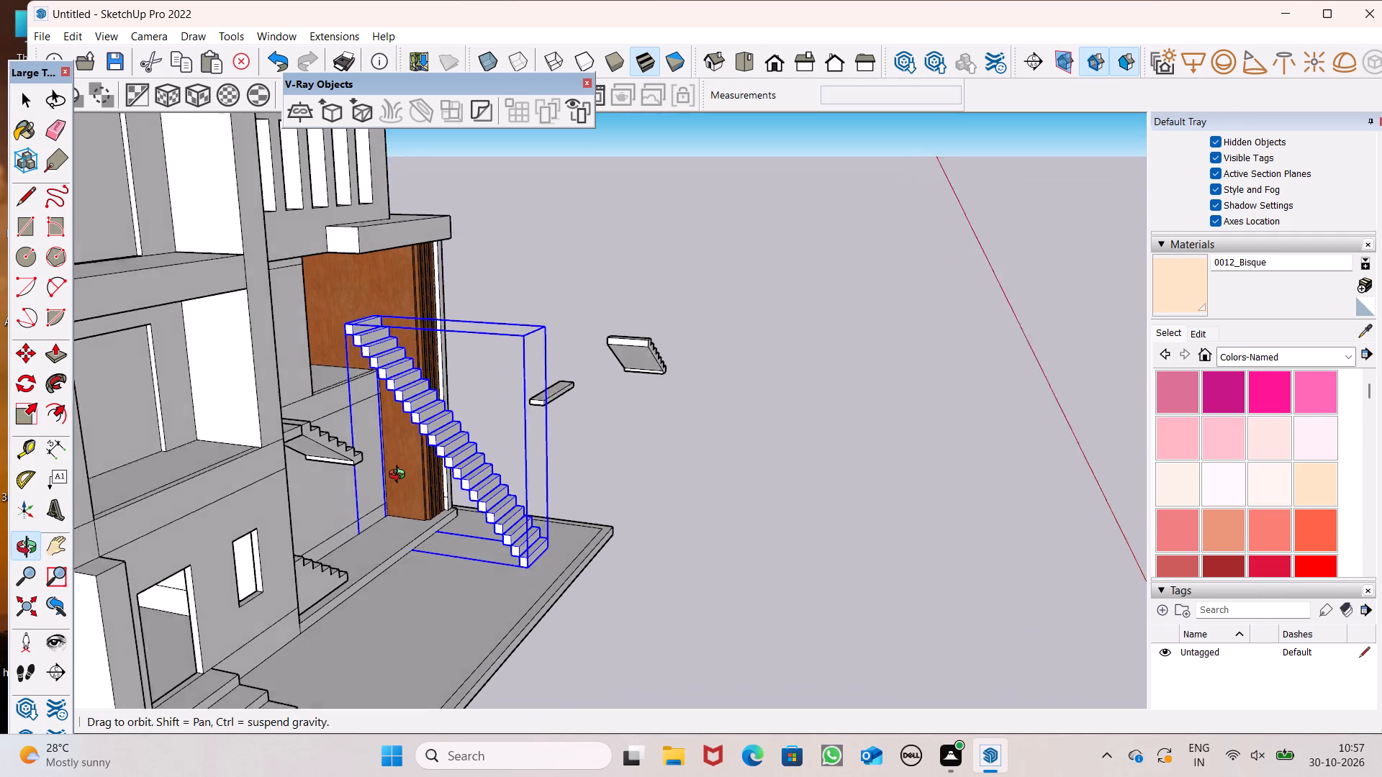
{"action": "middle_click_drag", "start_coordinate": [400, 476], "coordinate": [283, 502]}
{"action": "scroll", "coordinate": [338, 476], "scroll_direction": "down", "scroll_amount": 3}
{"action": "middle_click_drag", "start_coordinate": [359, 476], "coordinate": [375, 519]}
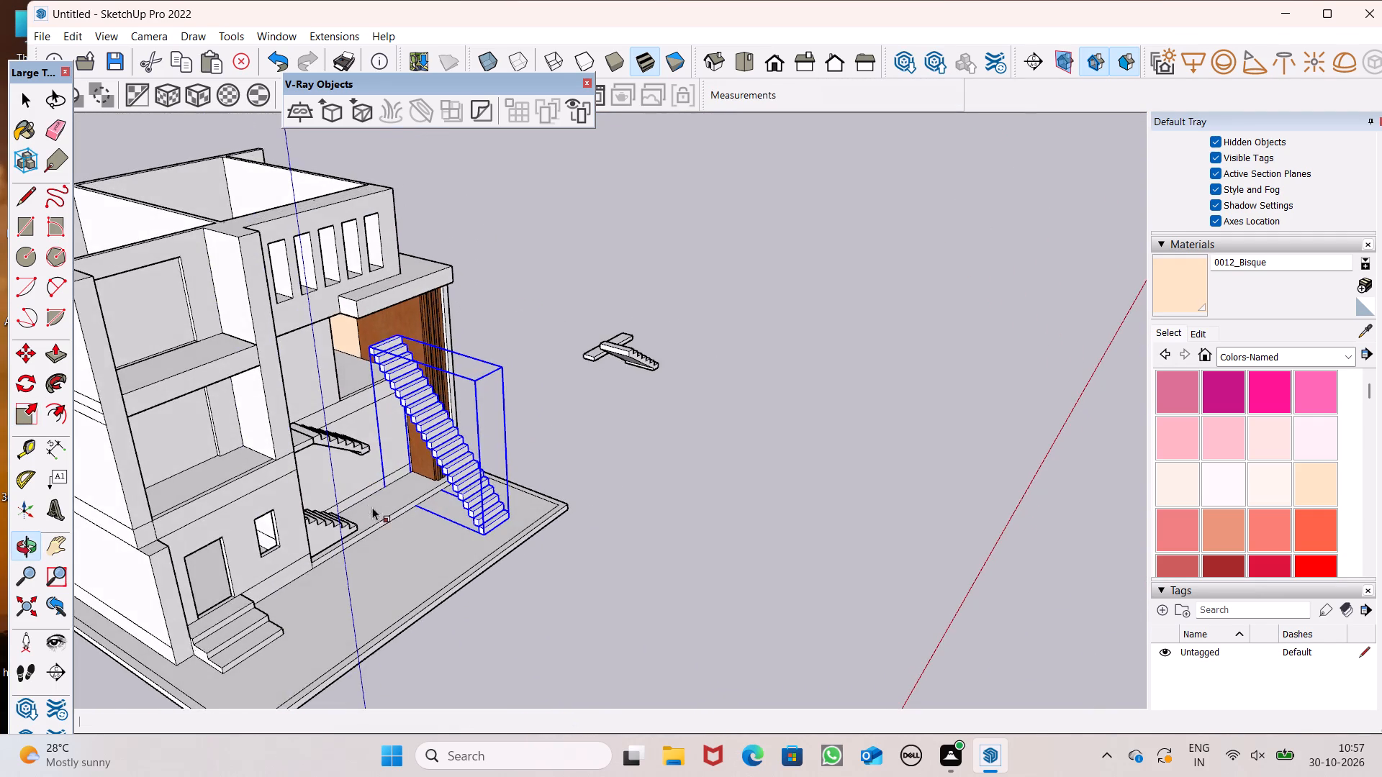
{"action": "scroll", "coordinate": [353, 408], "scroll_direction": "up", "scroll_amount": 5}
{"action": "left_click_drag", "start_coordinate": [401, 319], "coordinate": [361, 301]}
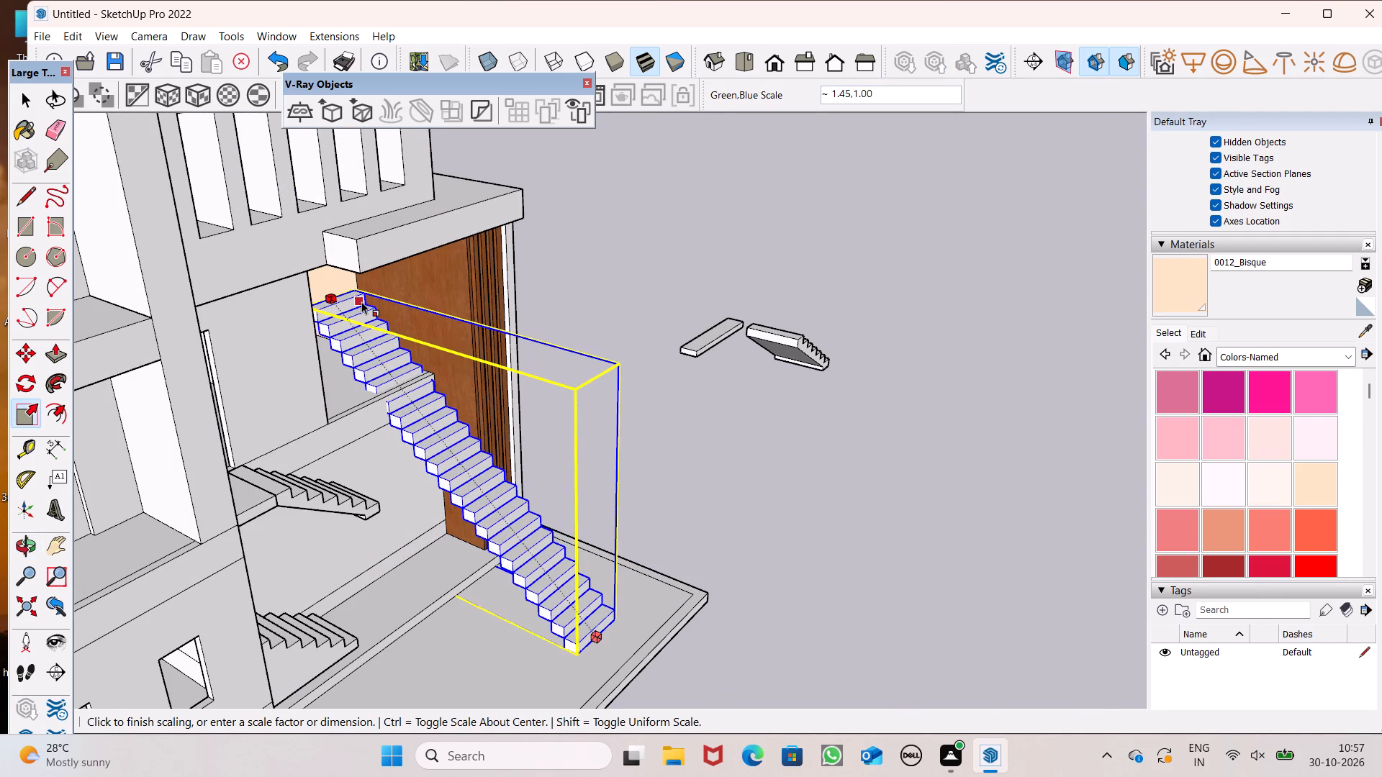
{"action": "left_click_drag", "start_coordinate": [361, 301], "coordinate": [381, 306]}
Rescale the flight by its top rear edge to about 0.88 in run.
{"action": "middle_click_drag", "start_coordinate": [453, 473], "coordinate": [595, 429]}
{"action": "middle_click_drag", "start_coordinate": [497, 442], "coordinate": [121, 433]}
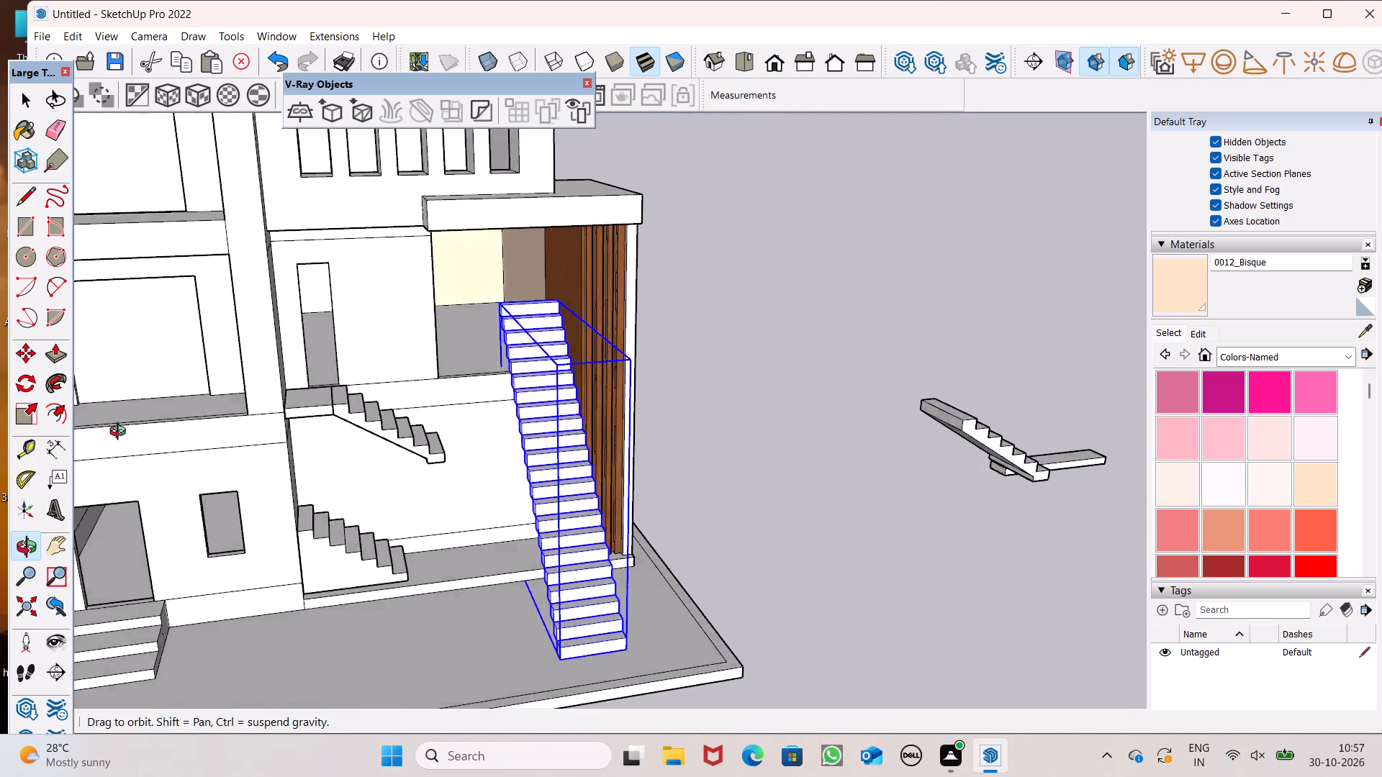
{"action": "middle_click_drag", "start_coordinate": [121, 433], "coordinate": [405, 368]}
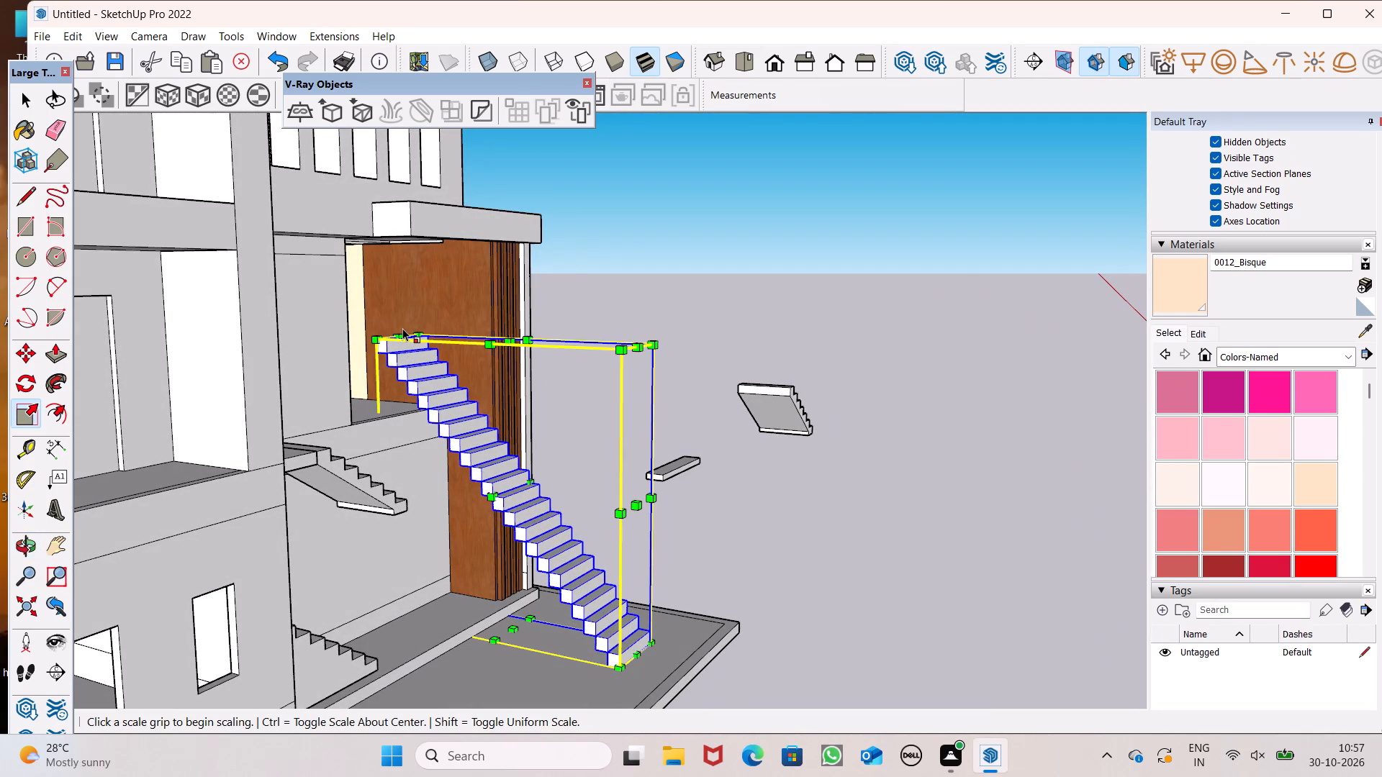
{"action": "left_click_drag", "start_coordinate": [402, 330], "coordinate": [376, 303]}
{"action": "left_click_drag", "start_coordinate": [399, 332], "coordinate": [331, 317]}
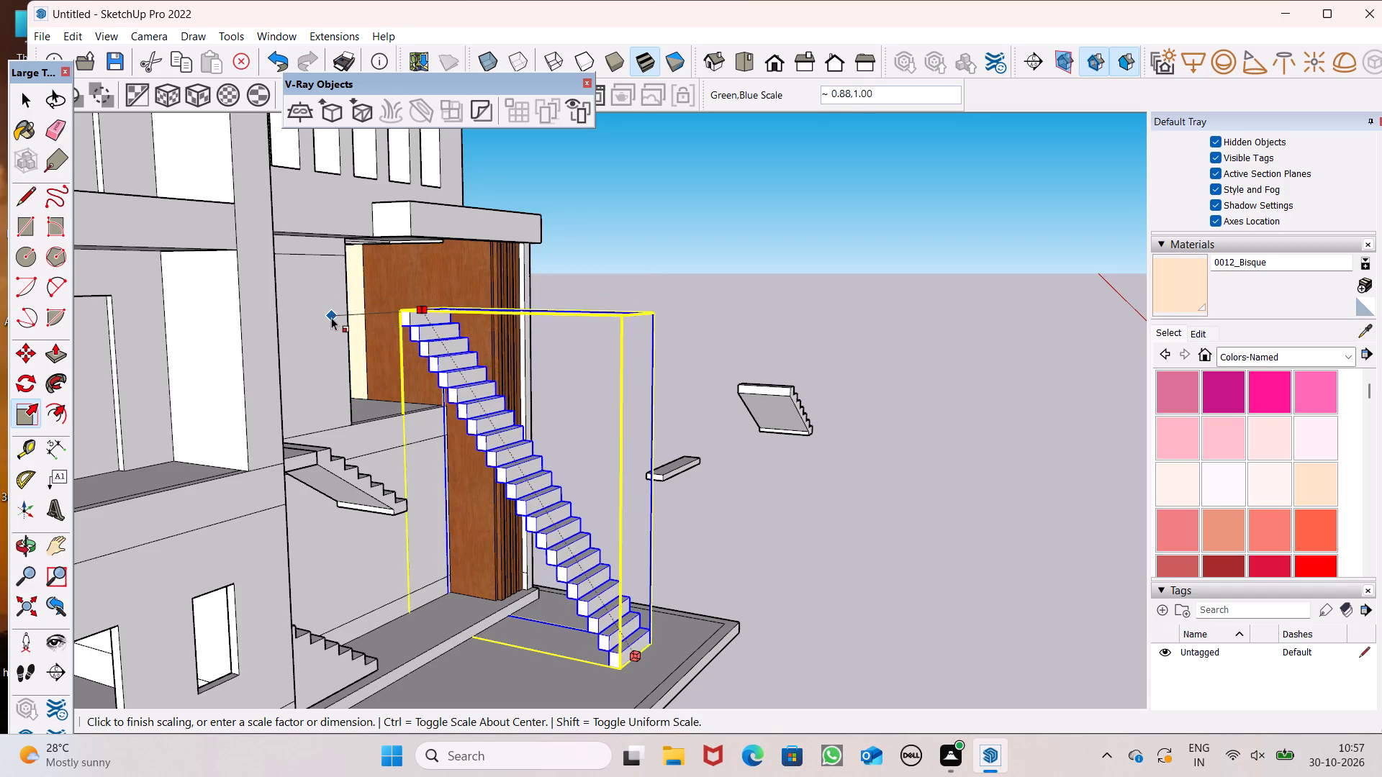
{"action": "left_click_drag", "start_coordinate": [331, 317], "coordinate": [330, 320]}
Scale the flight by its top rear edge to about 1.76 in run and 1.30 in height, bringing its top step up near the ceiling.
{"action": "scroll", "coordinate": [422, 383], "scroll_direction": "down", "scroll_amount": 2}
{"action": "middle_click_drag", "start_coordinate": [492, 412], "coordinate": [154, 484]}
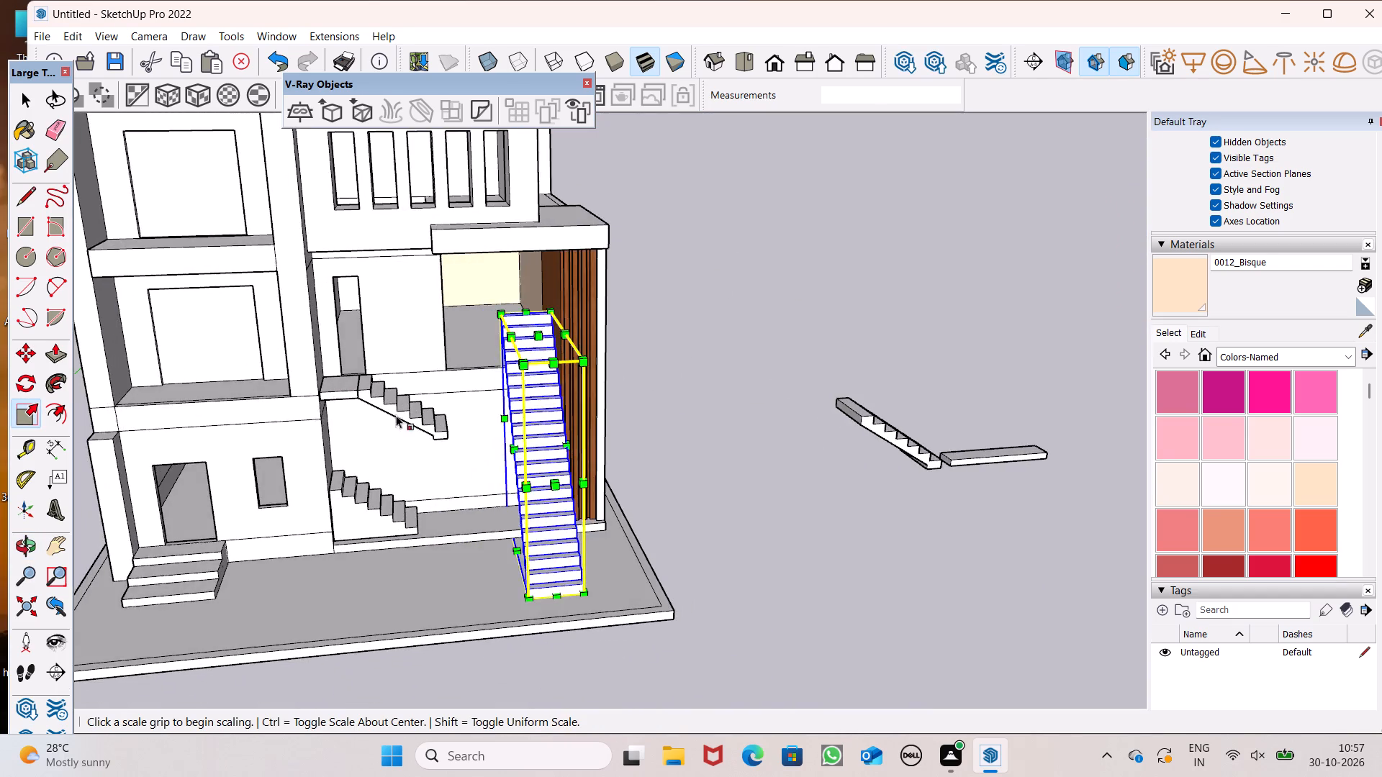
{"action": "scroll", "coordinate": [429, 405], "scroll_direction": "up", "scroll_amount": 3}
{"action": "scroll", "coordinate": [479, 372], "scroll_direction": "down", "scroll_amount": 1}
{"action": "scroll", "coordinate": [485, 365], "scroll_direction": "up", "scroll_amount": 2}
{"action": "scroll", "coordinate": [509, 385], "scroll_direction": "down", "scroll_amount": 6}
{"action": "scroll", "coordinate": [489, 340], "scroll_direction": "up", "scroll_amount": 3}
{"action": "scroll", "coordinate": [518, 322], "scroll_direction": "down", "scroll_amount": 1}
{"action": "scroll", "coordinate": [523, 318], "scroll_direction": "up", "scroll_amount": 2}
{"action": "scroll", "coordinate": [523, 318], "scroll_direction": "down", "scroll_amount": 4}
{"action": "middle_click_drag", "start_coordinate": [577, 364], "coordinate": [623, 332]}
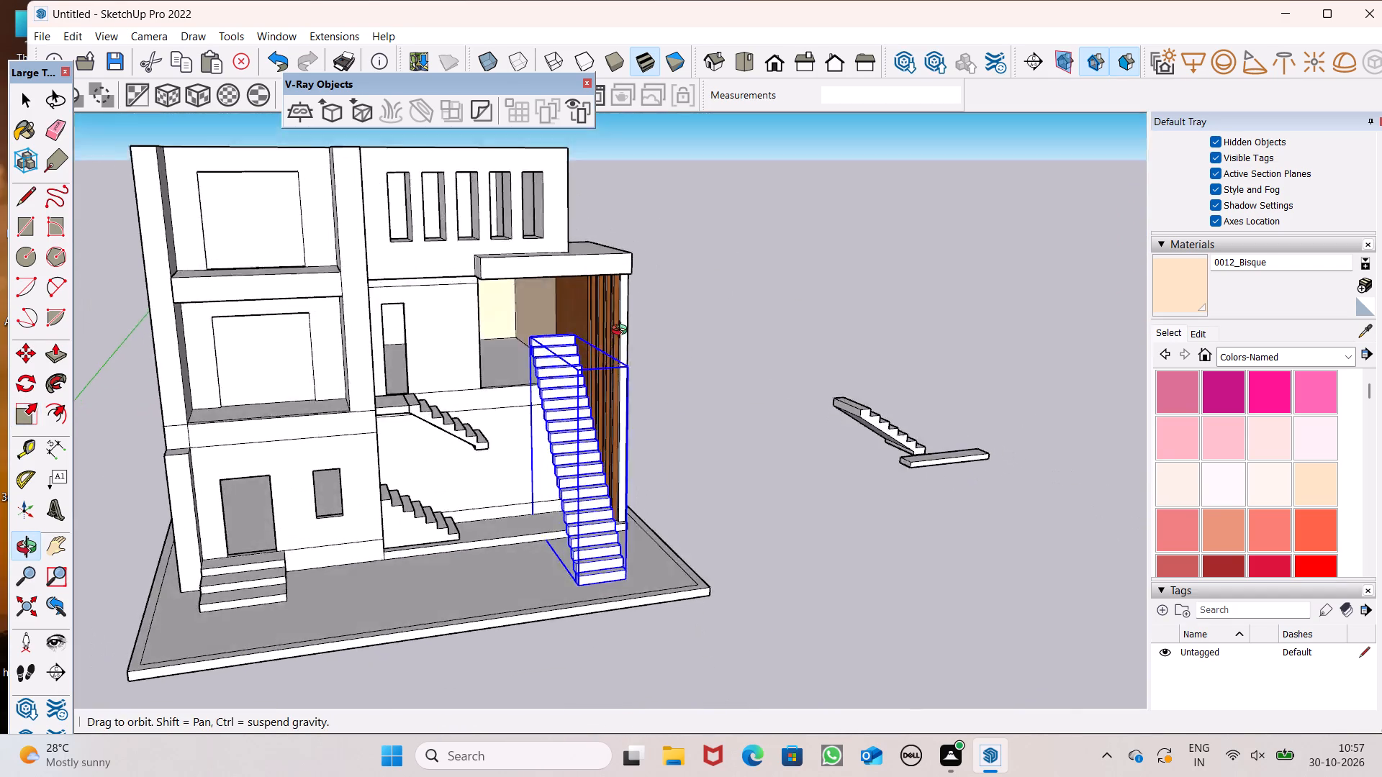
{"action": "middle_click_drag", "start_coordinate": [623, 332], "coordinate": [609, 278]}
{"action": "scroll", "coordinate": [564, 283], "scroll_direction": "up", "scroll_amount": 5}
{"action": "scroll", "coordinate": [564, 305], "scroll_direction": "down", "scroll_amount": 1}
{"action": "scroll", "coordinate": [564, 306], "scroll_direction": "up", "scroll_amount": 2}
{"action": "left_click_drag", "start_coordinate": [538, 367], "coordinate": [521, 349]}
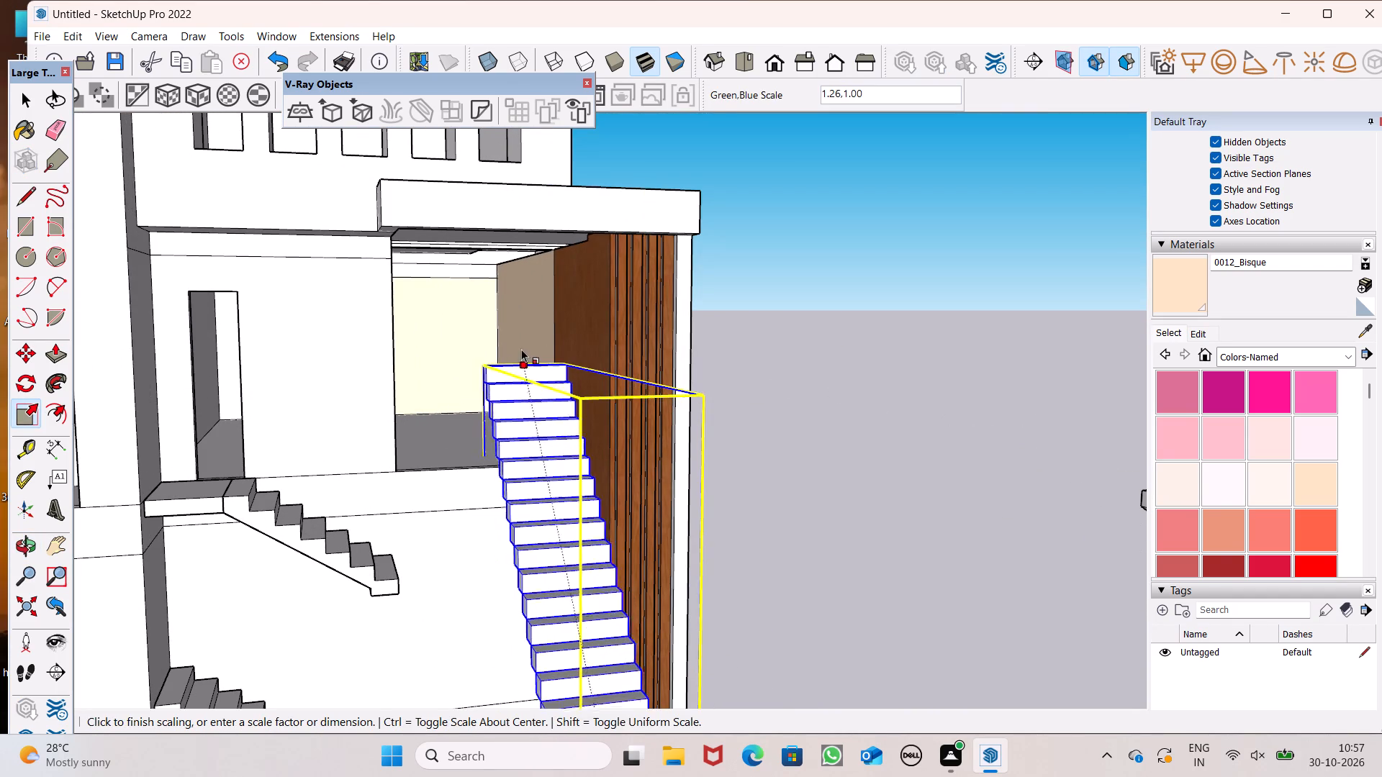
{"action": "left_click_drag", "start_coordinate": [521, 349], "coordinate": [481, 304]}
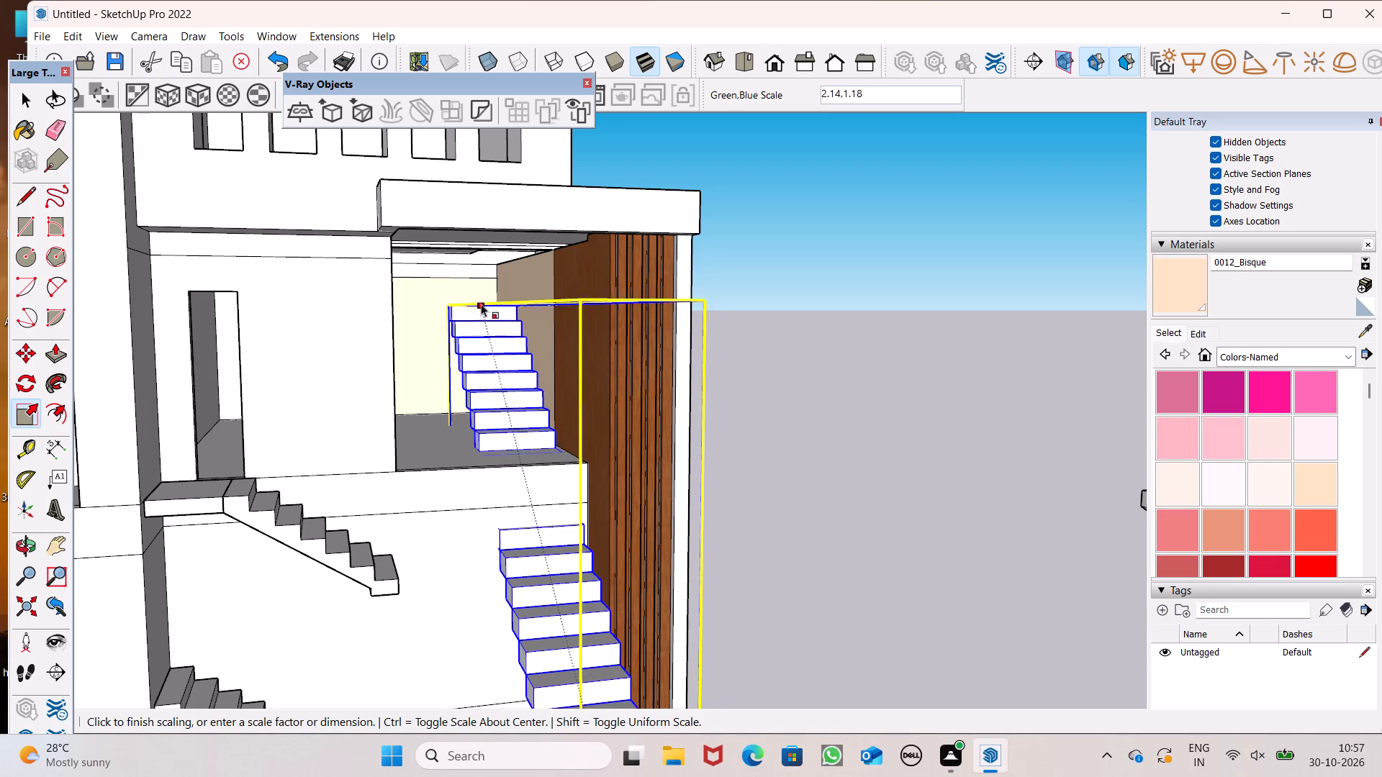
{"action": "left_click_drag", "start_coordinate": [481, 304], "coordinate": [496, 265]}
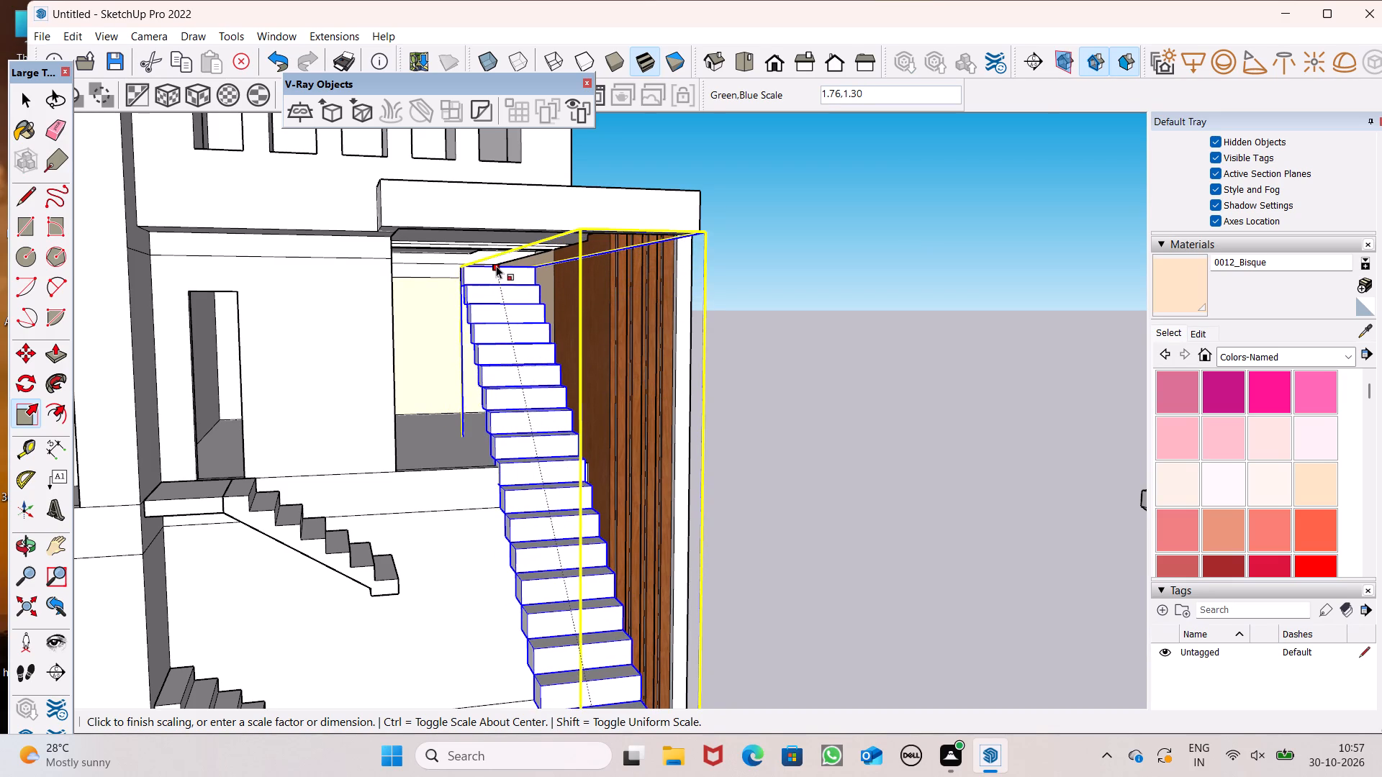
{"action": "left_click_drag", "start_coordinate": [496, 265], "coordinate": [496, 266]}
Examine from several angles how the enlarged flight meets the upper-floor opening, the ceiling and the wood-clad wall.
{"action": "middle_click_drag", "start_coordinate": [494, 377], "coordinate": [358, 437]}
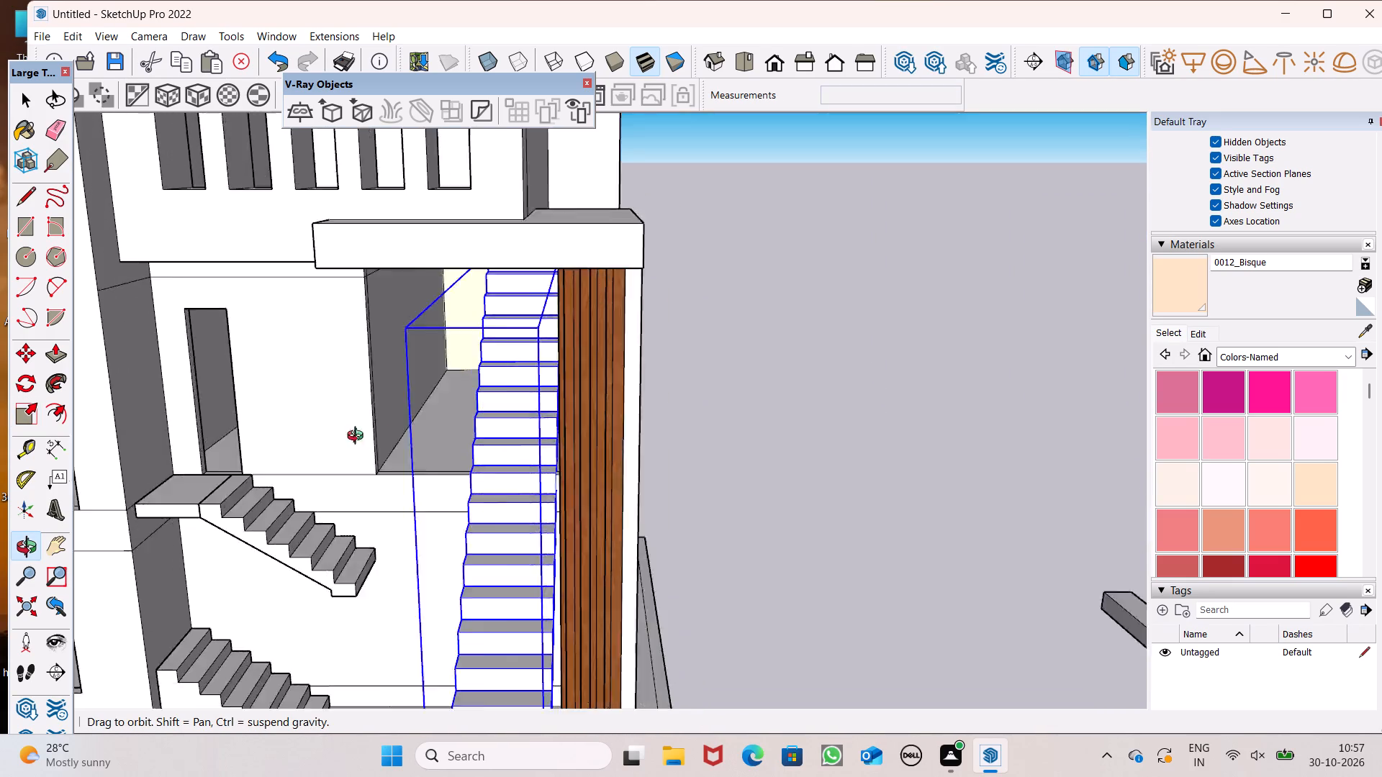
{"action": "middle_click_drag", "start_coordinate": [358, 437], "coordinate": [441, 372]}
{"action": "scroll", "coordinate": [456, 390], "scroll_direction": "down", "scroll_amount": 2}
{"action": "middle_click_drag", "start_coordinate": [493, 489], "coordinate": [722, 451]}
{"action": "scroll", "coordinate": [500, 394], "scroll_direction": "up", "scroll_amount": 8}
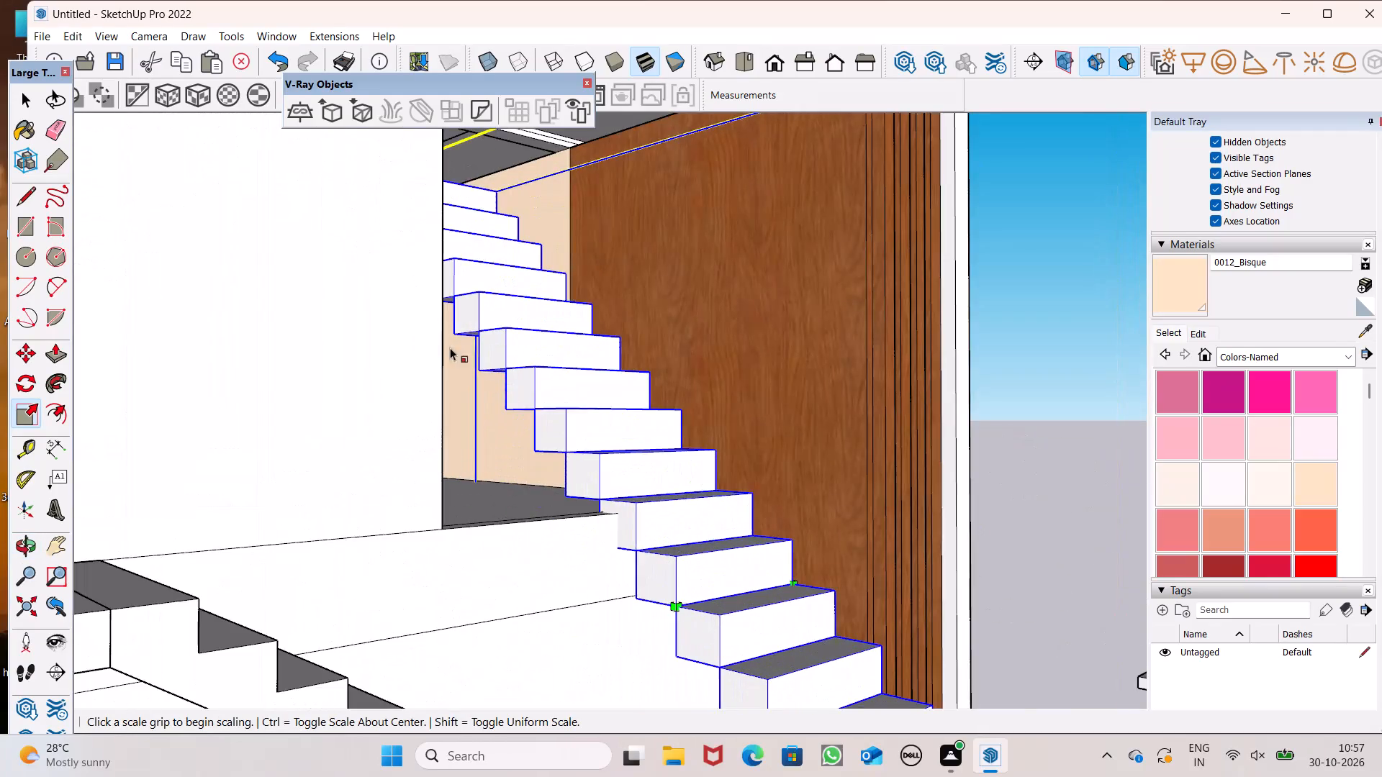
{"action": "scroll", "coordinate": [380, 337], "scroll_direction": "up", "scroll_amount": 5}
{"action": "scroll", "coordinate": [433, 358], "scroll_direction": "down", "scroll_amount": 14}
{"action": "middle_click_drag", "start_coordinate": [566, 460], "coordinate": [644, 369]}
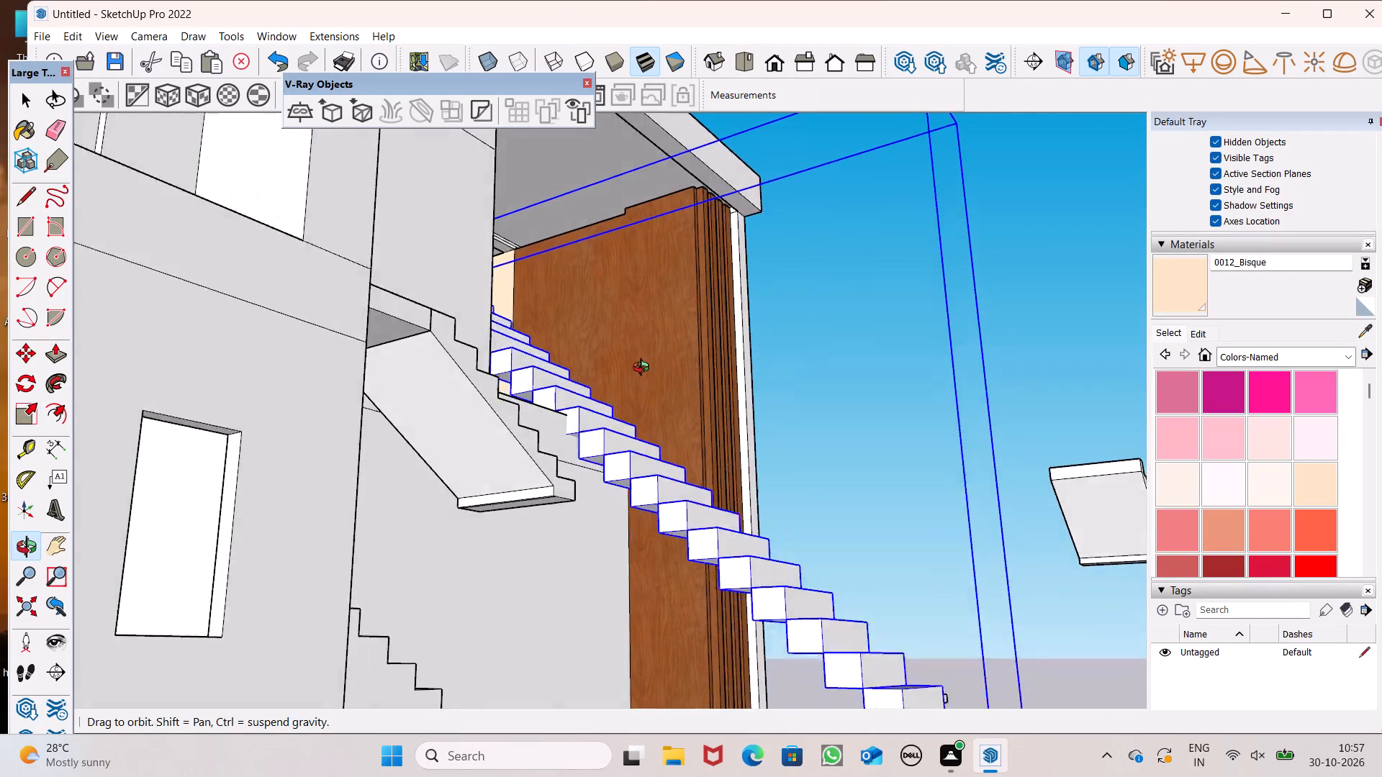
{"action": "middle_click_drag", "start_coordinate": [644, 369], "coordinate": [636, 376]}
{"action": "scroll", "coordinate": [618, 406], "scroll_direction": "down", "scroll_amount": 5}
{"action": "middle_click_drag", "start_coordinate": [592, 421], "coordinate": [541, 532]}
{"action": "scroll", "coordinate": [572, 393], "scroll_direction": "up", "scroll_amount": 3}
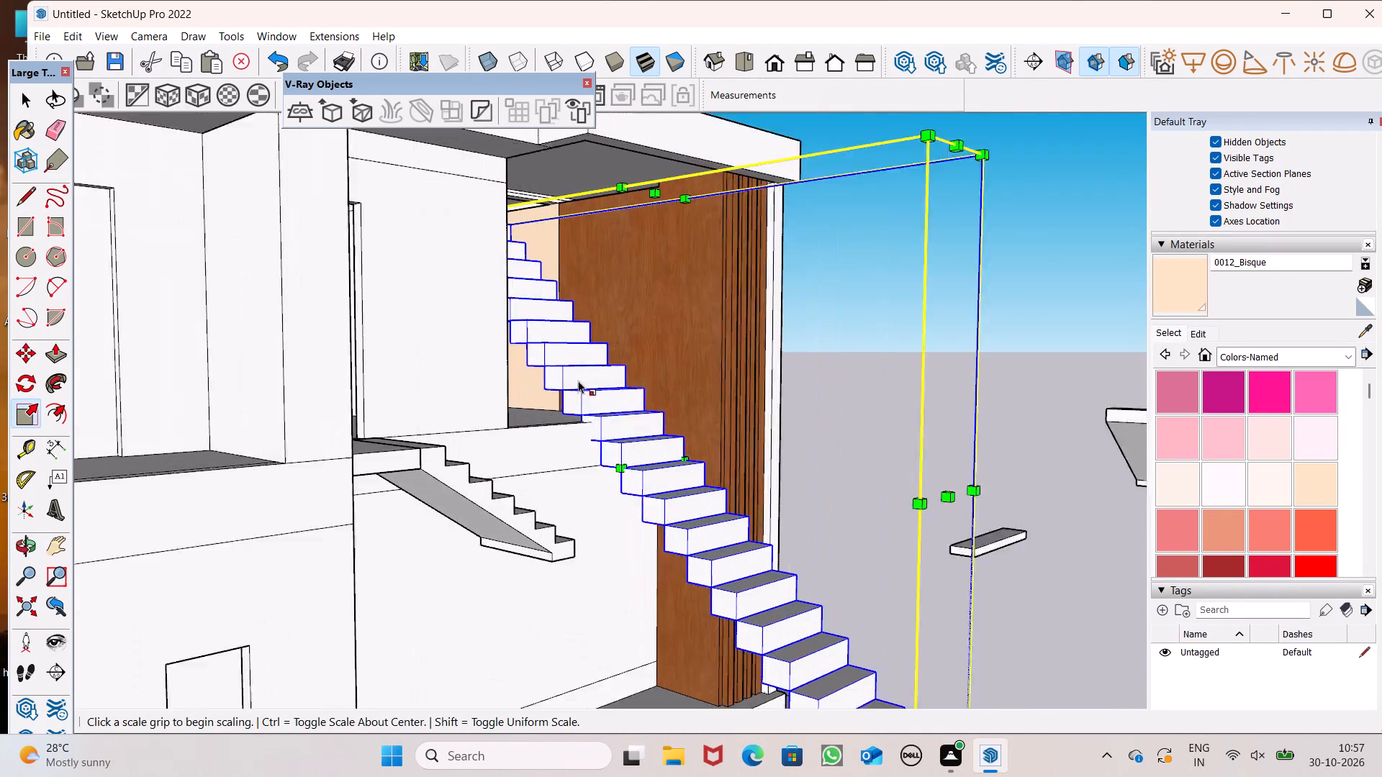
{"action": "scroll", "coordinate": [578, 381], "scroll_direction": "up", "scroll_amount": 5}
{"action": "middle_click_drag", "start_coordinate": [510, 371], "coordinate": [389, 399]}
{"action": "scroll", "coordinate": [384, 405], "scroll_direction": "up", "scroll_amount": 3}
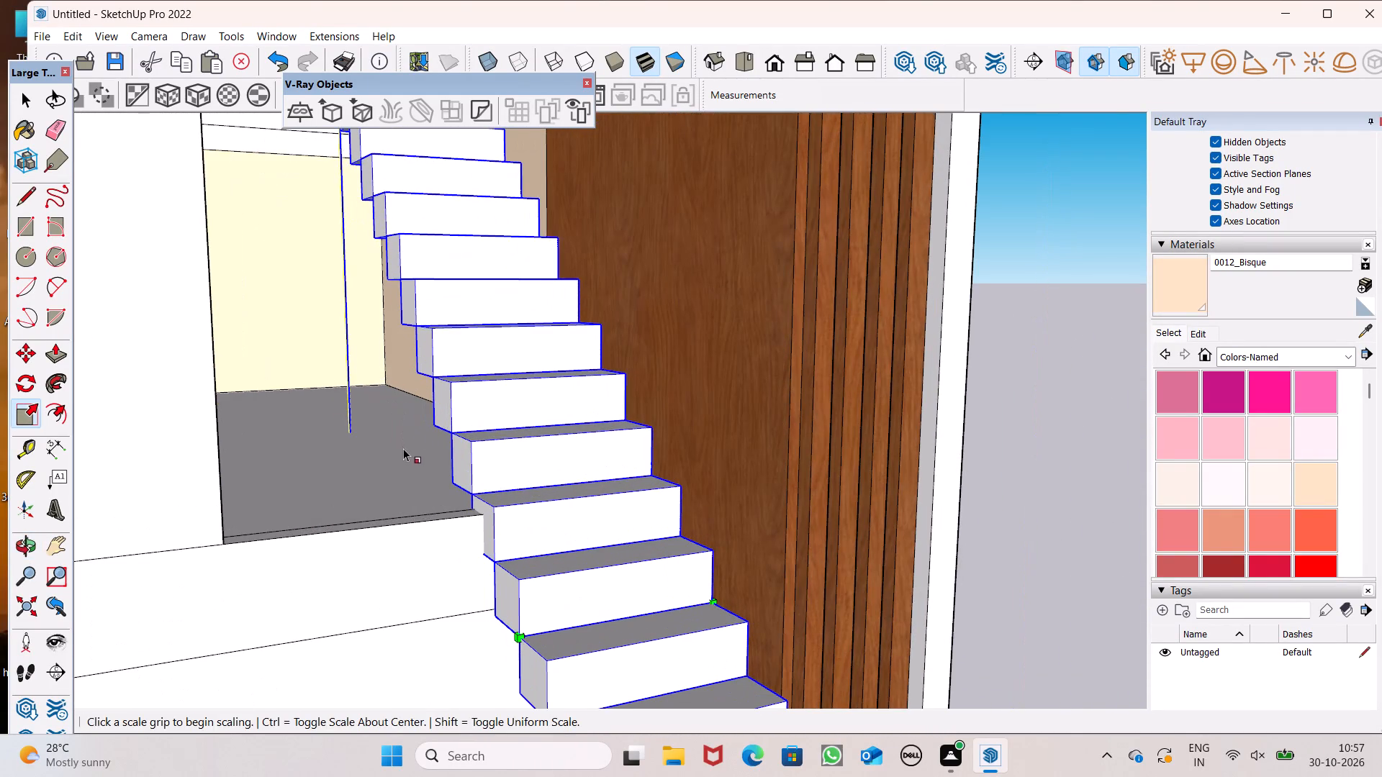
{"action": "middle_click_drag", "start_coordinate": [405, 441], "coordinate": [456, 411]}
{"action": "scroll", "coordinate": [456, 409], "scroll_direction": "up", "scroll_amount": 1}
{"action": "scroll", "coordinate": [459, 409], "scroll_direction": "down", "scroll_amount": 10}
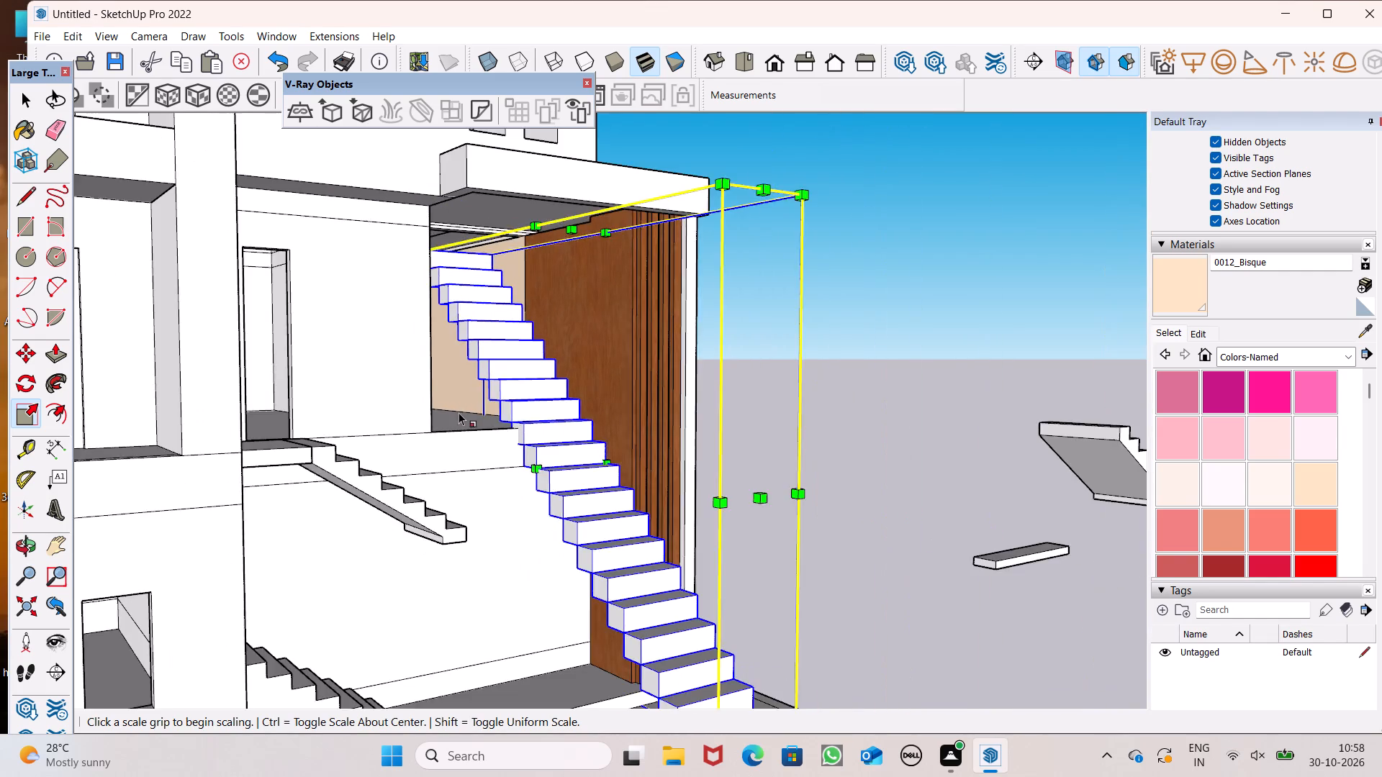
{"action": "middle_click_drag", "start_coordinate": [461, 410], "coordinate": [411, 394]}
{"action": "scroll", "coordinate": [469, 379], "scroll_direction": "up", "scroll_amount": 3}
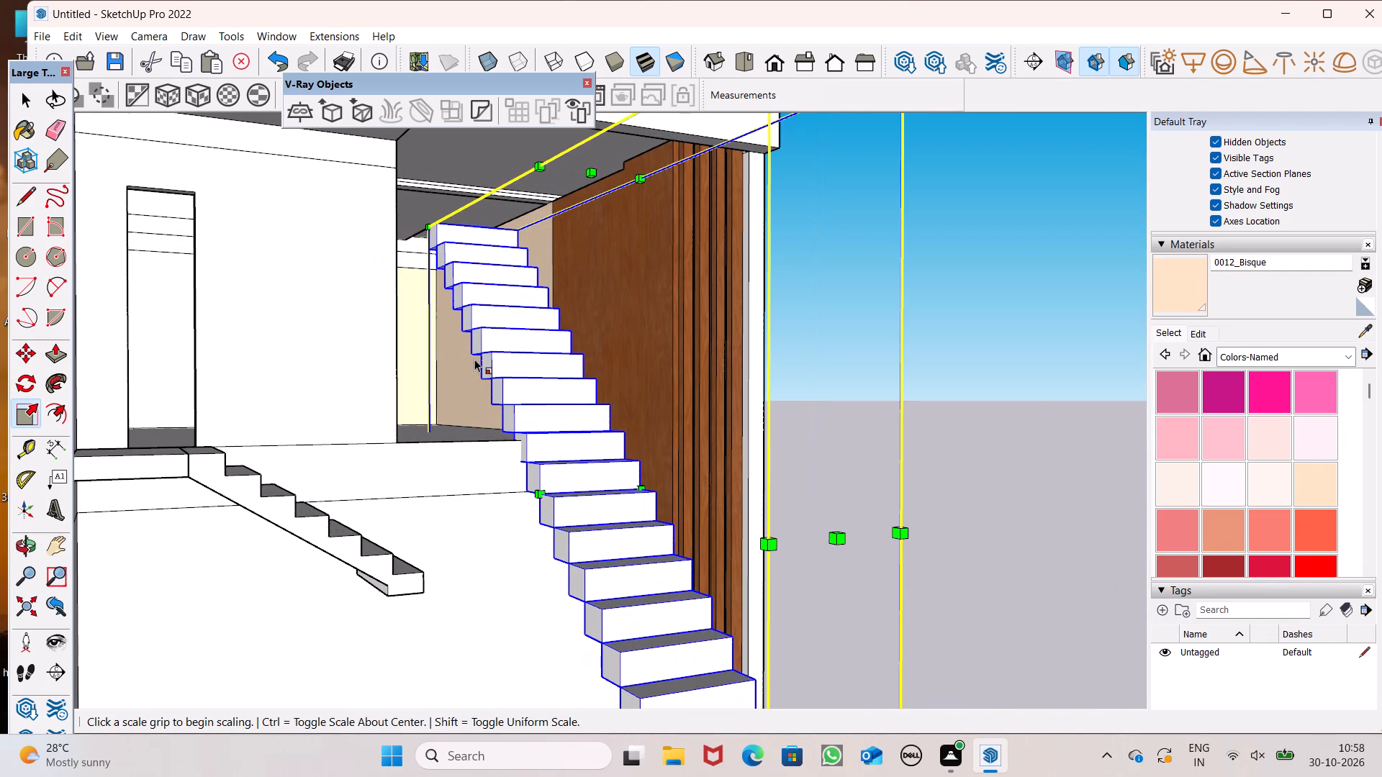
{"action": "middle_click_drag", "start_coordinate": [461, 320], "coordinate": [508, 374]}
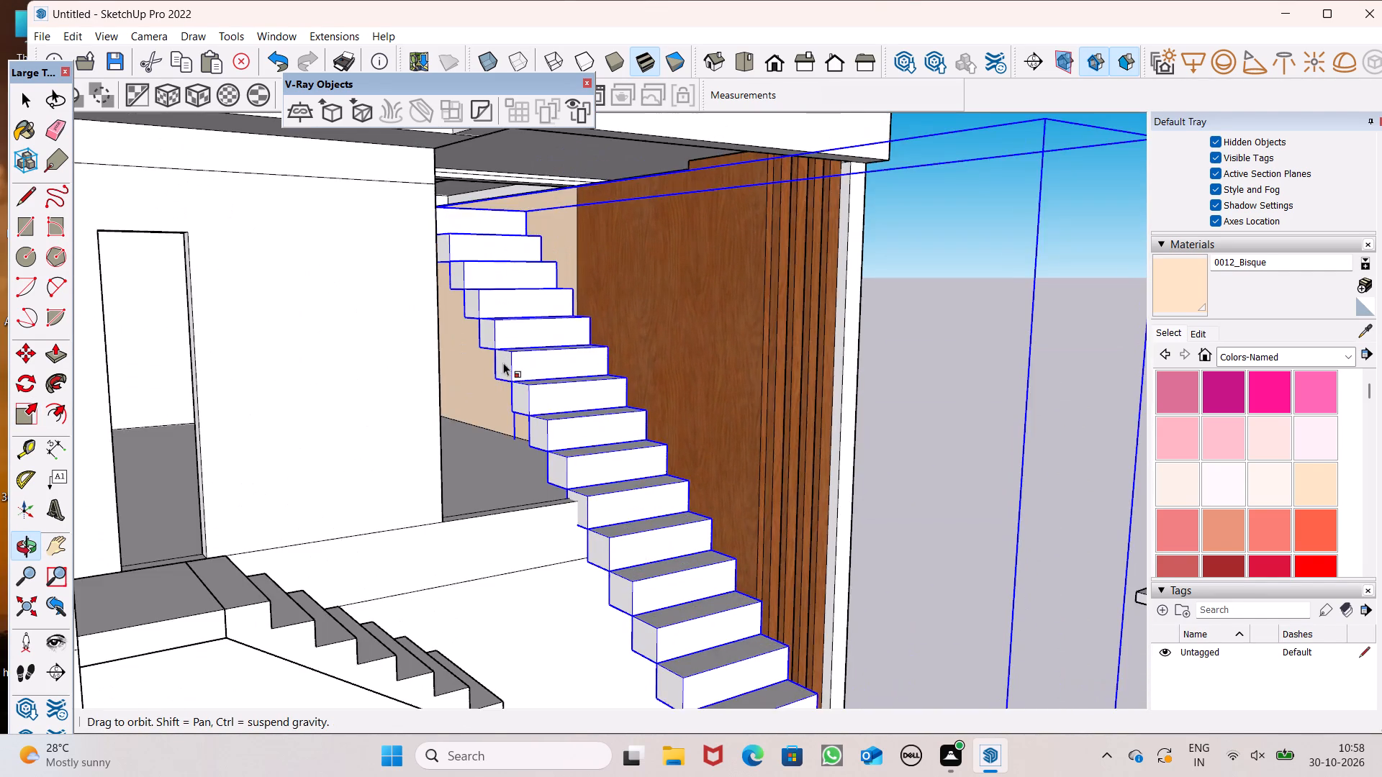
{"action": "scroll", "coordinate": [497, 355], "scroll_direction": "down", "scroll_amount": 14}
{"action": "middle_click_drag", "start_coordinate": [502, 423], "coordinate": [240, 513]}
Clear the selection and review the staircase against the whole front of the house.
{"action": "key", "text": "space"}
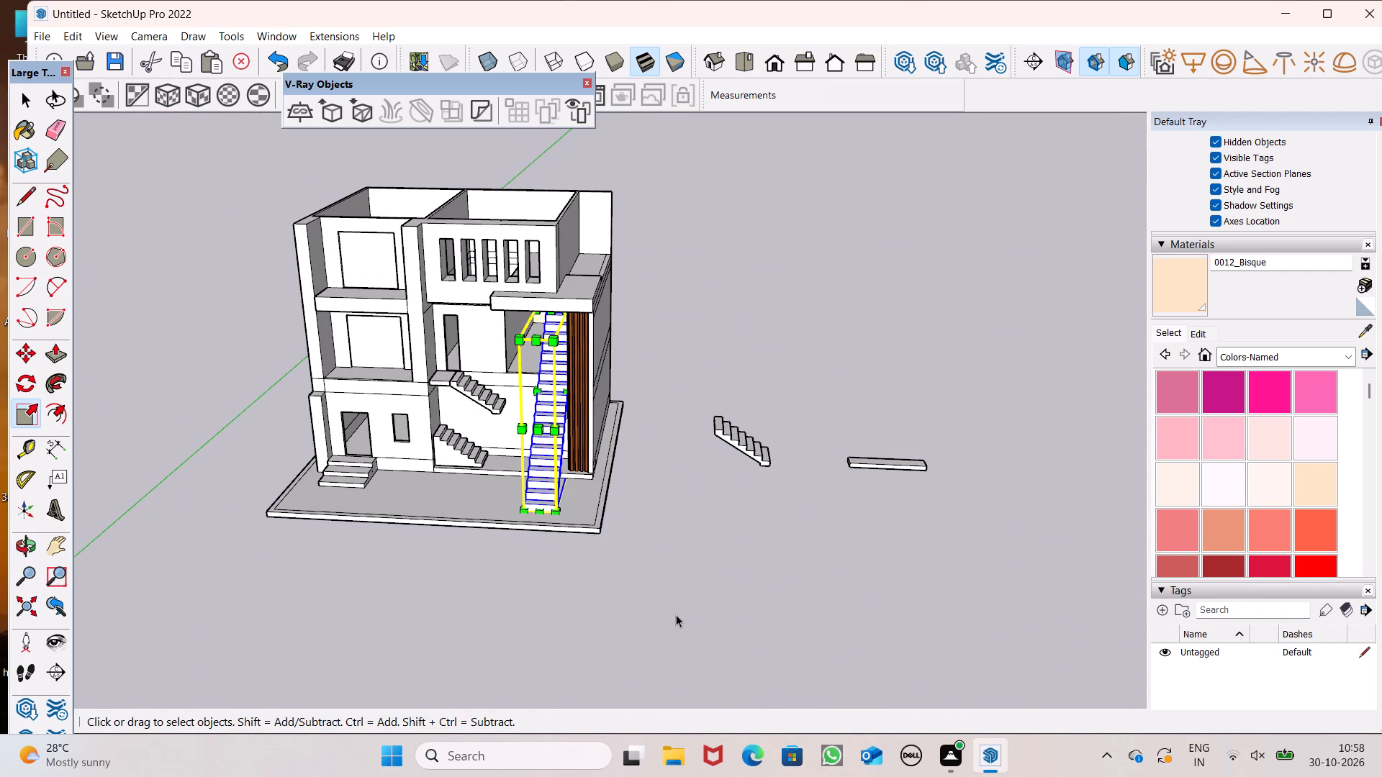
{"action": "left_click", "coordinate": [676, 614]}
{"action": "scroll", "coordinate": [630, 562], "scroll_direction": "down", "scroll_amount": 5}
{"action": "middle_click_drag", "start_coordinate": [627, 561], "coordinate": [674, 477]}
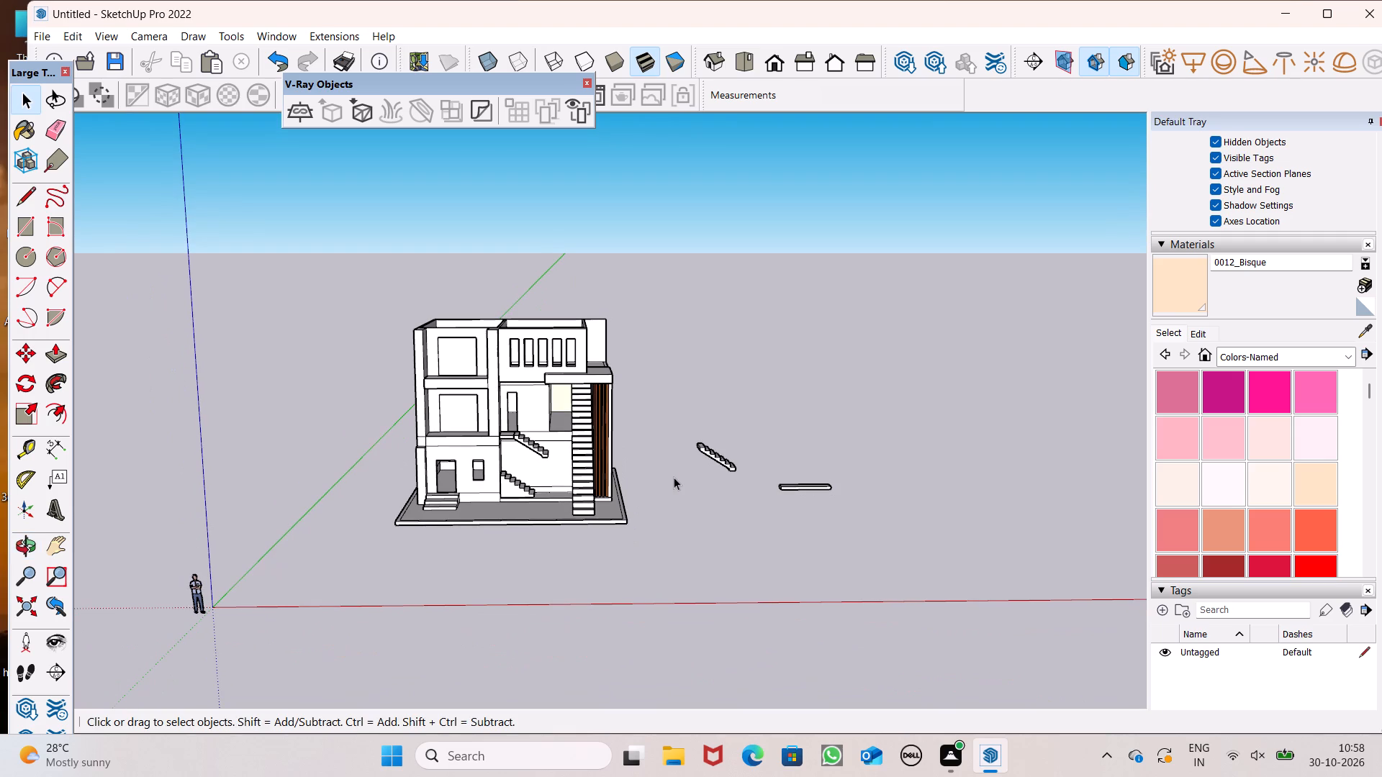
{"action": "scroll", "coordinate": [608, 466], "scroll_direction": "up", "scroll_amount": 5}
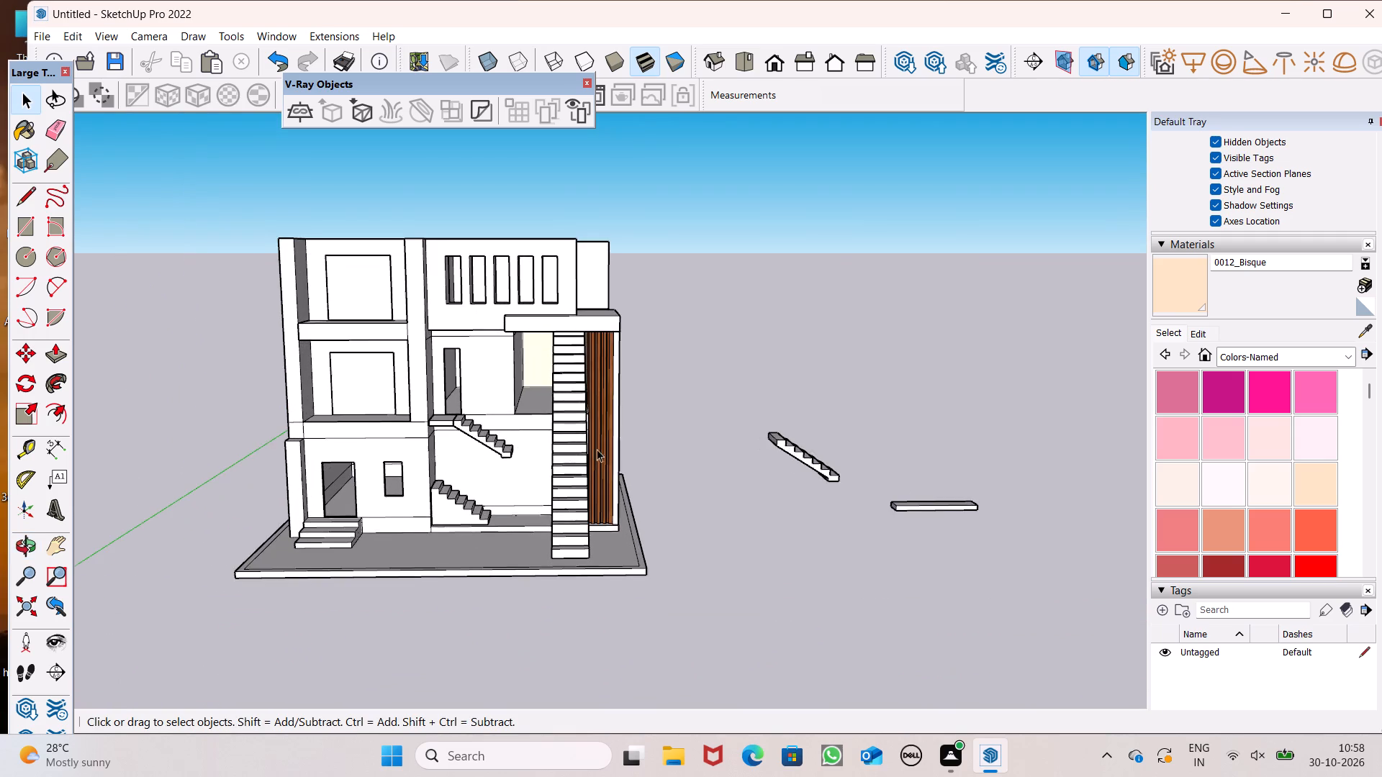
{"action": "scroll", "coordinate": [415, 447], "scroll_direction": "up", "scroll_amount": 1}
{"action": "middle_click_drag", "start_coordinate": [574, 434], "coordinate": [719, 425]}
{"action": "scroll", "coordinate": [608, 424], "scroll_direction": "up", "scroll_amount": 5}
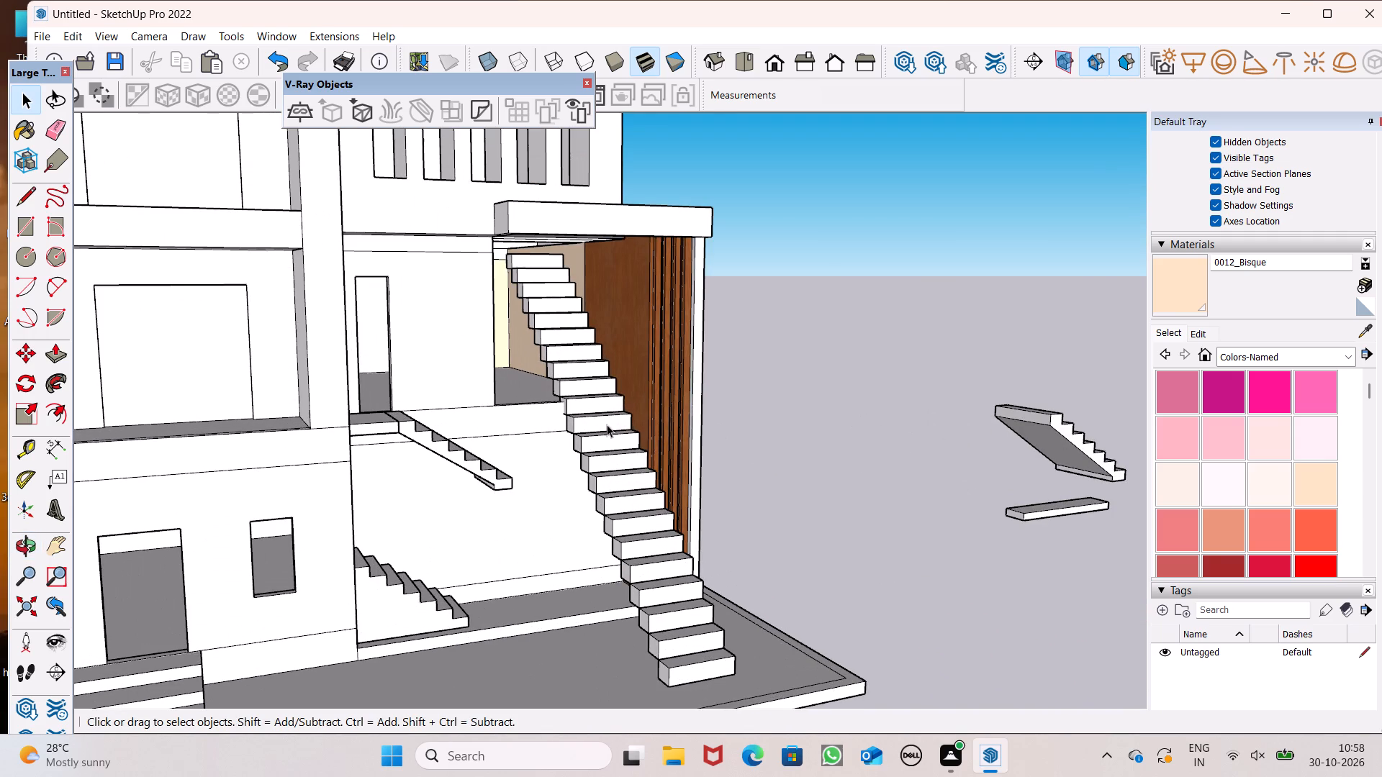
Select the long flight and examine from several angles how it sits between the base slab and the upper-floor opening.
{"action": "left_click", "coordinate": [607, 425]}
{"action": "scroll", "coordinate": [538, 401], "scroll_direction": "down", "scroll_amount": 5}
{"action": "middle_click_drag", "start_coordinate": [580, 438], "coordinate": [544, 461]}
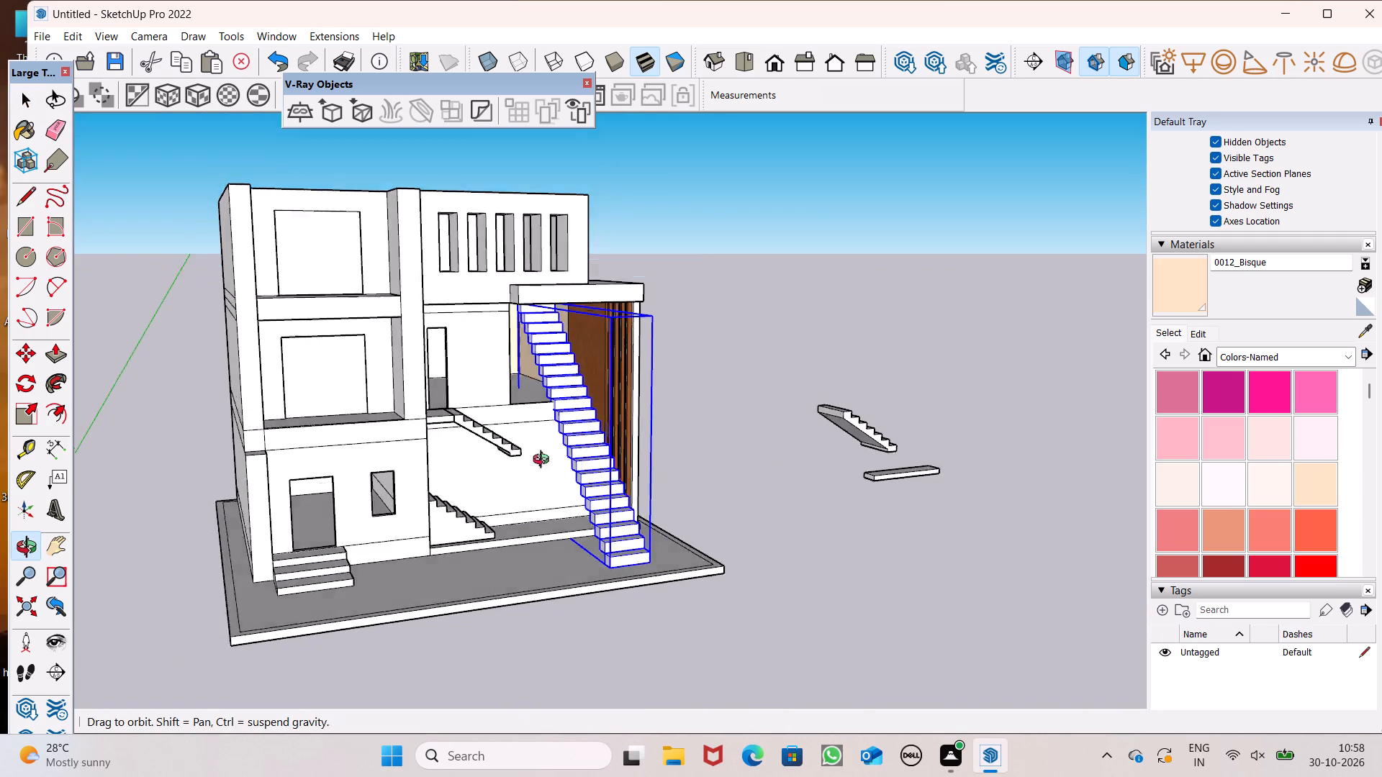
{"action": "middle_click_drag", "start_coordinate": [544, 461], "coordinate": [559, 389]}
{"action": "scroll", "coordinate": [568, 419], "scroll_direction": "up", "scroll_amount": 4}
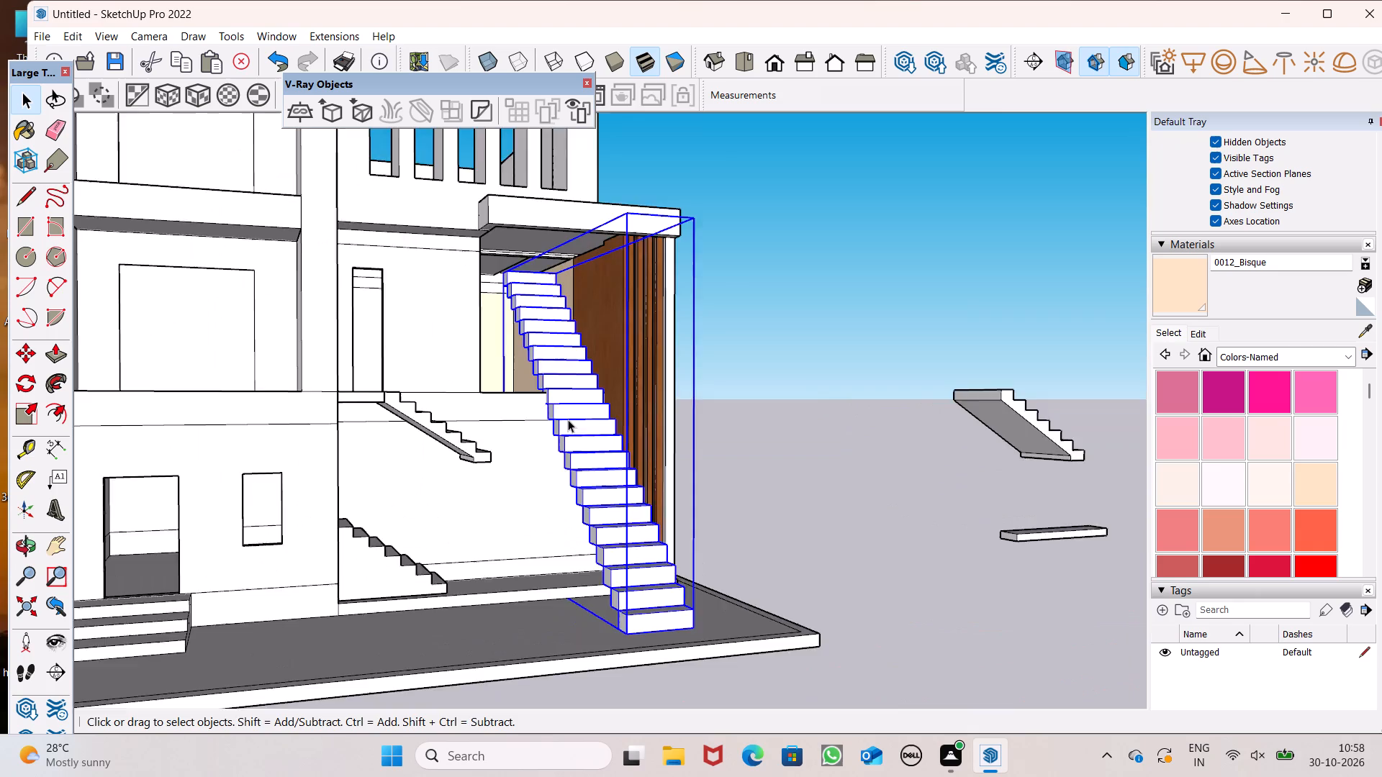
{"action": "scroll", "coordinate": [568, 419], "scroll_direction": "up", "scroll_amount": 3}
{"action": "middle_click_drag", "start_coordinate": [533, 417], "coordinate": [707, 317]}
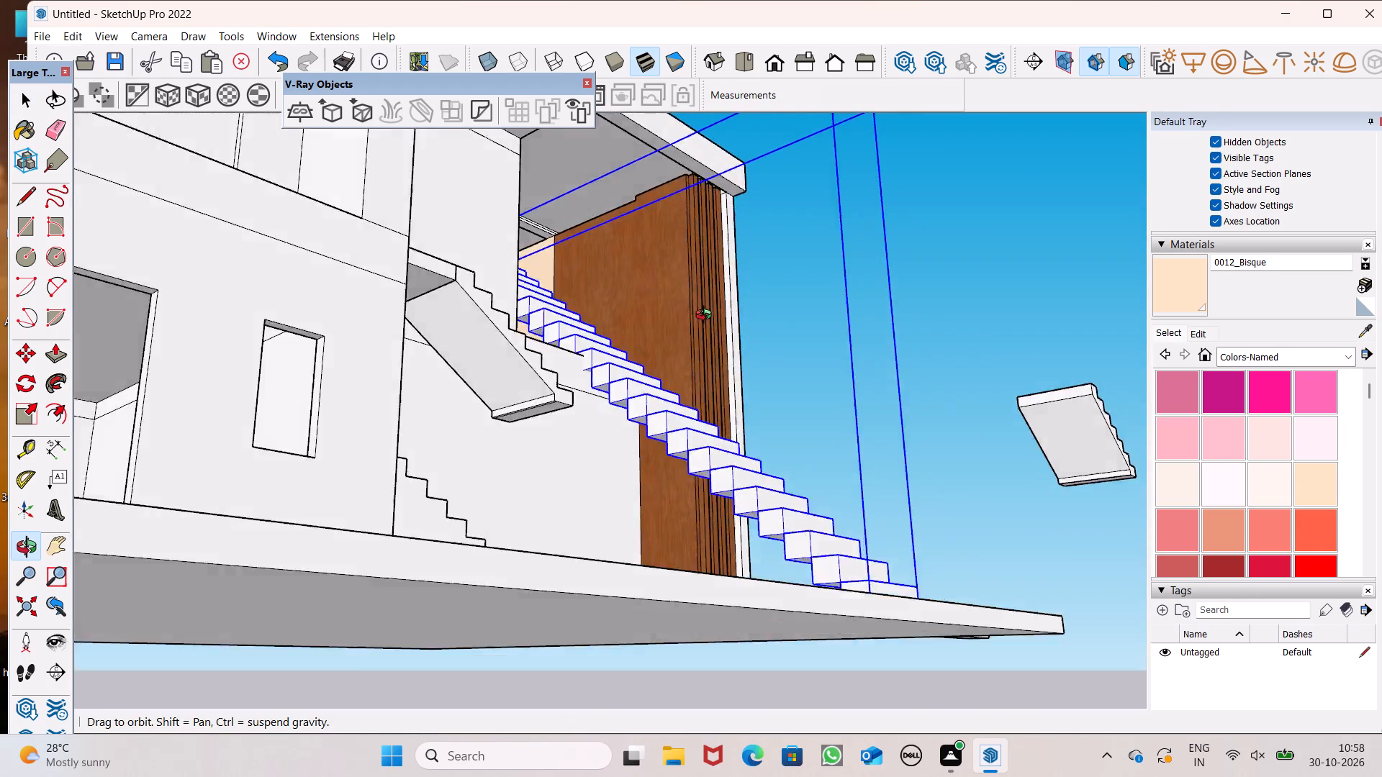
{"action": "middle_click_drag", "start_coordinate": [707, 317], "coordinate": [608, 526]}
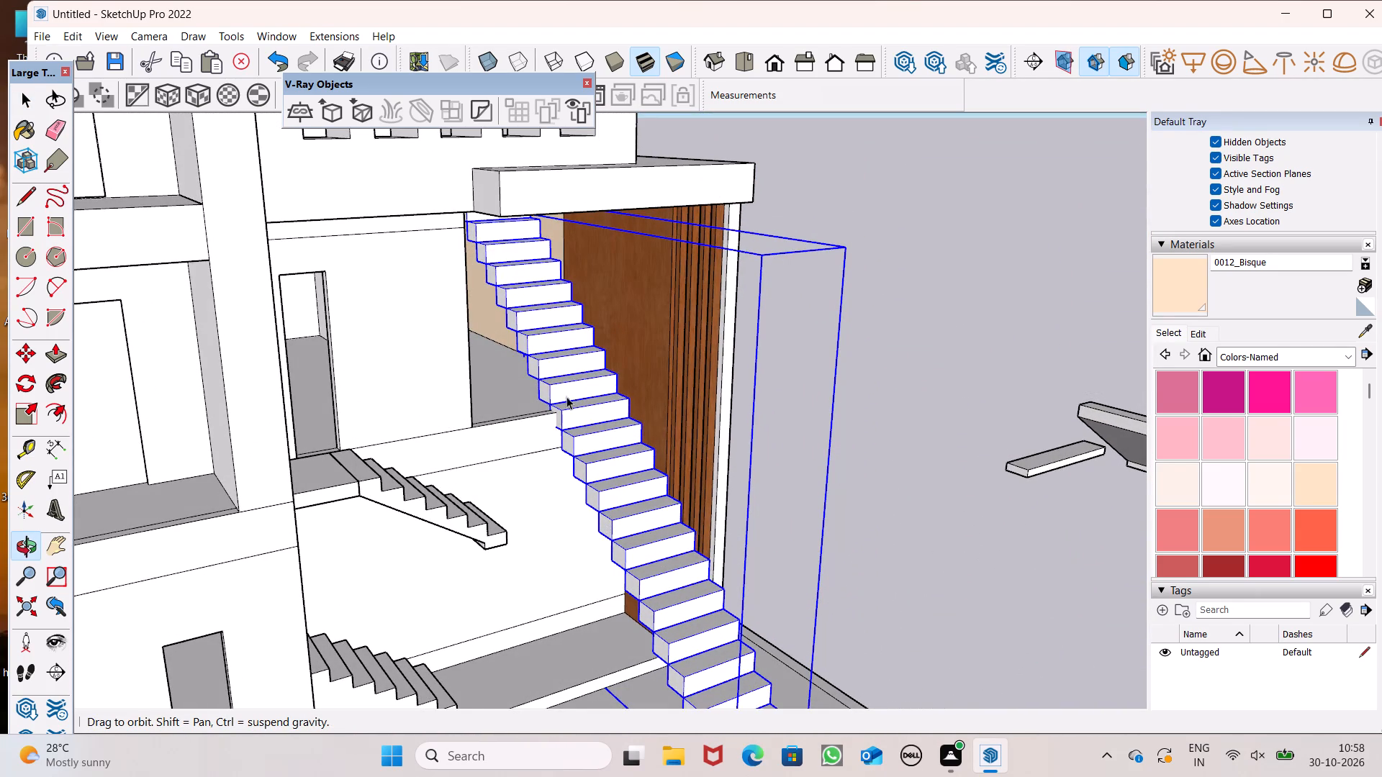
{"action": "scroll", "coordinate": [562, 409], "scroll_direction": "down", "scroll_amount": 4}
{"action": "middle_click_drag", "start_coordinate": [561, 410], "coordinate": [501, 337]}
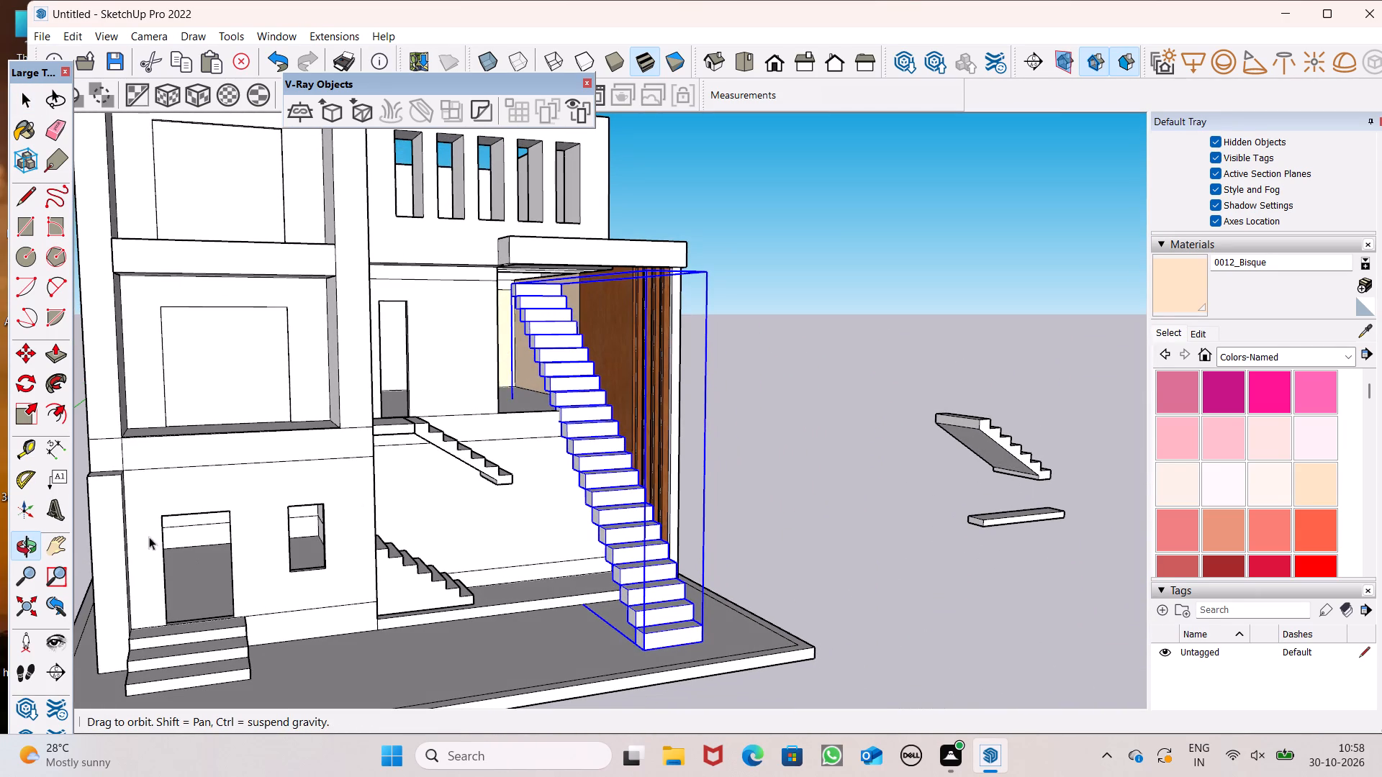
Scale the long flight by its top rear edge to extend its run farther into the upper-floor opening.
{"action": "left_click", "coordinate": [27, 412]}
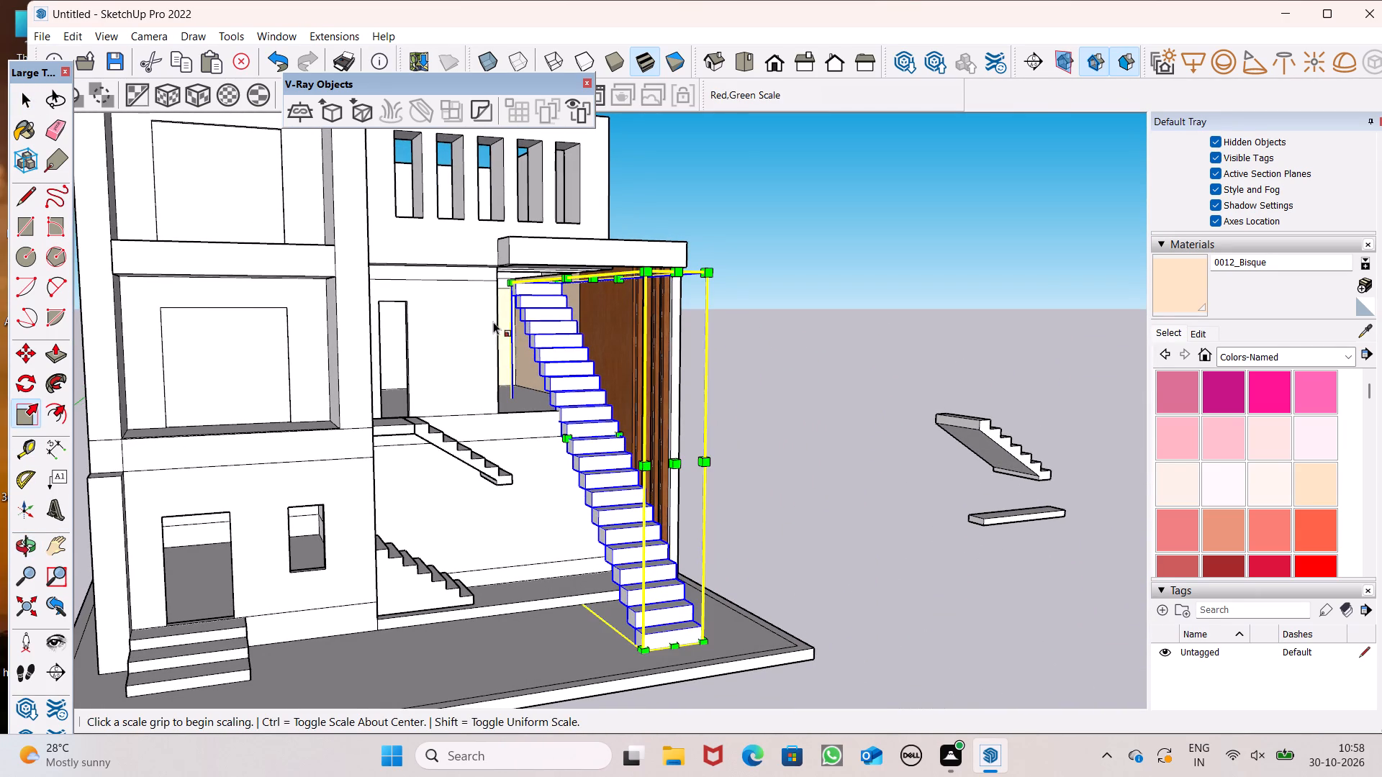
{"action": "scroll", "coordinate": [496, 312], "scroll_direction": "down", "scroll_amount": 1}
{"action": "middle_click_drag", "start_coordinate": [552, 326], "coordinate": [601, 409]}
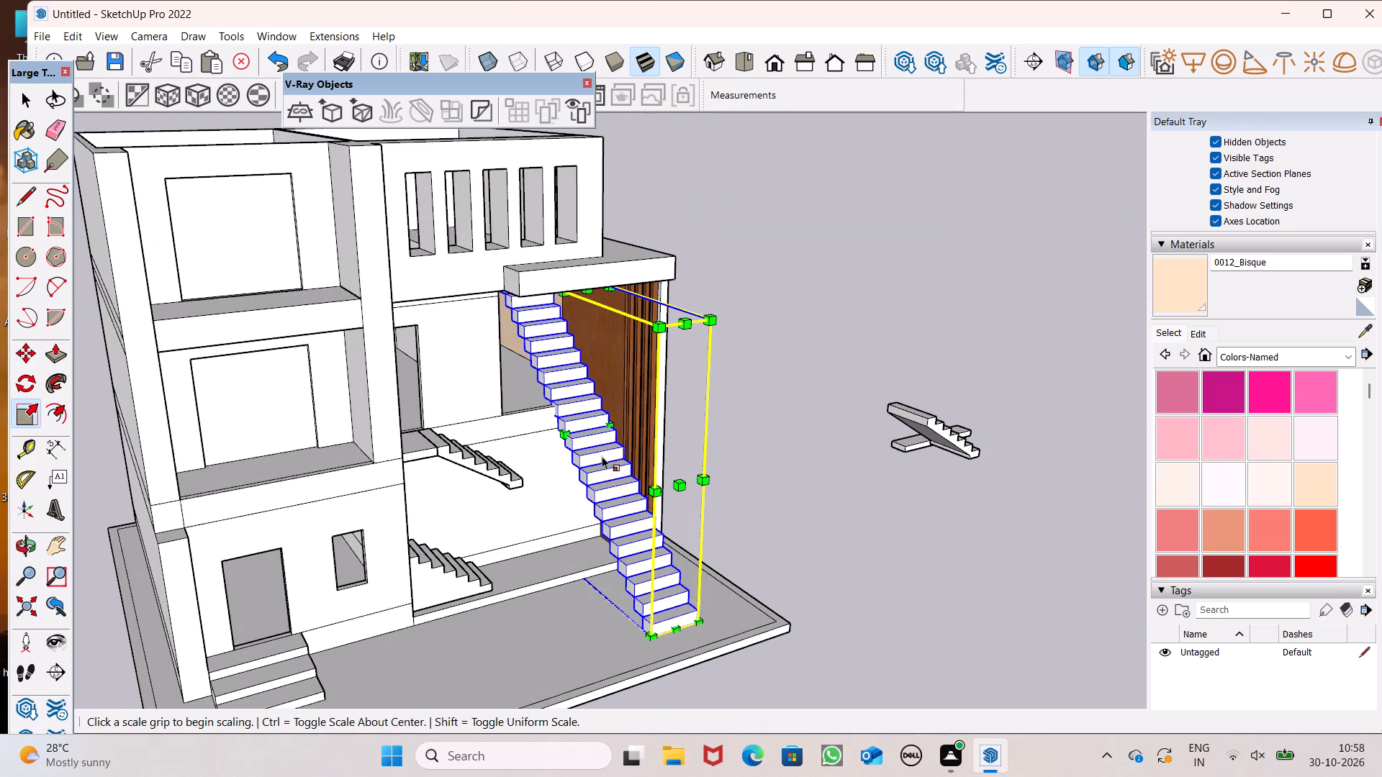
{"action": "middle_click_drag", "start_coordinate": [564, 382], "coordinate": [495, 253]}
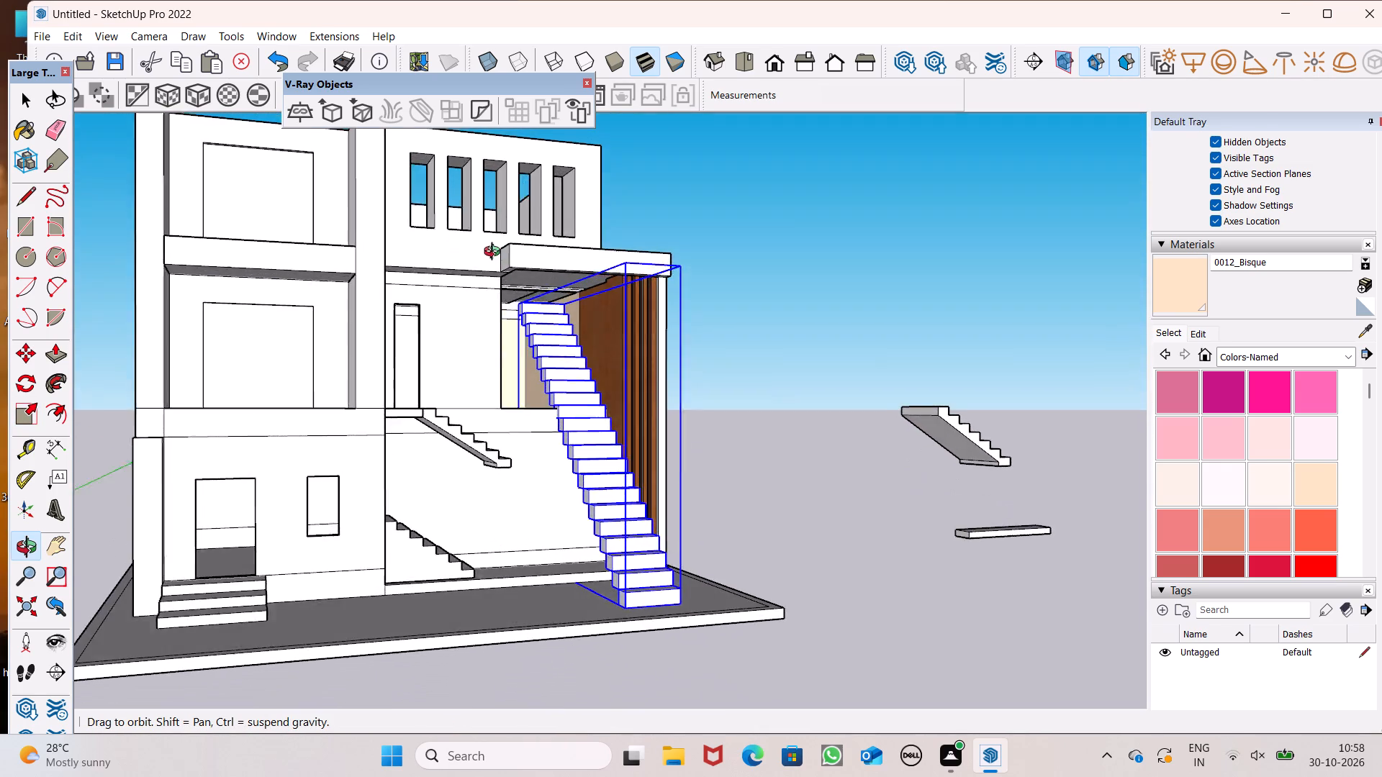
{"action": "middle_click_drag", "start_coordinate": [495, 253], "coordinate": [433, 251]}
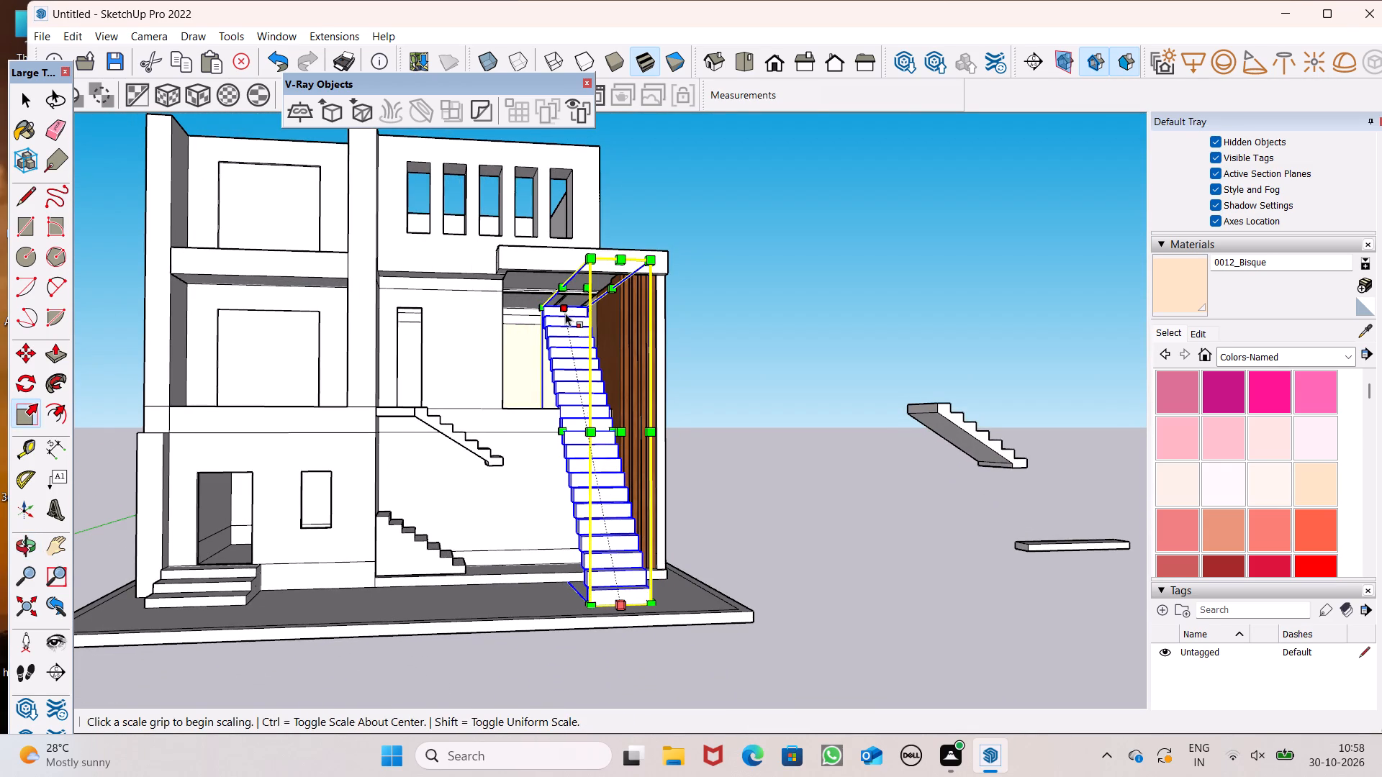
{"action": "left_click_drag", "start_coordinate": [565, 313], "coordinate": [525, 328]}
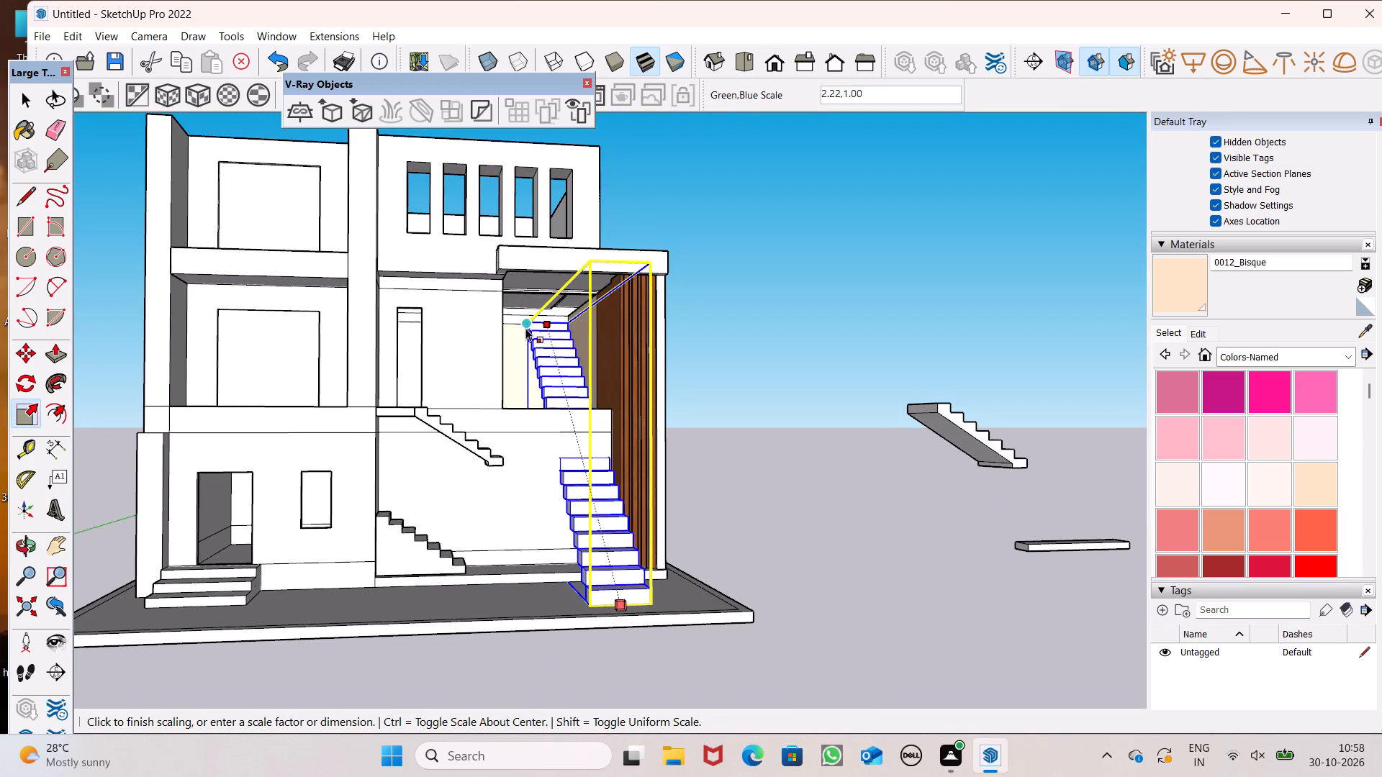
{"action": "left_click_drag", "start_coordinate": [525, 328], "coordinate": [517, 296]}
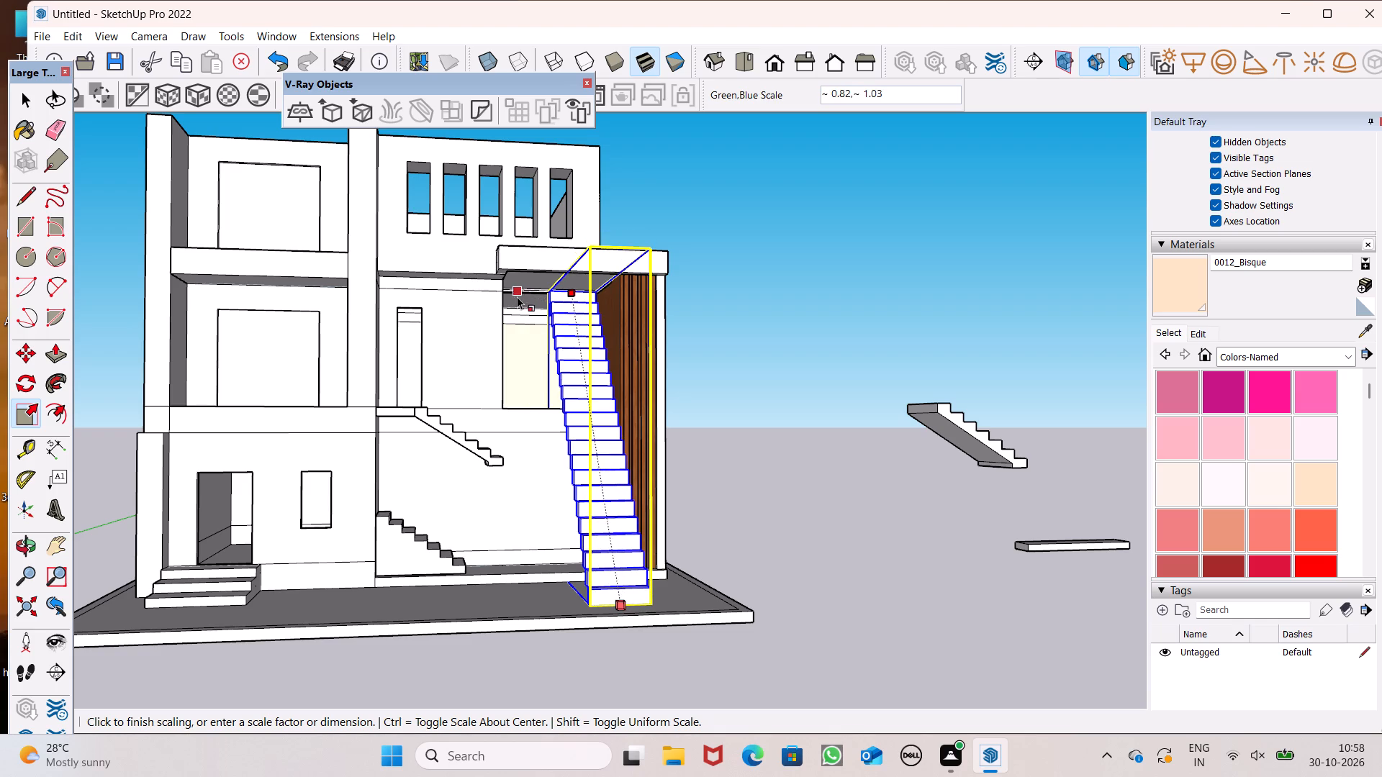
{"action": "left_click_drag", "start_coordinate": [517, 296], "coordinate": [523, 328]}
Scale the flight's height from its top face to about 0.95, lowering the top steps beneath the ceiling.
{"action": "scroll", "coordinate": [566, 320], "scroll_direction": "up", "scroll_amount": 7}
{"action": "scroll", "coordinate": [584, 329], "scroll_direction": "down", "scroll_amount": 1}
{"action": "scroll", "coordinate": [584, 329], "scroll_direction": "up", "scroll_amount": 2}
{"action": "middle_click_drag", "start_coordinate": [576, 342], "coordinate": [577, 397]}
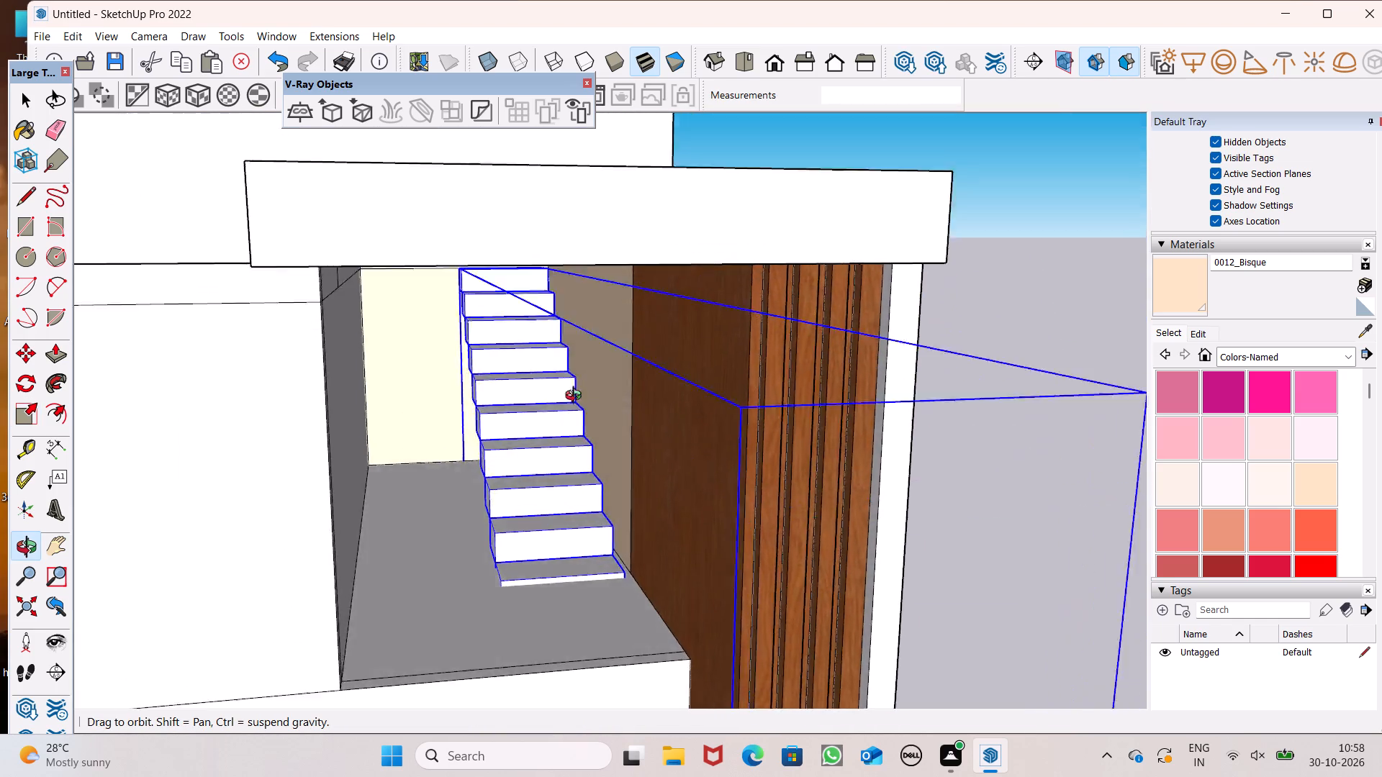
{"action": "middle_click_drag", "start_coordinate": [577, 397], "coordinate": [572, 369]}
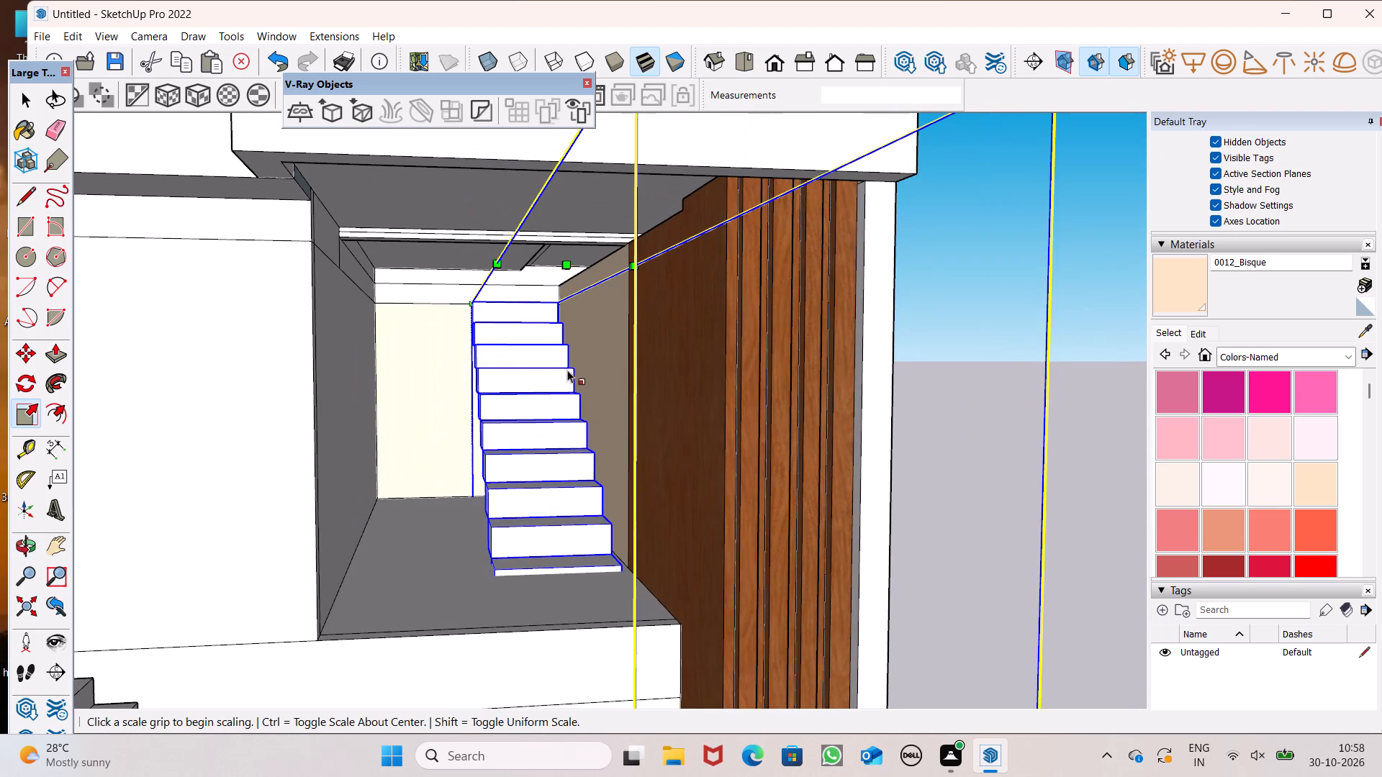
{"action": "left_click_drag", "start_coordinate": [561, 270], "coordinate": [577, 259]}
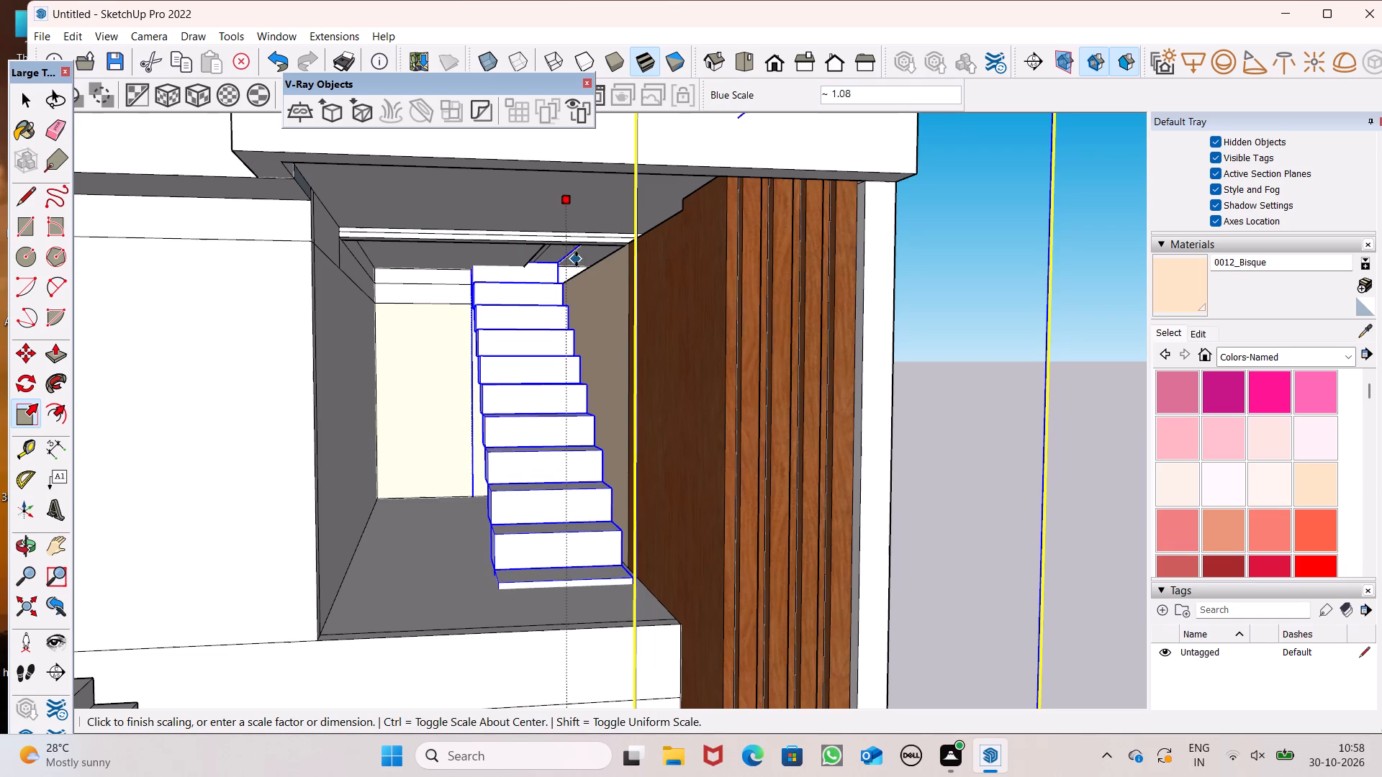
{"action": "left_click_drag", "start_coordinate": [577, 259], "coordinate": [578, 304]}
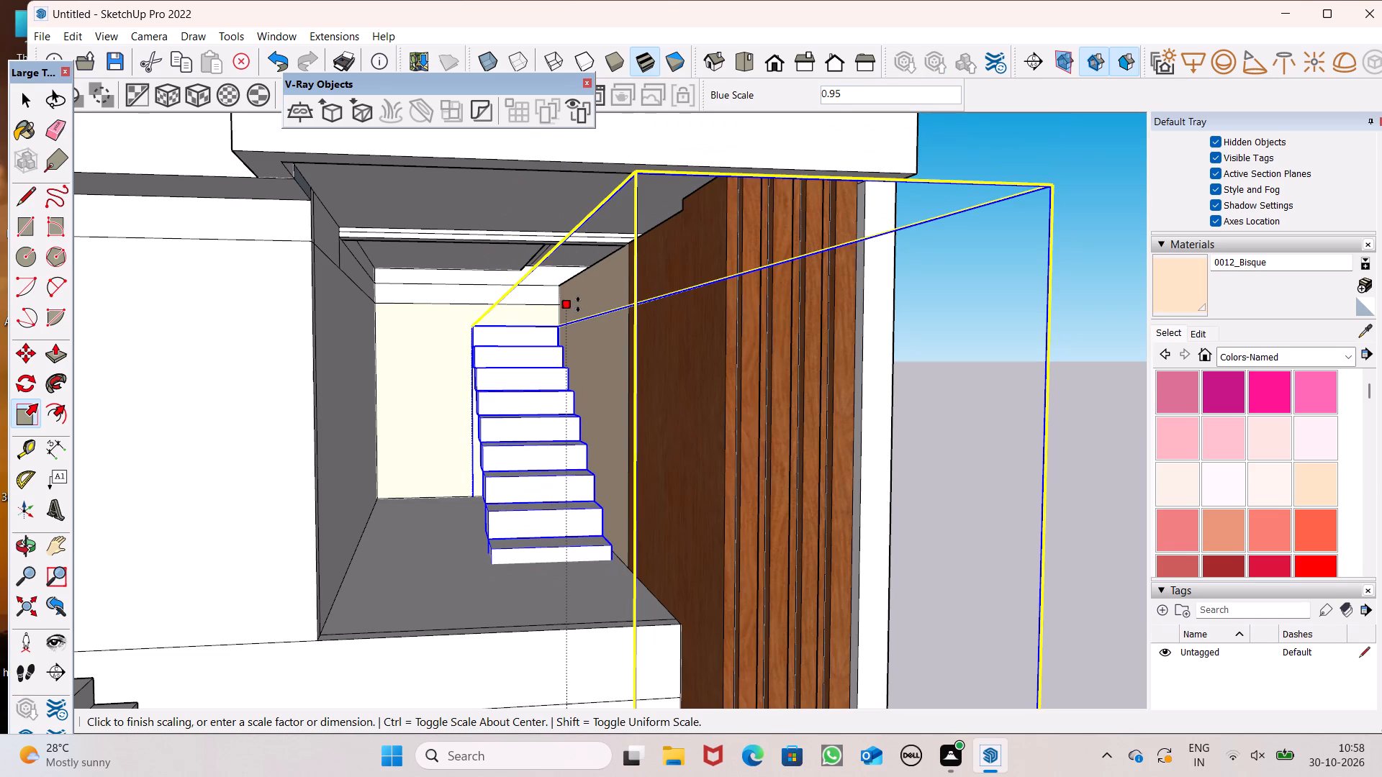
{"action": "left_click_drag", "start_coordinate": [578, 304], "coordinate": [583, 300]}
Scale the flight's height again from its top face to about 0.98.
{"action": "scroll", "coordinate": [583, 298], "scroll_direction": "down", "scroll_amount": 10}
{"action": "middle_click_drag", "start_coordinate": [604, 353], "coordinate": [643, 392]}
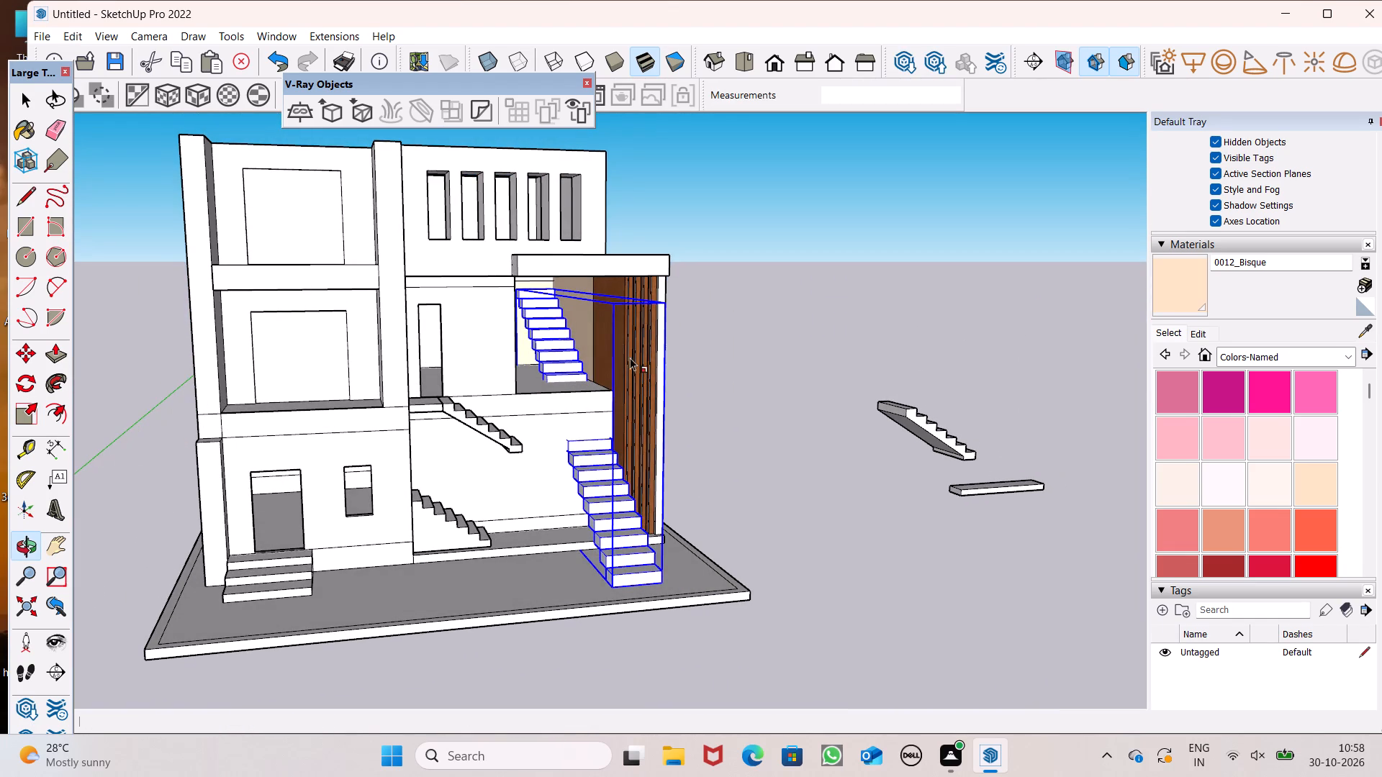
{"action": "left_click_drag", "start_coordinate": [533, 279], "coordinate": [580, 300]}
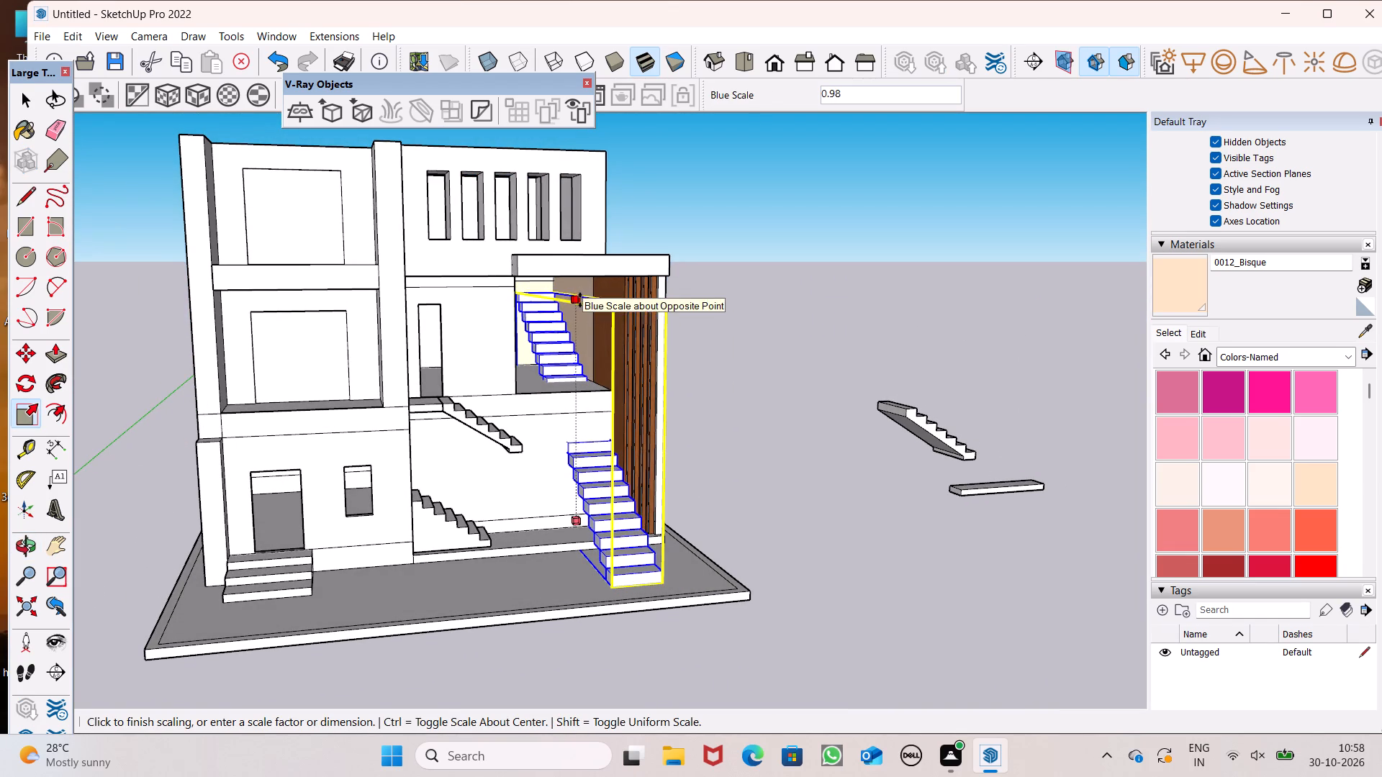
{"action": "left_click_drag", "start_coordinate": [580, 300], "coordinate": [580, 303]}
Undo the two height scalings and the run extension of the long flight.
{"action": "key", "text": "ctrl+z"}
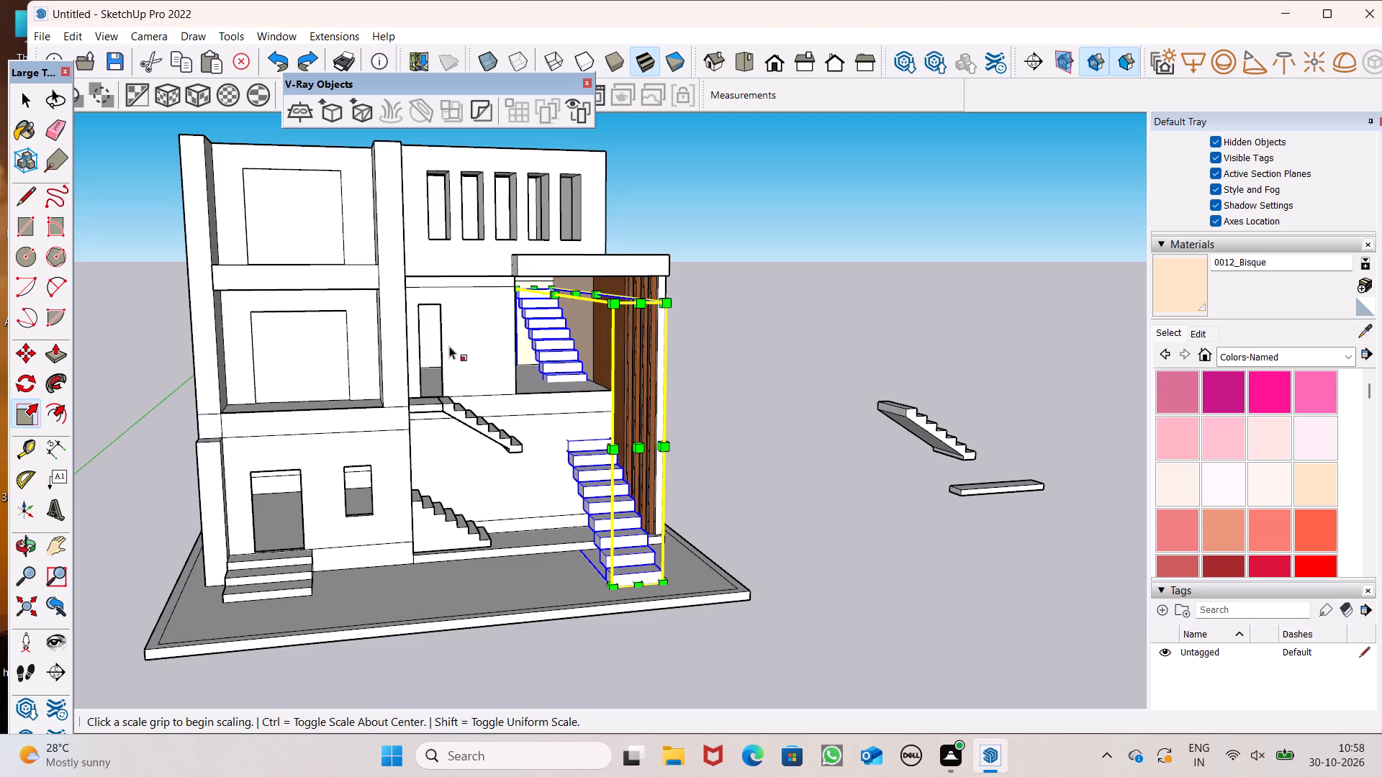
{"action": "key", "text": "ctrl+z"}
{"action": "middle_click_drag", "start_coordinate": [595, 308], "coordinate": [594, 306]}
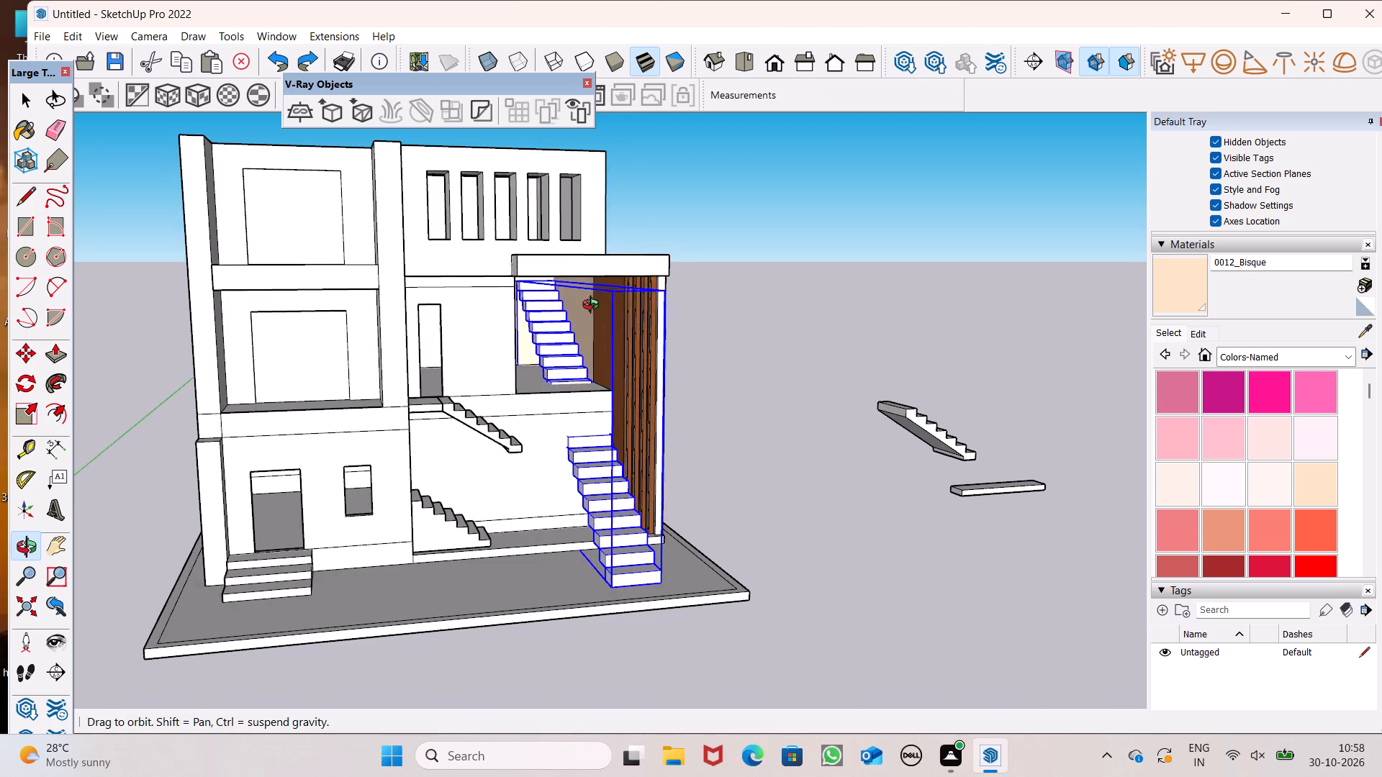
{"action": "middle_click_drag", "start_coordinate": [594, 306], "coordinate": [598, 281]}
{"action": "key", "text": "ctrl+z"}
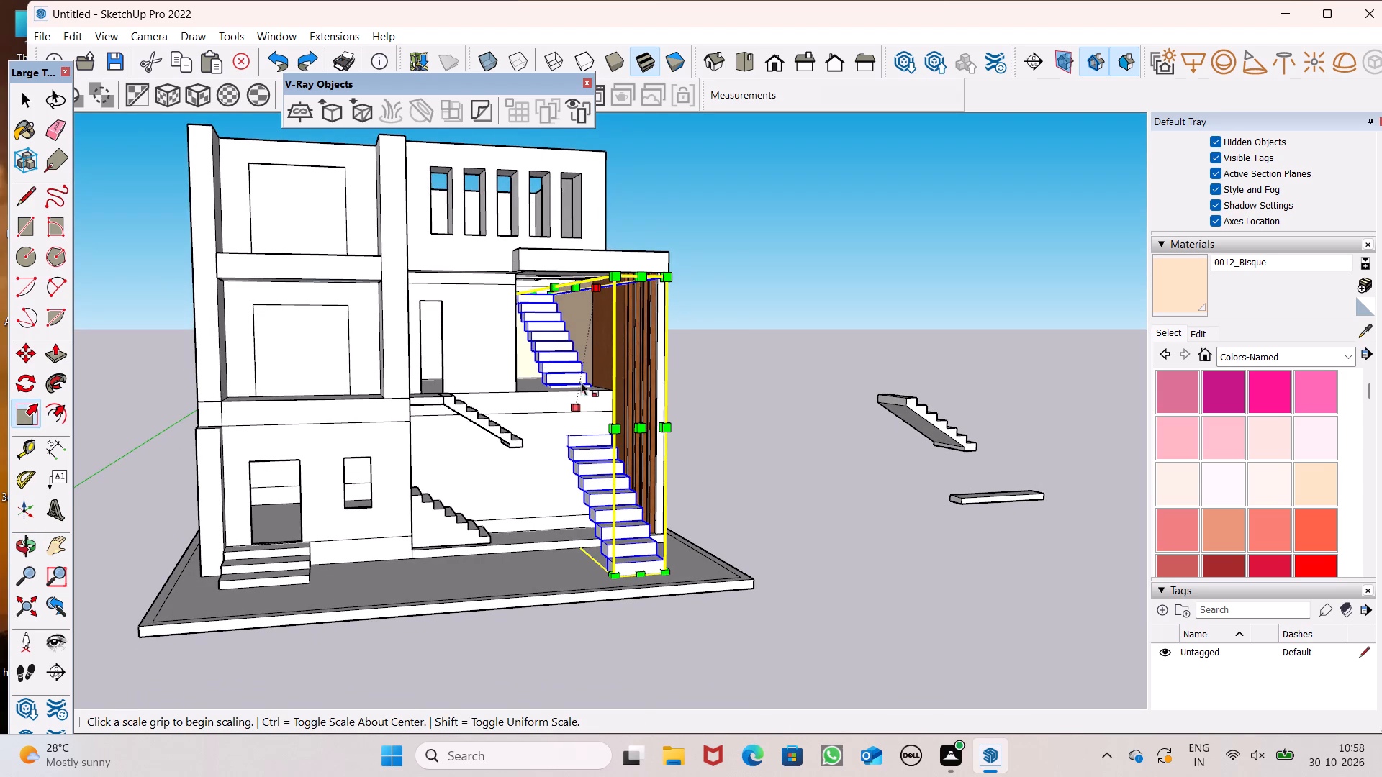
Examine how the flight's top steps meet the upper-floor opening and wood-clad wall, and clear the selection.
{"action": "scroll", "coordinate": [561, 392], "scroll_direction": "up", "scroll_amount": 2}
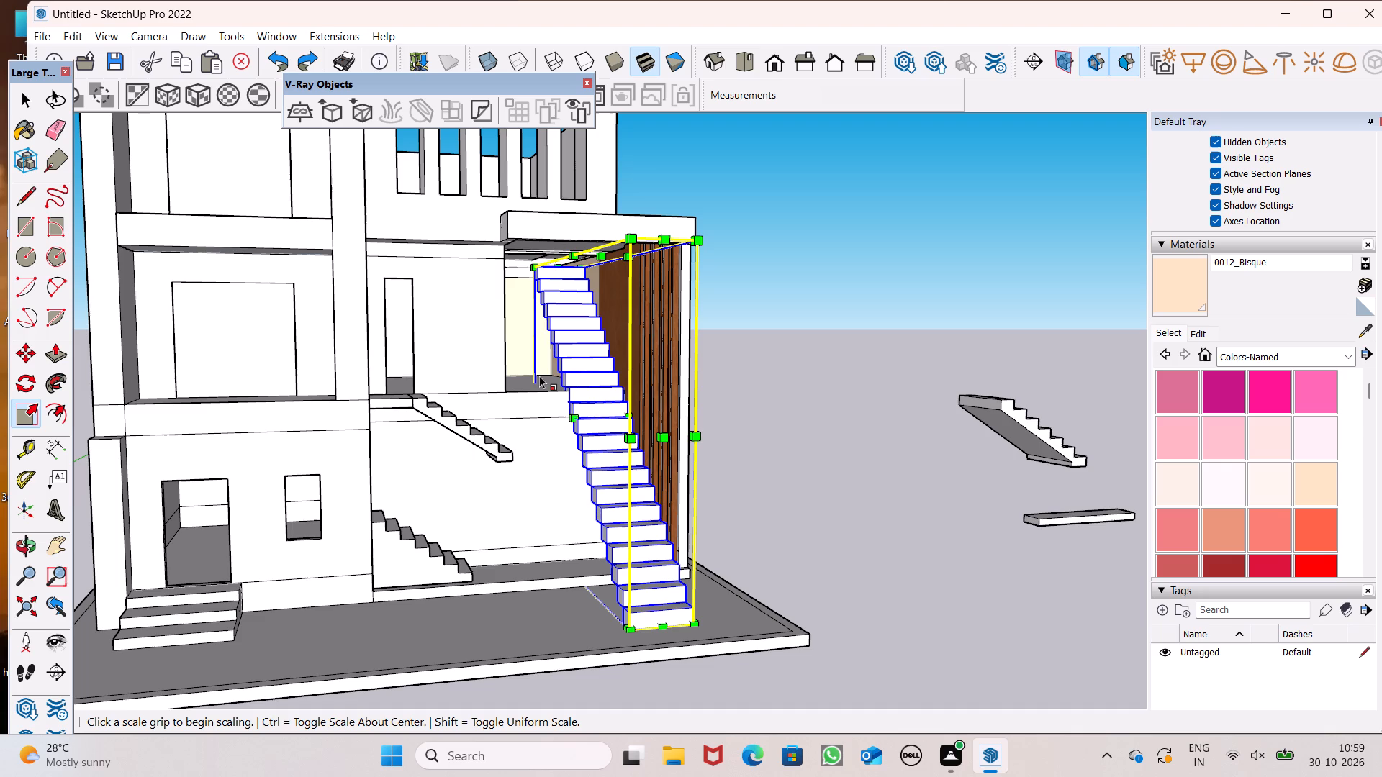
{"action": "middle_click_drag", "start_coordinate": [560, 348], "coordinate": [826, 293]}
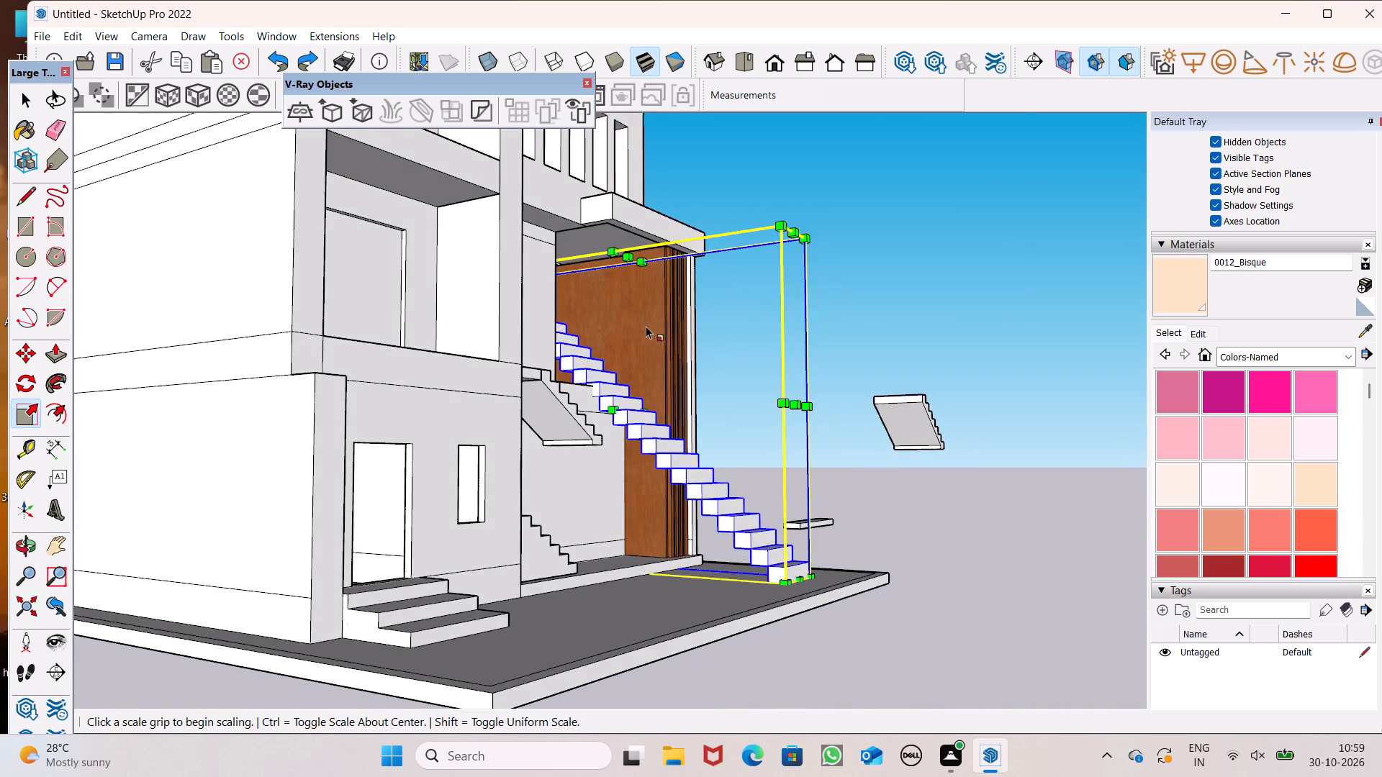
{"action": "scroll", "coordinate": [640, 327], "scroll_direction": "up", "scroll_amount": 7}
{"action": "scroll", "coordinate": [596, 373], "scroll_direction": "down", "scroll_amount": 1}
{"action": "scroll", "coordinate": [475, 381], "scroll_direction": "up", "scroll_amount": 1}
{"action": "middle_click_drag", "start_coordinate": [473, 381], "coordinate": [302, 412]}
{"action": "scroll", "coordinate": [375, 349], "scroll_direction": "up", "scroll_amount": 2}
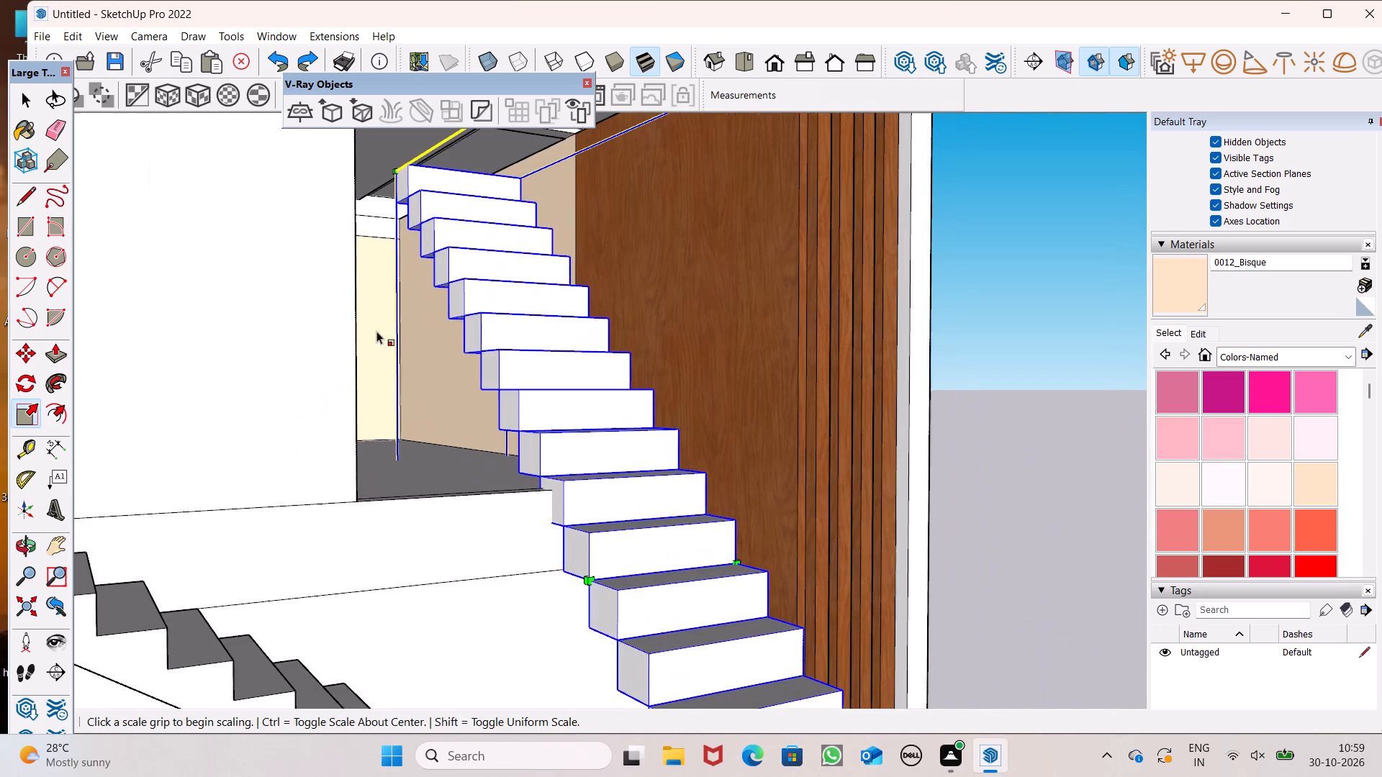
{"action": "middle_click_drag", "start_coordinate": [405, 352], "coordinate": [428, 243]}
{"action": "scroll", "coordinate": [441, 214], "scroll_direction": "up", "scroll_amount": 7}
{"action": "scroll", "coordinate": [444, 208], "scroll_direction": "down", "scroll_amount": 4}
{"action": "middle_click_drag", "start_coordinate": [489, 218], "coordinate": [475, 352]}
{"action": "scroll", "coordinate": [479, 319], "scroll_direction": "down", "scroll_amount": 7}
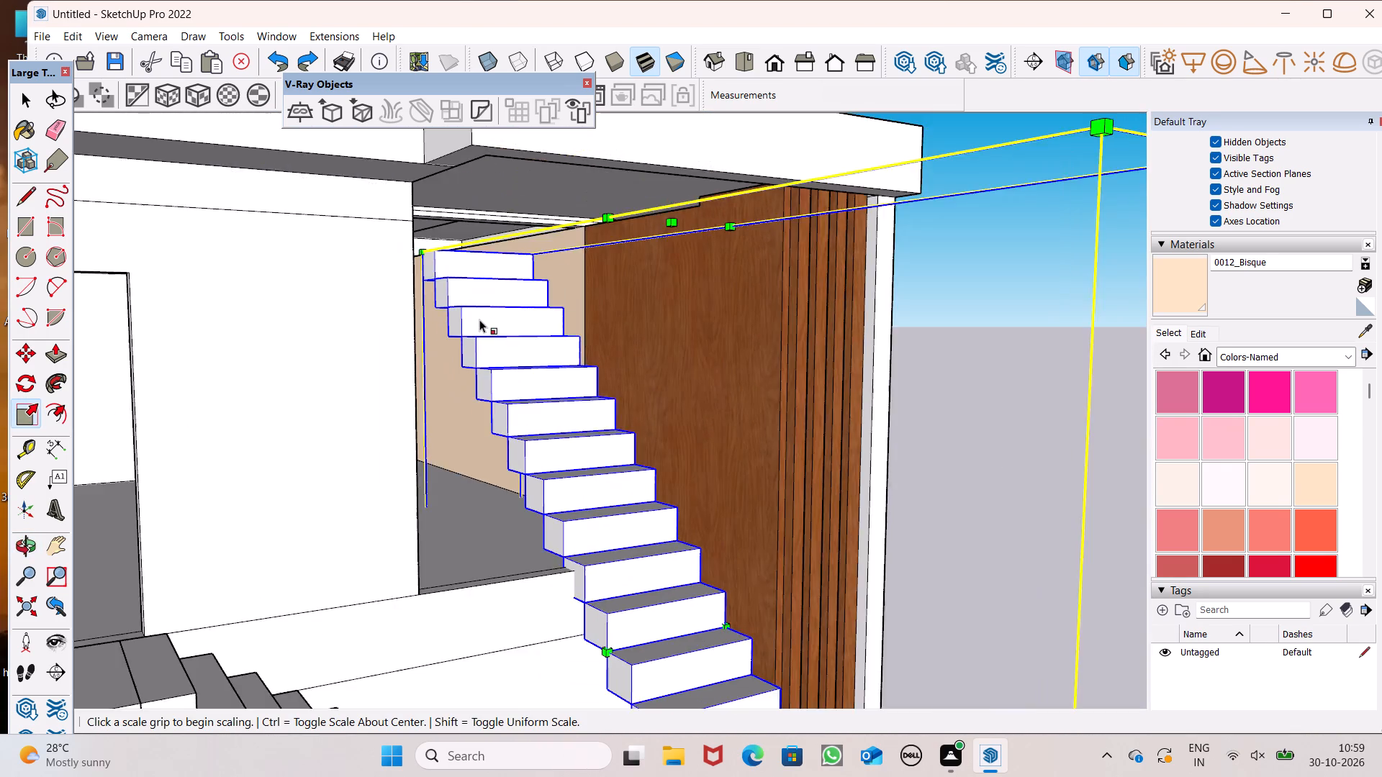
{"action": "scroll", "coordinate": [482, 315], "scroll_direction": "down", "scroll_amount": 6}
{"action": "middle_click_drag", "start_coordinate": [538, 335], "coordinate": [317, 386]}
{"action": "key", "text": "space"}
{"action": "left_click", "coordinate": [705, 370]}
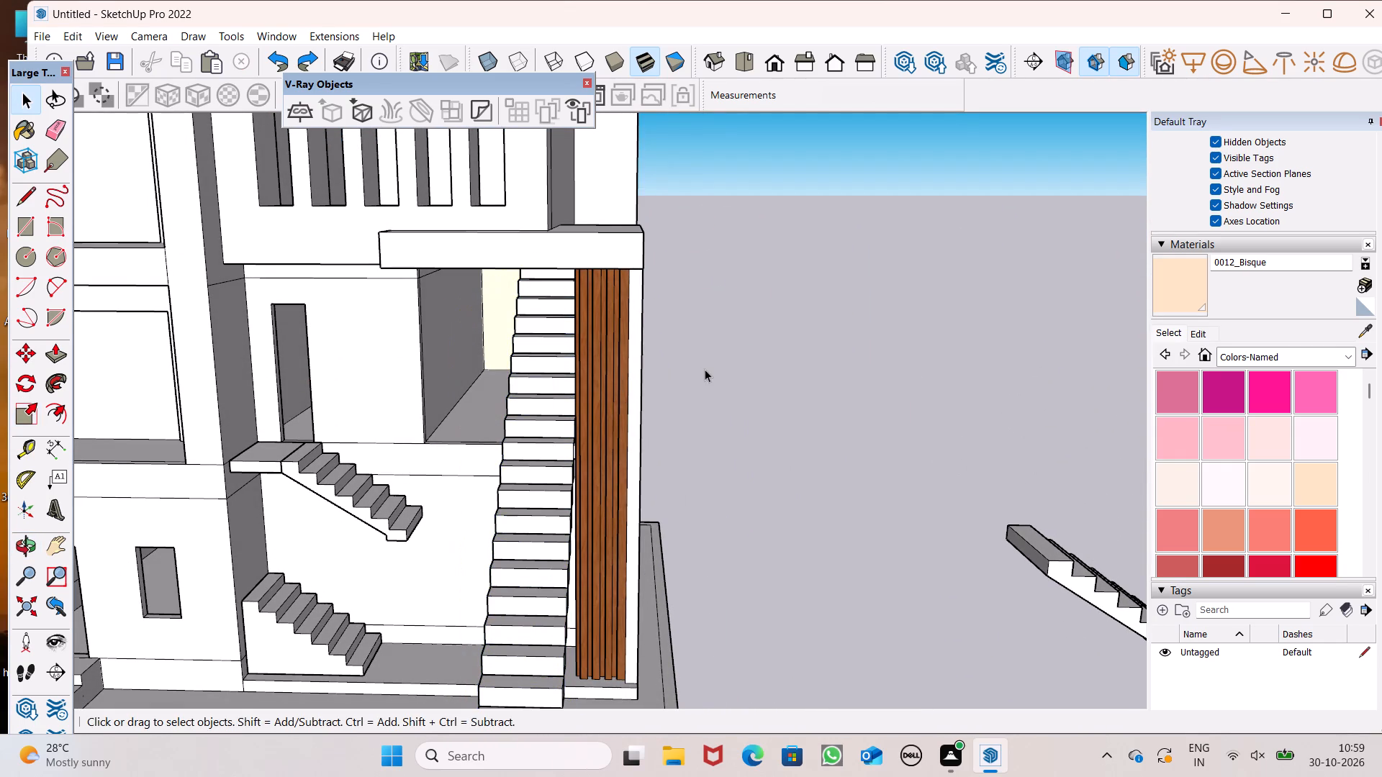
Widen the long flight toward the short flights to a red-axis scale of 2.00, extend it slightly further, and deselect it.
{"action": "left_click", "coordinate": [507, 453]}
{"action": "scroll", "coordinate": [494, 349], "scroll_direction": "down", "scroll_amount": 7}
{"action": "middle_click_drag", "start_coordinate": [474, 401], "coordinate": [700, 414]}
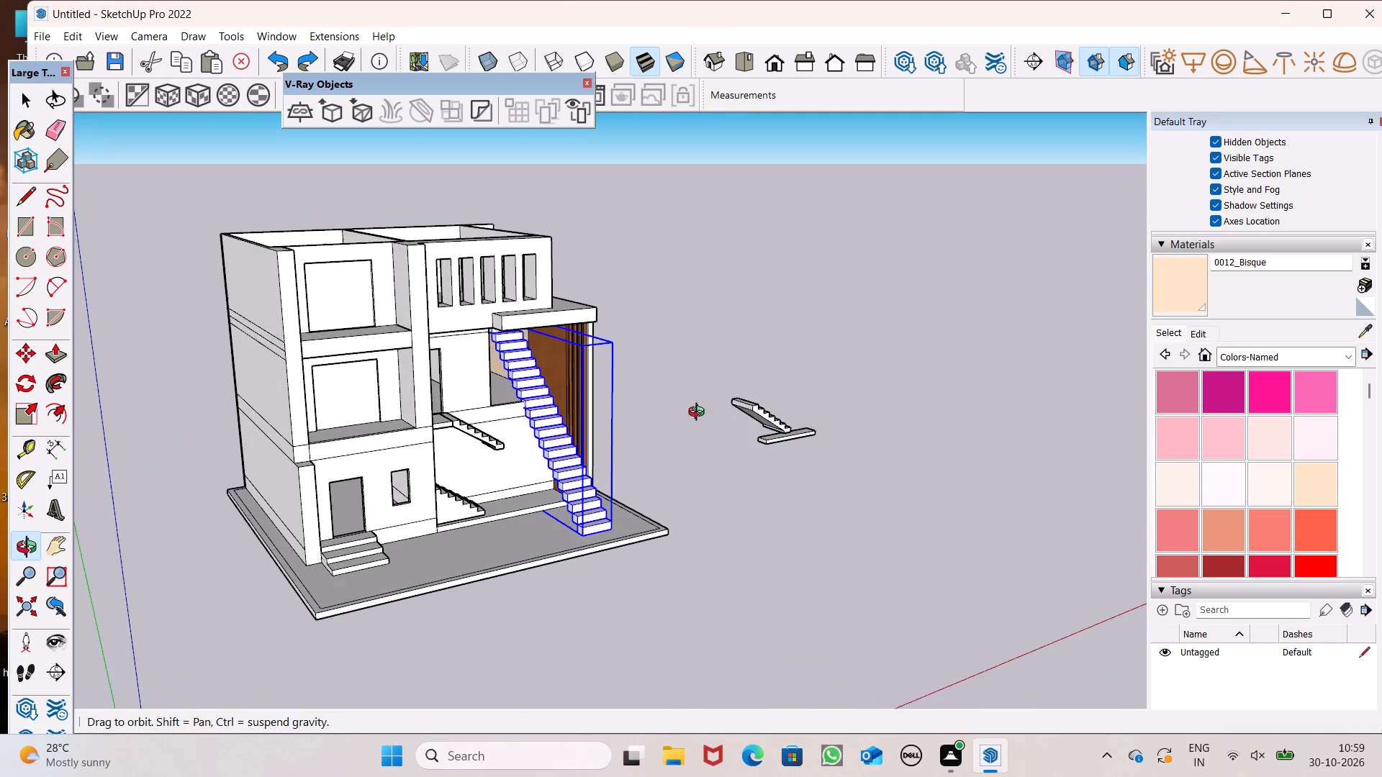
{"action": "middle_click_drag", "start_coordinate": [700, 414], "coordinate": [700, 415]}
{"action": "scroll", "coordinate": [600, 437], "scroll_direction": "up", "scroll_amount": 8}
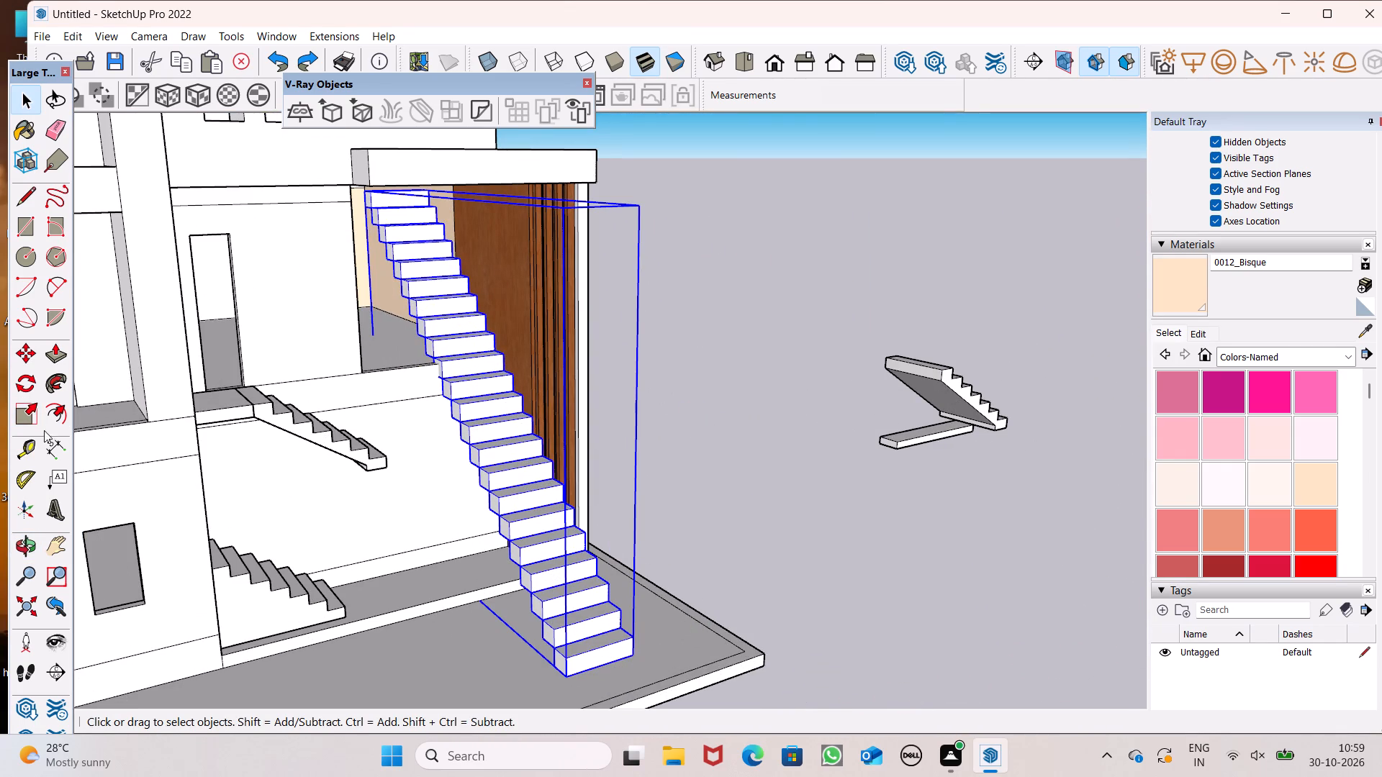
{"action": "left_click", "coordinate": [30, 417]}
{"action": "scroll", "coordinate": [367, 352], "scroll_direction": "up", "scroll_amount": 2}
{"action": "left_click_drag", "start_coordinate": [467, 419], "coordinate": [468, 419]}
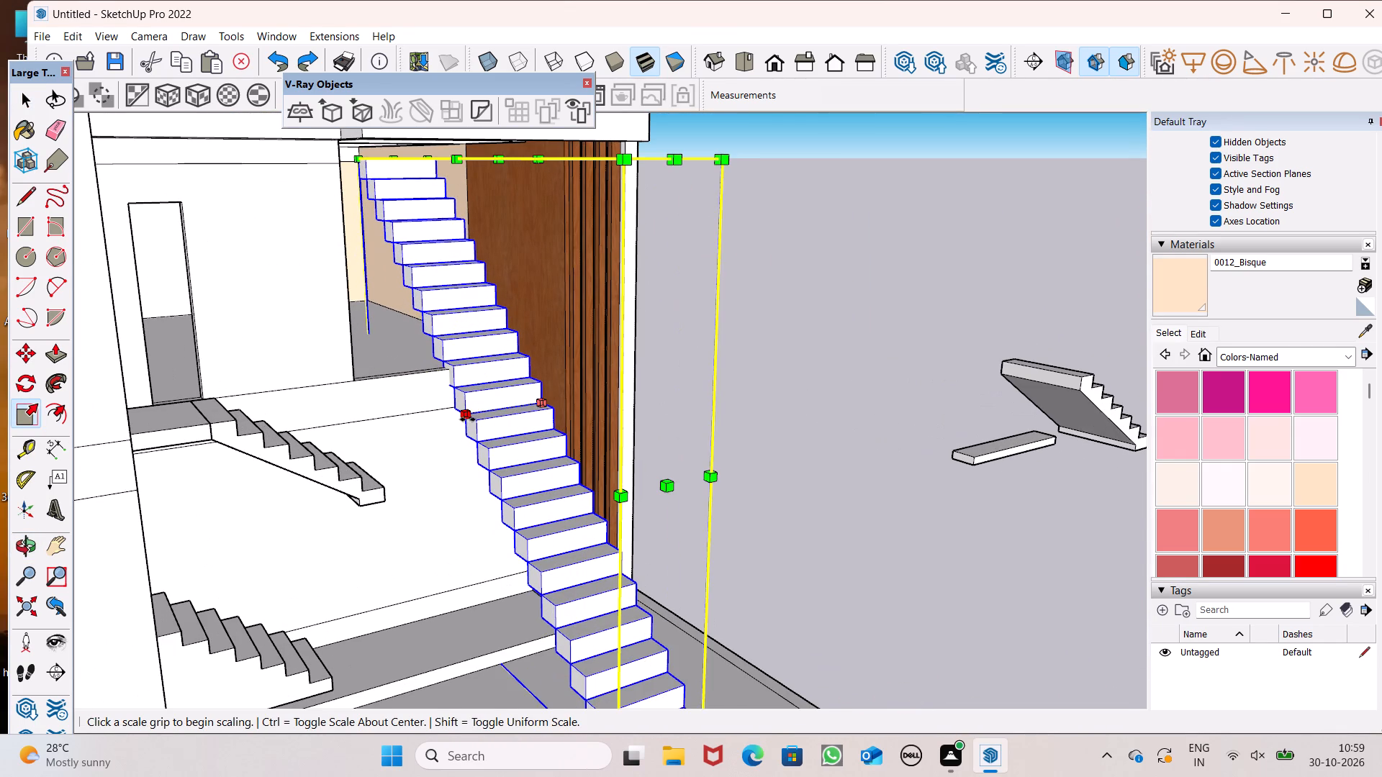
{"action": "left_click_drag", "start_coordinate": [468, 419], "coordinate": [387, 448]}
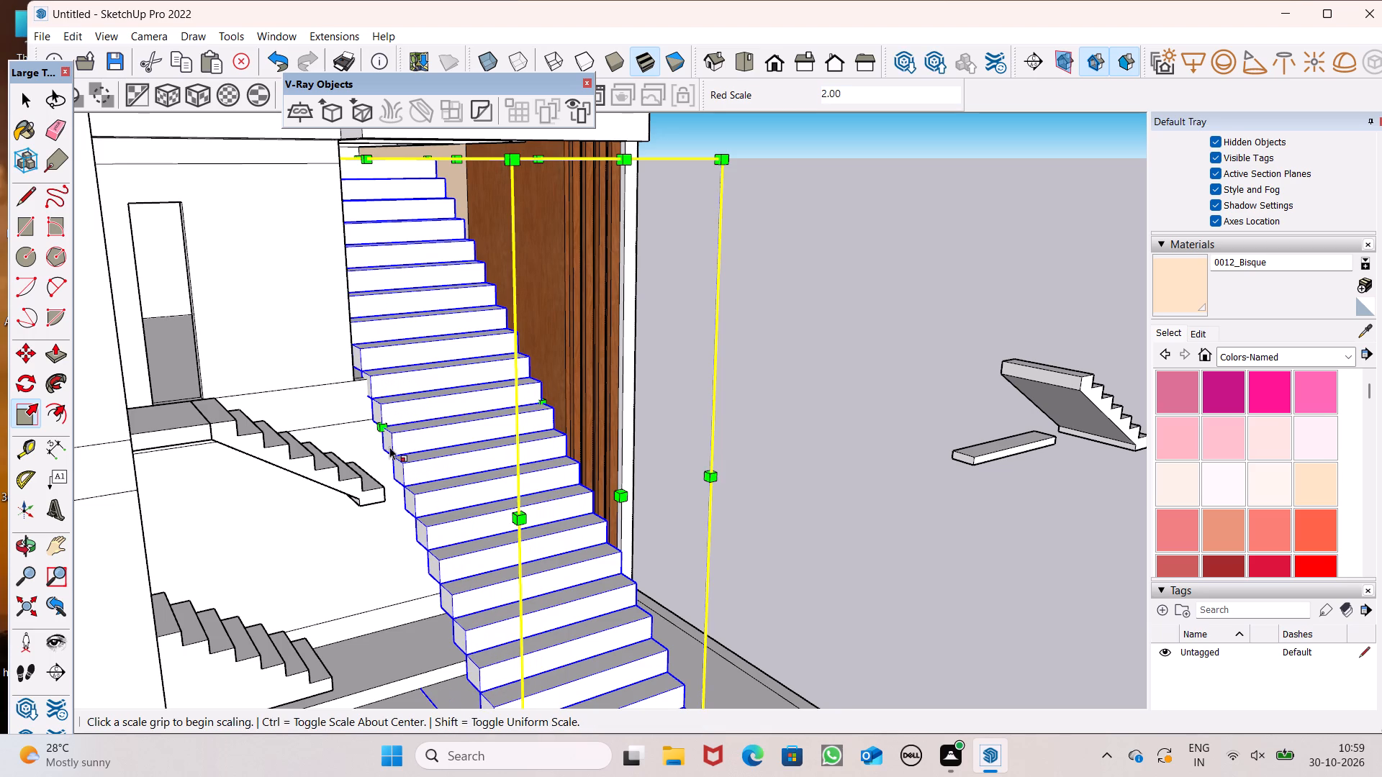
{"action": "left_click_drag", "start_coordinate": [380, 427], "coordinate": [371, 431]}
{"action": "scroll", "coordinate": [373, 422], "scroll_direction": "down", "scroll_amount": 3}
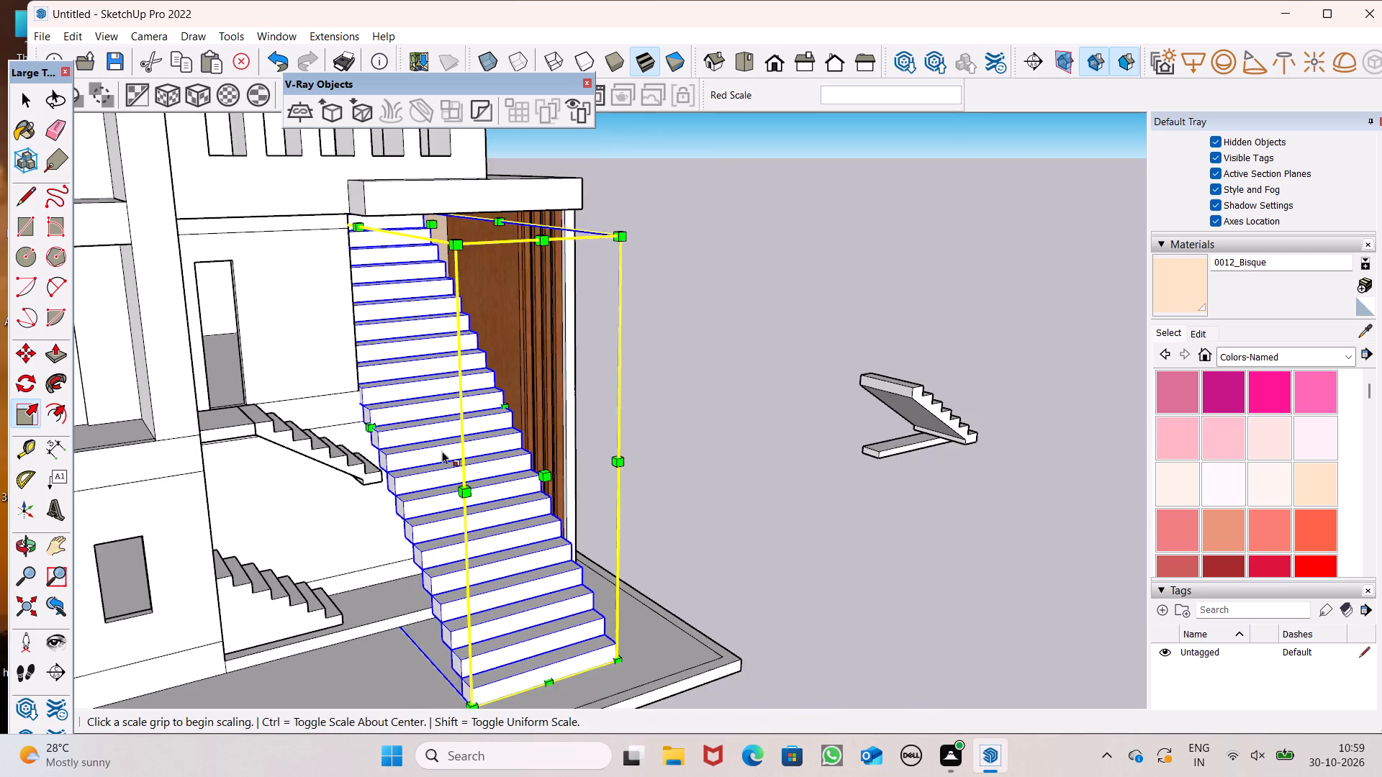
{"action": "middle_click_drag", "start_coordinate": [481, 458], "coordinate": [238, 494]}
{"action": "key", "text": "space"}
{"action": "left_click", "coordinate": [654, 428]}
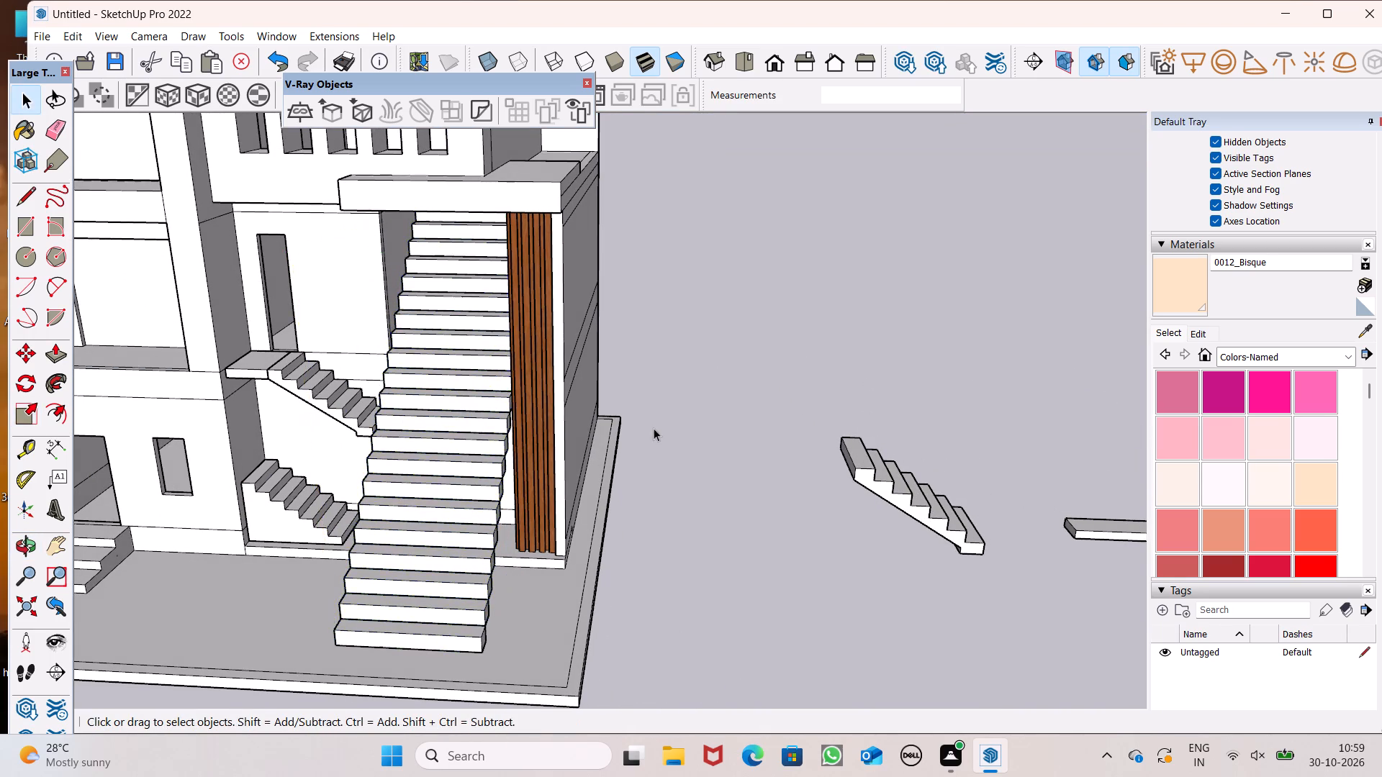
Review the widened staircase against the canopy, the short flights and the whole front of the house.
{"action": "middle_click_drag", "start_coordinate": [530, 376], "coordinate": [580, 248]}
{"action": "scroll", "coordinate": [568, 285], "scroll_direction": "down", "scroll_amount": 4}
{"action": "middle_click_drag", "start_coordinate": [577, 300], "coordinate": [584, 383]}
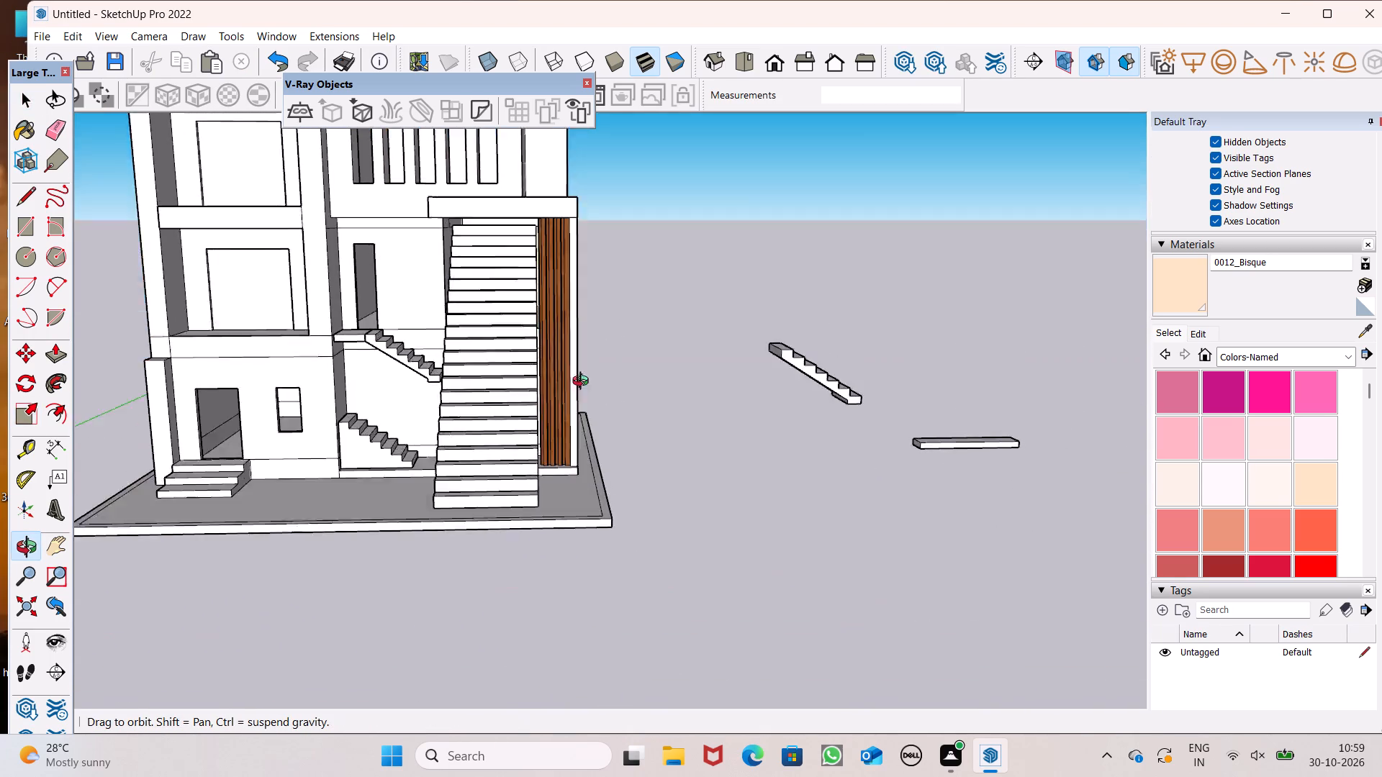
{"action": "middle_click_drag", "start_coordinate": [584, 383], "coordinate": [630, 542]}
{"action": "scroll", "coordinate": [588, 517], "scroll_direction": "down", "scroll_amount": 3}
{"action": "middle_click_drag", "start_coordinate": [533, 506], "coordinate": [600, 400]}
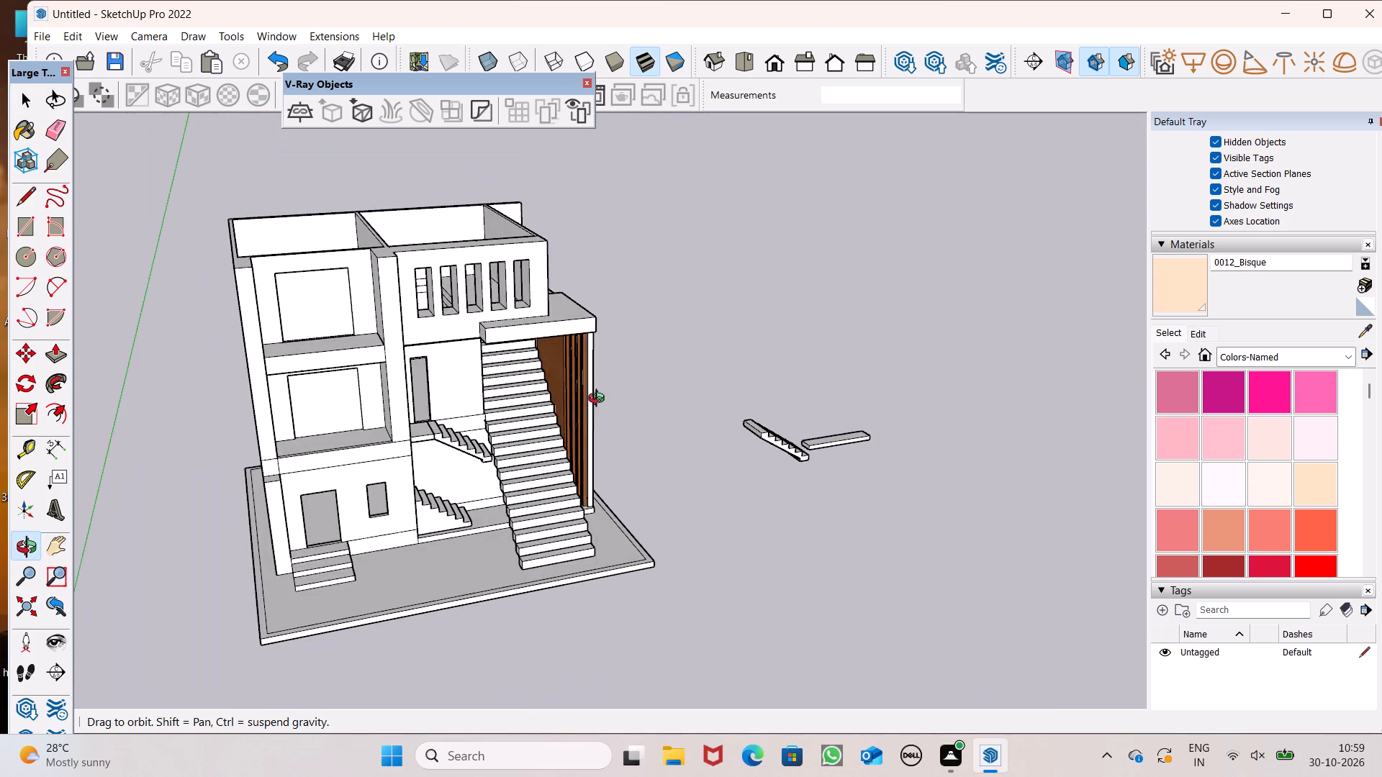
{"action": "middle_click_drag", "start_coordinate": [600, 400], "coordinate": [487, 273]}
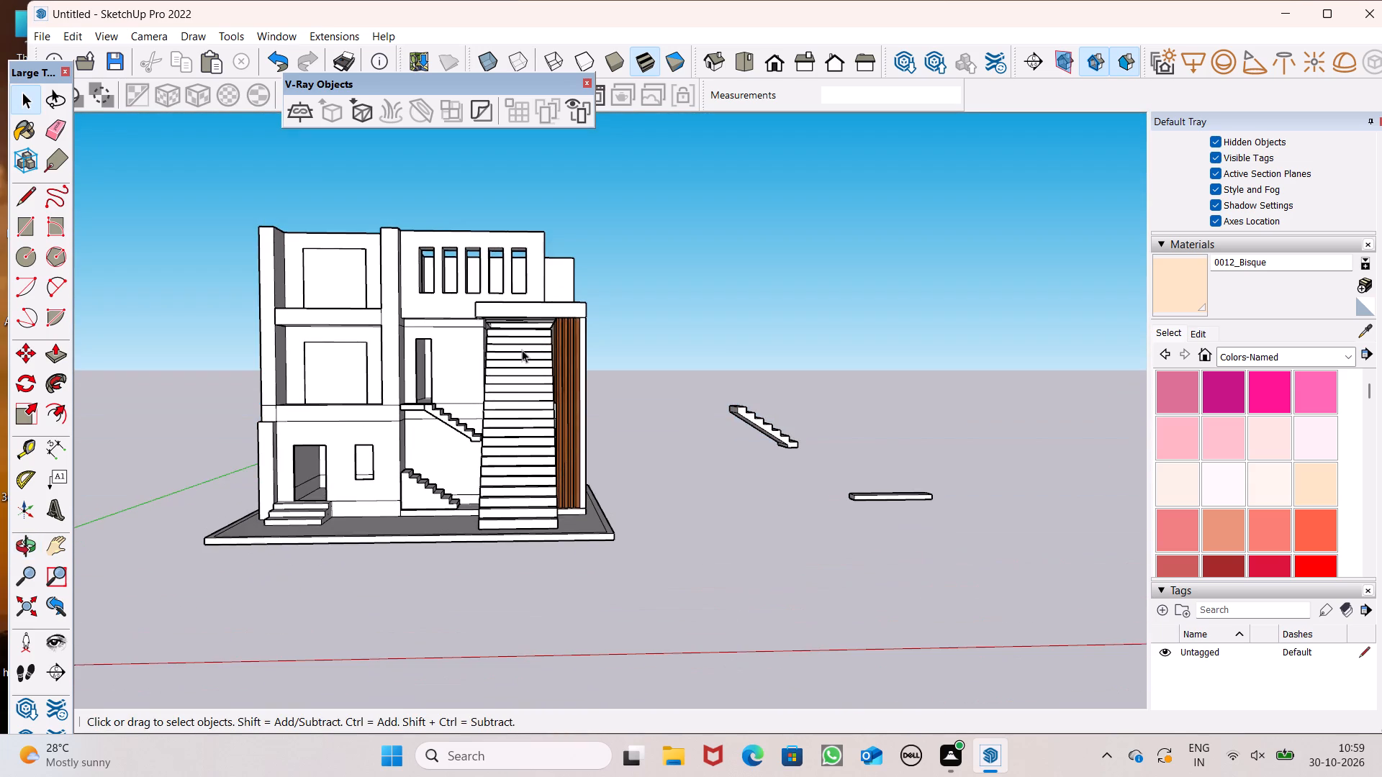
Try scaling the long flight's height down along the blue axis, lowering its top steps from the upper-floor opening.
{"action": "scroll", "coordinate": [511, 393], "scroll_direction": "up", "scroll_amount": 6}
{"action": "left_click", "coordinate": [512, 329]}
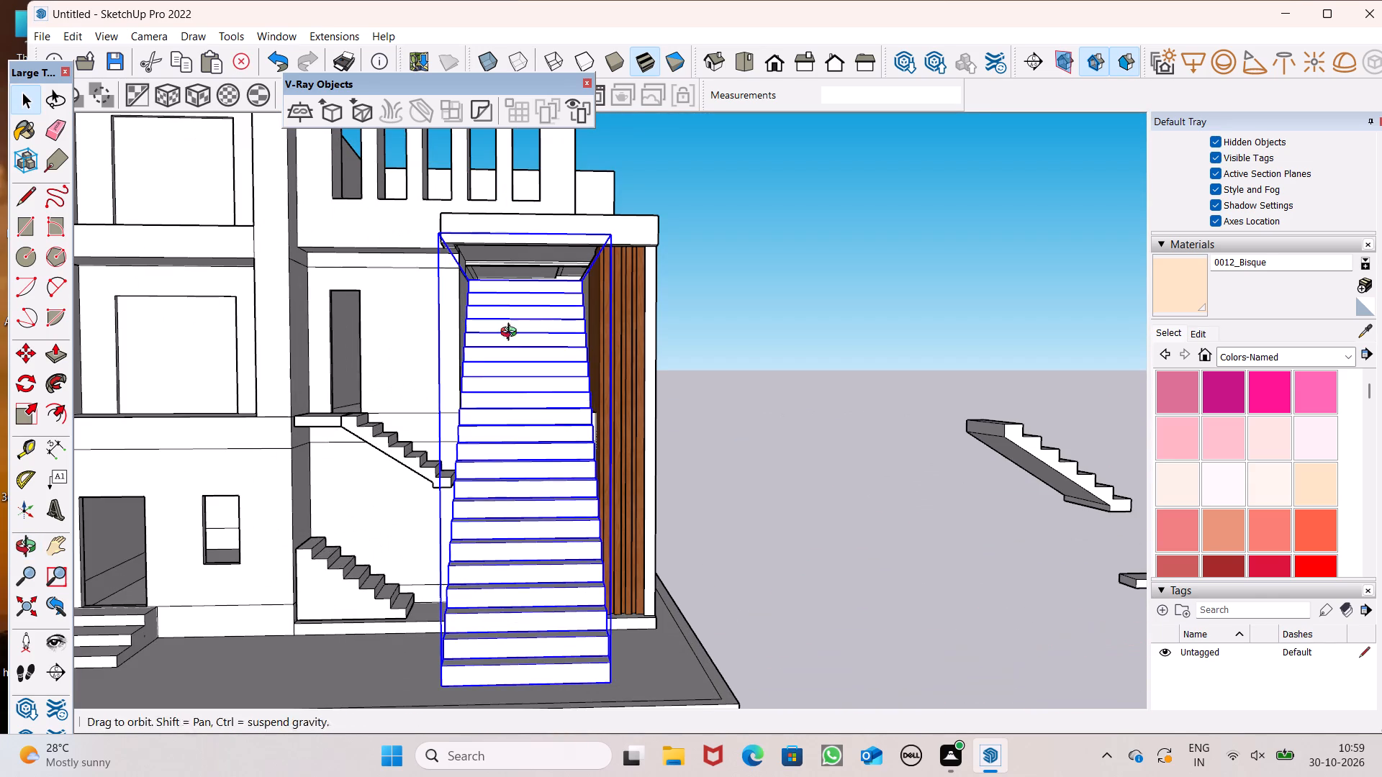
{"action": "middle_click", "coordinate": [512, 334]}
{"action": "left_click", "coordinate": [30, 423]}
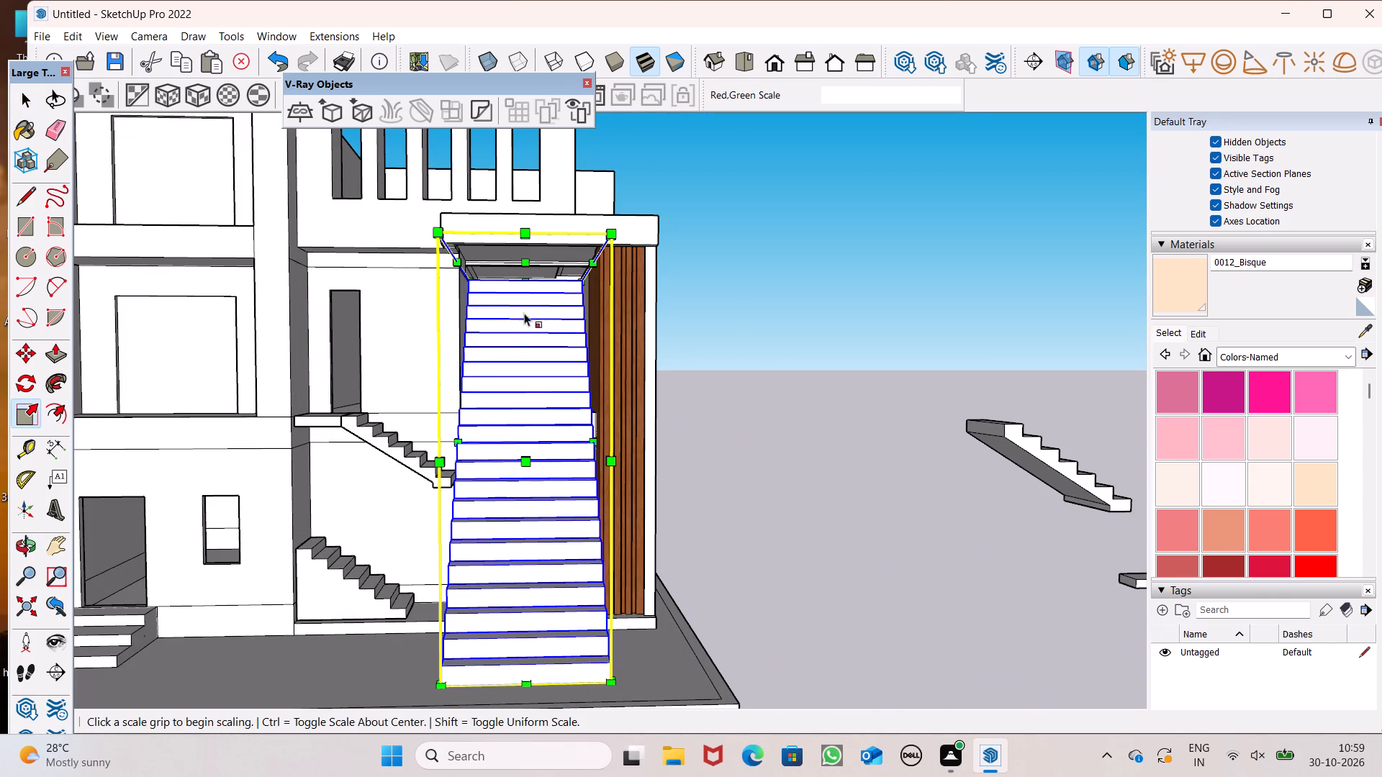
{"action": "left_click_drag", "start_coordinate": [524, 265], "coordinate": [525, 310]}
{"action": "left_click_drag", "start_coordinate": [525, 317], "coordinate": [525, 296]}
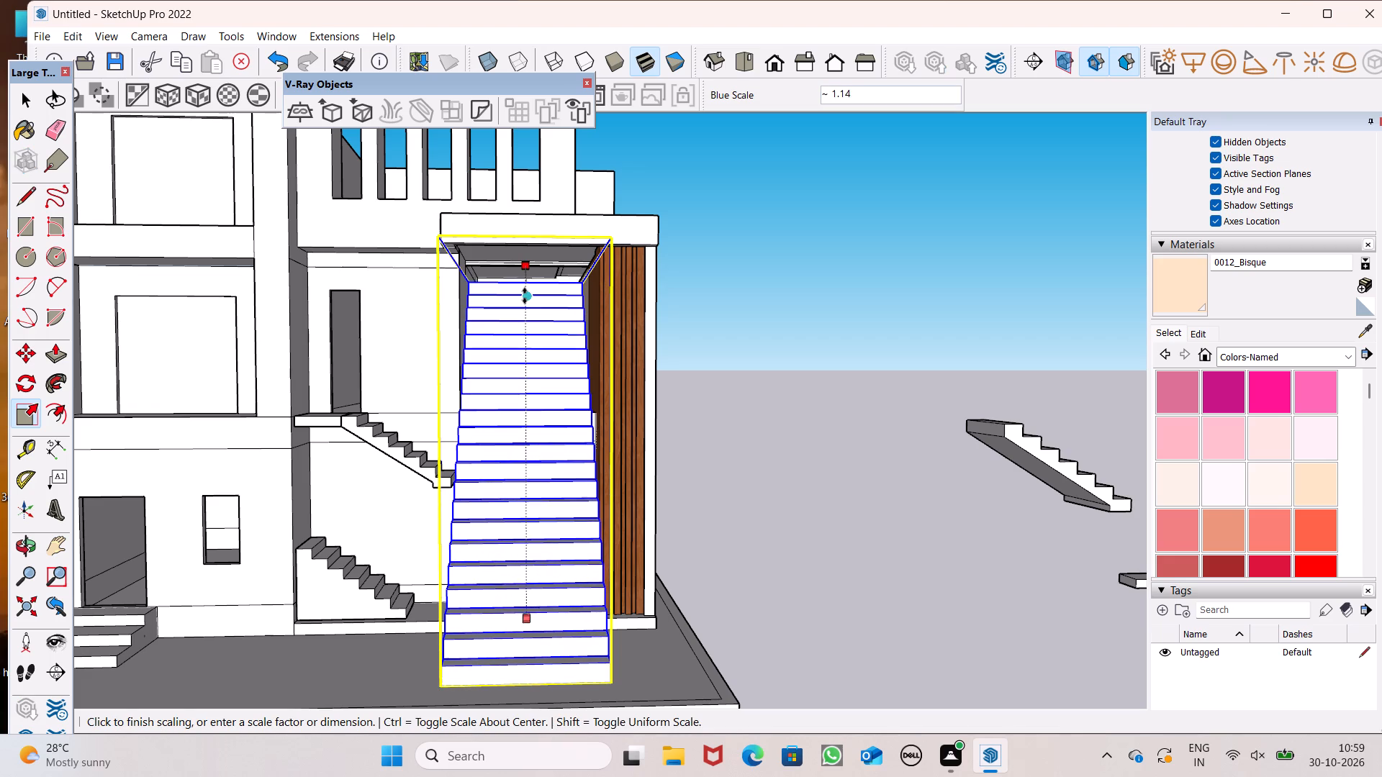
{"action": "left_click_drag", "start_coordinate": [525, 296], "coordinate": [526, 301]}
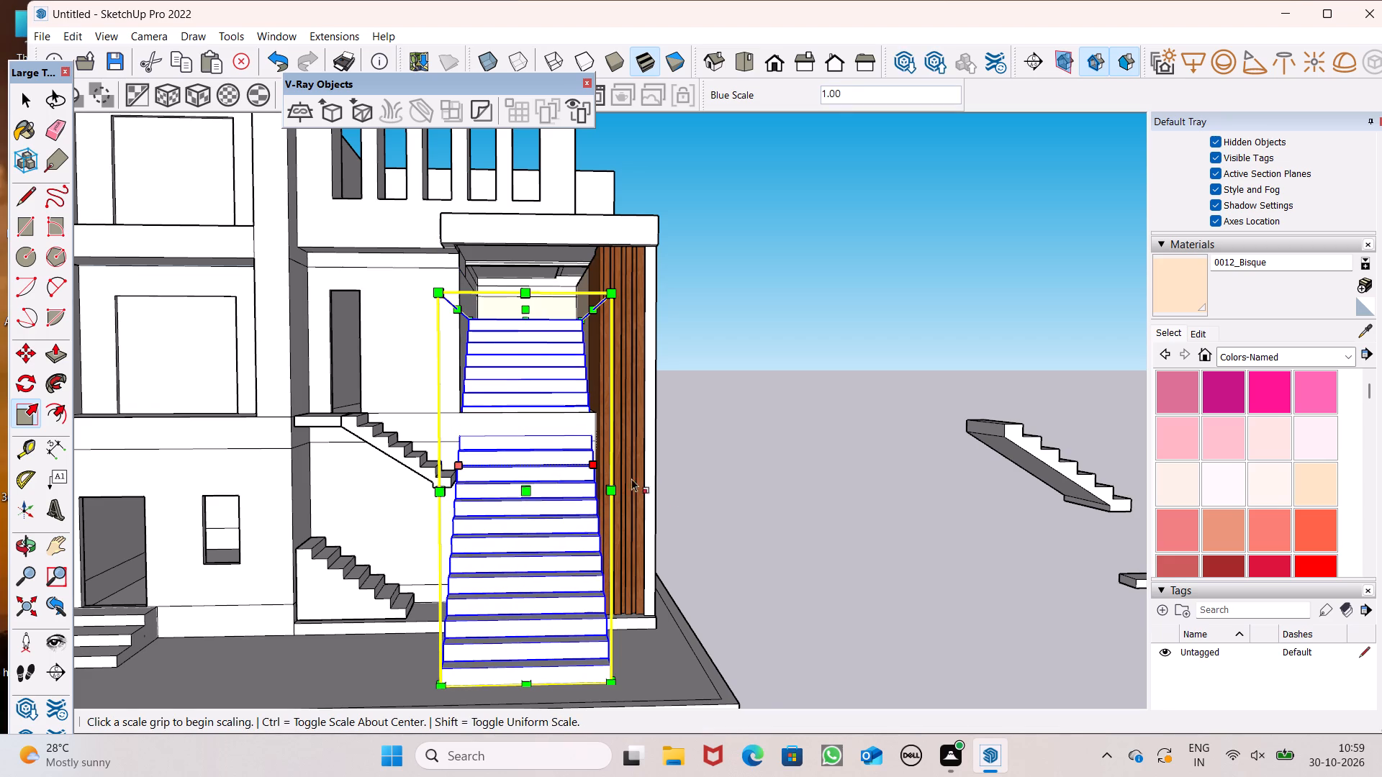
Raise the long flight back toward the canopy, reduce its height to a blue-axis scale of 0.92, fine-tune it and deselect.
{"action": "middle_click_drag", "start_coordinate": [569, 481], "coordinate": [590, 465]}
{"action": "scroll", "coordinate": [594, 481], "scroll_direction": "up", "scroll_amount": 1}
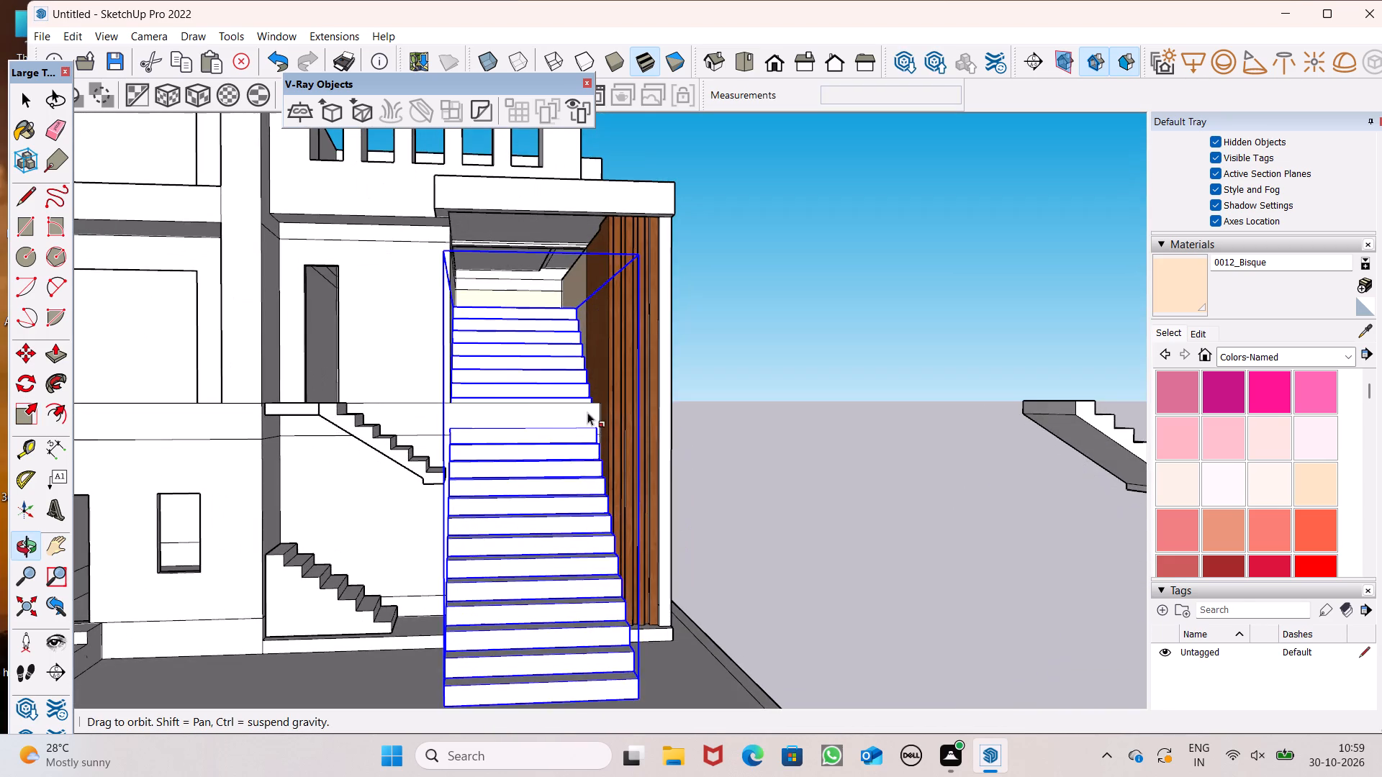
{"action": "left_click", "coordinate": [523, 286]}
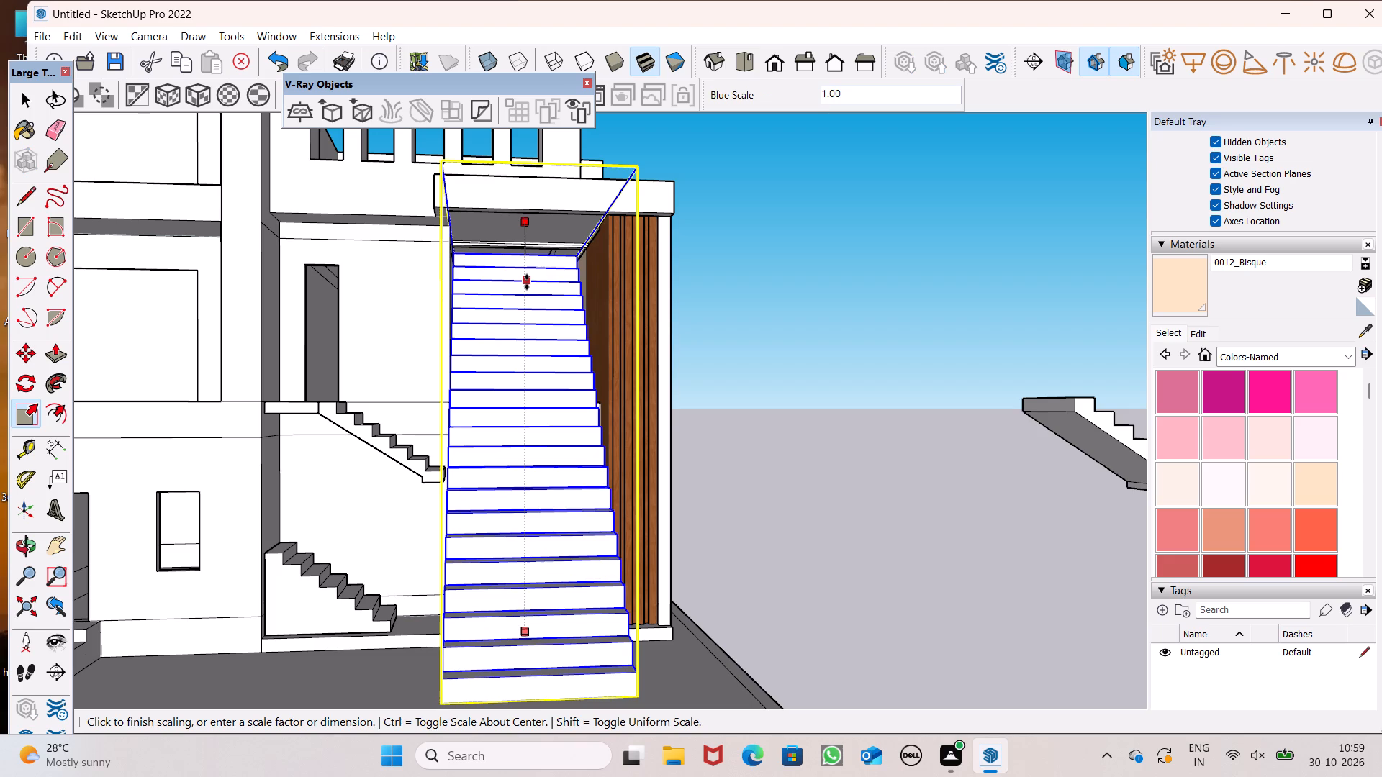
{"action": "scroll", "coordinate": [503, 330], "scroll_direction": "down", "scroll_amount": 3}
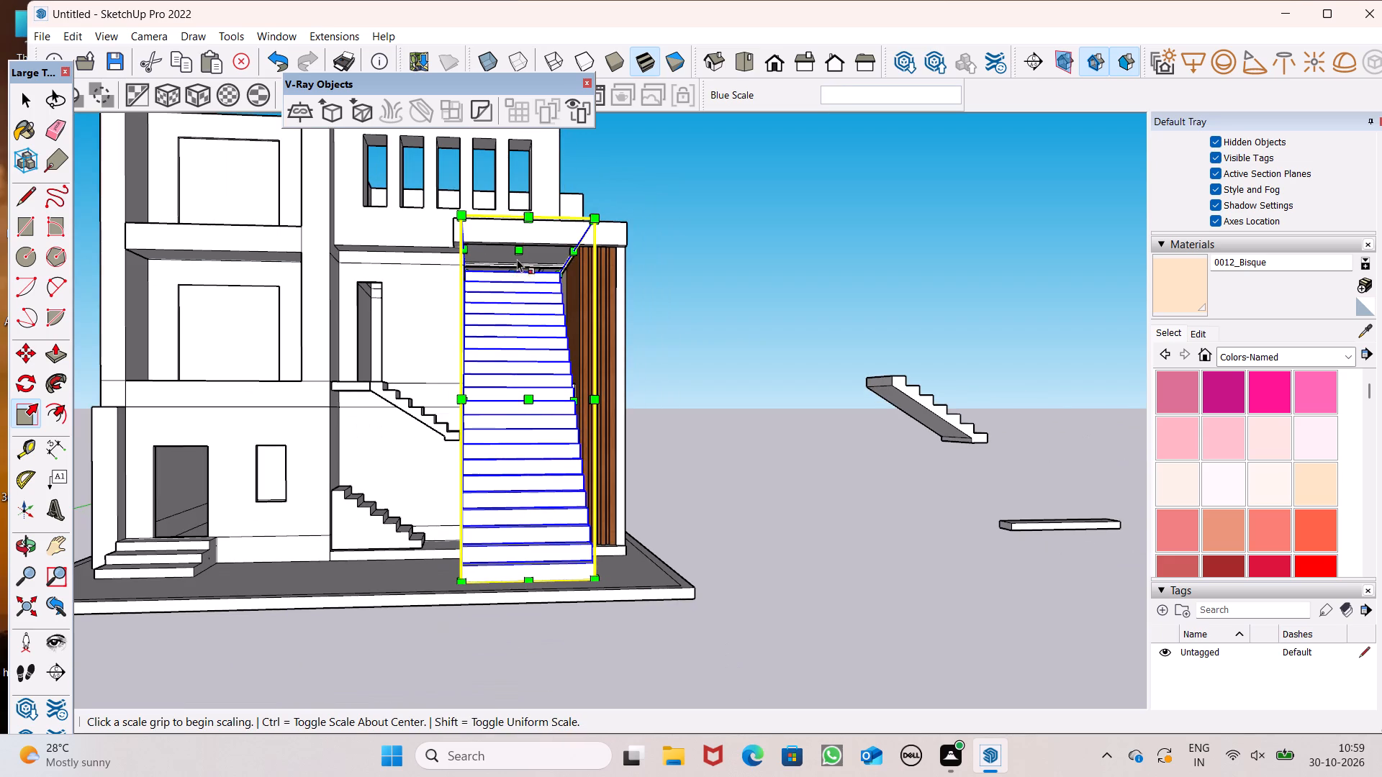
{"action": "left_click_drag", "start_coordinate": [517, 258], "coordinate": [512, 274]}
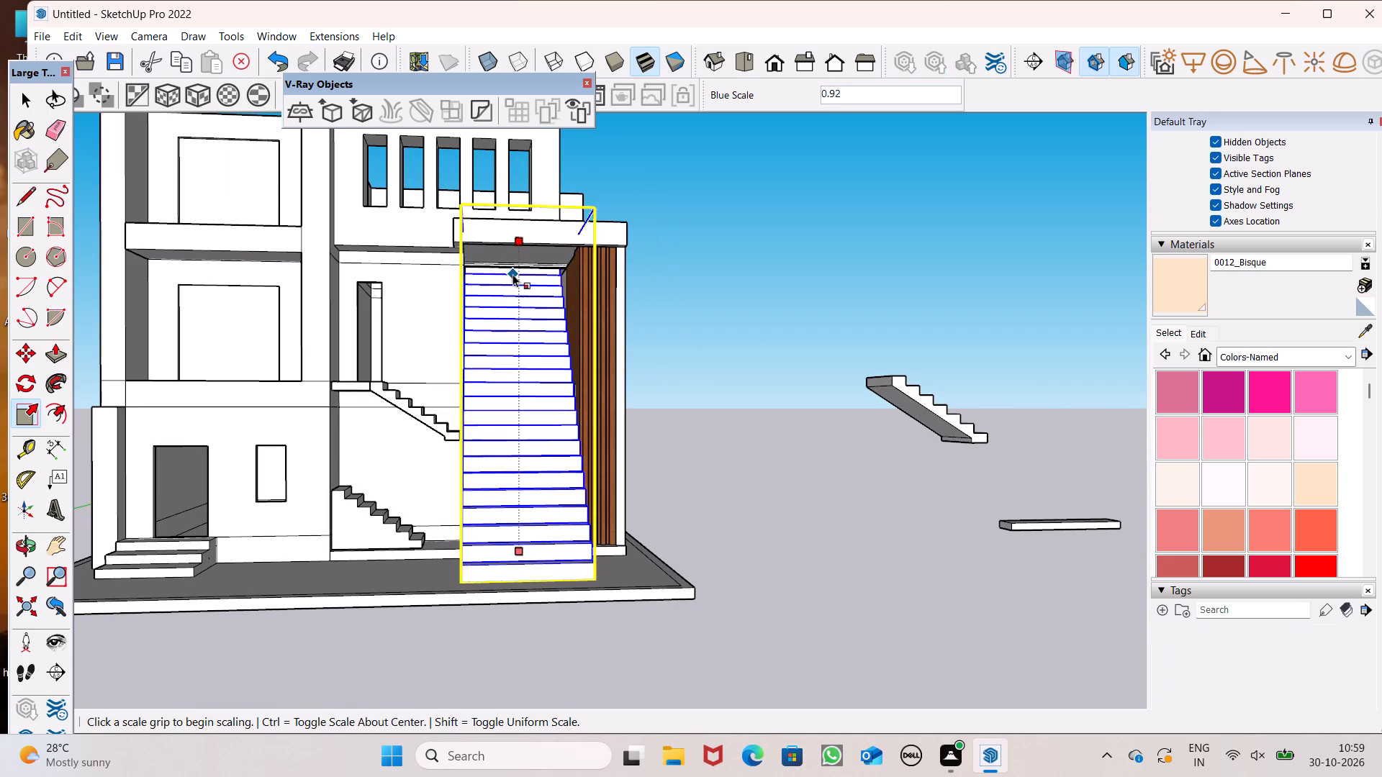
{"action": "scroll", "coordinate": [507, 360], "scroll_direction": "up", "scroll_amount": 4}
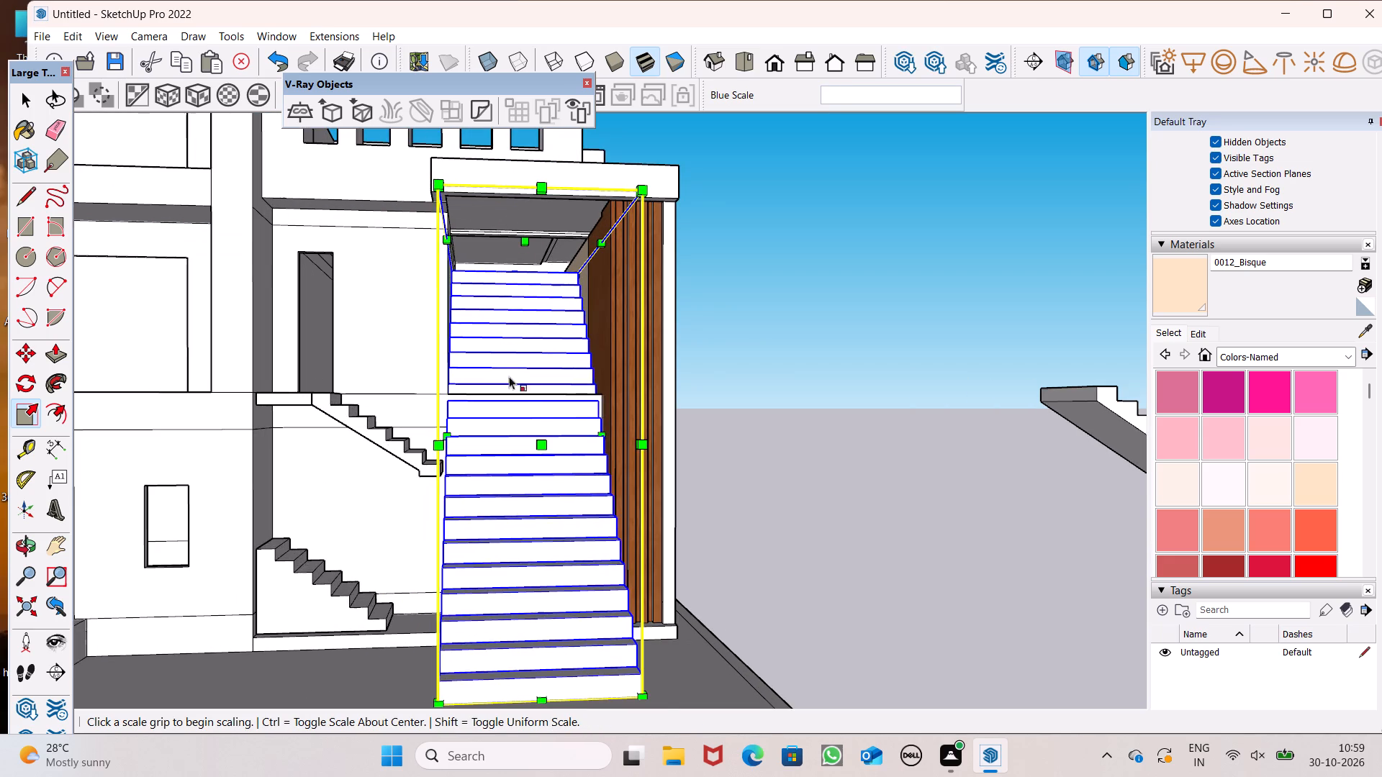
{"action": "middle_click_drag", "start_coordinate": [541, 425], "coordinate": [589, 407]}
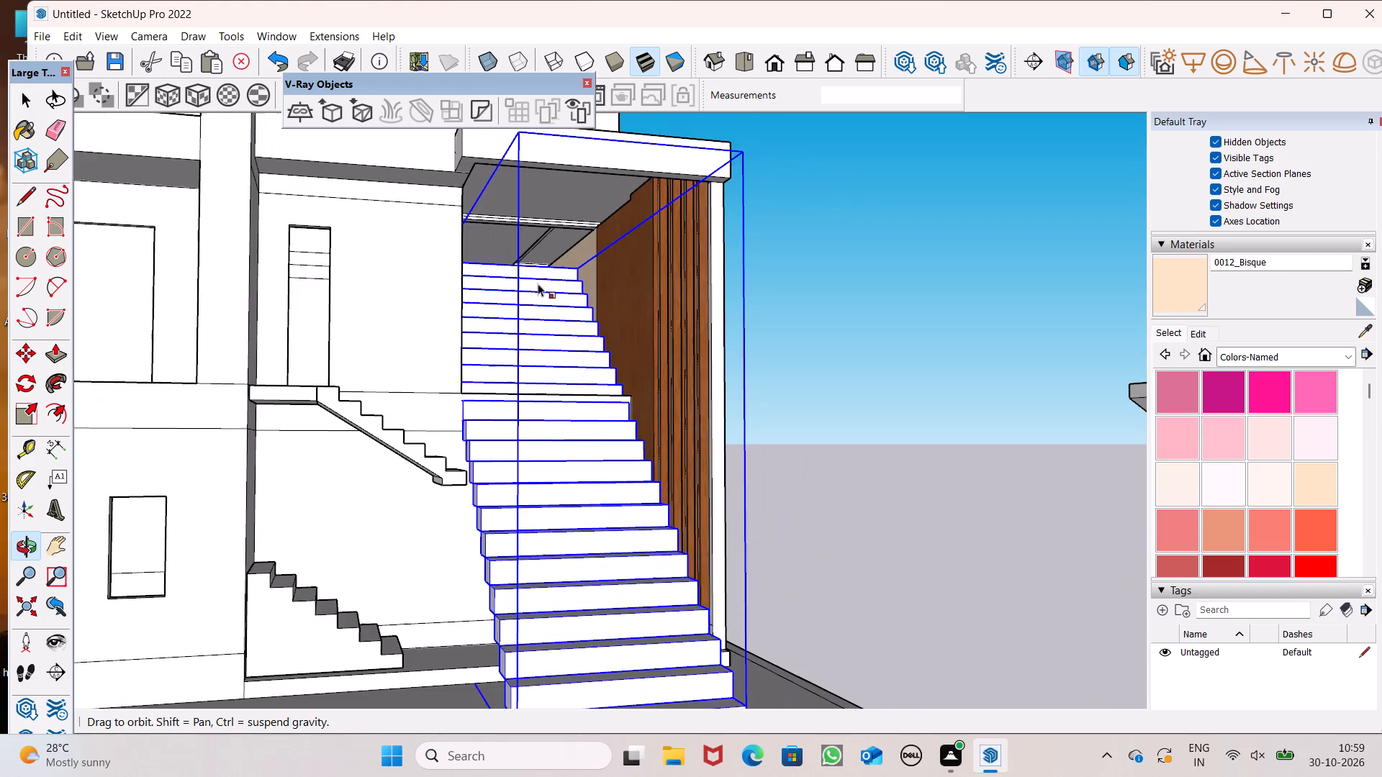
{"action": "scroll", "coordinate": [536, 273], "scroll_direction": "up", "scroll_amount": 5}
{"action": "left_click_drag", "start_coordinate": [568, 168], "coordinate": [571, 182]}
{"action": "scroll", "coordinate": [453, 242], "scroll_direction": "down", "scroll_amount": 10}
{"action": "middle_click_drag", "start_coordinate": [453, 406], "coordinate": [348, 481]}
{"action": "key", "text": "space"}
{"action": "left_click_drag", "start_coordinate": [767, 550], "coordinate": [759, 550]}
Explode the long flight's outer group and clear the selection.
{"action": "middle_click_drag", "start_coordinate": [496, 489], "coordinate": [611, 509]}
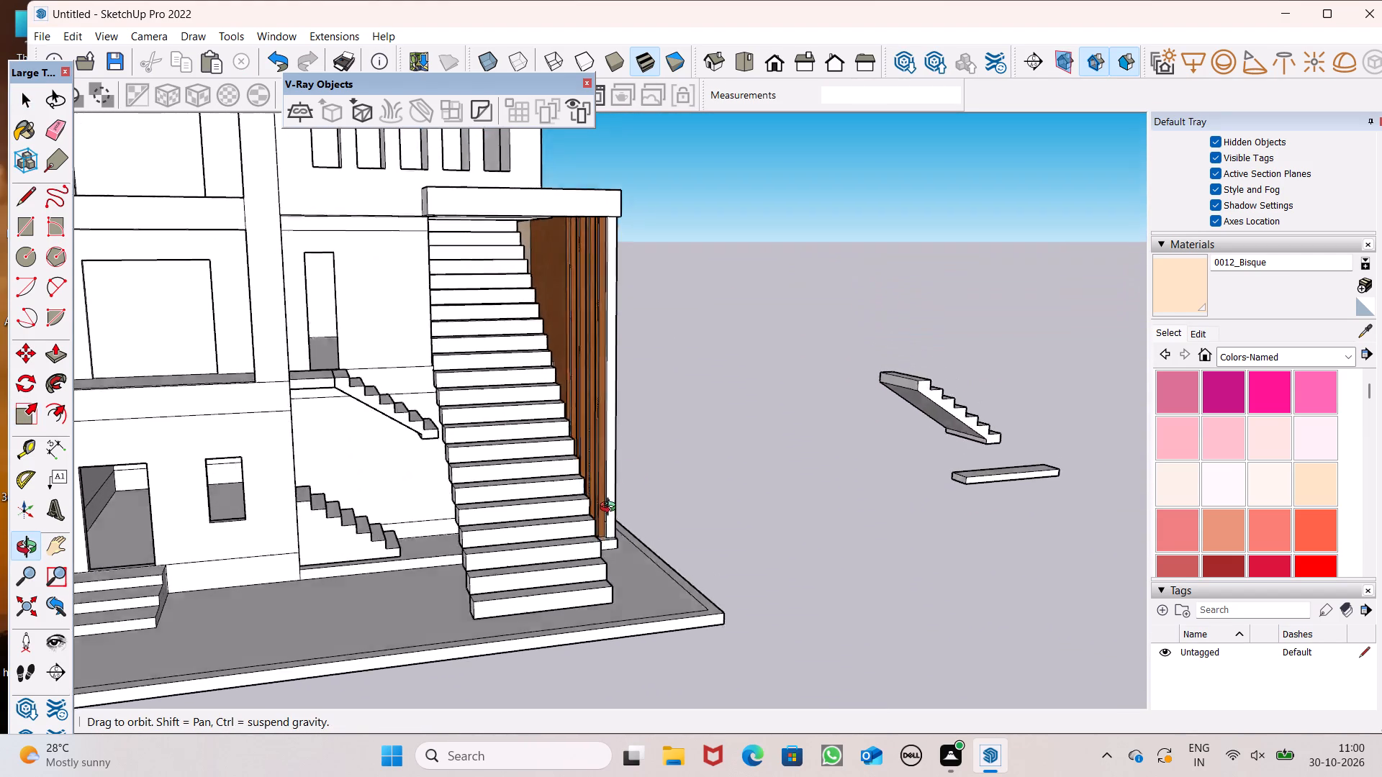
{"action": "middle_click_drag", "start_coordinate": [611, 509], "coordinate": [592, 514]}
{"action": "scroll", "coordinate": [459, 490], "scroll_direction": "up", "scroll_amount": 6}
{"action": "left_click", "coordinate": [464, 463]}
{"action": "scroll", "coordinate": [464, 463], "scroll_direction": "down", "scroll_amount": 6}
{"action": "middle_click_drag", "start_coordinate": [460, 469], "coordinate": [712, 348]}
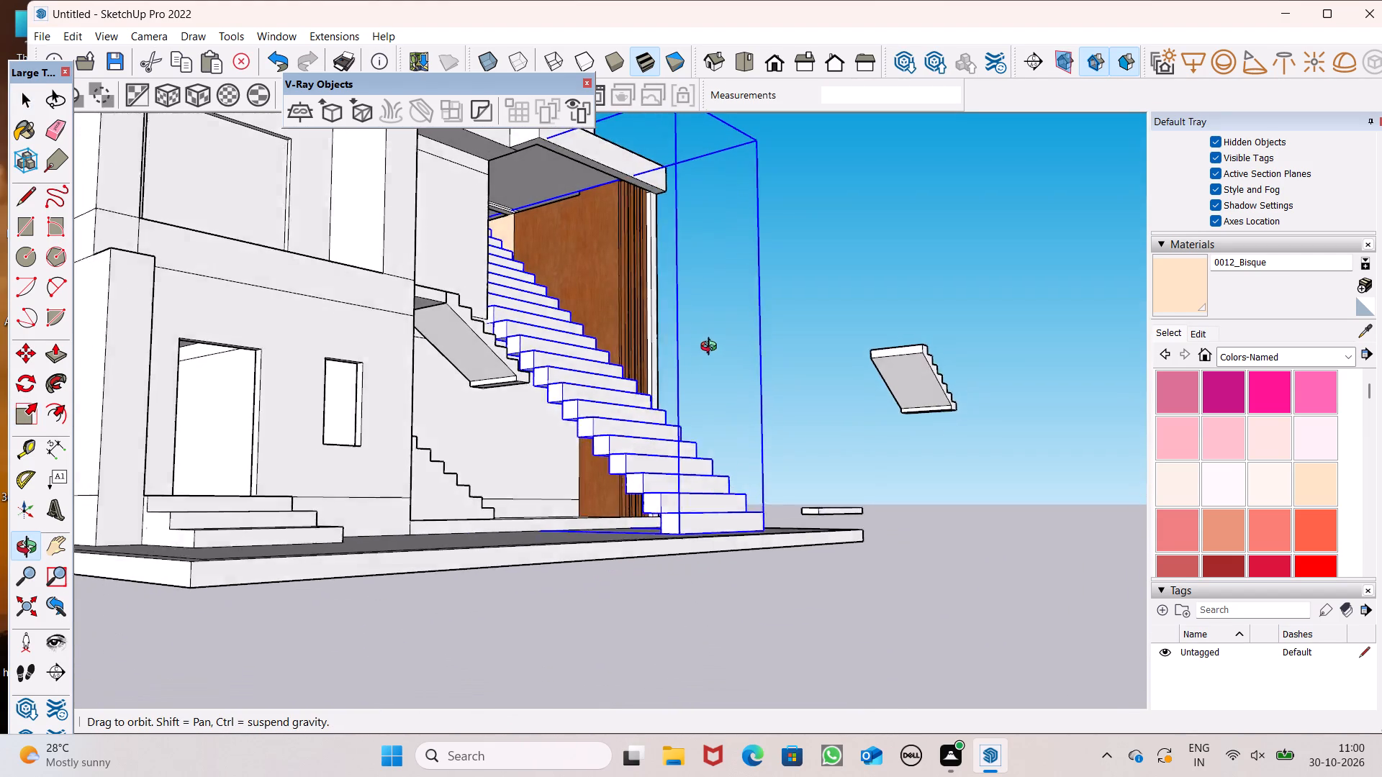
{"action": "middle_click_drag", "start_coordinate": [712, 348], "coordinate": [785, 336]}
{"action": "right_click", "coordinate": [692, 388]}
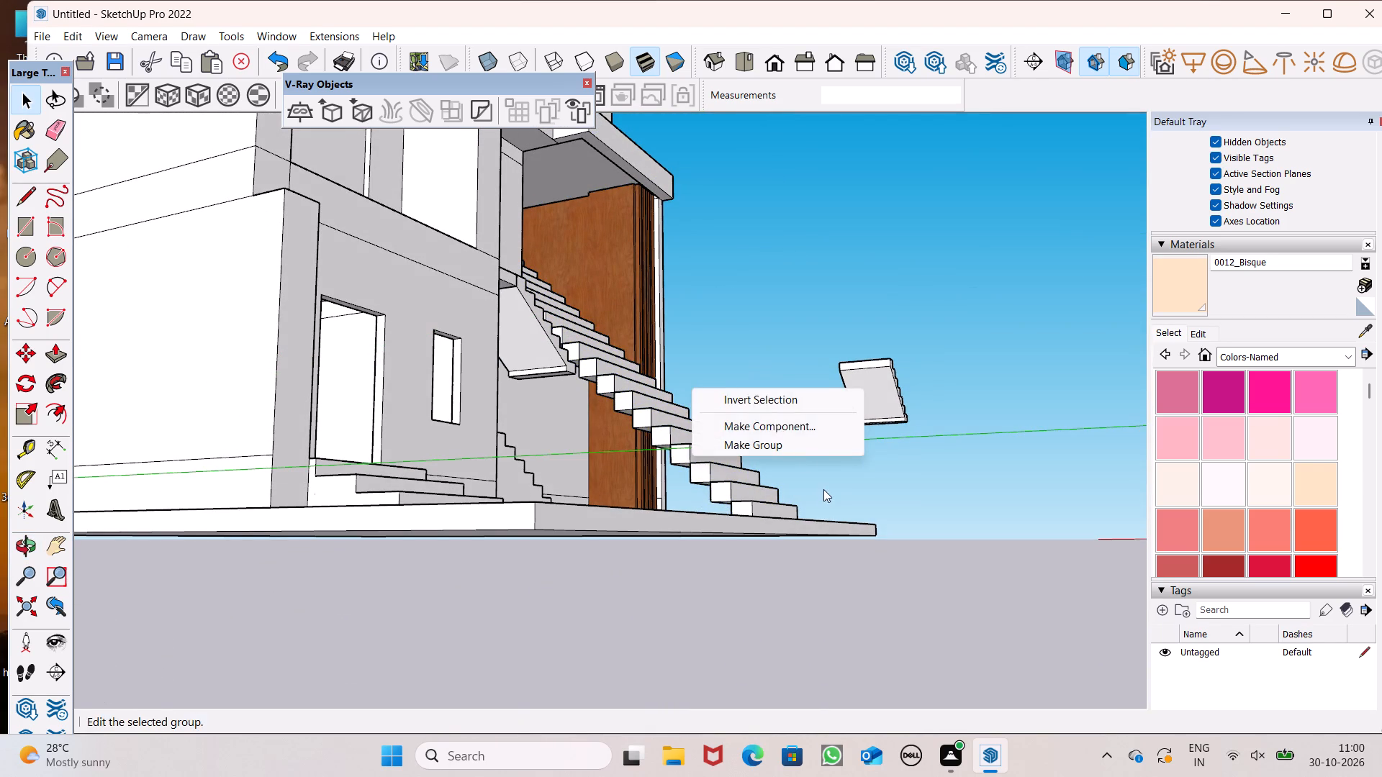
{"action": "left_click", "coordinate": [823, 489]}
{"action": "left_click", "coordinate": [744, 473]}
{"action": "right_click", "coordinate": [734, 474]}
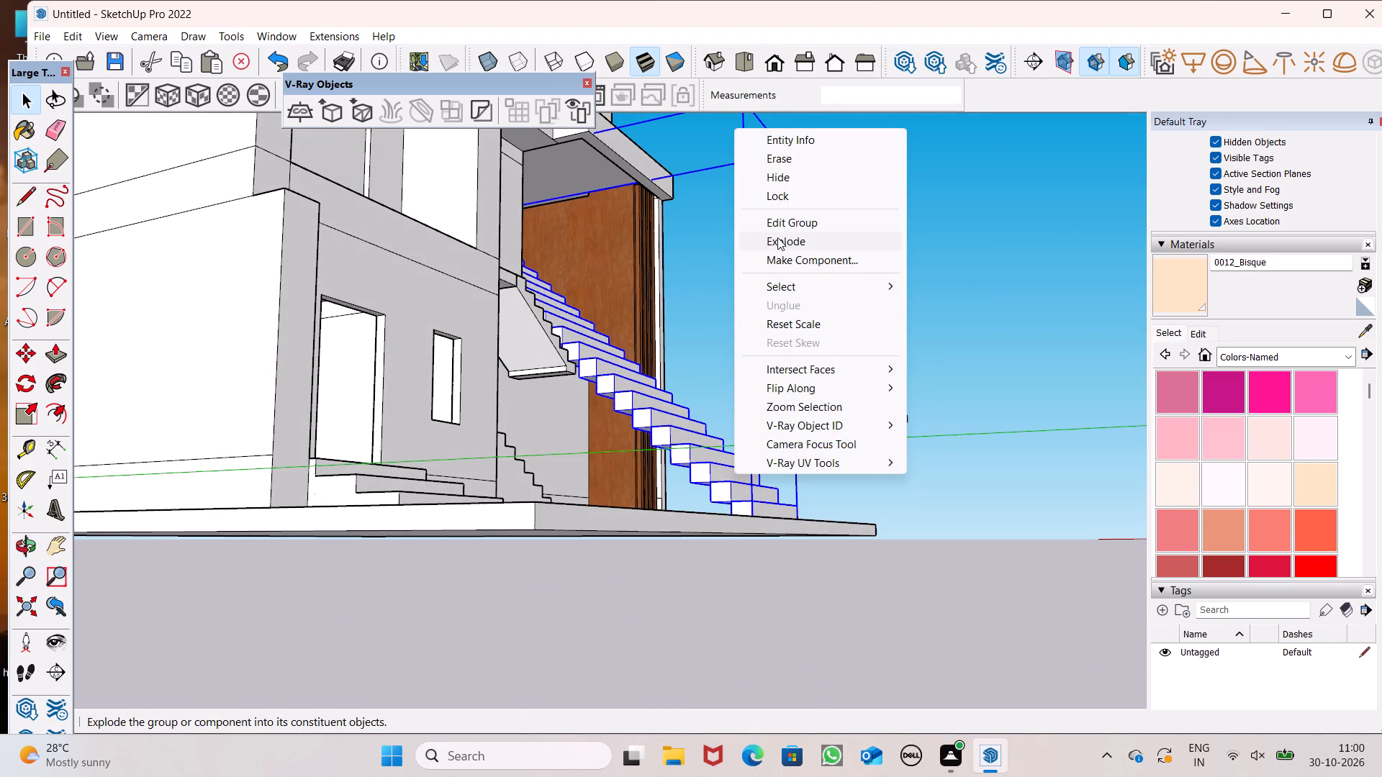
{"action": "left_click", "coordinate": [777, 241]}
{"action": "left_click", "coordinate": [787, 325]}
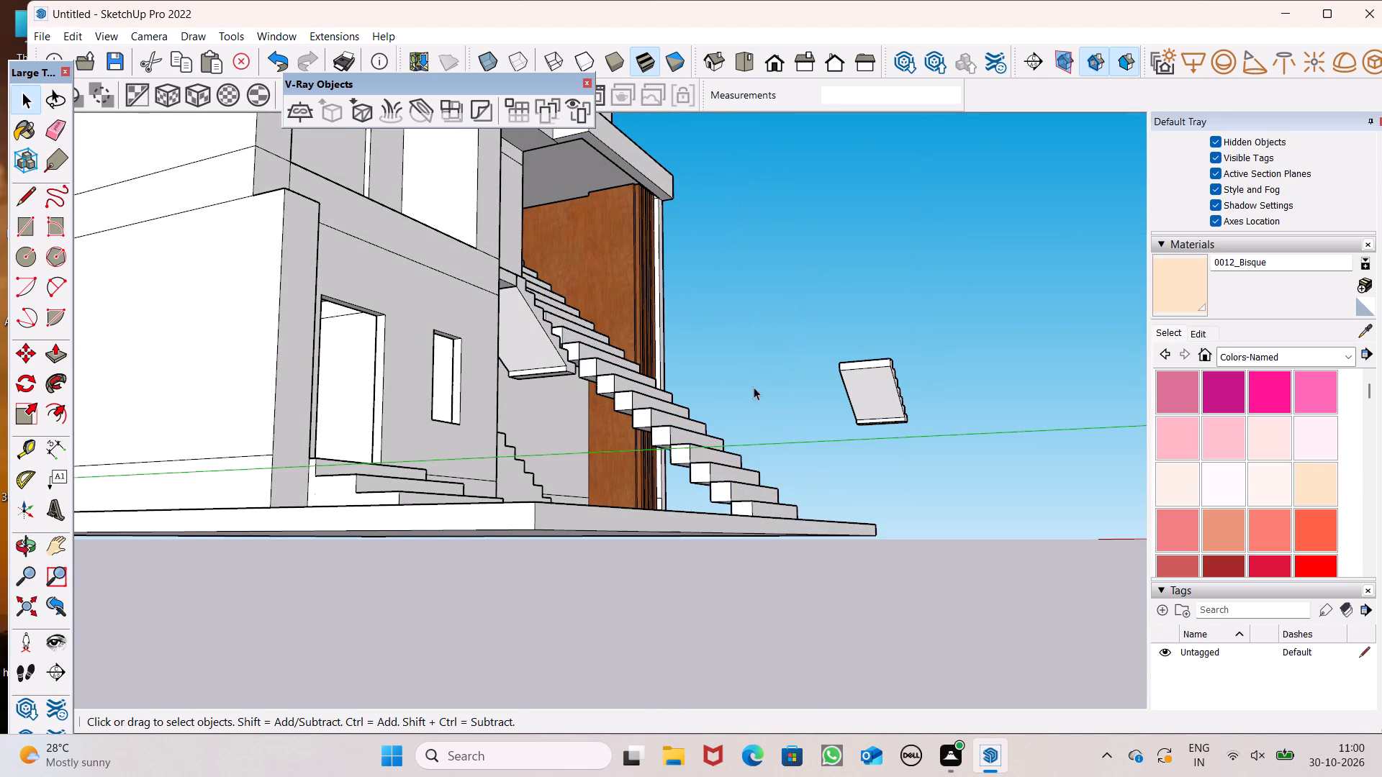
Explode the nested group of steps above the four bottom steps, then pick an individual step to check.
{"action": "middle_click_drag", "start_coordinate": [744, 414], "coordinate": [732, 435]}
{"action": "scroll", "coordinate": [732, 435], "scroll_direction": "up", "scroll_amount": 5}
{"action": "left_click", "coordinate": [685, 465]}
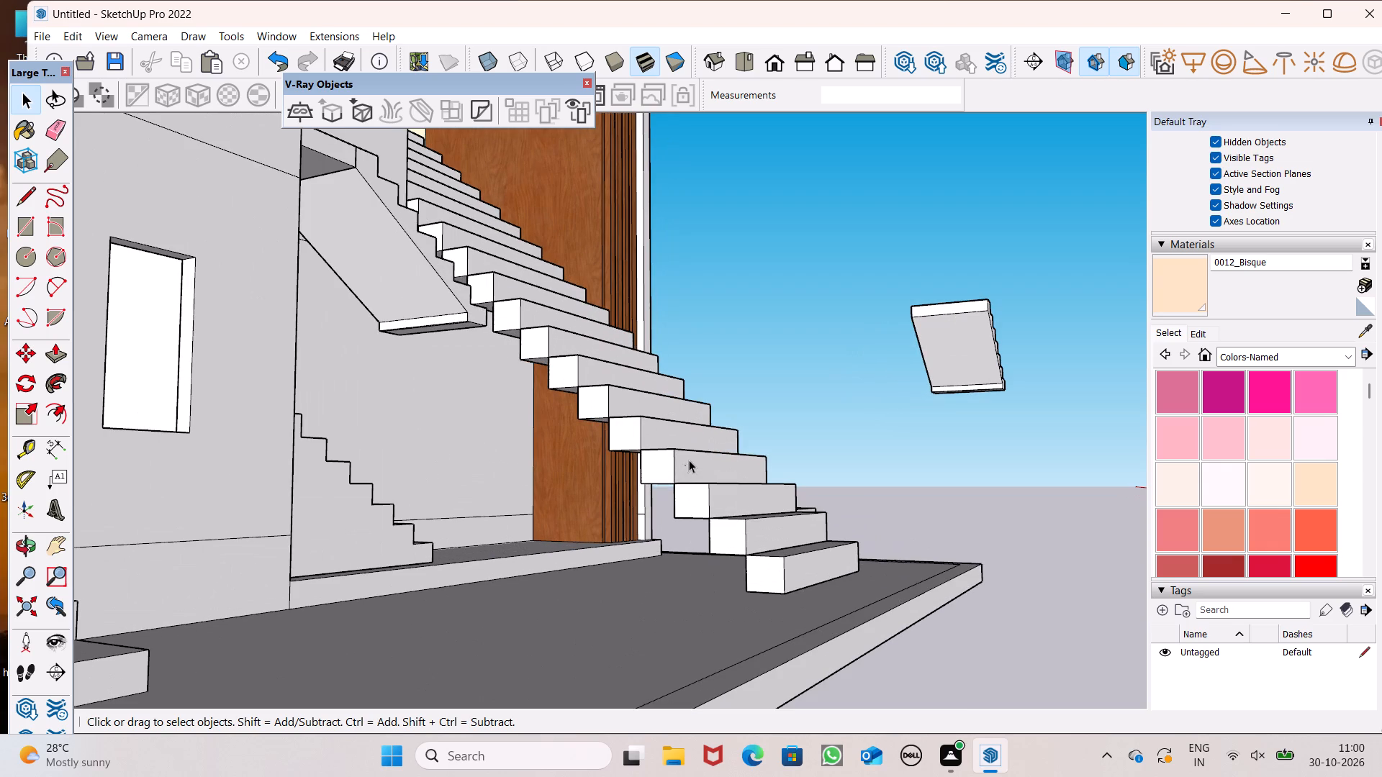
{"action": "right_click", "coordinate": [689, 460]}
{"action": "left_click", "coordinate": [768, 229]}
{"action": "left_click", "coordinate": [788, 293]}
{"action": "left_click", "coordinate": [659, 387]}
{"action": "left_click", "coordinate": [673, 442]}
Explode the remaining group of four bottom steps and clear the selection.
{"action": "left_click", "coordinate": [684, 464]}
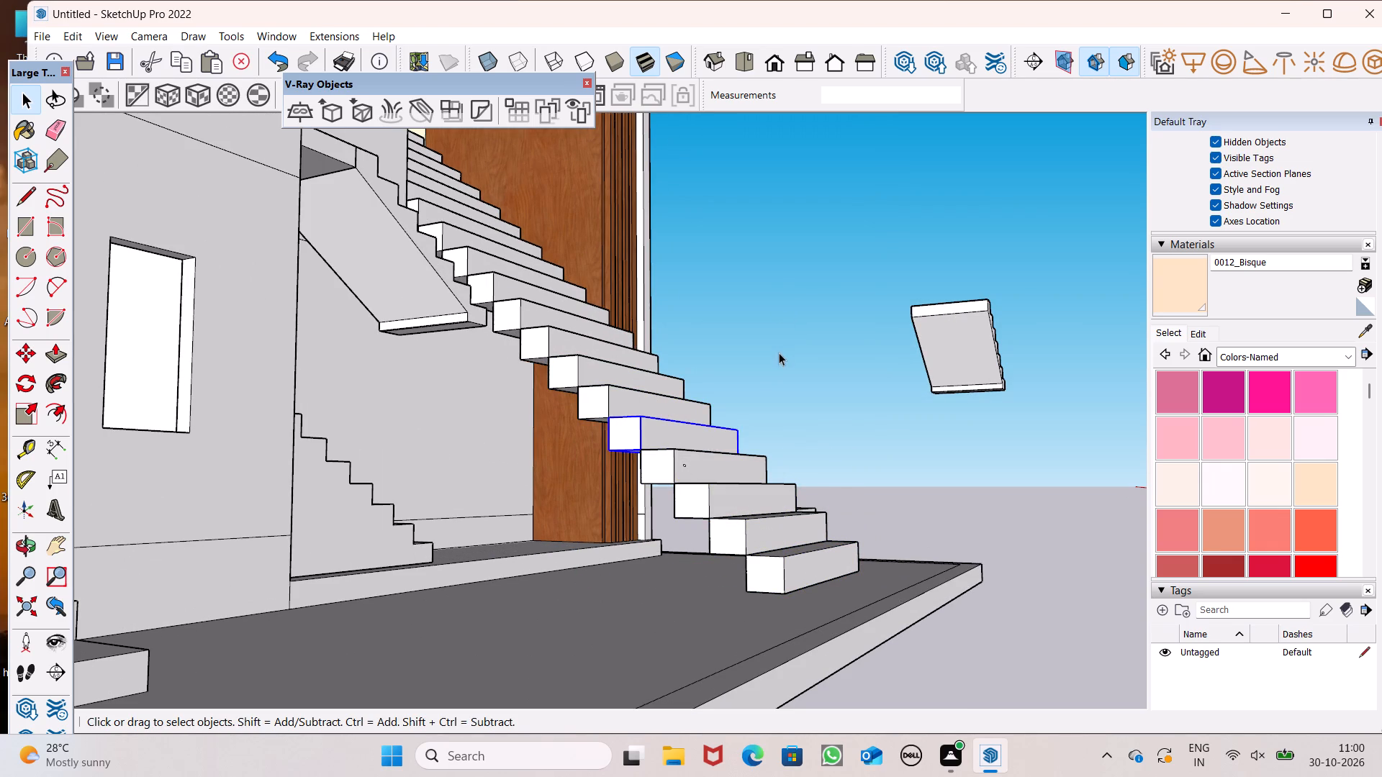
{"action": "right_click", "coordinate": [779, 353]}
{"action": "left_click_drag", "start_coordinate": [783, 454], "coordinate": [769, 468]}
{"action": "left_click", "coordinate": [746, 478]}
{"action": "right_click", "coordinate": [782, 417]}
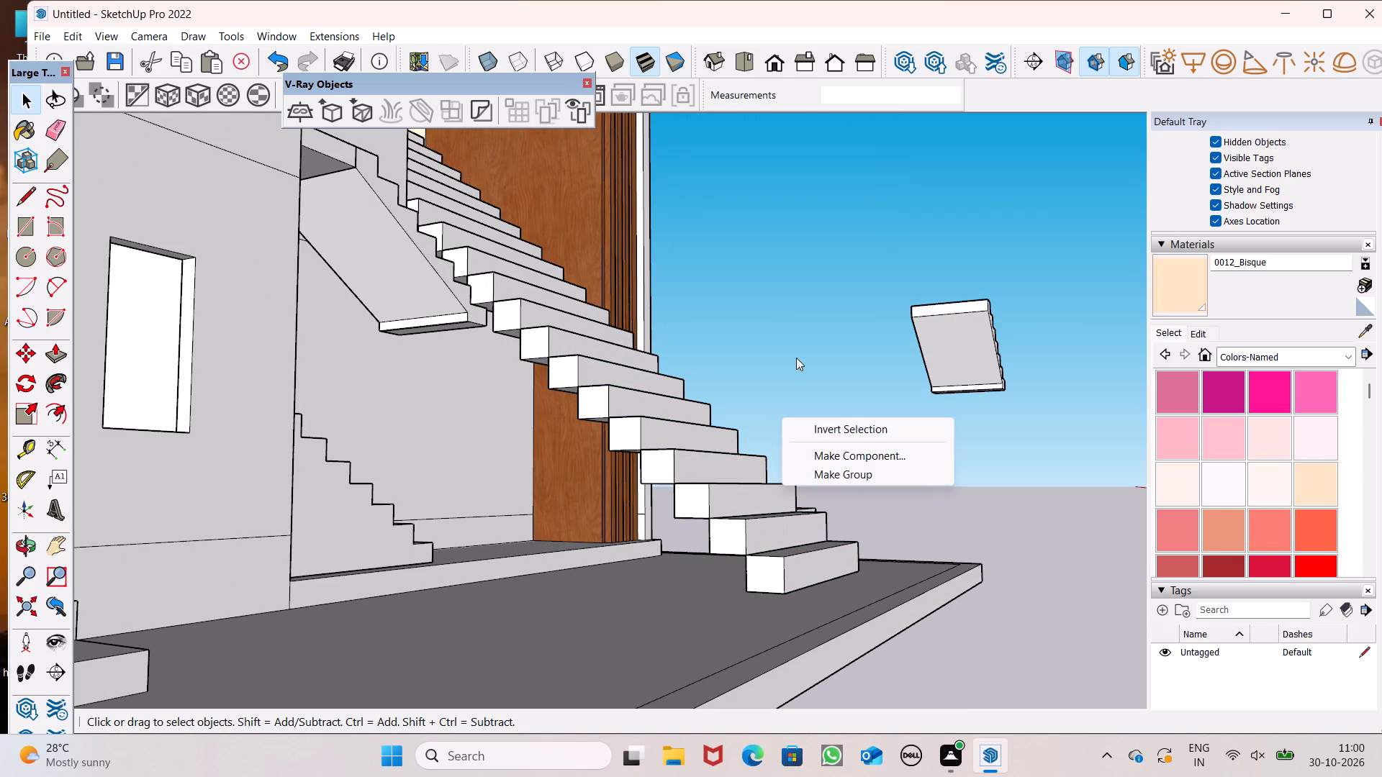
{"action": "left_click", "coordinate": [736, 481]}
{"action": "right_click", "coordinate": [723, 530]}
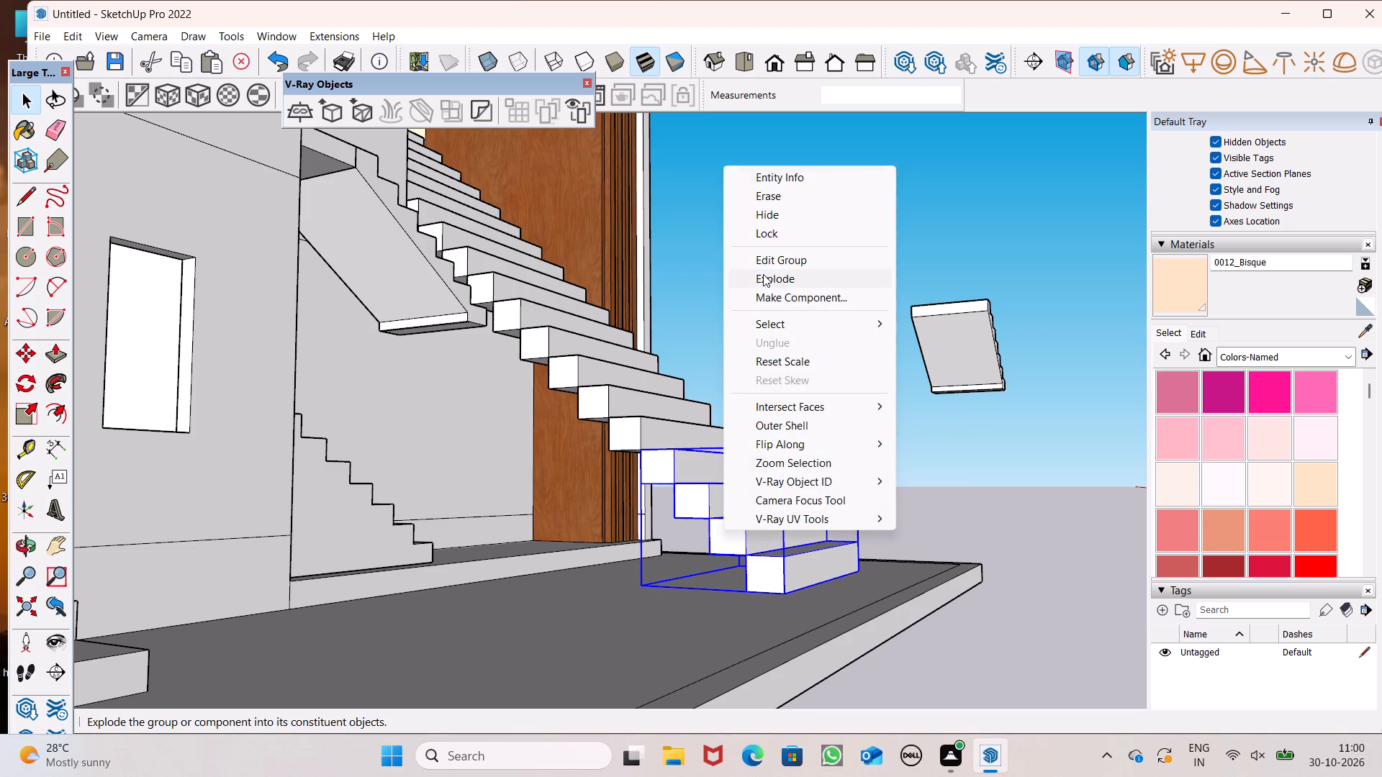
{"action": "left_click", "coordinate": [763, 273]}
{"action": "left_click", "coordinate": [800, 365]}
{"action": "key", "text": "space"}
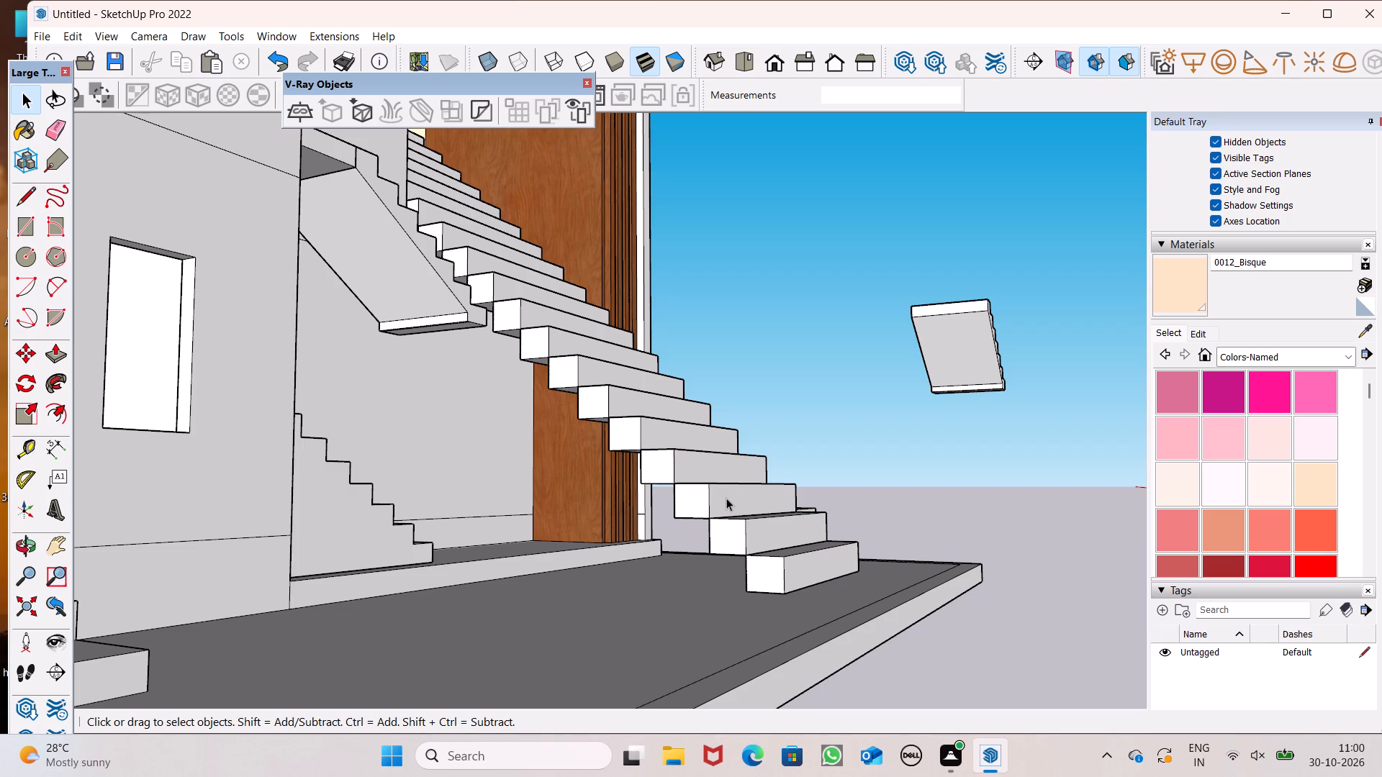
{"action": "key", "text": "space"}
{"action": "left_click", "coordinate": [732, 479]}
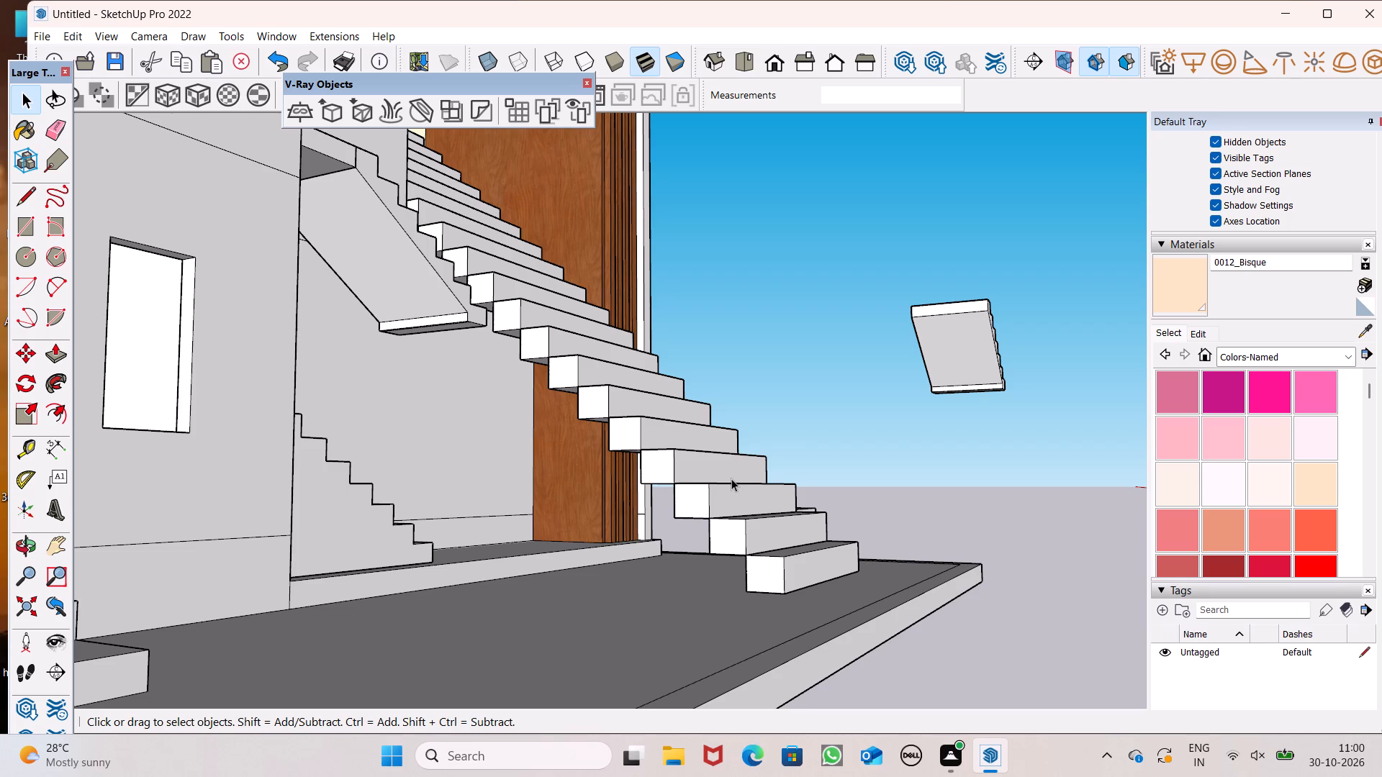
{"action": "left_click", "coordinate": [784, 322]}
Examine the exploded long flight's individual steps from the side and from above the front of the house.
{"action": "scroll", "coordinate": [790, 354], "scroll_direction": "down", "scroll_amount": 3}
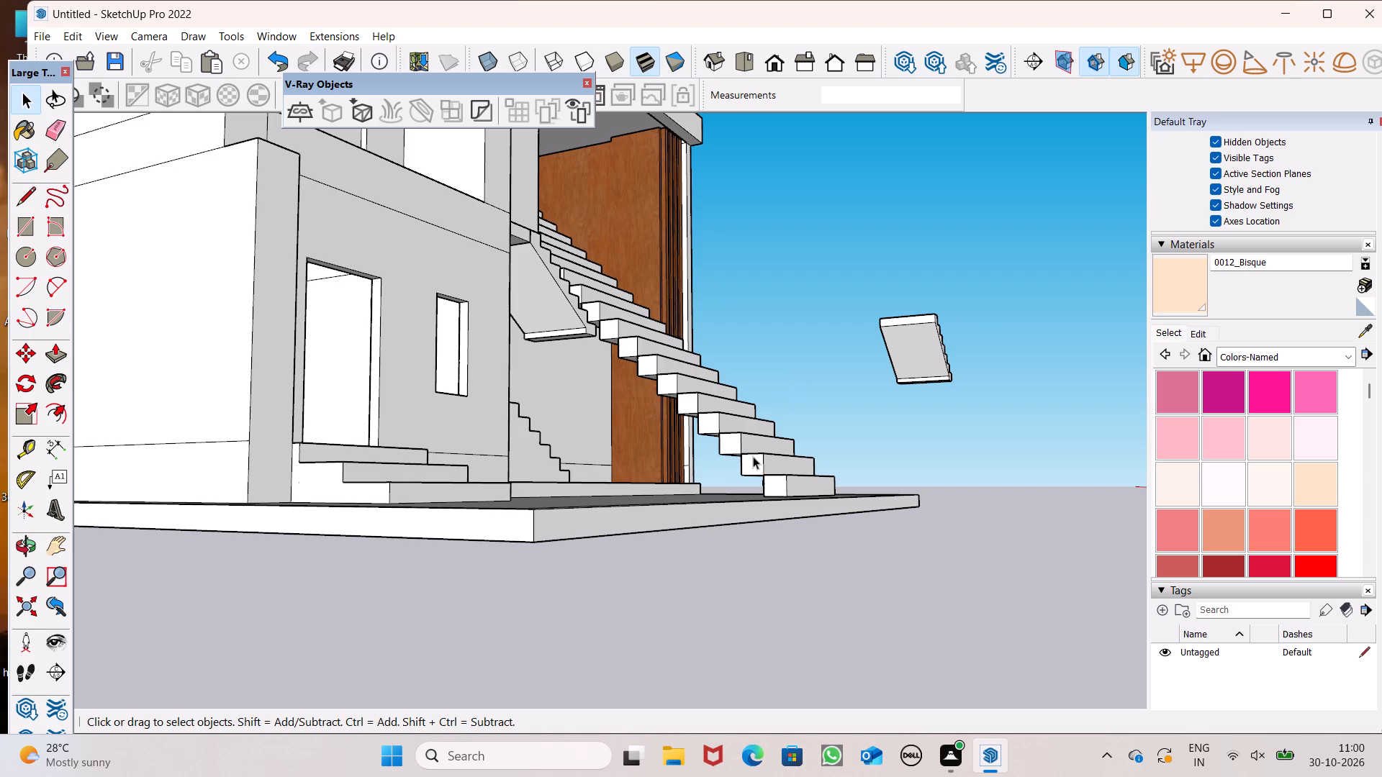
{"action": "middle_click_drag", "start_coordinate": [736, 422], "coordinate": [741, 439]}
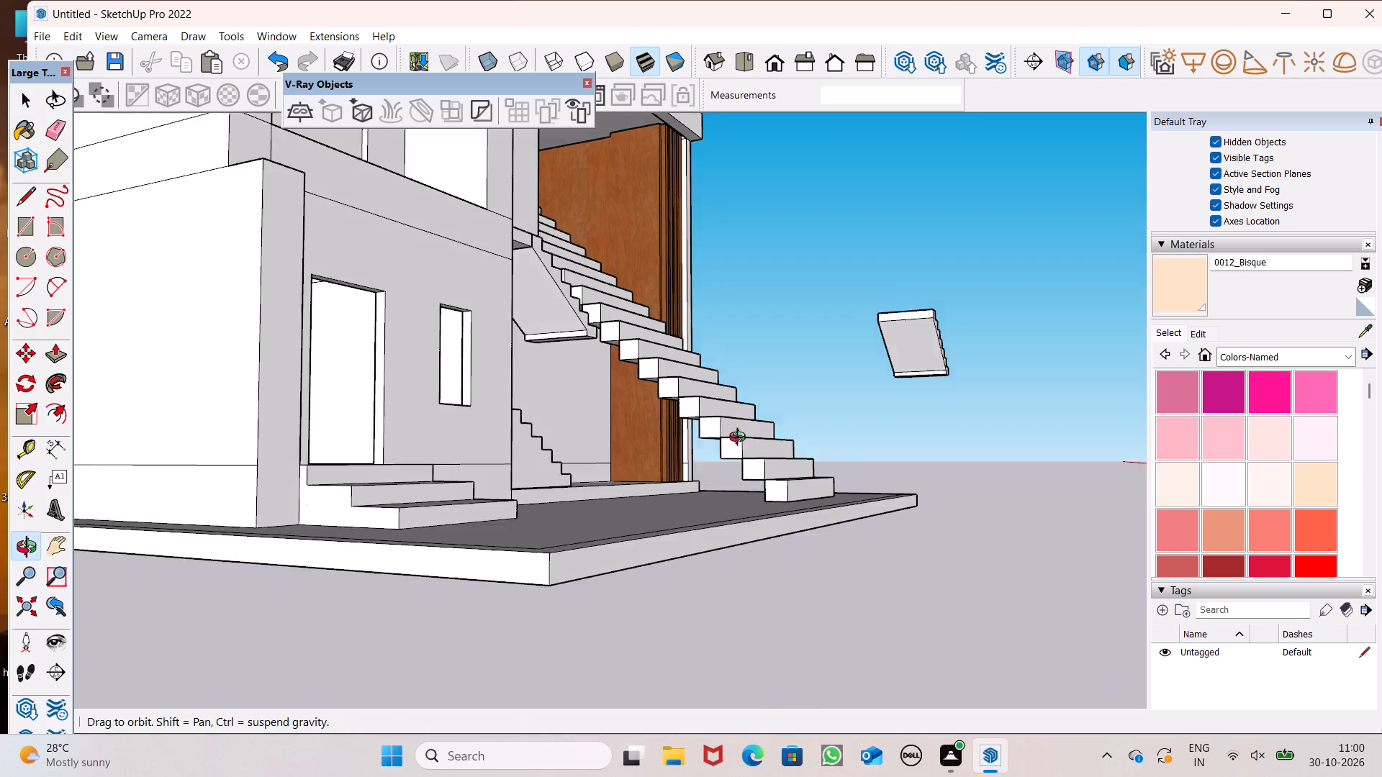
{"action": "middle_click_drag", "start_coordinate": [741, 439], "coordinate": [763, 516]}
{"action": "left_click", "coordinate": [721, 395]}
{"action": "scroll", "coordinate": [685, 402], "scroll_direction": "down", "scroll_amount": 3}
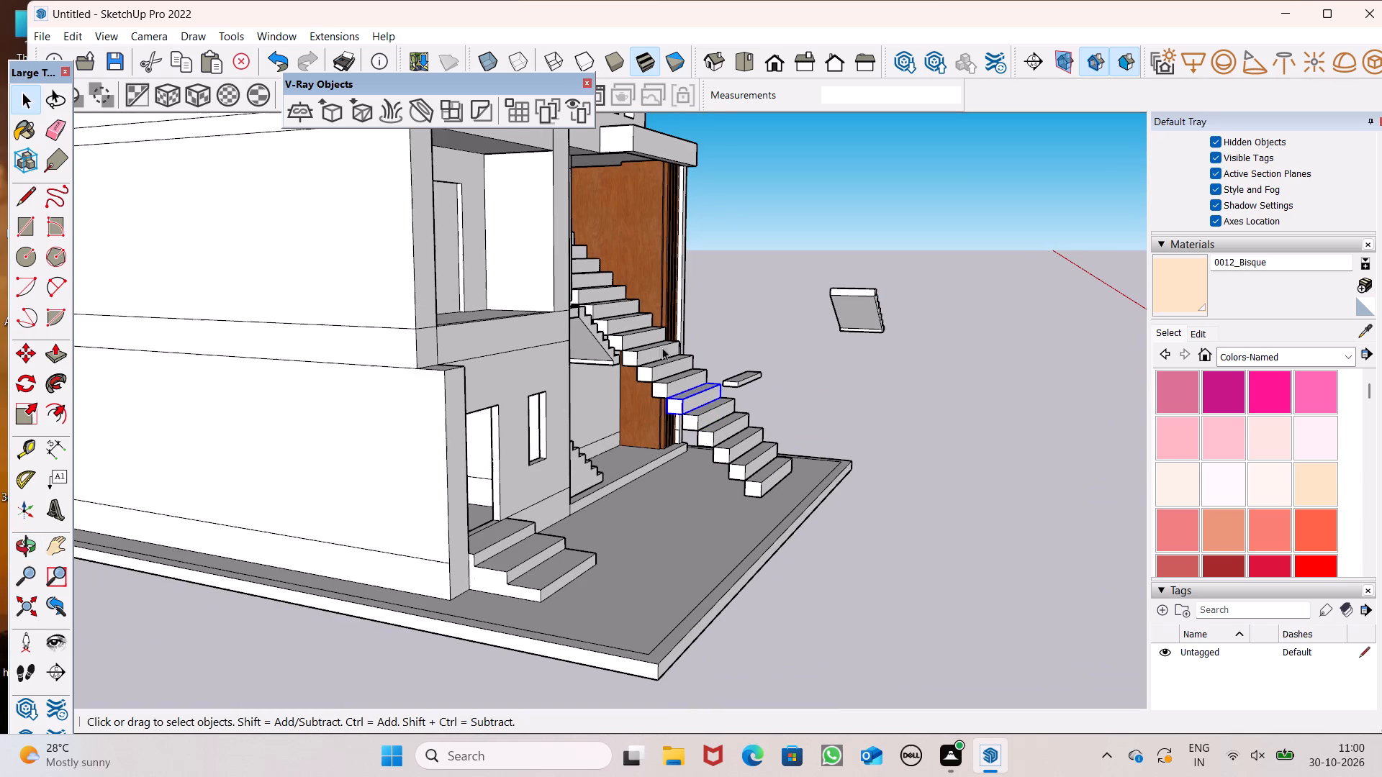
{"action": "left_click", "coordinate": [733, 295]}
{"action": "middle_click_drag", "start_coordinate": [766, 371], "coordinate": [516, 440]}
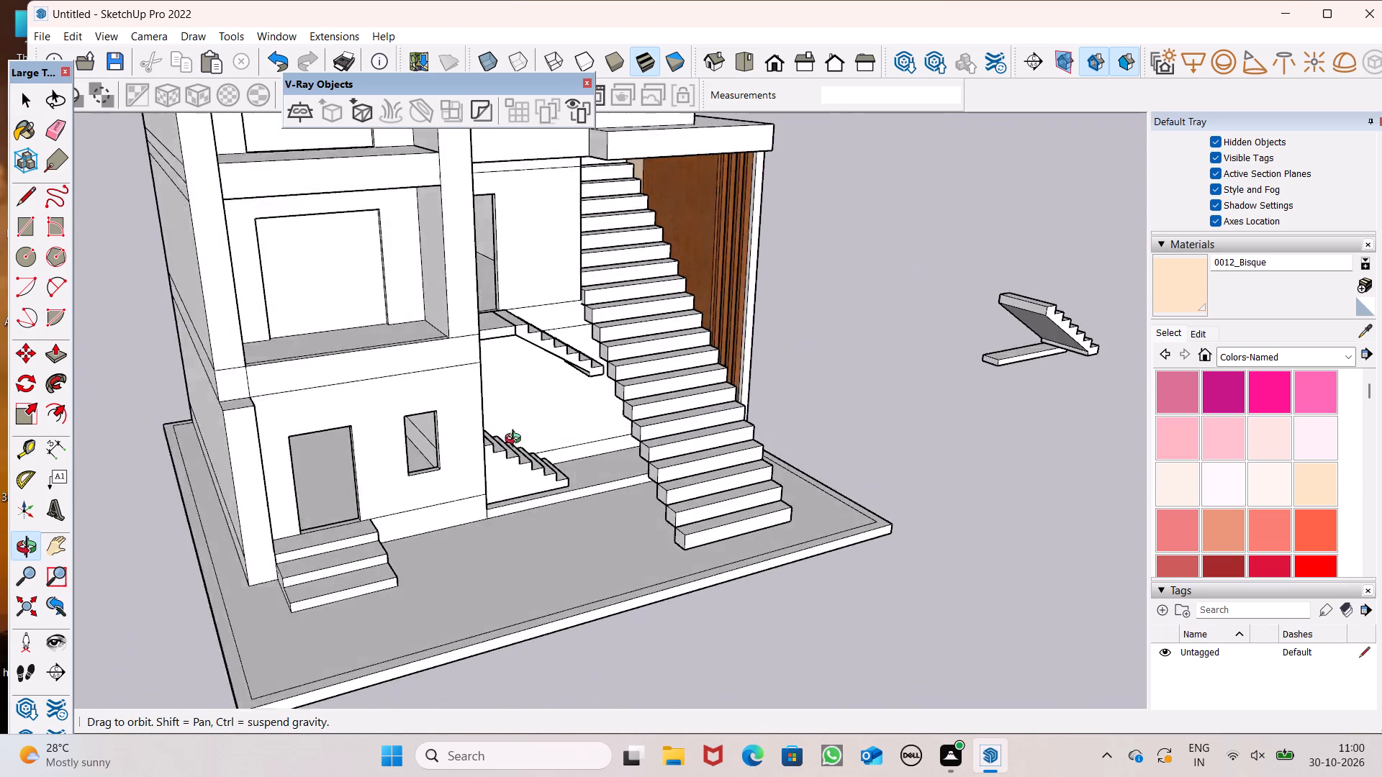
{"action": "middle_click_drag", "start_coordinate": [516, 440], "coordinate": [478, 430]}
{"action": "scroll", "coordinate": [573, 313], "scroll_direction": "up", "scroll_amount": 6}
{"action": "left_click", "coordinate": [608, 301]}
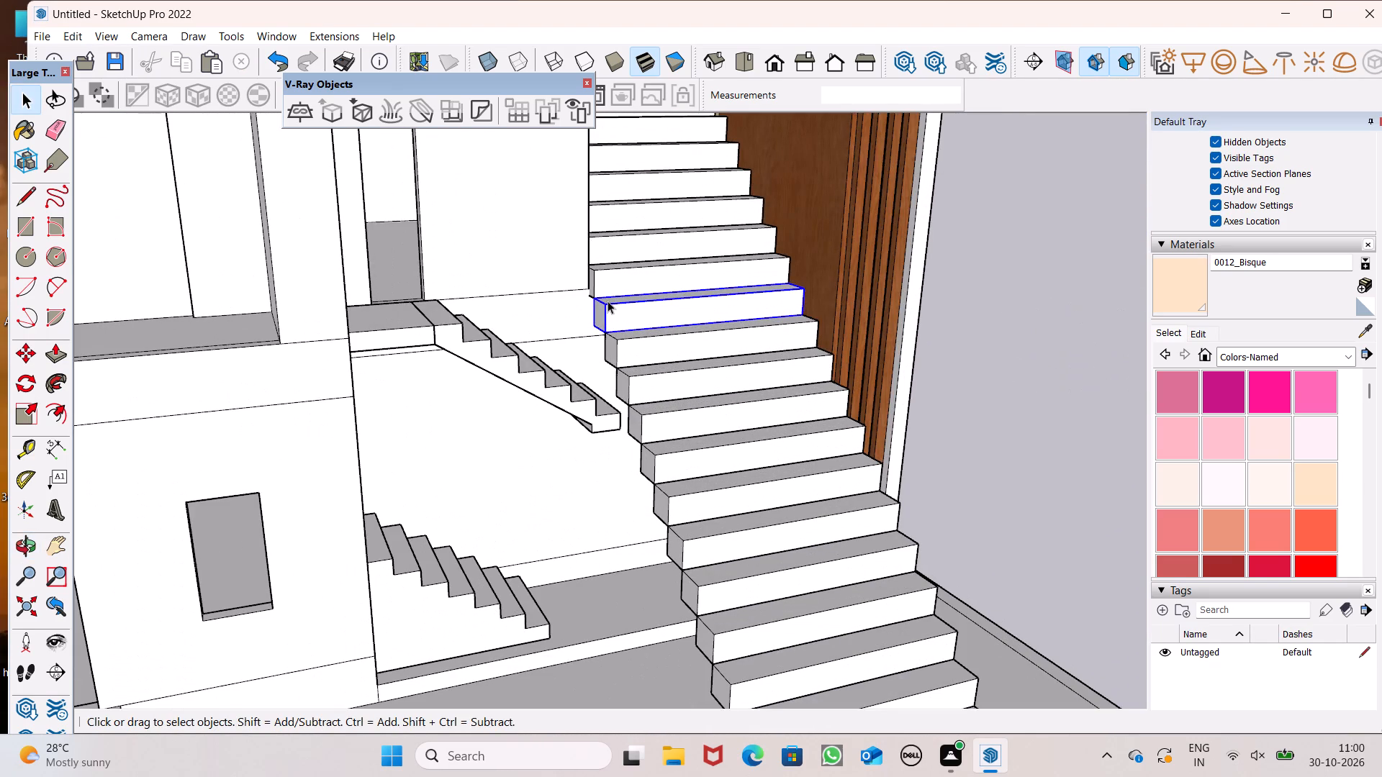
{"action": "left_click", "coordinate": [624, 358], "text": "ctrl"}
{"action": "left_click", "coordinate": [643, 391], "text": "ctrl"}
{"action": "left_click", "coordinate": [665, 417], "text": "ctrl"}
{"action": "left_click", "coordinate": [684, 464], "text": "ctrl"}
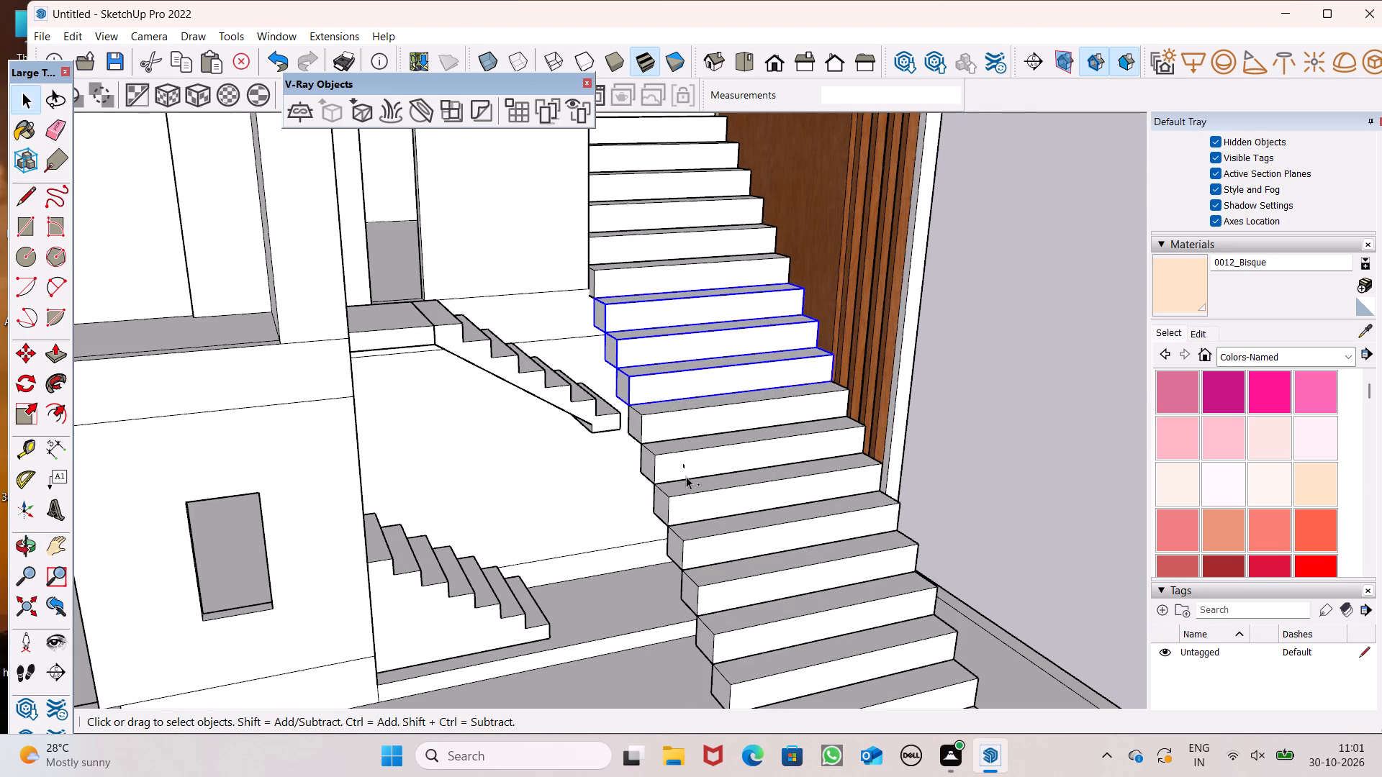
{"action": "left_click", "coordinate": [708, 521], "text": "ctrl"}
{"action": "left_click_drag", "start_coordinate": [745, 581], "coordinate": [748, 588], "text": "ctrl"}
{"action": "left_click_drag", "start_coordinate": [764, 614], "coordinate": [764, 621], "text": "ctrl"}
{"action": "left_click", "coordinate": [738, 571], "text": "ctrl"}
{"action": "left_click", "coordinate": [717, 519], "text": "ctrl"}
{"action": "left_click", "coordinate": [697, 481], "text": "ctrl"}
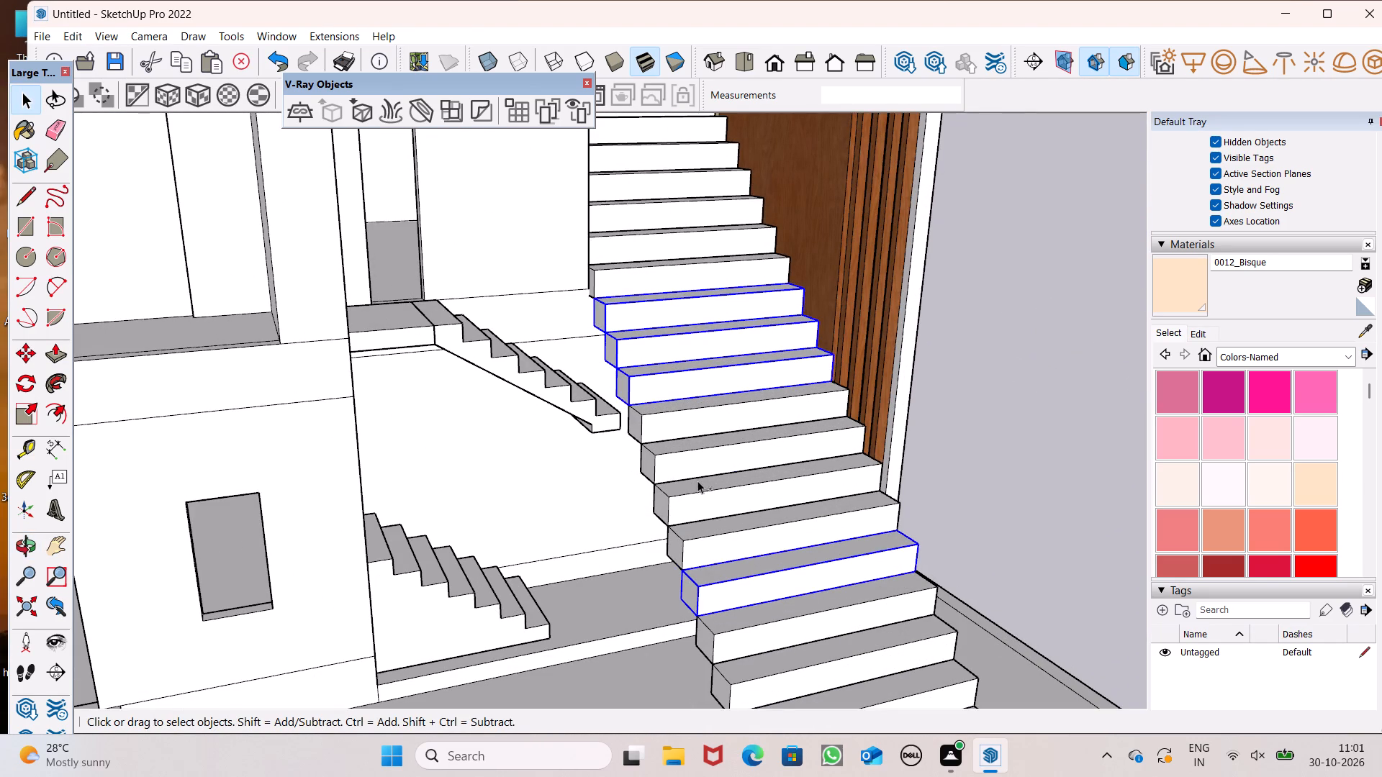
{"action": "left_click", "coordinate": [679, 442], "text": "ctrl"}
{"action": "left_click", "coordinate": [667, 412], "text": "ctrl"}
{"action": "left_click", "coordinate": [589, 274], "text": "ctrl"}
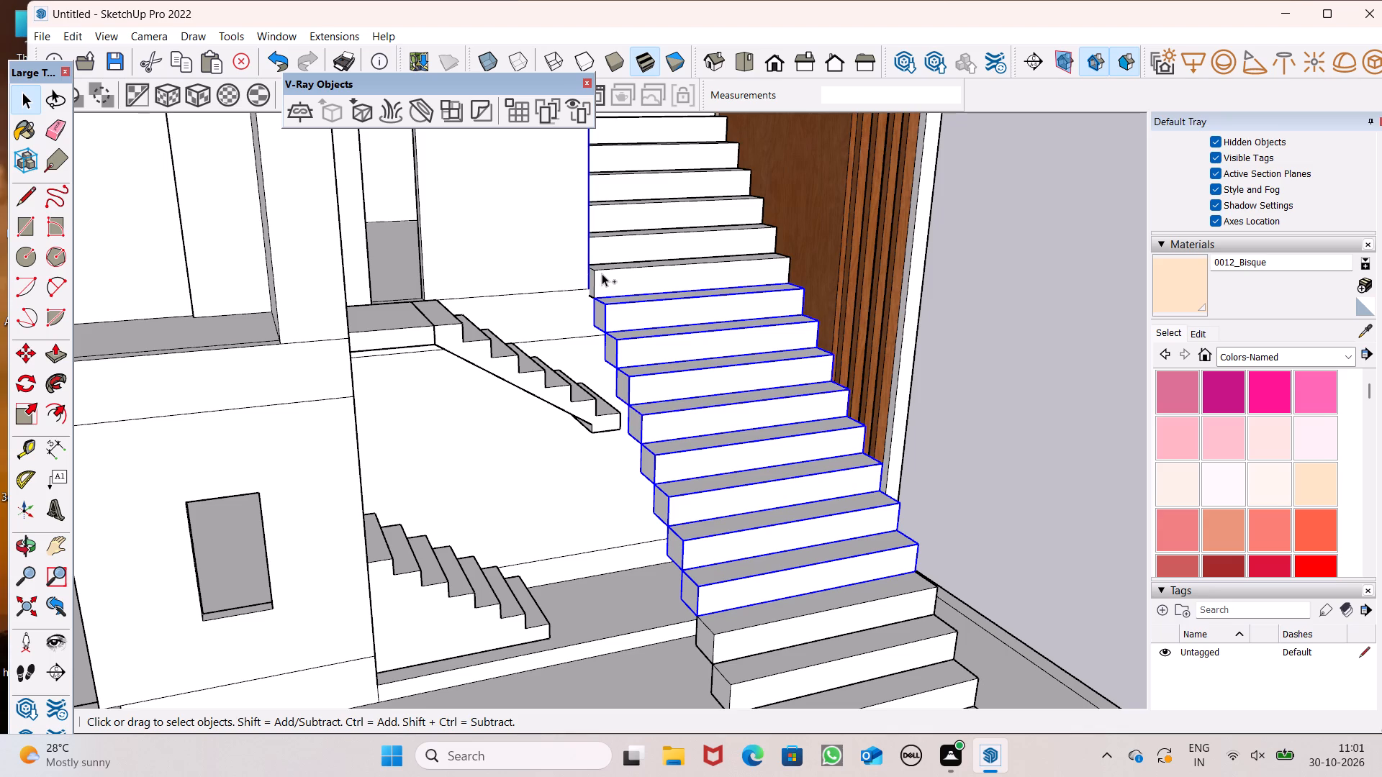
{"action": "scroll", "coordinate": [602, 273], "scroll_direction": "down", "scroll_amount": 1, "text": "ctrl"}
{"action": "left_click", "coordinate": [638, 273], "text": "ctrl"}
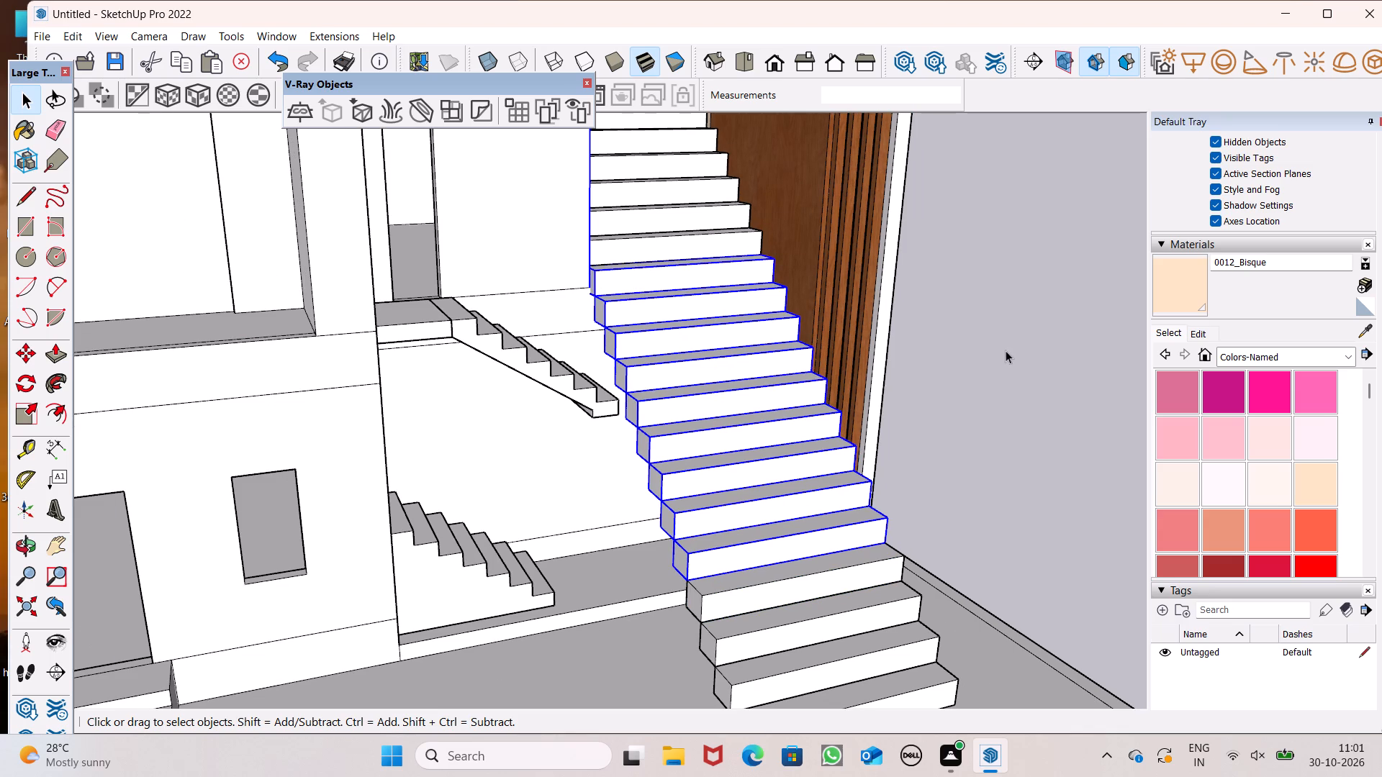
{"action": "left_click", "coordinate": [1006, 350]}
Select the long external flight's individual steps down to the bottom one, explode them together, and clear the selection.
{"action": "scroll", "coordinate": [764, 319], "scroll_direction": "up", "scroll_amount": 3}
{"action": "left_click", "coordinate": [585, 260]}
{"action": "scroll", "coordinate": [585, 258], "scroll_direction": "down", "scroll_amount": 3}
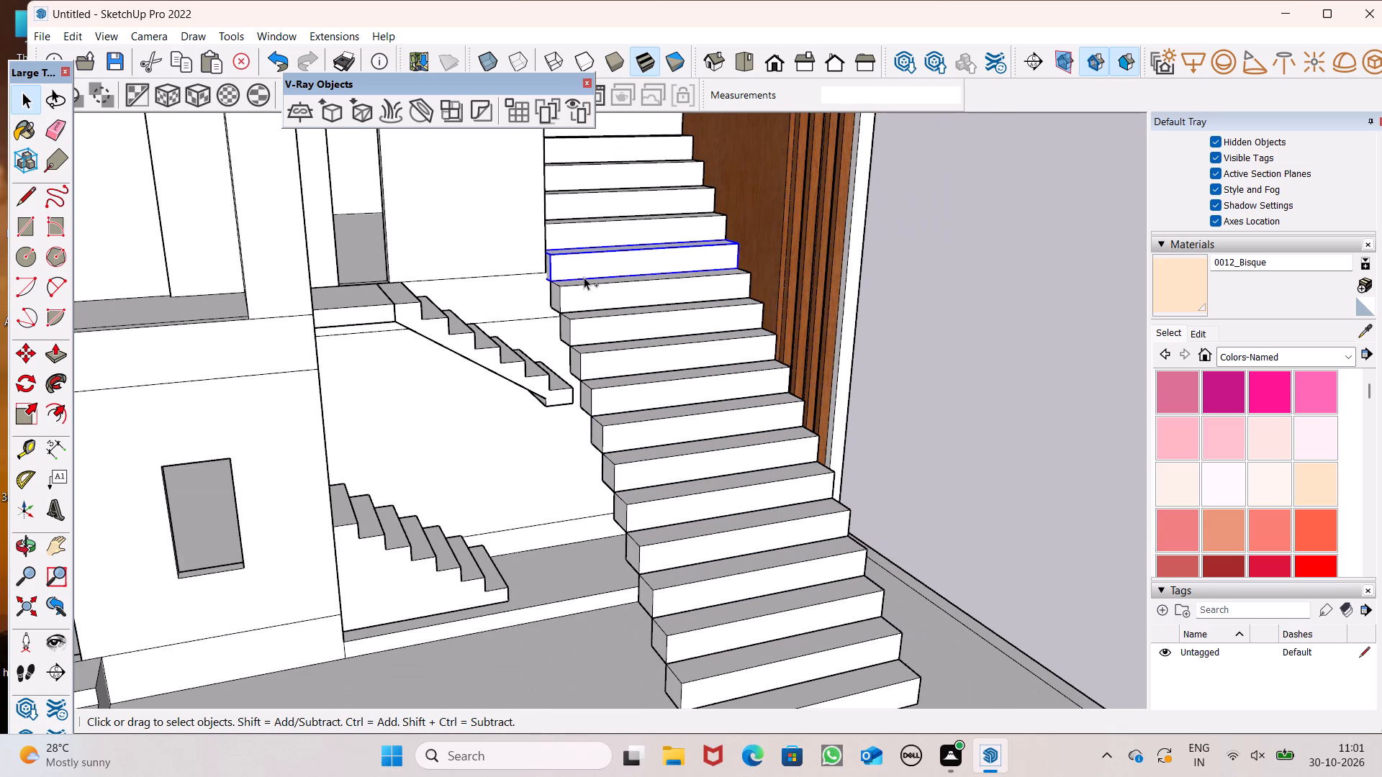
{"action": "left_click", "coordinate": [585, 288], "text": "ctrl"}
{"action": "left_click", "coordinate": [605, 330], "text": "ctrl"}
{"action": "left_click", "coordinate": [618, 362], "text": "ctrl"}
{"action": "left_click_drag", "start_coordinate": [632, 383], "coordinate": [637, 399], "text": "ctrl"}
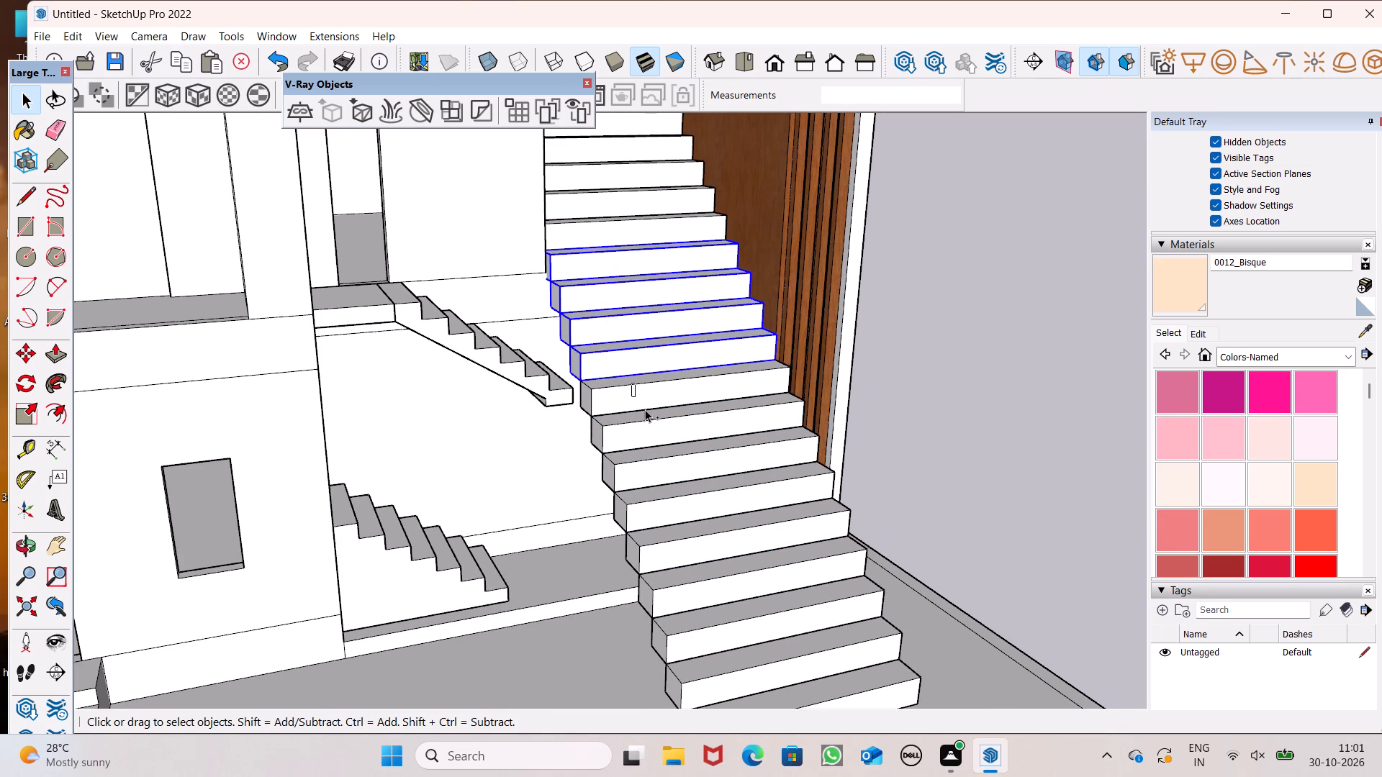
{"action": "left_click", "coordinate": [645, 411], "text": "ctrl"}
{"action": "left_click", "coordinate": [661, 455], "text": "ctrl"}
{"action": "left_click", "coordinate": [643, 400], "text": "ctrl"}
{"action": "scroll", "coordinate": [641, 381], "scroll_direction": "down", "scroll_amount": 6, "text": "ctrl"}
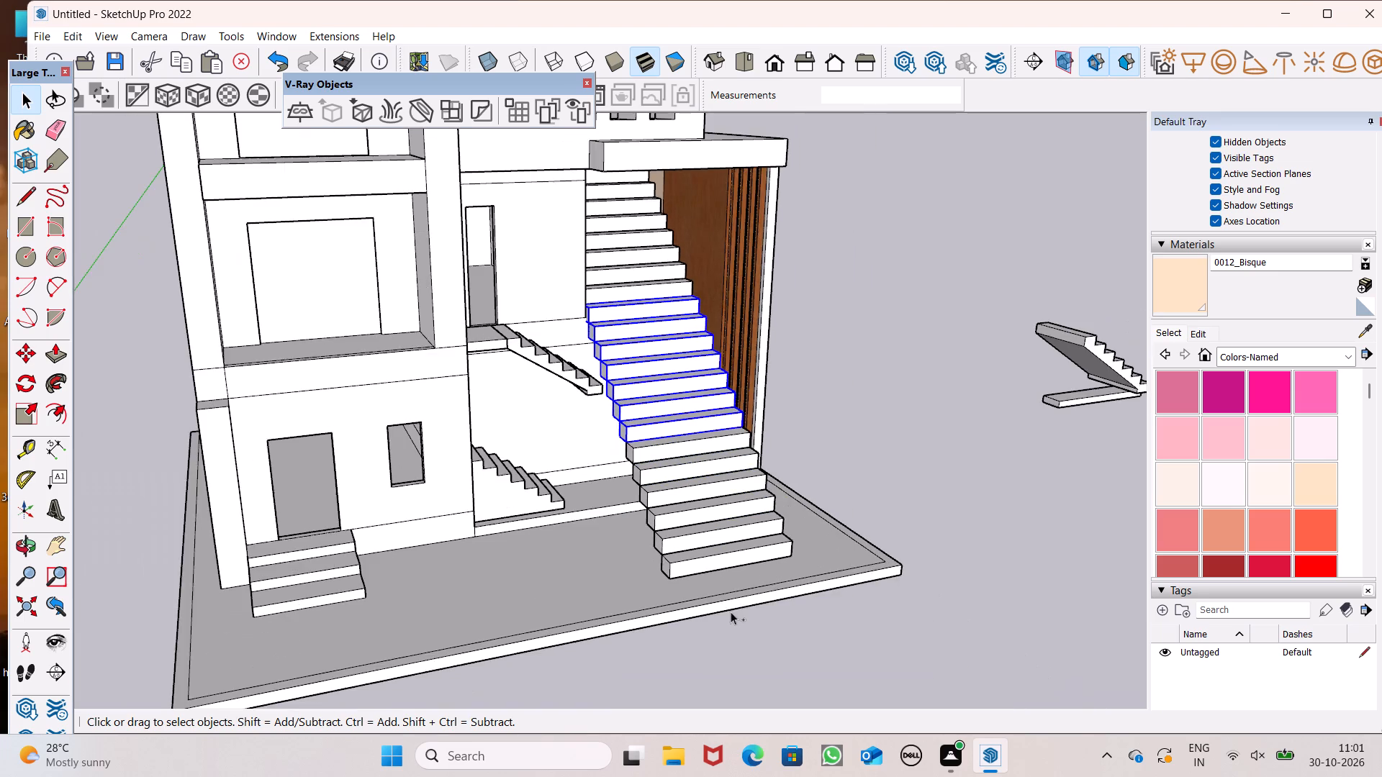
{"action": "scroll", "coordinate": [677, 558], "scroll_direction": "up", "scroll_amount": 5, "text": "ctrl"}
{"action": "left_click", "coordinate": [628, 390], "text": "ctrl"}
{"action": "left_click_drag", "start_coordinate": [635, 420], "coordinate": [637, 427], "text": "ctrl"}
{"action": "left_click_drag", "start_coordinate": [653, 460], "coordinate": [654, 468], "text": "ctrl"}
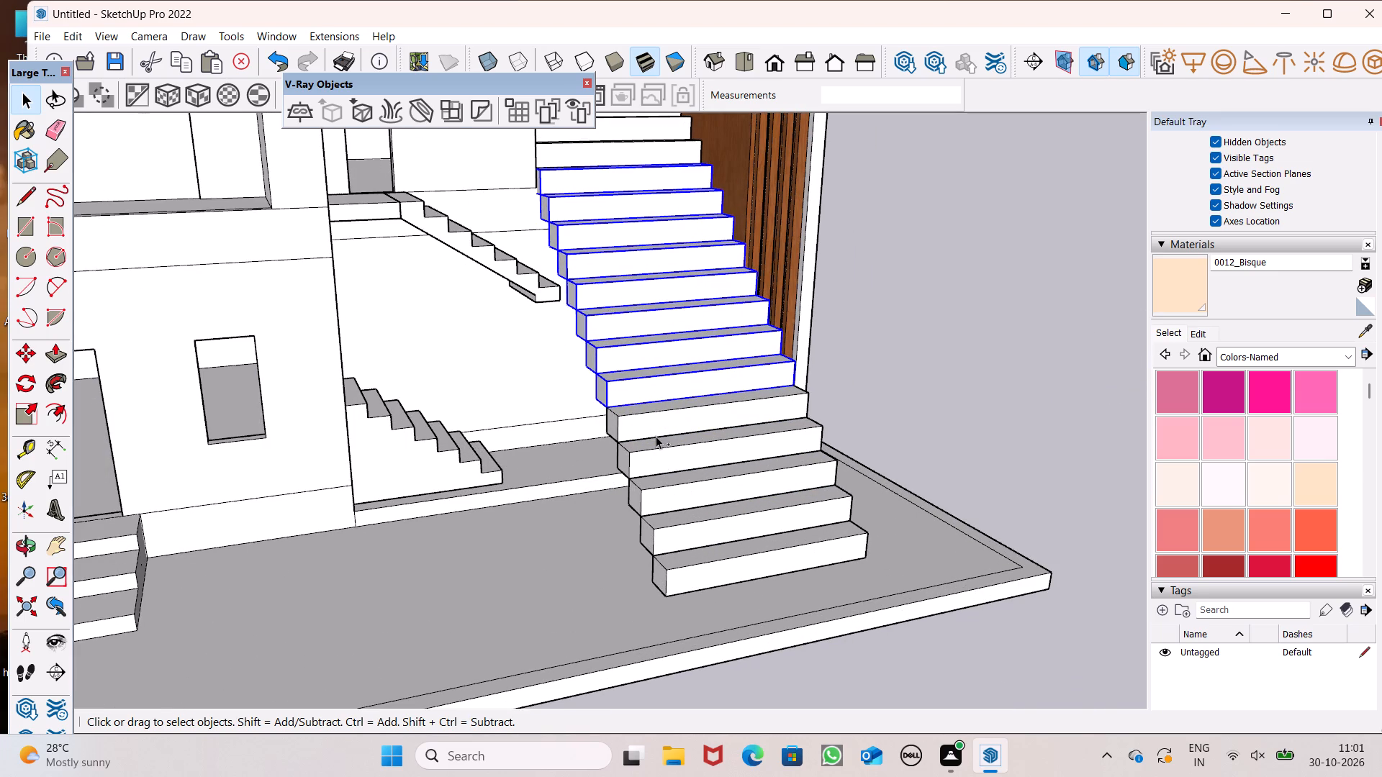
{"action": "left_click", "coordinate": [646, 412], "text": "ctrl"}
{"action": "left_click", "coordinate": [661, 464], "text": "ctrl"}
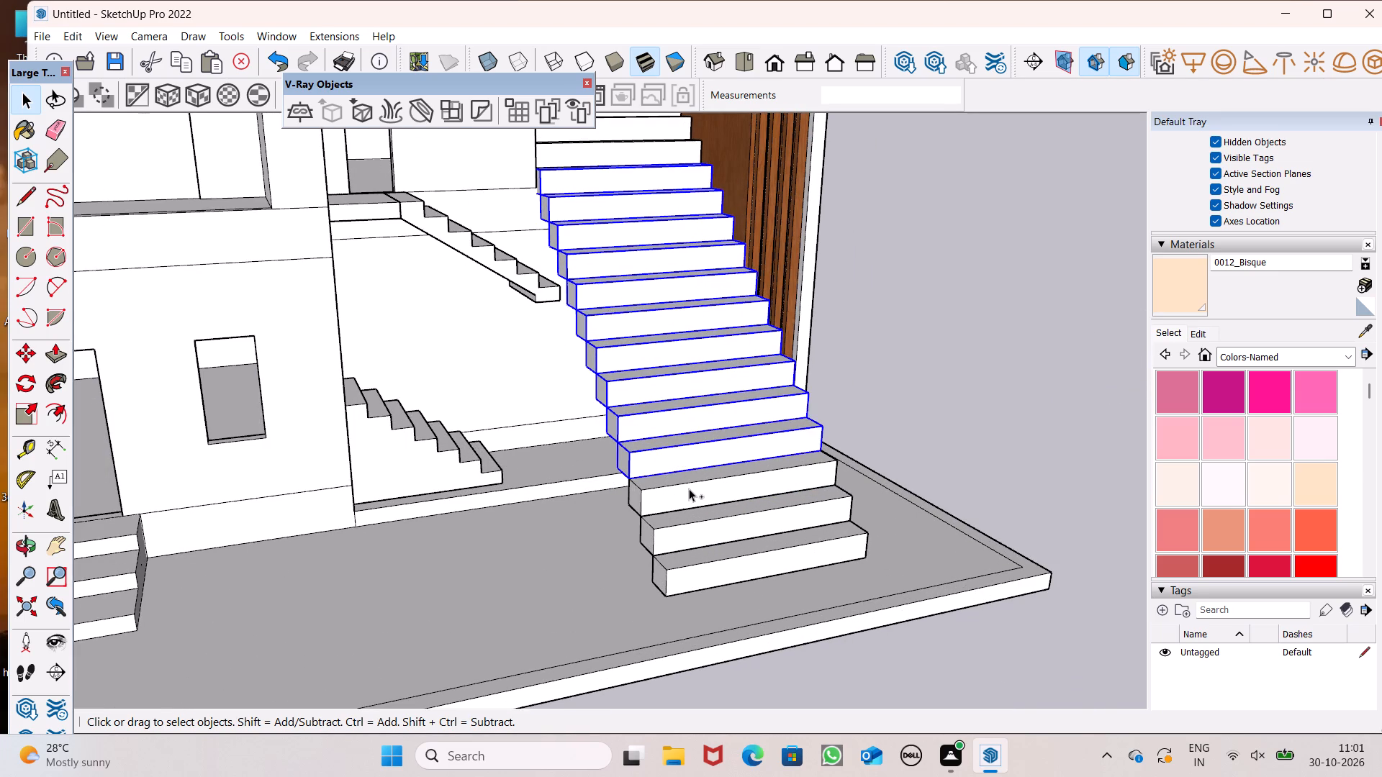
{"action": "left_click", "coordinate": [689, 489], "text": "ctrl"}
{"action": "left_click", "coordinate": [698, 520], "text": "ctrl"}
{"action": "left_click", "coordinate": [718, 574], "text": "ctrl"}
{"action": "right_click", "coordinate": [718, 530], "text": "ctrl"}
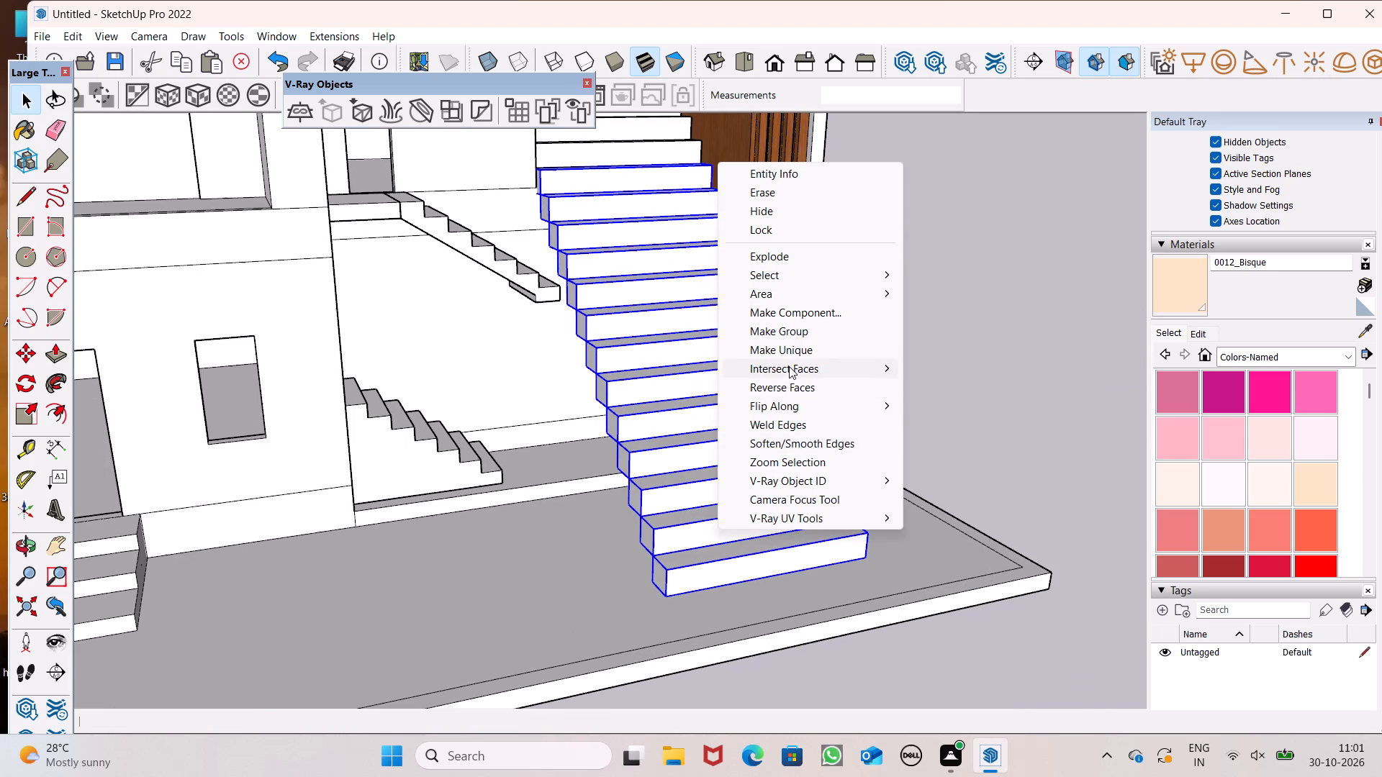
{"action": "left_click", "coordinate": [785, 262], "text": "ctrl"}
{"action": "left_click", "coordinate": [808, 260]}
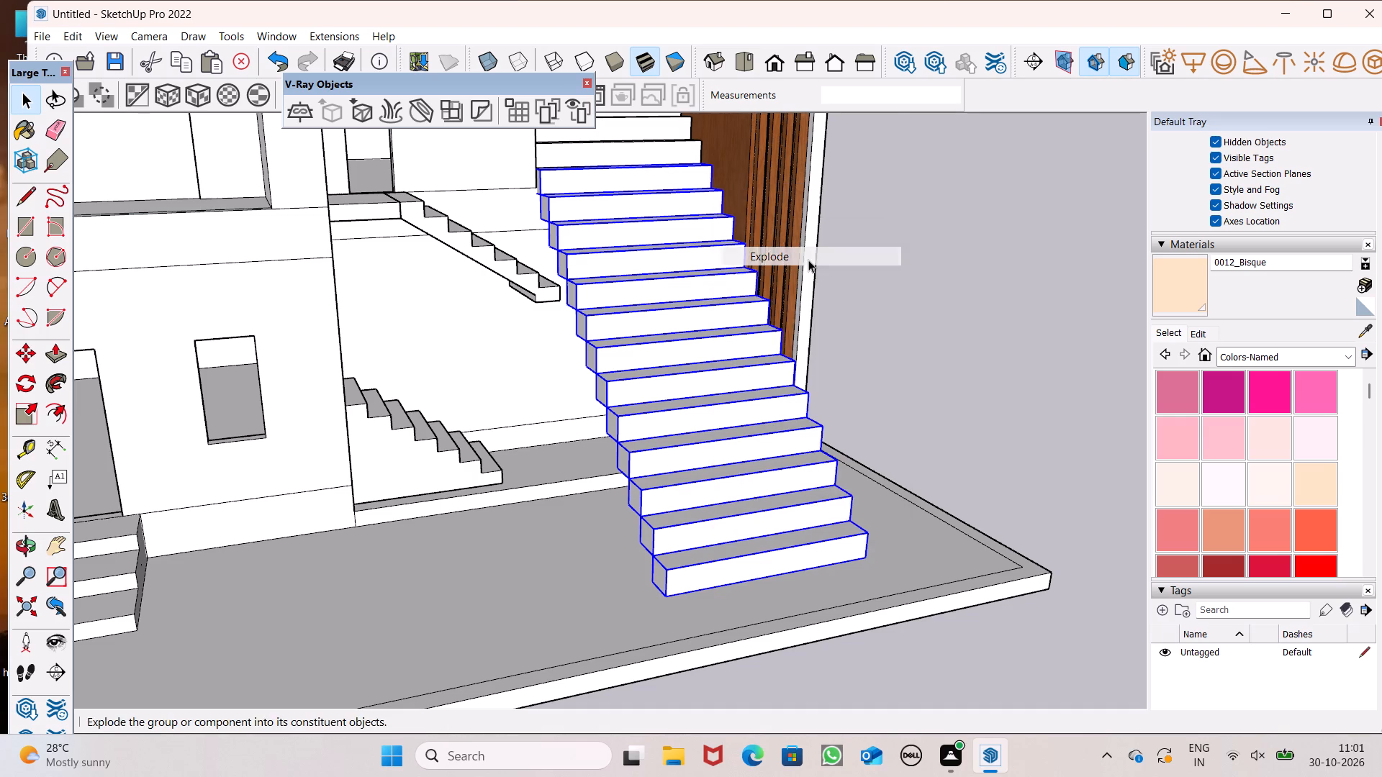
{"action": "key", "text": "space"}
{"action": "left_click", "coordinate": [918, 297]}
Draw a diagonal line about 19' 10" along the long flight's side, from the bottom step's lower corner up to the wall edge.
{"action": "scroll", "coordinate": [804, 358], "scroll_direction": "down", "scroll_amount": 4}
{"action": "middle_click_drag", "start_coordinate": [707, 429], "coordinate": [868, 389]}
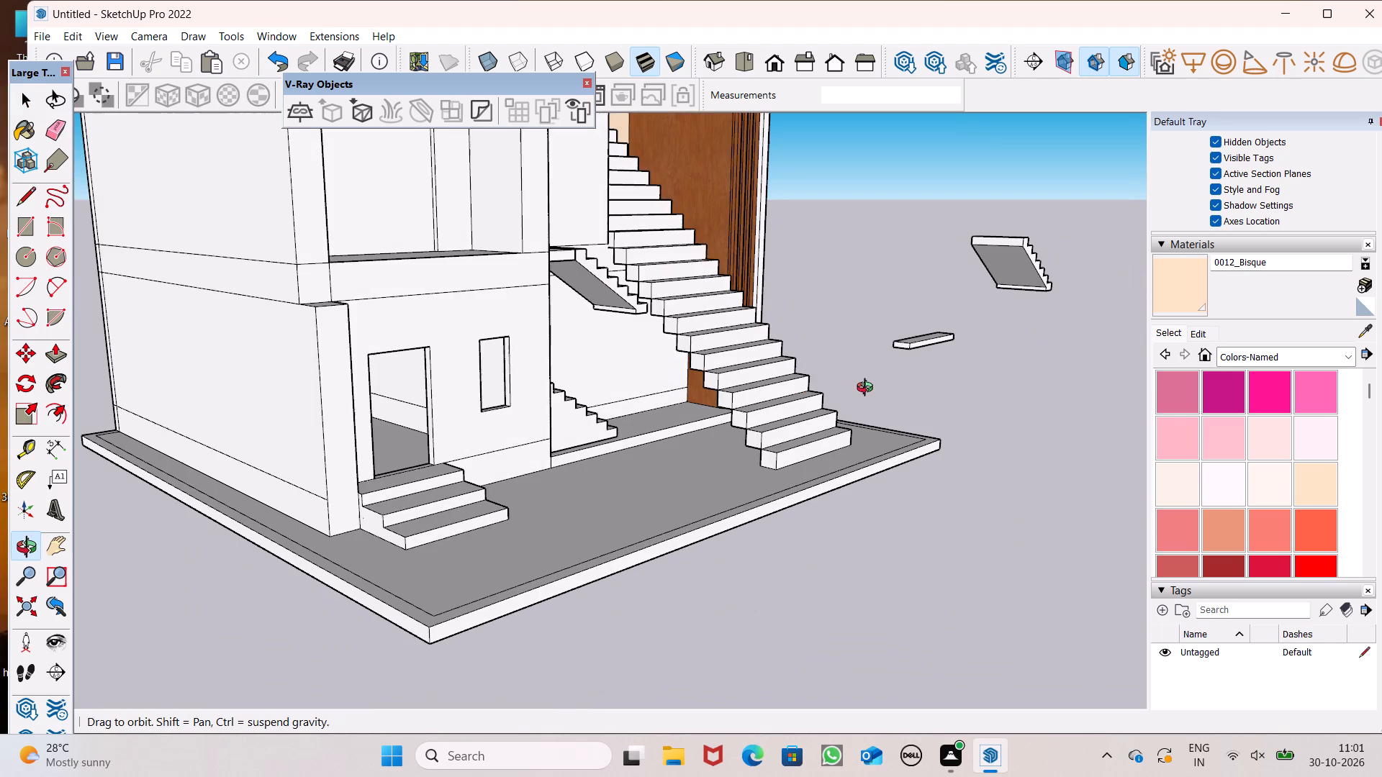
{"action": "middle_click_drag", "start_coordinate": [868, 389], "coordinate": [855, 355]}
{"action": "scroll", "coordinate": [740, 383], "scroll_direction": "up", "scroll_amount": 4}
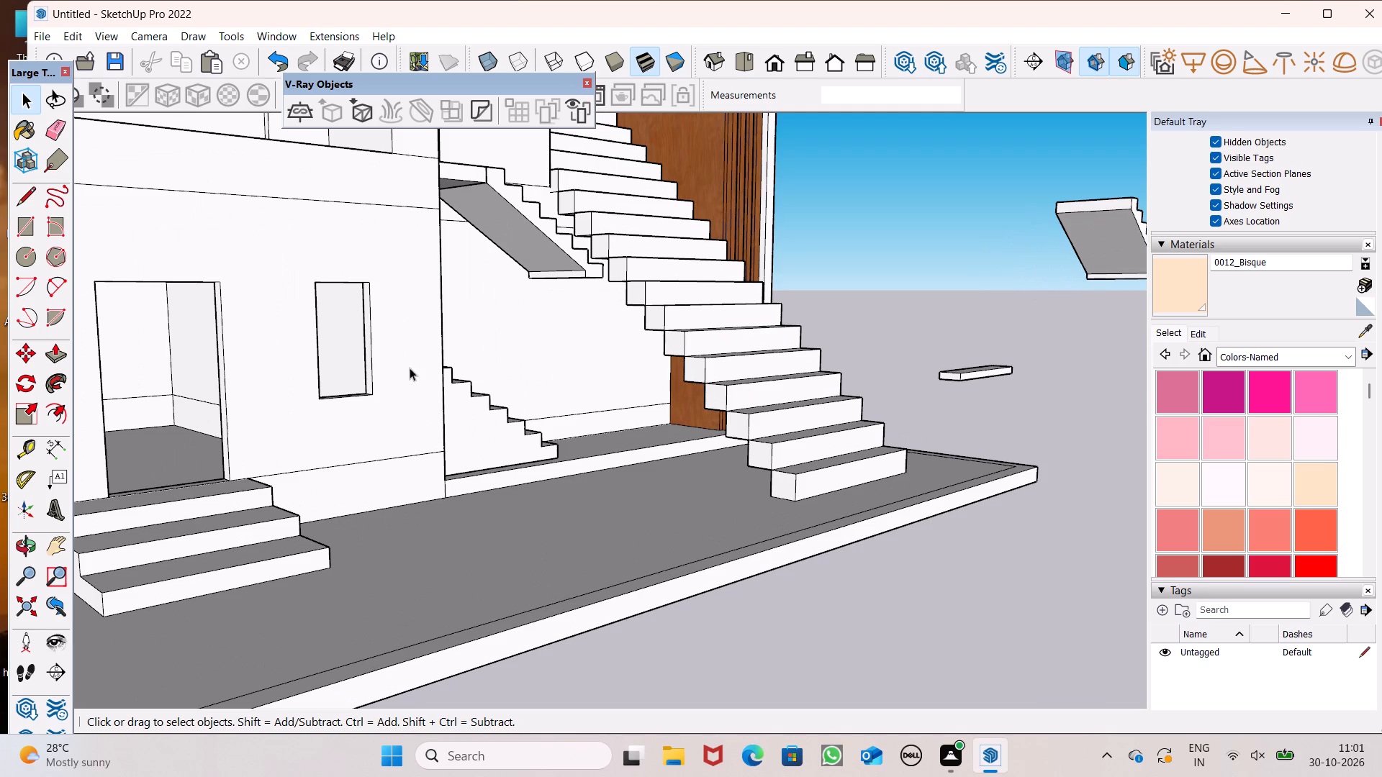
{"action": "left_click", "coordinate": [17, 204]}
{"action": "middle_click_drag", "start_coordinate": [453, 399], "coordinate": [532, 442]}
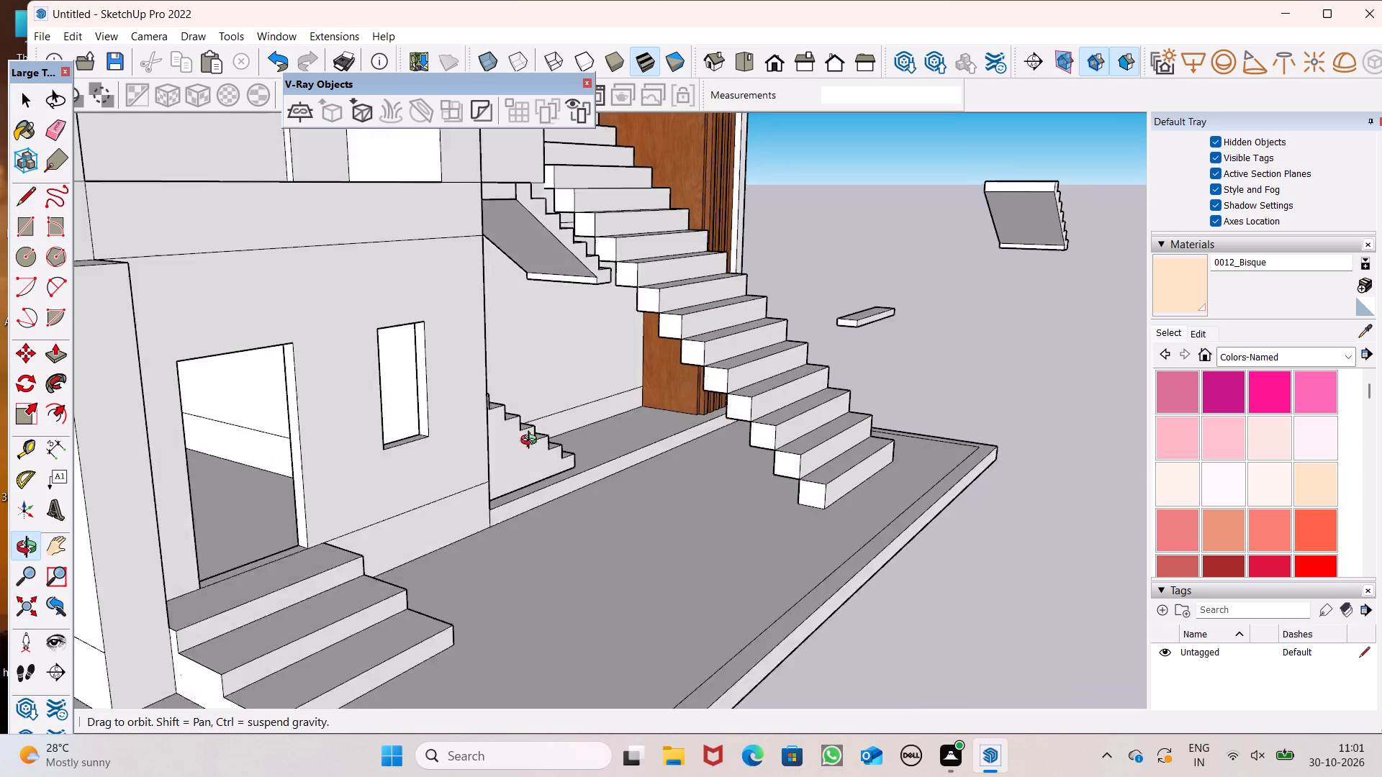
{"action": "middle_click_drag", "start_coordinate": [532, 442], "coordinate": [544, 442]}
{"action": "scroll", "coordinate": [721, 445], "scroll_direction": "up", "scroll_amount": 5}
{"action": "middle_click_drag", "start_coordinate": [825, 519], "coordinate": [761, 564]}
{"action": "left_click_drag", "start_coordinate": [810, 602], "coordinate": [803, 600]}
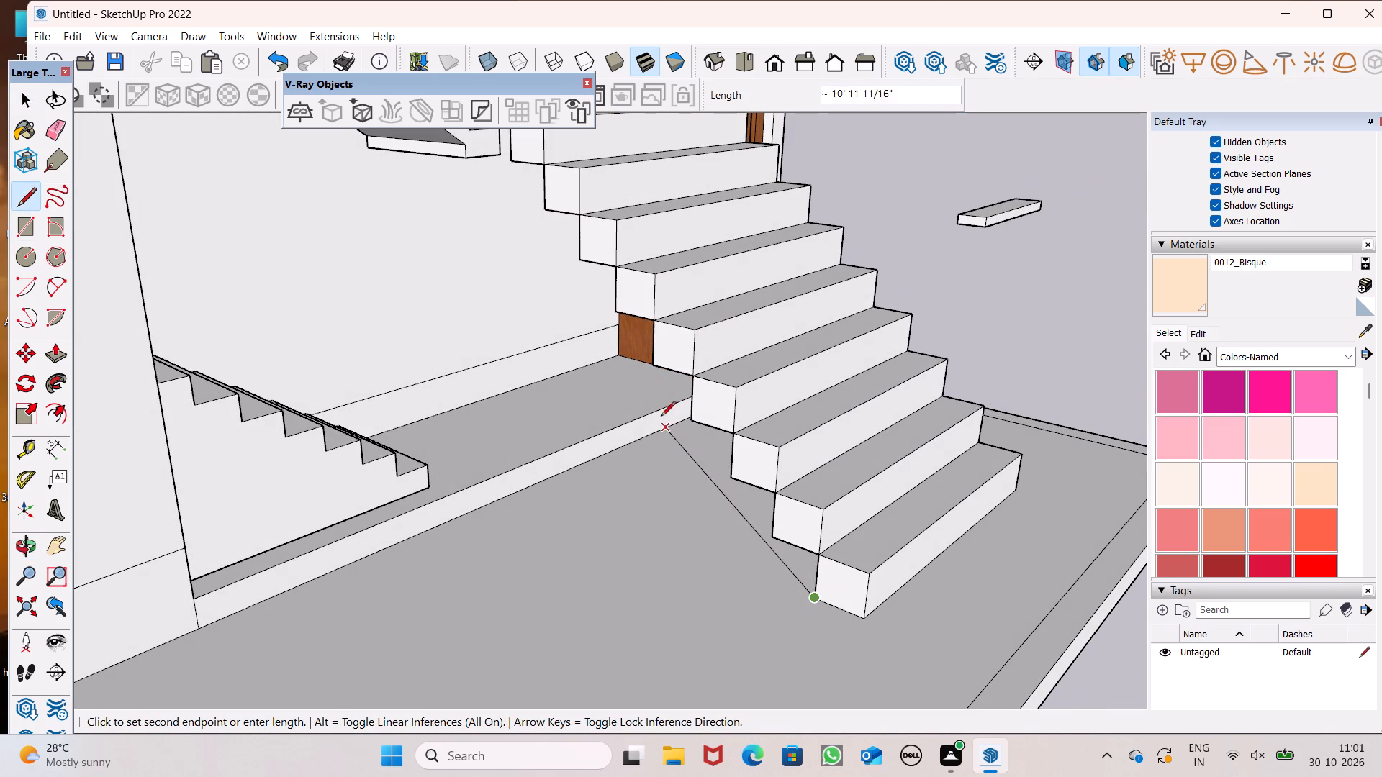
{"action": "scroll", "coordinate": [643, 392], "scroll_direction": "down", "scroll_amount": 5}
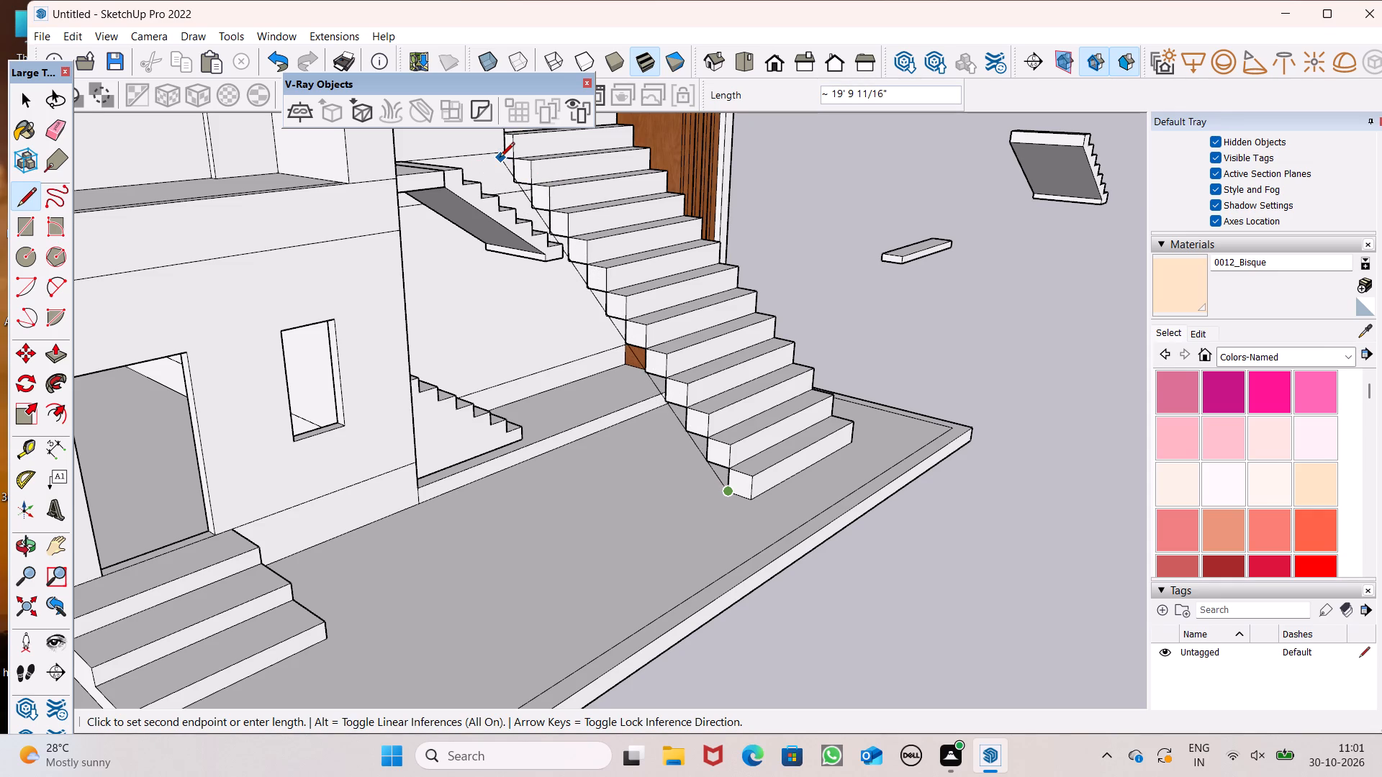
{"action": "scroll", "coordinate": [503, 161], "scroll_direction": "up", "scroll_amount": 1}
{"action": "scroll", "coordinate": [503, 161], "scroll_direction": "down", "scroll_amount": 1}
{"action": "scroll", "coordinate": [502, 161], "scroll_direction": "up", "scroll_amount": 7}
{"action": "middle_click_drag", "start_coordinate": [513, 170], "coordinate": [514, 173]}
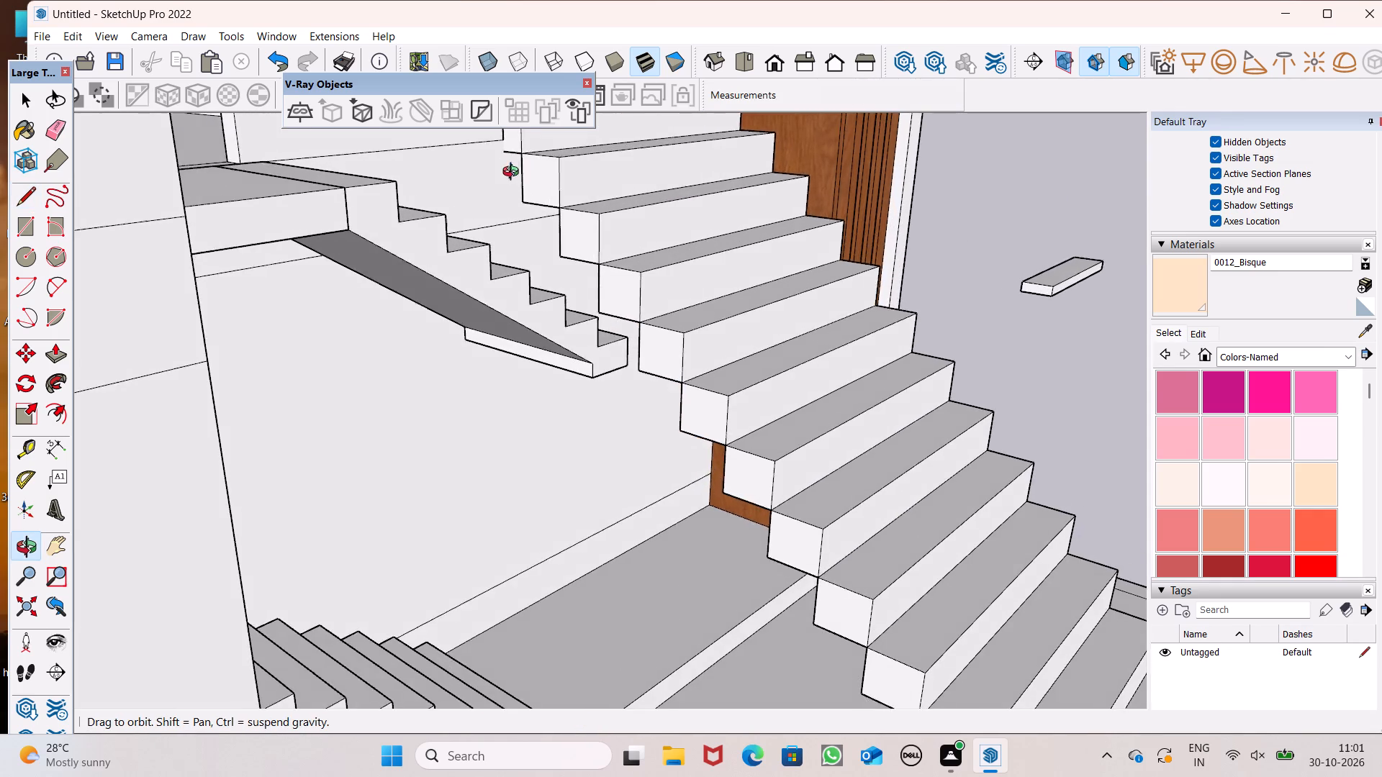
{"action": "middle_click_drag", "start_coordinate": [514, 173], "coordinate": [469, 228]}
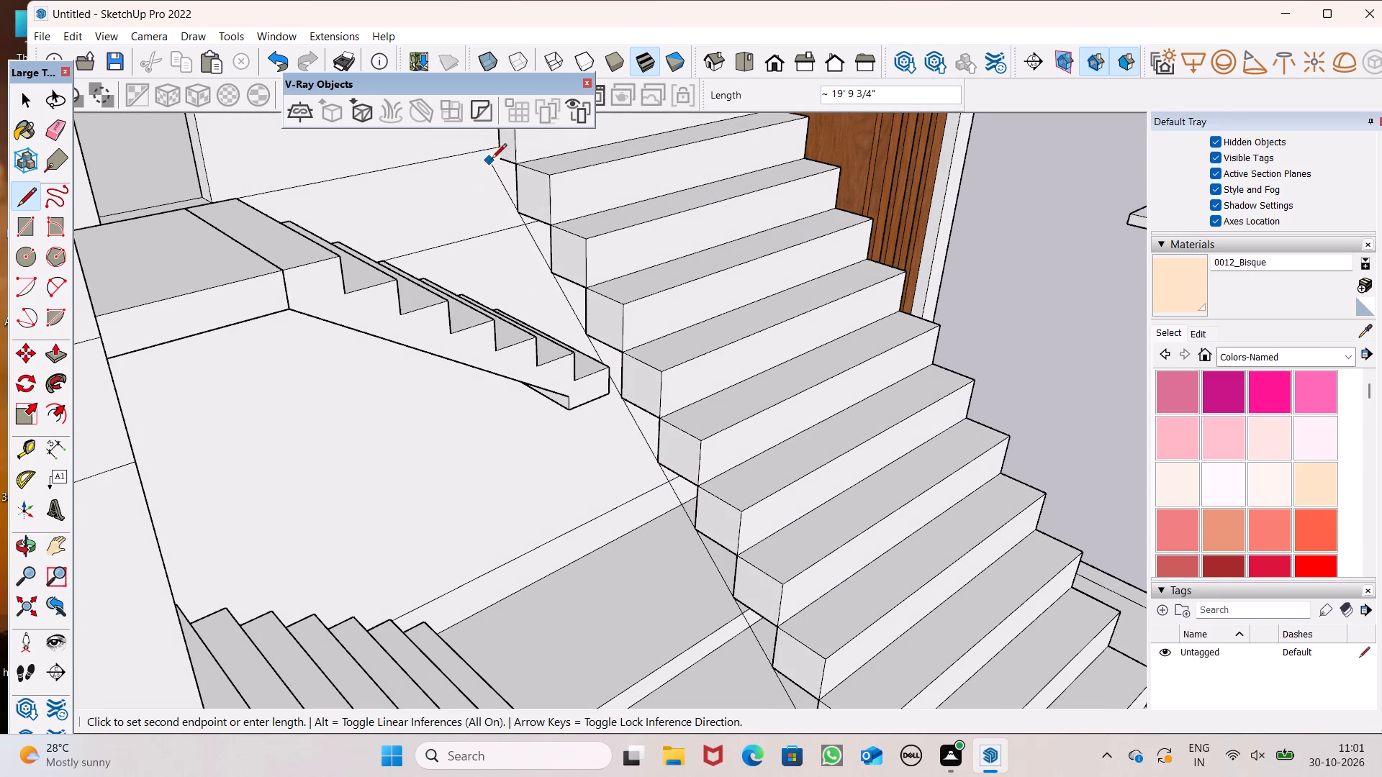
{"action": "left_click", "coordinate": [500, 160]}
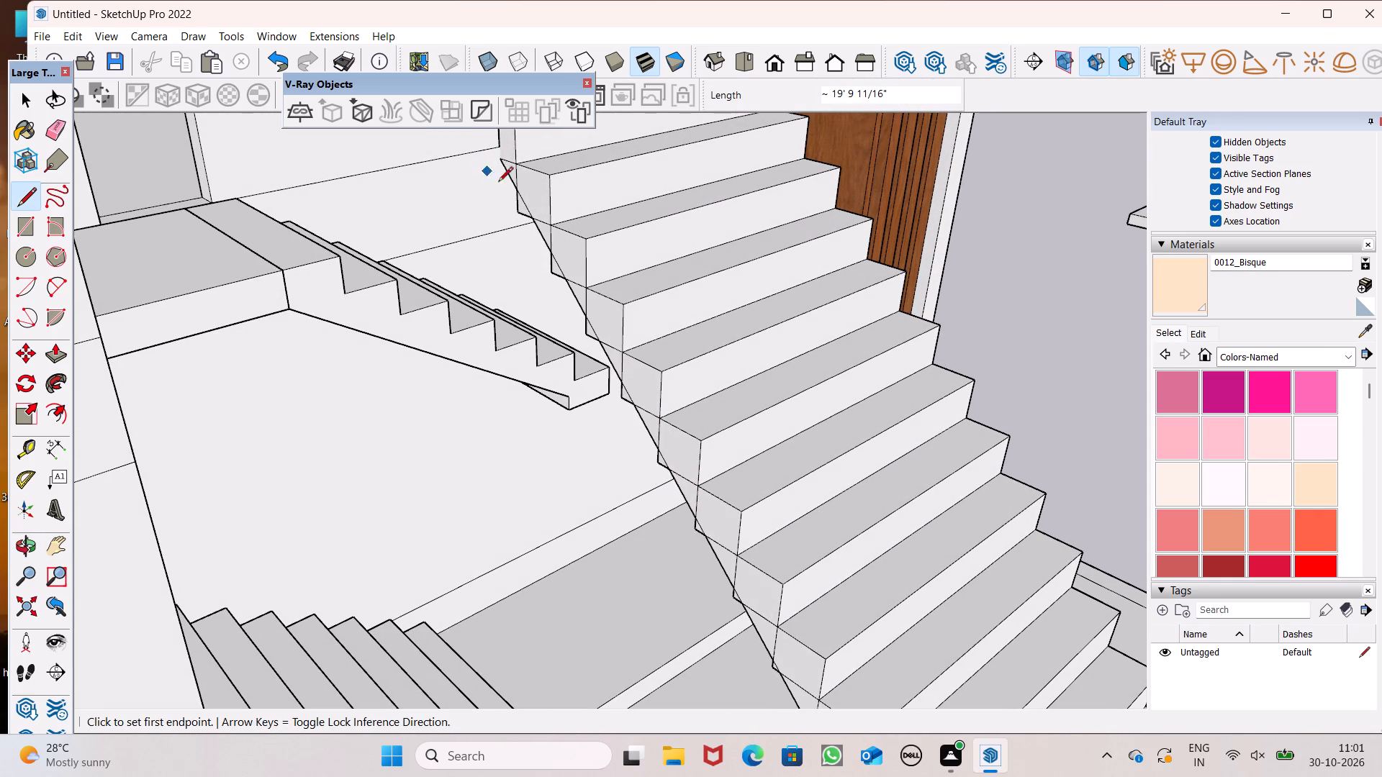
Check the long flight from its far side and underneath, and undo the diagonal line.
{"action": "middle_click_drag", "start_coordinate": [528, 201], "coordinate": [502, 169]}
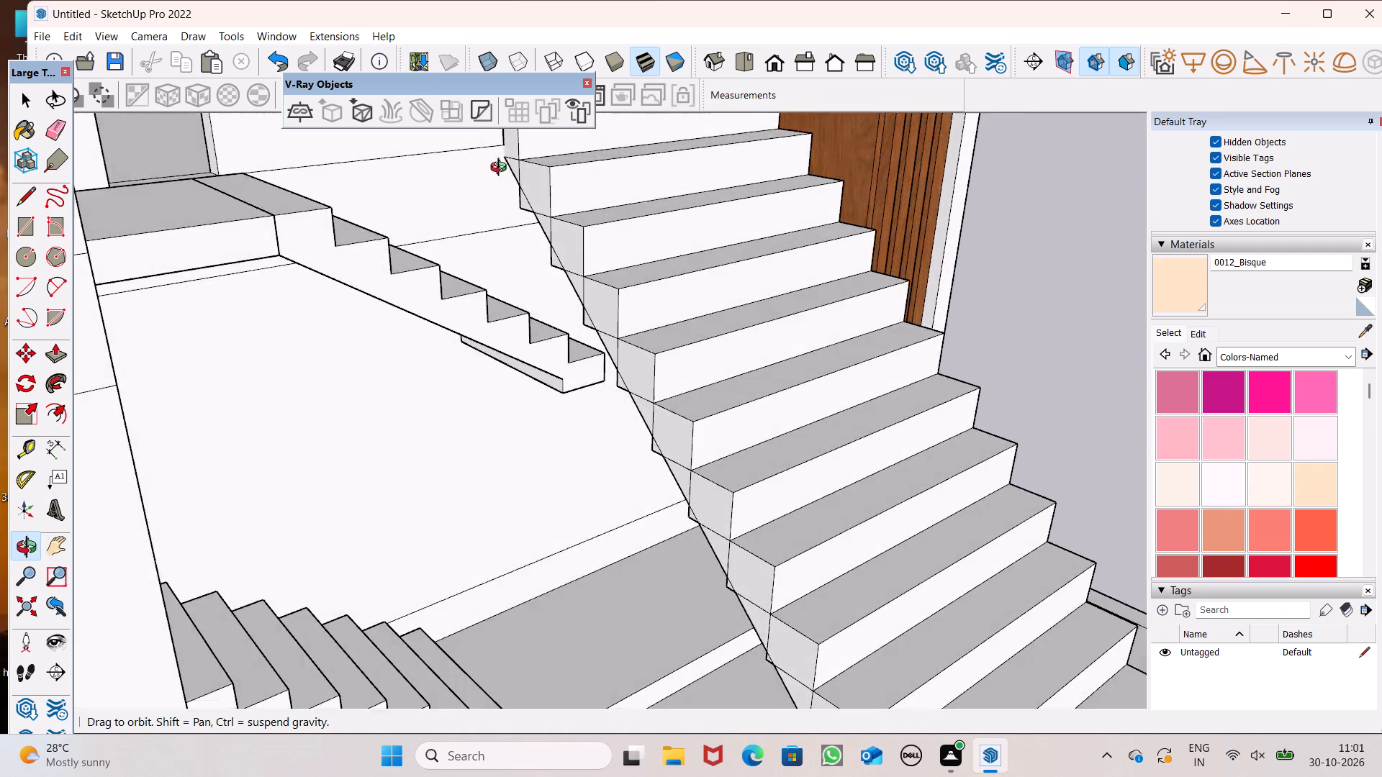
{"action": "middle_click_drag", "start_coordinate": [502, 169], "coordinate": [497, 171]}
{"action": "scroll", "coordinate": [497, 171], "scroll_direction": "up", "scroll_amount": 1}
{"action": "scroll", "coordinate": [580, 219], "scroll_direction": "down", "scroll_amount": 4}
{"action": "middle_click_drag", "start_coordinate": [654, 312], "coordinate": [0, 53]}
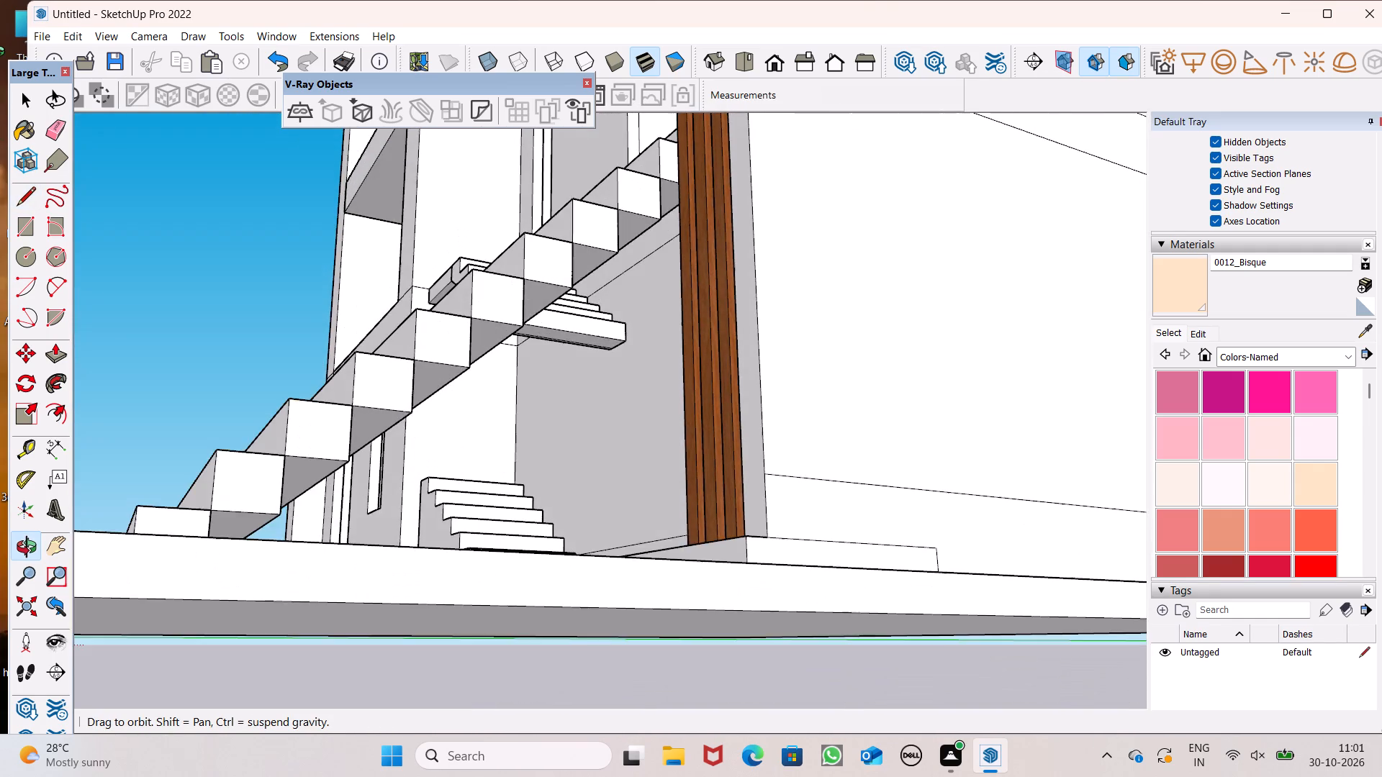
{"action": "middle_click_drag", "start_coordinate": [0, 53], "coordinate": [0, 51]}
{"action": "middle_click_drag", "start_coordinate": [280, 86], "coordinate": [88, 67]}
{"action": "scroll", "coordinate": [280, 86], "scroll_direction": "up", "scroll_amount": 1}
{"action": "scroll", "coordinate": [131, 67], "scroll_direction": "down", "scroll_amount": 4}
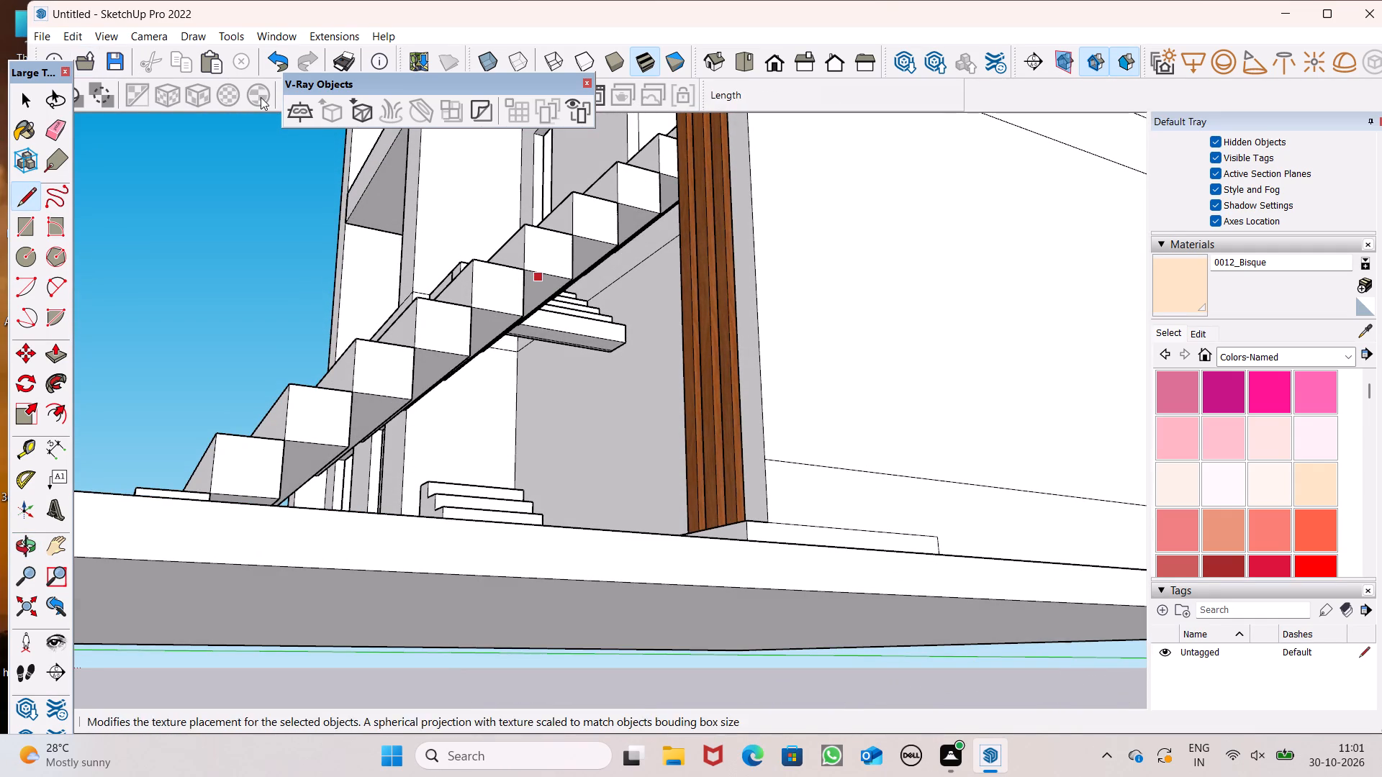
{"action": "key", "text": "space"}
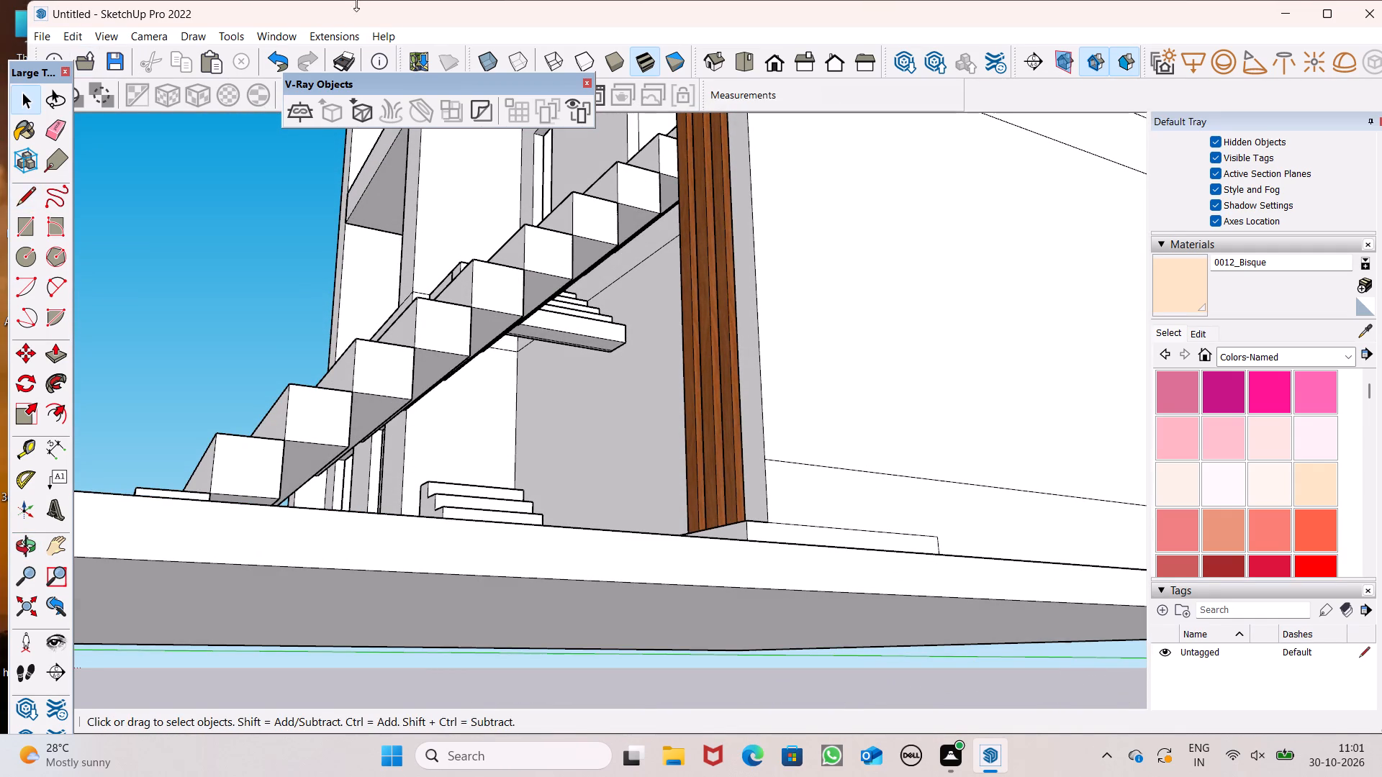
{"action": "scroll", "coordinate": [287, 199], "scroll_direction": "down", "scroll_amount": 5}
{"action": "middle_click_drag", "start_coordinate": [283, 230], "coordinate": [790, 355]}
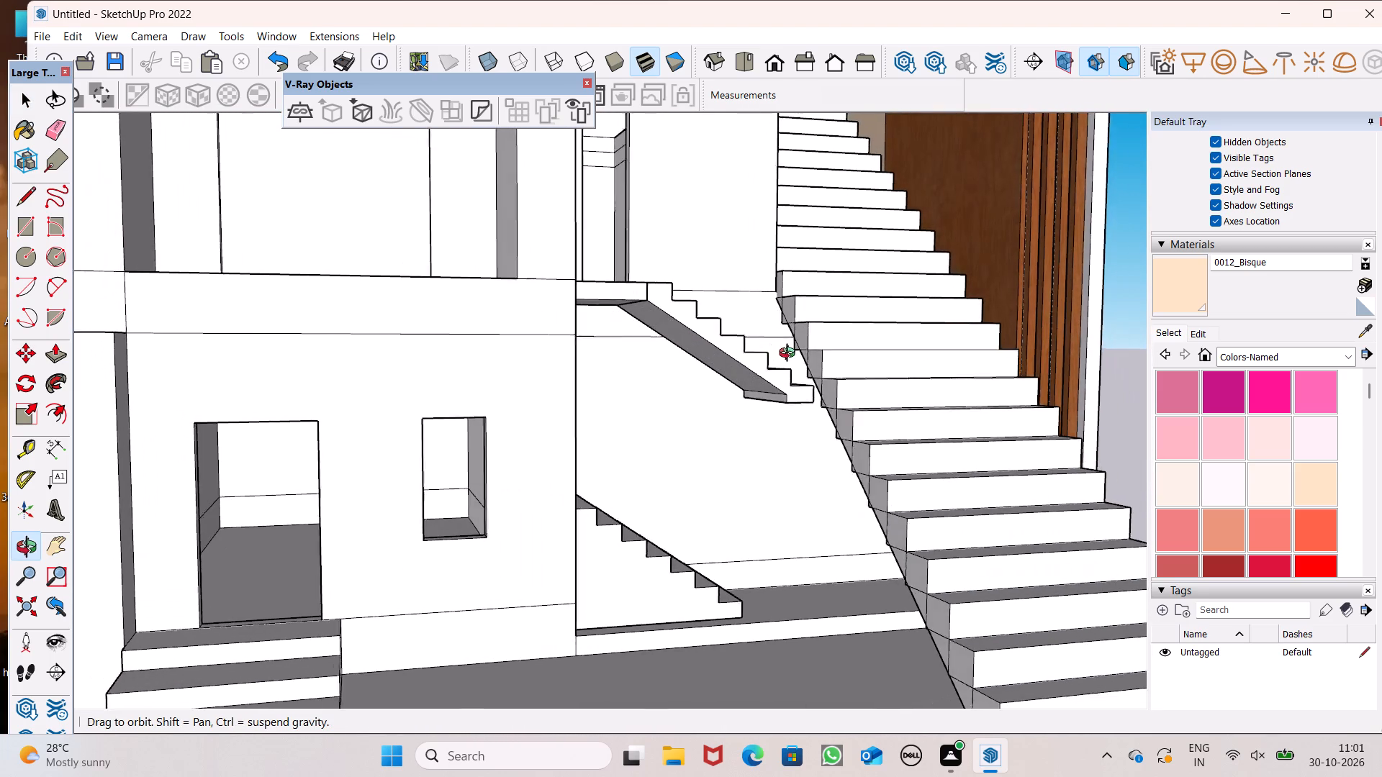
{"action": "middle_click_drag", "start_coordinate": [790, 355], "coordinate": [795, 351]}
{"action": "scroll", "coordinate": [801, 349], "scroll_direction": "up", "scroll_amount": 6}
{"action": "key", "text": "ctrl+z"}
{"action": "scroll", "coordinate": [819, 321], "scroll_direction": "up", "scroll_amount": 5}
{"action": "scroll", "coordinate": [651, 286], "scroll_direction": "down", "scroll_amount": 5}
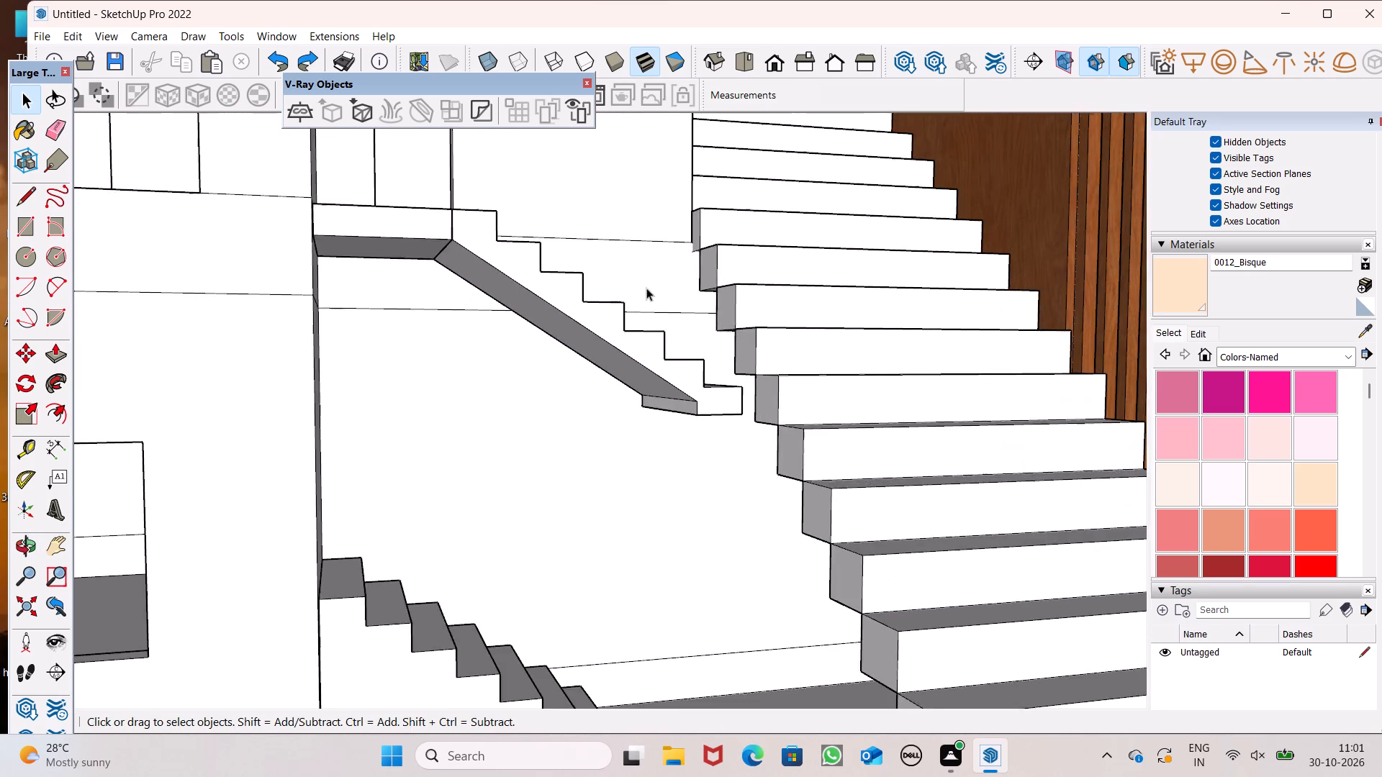
Scale the upper short flight beside the long staircase to 0.92 along the red axis and clear the selection.
{"action": "scroll", "coordinate": [646, 288], "scroll_direction": "down", "scroll_amount": 1}
{"action": "middle_click_drag", "start_coordinate": [641, 311], "coordinate": [761, 255]}
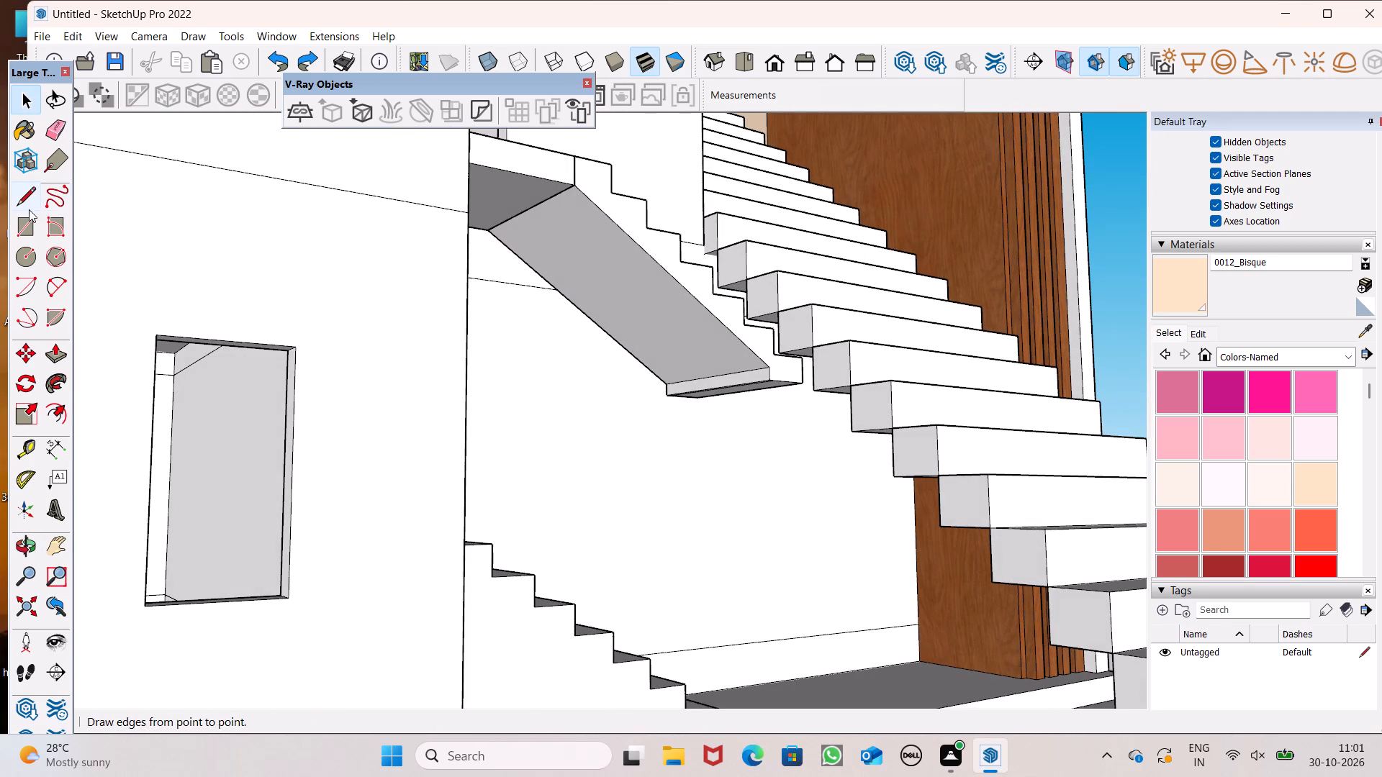
{"action": "left_click", "coordinate": [29, 201]}
{"action": "key", "text": "space"}
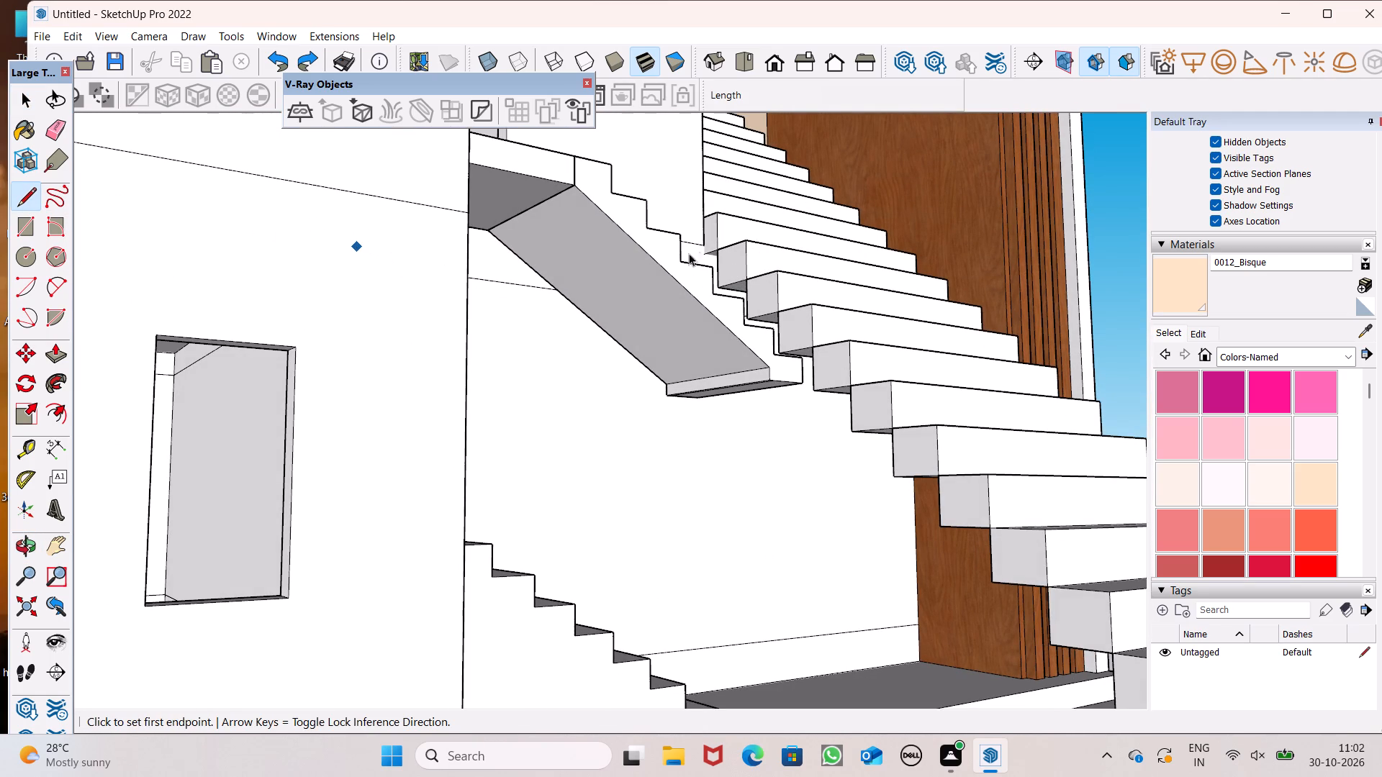
{"action": "left_click", "coordinate": [679, 268]}
{"action": "middle_click_drag", "start_coordinate": [779, 333], "coordinate": [545, 476]}
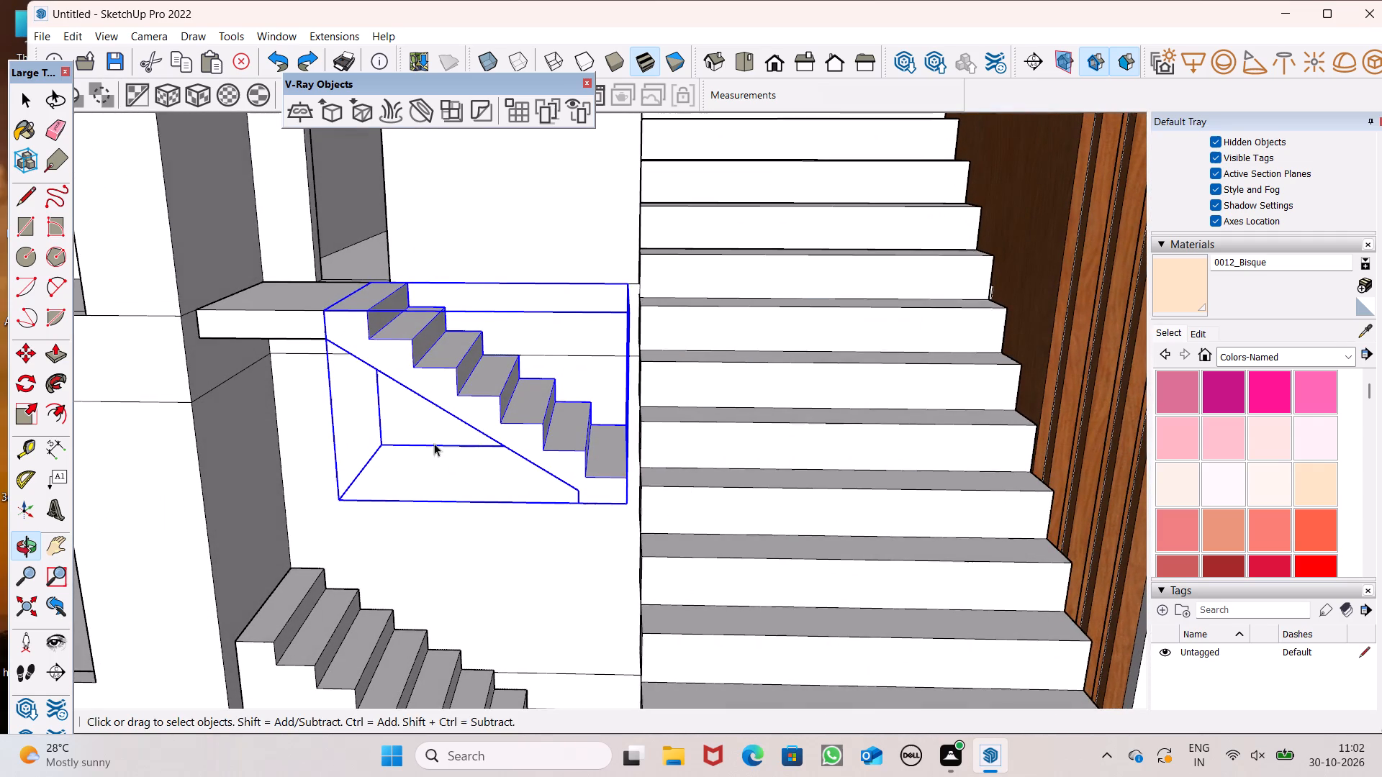
{"action": "left_click_drag", "start_coordinate": [18, 426], "coordinate": [27, 426]}
{"action": "scroll", "coordinate": [368, 451], "scroll_direction": "up", "scroll_amount": 5}
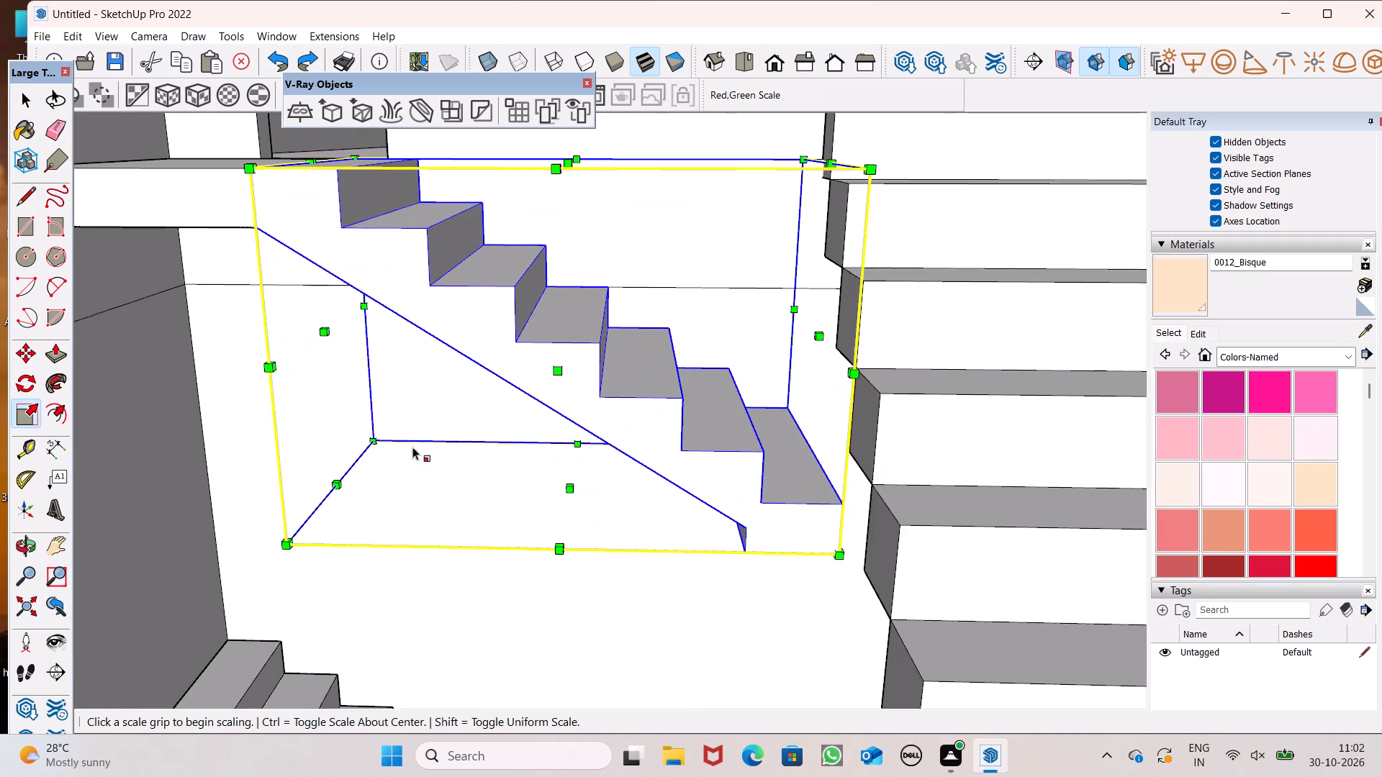
{"action": "scroll", "coordinate": [412, 447], "scroll_direction": "down", "scroll_amount": 3}
{"action": "left_click_drag", "start_coordinate": [700, 372], "coordinate": [674, 377]}
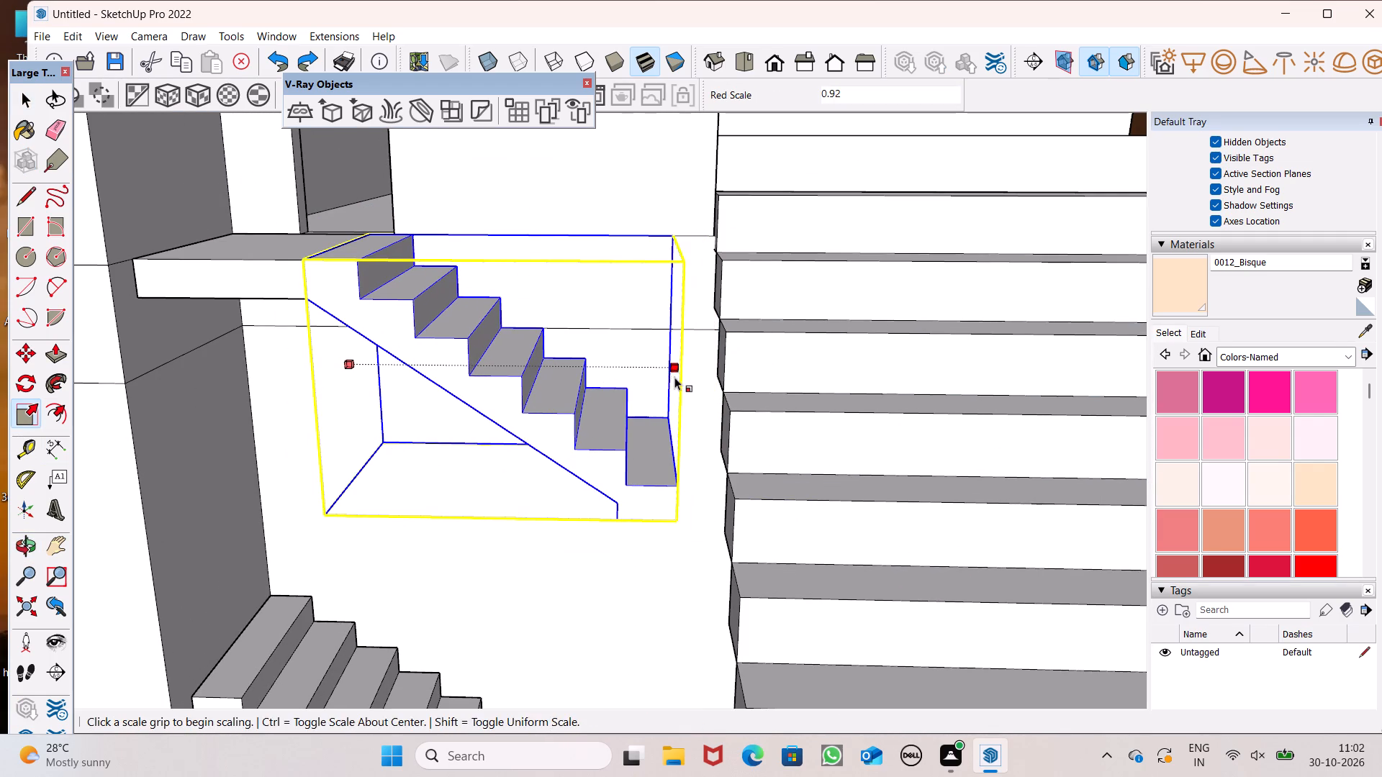
{"action": "key", "text": "space"}
{"action": "scroll", "coordinate": [586, 412], "scroll_direction": "down", "scroll_amount": 7}
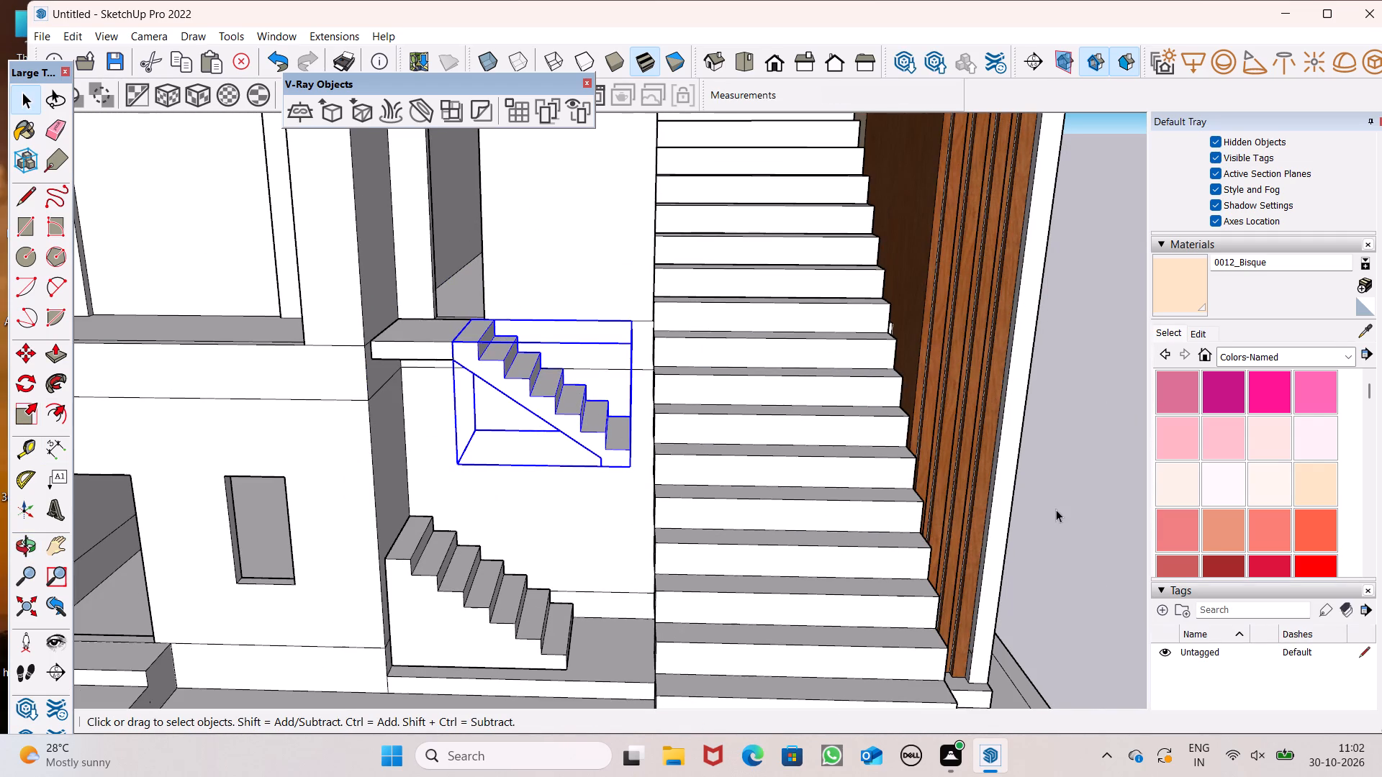
{"action": "left_click", "coordinate": [1054, 508]}
Draw a diagonal line about 20' along the long flight's side, from the wall edge down to the bottom step's lower corner.
{"action": "middle_click_drag", "start_coordinate": [672, 436], "coordinate": [936, 344]}
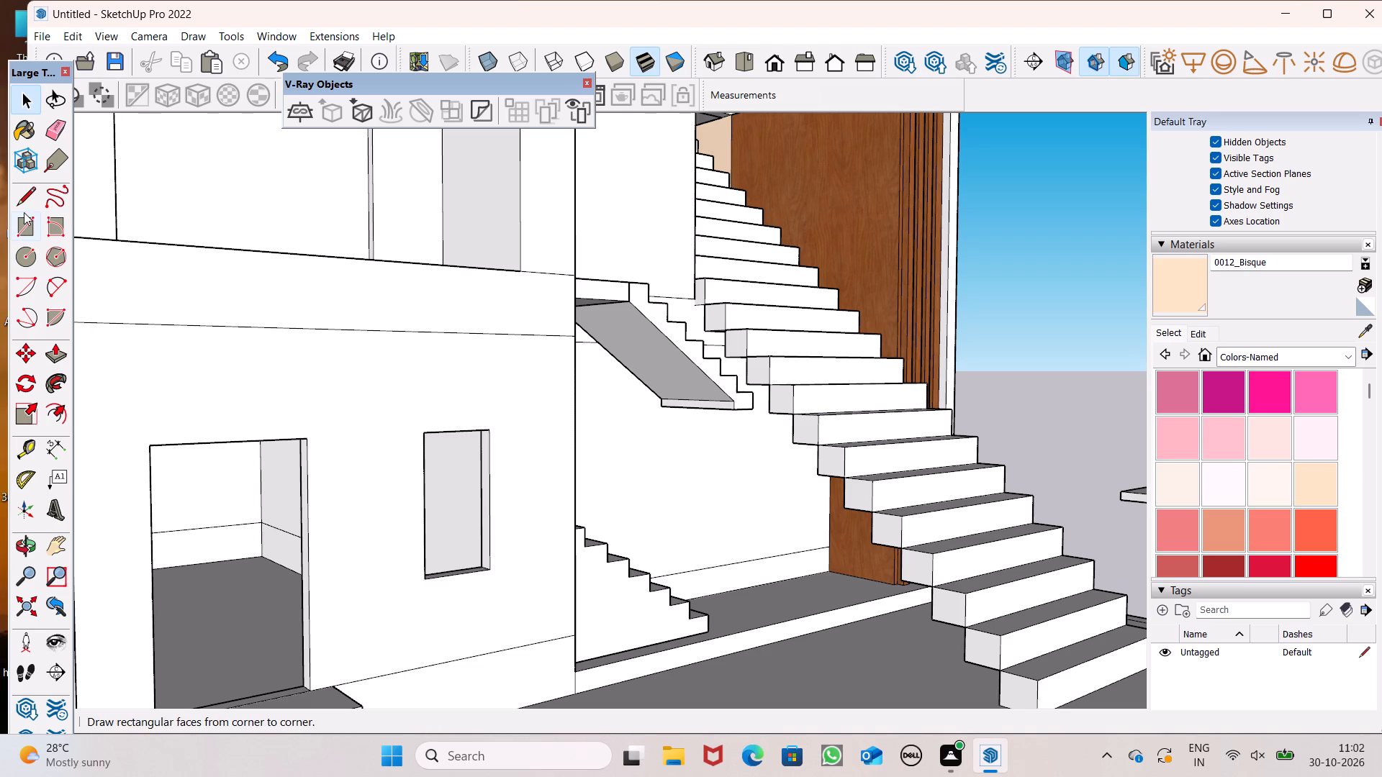
{"action": "left_click", "coordinate": [22, 212]}
{"action": "left_click", "coordinate": [23, 195]}
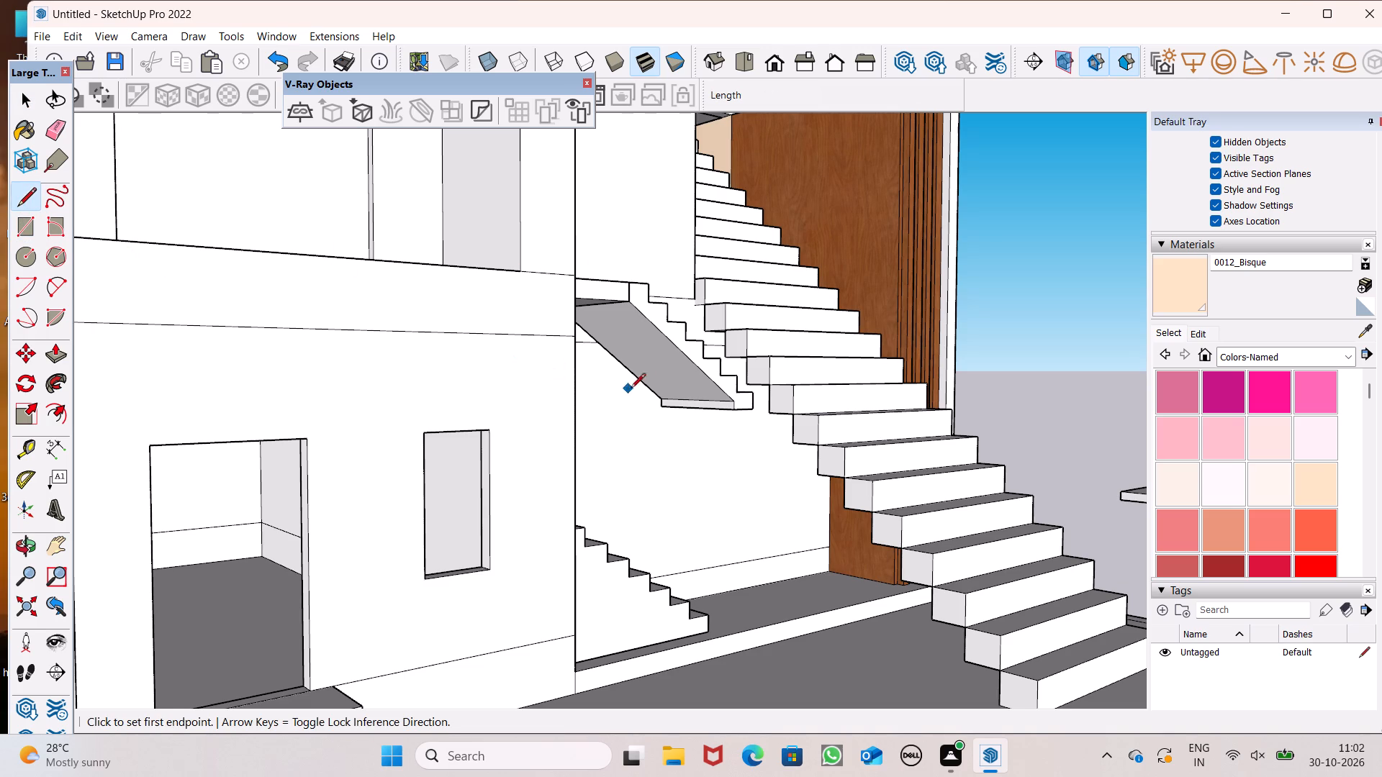
{"action": "scroll", "coordinate": [698, 353], "scroll_direction": "up", "scroll_amount": 6}
{"action": "left_click", "coordinate": [690, 280]}
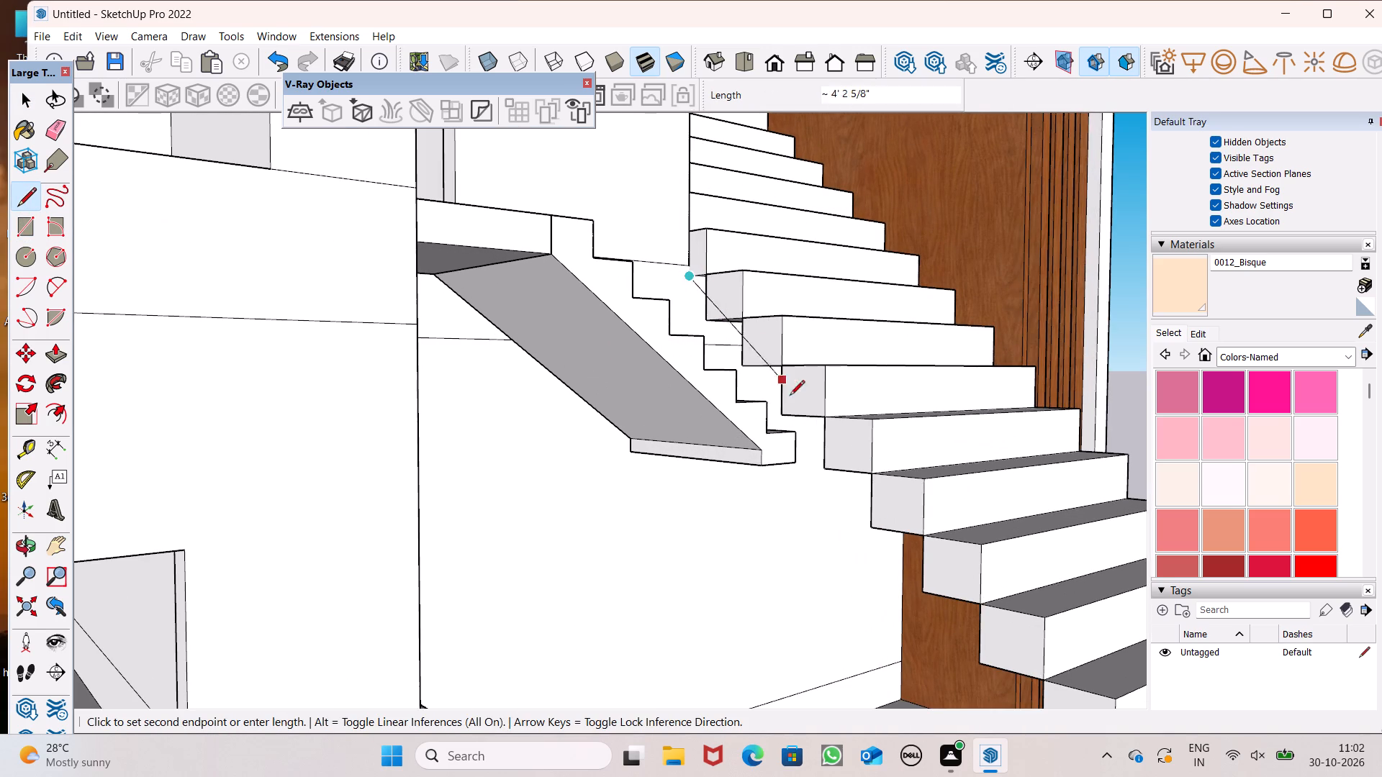
{"action": "scroll", "coordinate": [836, 499], "scroll_direction": "down", "scroll_amount": 6}
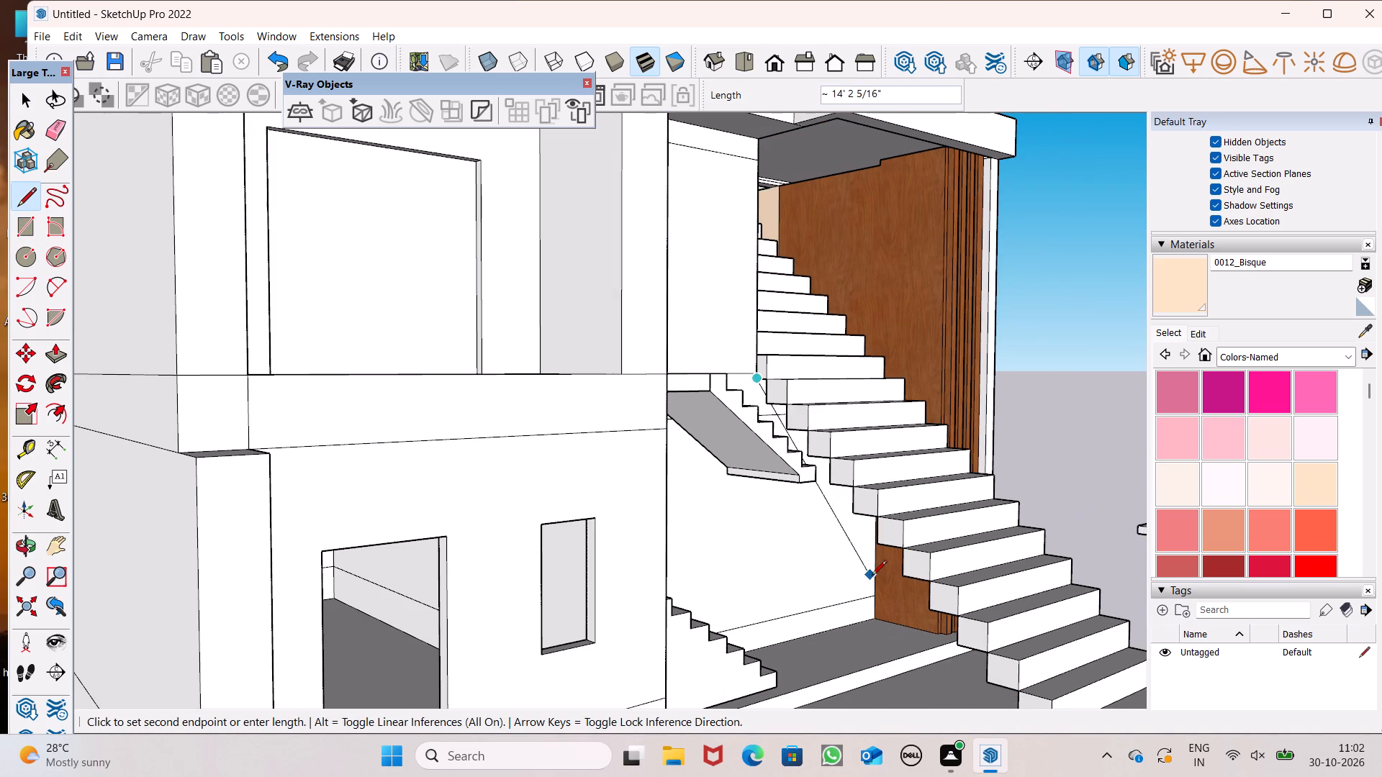
{"action": "scroll", "coordinate": [870, 577], "scroll_direction": "down", "scroll_amount": 6}
{"action": "scroll", "coordinate": [936, 666], "scroll_direction": "up", "scroll_amount": 8}
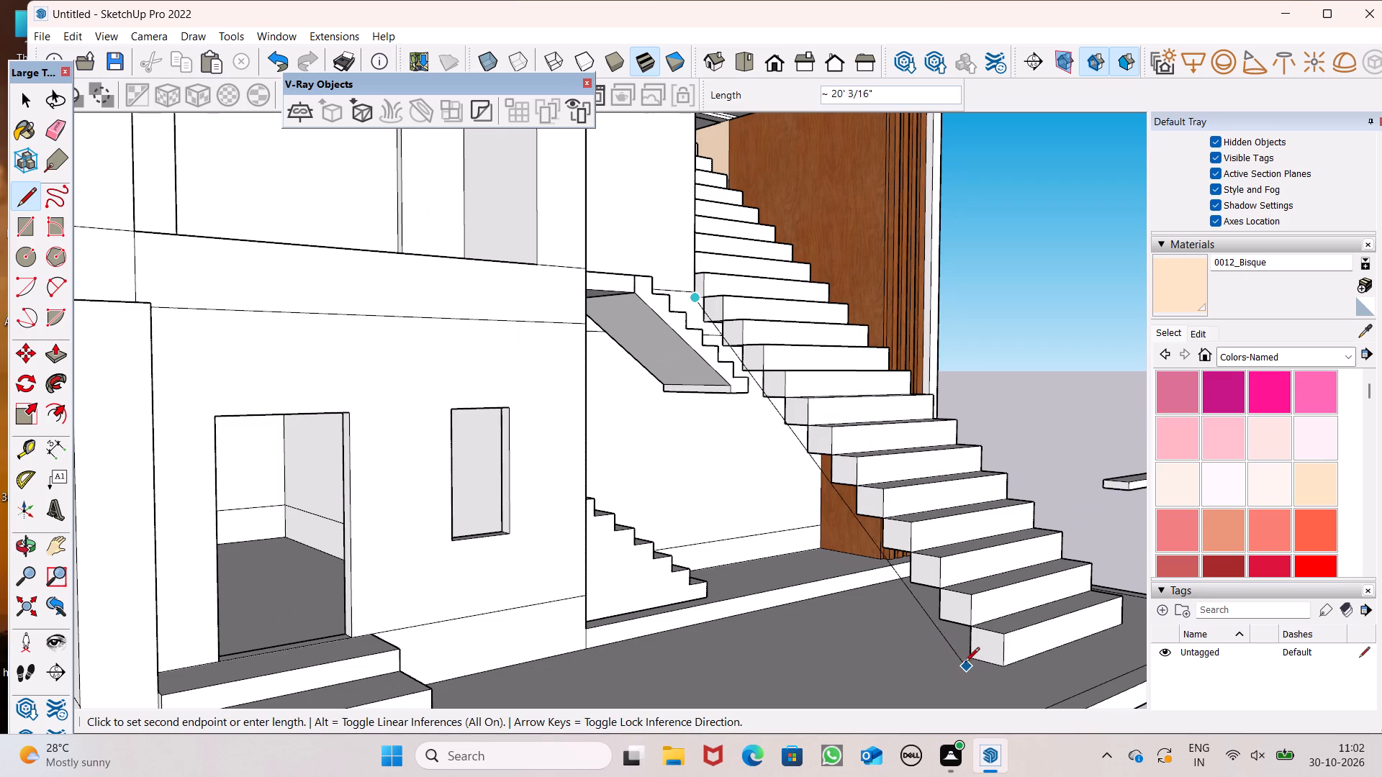
{"action": "left_click", "coordinate": [971, 660]}
{"action": "middle_click_drag", "start_coordinate": [905, 644], "coordinate": [844, 614]}
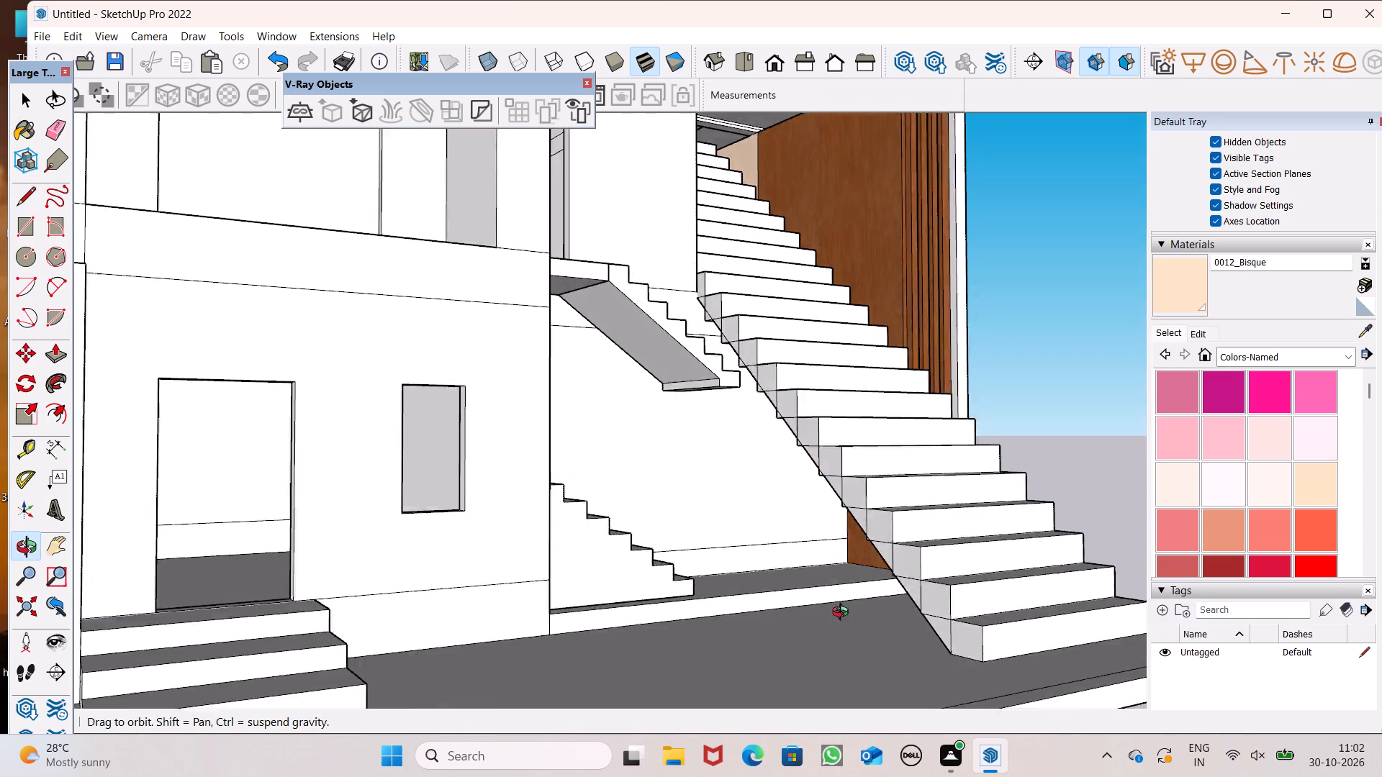
{"action": "middle_click_drag", "start_coordinate": [844, 614], "coordinate": [0, 545]}
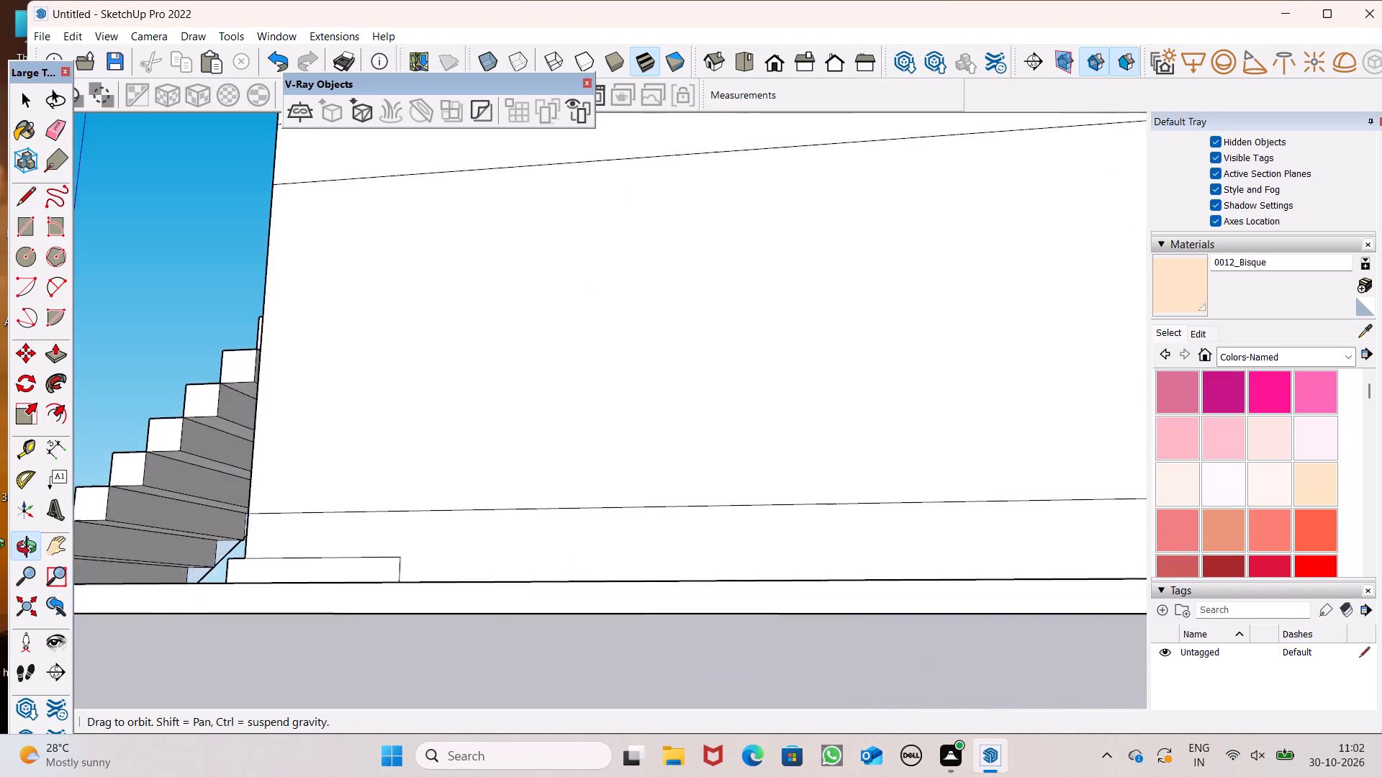
{"action": "middle_click_drag", "start_coordinate": [0, 545], "coordinate": [148, 591]}
{"action": "key", "text": "space"}
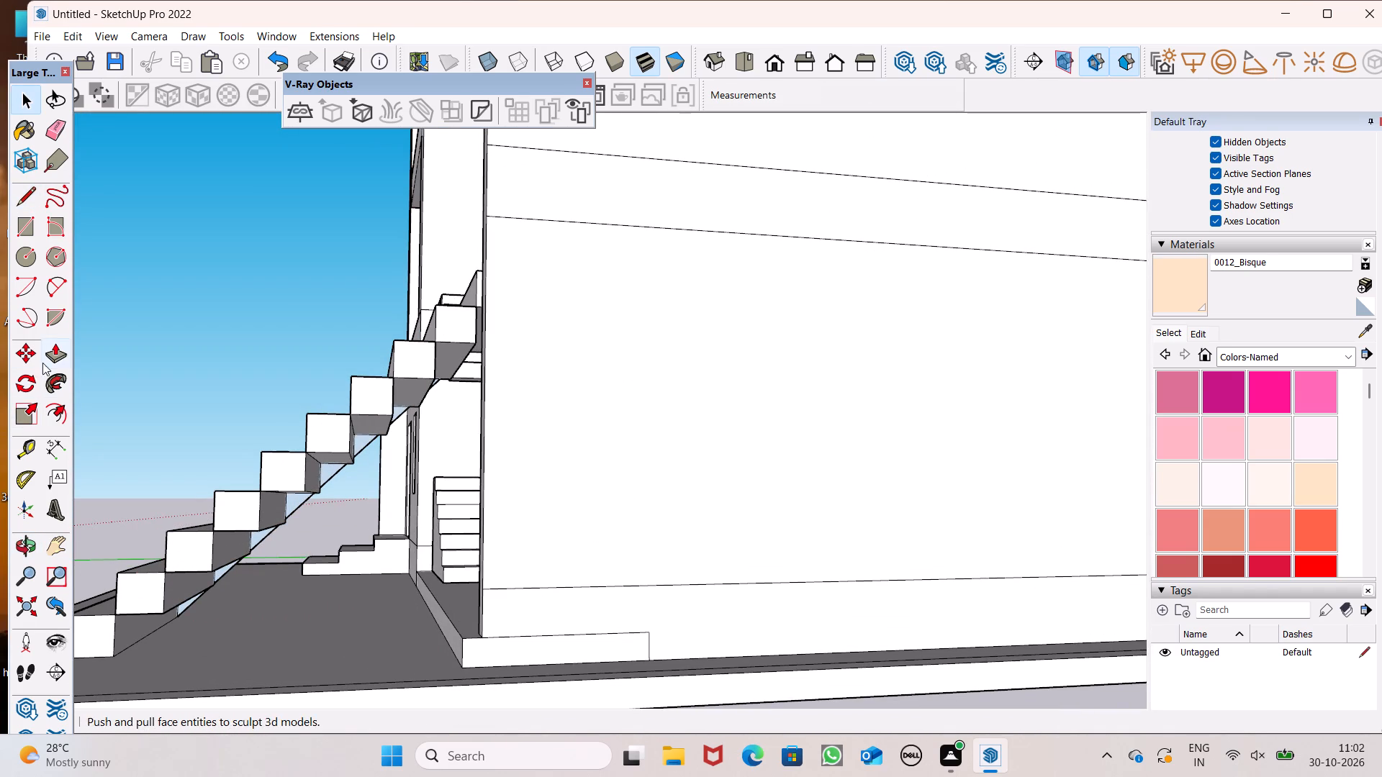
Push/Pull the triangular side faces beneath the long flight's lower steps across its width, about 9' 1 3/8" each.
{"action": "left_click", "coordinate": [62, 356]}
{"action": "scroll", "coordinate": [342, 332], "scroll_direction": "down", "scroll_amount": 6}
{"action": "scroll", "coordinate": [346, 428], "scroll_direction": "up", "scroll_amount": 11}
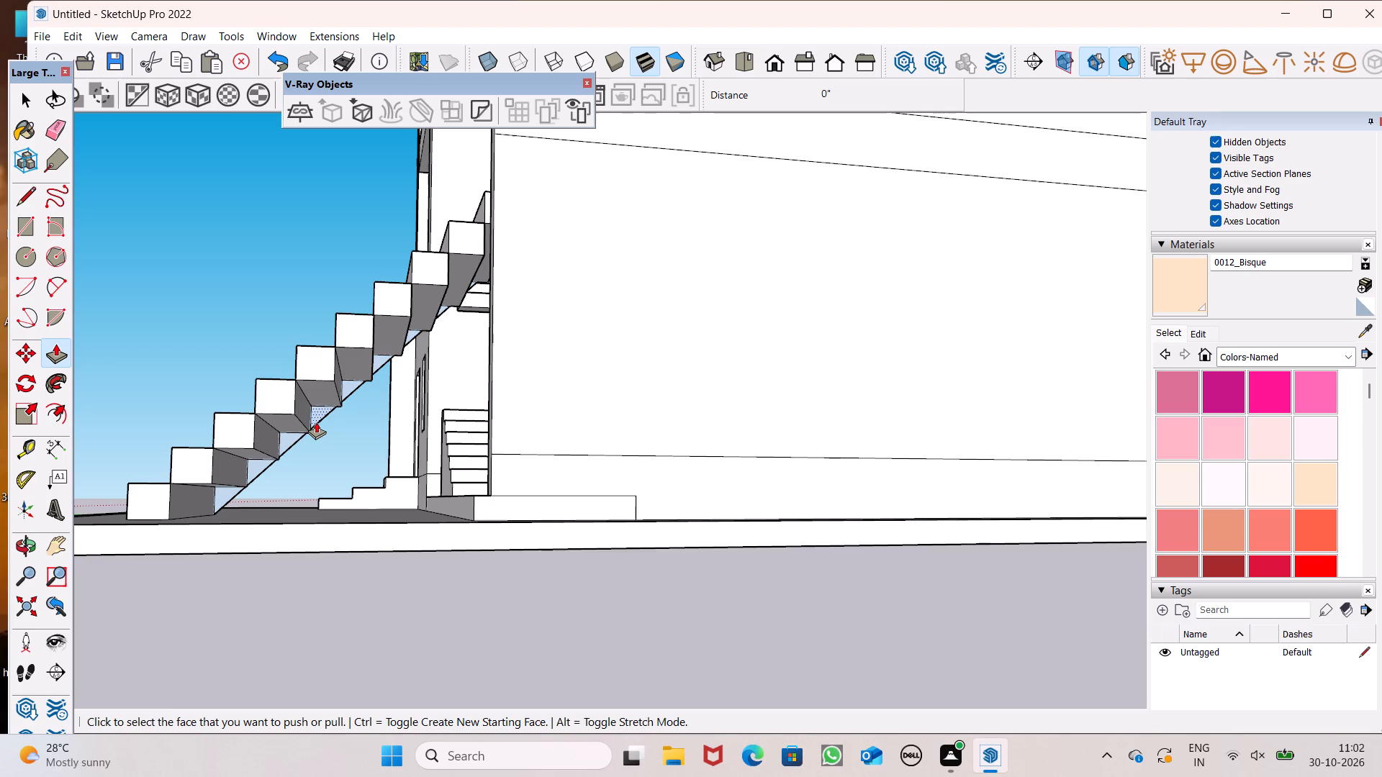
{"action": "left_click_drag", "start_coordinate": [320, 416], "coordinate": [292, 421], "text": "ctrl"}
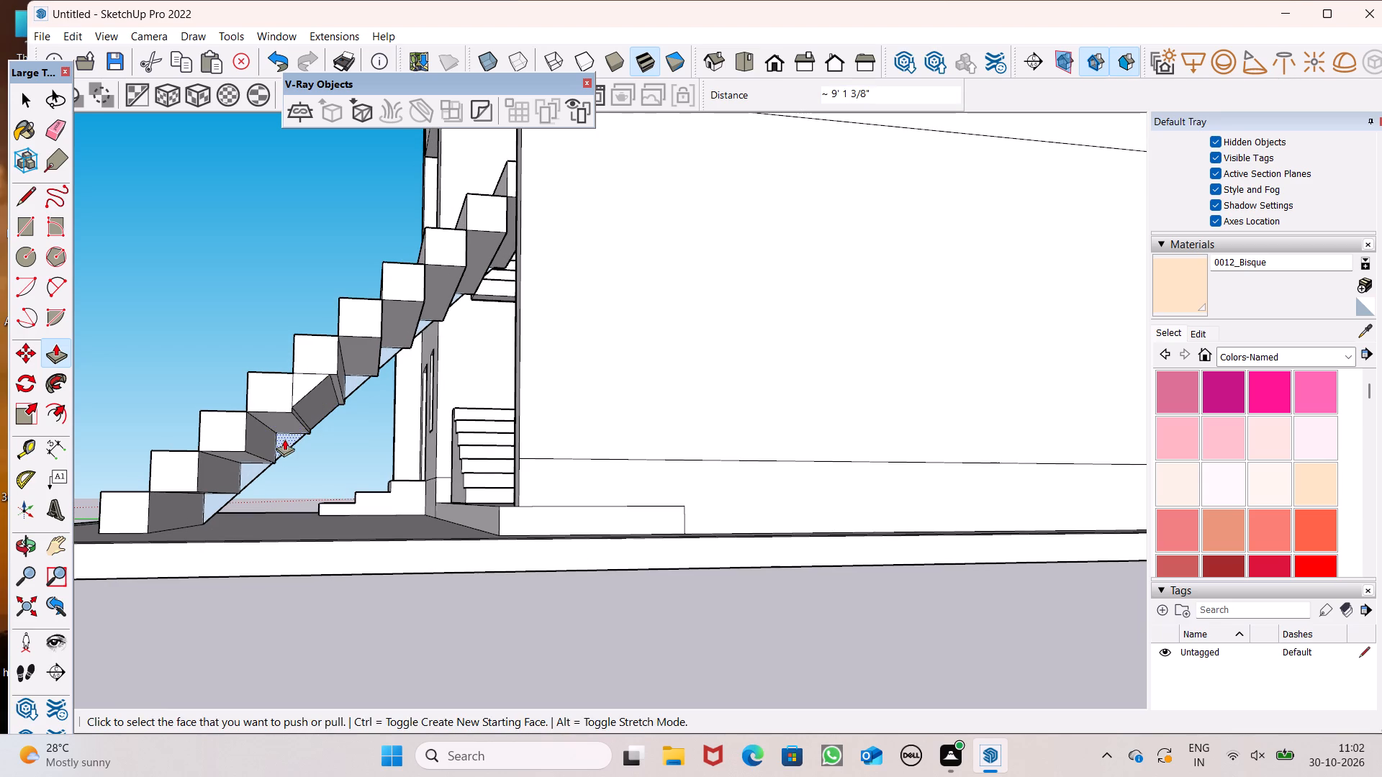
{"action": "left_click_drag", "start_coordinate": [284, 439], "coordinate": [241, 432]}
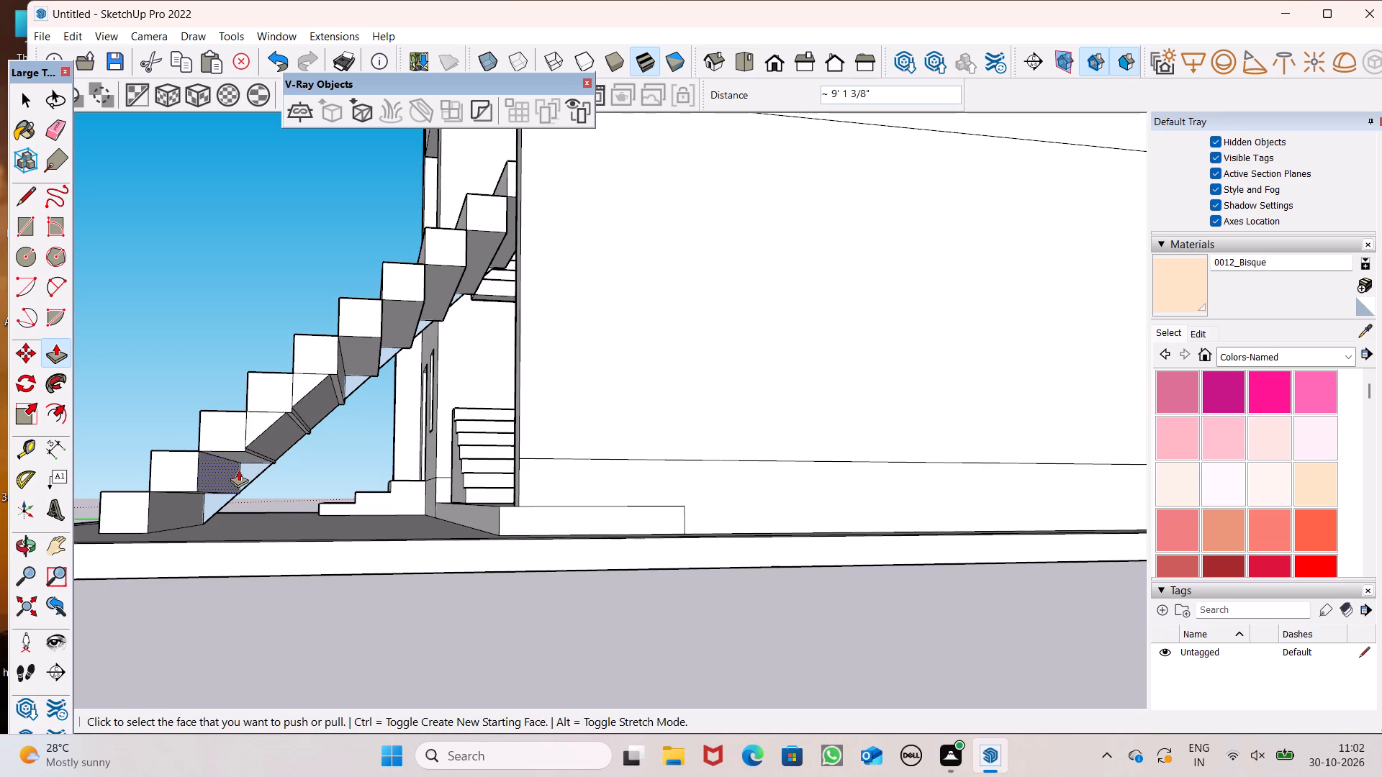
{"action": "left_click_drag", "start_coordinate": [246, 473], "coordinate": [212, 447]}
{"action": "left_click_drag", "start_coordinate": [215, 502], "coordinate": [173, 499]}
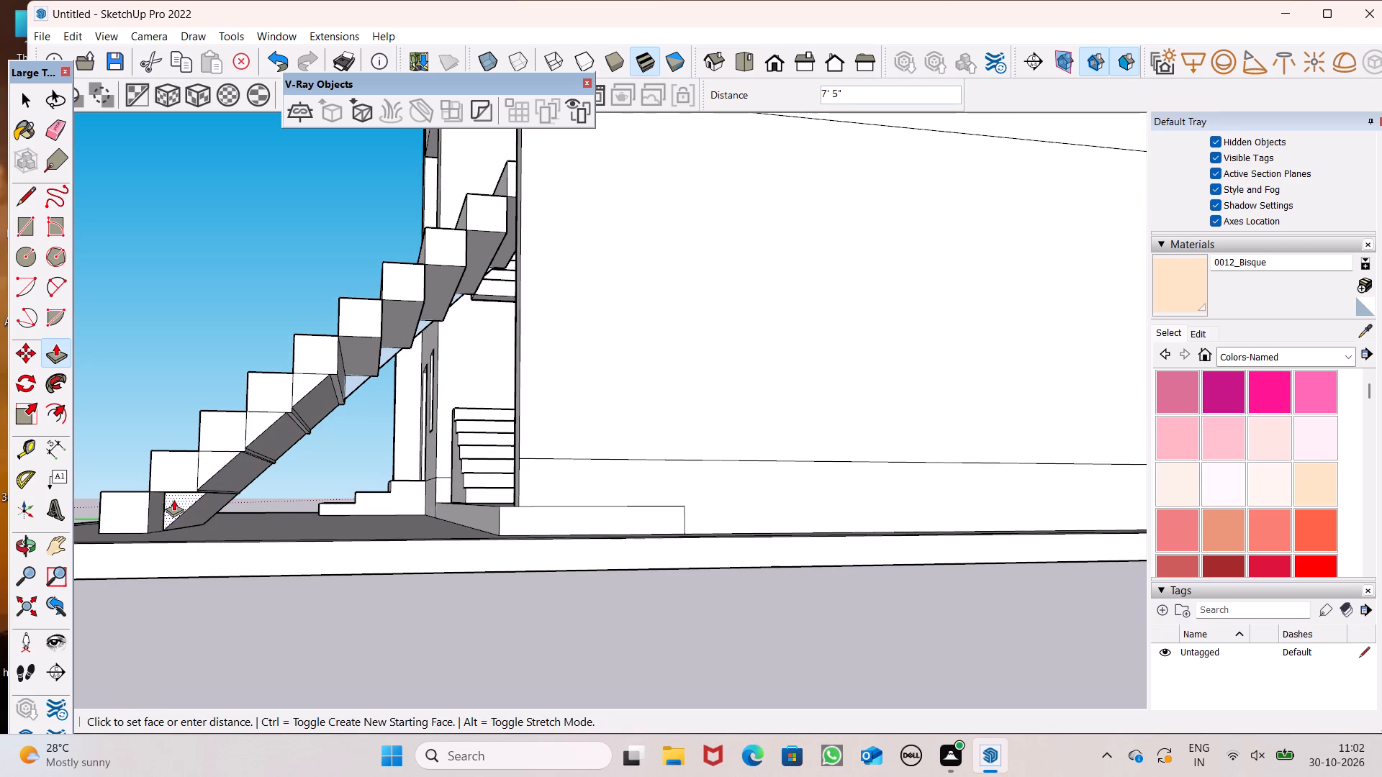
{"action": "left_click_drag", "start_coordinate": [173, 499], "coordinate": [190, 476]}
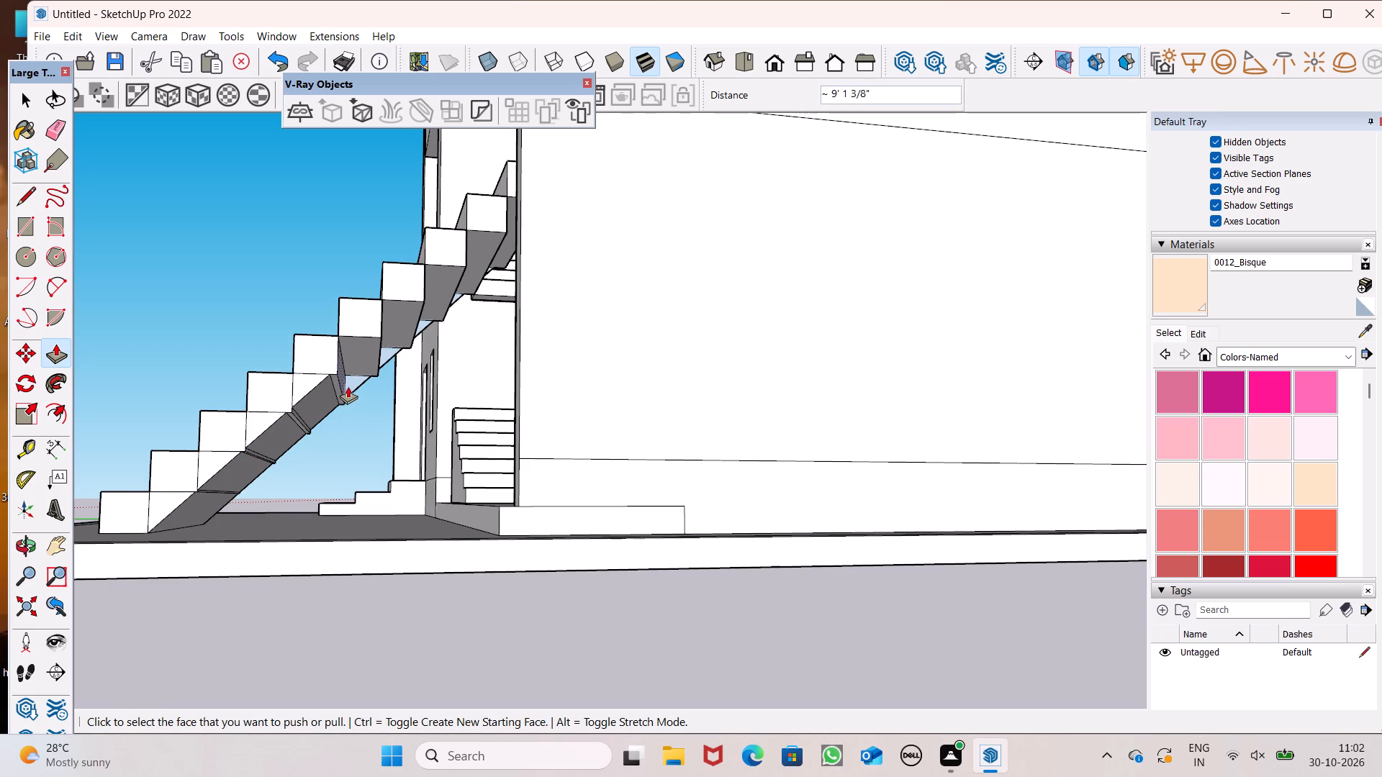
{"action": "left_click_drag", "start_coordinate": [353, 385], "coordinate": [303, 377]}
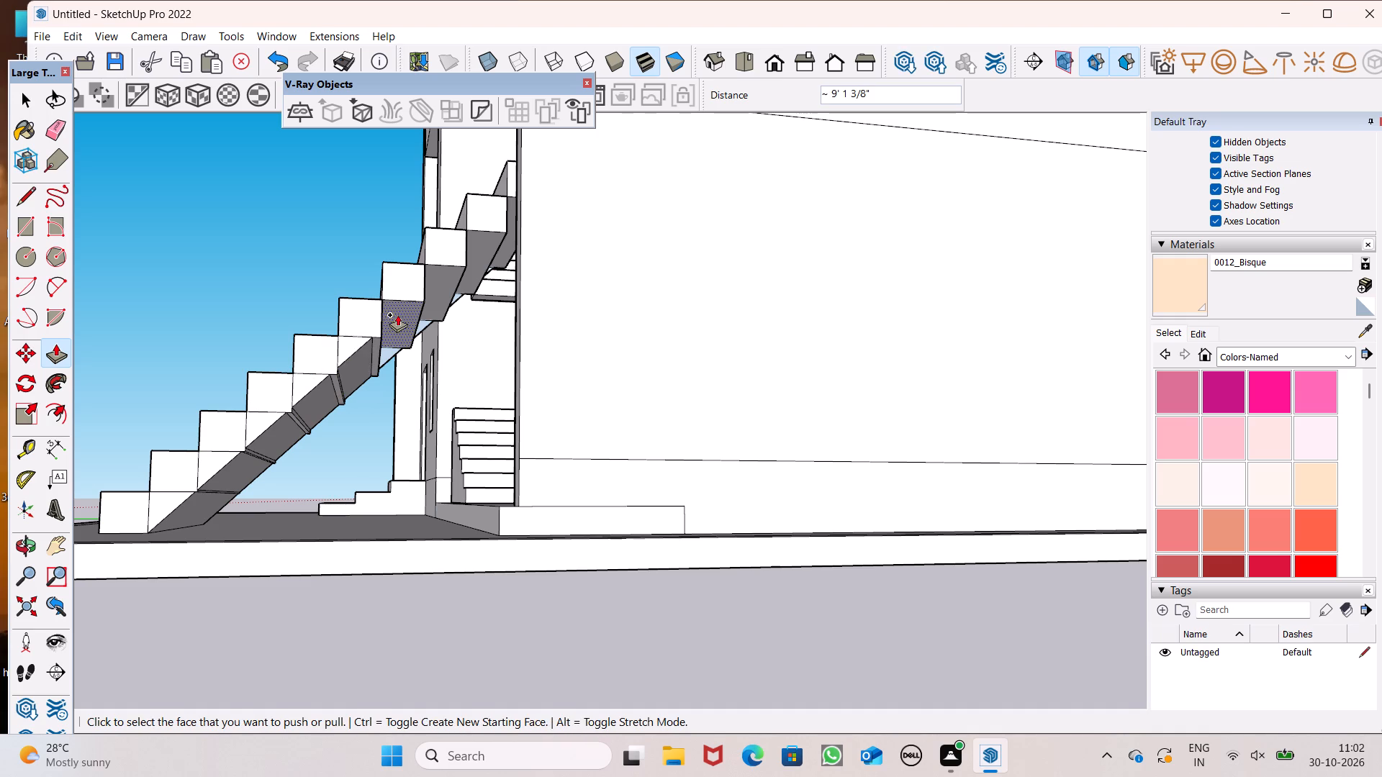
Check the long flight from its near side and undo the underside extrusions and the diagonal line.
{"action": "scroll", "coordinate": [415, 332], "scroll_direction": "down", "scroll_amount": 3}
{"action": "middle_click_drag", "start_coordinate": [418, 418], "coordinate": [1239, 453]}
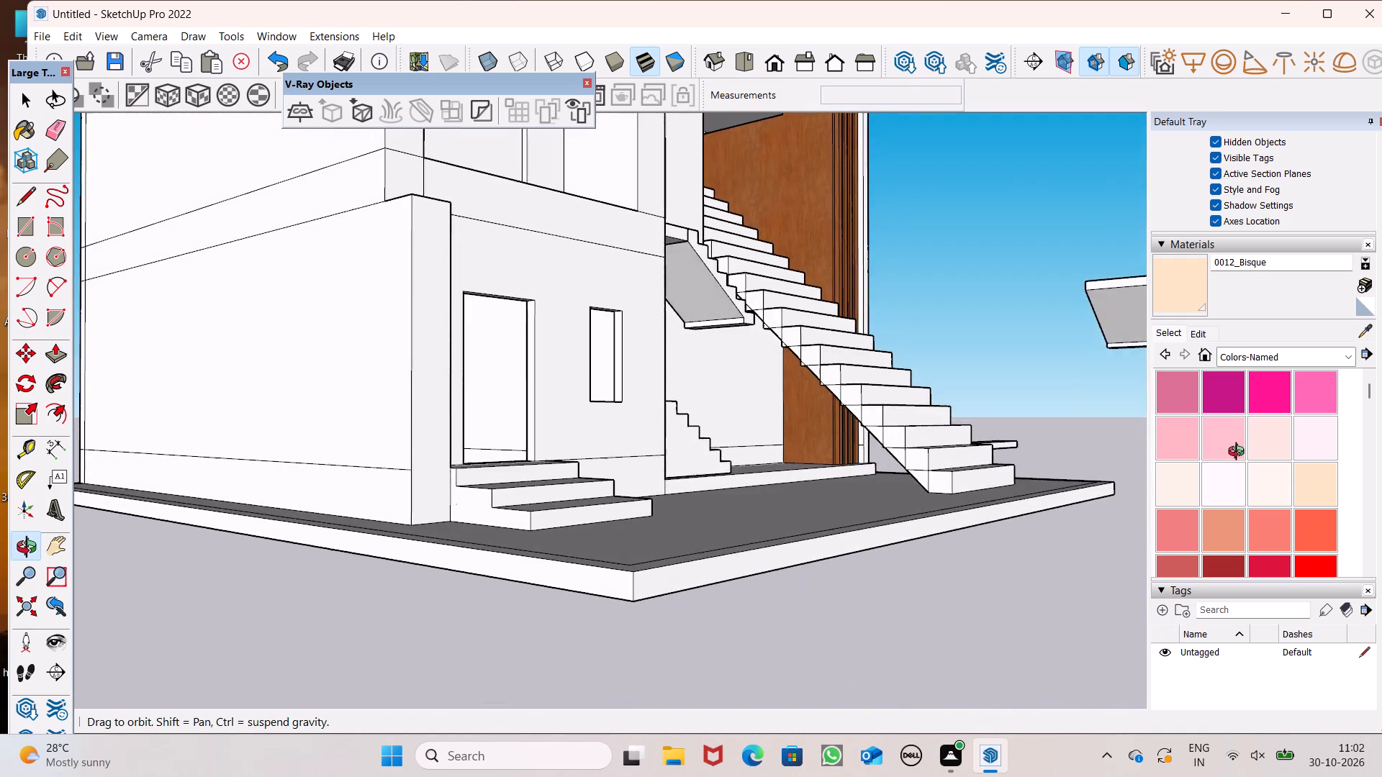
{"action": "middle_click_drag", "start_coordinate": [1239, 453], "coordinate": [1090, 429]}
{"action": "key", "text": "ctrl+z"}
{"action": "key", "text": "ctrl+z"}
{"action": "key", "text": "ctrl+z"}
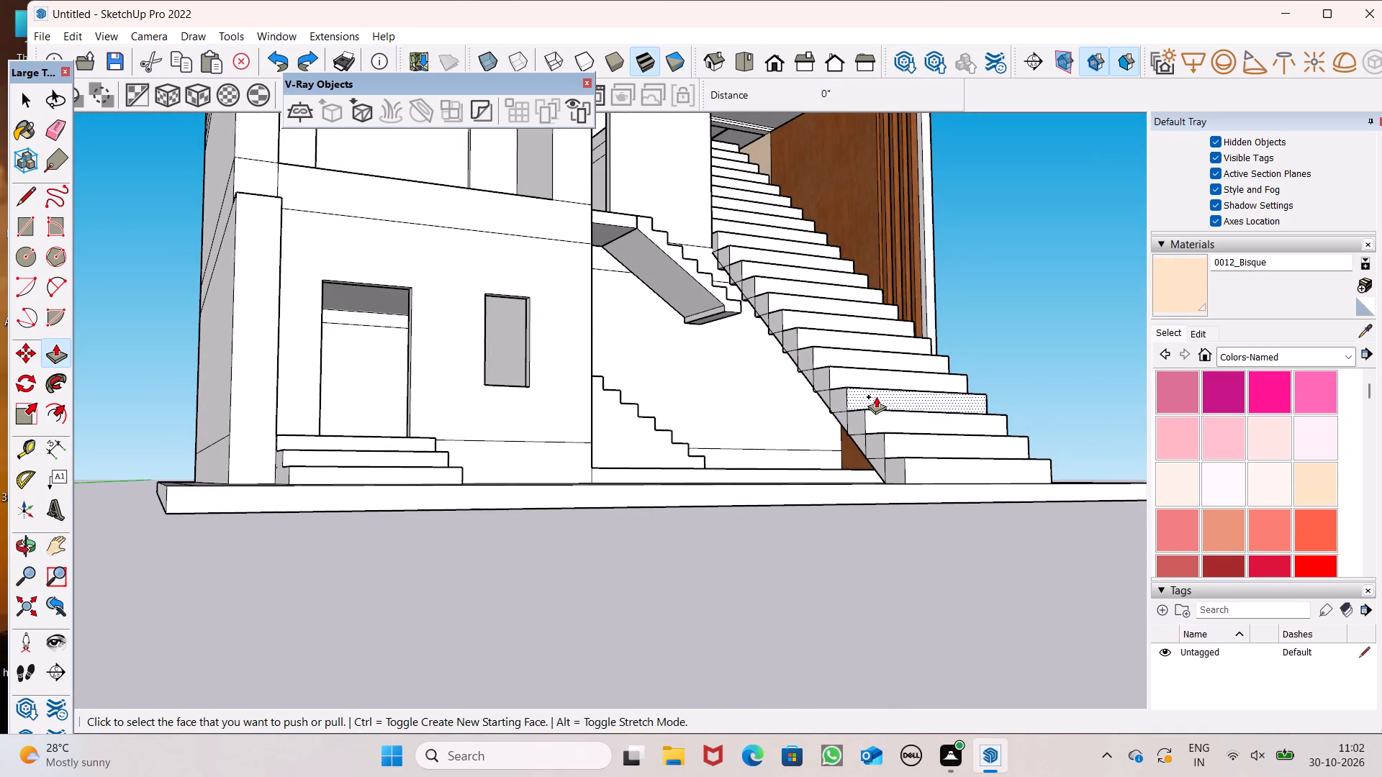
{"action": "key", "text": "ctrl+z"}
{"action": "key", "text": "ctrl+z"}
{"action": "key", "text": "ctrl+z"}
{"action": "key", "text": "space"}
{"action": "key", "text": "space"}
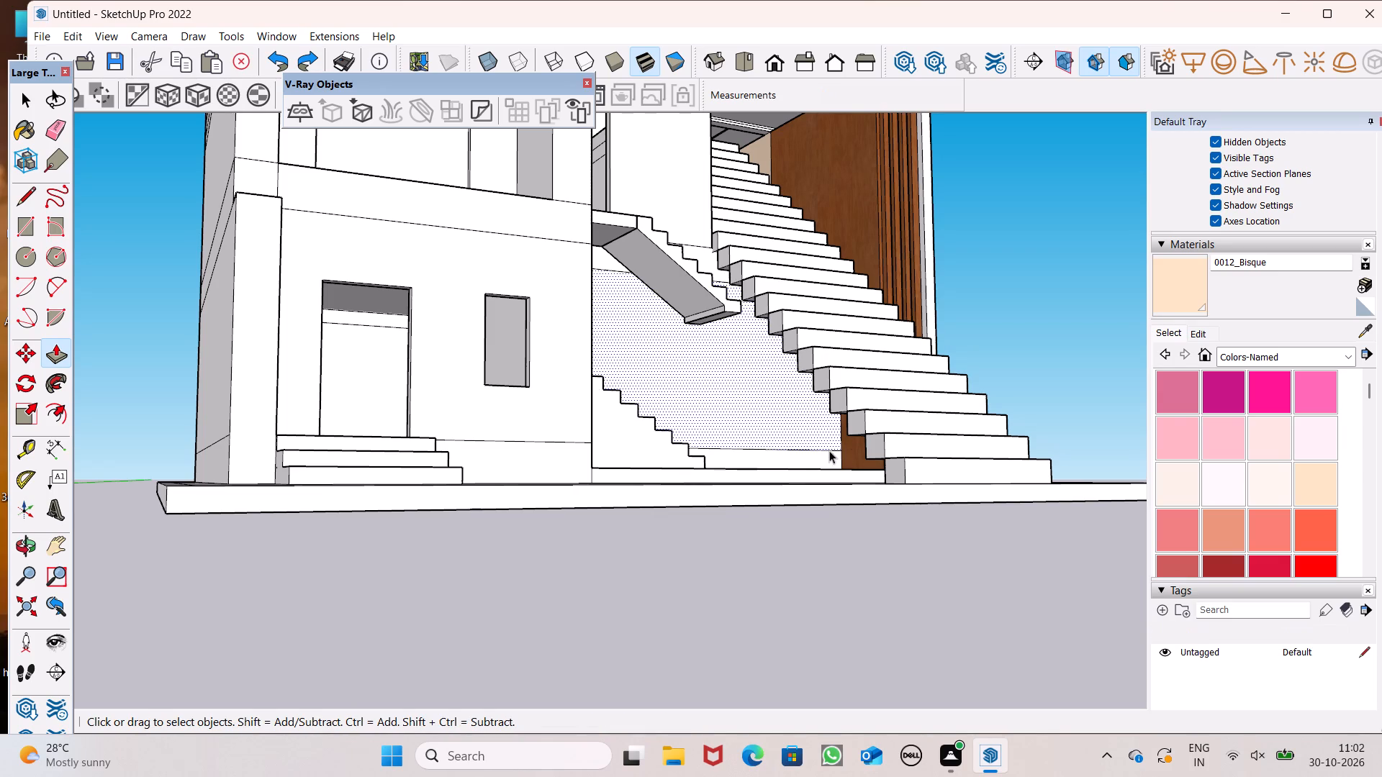
Scale the upper short flight beside the long staircase to about 0.66 along the red axis and clear the selection.
{"action": "scroll", "coordinate": [797, 426], "scroll_direction": "up", "scroll_amount": 1}
{"action": "middle_click_drag", "start_coordinate": [778, 425], "coordinate": [656, 507]}
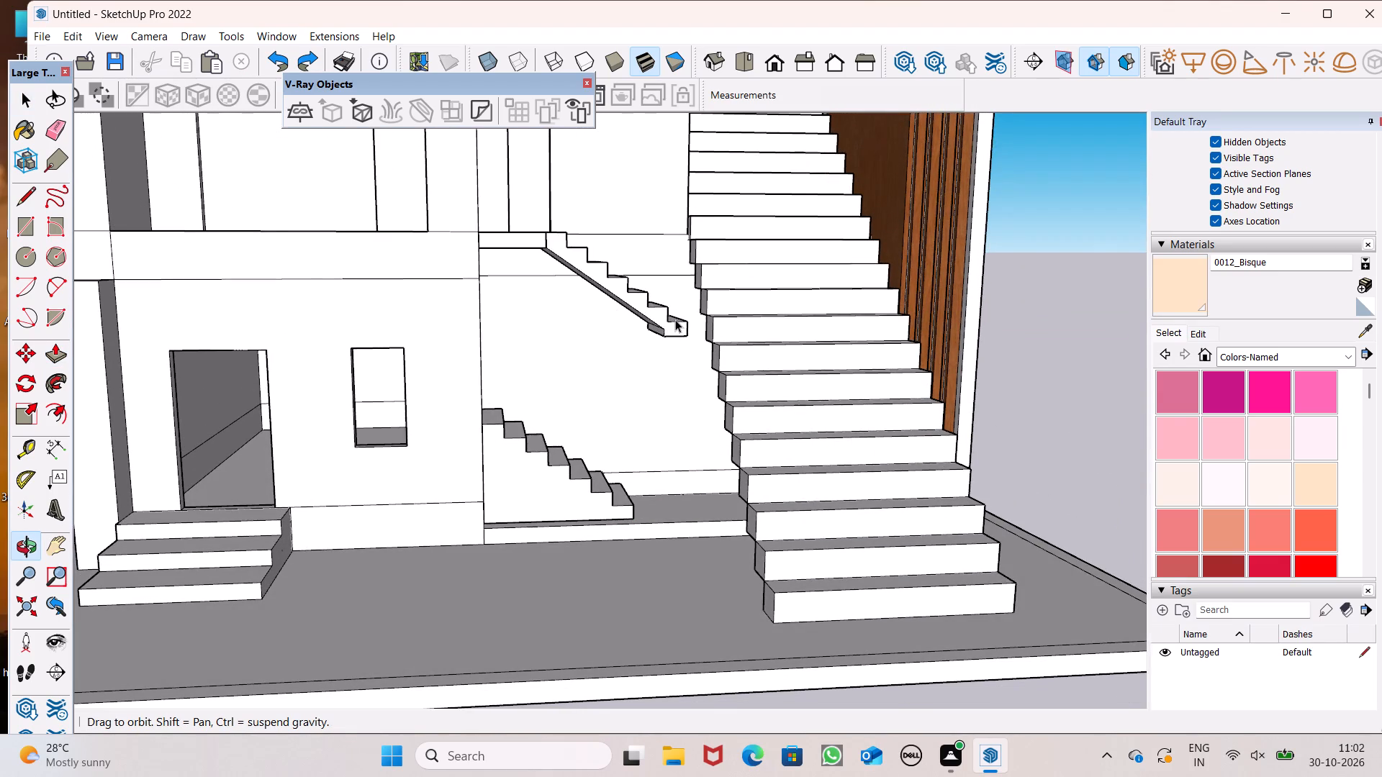
{"action": "left_click", "coordinate": [676, 319]}
{"action": "middle_click_drag", "start_coordinate": [676, 321], "coordinate": [588, 455]}
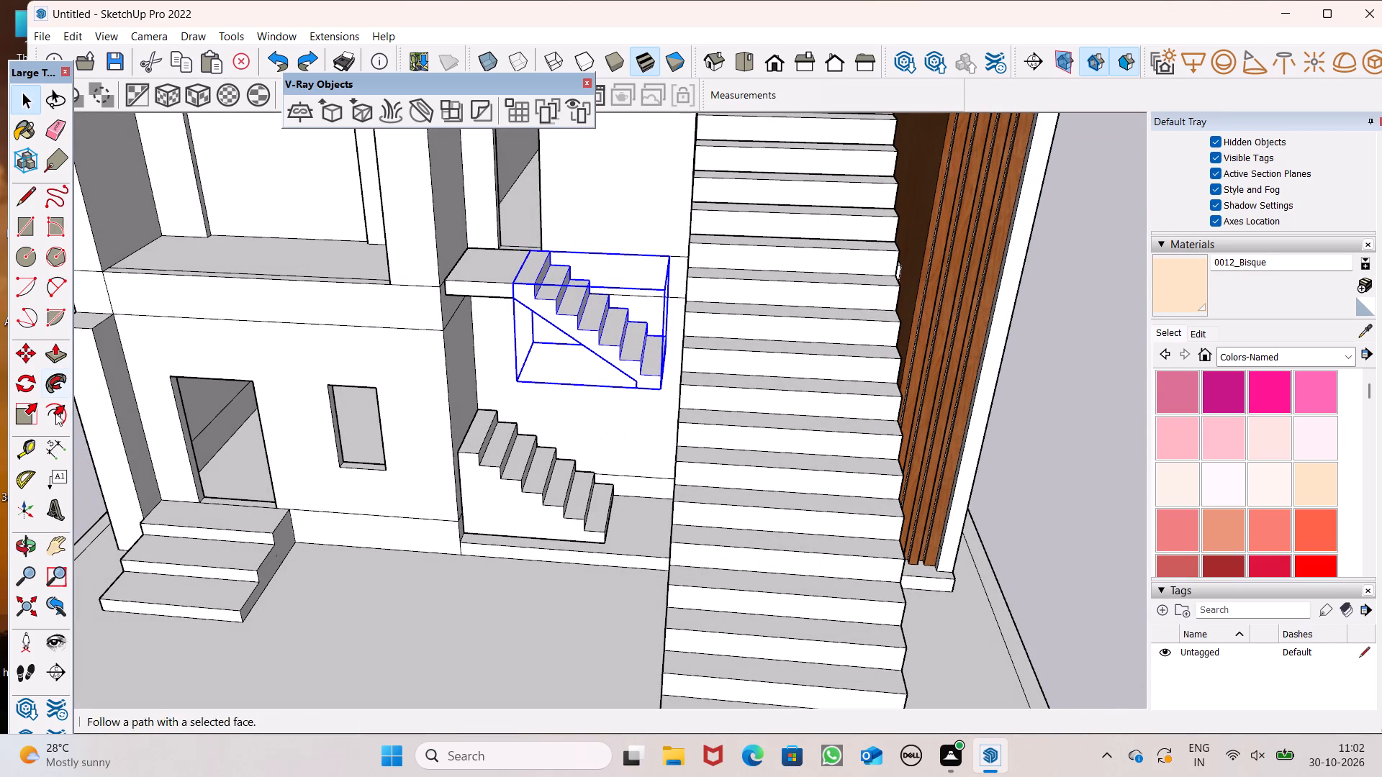
{"action": "left_click", "coordinate": [25, 419]}
{"action": "scroll", "coordinate": [661, 330], "scroll_direction": "up", "scroll_amount": 2}
{"action": "left_click_drag", "start_coordinate": [669, 322], "coordinate": [602, 327]}
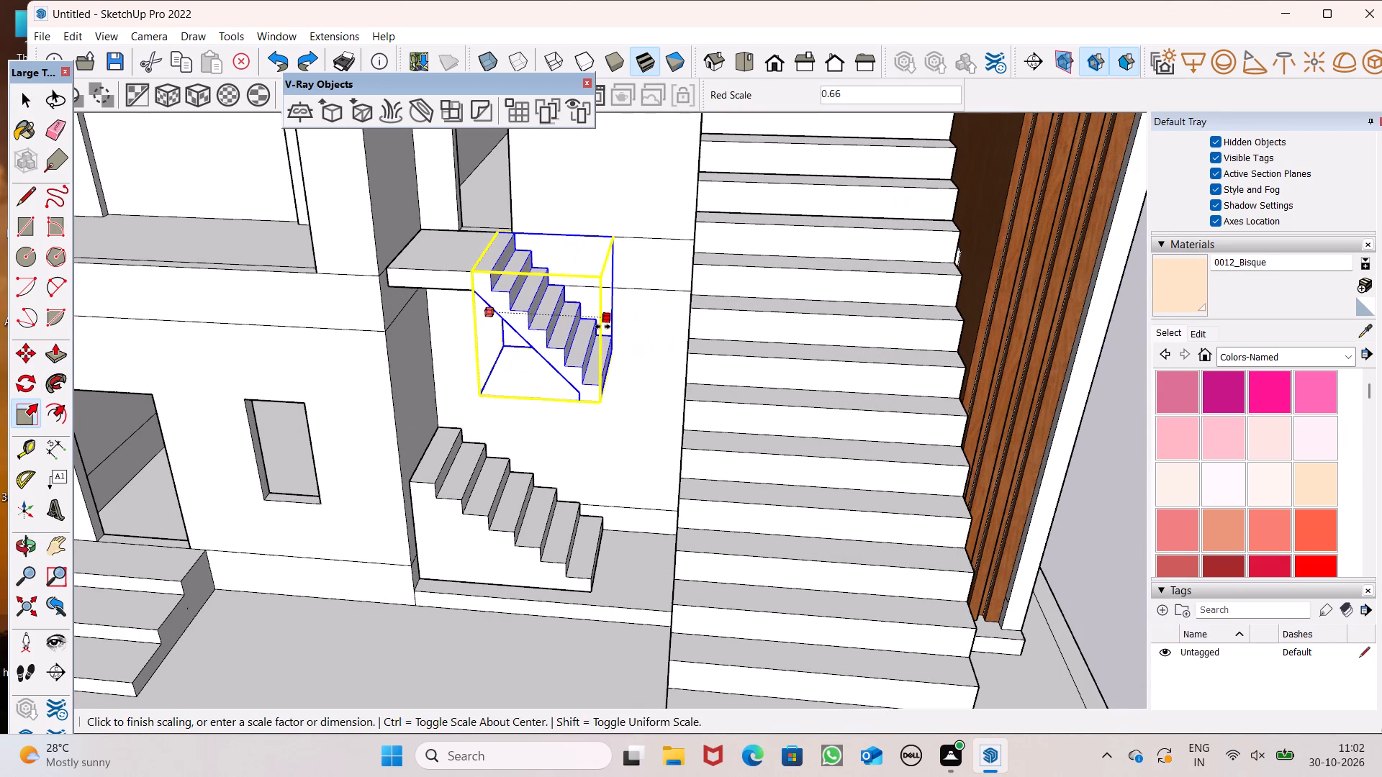
{"action": "left_click_drag", "start_coordinate": [602, 327], "coordinate": [600, 329]}
{"action": "middle_click_drag", "start_coordinate": [610, 409], "coordinate": [807, 294]}
{"action": "key", "text": "space"}
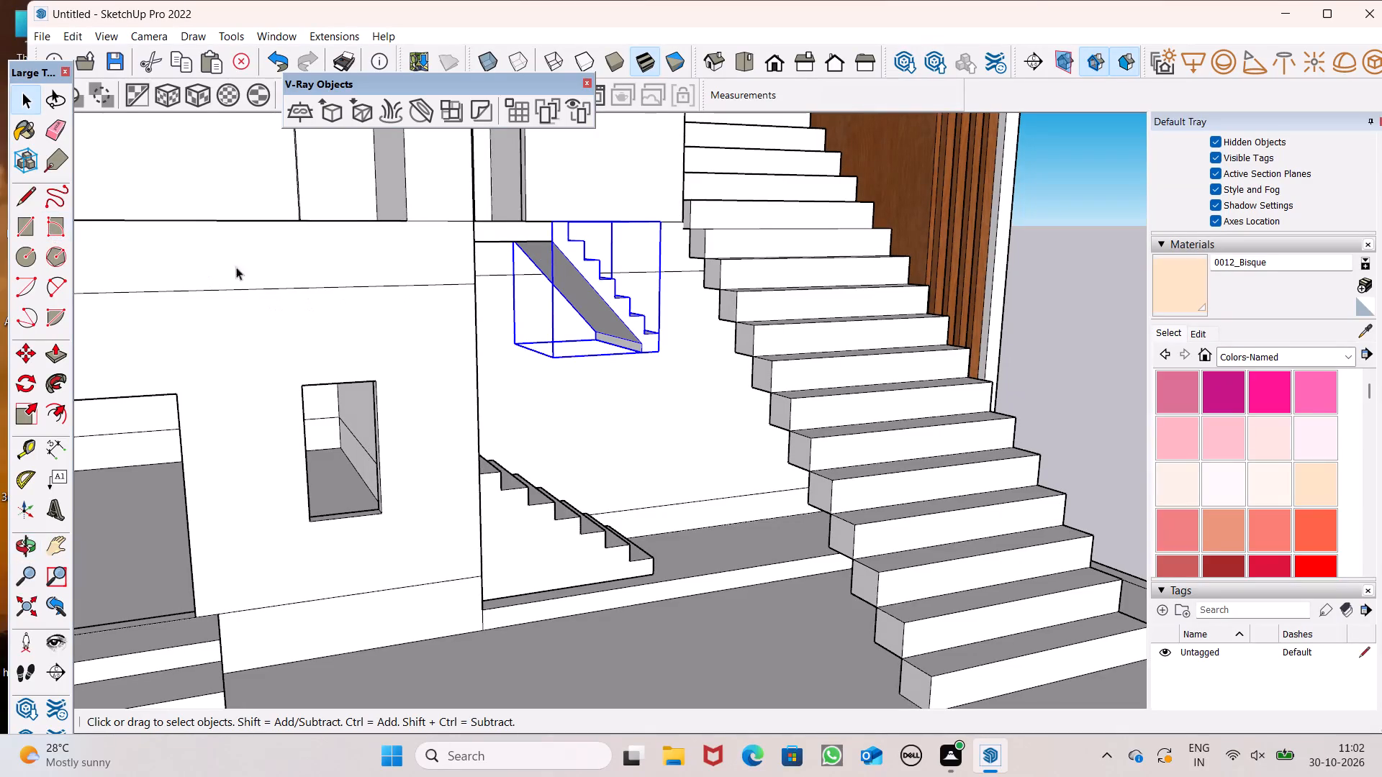
{"action": "left_click", "coordinate": [1139, 295]}
{"action": "left_click", "coordinate": [1117, 289]}
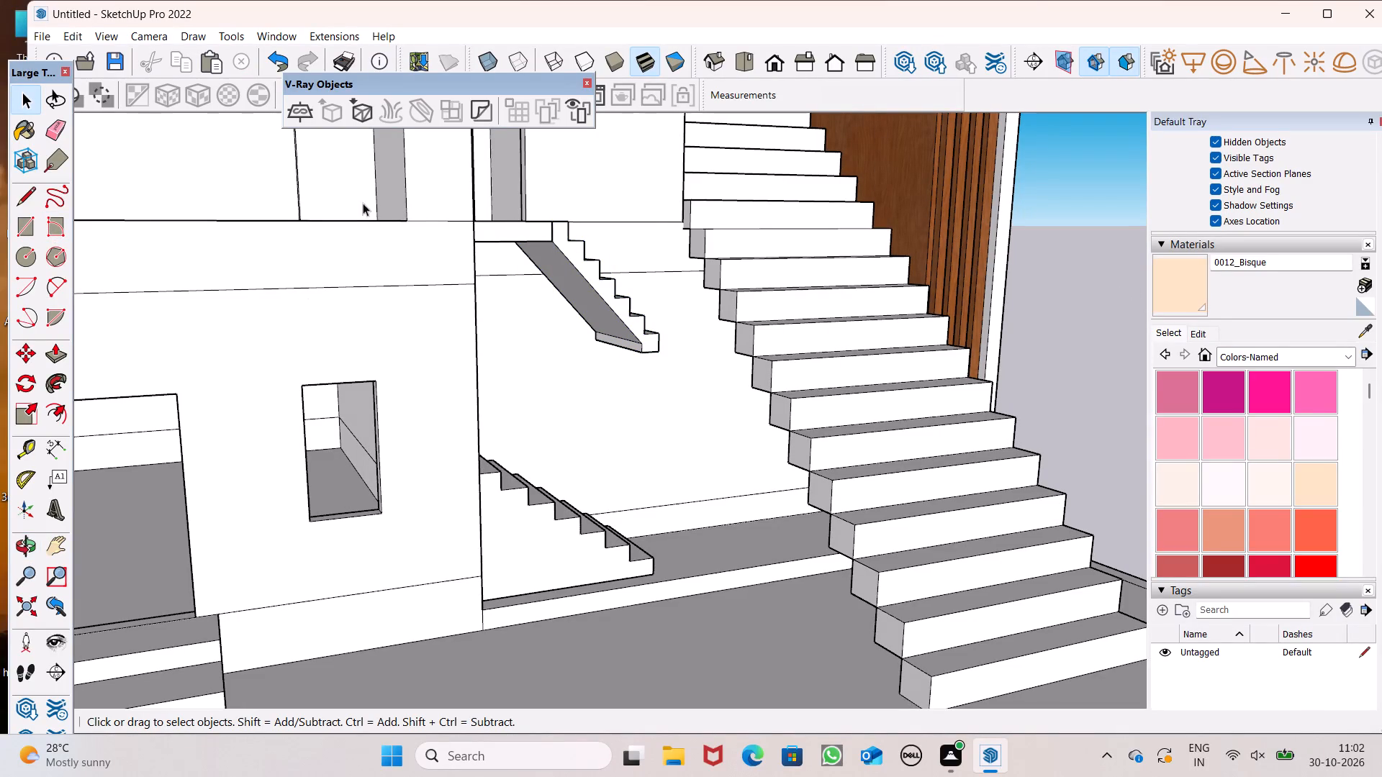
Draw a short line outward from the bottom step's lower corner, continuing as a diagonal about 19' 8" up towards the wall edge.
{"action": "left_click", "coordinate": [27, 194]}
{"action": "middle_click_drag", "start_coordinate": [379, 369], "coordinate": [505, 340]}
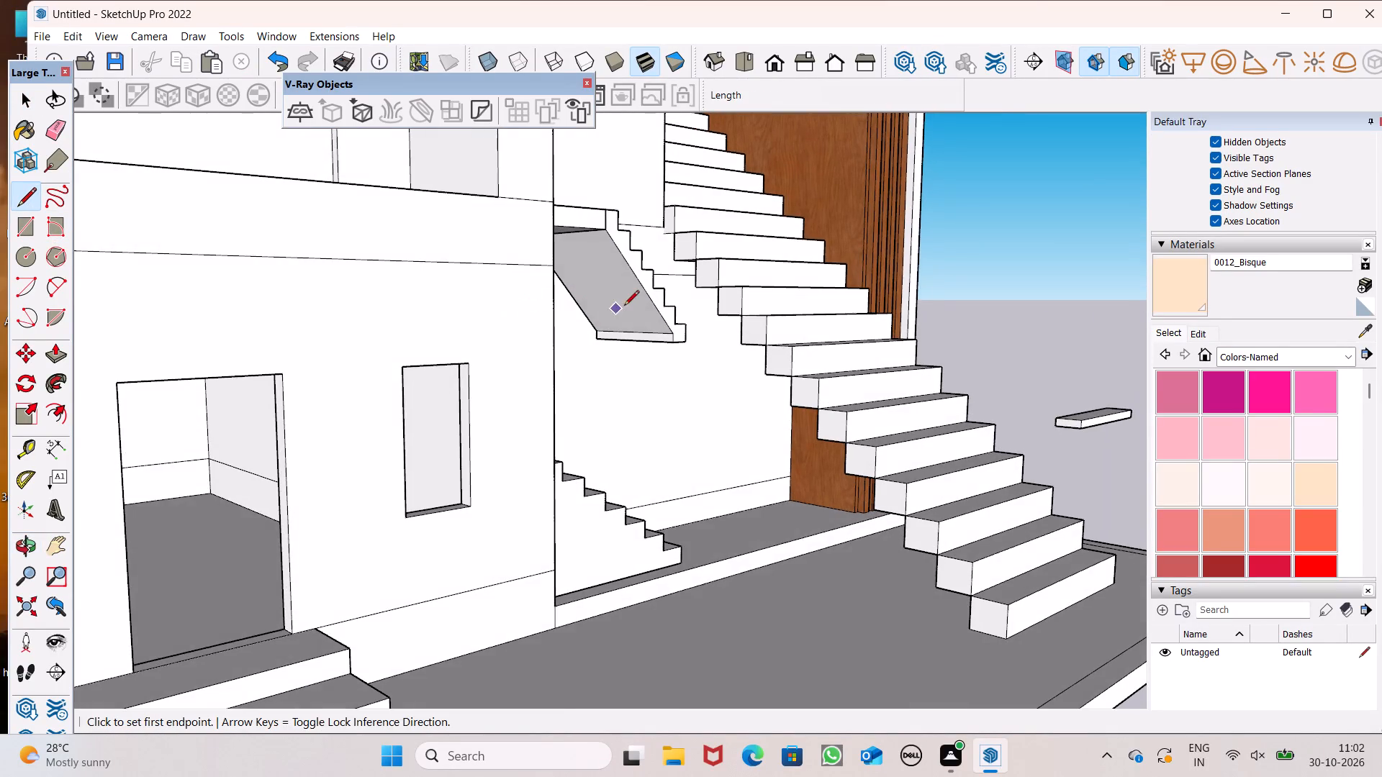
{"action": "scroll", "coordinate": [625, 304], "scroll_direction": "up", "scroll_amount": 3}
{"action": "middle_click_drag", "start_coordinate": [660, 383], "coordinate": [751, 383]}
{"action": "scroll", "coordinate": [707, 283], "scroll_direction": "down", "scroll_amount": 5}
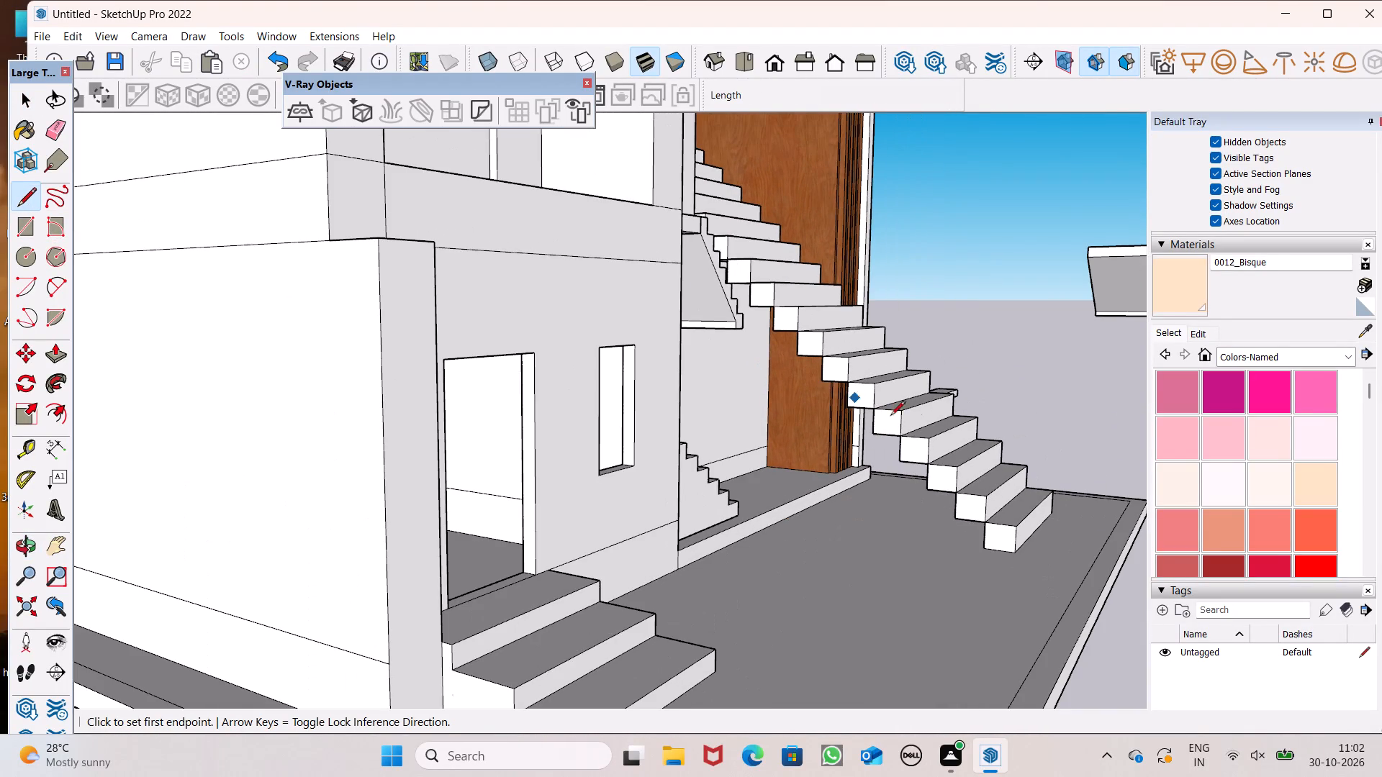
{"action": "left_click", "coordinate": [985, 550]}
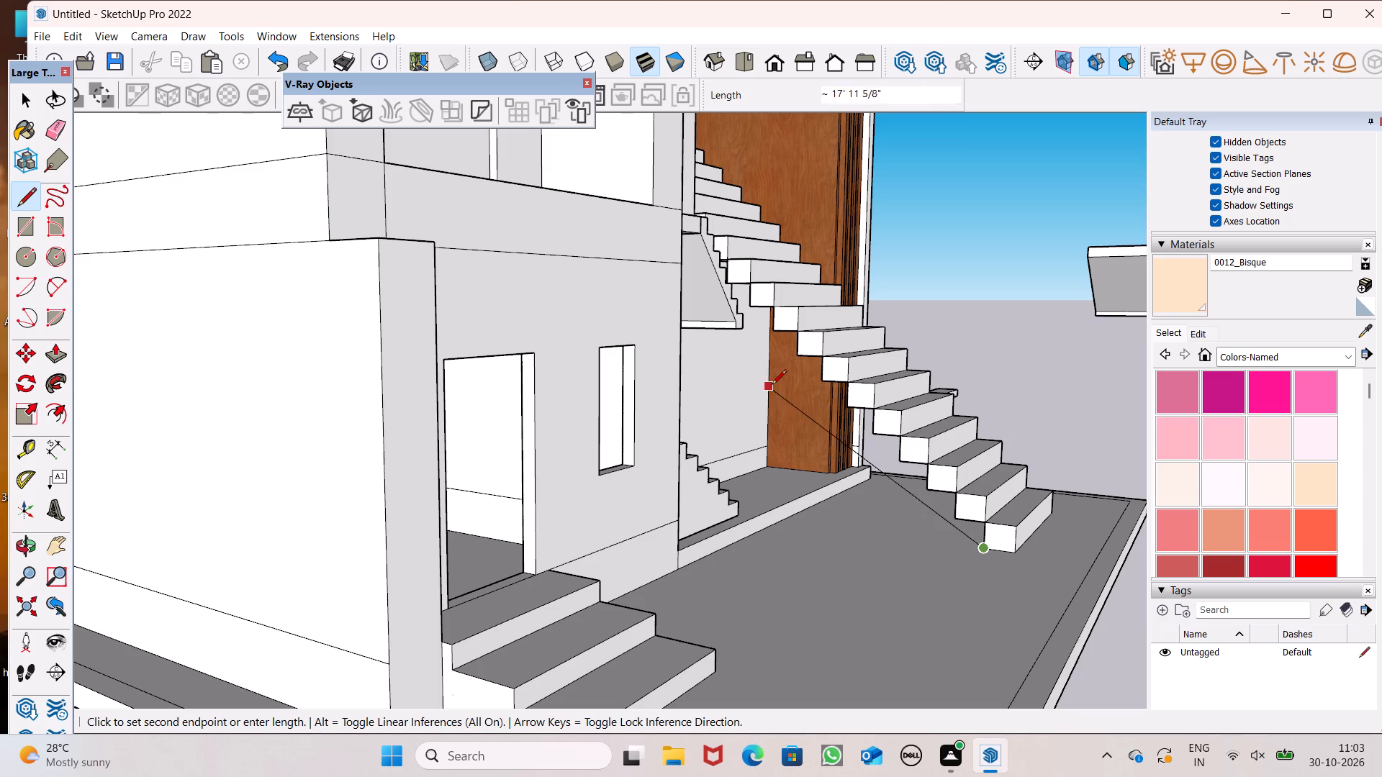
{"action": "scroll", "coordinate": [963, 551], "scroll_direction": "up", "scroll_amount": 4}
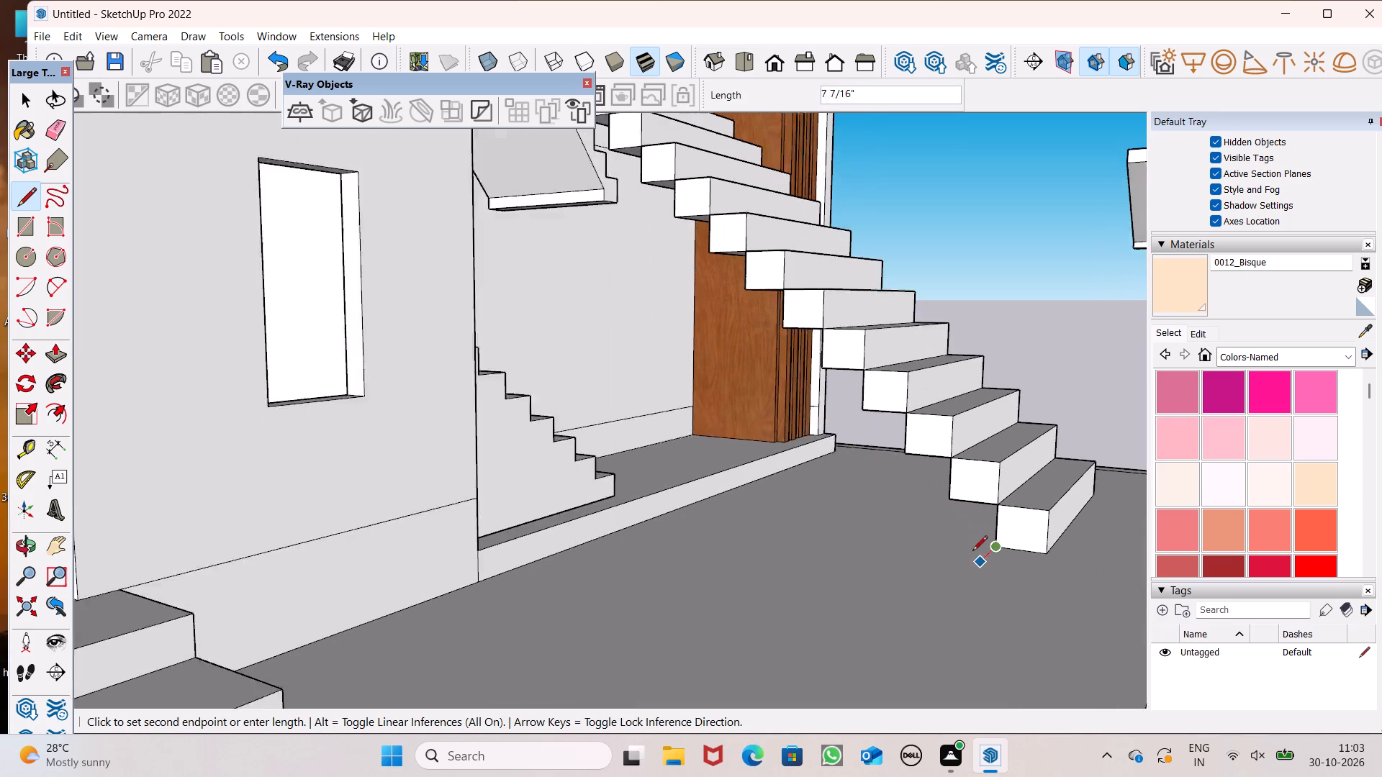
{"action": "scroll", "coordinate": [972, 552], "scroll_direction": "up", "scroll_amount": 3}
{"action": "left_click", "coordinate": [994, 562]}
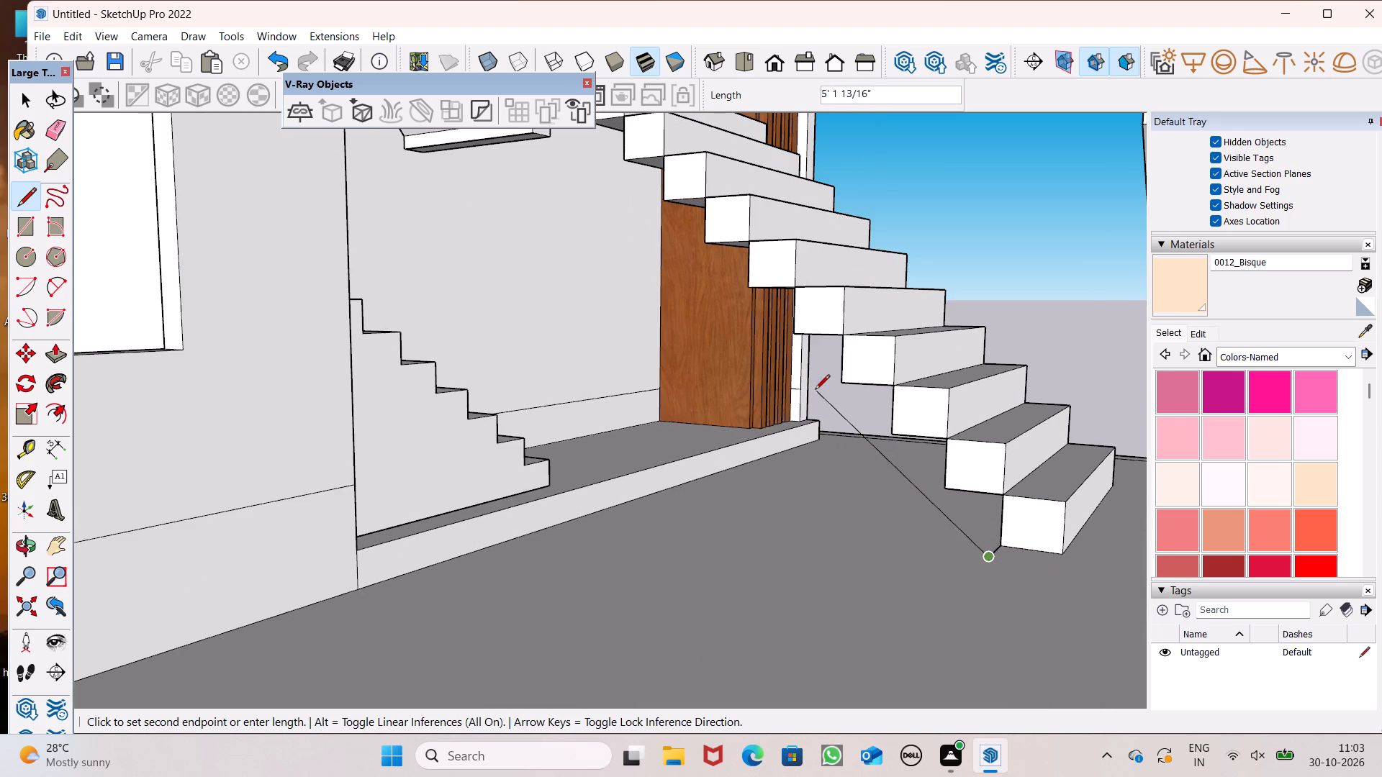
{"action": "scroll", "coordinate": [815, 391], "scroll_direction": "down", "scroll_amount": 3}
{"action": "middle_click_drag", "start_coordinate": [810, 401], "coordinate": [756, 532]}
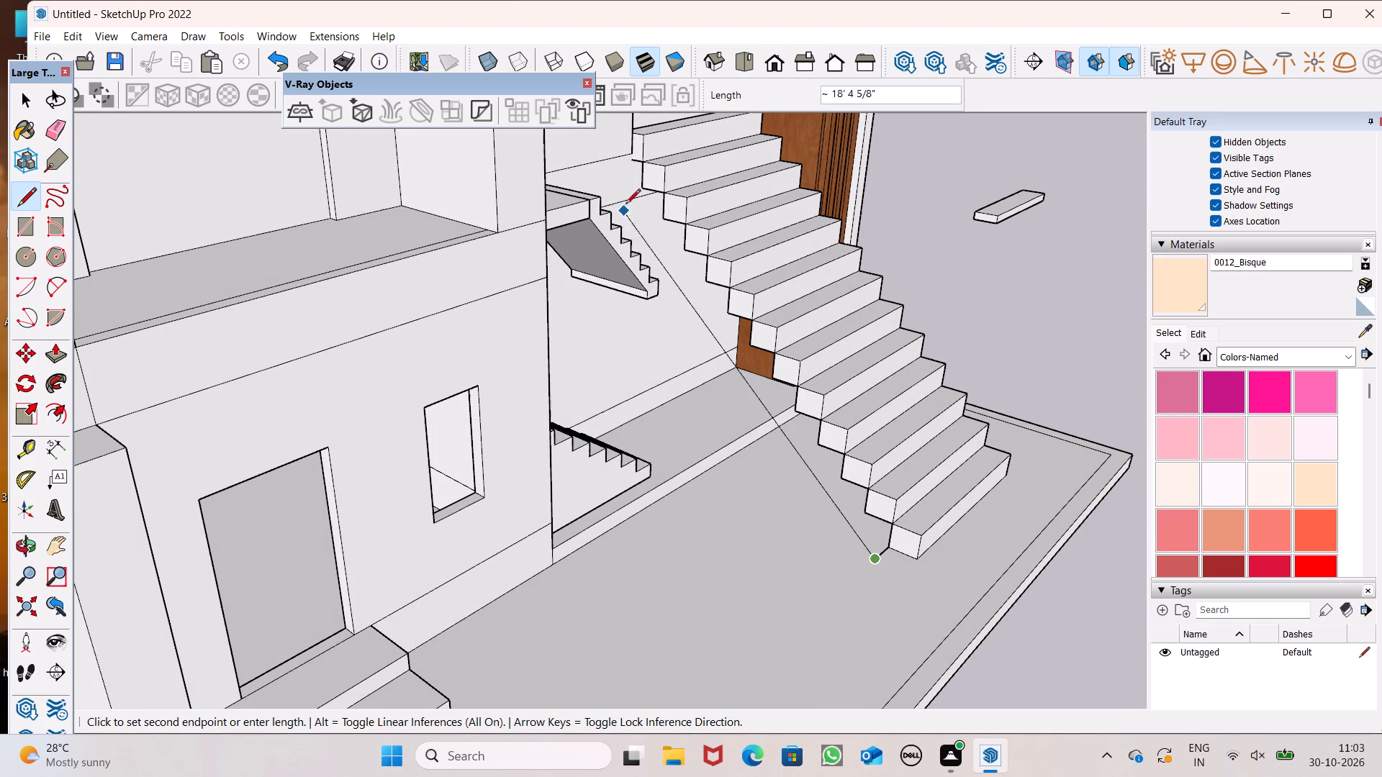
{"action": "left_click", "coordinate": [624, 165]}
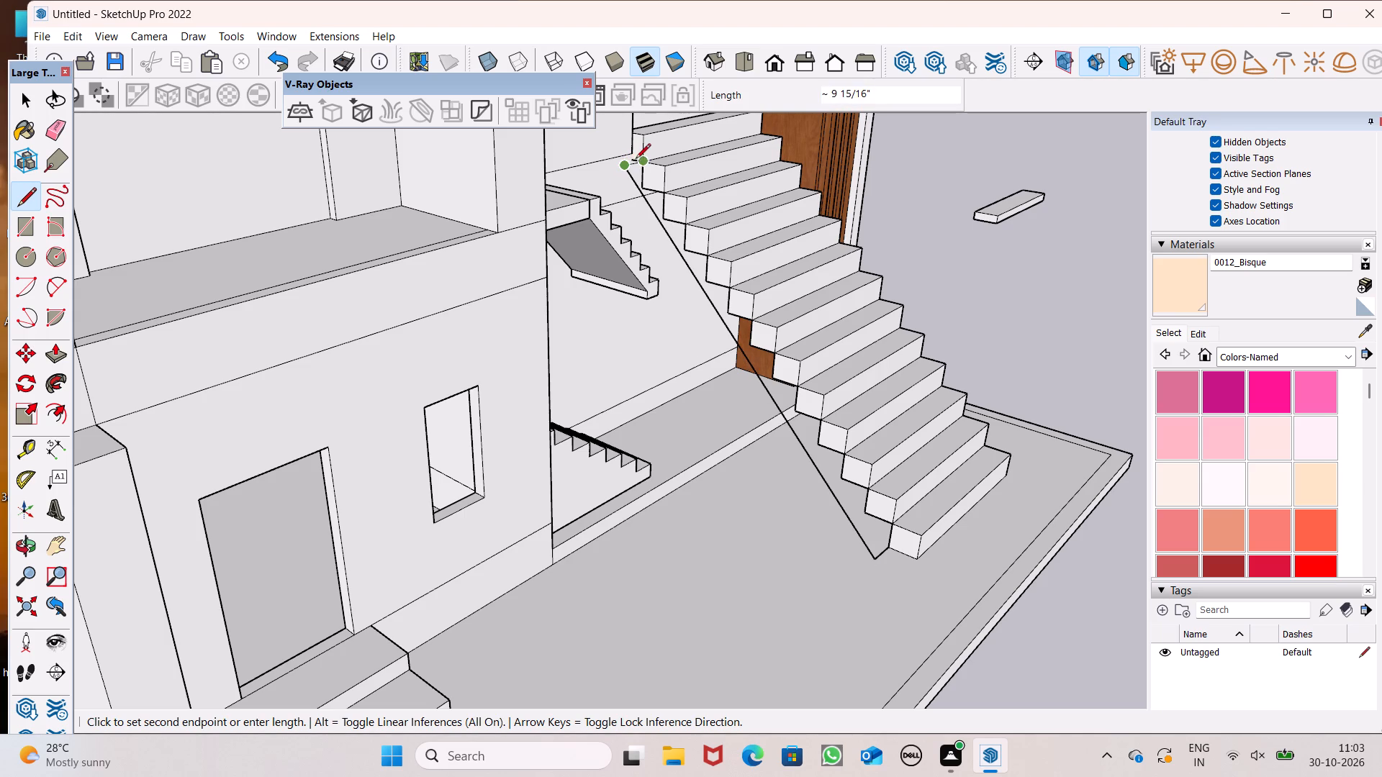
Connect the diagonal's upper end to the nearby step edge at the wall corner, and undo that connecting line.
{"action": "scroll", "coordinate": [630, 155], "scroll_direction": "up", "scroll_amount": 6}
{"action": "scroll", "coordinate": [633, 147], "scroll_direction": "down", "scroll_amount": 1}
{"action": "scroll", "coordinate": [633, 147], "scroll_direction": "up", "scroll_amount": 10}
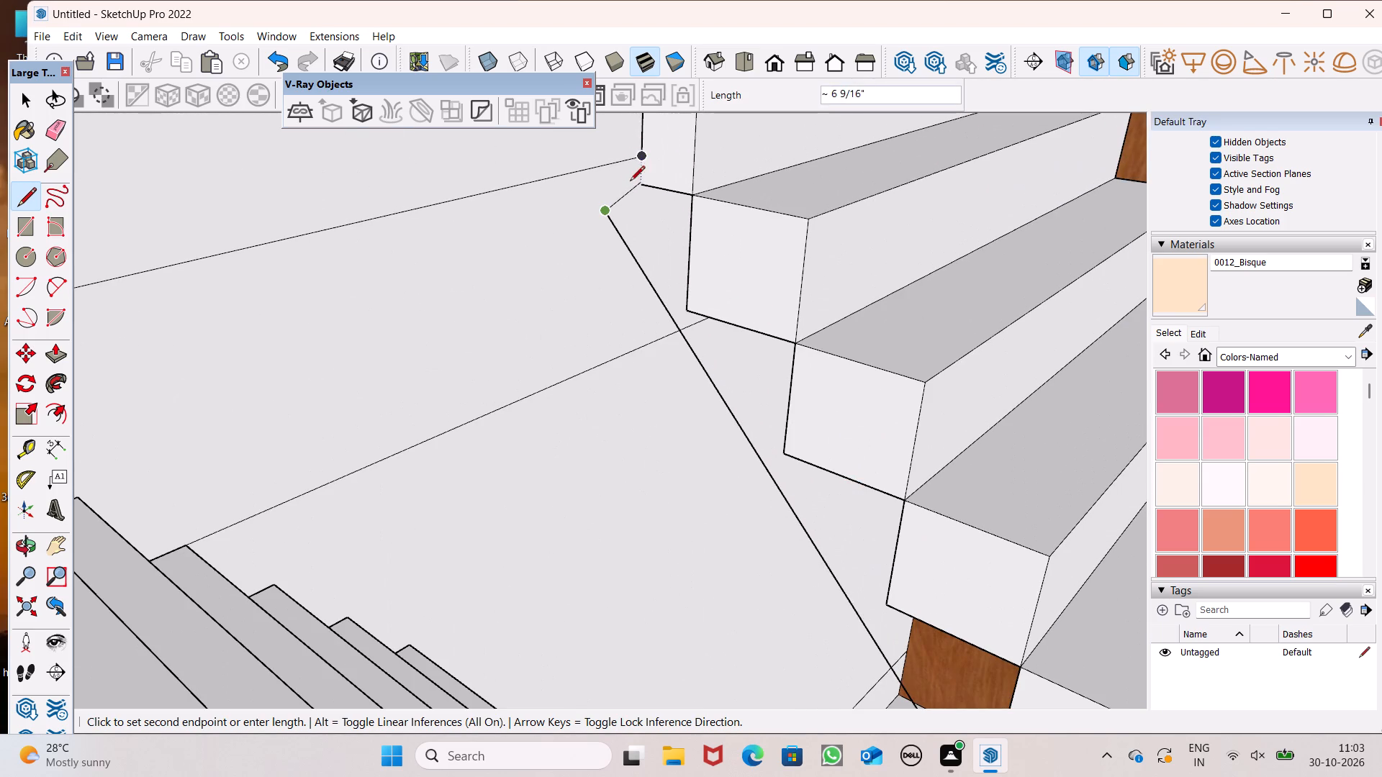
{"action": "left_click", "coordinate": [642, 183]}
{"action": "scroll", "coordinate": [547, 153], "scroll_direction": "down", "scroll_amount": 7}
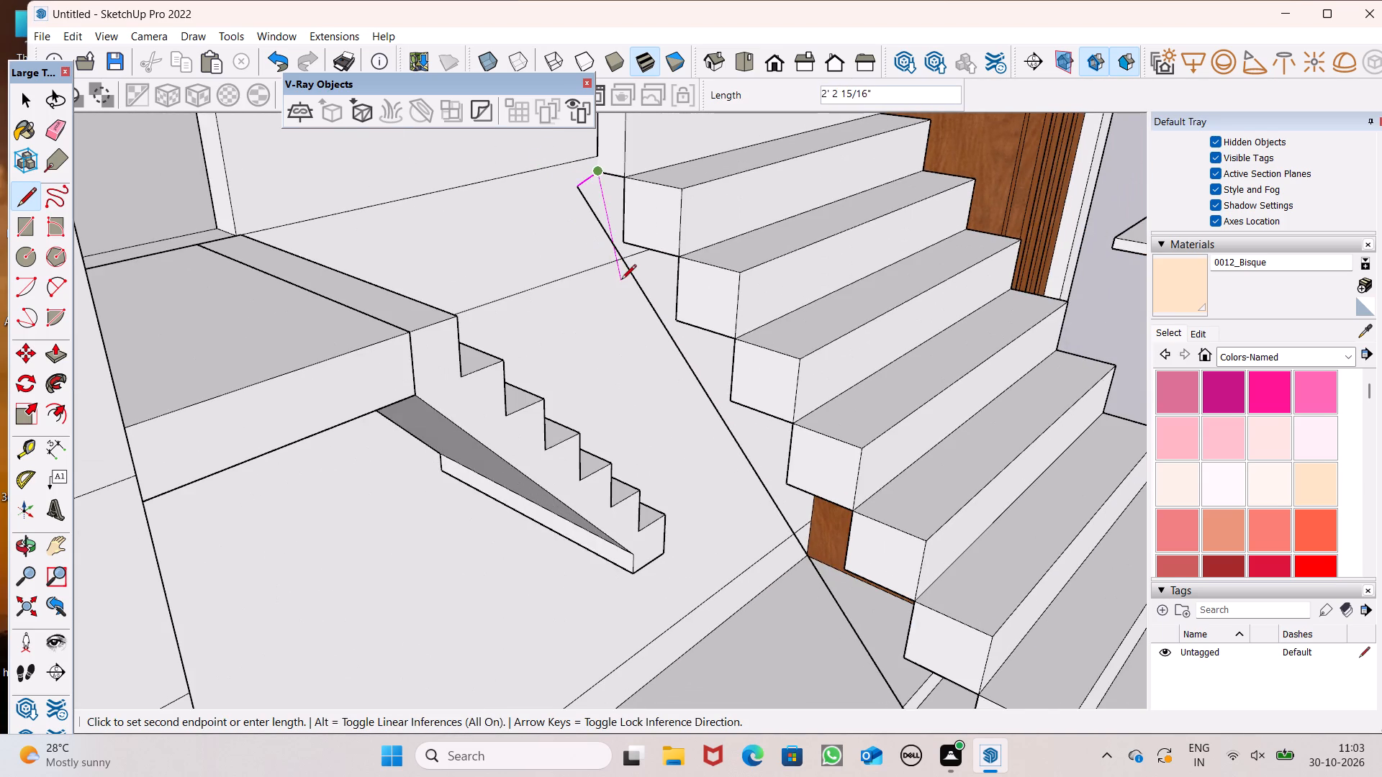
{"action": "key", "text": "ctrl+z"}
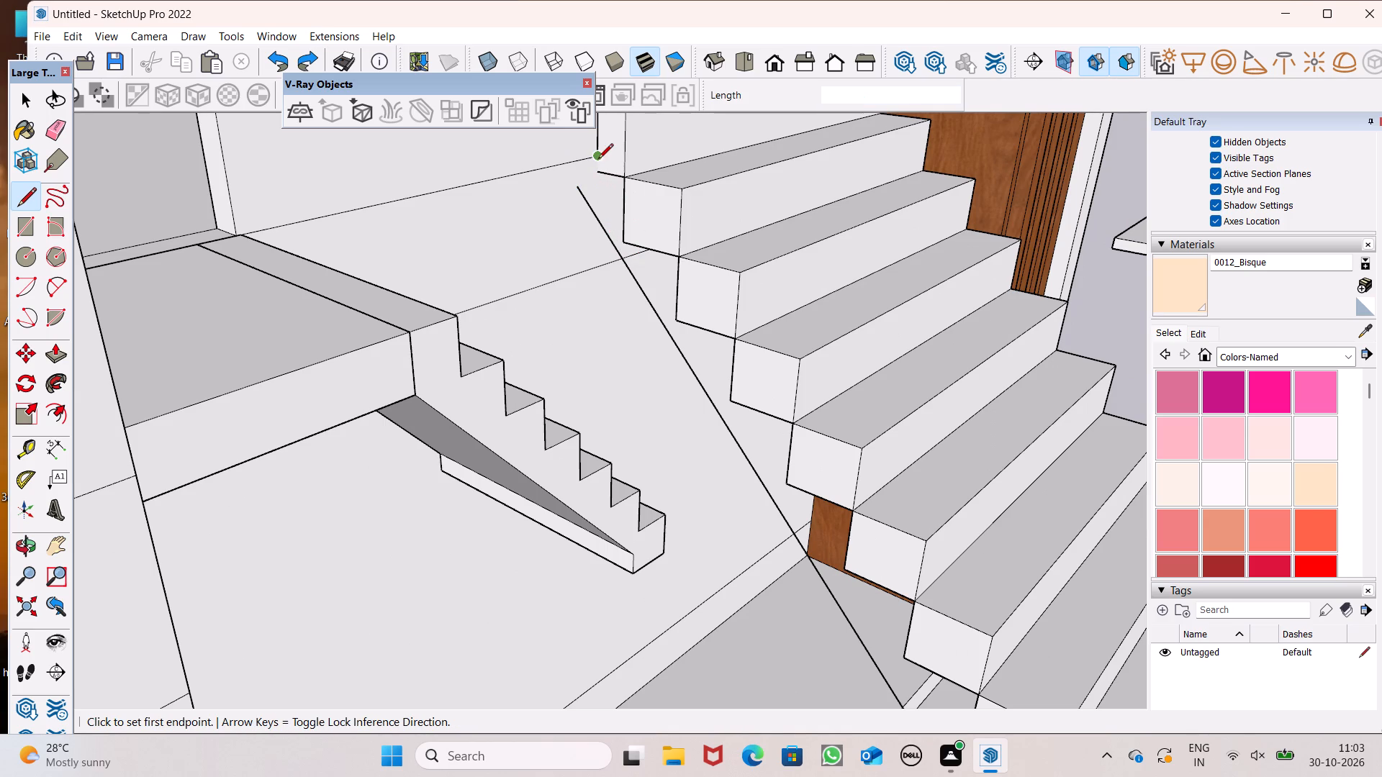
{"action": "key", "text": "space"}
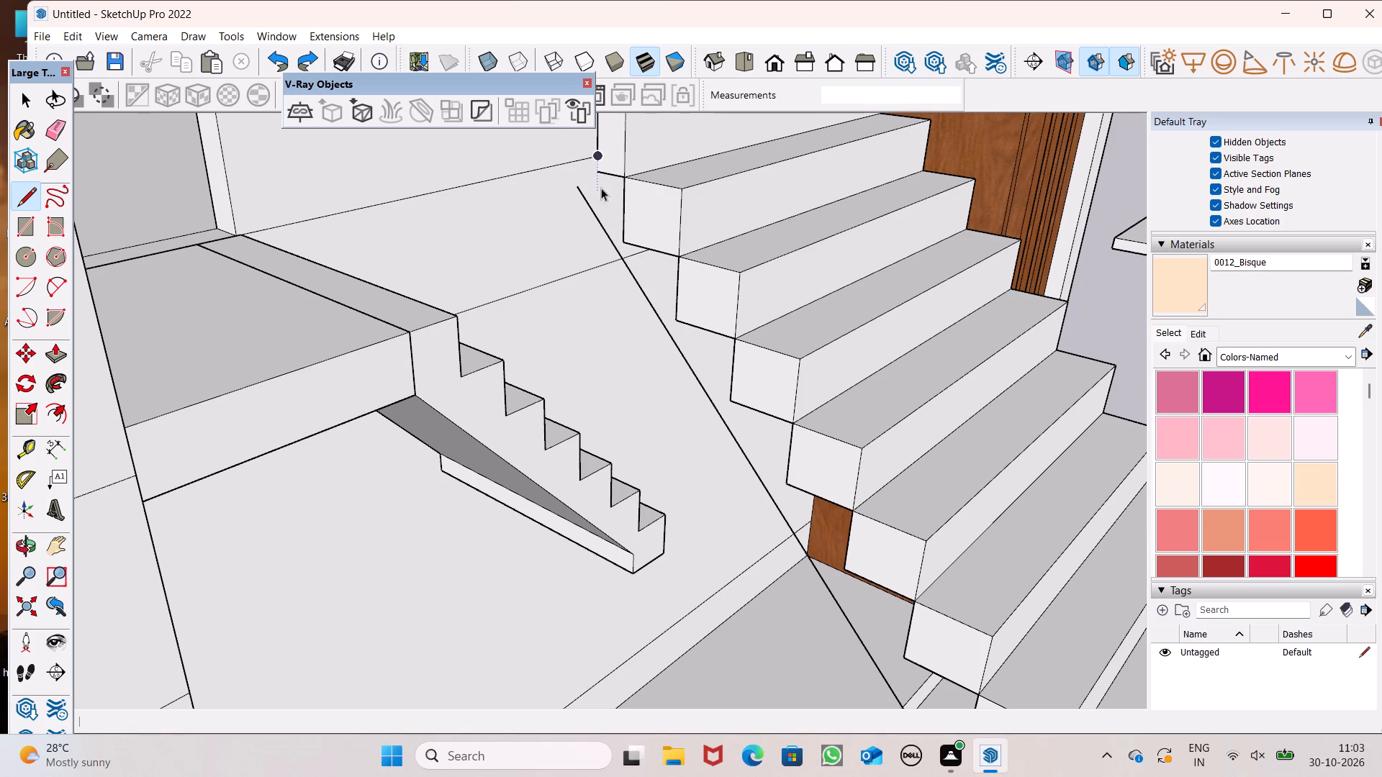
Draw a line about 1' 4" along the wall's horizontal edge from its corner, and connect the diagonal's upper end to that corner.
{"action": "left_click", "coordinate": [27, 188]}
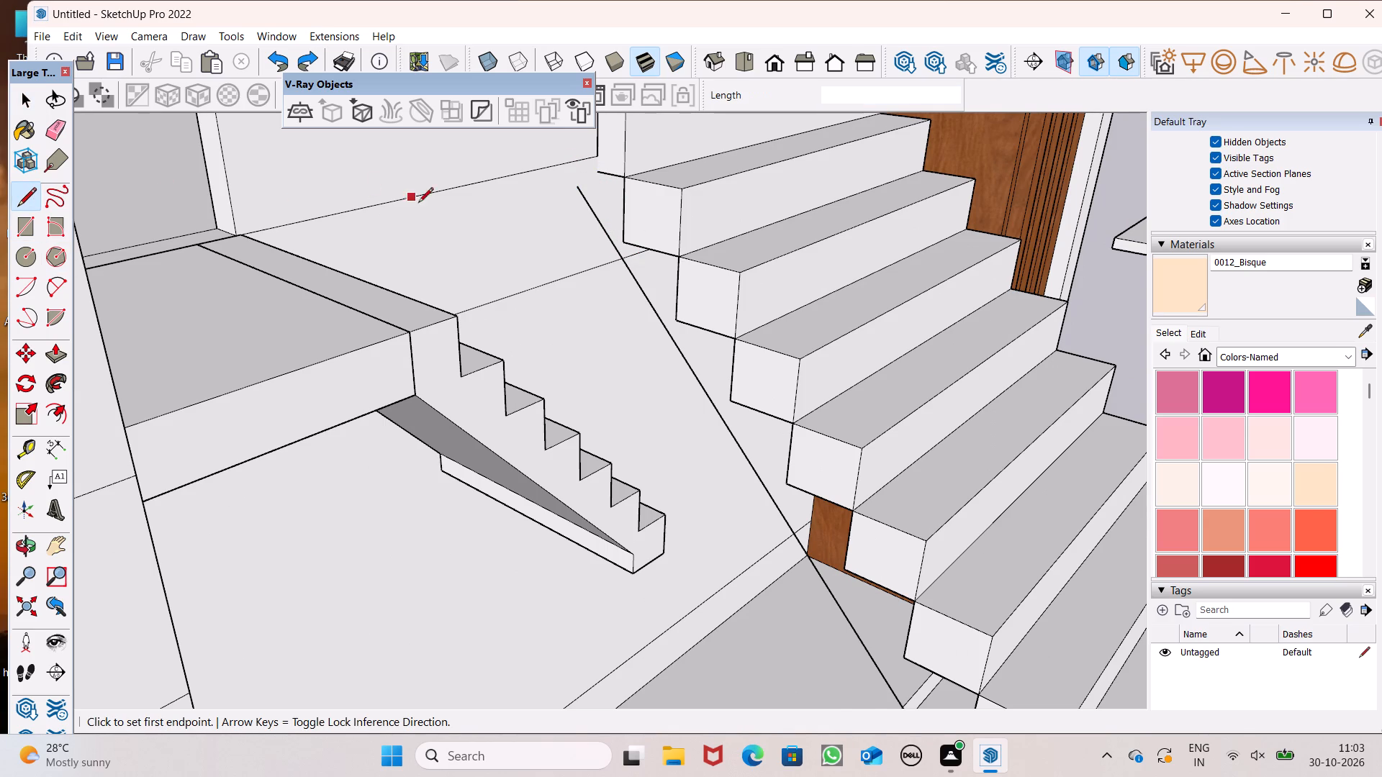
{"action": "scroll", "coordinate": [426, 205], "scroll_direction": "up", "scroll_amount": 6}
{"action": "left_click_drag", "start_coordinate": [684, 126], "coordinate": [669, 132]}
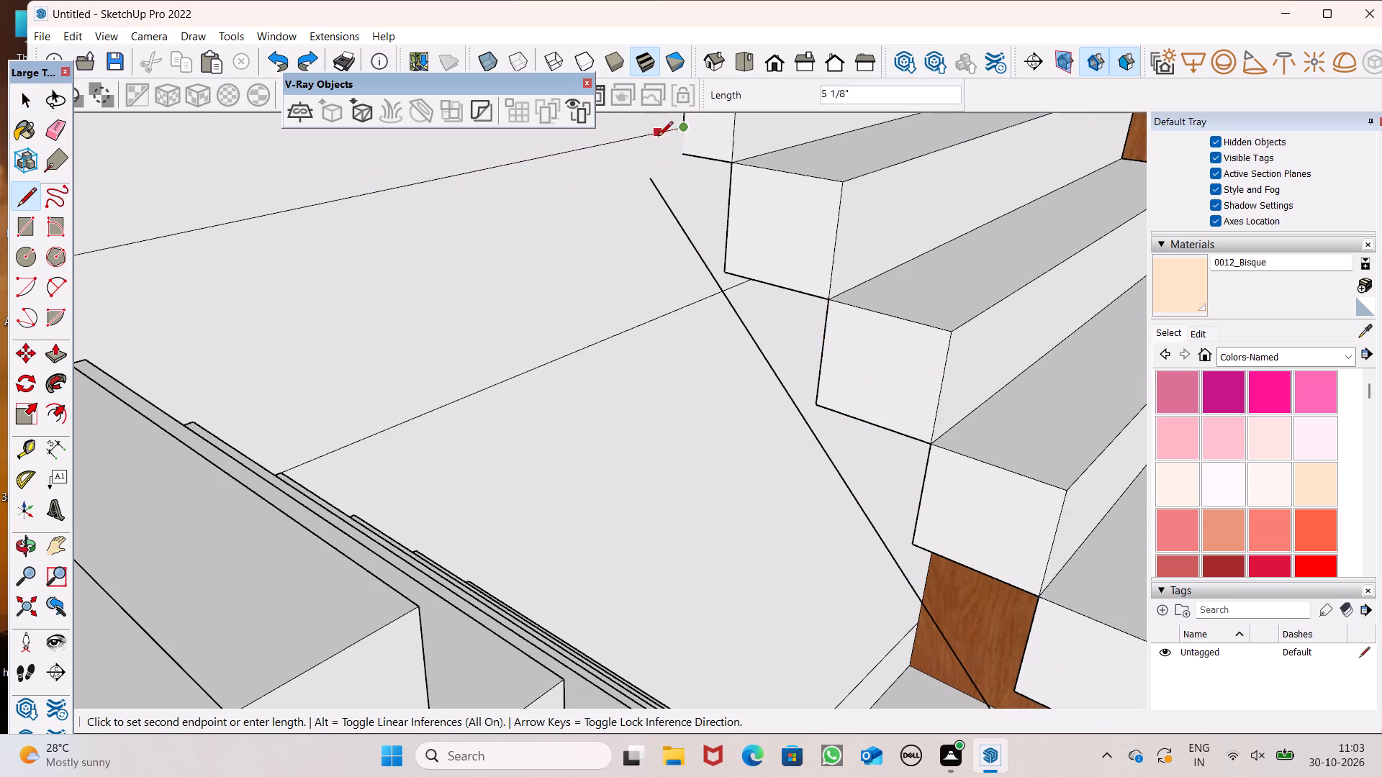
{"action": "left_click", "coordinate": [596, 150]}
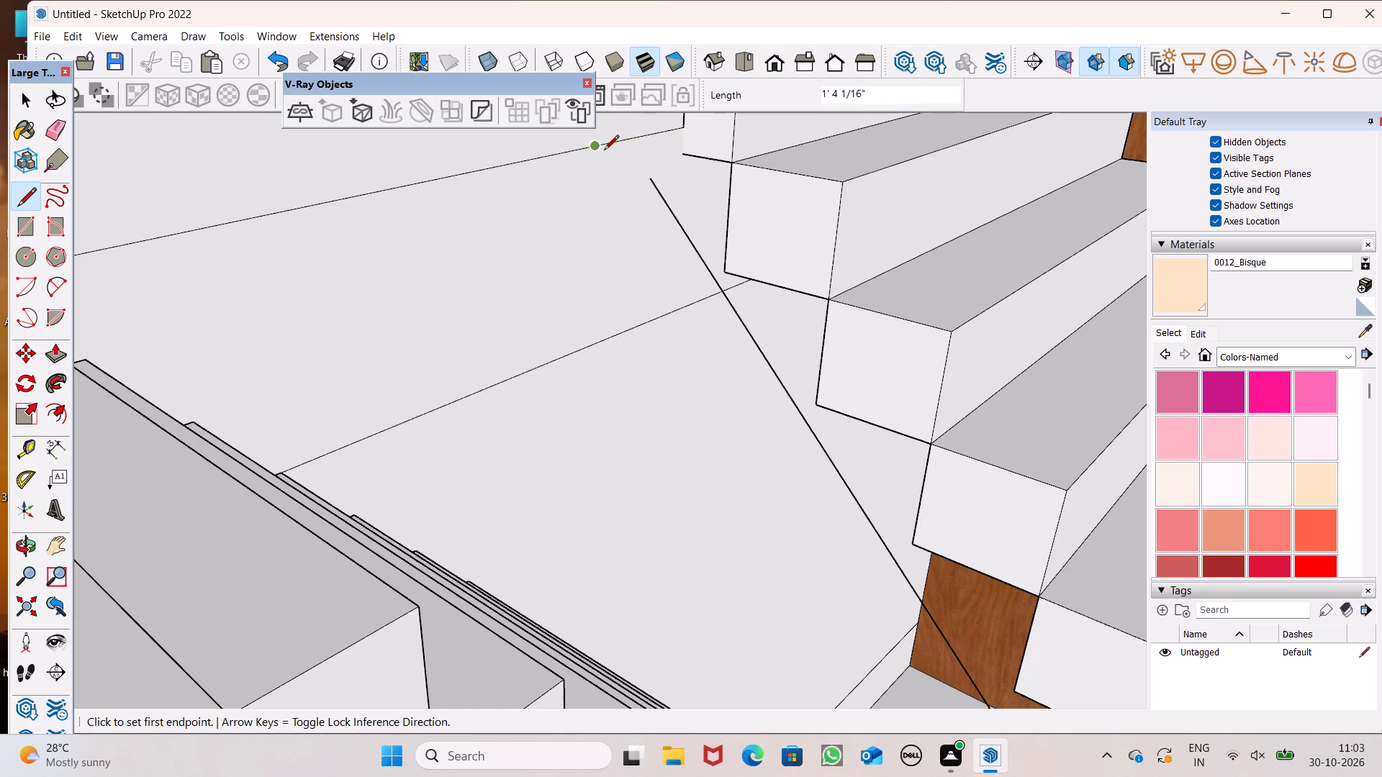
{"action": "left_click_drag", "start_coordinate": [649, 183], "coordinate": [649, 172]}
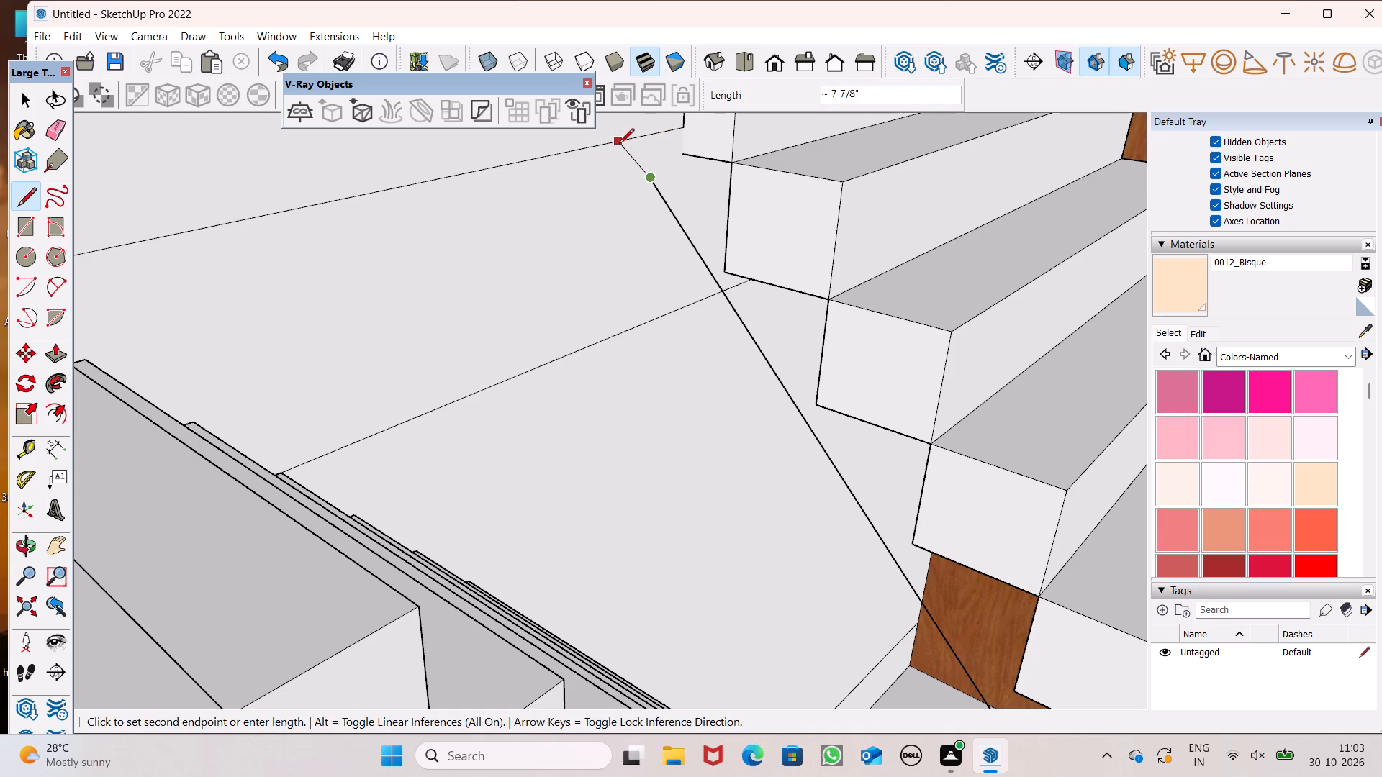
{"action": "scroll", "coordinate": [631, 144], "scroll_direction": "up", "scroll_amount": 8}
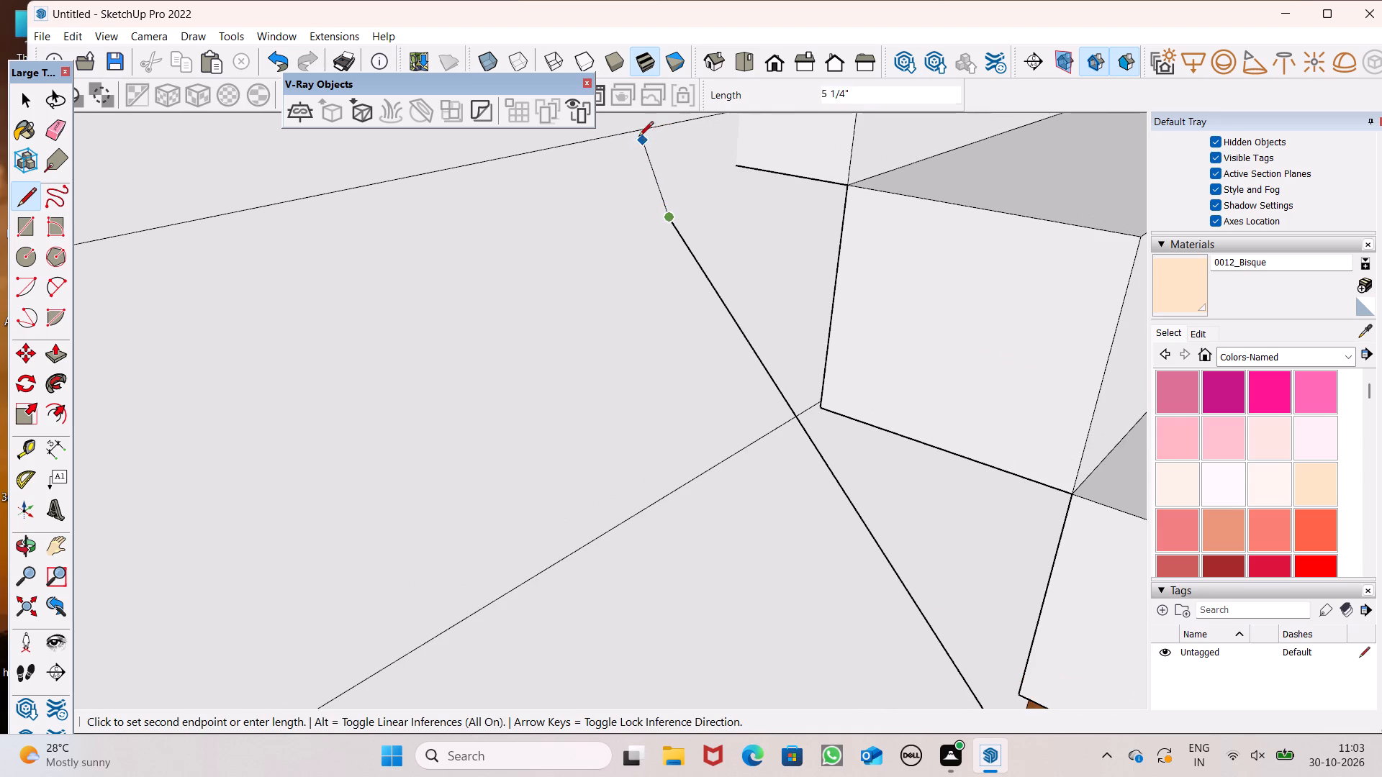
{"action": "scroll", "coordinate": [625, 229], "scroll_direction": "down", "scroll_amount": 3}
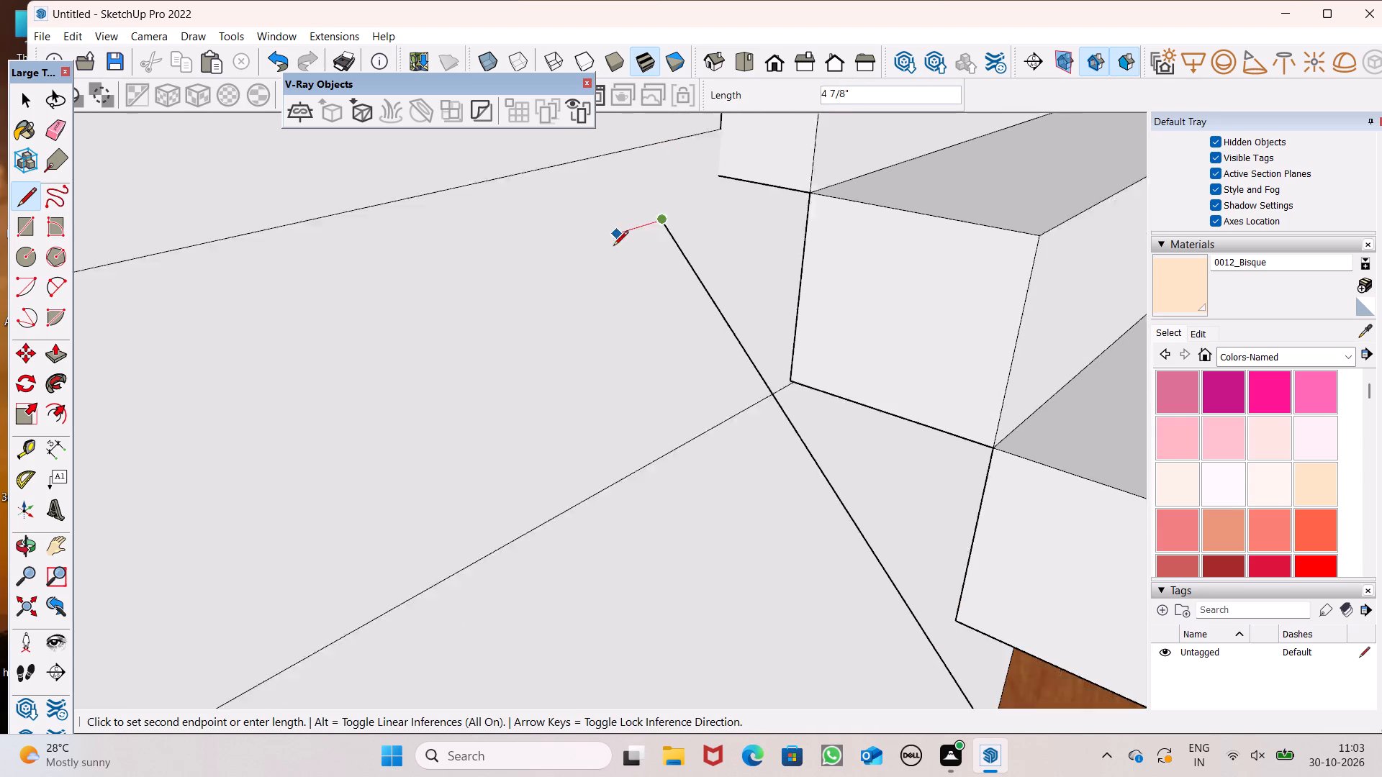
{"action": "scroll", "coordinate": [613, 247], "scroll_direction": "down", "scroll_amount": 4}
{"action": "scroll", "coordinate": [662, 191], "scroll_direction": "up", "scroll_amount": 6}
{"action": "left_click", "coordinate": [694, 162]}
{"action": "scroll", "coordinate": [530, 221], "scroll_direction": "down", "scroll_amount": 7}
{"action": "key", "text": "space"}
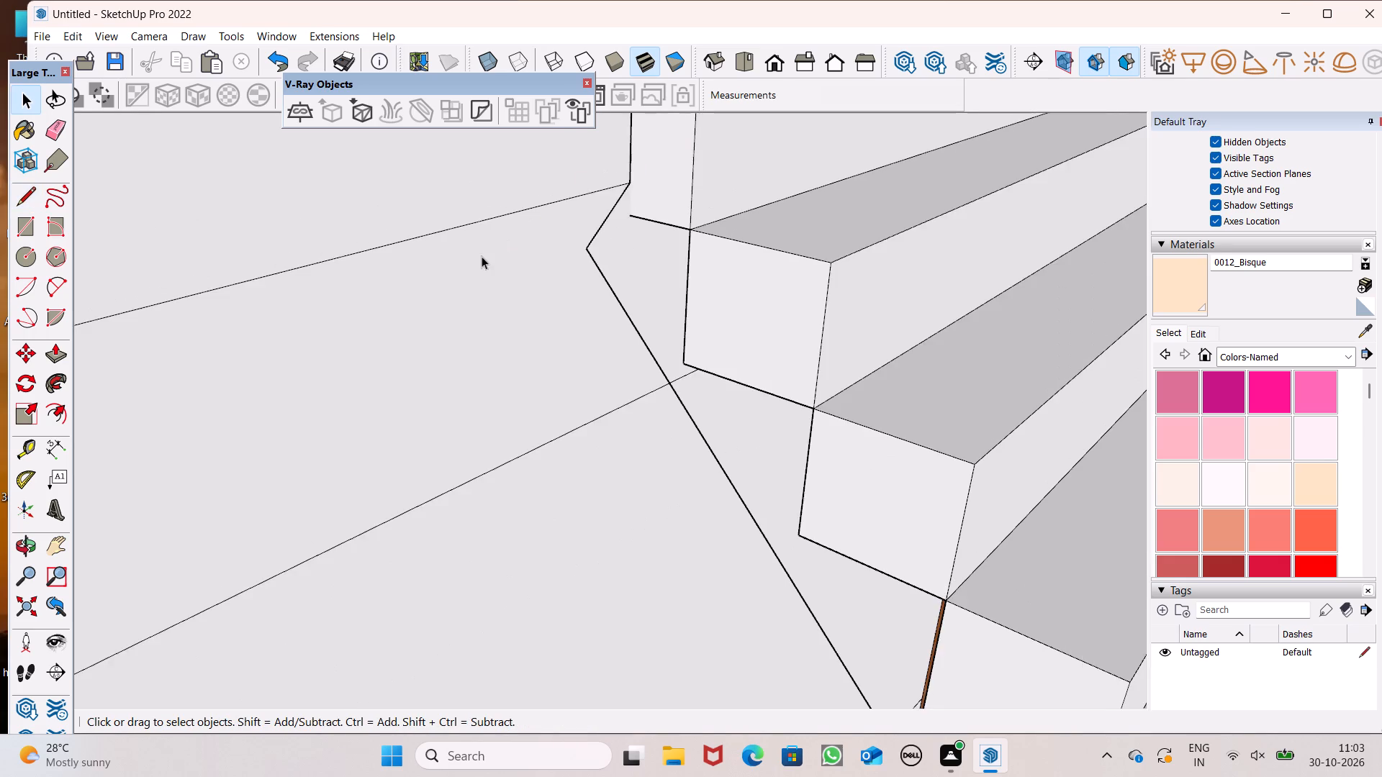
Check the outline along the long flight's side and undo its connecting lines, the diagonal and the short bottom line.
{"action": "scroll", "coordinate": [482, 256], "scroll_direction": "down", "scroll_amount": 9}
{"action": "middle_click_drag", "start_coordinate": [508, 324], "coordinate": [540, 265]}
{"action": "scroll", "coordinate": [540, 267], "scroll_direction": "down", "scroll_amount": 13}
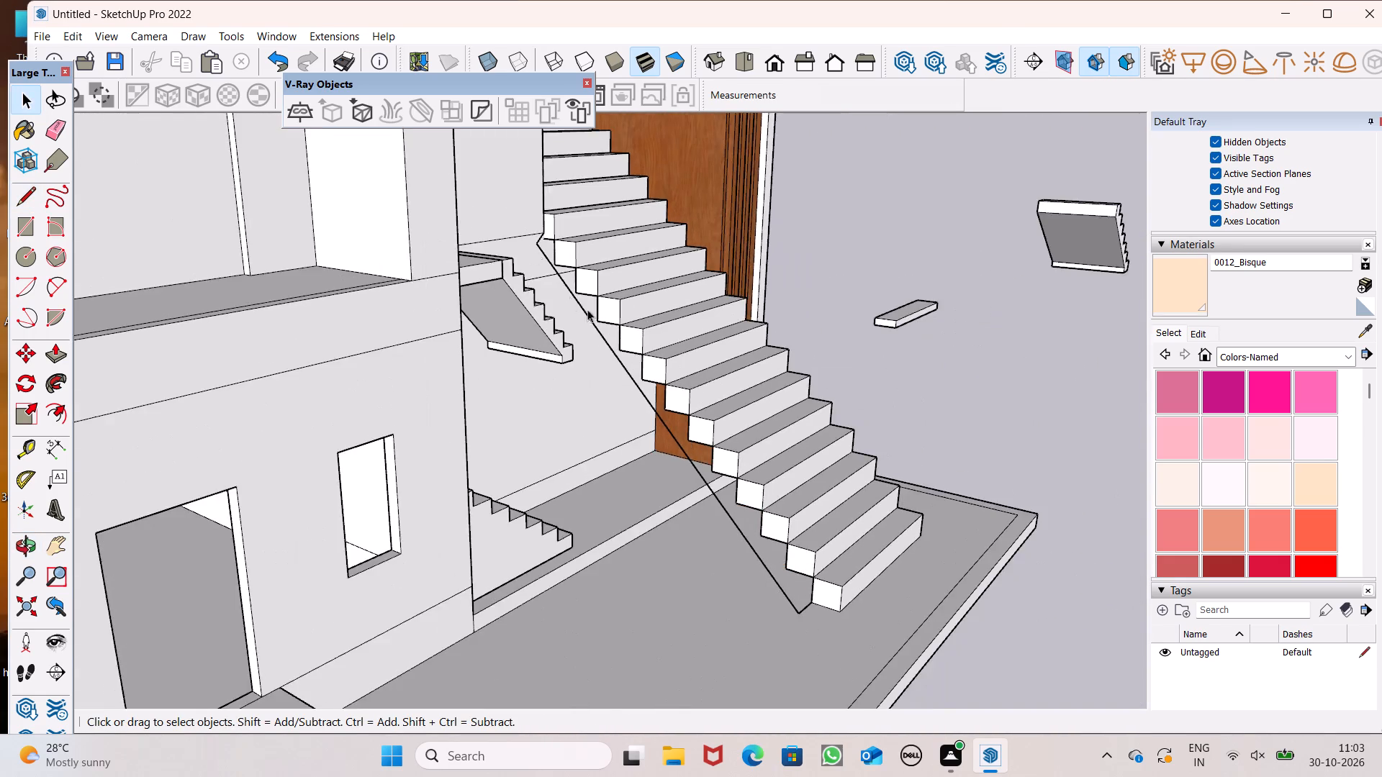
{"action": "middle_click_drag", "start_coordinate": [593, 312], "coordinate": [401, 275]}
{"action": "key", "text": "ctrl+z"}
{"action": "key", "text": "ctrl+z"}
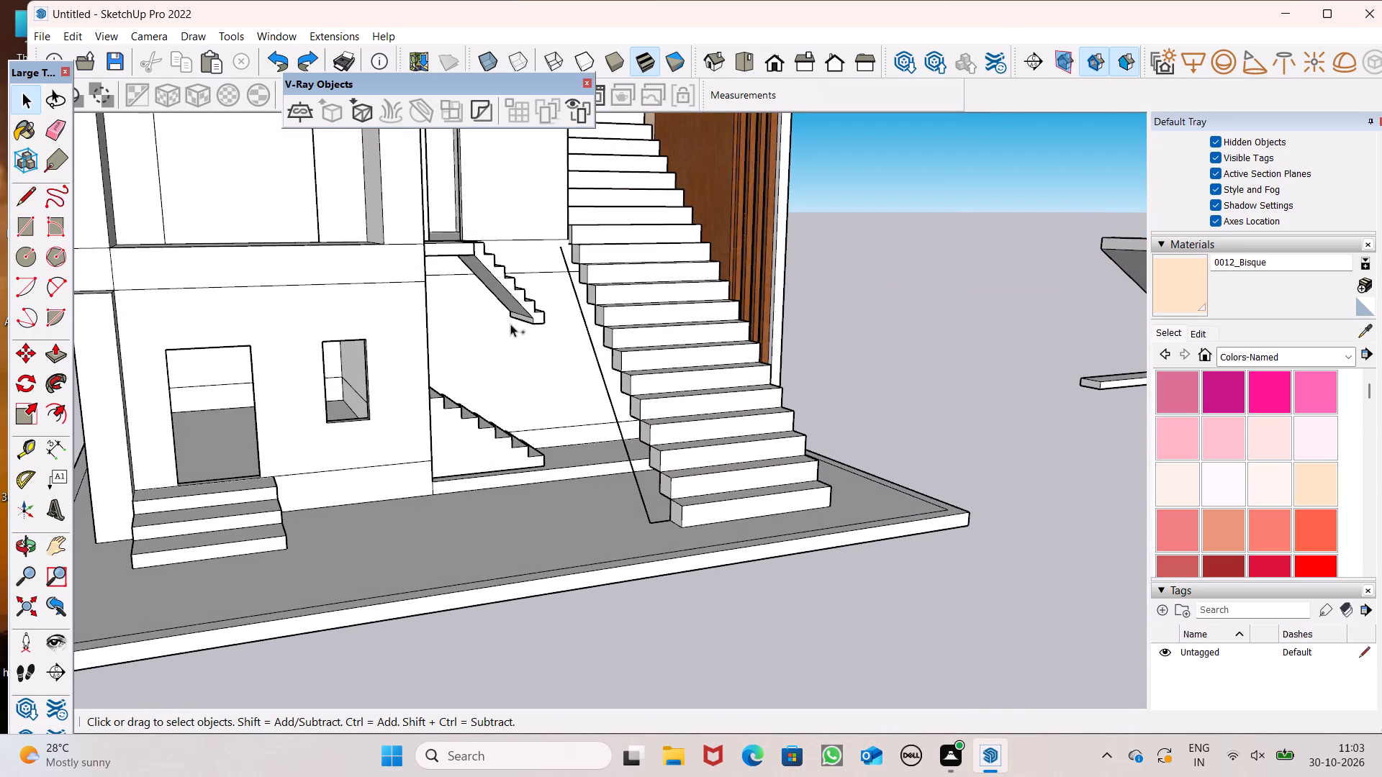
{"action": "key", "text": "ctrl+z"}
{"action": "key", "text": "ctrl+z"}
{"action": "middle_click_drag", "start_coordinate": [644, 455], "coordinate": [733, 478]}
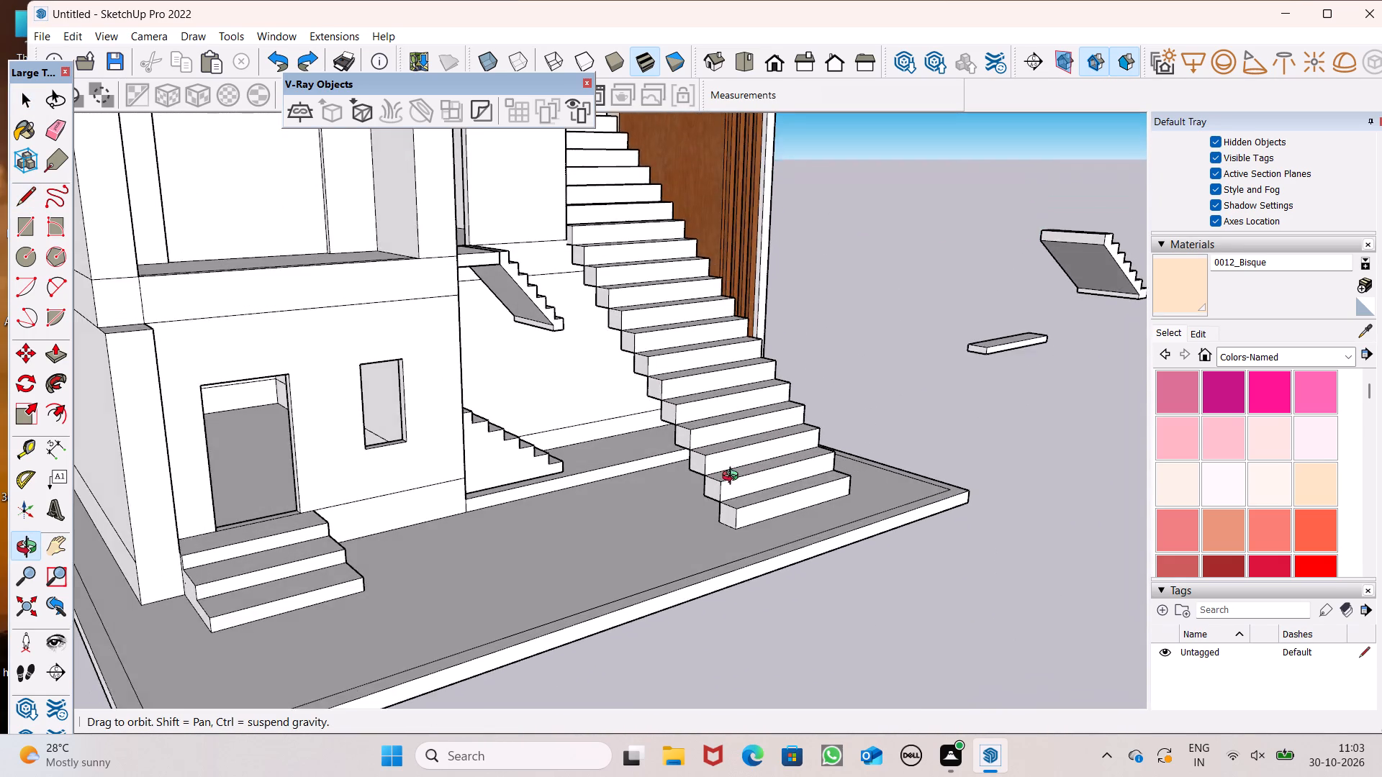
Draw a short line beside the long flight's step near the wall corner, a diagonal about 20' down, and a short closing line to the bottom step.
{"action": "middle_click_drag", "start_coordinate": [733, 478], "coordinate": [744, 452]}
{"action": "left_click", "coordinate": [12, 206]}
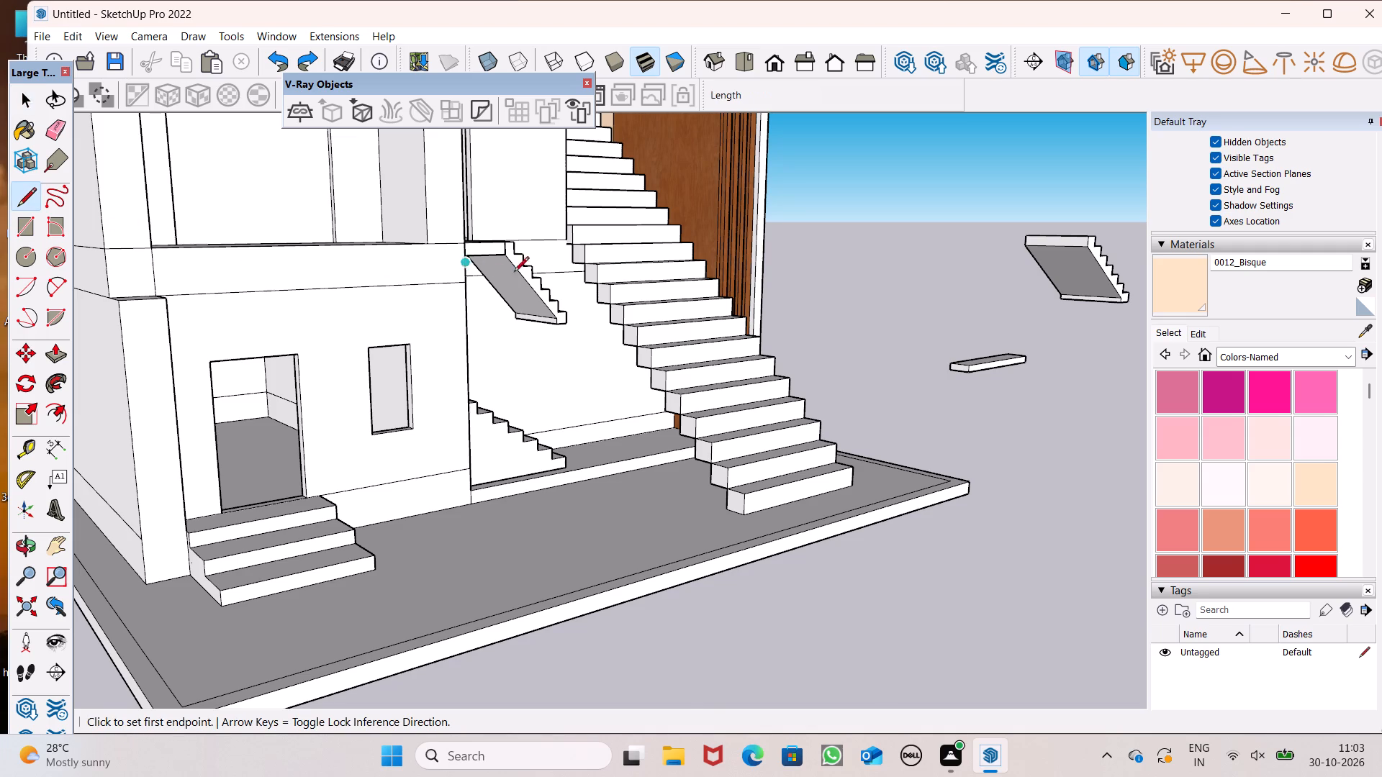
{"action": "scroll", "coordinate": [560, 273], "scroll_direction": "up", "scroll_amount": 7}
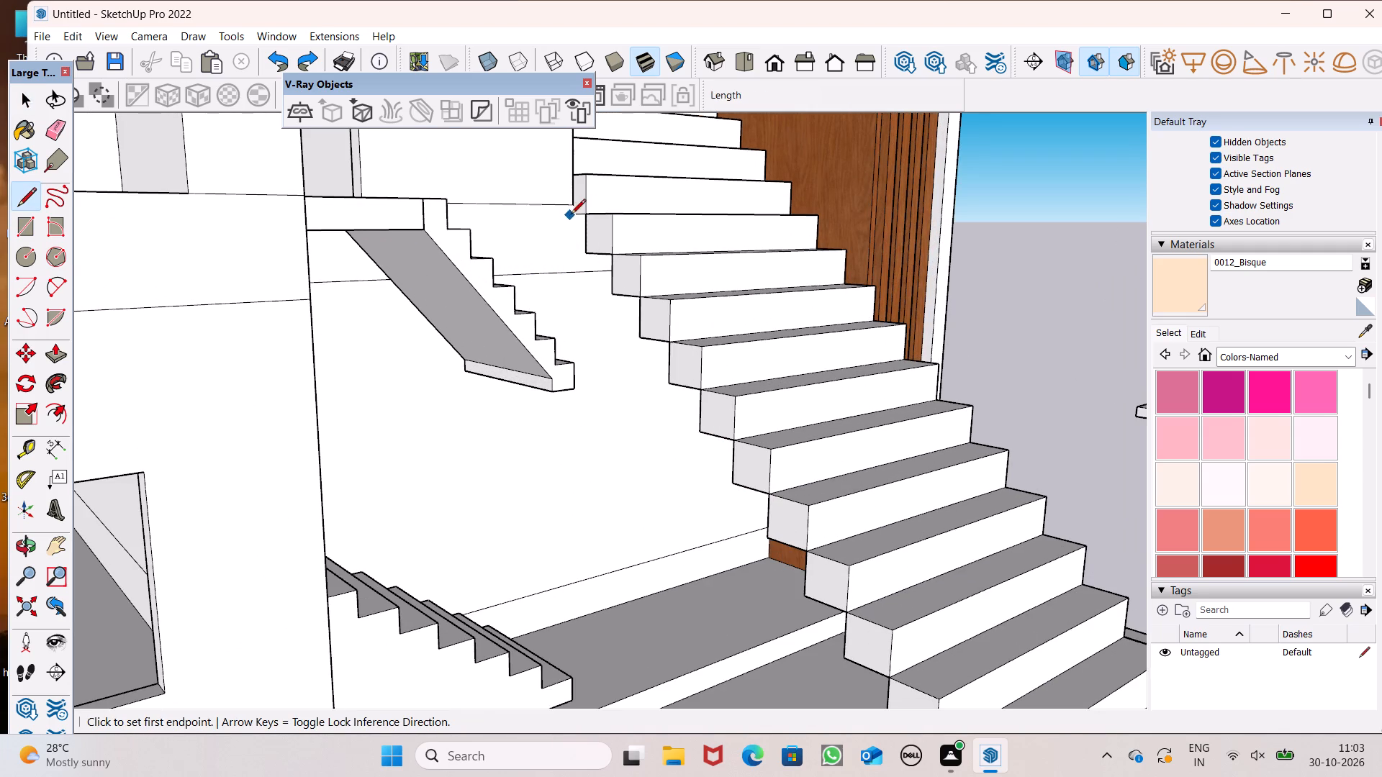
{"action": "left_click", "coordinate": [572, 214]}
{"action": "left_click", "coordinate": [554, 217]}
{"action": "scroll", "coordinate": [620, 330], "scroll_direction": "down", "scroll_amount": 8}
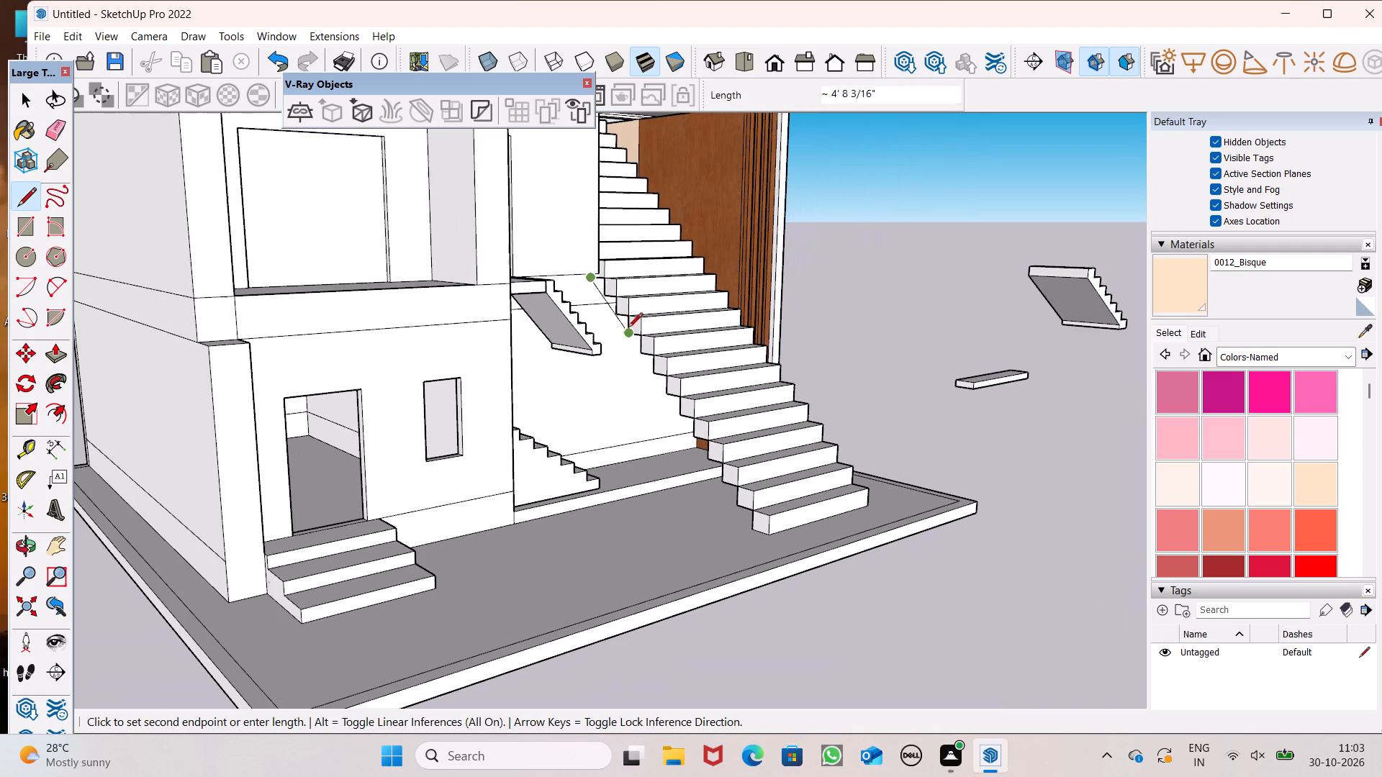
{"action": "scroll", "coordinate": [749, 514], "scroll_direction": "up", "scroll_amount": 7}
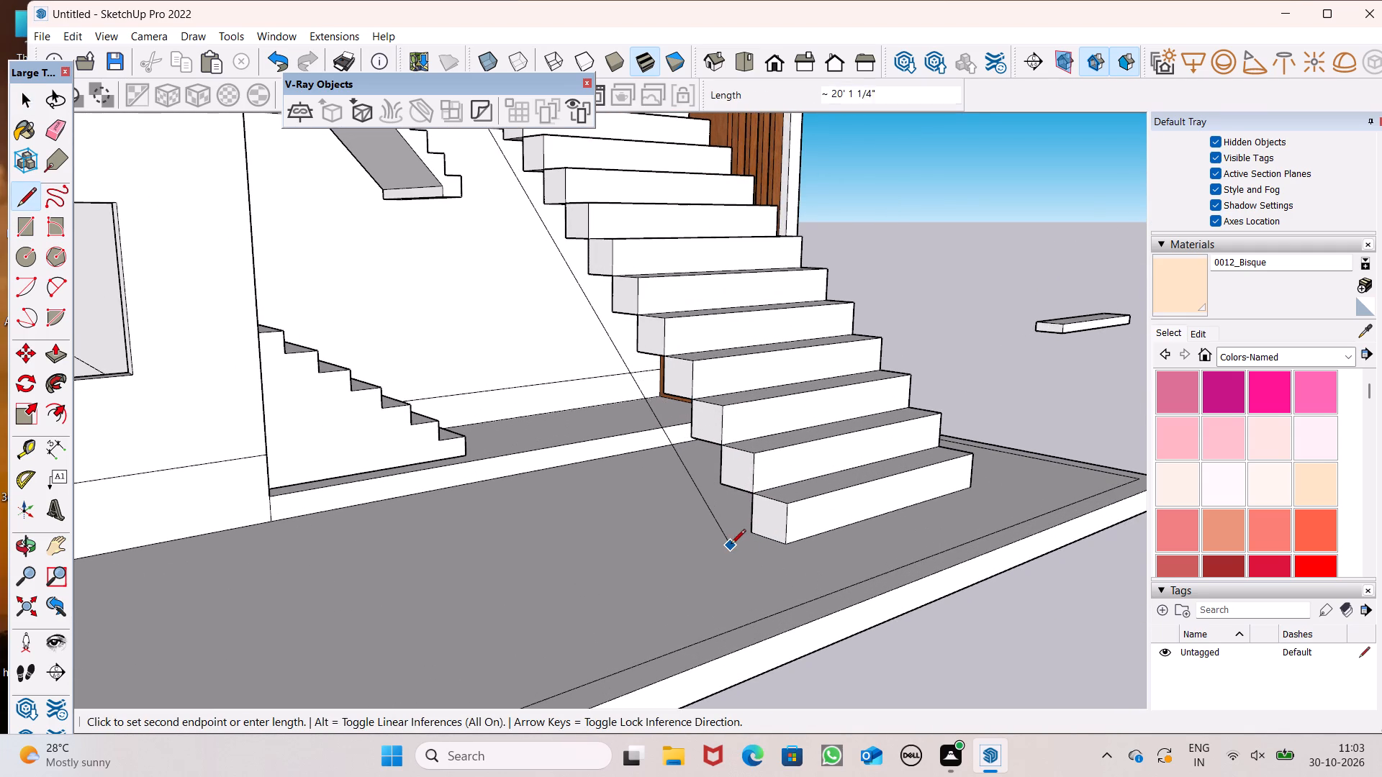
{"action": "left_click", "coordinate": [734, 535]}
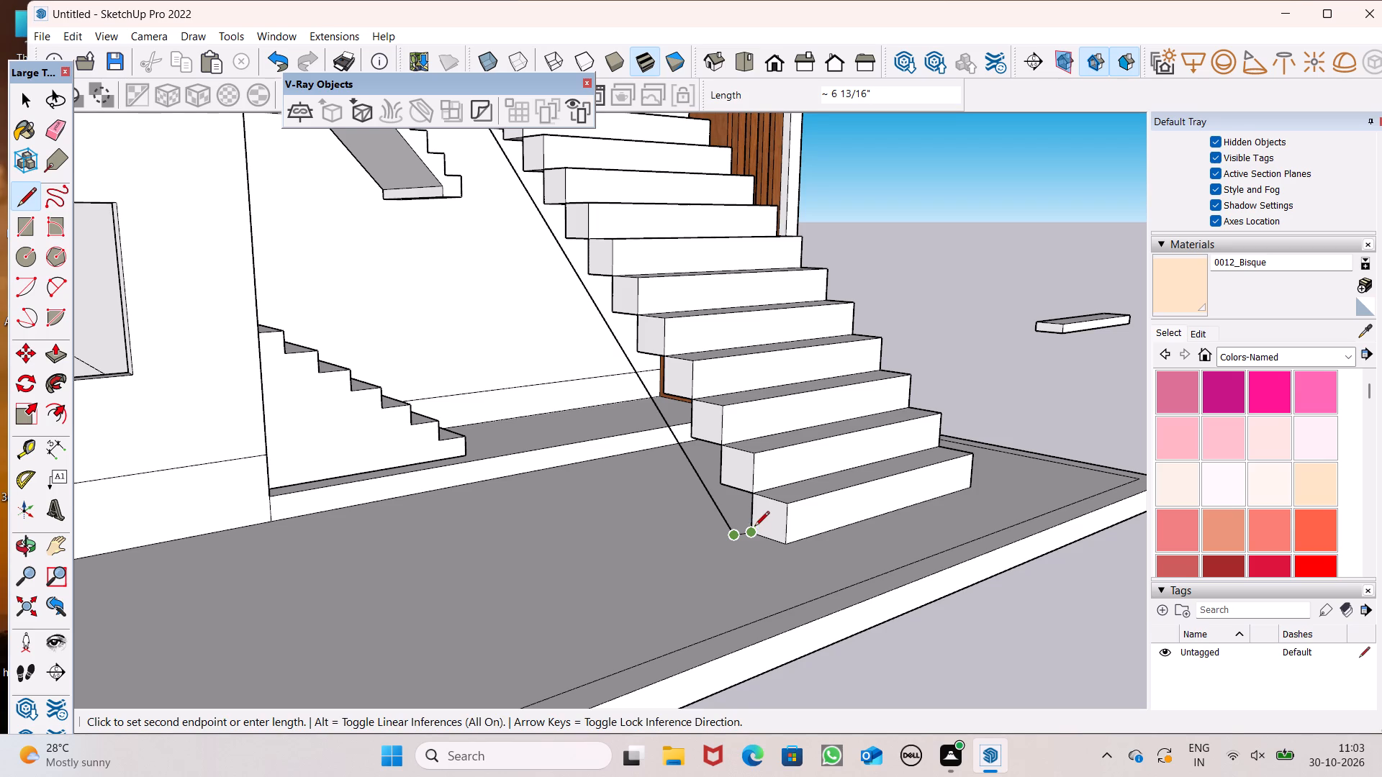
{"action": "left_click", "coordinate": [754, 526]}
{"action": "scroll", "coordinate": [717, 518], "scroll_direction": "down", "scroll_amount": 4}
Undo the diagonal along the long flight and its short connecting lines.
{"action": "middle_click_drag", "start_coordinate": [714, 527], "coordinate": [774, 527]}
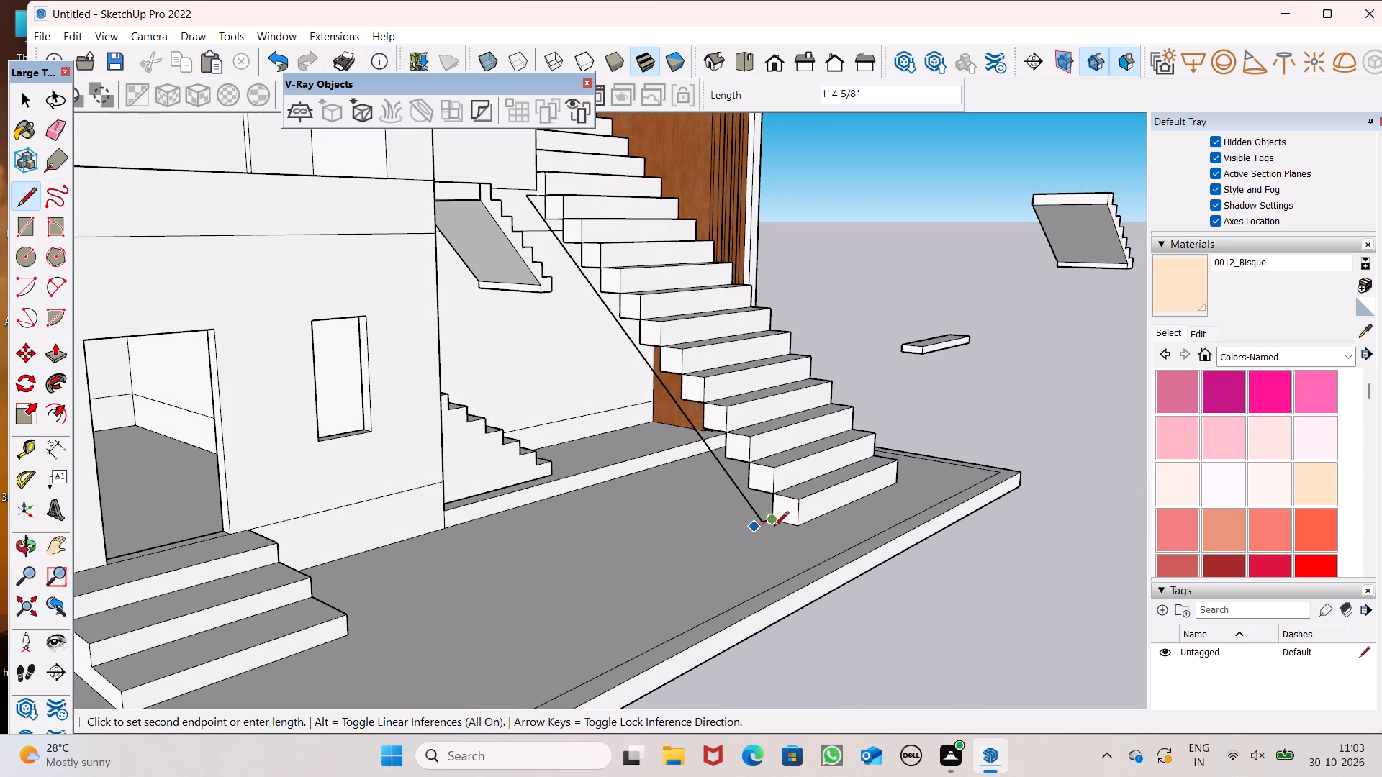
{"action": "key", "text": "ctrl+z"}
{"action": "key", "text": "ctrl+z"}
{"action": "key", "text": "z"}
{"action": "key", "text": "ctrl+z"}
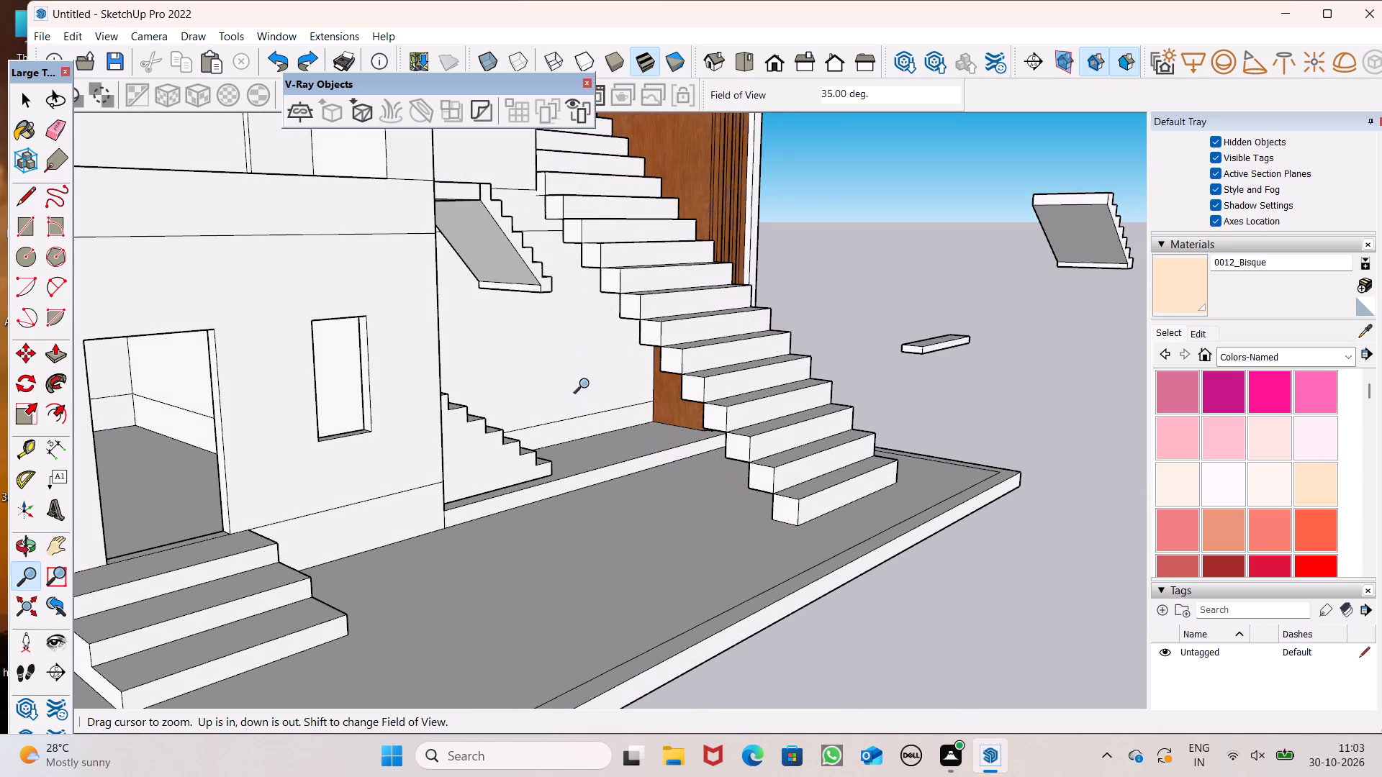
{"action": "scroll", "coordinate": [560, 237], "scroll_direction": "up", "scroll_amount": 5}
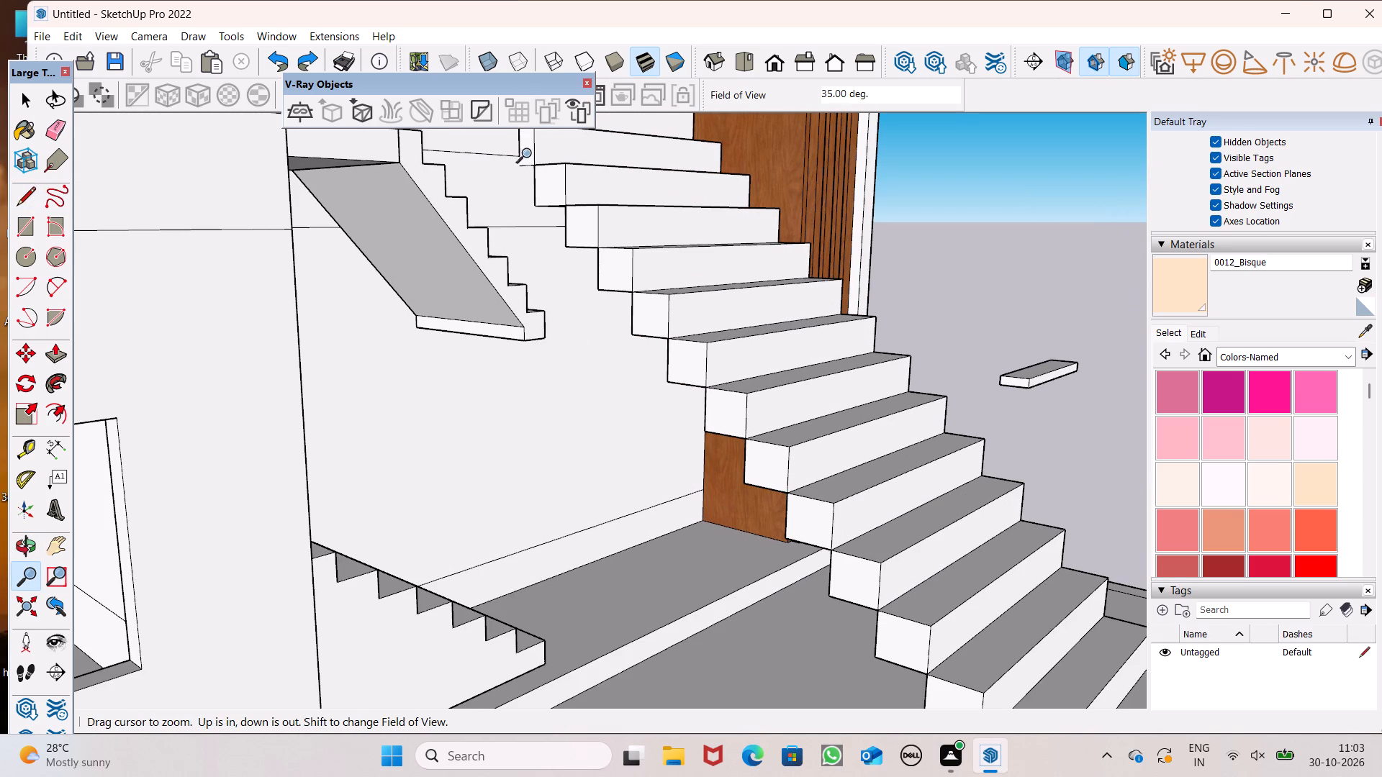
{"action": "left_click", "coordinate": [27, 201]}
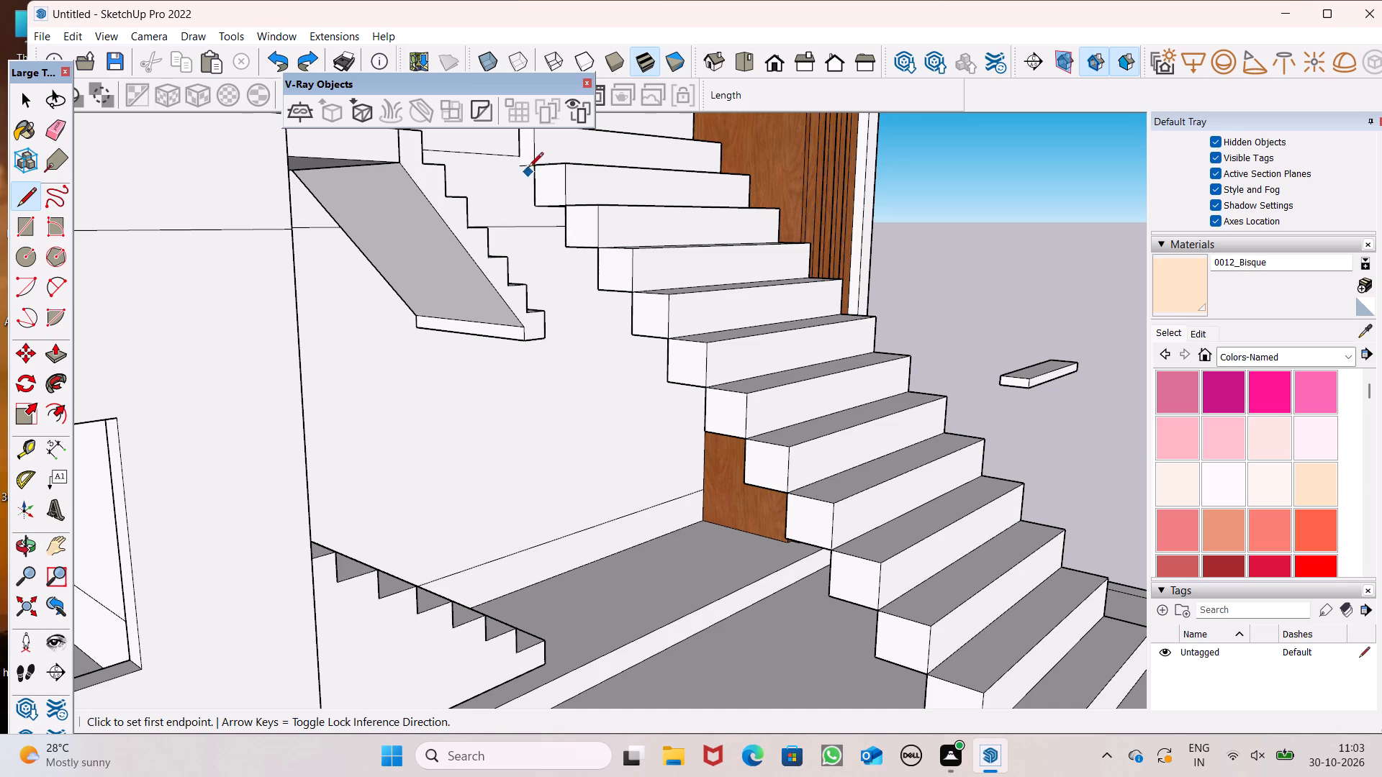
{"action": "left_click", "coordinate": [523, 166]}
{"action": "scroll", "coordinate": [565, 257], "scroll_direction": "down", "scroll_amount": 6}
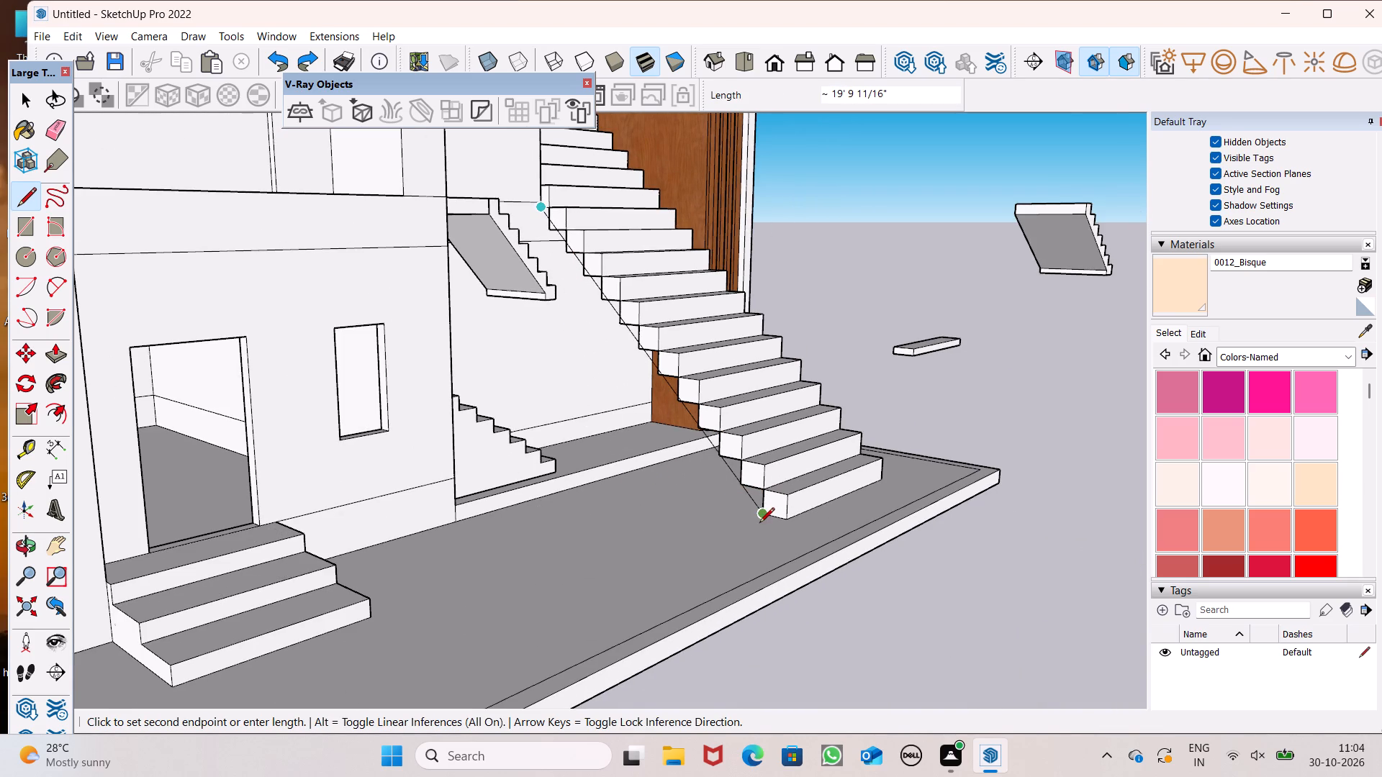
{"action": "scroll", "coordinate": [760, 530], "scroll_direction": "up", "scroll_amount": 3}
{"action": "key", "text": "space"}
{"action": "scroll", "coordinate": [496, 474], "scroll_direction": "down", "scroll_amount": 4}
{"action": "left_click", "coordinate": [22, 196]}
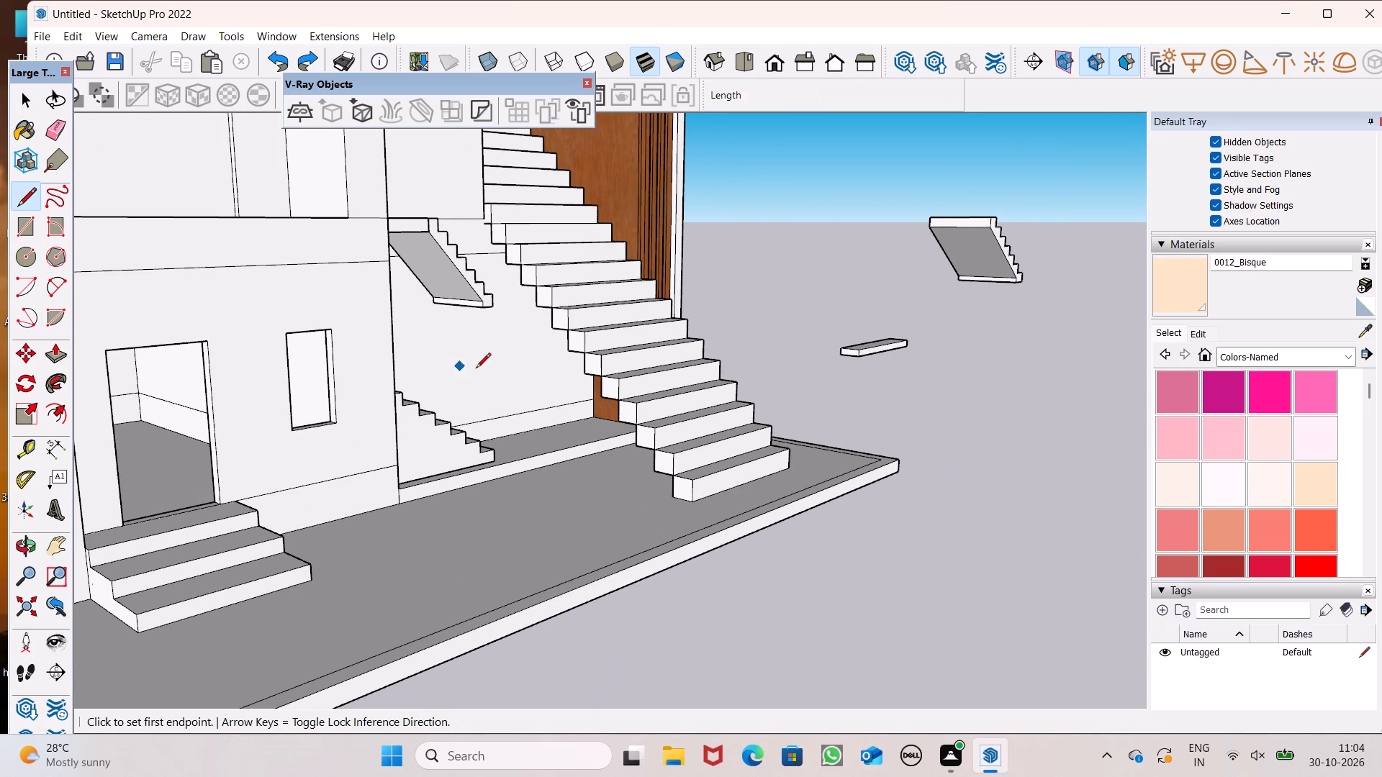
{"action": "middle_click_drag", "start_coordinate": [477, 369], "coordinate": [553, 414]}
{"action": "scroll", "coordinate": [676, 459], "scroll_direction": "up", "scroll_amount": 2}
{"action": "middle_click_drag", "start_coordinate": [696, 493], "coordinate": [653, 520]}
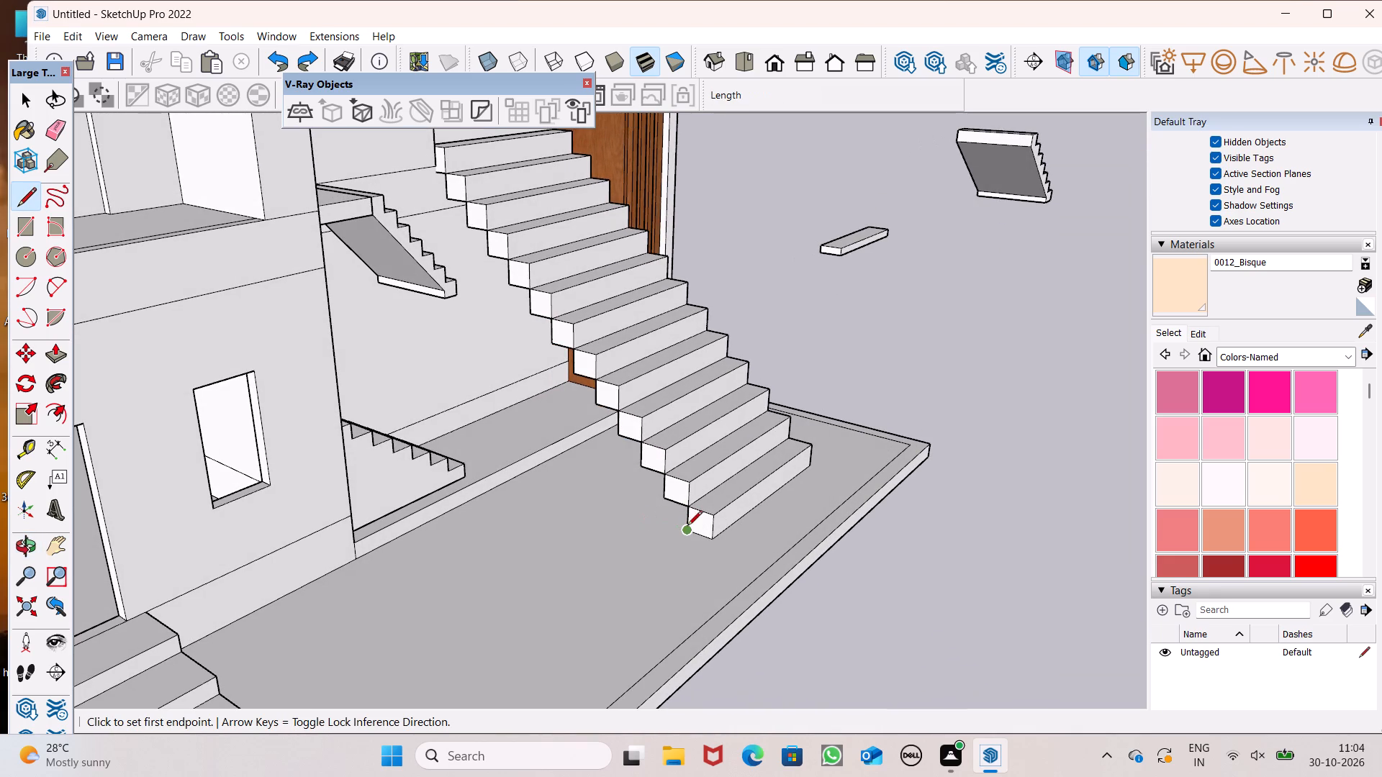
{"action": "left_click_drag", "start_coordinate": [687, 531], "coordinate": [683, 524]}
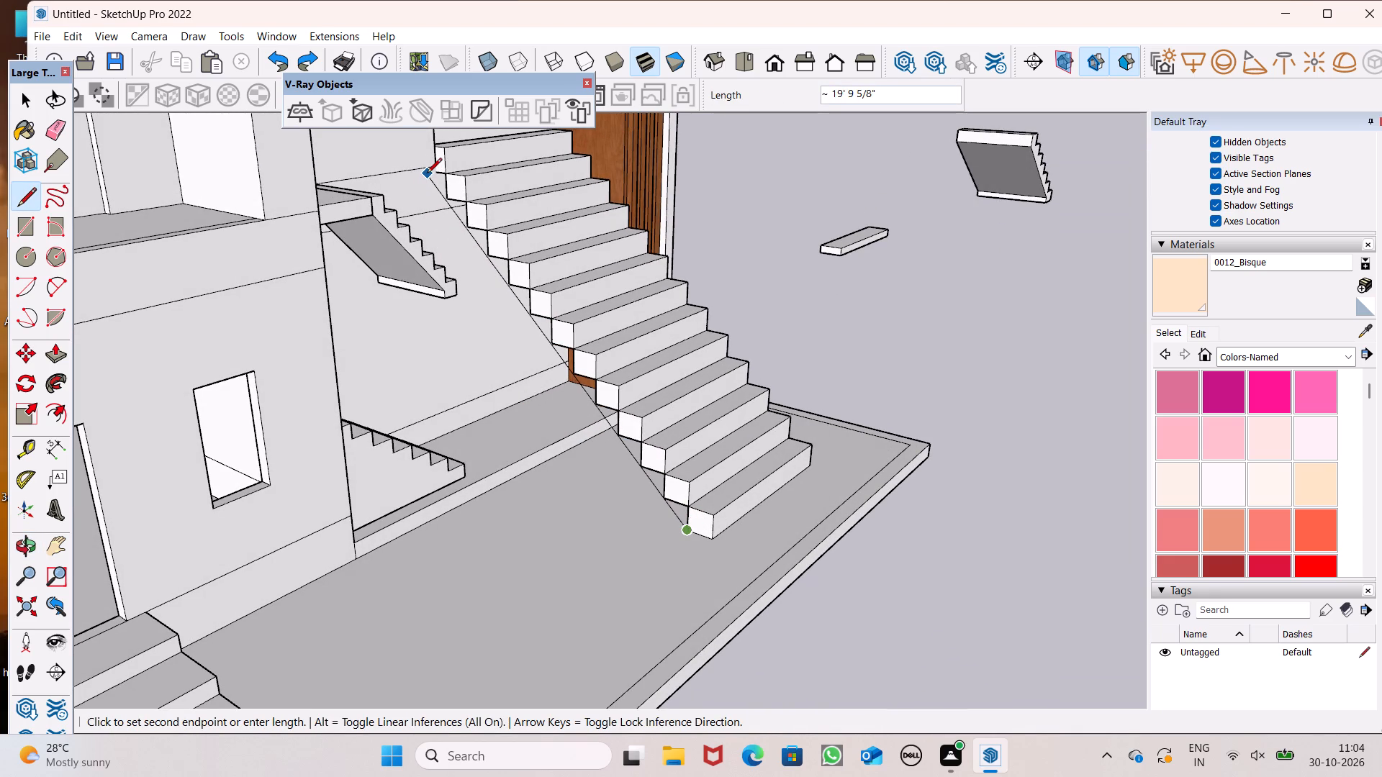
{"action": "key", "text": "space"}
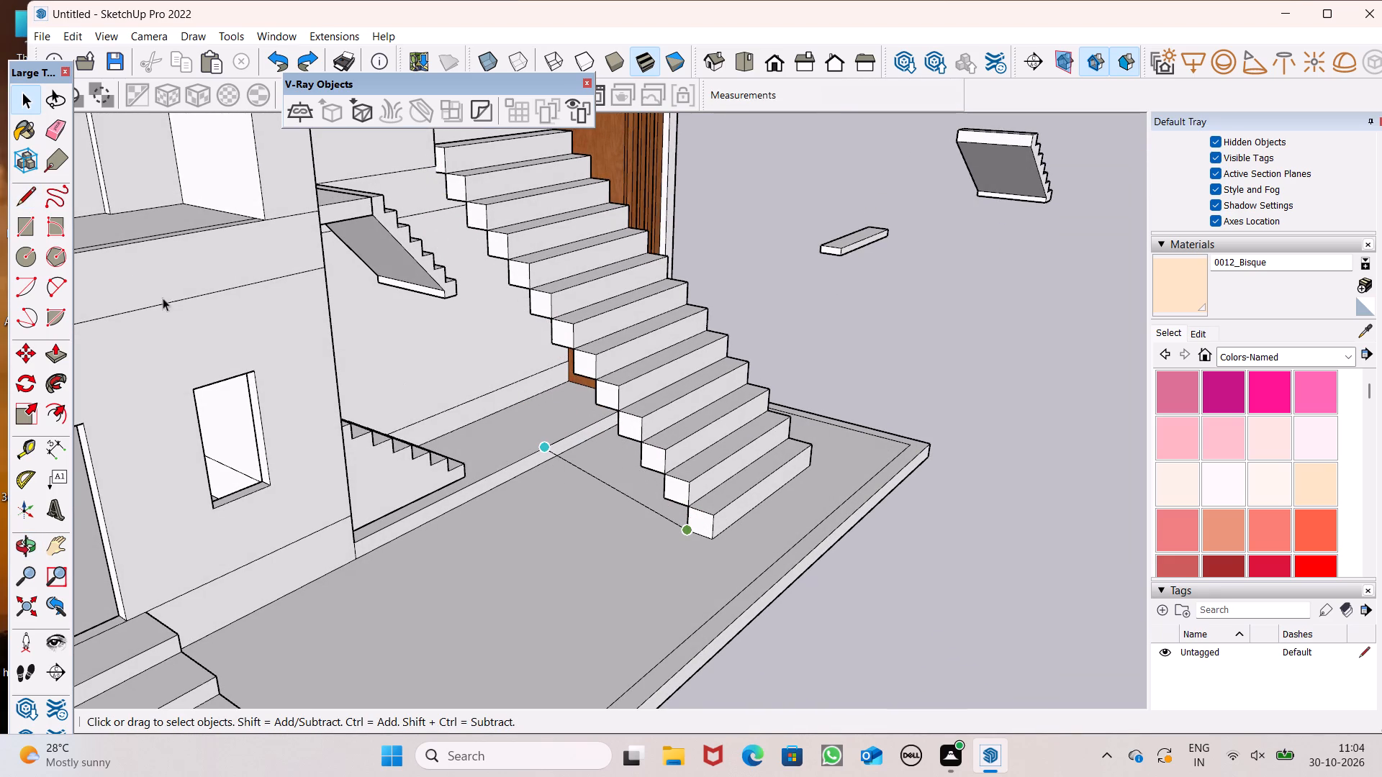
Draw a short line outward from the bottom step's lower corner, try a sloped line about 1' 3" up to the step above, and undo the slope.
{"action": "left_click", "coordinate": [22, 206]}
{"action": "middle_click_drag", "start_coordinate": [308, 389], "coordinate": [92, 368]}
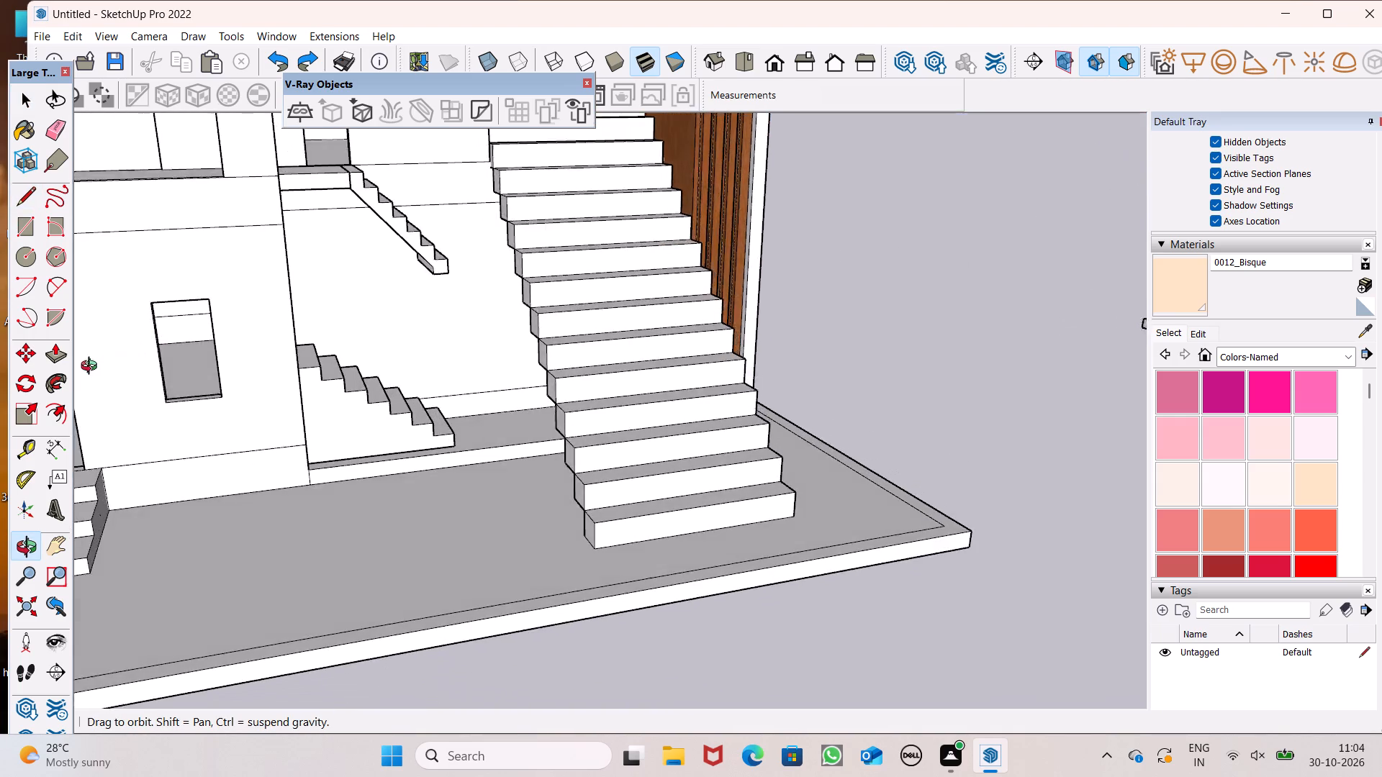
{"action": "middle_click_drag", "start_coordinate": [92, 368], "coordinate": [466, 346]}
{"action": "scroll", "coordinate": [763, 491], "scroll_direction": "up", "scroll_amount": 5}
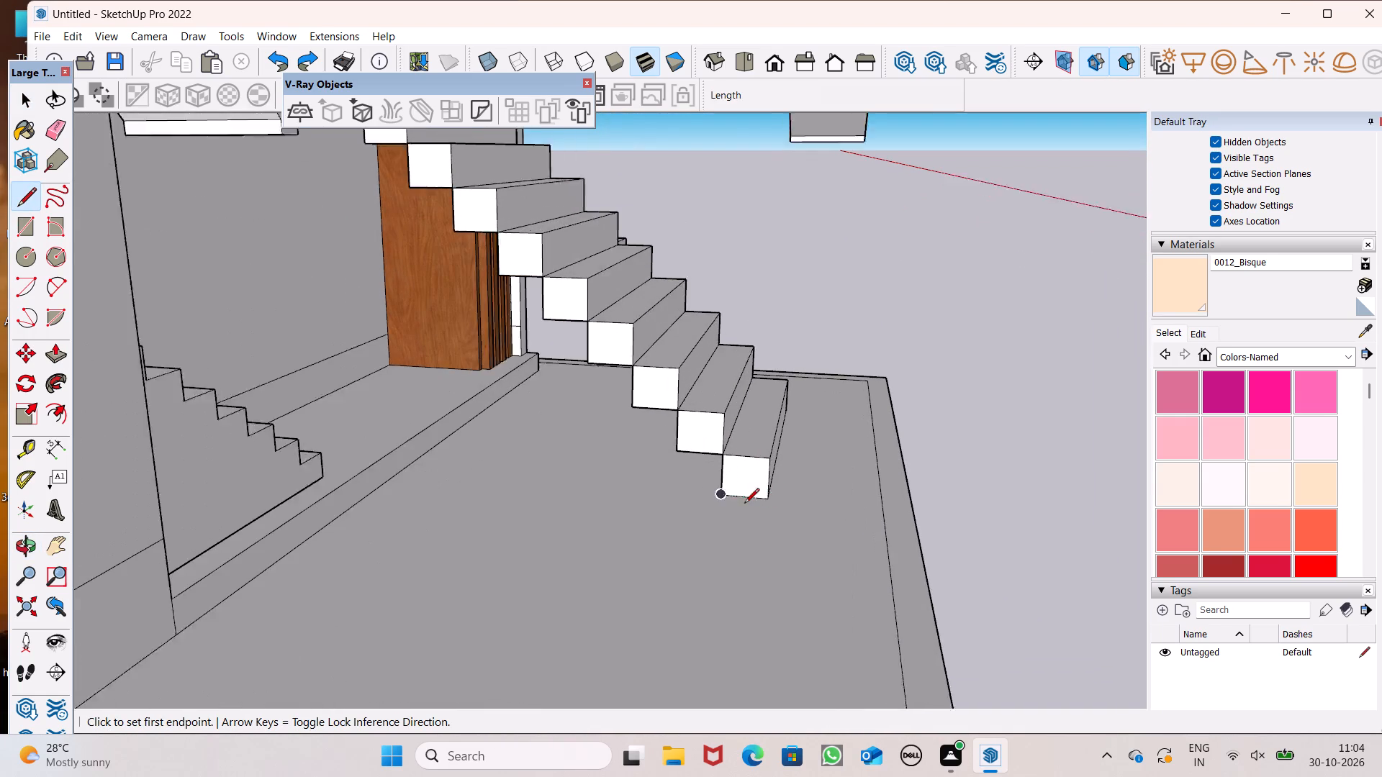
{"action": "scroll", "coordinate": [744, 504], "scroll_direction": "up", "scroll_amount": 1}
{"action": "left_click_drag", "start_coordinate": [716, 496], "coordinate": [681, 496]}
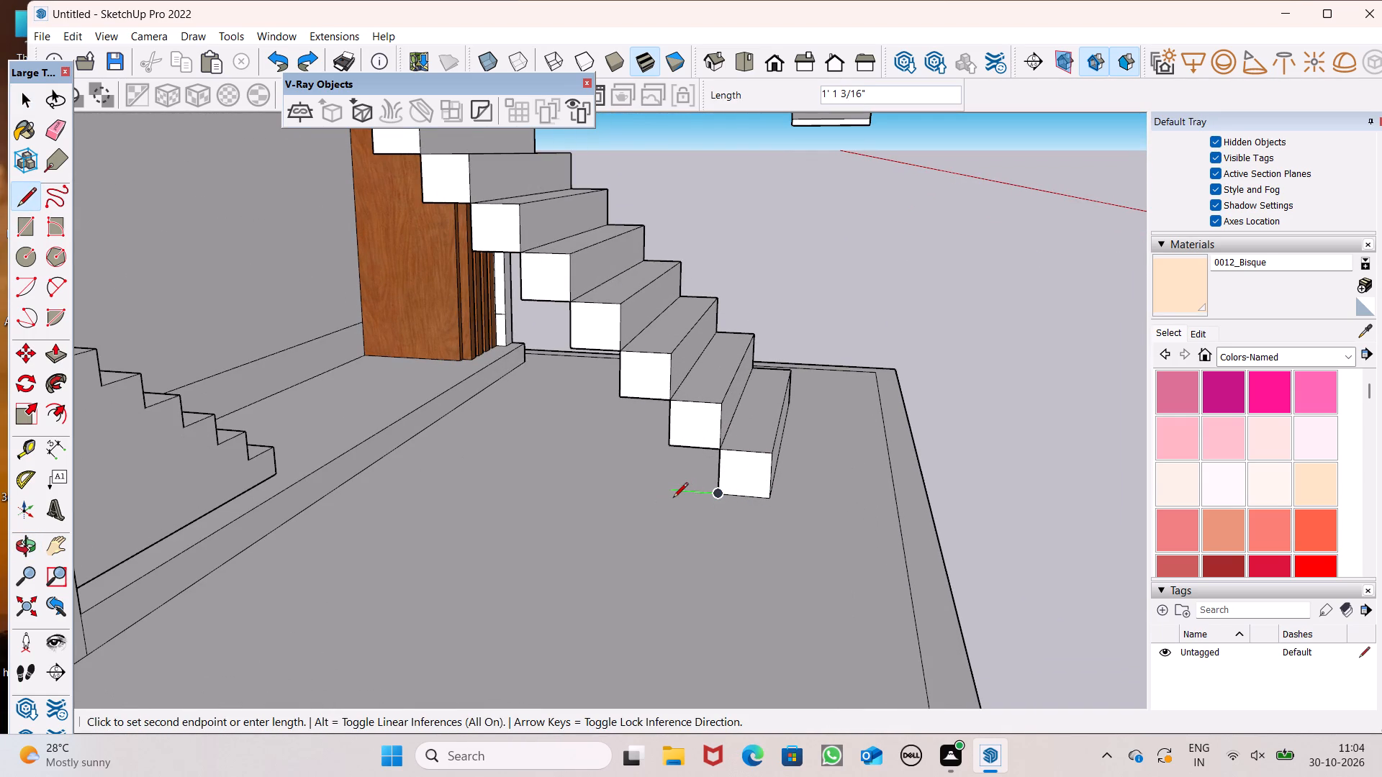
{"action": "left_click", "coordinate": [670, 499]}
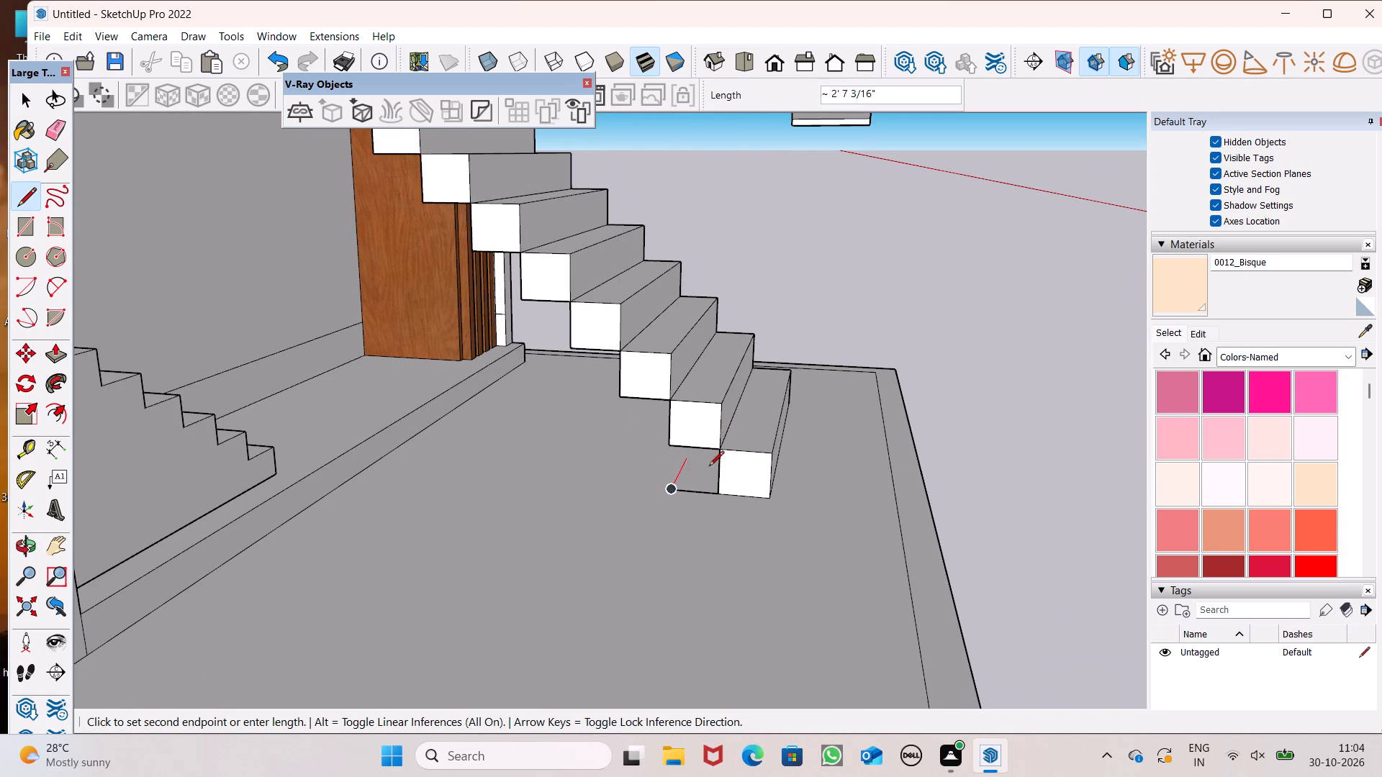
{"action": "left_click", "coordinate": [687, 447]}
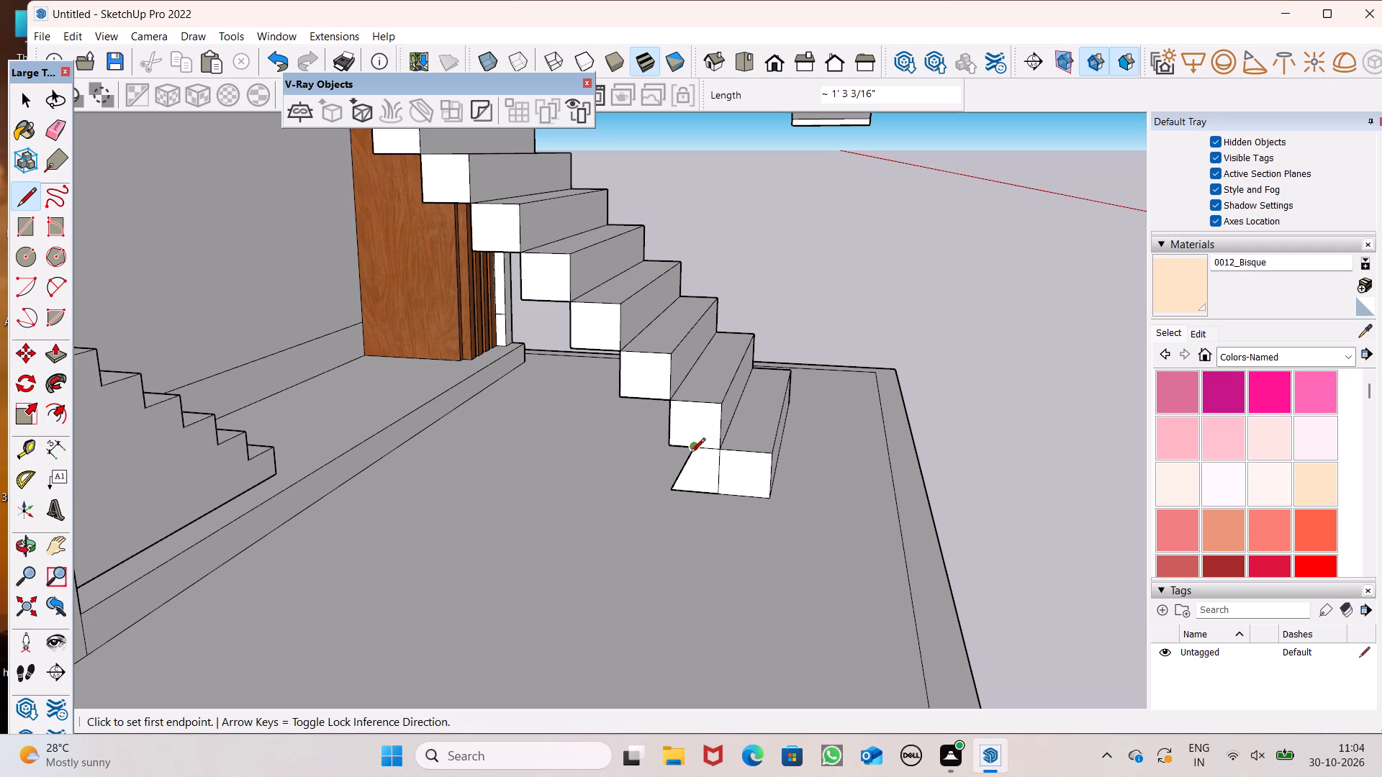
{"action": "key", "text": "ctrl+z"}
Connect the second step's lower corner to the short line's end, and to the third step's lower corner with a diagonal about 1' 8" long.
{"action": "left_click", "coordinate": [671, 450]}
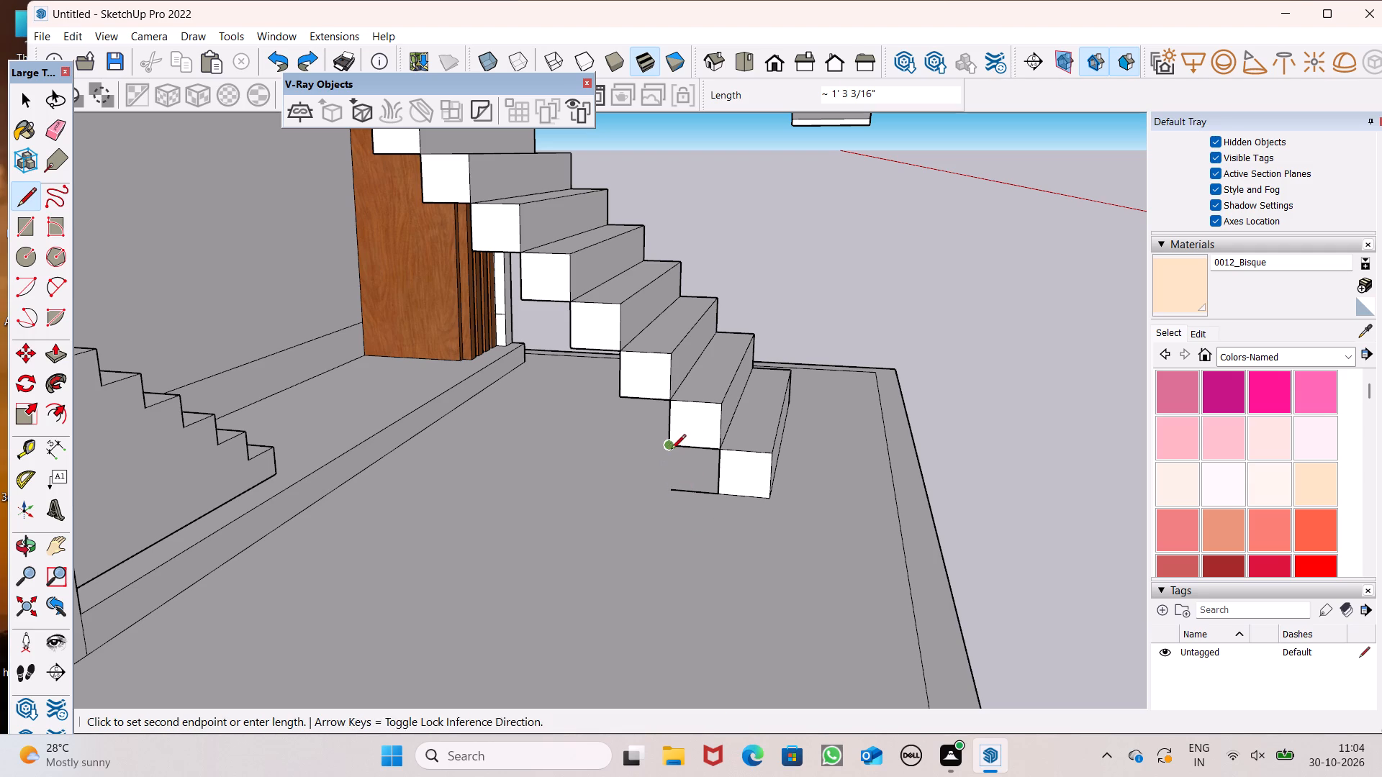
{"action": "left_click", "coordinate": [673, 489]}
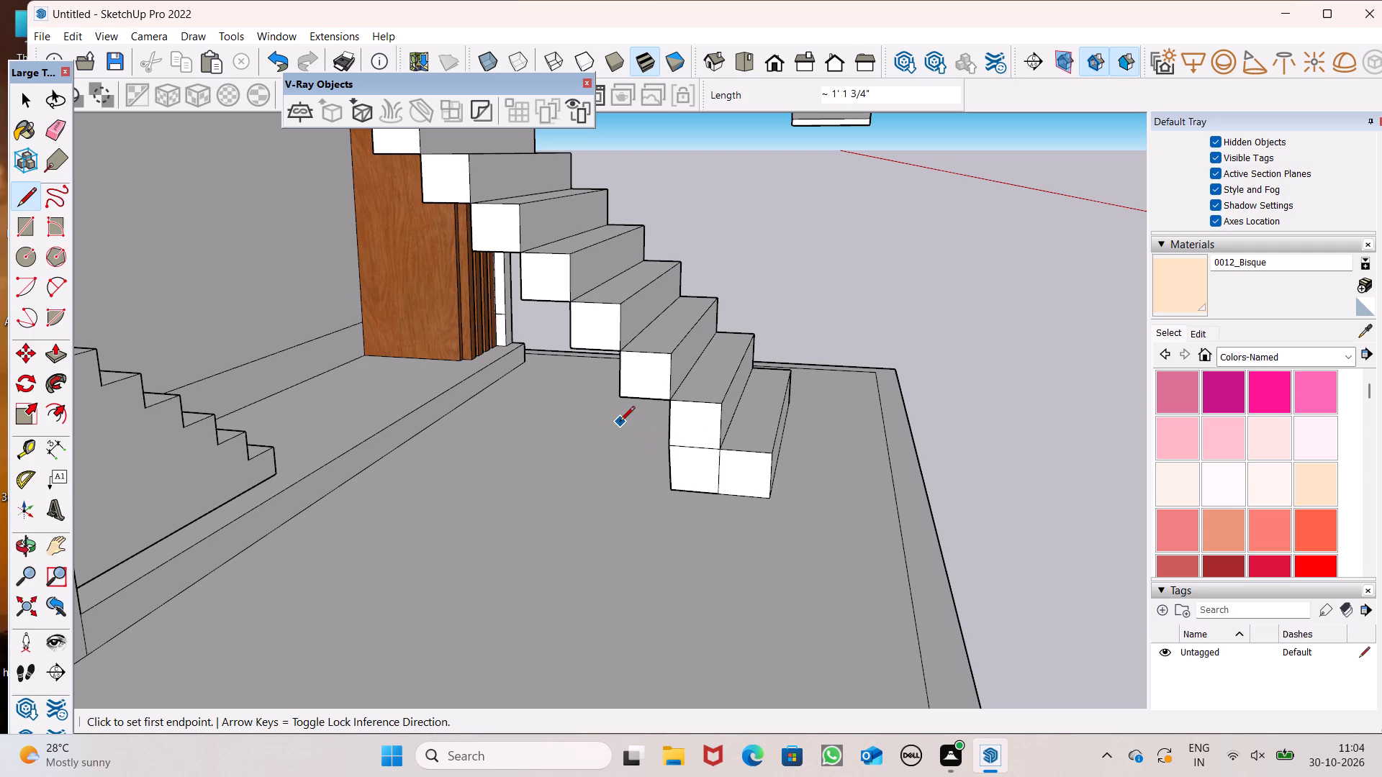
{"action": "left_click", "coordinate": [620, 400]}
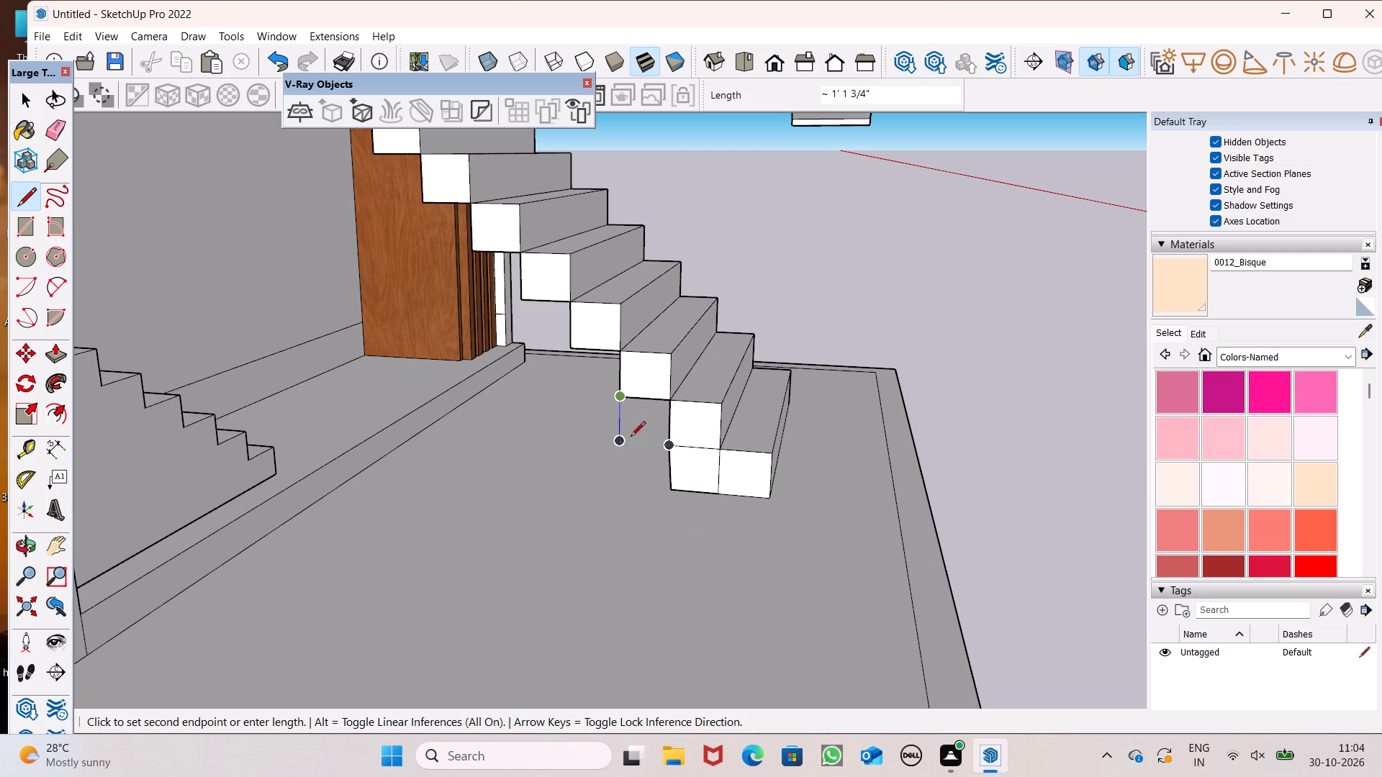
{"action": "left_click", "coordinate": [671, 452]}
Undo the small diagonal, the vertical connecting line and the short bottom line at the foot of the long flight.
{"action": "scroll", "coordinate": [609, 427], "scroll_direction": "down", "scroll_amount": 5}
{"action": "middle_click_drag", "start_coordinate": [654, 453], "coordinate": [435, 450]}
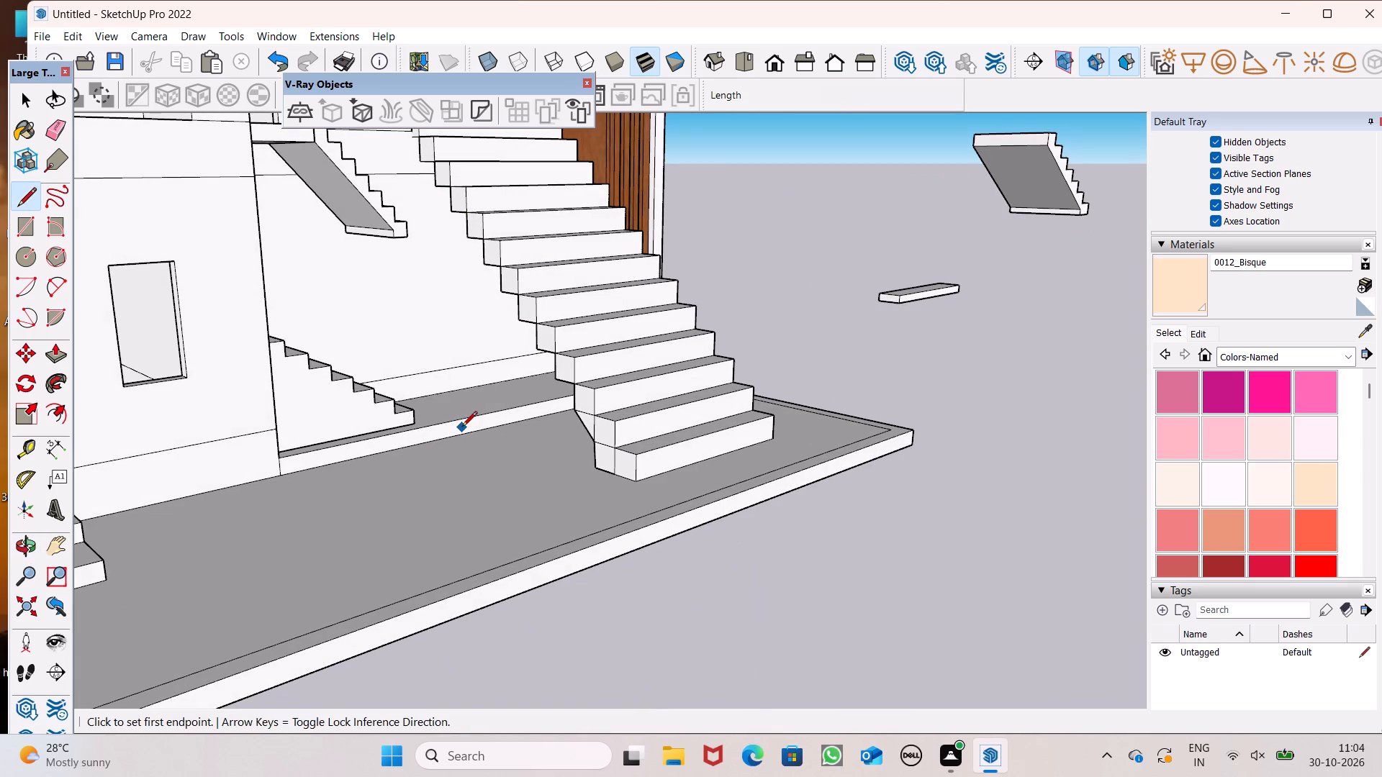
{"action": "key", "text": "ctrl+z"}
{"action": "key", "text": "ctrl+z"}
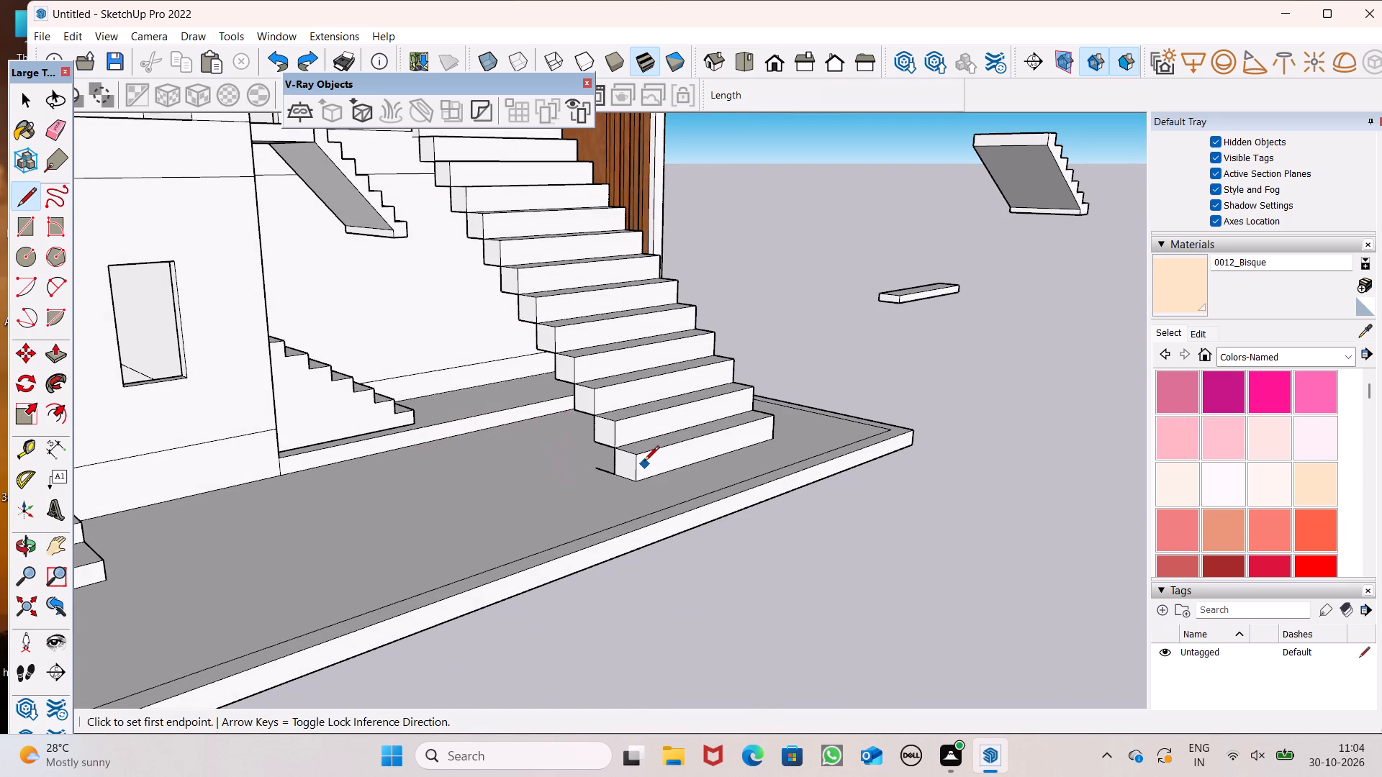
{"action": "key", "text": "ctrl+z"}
Draw a line about 4" long along the wall's horizontal edge from the wall corner beside the long flight.
{"action": "scroll", "coordinate": [415, 331], "scroll_direction": "down", "scroll_amount": 3}
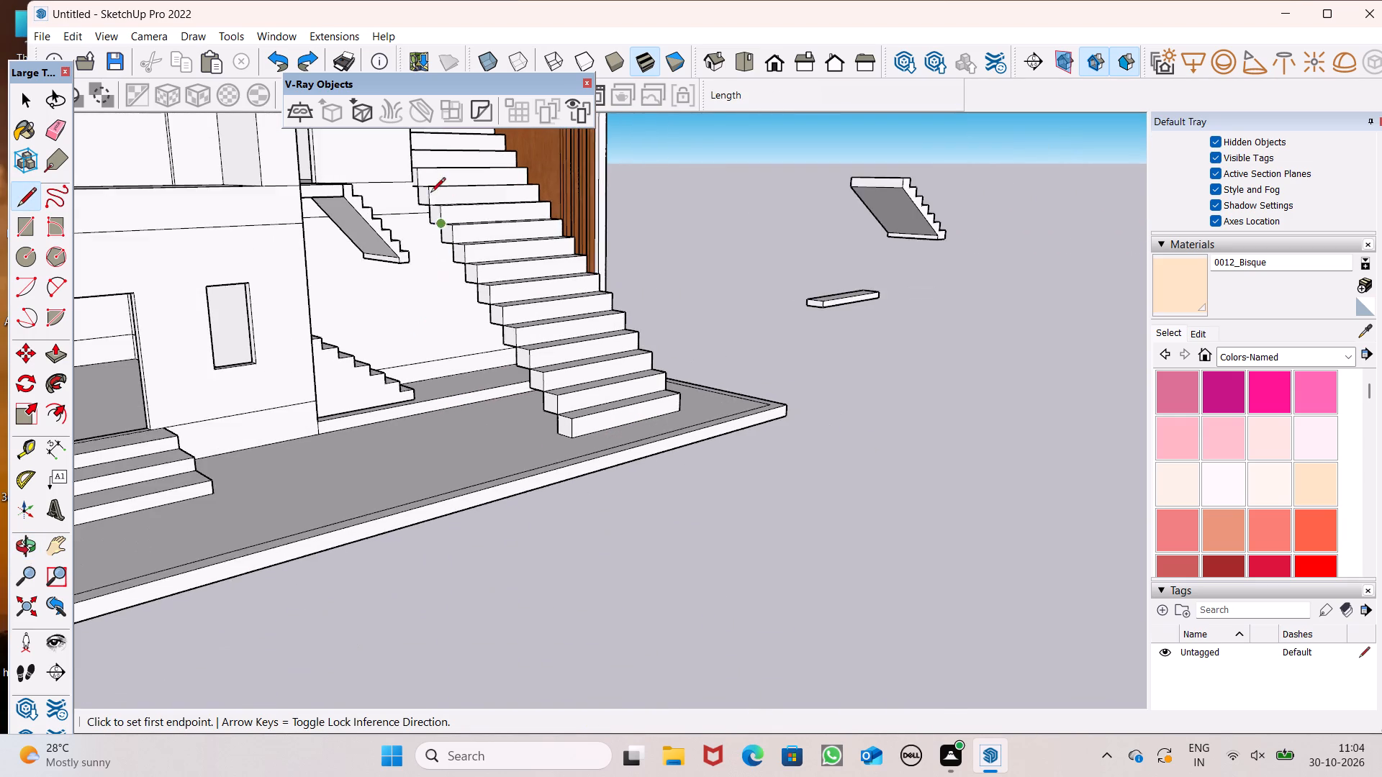
{"action": "scroll", "coordinate": [420, 185], "scroll_direction": "up", "scroll_amount": 6}
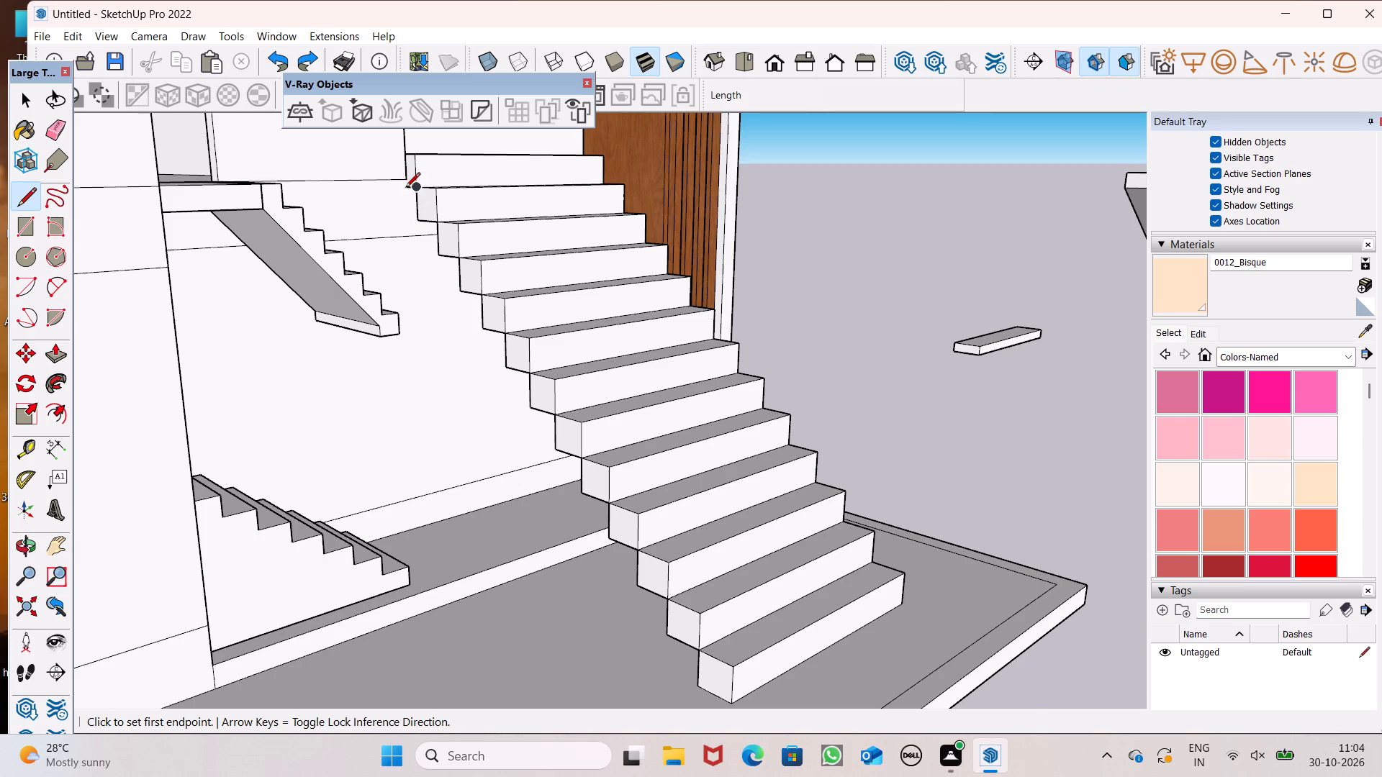
{"action": "scroll", "coordinate": [403, 186], "scroll_direction": "up", "scroll_amount": 6}
{"action": "scroll", "coordinate": [403, 186], "scroll_direction": "down", "scroll_amount": 1}
{"action": "left_click", "coordinate": [410, 176]}
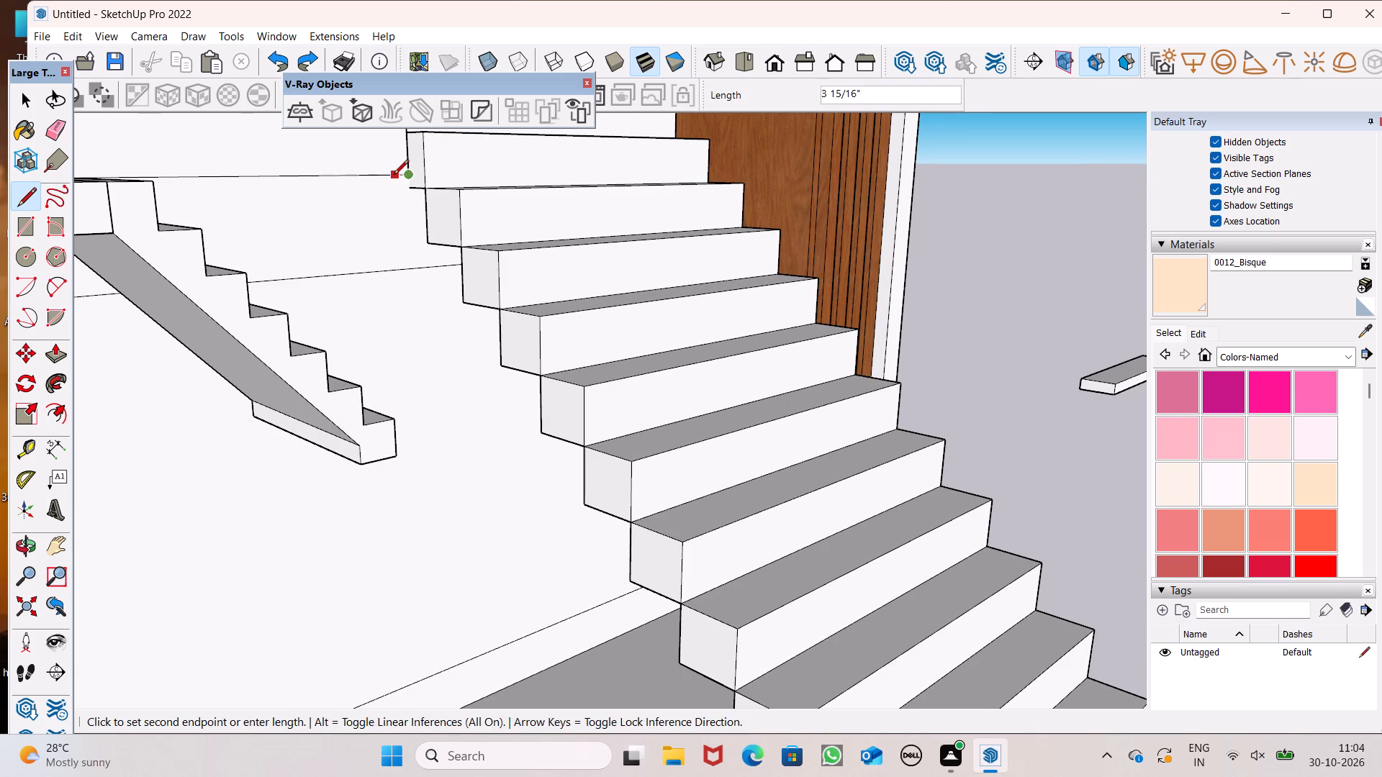
{"action": "left_click", "coordinate": [392, 176]}
Draw a short vertical line down beside the step at the wall corner, continuing as a diagonal to the bottom step's lower inner corner.
{"action": "scroll", "coordinate": [441, 255], "scroll_direction": "down", "scroll_amount": 1}
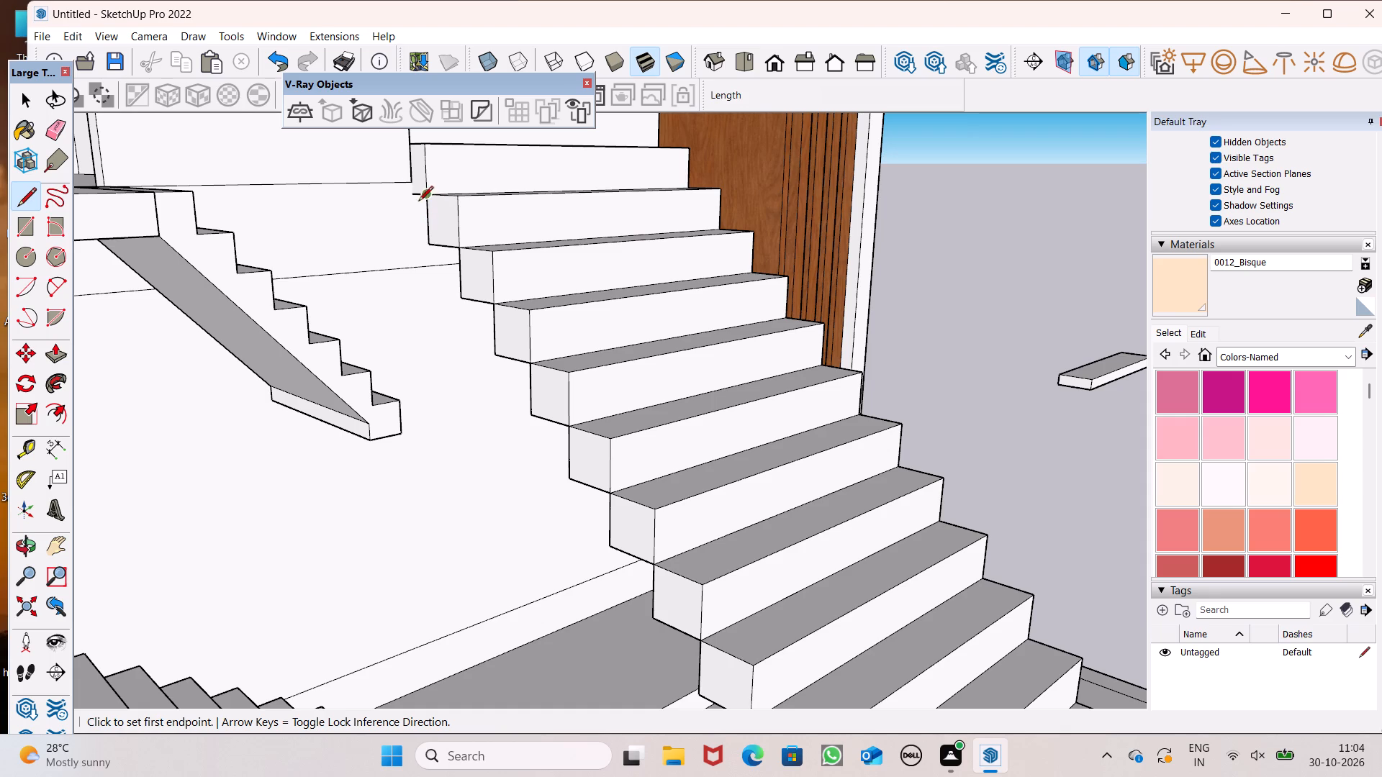
{"action": "left_click", "coordinate": [412, 193]}
{"action": "scroll", "coordinate": [412, 264], "scroll_direction": "down", "scroll_amount": 6}
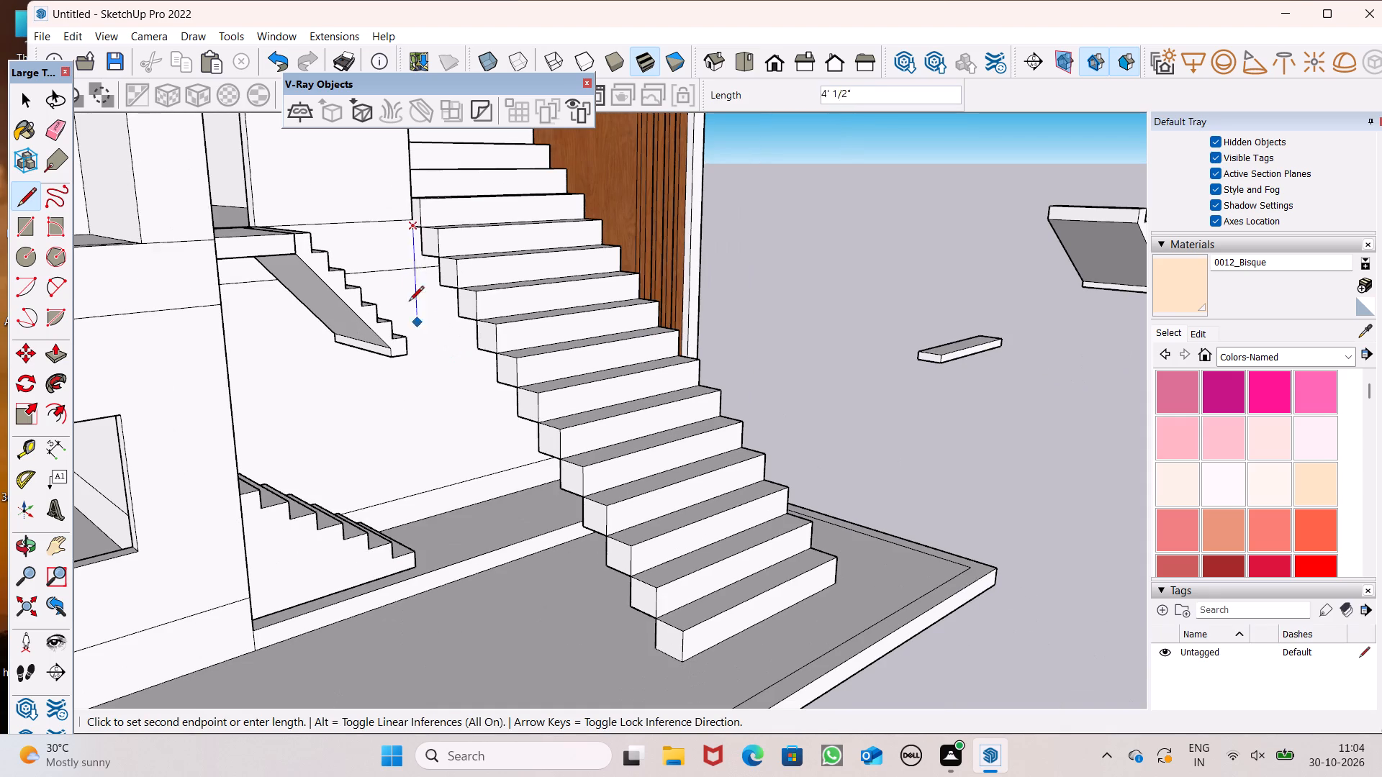
{"action": "left_click", "coordinate": [410, 256]}
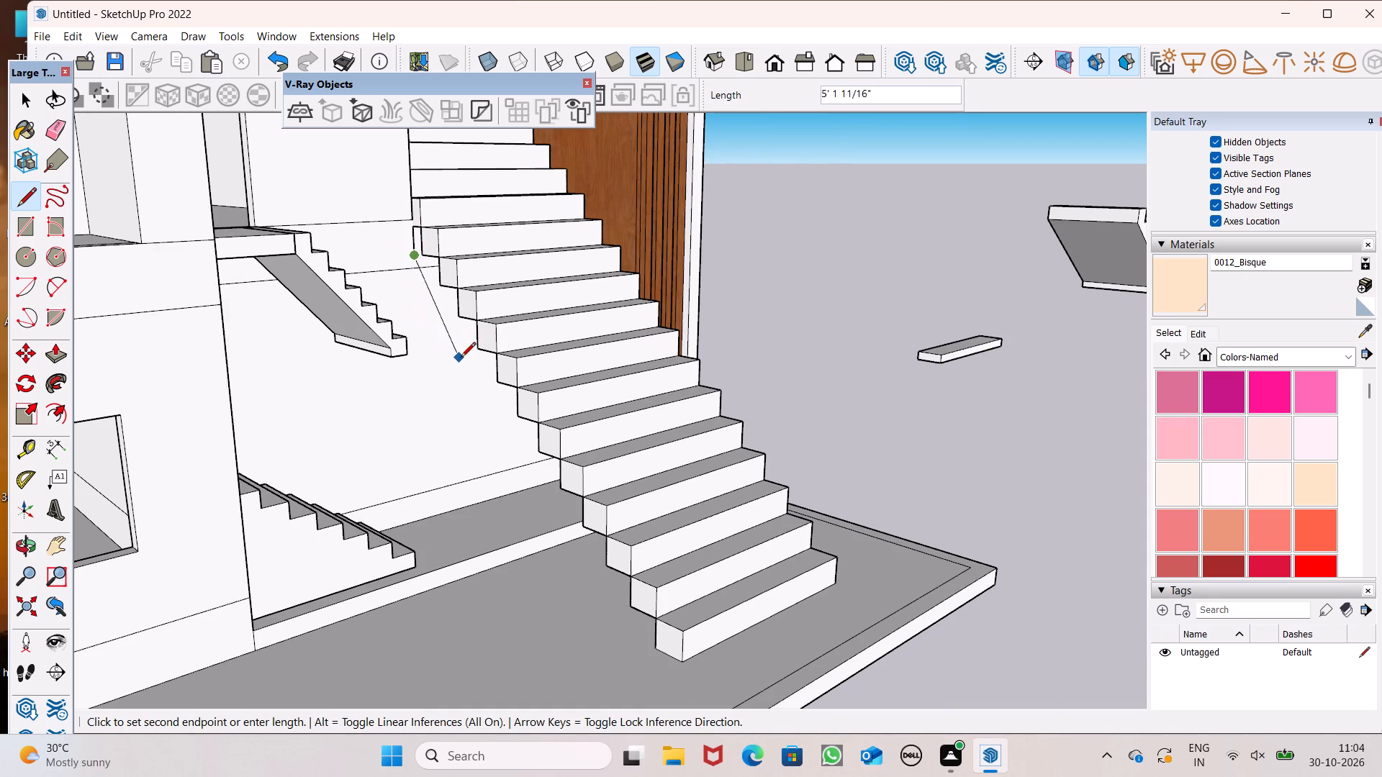
{"action": "scroll", "coordinate": [594, 435], "scroll_direction": "down", "scroll_amount": 7}
{"action": "scroll", "coordinate": [567, 578], "scroll_direction": "up", "scroll_amount": 7}
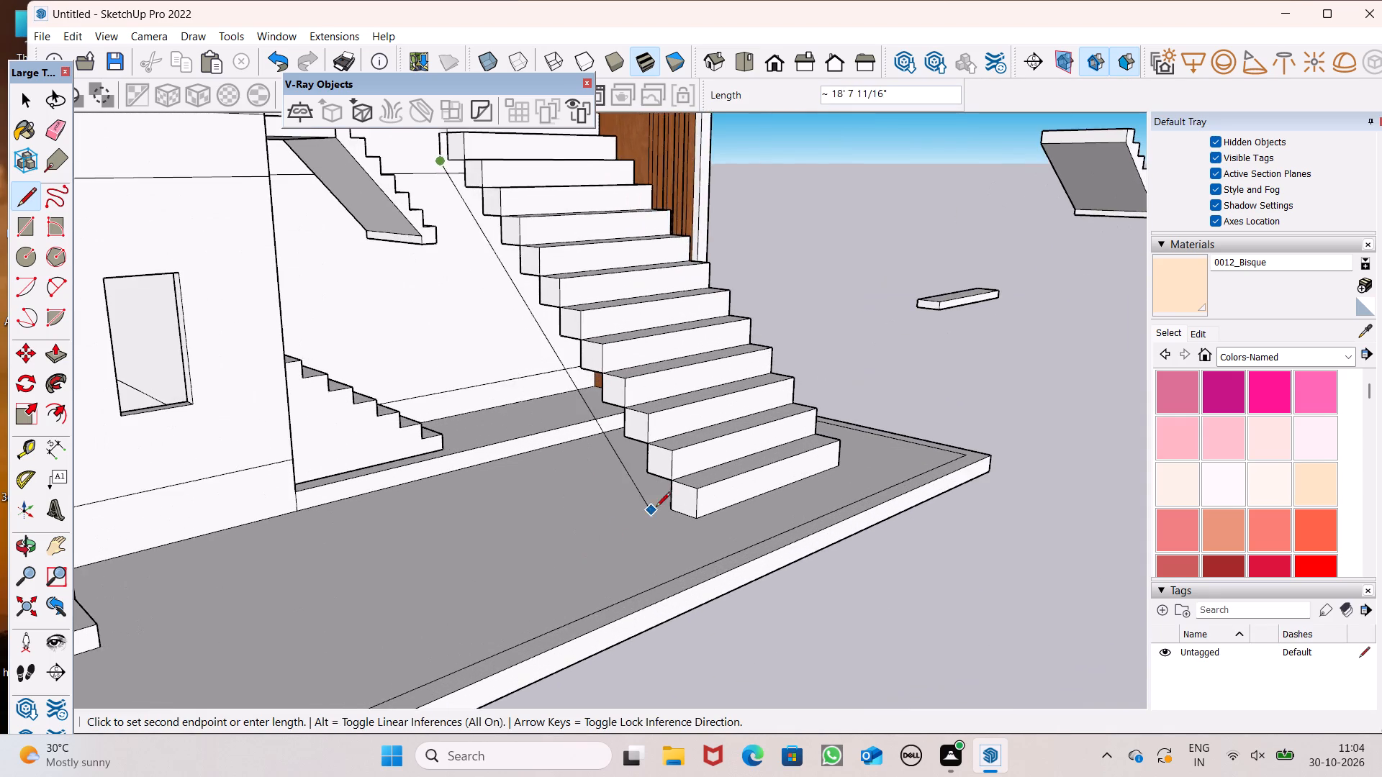
{"action": "scroll", "coordinate": [667, 531], "scroll_direction": "up", "scroll_amount": 7}
{"action": "left_click", "coordinate": [675, 491]}
{"action": "scroll", "coordinate": [619, 493], "scroll_direction": "down", "scroll_amount": 8}
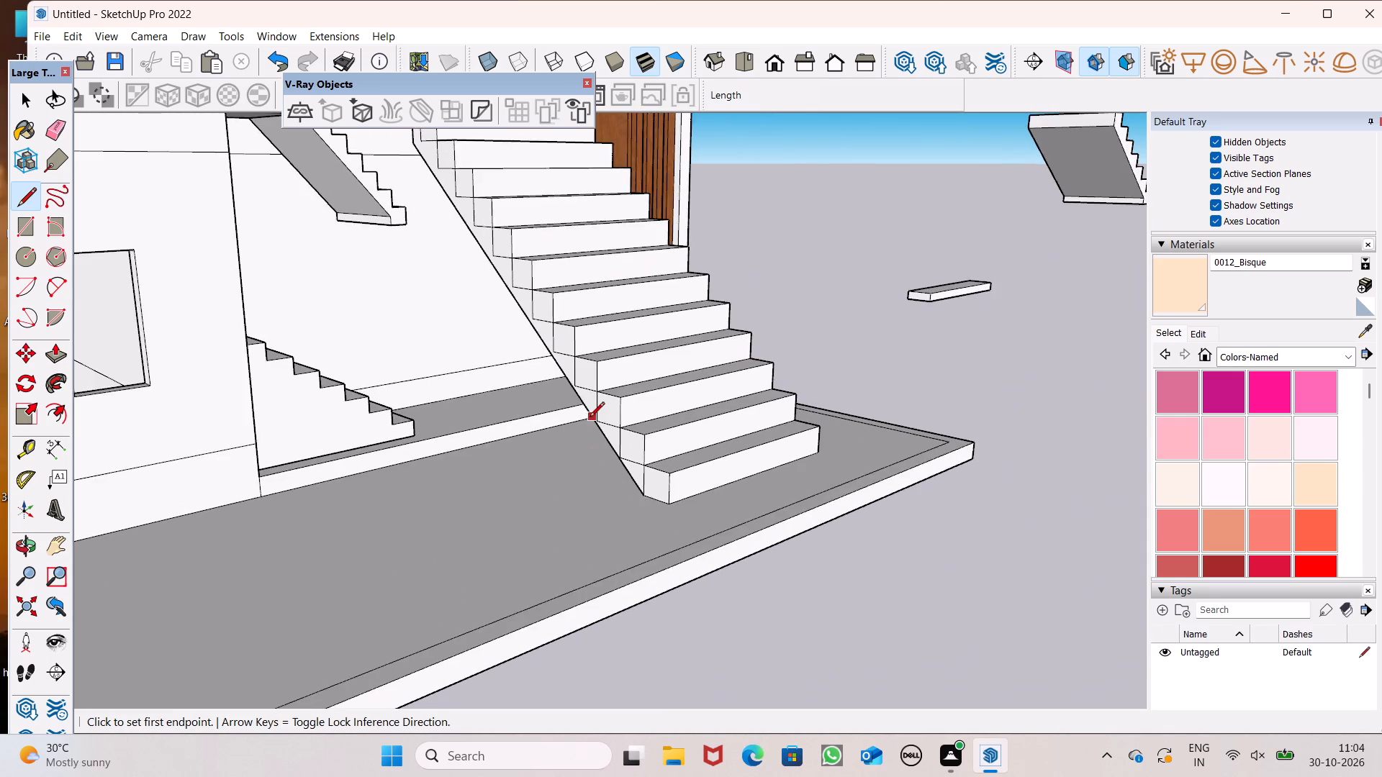
Examine the long flight's newly outlined side and its open underside from the front and the opposite side.
{"action": "scroll", "coordinate": [590, 418], "scroll_direction": "down", "scroll_amount": 4}
{"action": "middle_click_drag", "start_coordinate": [634, 370], "coordinate": [604, 365]}
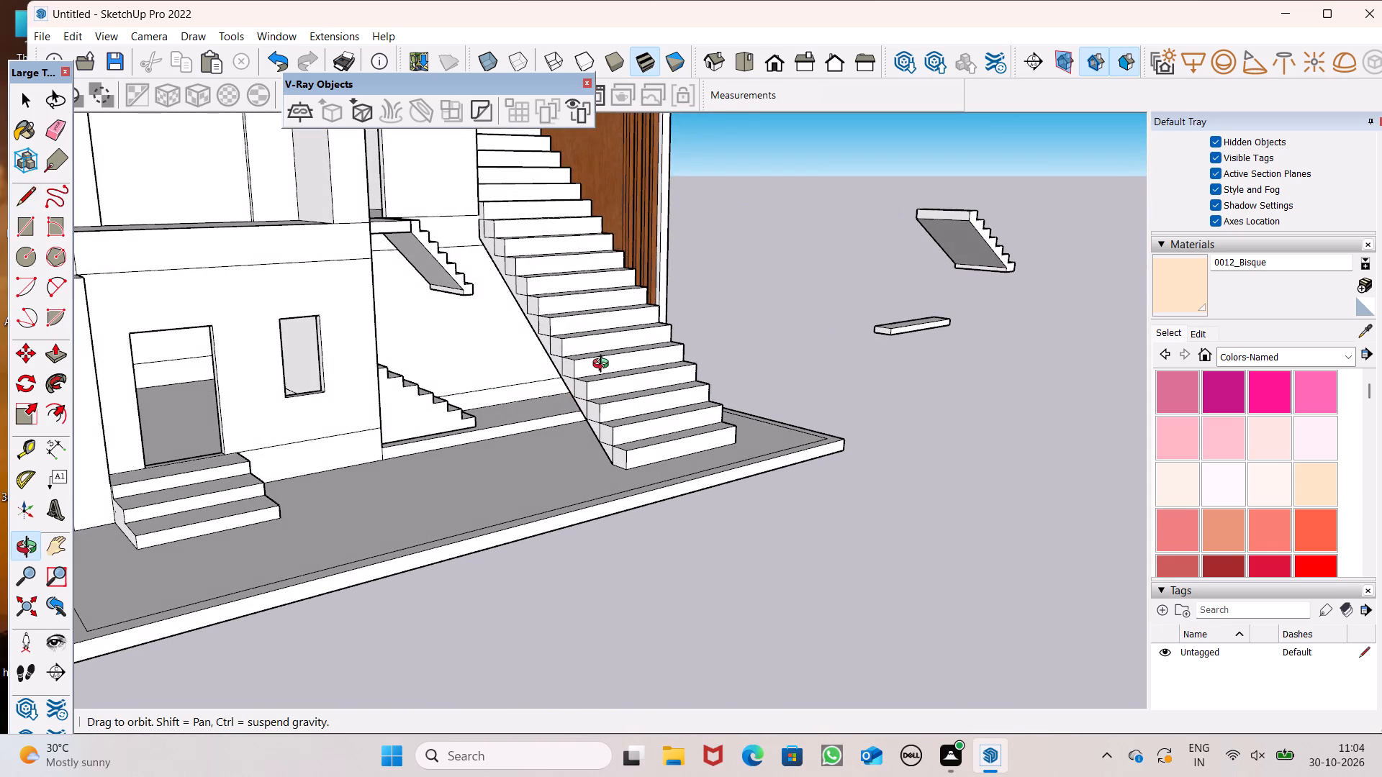
{"action": "middle_click_drag", "start_coordinate": [604, 365], "coordinate": [603, 366]}
{"action": "key", "text": "space"}
{"action": "middle_click_drag", "start_coordinate": [595, 345], "coordinate": [0, 276]}
{"action": "scroll", "coordinate": [0, 276], "scroll_direction": "up", "scroll_amount": 1}
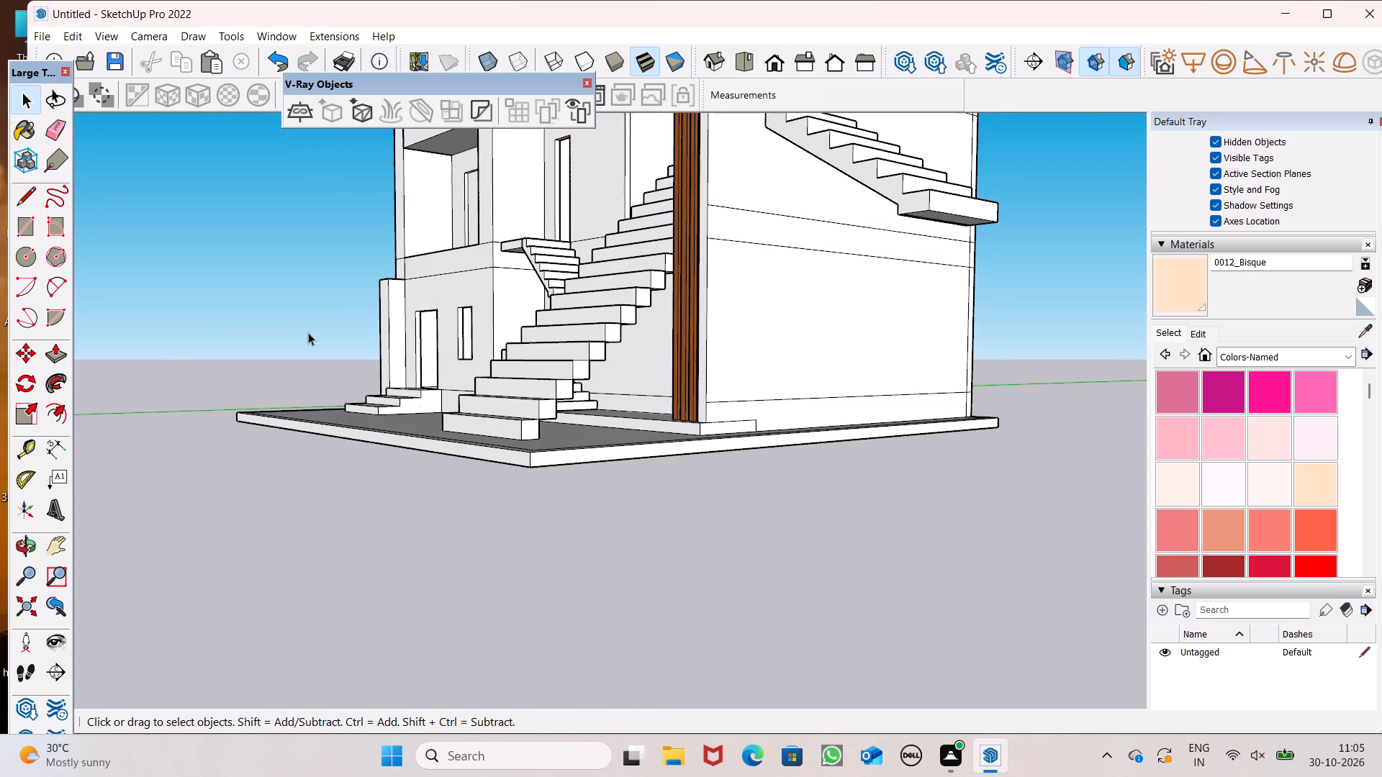
{"action": "middle_click_drag", "start_coordinate": [585, 376], "coordinate": [410, 332]}
{"action": "scroll", "coordinate": [455, 330], "scroll_direction": "up", "scroll_amount": 2}
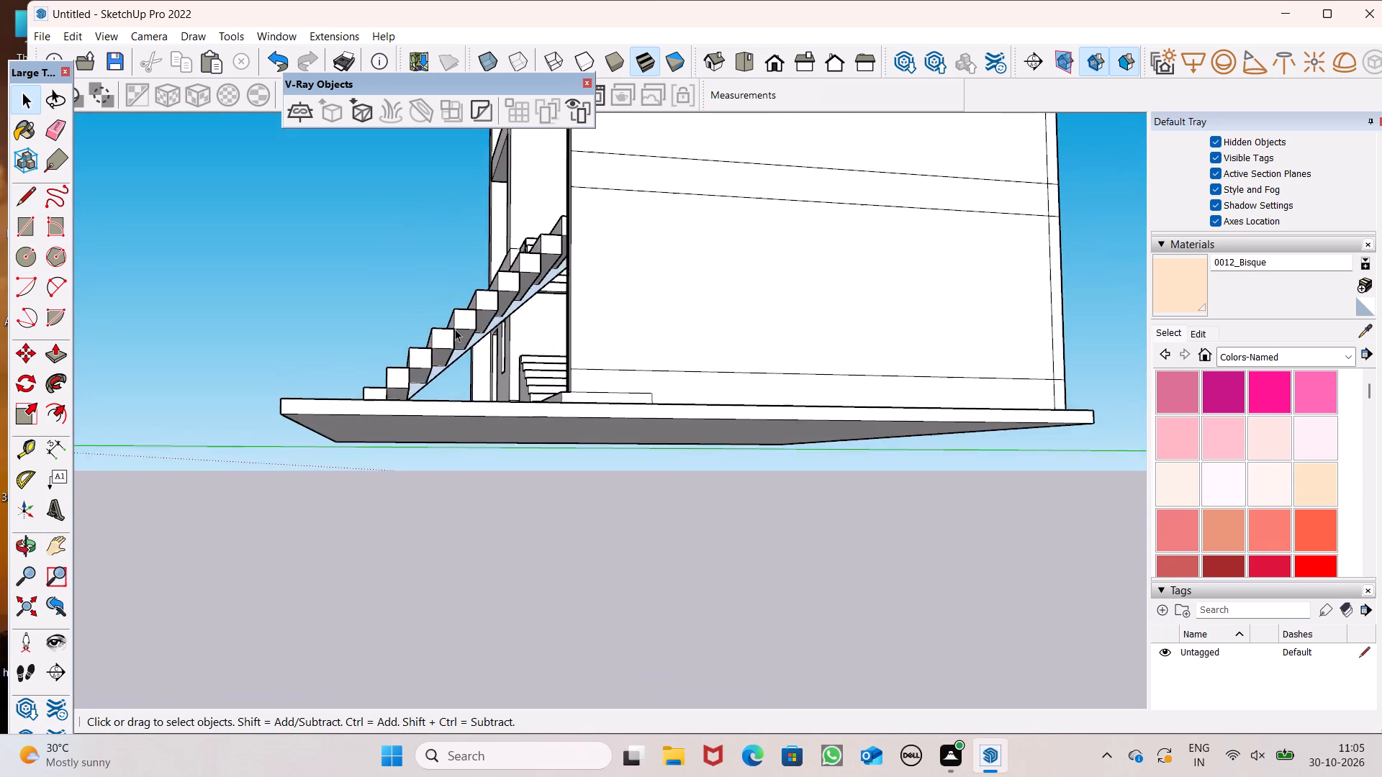
Push/pull the outlined triangular side face across the long flight's width to fill its sloped underside.
{"action": "scroll", "coordinate": [455, 329], "scroll_direction": "up", "scroll_amount": 6}
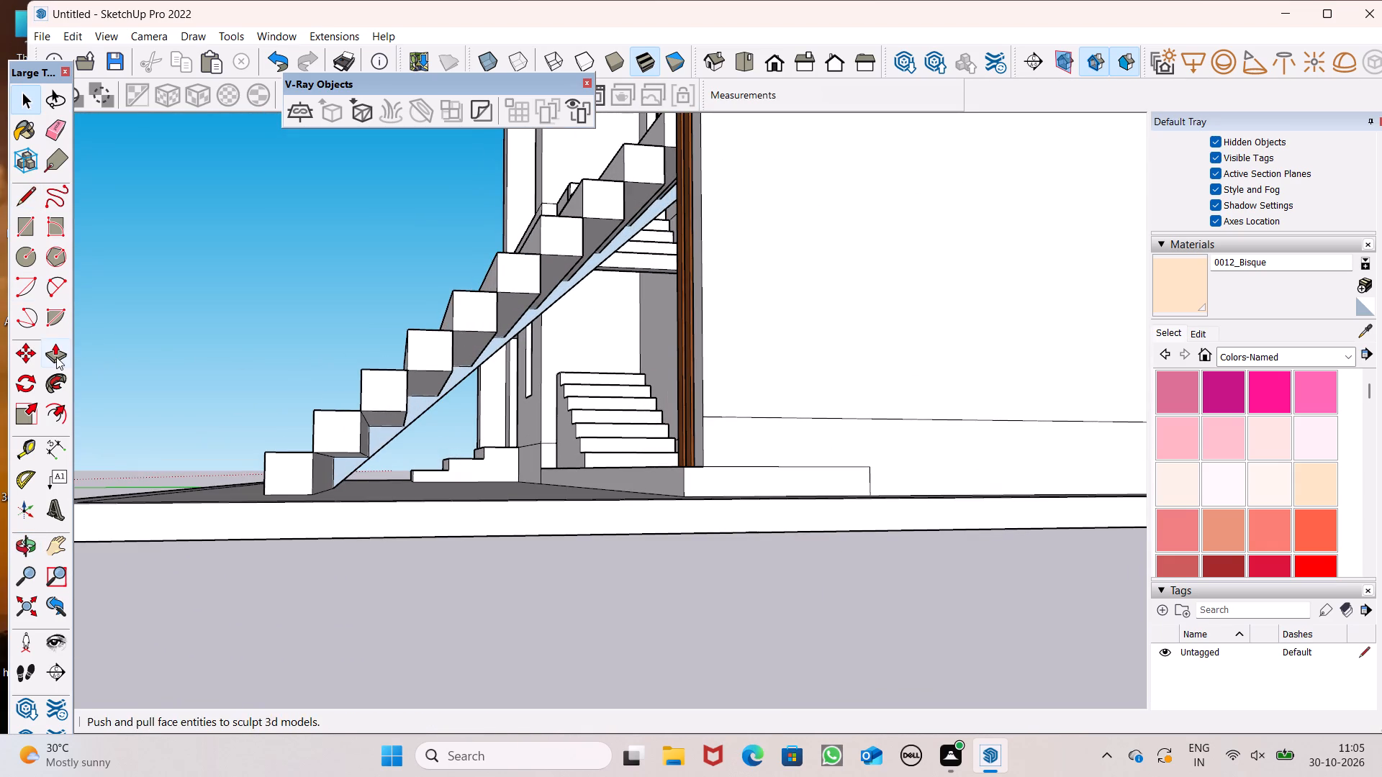
{"action": "left_click", "coordinate": [56, 357]}
{"action": "left_click_drag", "start_coordinate": [417, 412], "coordinate": [393, 423]}
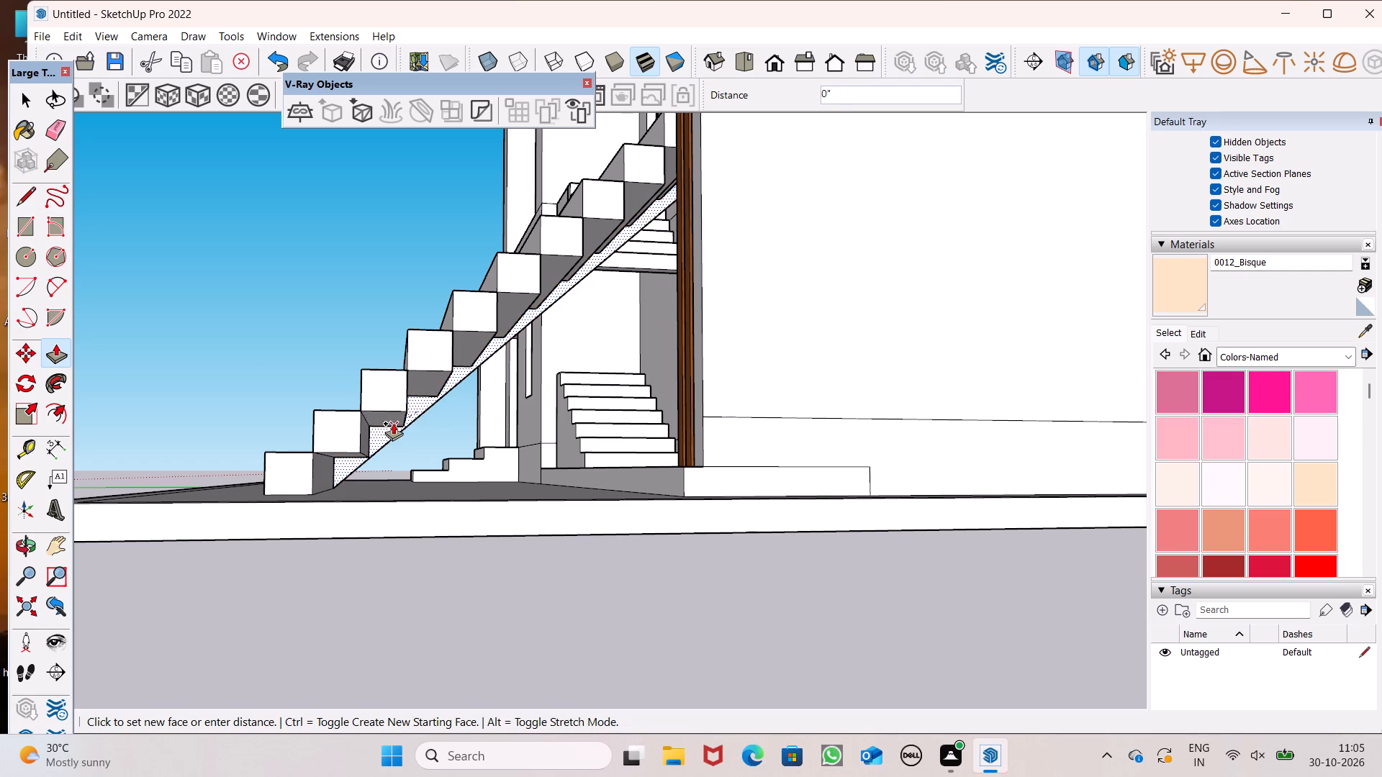
{"action": "left_click_drag", "start_coordinate": [393, 423], "coordinate": [354, 424]}
{"action": "scroll", "coordinate": [314, 404], "scroll_direction": "down", "scroll_amount": 5}
{"action": "key", "text": "space"}
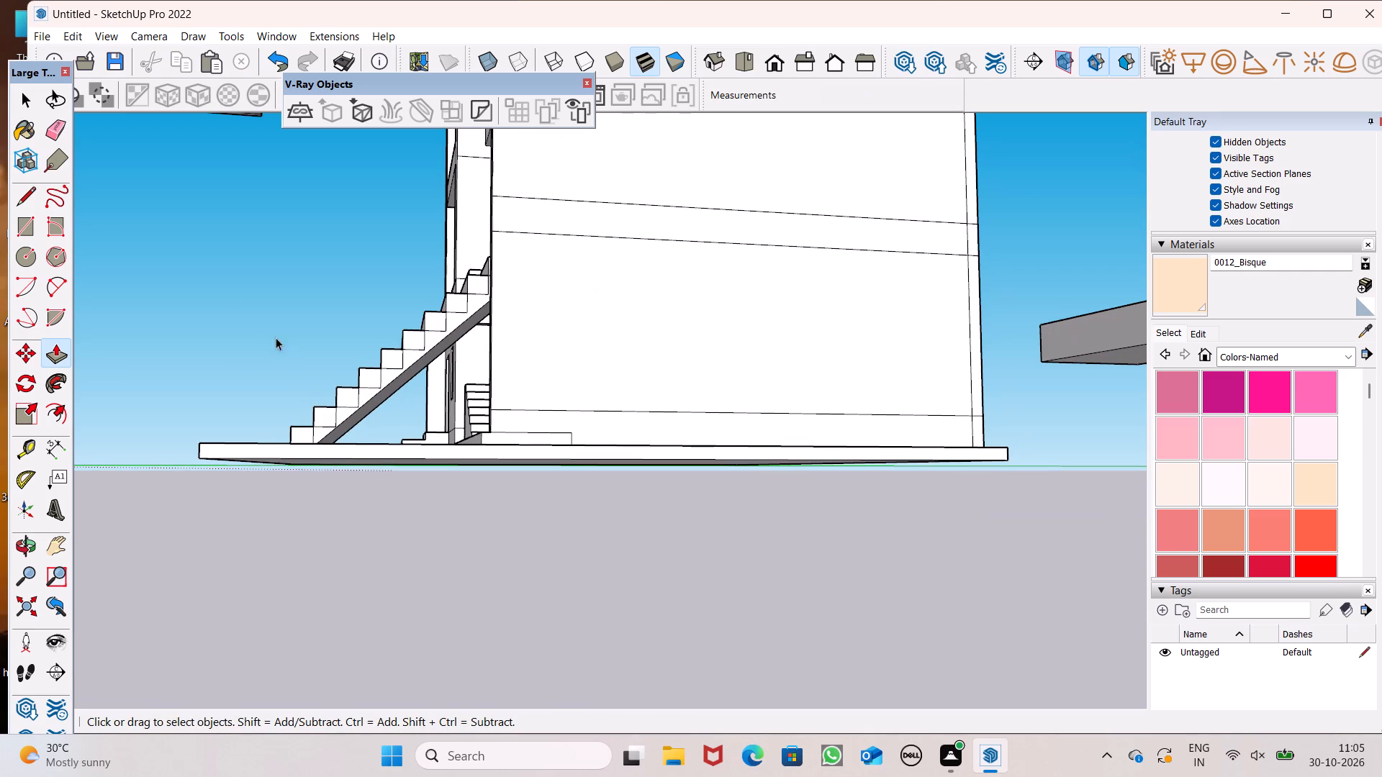
Erase the leftover step-outline edges along the outer side of the long flight, from the bottom step up to the wall.
{"action": "left_click", "coordinate": [48, 134]}
{"action": "scroll", "coordinate": [178, 353], "scroll_direction": "up", "scroll_amount": 5}
{"action": "scroll", "coordinate": [256, 405], "scroll_direction": "down", "scroll_amount": 3}
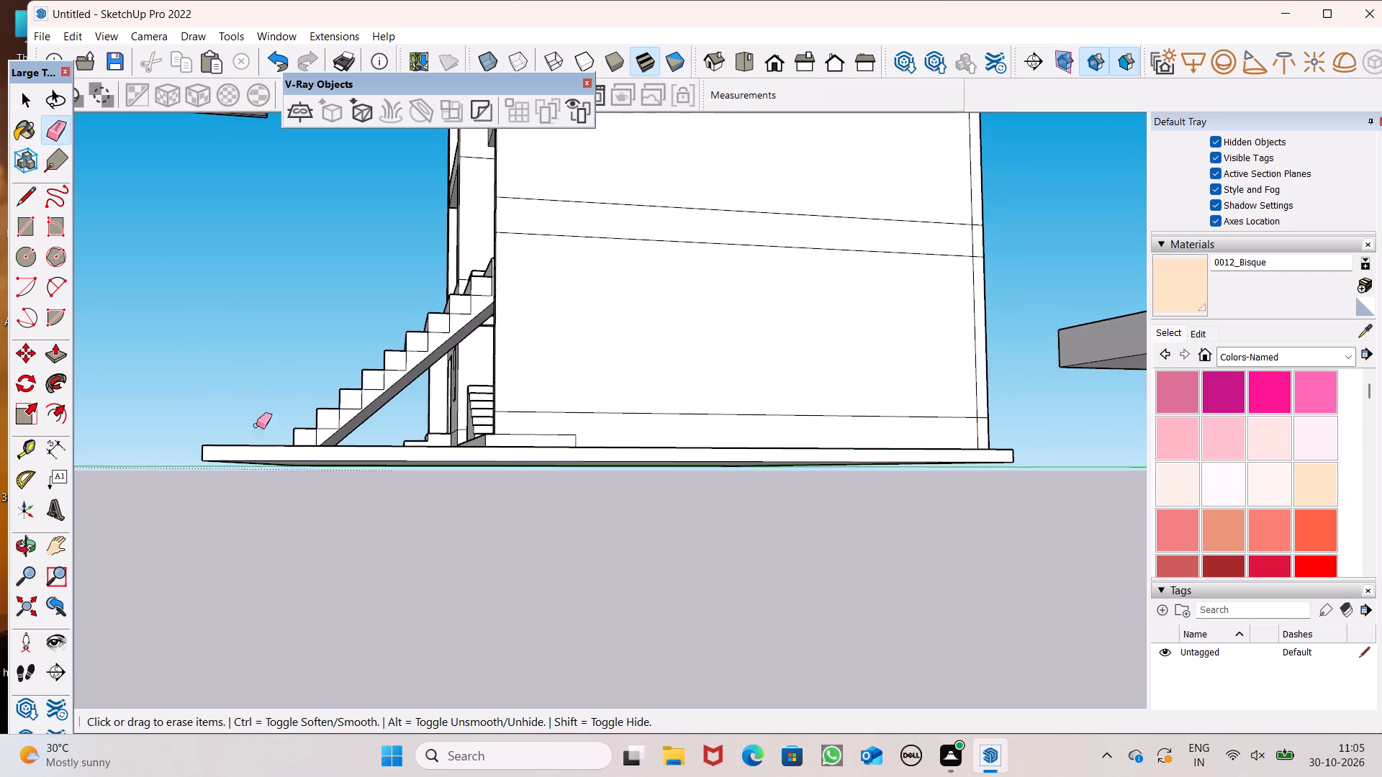
{"action": "middle_click_drag", "start_coordinate": [268, 479], "coordinate": [288, 671]}
{"action": "scroll", "coordinate": [288, 669], "scroll_direction": "up", "scroll_amount": 1}
{"action": "scroll", "coordinate": [369, 642], "scroll_direction": "up", "scroll_amount": 4}
{"action": "scroll", "coordinate": [389, 586], "scroll_direction": "down", "scroll_amount": 1}
{"action": "scroll", "coordinate": [390, 581], "scroll_direction": "up", "scroll_amount": 3}
{"action": "scroll", "coordinate": [357, 519], "scroll_direction": "up", "scroll_amount": 2}
{"action": "scroll", "coordinate": [358, 537], "scroll_direction": "down", "scroll_amount": 1}
{"action": "scroll", "coordinate": [358, 537], "scroll_direction": "up", "scroll_amount": 2}
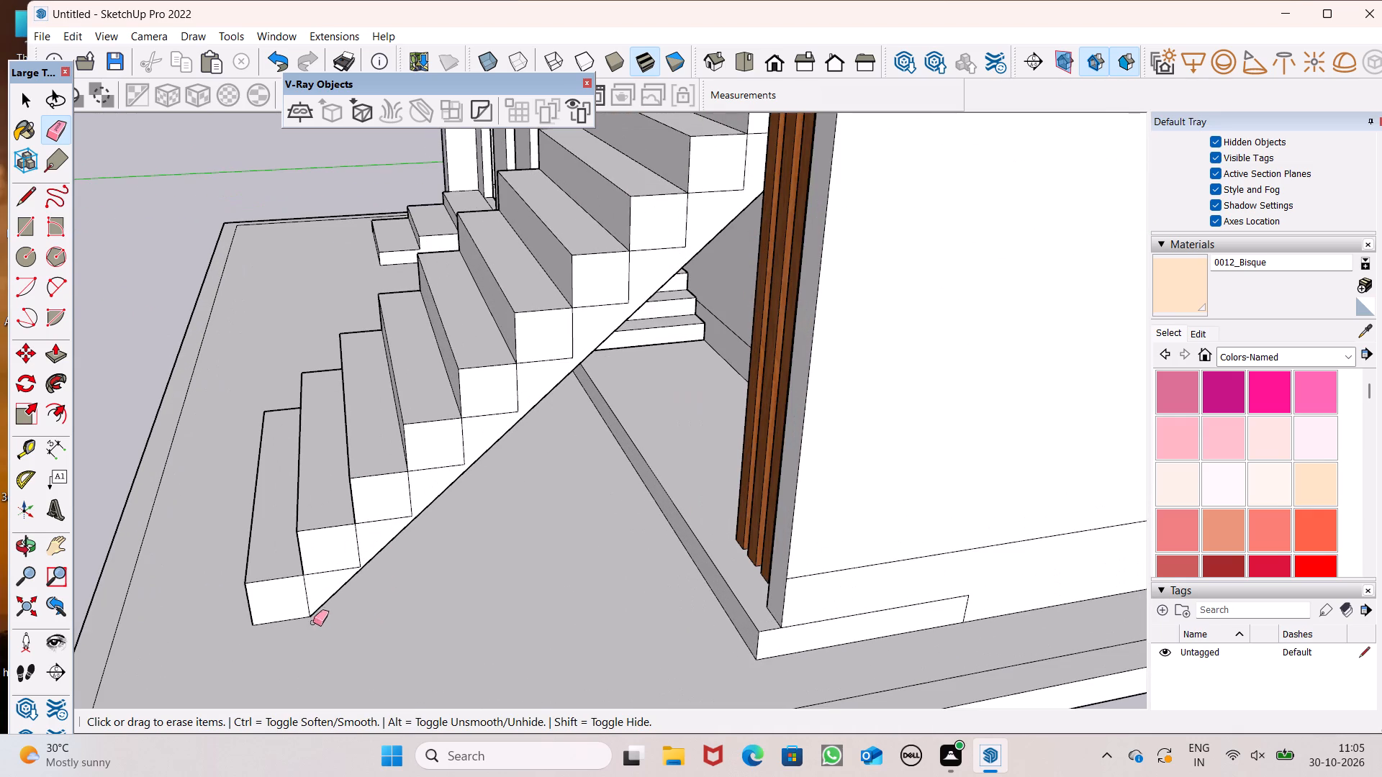
{"action": "left_click_drag", "start_coordinate": [305, 599], "coordinate": [417, 473]}
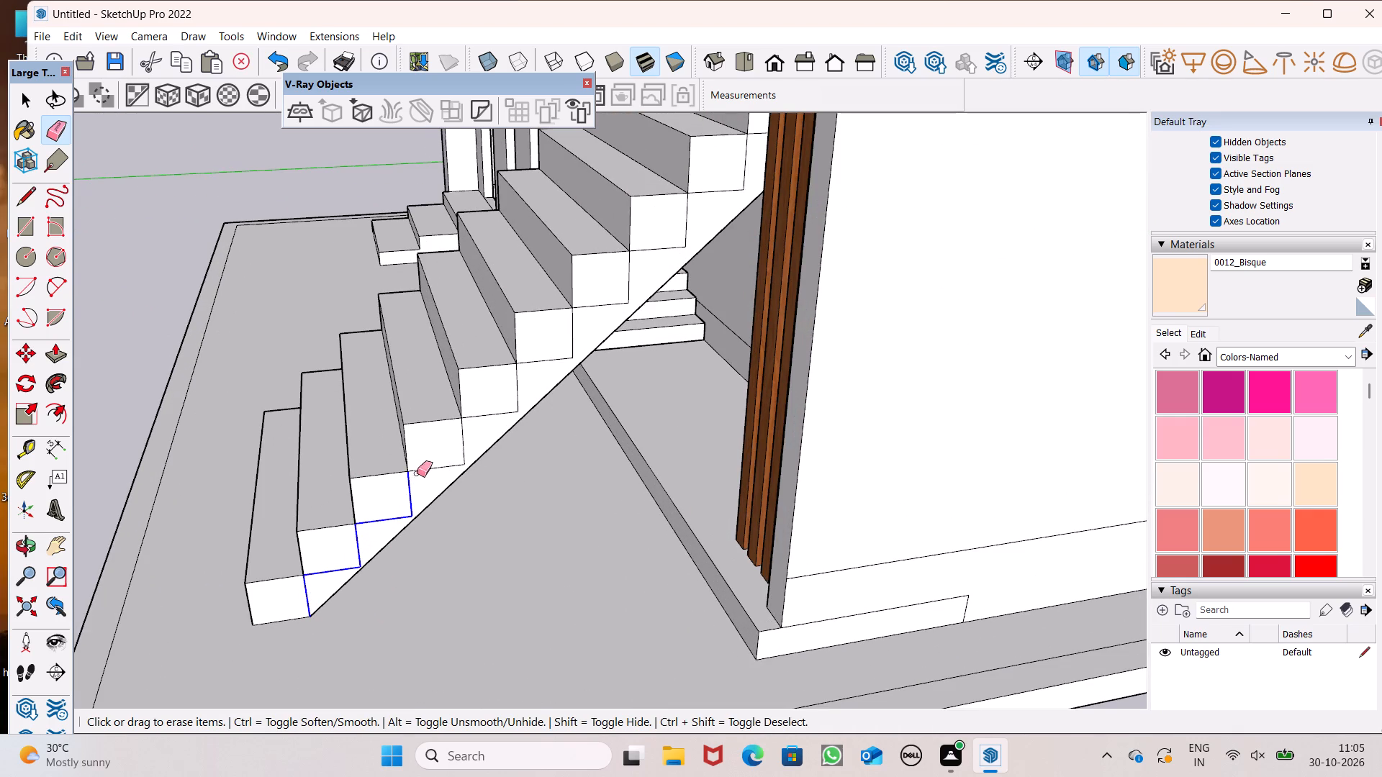
{"action": "left_click_drag", "start_coordinate": [417, 473], "coordinate": [631, 280]}
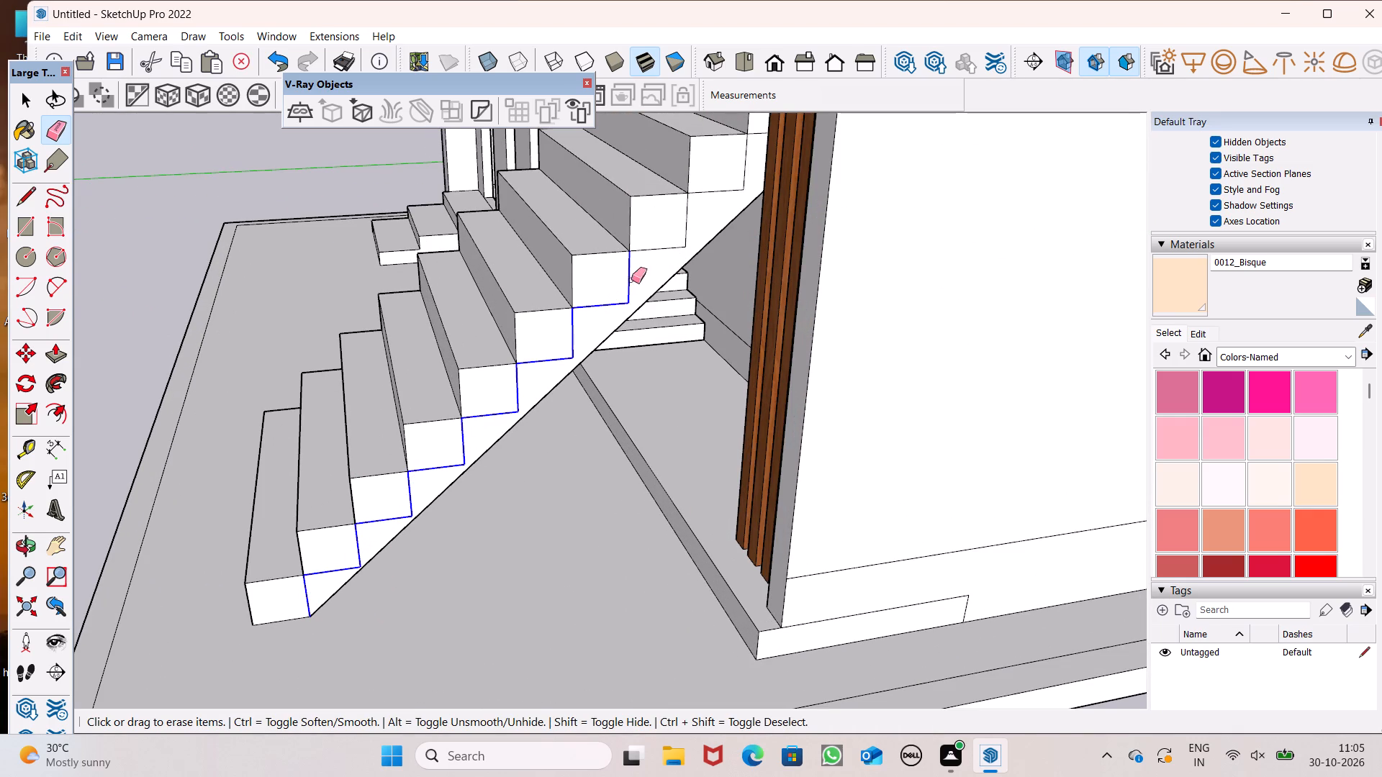
{"action": "left_click_drag", "start_coordinate": [631, 280], "coordinate": [745, 176]}
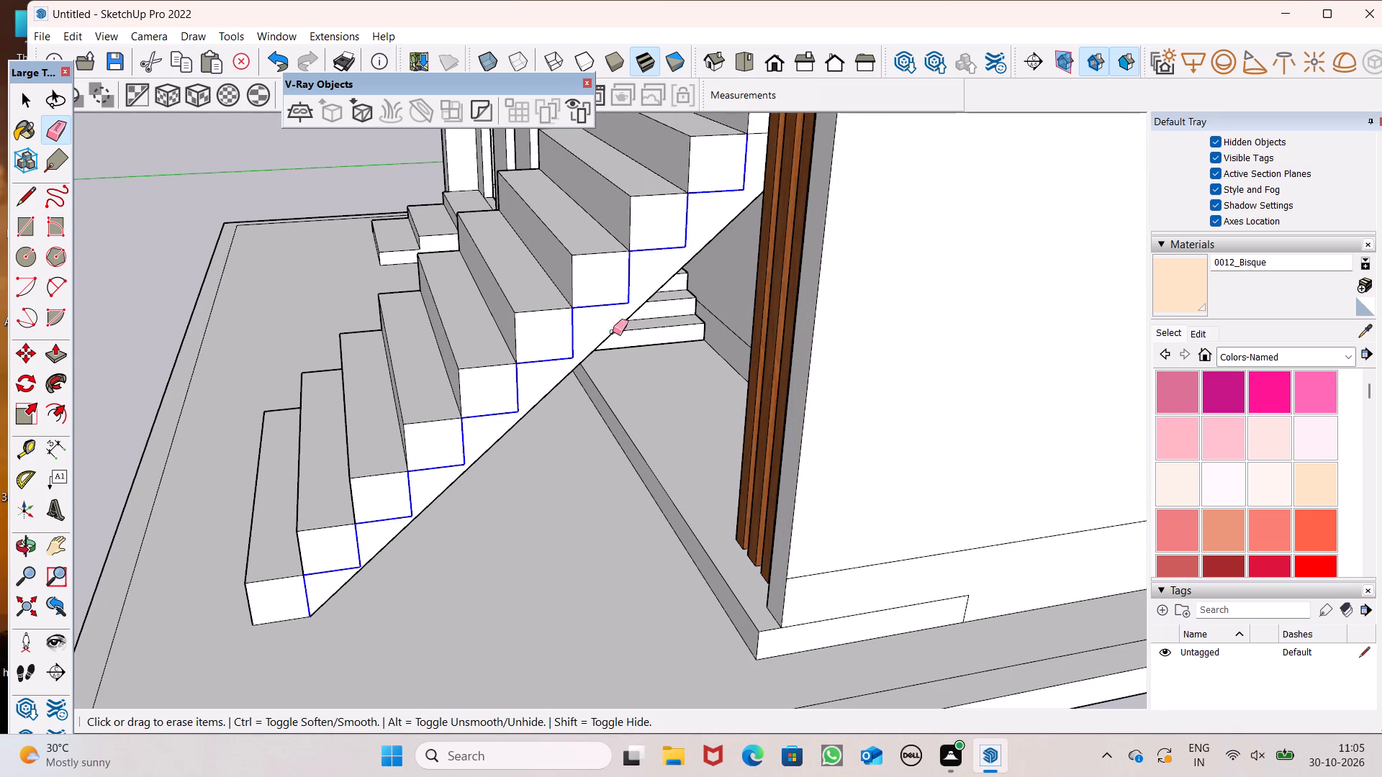
{"action": "scroll", "coordinate": [556, 348], "scroll_direction": "down", "scroll_amount": 5}
{"action": "middle_click_drag", "start_coordinate": [543, 383], "coordinate": [462, 274]}
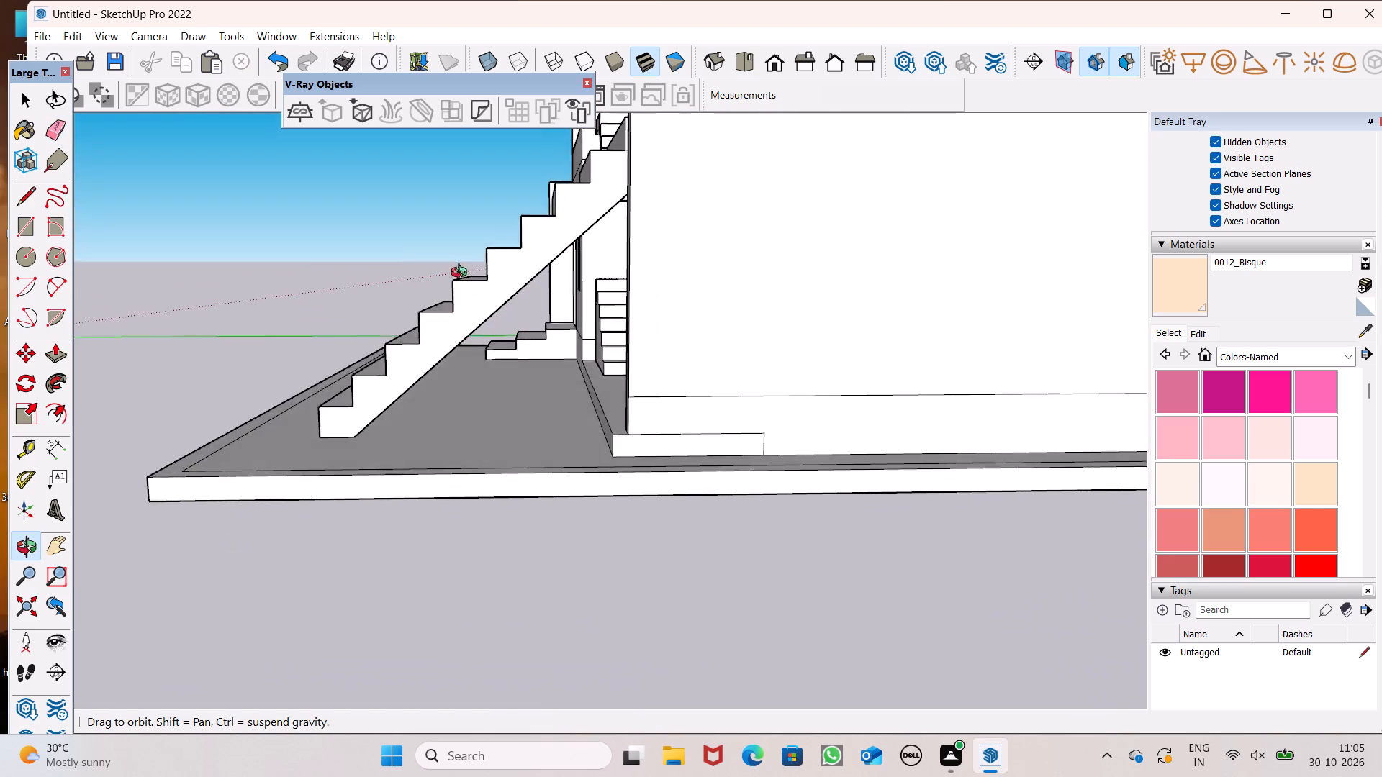
{"action": "middle_click_drag", "start_coordinate": [462, 274], "coordinate": [805, 391]}
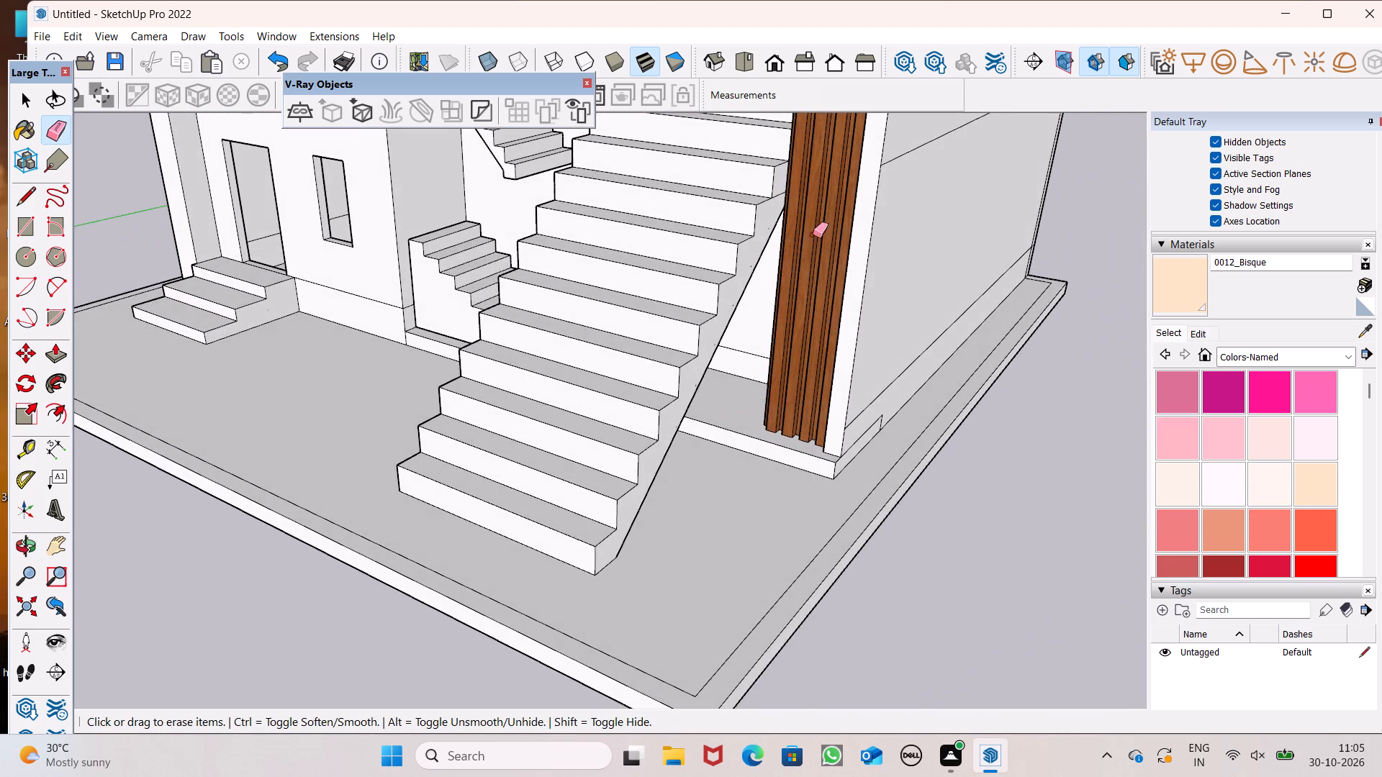
{"action": "scroll", "coordinate": [808, 224], "scroll_direction": "up", "scroll_amount": 6}
{"action": "left_click_drag", "start_coordinate": [757, 175], "coordinate": [757, 186]}
Erase the leftover step-outline edges on the lower steps of the long flight's inner side.
{"action": "scroll", "coordinate": [627, 328], "scroll_direction": "down", "scroll_amount": 7}
{"action": "middle_click_drag", "start_coordinate": [368, 453], "coordinate": [1057, 372]}
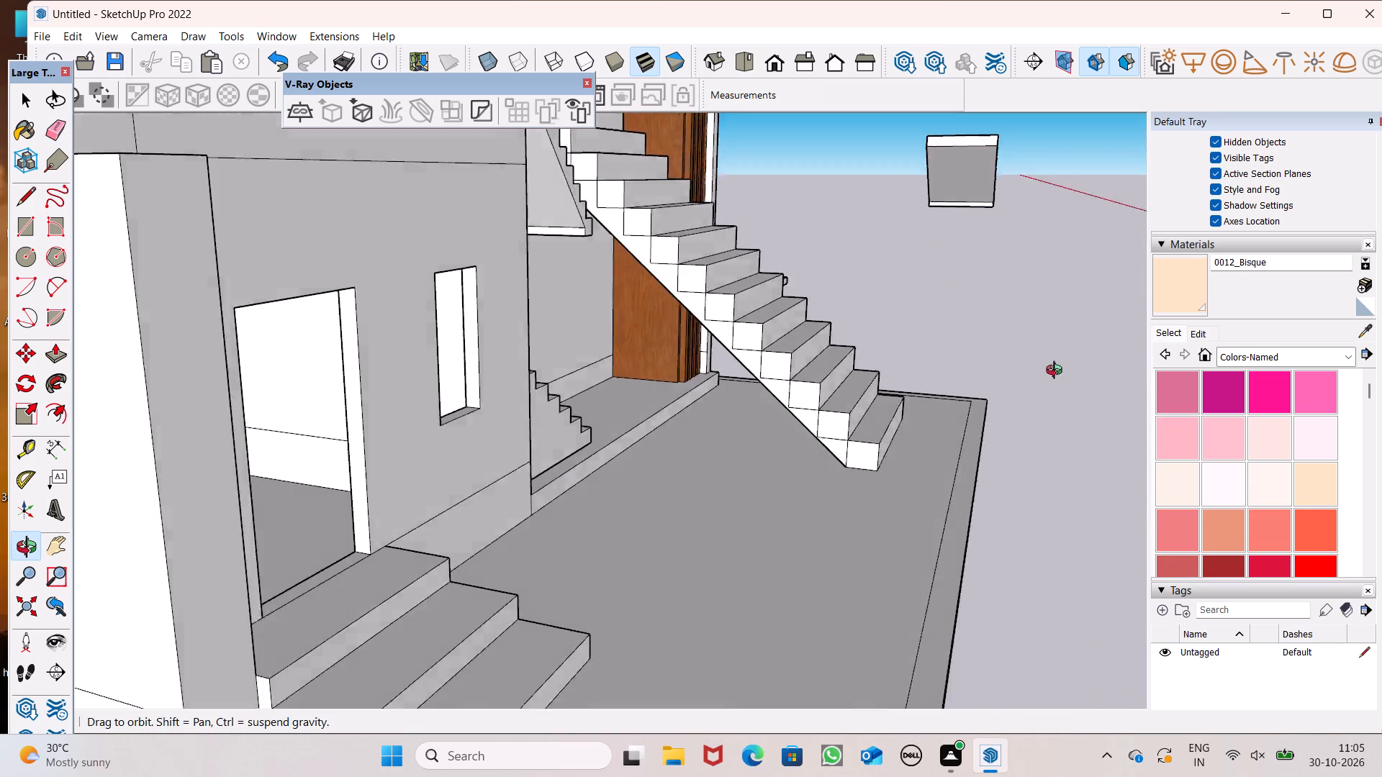
{"action": "middle_click_drag", "start_coordinate": [1057, 372], "coordinate": [1030, 381]}
{"action": "scroll", "coordinate": [895, 465], "scroll_direction": "up", "scroll_amount": 5}
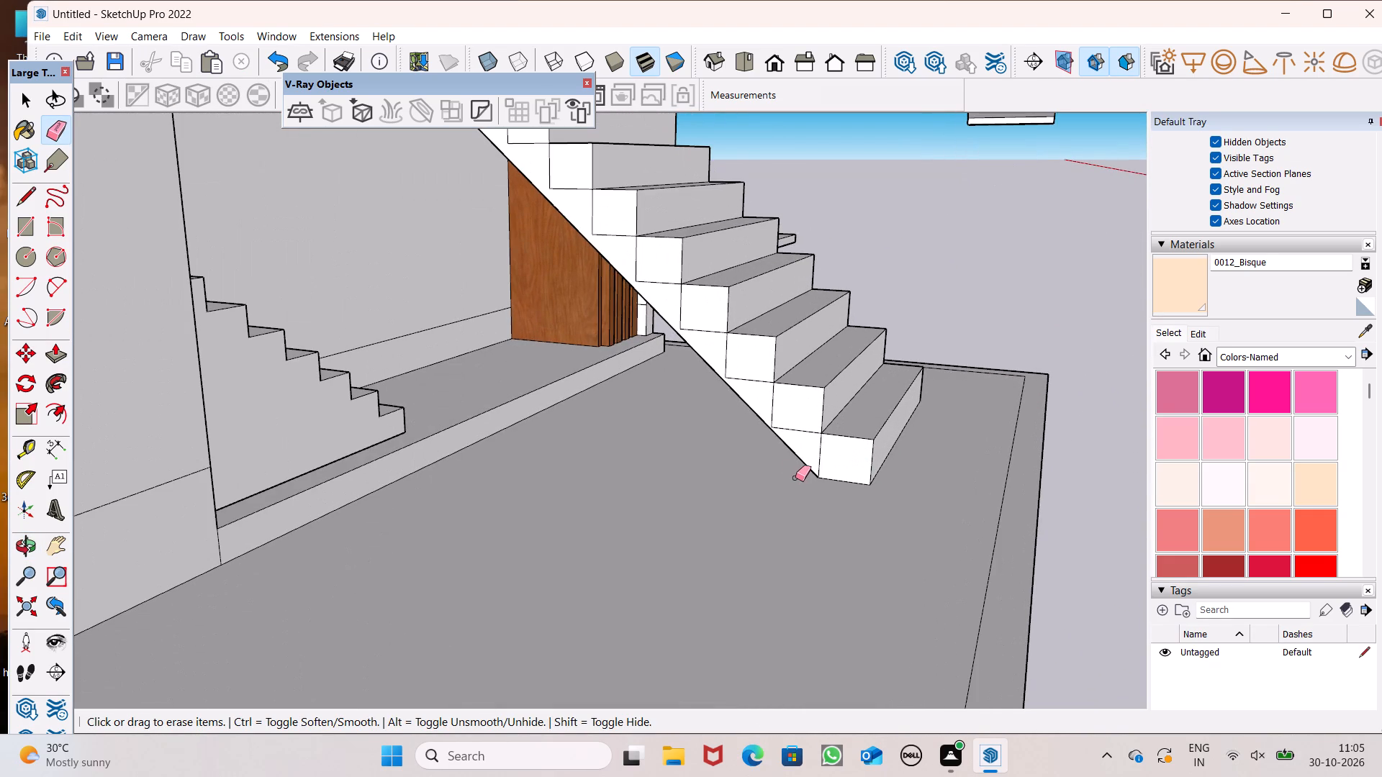
{"action": "scroll", "coordinate": [782, 409], "scroll_direction": "up", "scroll_amount": 4}
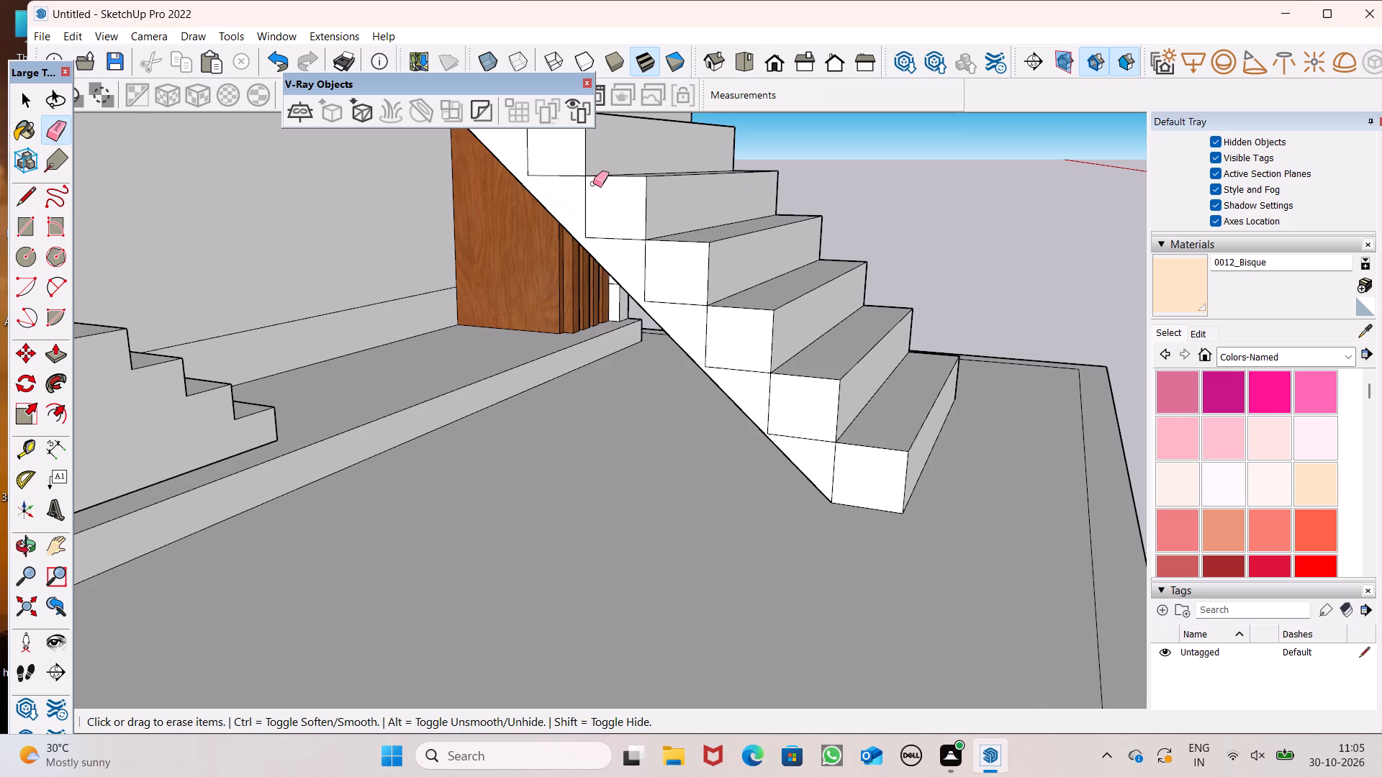
{"action": "left_click_drag", "start_coordinate": [552, 184], "coordinate": [639, 247]}
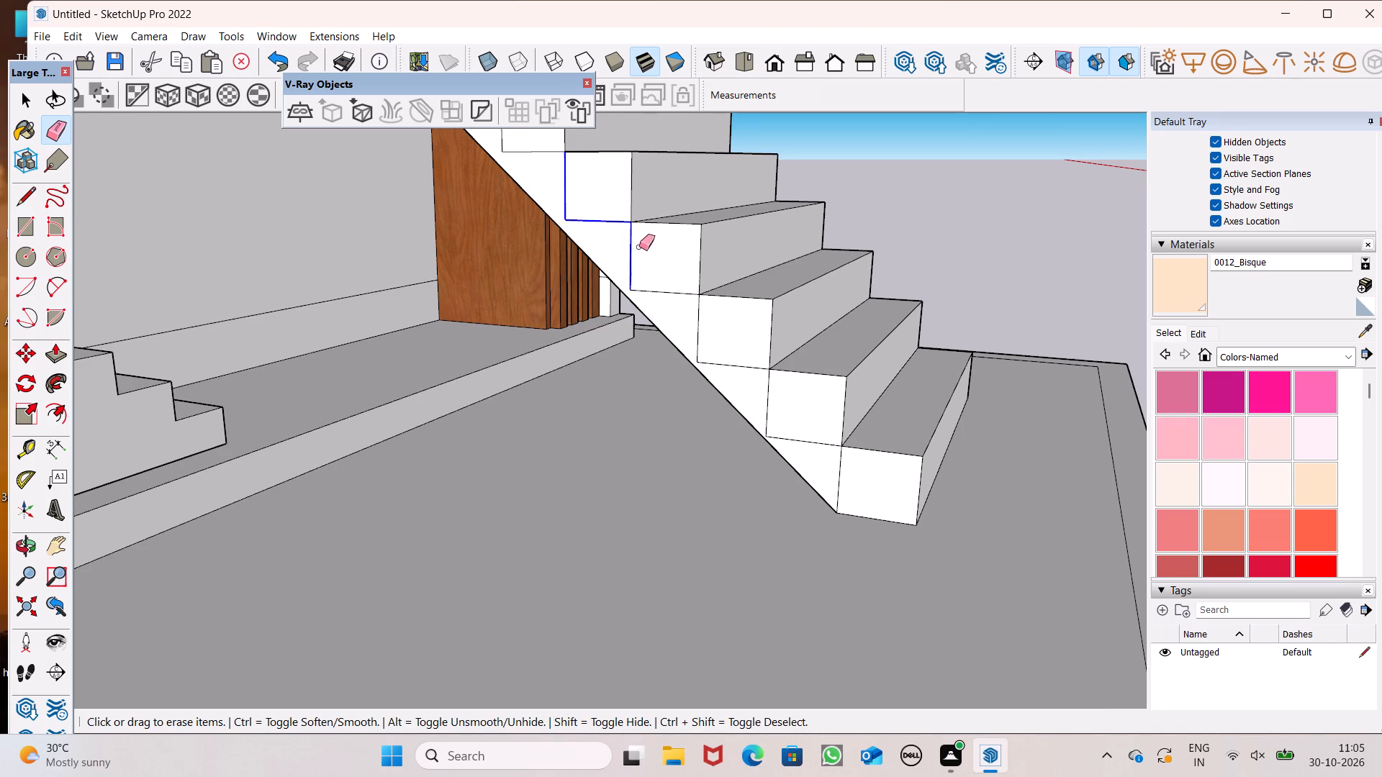
{"action": "left_click_drag", "start_coordinate": [639, 247], "coordinate": [811, 436]}
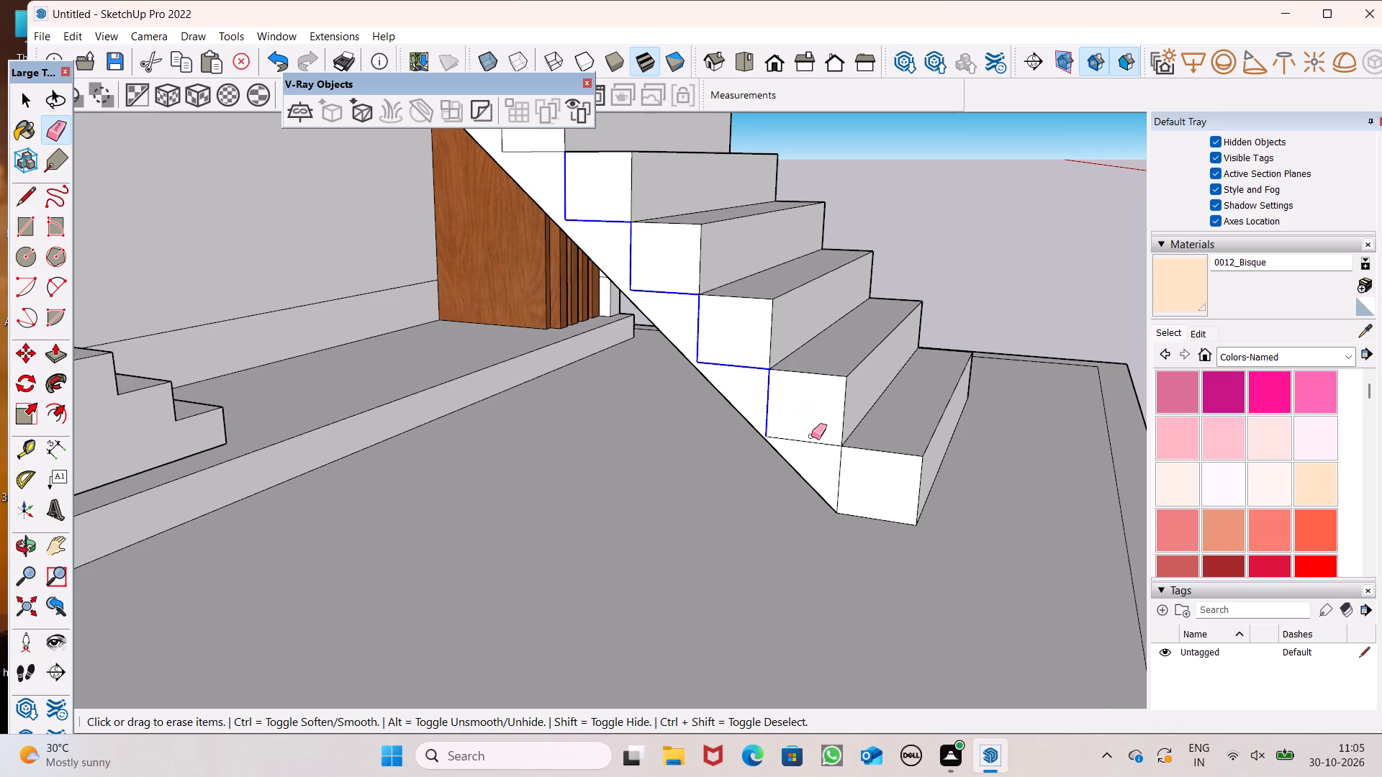
{"action": "left_click_drag", "start_coordinate": [811, 436], "coordinate": [813, 430]}
{"action": "left_click_drag", "start_coordinate": [825, 439], "coordinate": [854, 484]}
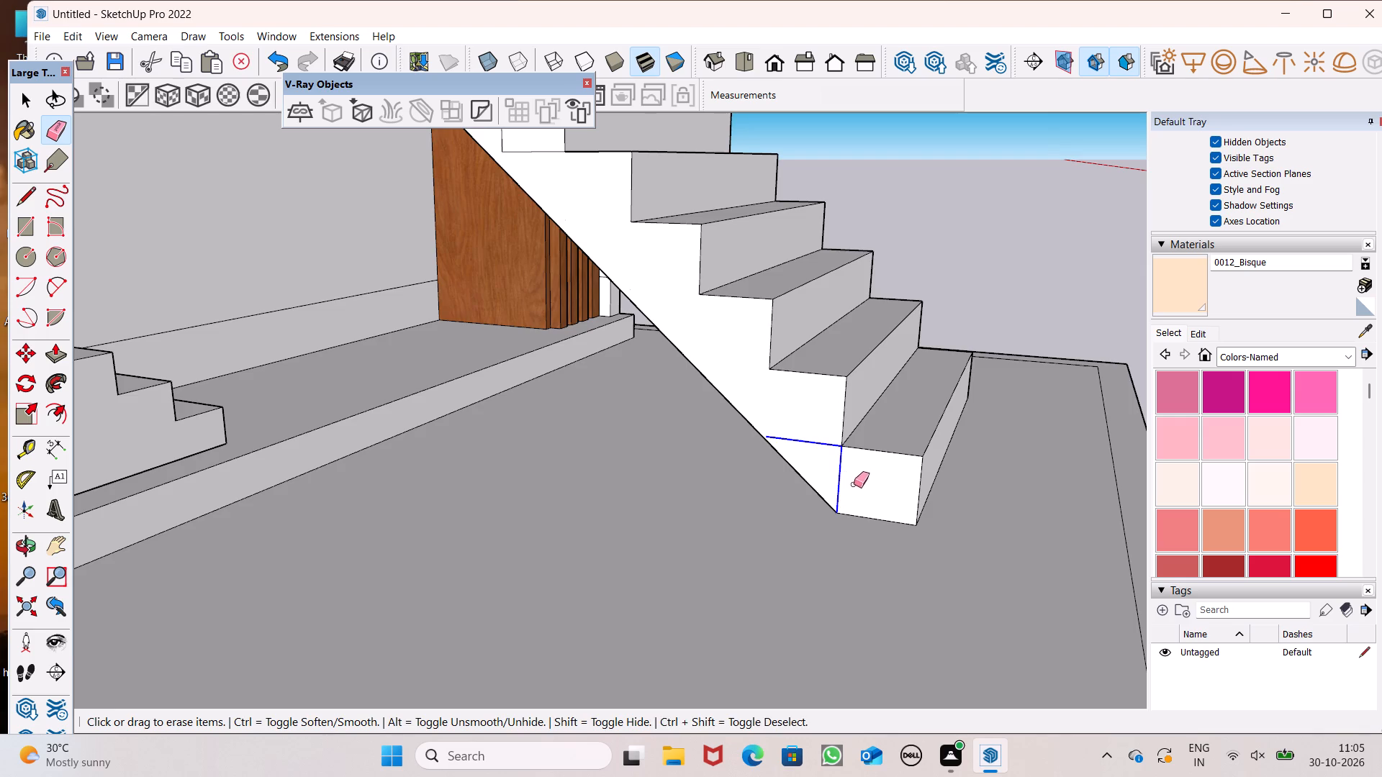
{"action": "left_click_drag", "start_coordinate": [854, 484], "coordinate": [853, 483]}
Erase the leftover step-outline edges on the middle steps of the long flight's inner side.
{"action": "scroll", "coordinate": [839, 481], "scroll_direction": "down", "scroll_amount": 7}
{"action": "scroll", "coordinate": [487, 188], "scroll_direction": "up", "scroll_amount": 7}
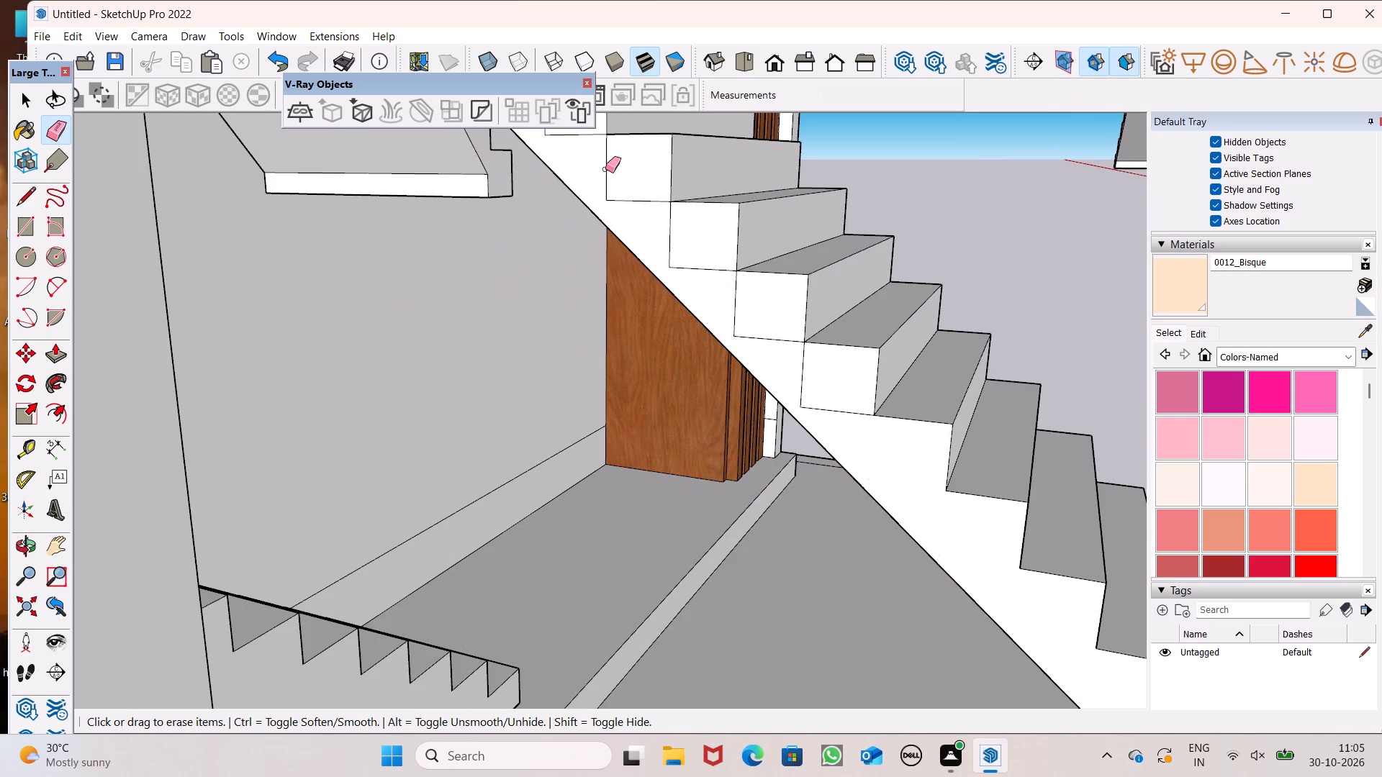
{"action": "left_click_drag", "start_coordinate": [605, 168], "coordinate": [805, 365]}
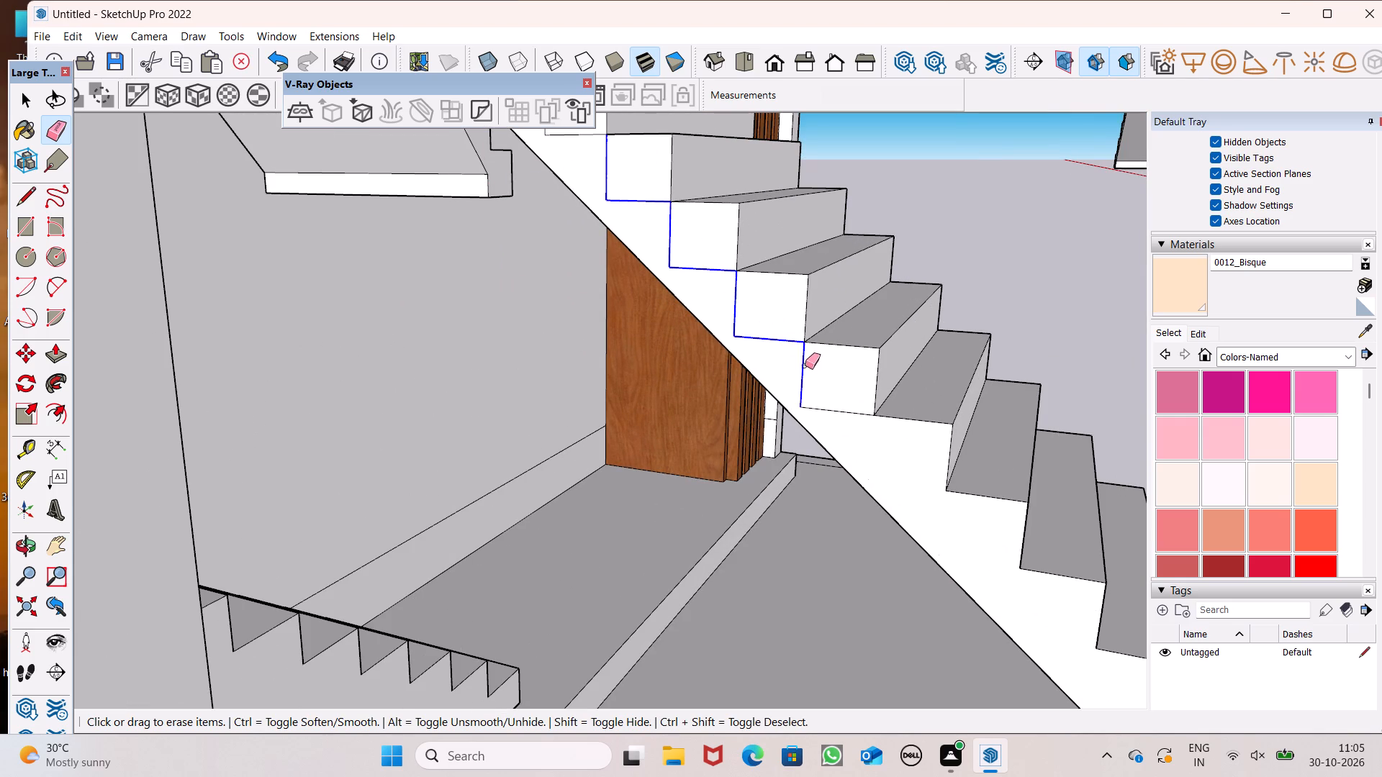
{"action": "left_click_drag", "start_coordinate": [805, 365], "coordinate": [855, 422]}
{"action": "scroll", "coordinate": [769, 313], "scroll_direction": "down", "scroll_amount": 6}
{"action": "scroll", "coordinate": [649, 153], "scroll_direction": "up", "scroll_amount": 6}
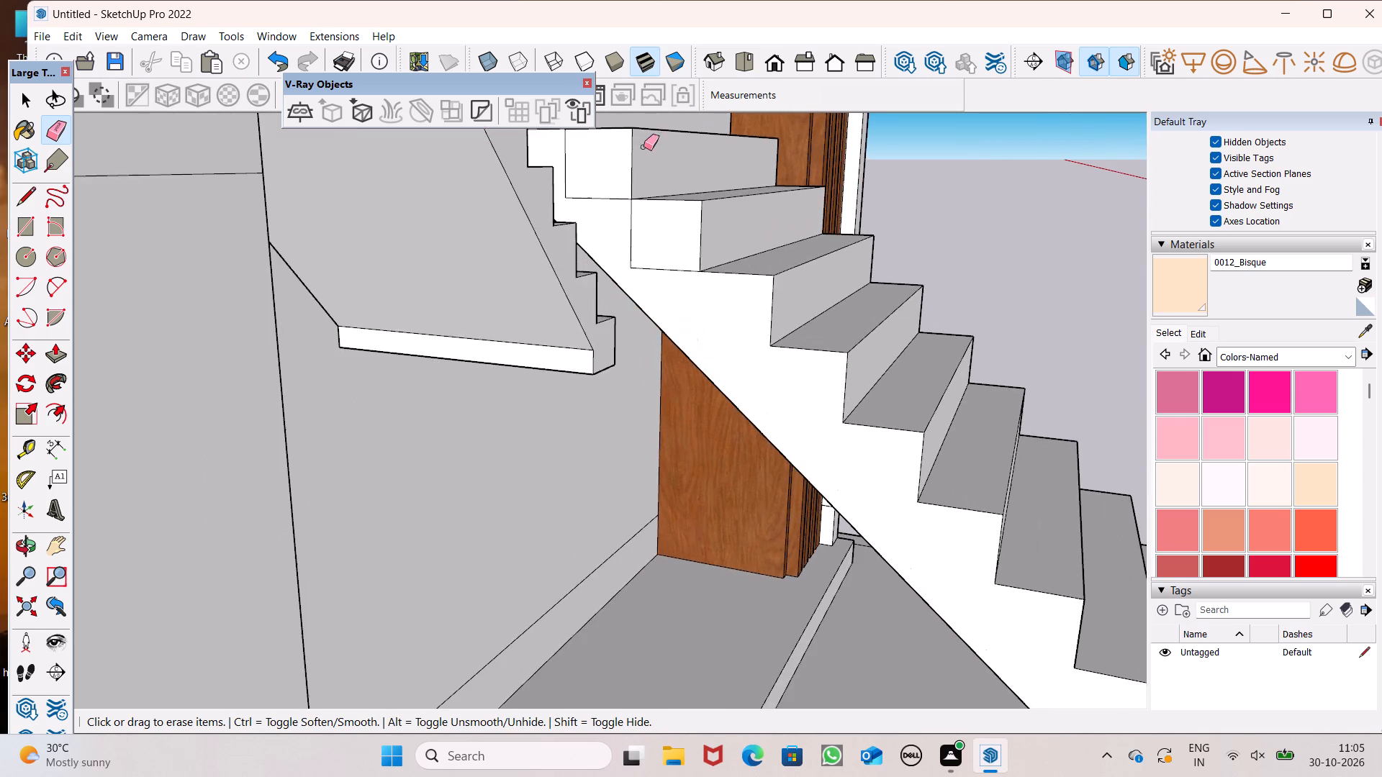
{"action": "scroll", "coordinate": [620, 172], "scroll_direction": "up", "scroll_amount": 7}
{"action": "left_click_drag", "start_coordinate": [515, 193], "coordinate": [530, 228]}
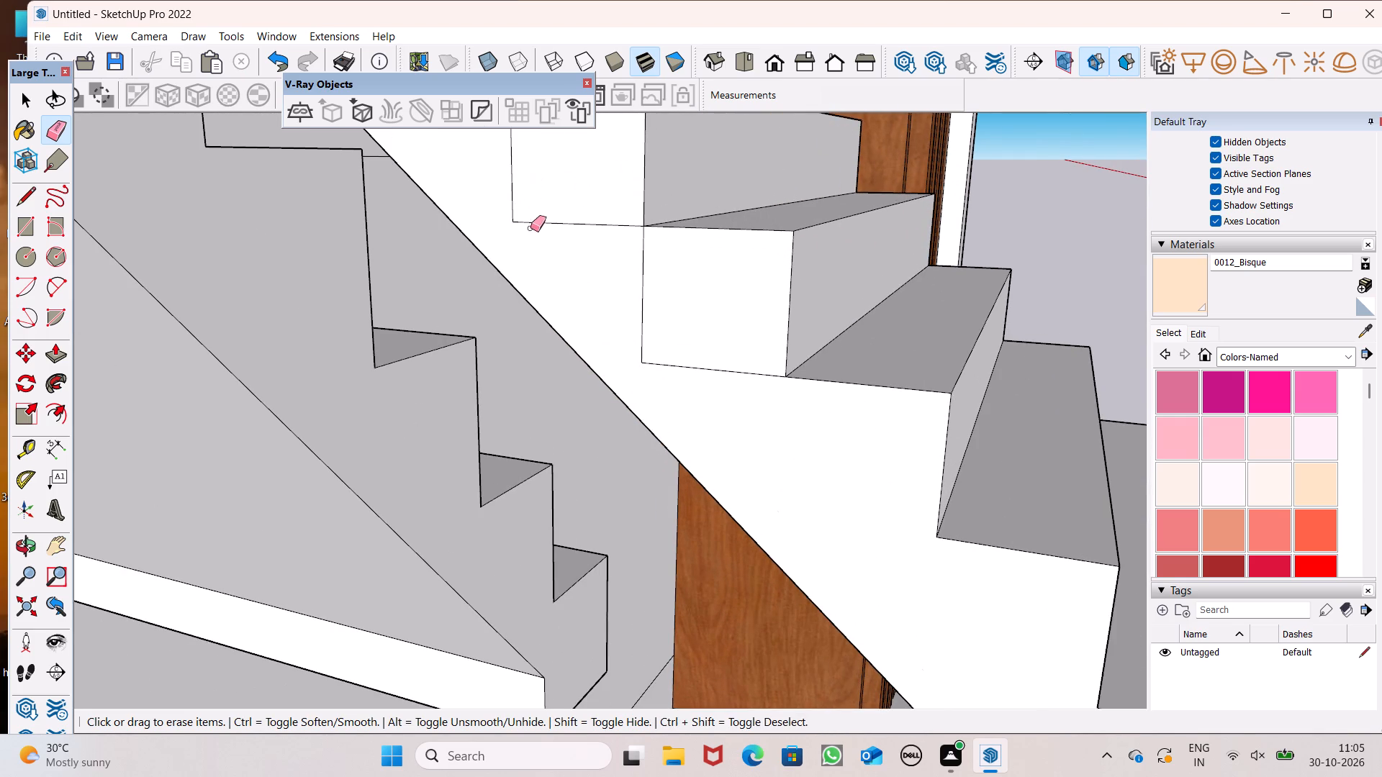
{"action": "left_click_drag", "start_coordinate": [530, 228], "coordinate": [714, 414]}
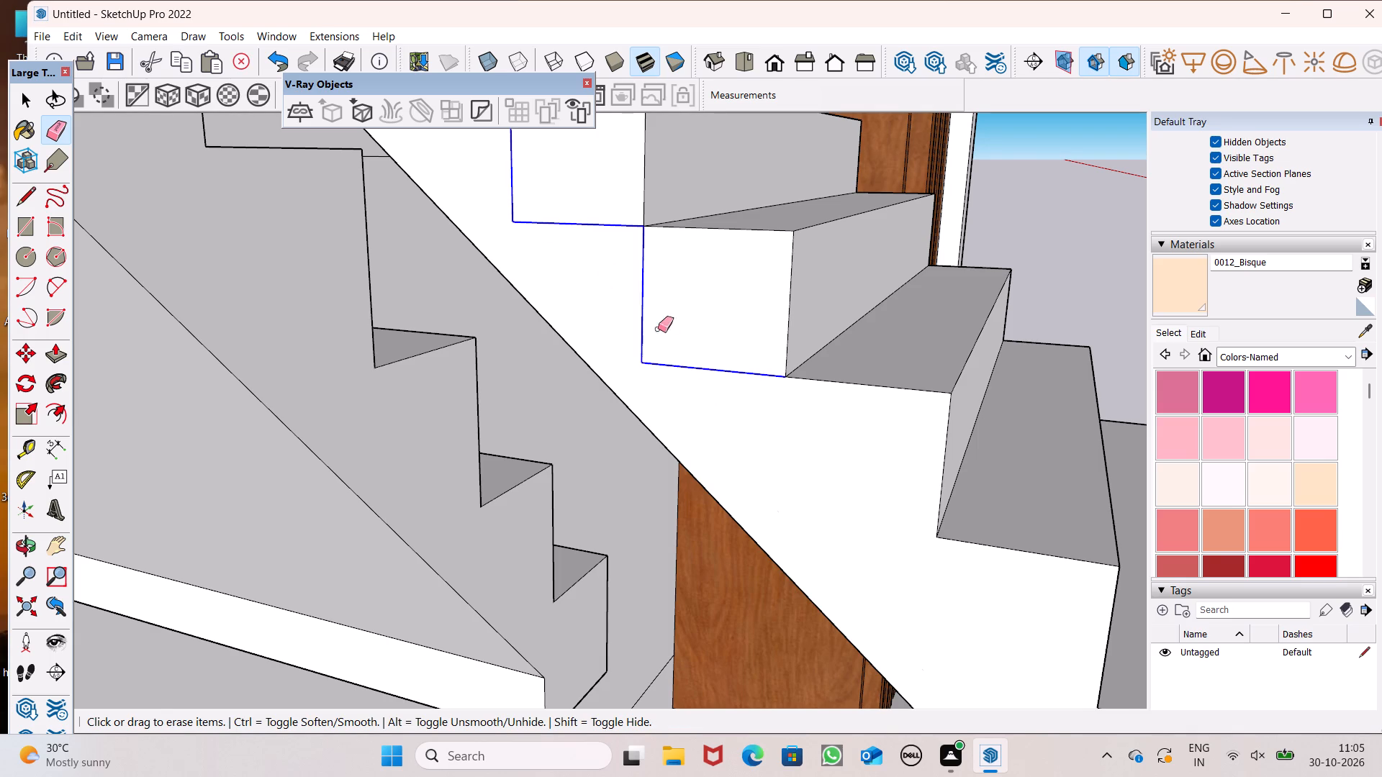
Erase the remaining step-outline edges on the long flight's inner side where it meets the wall corner.
{"action": "scroll", "coordinate": [643, 299], "scroll_direction": "down", "scroll_amount": 6}
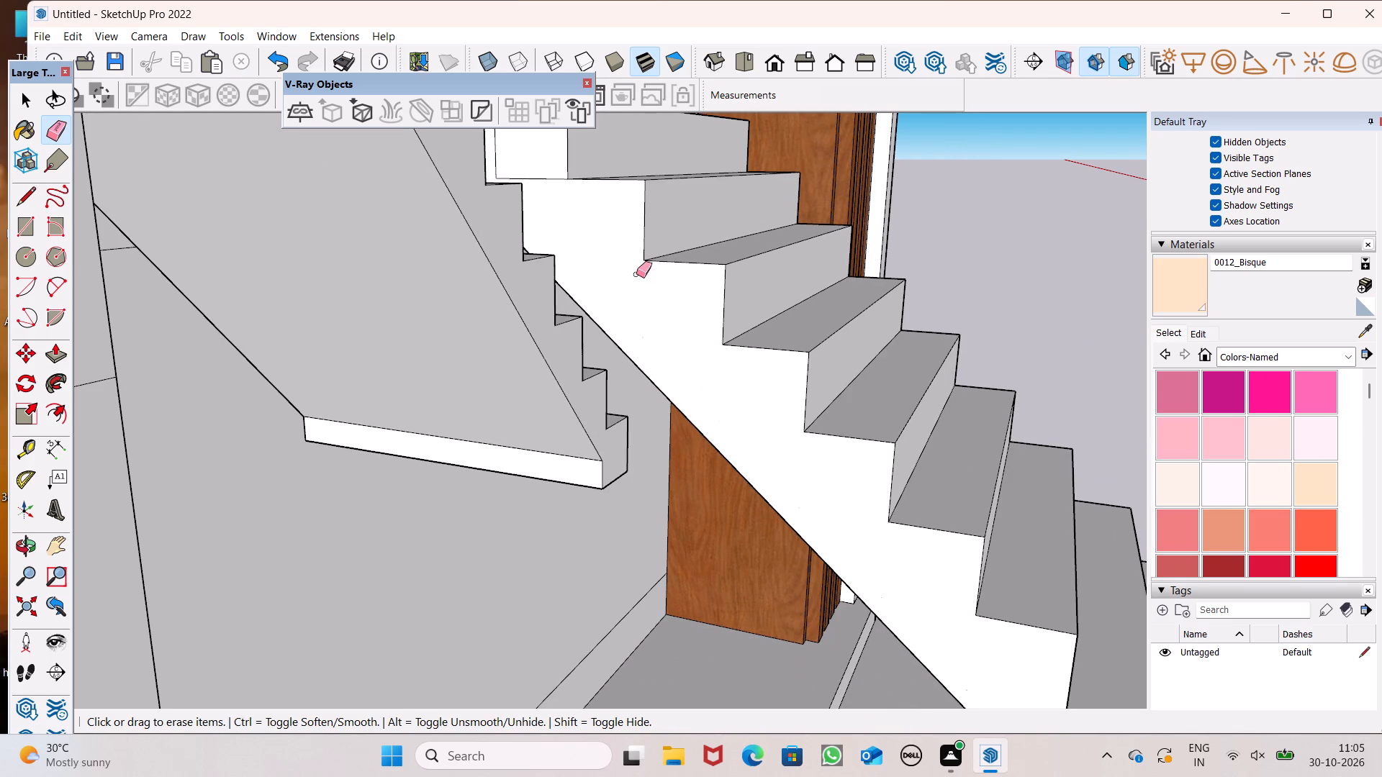
{"action": "scroll", "coordinate": [647, 359], "scroll_direction": "down", "scroll_amount": 6}
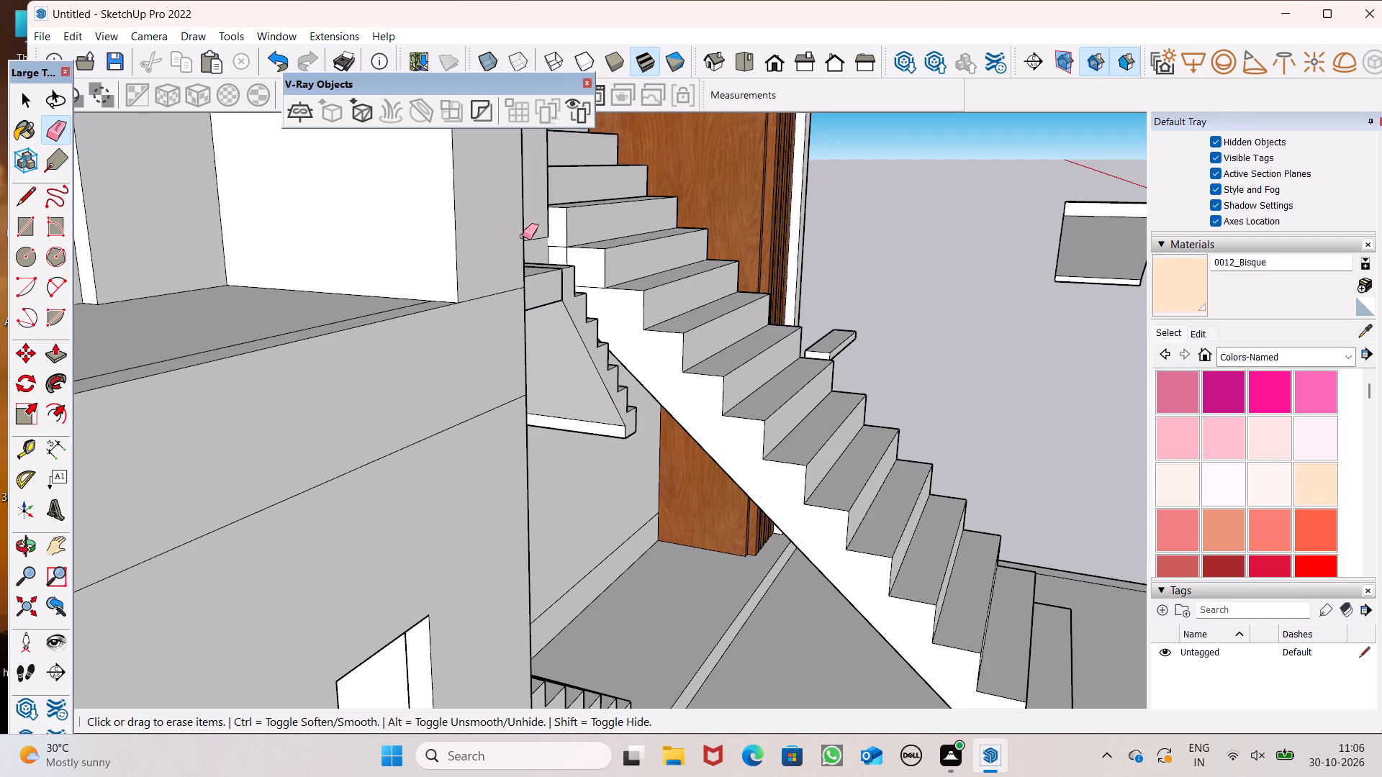
{"action": "middle_click_drag", "start_coordinate": [603, 249], "coordinate": [452, 276]}
{"action": "scroll", "coordinate": [497, 285], "scroll_direction": "up", "scroll_amount": 7}
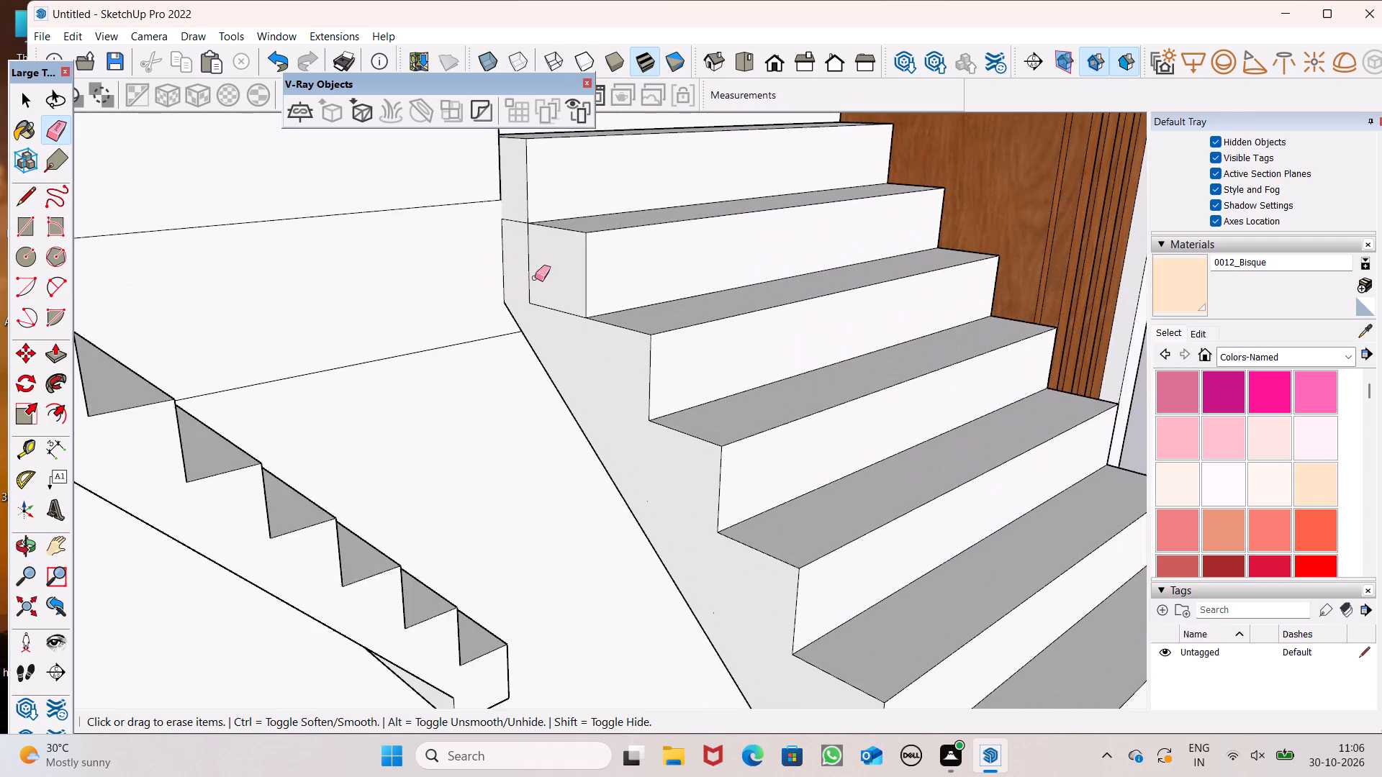
{"action": "scroll", "coordinate": [543, 275], "scroll_direction": "up", "scroll_amount": 1}
{"action": "middle_click_drag", "start_coordinate": [543, 275], "coordinate": [584, 283]}
{"action": "scroll", "coordinate": [547, 233], "scroll_direction": "up", "scroll_amount": 4}
{"action": "left_click_drag", "start_coordinate": [525, 222], "coordinate": [529, 227]}
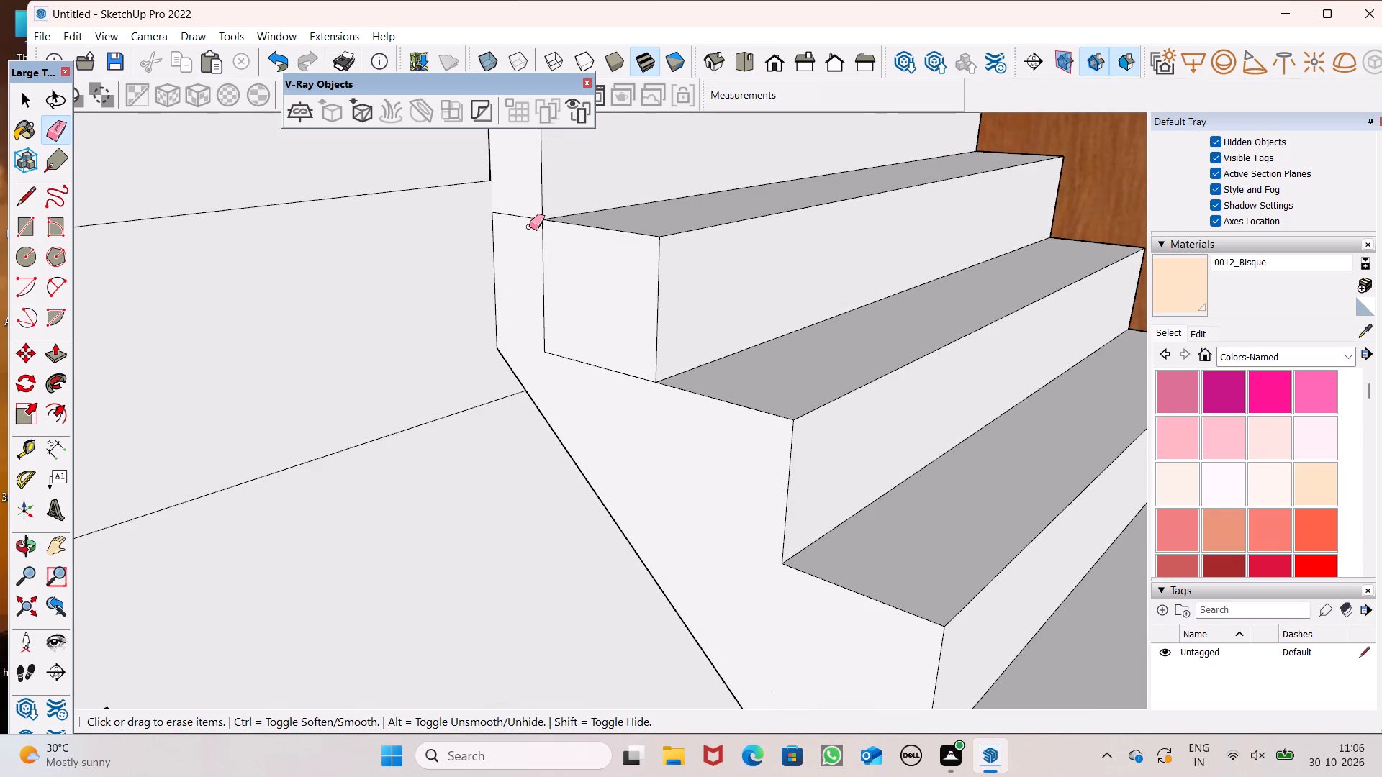
{"action": "left_click_drag", "start_coordinate": [529, 227], "coordinate": [554, 371]}
{"action": "left_click_drag", "start_coordinate": [504, 210], "coordinate": [507, 223]}
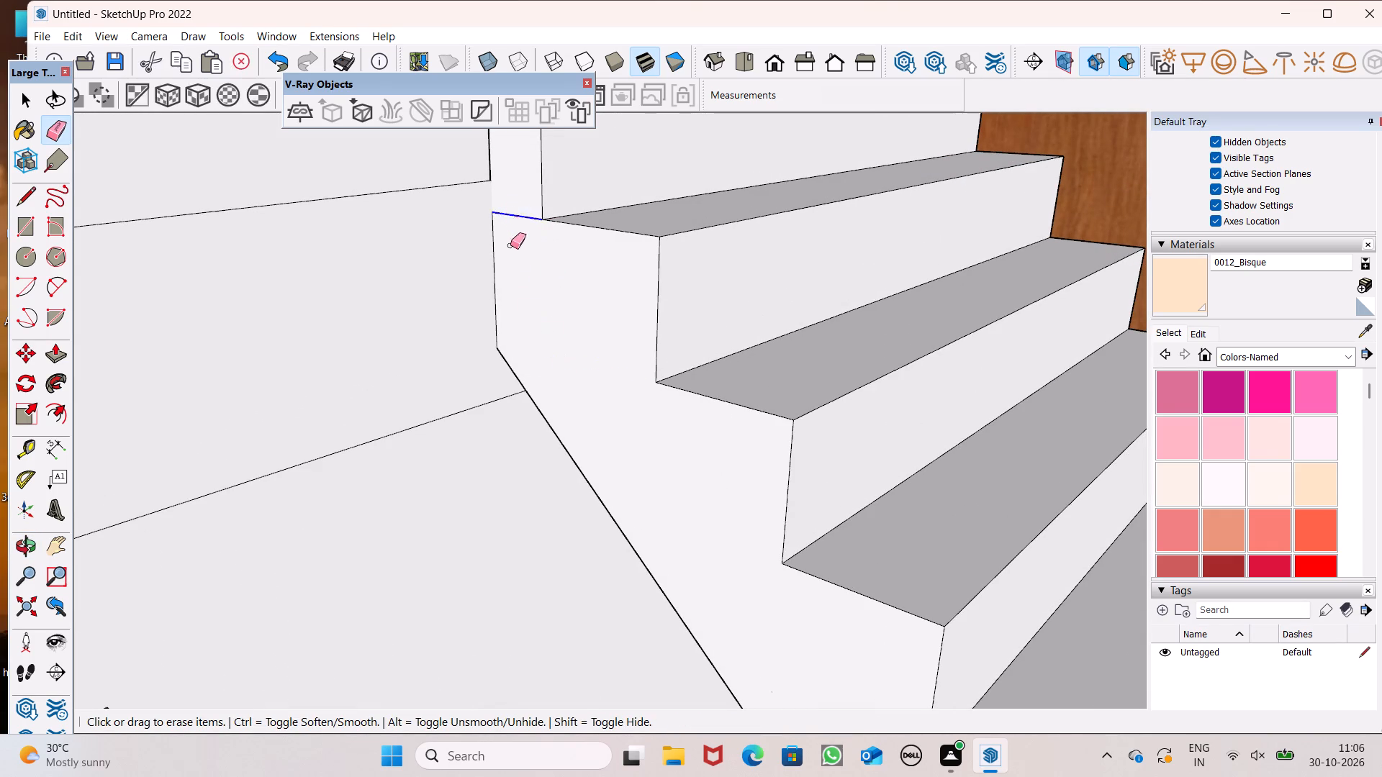
{"action": "scroll", "coordinate": [513, 262], "scroll_direction": "down", "scroll_amount": 5}
{"action": "middle_click_drag", "start_coordinate": [531, 281], "coordinate": [533, 259]}
{"action": "key", "text": "space"}
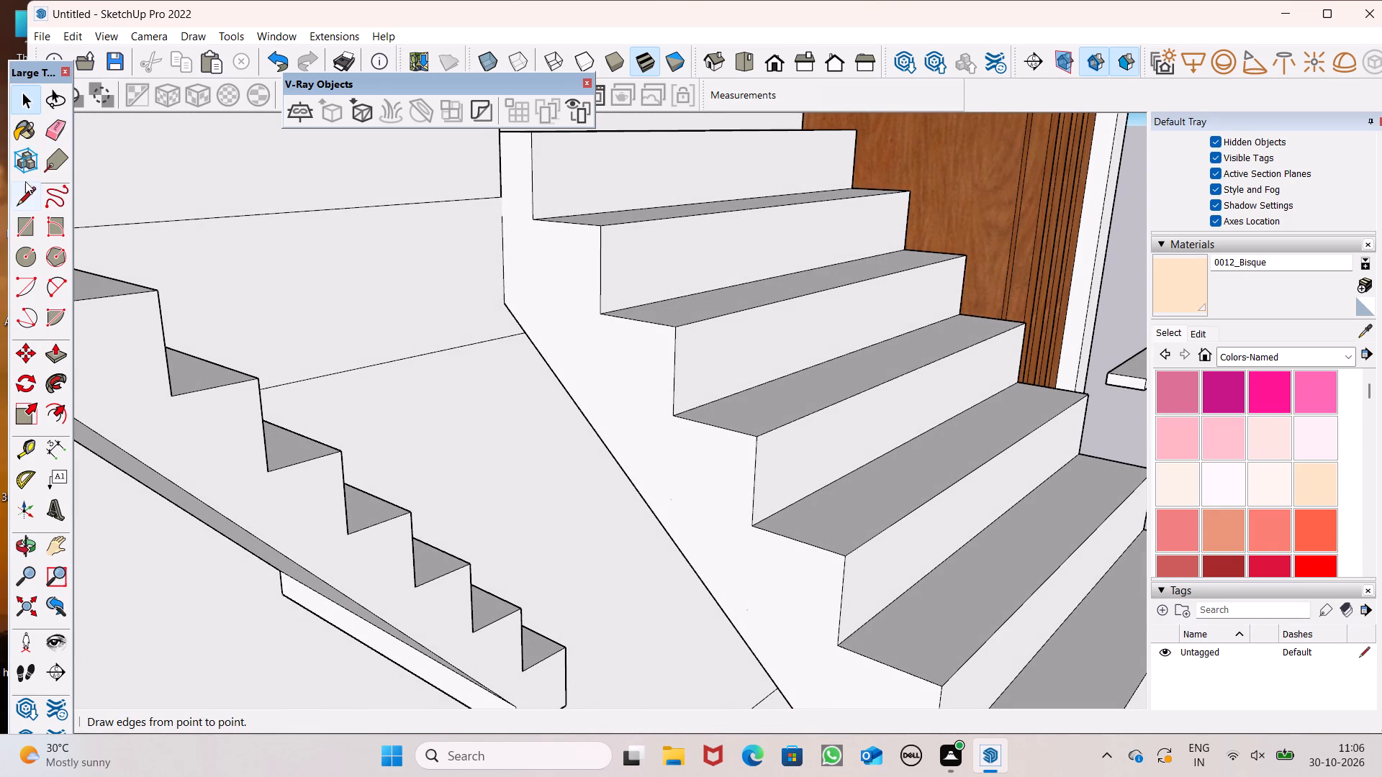
Draw a vertical line about 3 1/4" long down the wall corner to the top of the long flight's inner side edge.
{"action": "left_click", "coordinate": [25, 194]}
{"action": "middle_click_drag", "start_coordinate": [121, 232], "coordinate": [197, 277]}
{"action": "scroll", "coordinate": [367, 197], "scroll_direction": "up", "scroll_amount": 7}
{"action": "scroll", "coordinate": [542, 239], "scroll_direction": "up", "scroll_amount": 2}
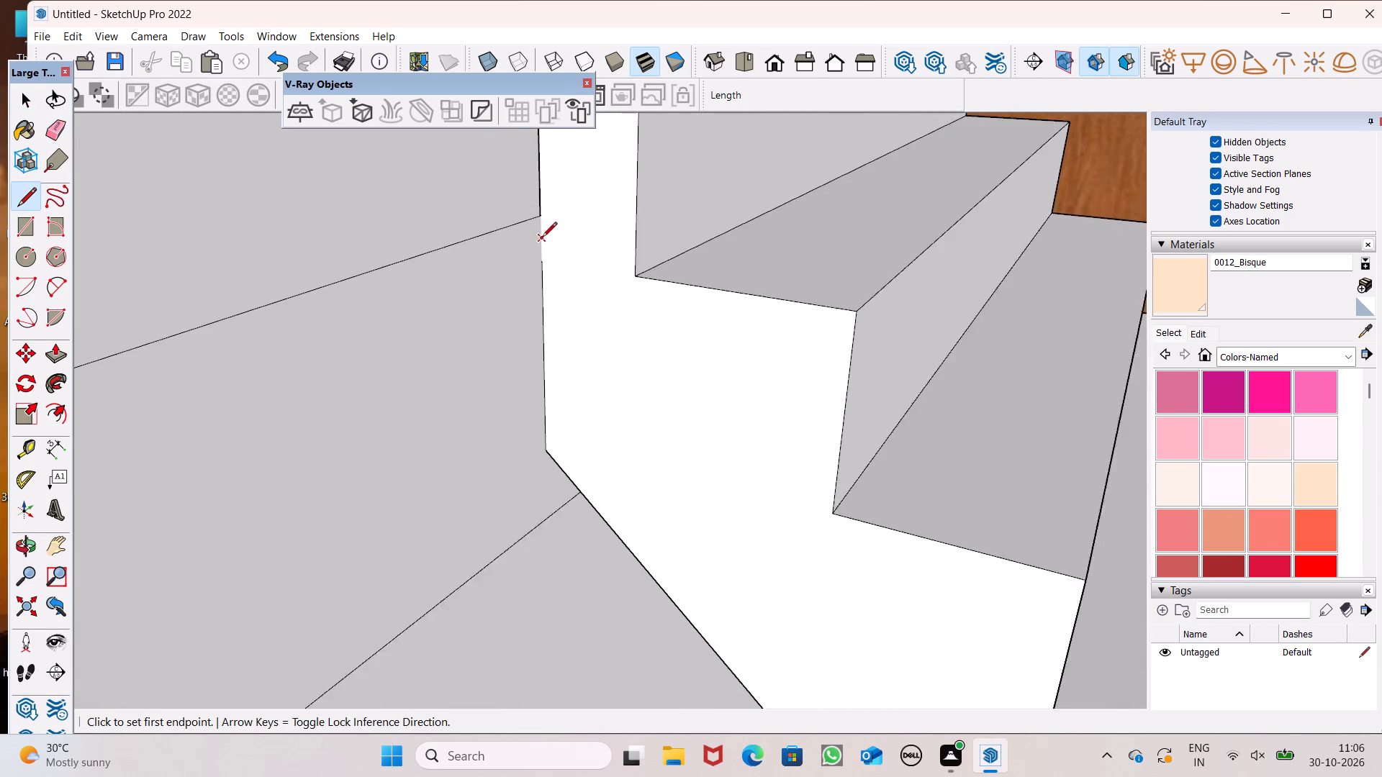
{"action": "scroll", "coordinate": [542, 238], "scroll_direction": "up", "scroll_amount": 3}
{"action": "left_click", "coordinate": [545, 207]}
{"action": "left_click", "coordinate": [545, 272]}
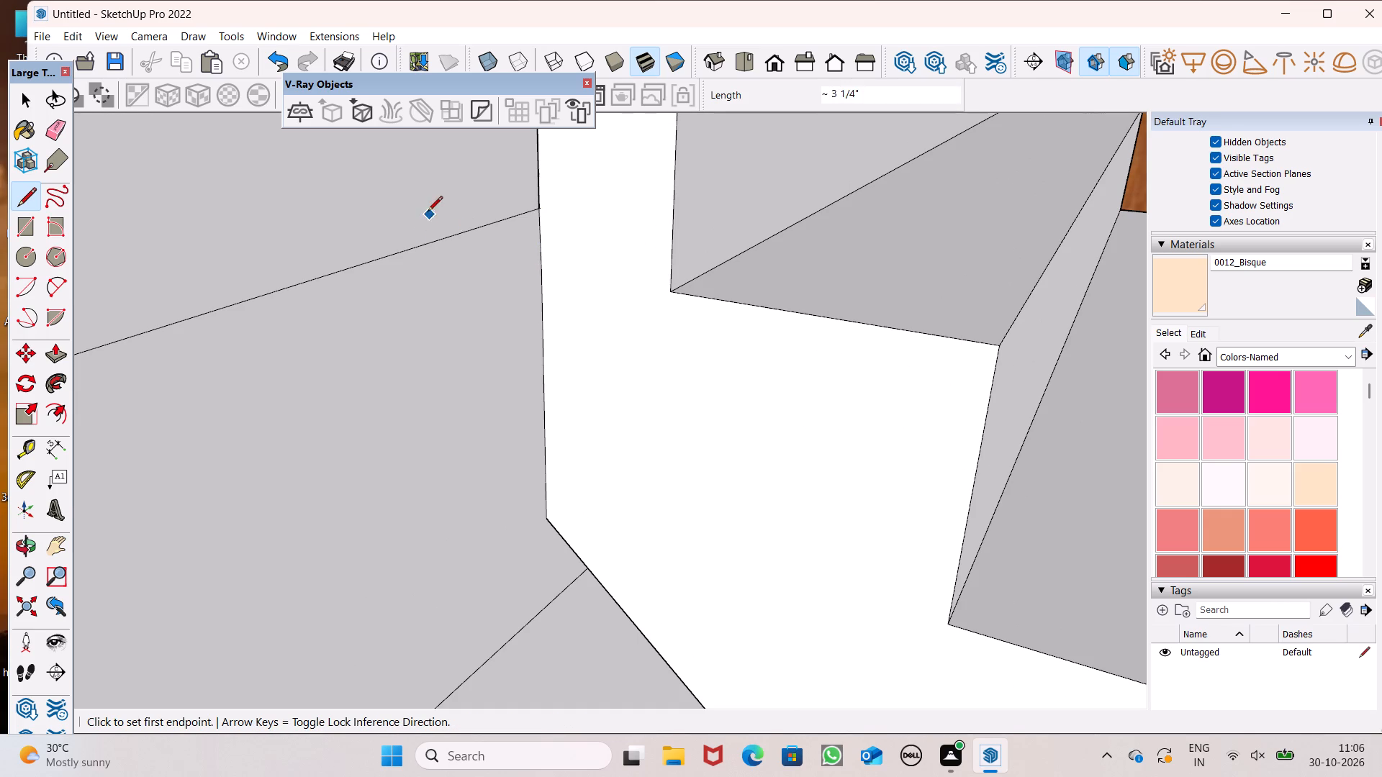
{"action": "scroll", "coordinate": [418, 235], "scroll_direction": "down", "scroll_amount": 13}
{"action": "key", "text": "space"}
Scale the short upper flight horizontally along the red axis until its bottom step reaches the long flight's side.
{"action": "scroll", "coordinate": [538, 296], "scroll_direction": "down", "scroll_amount": 6}
{"action": "middle_click_drag", "start_coordinate": [544, 293], "coordinate": [261, 275]}
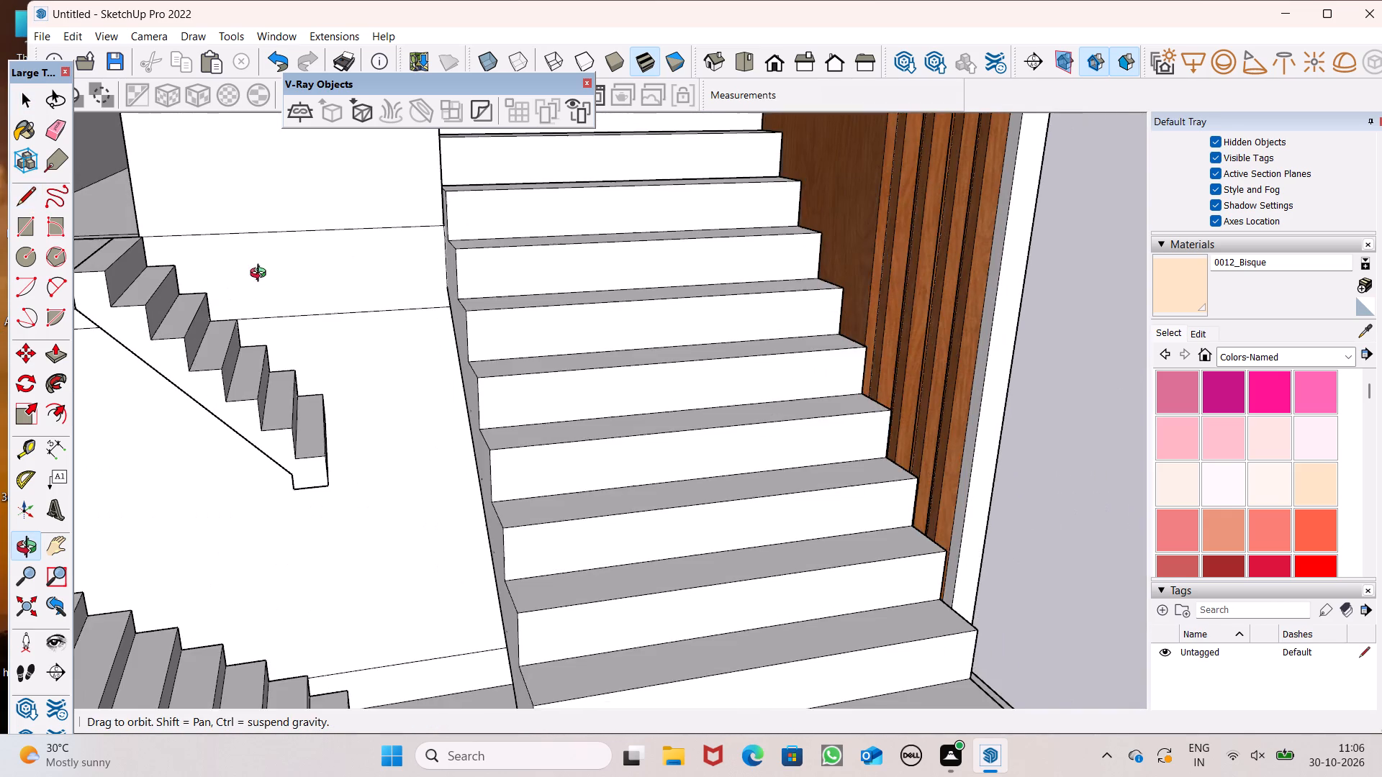
{"action": "middle_click_drag", "start_coordinate": [261, 275], "coordinate": [263, 275]}
{"action": "scroll", "coordinate": [266, 273], "scroll_direction": "up", "scroll_amount": 1}
{"action": "scroll", "coordinate": [304, 224], "scroll_direction": "down", "scroll_amount": 6}
{"action": "scroll", "coordinate": [399, 408], "scroll_direction": "up", "scroll_amount": 2}
{"action": "scroll", "coordinate": [708, 555], "scroll_direction": "down", "scroll_amount": 5}
{"action": "scroll", "coordinate": [734, 617], "scroll_direction": "down", "scroll_amount": 4}
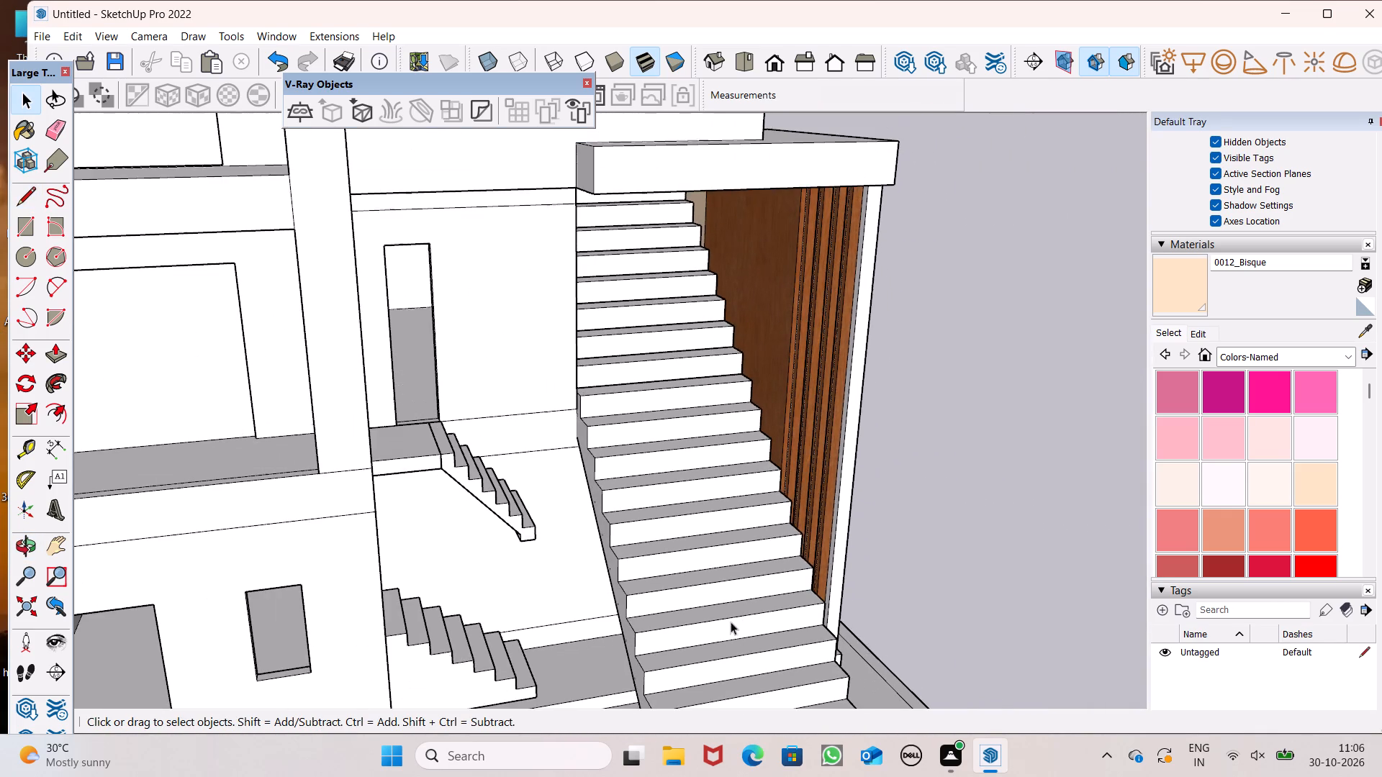
{"action": "middle_click_drag", "start_coordinate": [744, 661], "coordinate": [631, 614]}
{"action": "left_click", "coordinate": [443, 458]}
{"action": "middle_click_drag", "start_coordinate": [620, 512], "coordinate": [599, 519]}
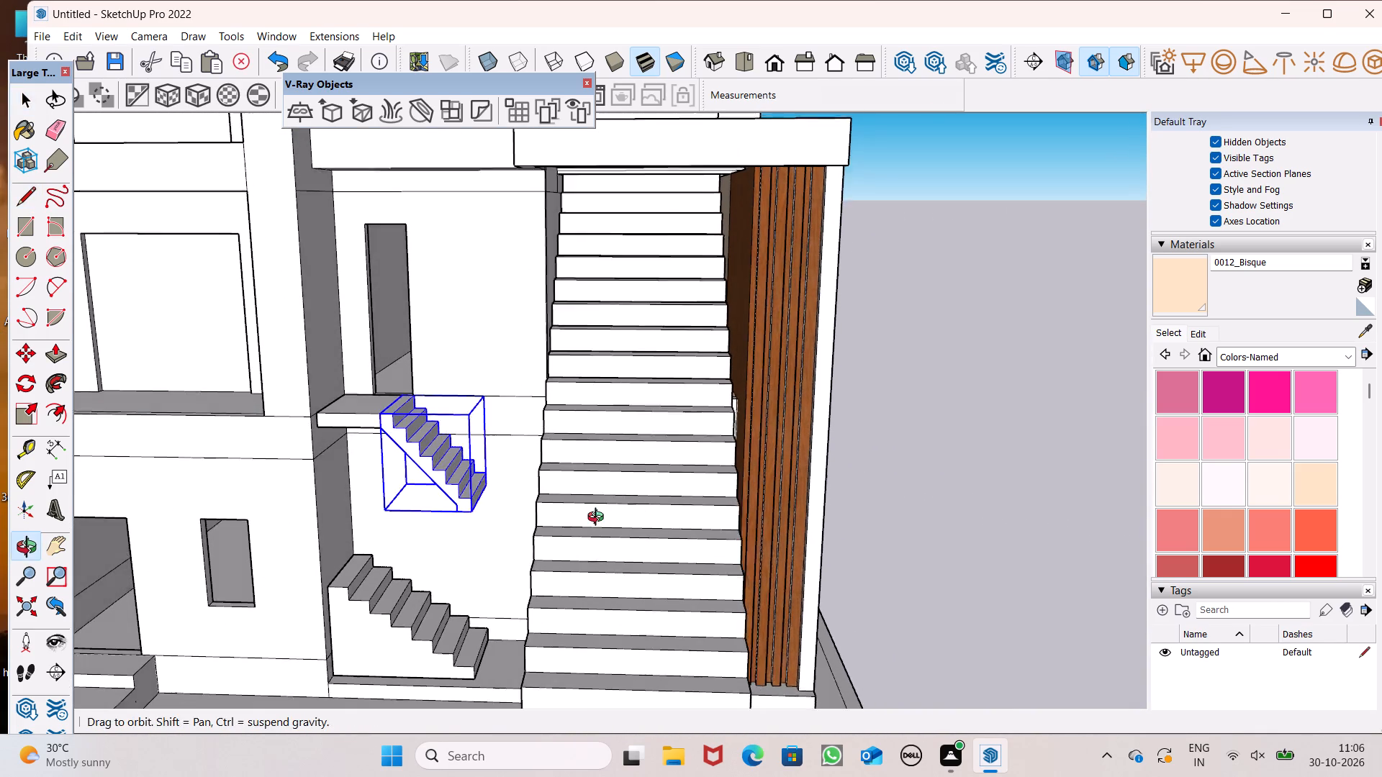
{"action": "middle_click_drag", "start_coordinate": [599, 519], "coordinate": [580, 520]}
{"action": "scroll", "coordinate": [580, 520], "scroll_direction": "up", "scroll_amount": 1}
{"action": "left_click", "coordinate": [24, 424]}
{"action": "middle_click_drag", "start_coordinate": [304, 531], "coordinate": [360, 531]}
{"action": "scroll", "coordinate": [453, 462], "scroll_direction": "up", "scroll_amount": 5}
{"action": "left_click_drag", "start_coordinate": [473, 450], "coordinate": [516, 453]}
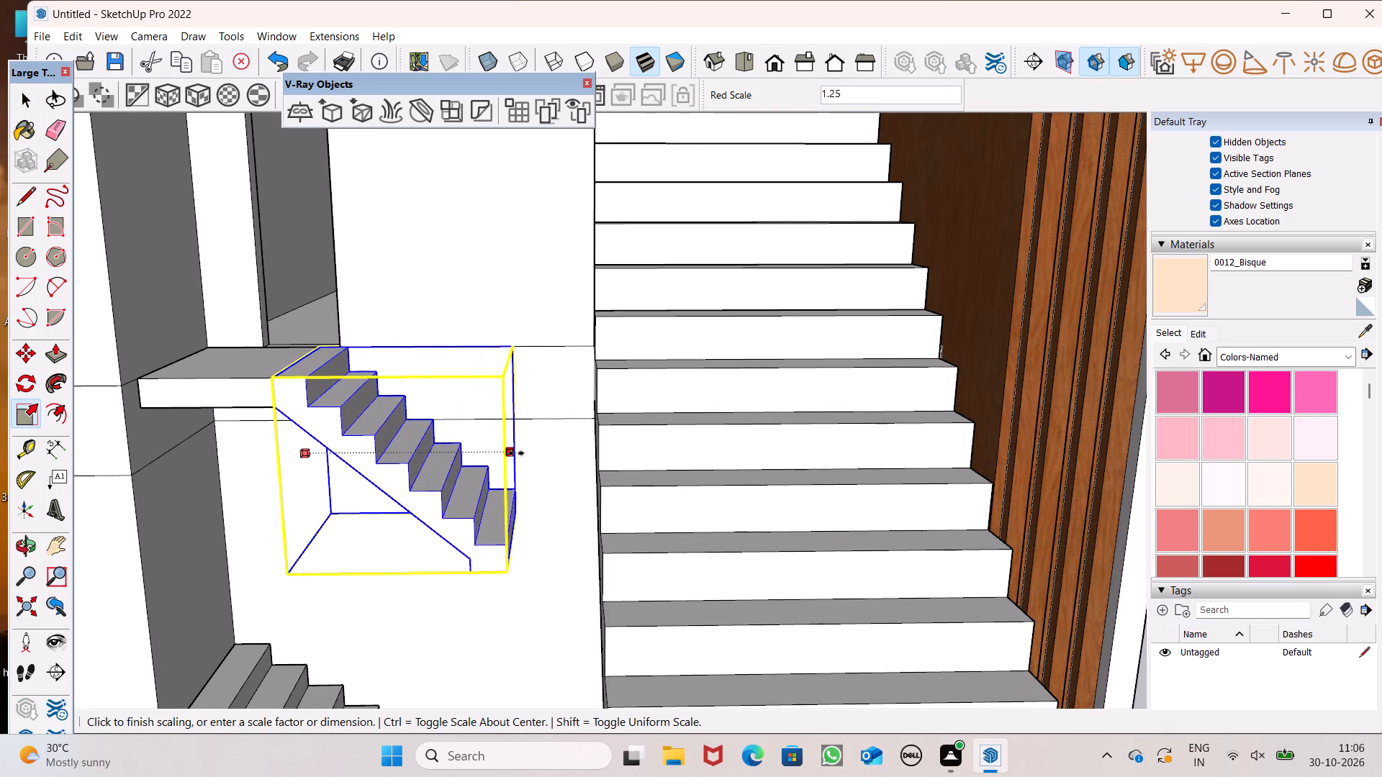
{"action": "left_click_drag", "start_coordinate": [516, 453], "coordinate": [599, 450]}
{"action": "middle_click_drag", "start_coordinate": [618, 525], "coordinate": [665, 471]}
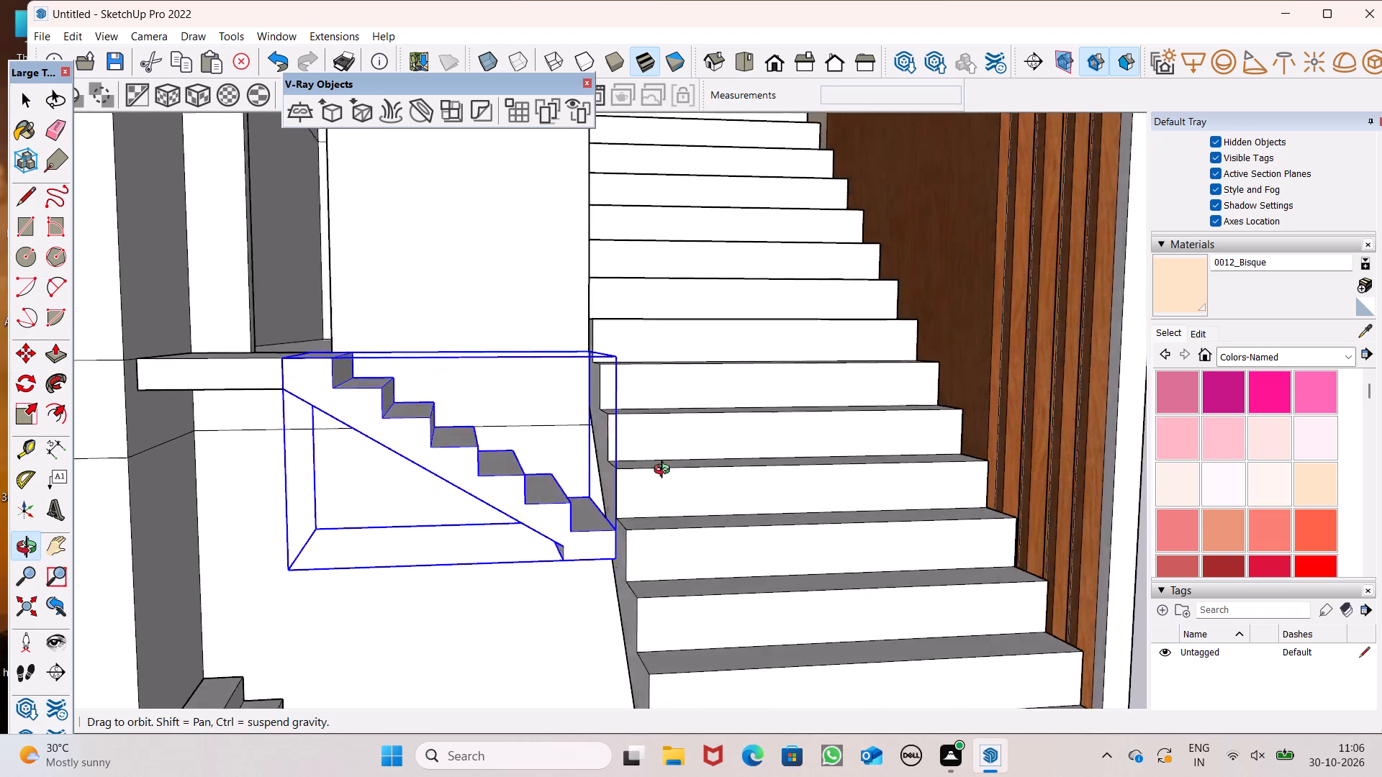
{"action": "middle_click_drag", "start_coordinate": [665, 471], "coordinate": [609, 529]}
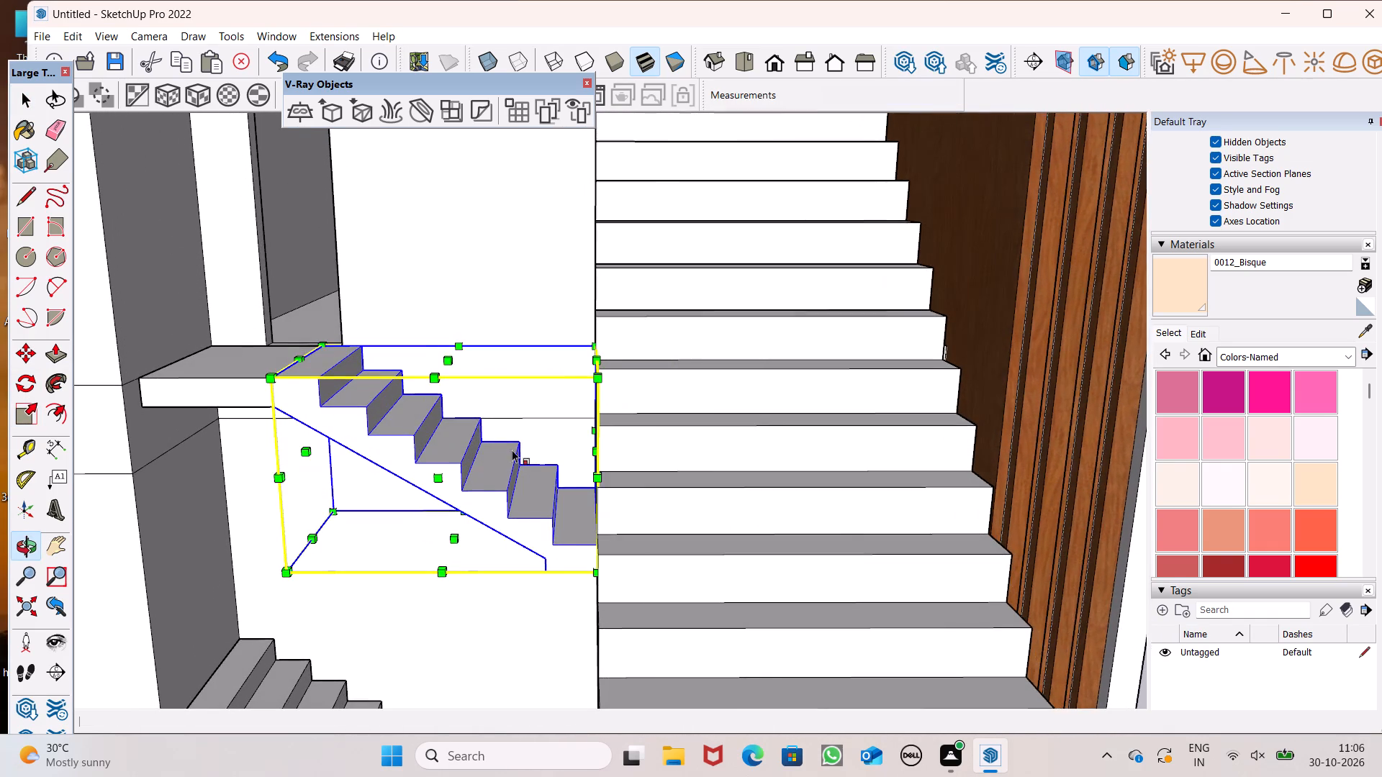
Explode the group of the scaled short upper flight.
{"action": "scroll", "coordinate": [459, 434], "scroll_direction": "down", "scroll_amount": 5}
{"action": "scroll", "coordinate": [343, 455], "scroll_direction": "down", "scroll_amount": 7}
{"action": "key", "text": "space"}
{"action": "left_click", "coordinate": [736, 451]}
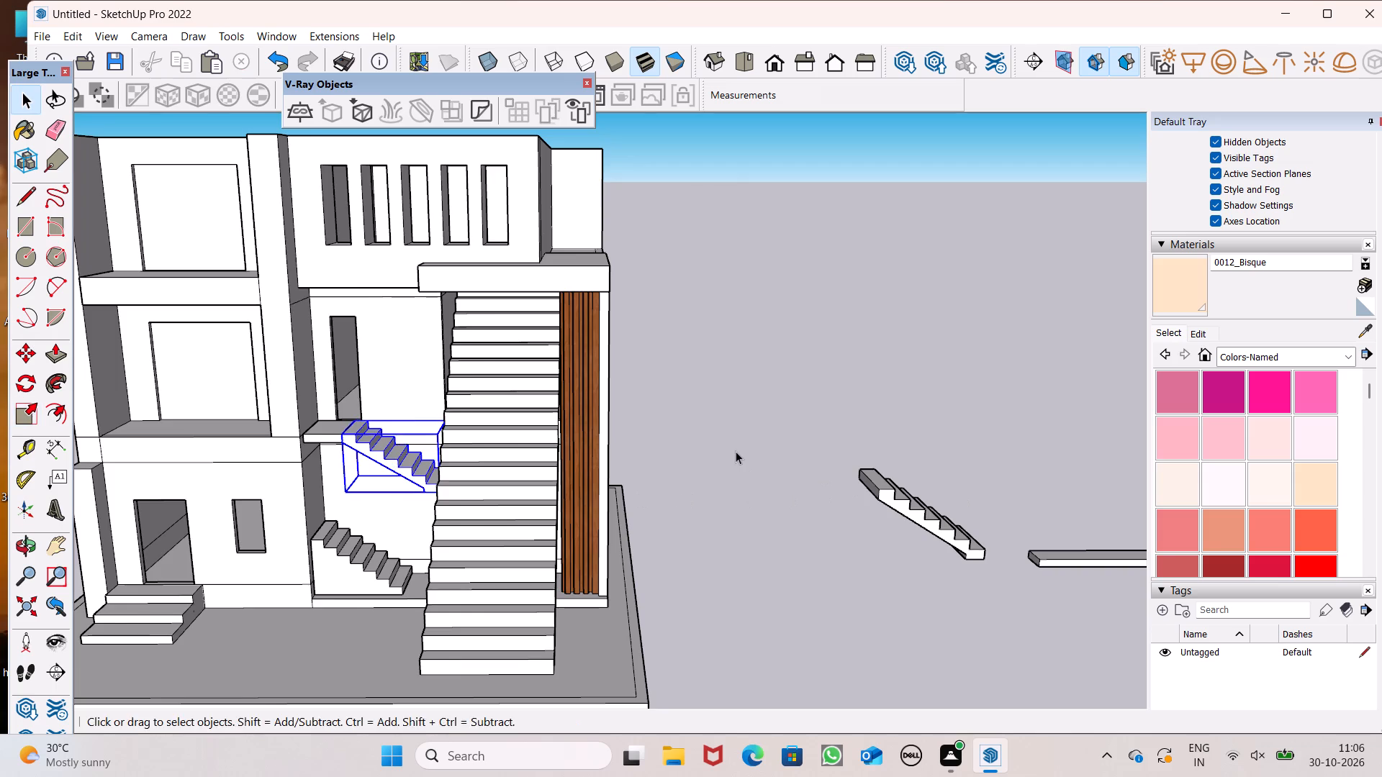
{"action": "middle_click_drag", "start_coordinate": [574, 558], "coordinate": [525, 526]}
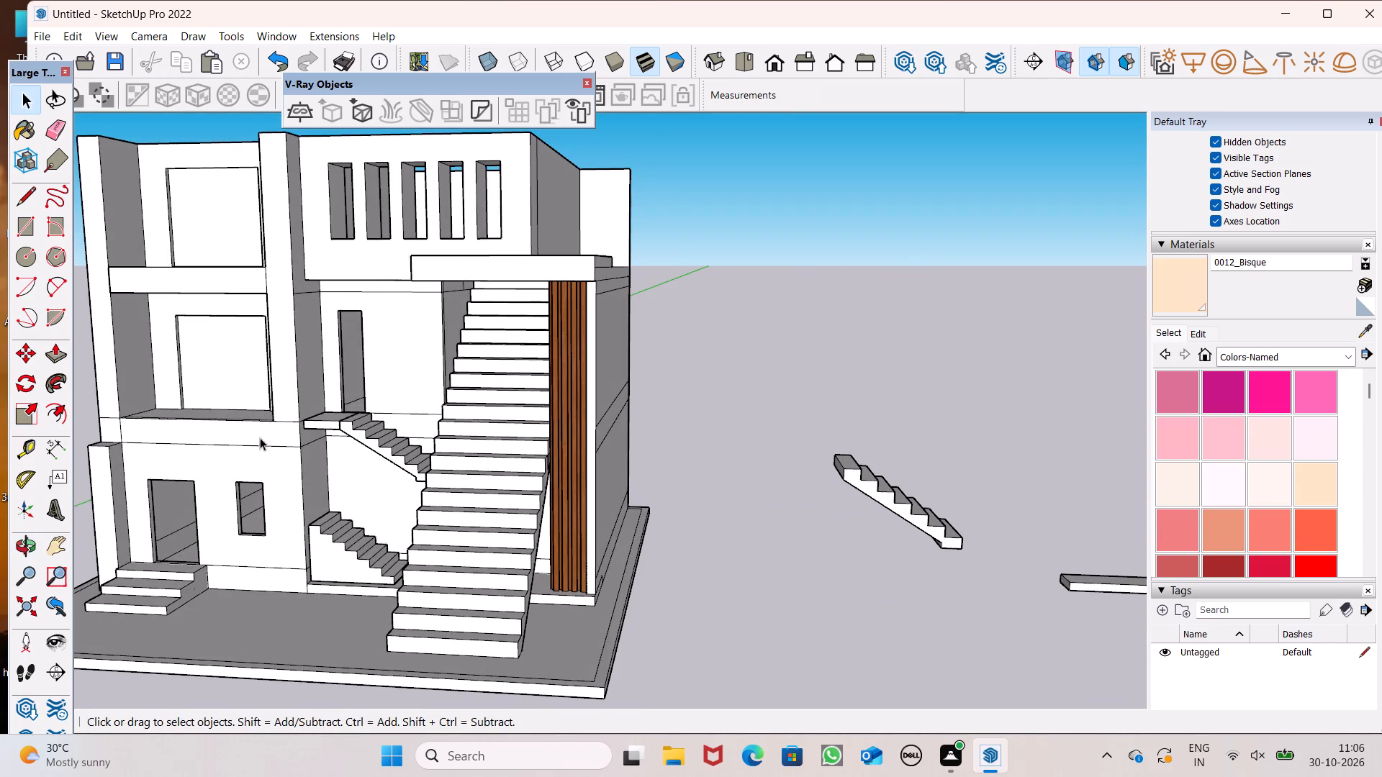
{"action": "middle_click_drag", "start_coordinate": [269, 431], "coordinate": [326, 564]}
{"action": "scroll", "coordinate": [339, 491], "scroll_direction": "up", "scroll_amount": 13}
{"action": "left_click", "coordinate": [370, 439]}
{"action": "right_click", "coordinate": [371, 437]}
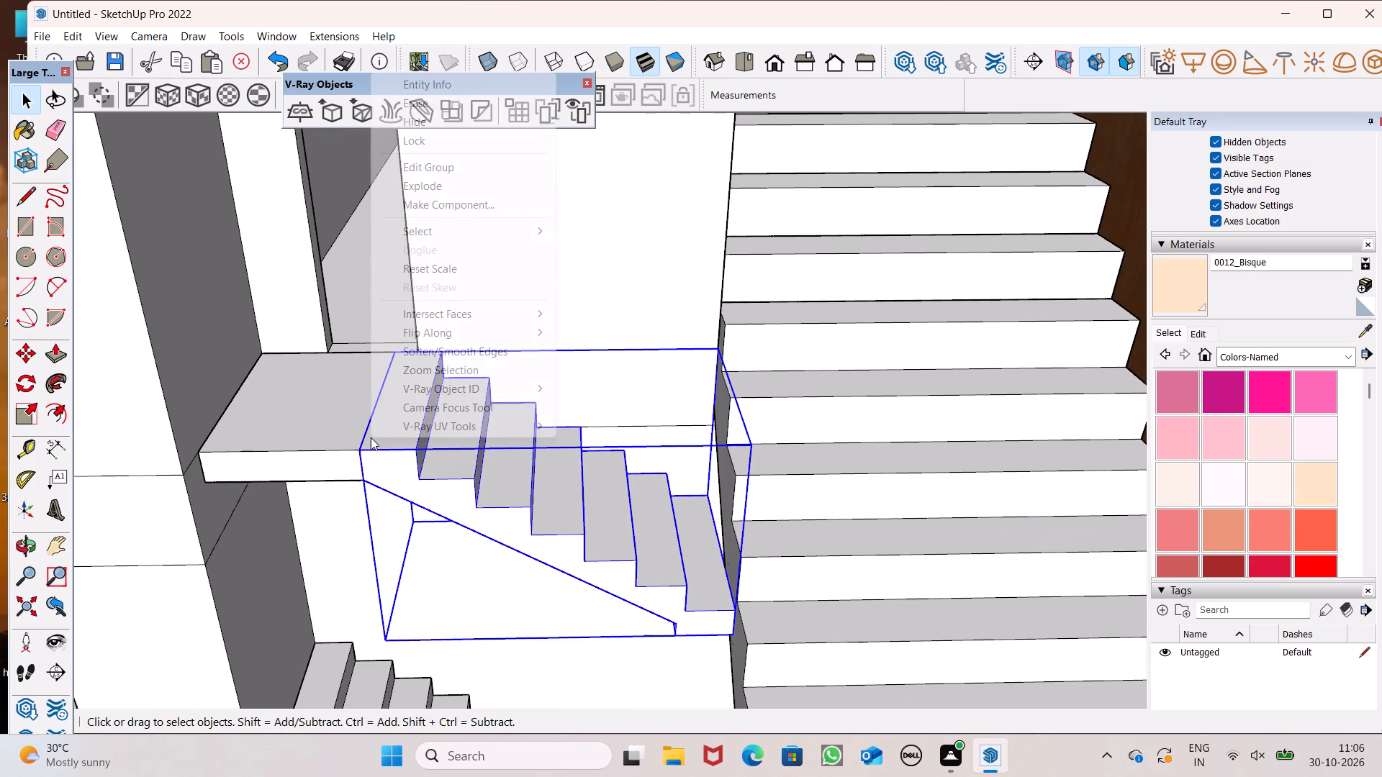
{"action": "left_click", "coordinate": [400, 183]}
{"action": "scroll", "coordinate": [376, 337], "scroll_direction": "down", "scroll_amount": 7}
{"action": "scroll", "coordinate": [369, 437], "scroll_direction": "down", "scroll_amount": 4}
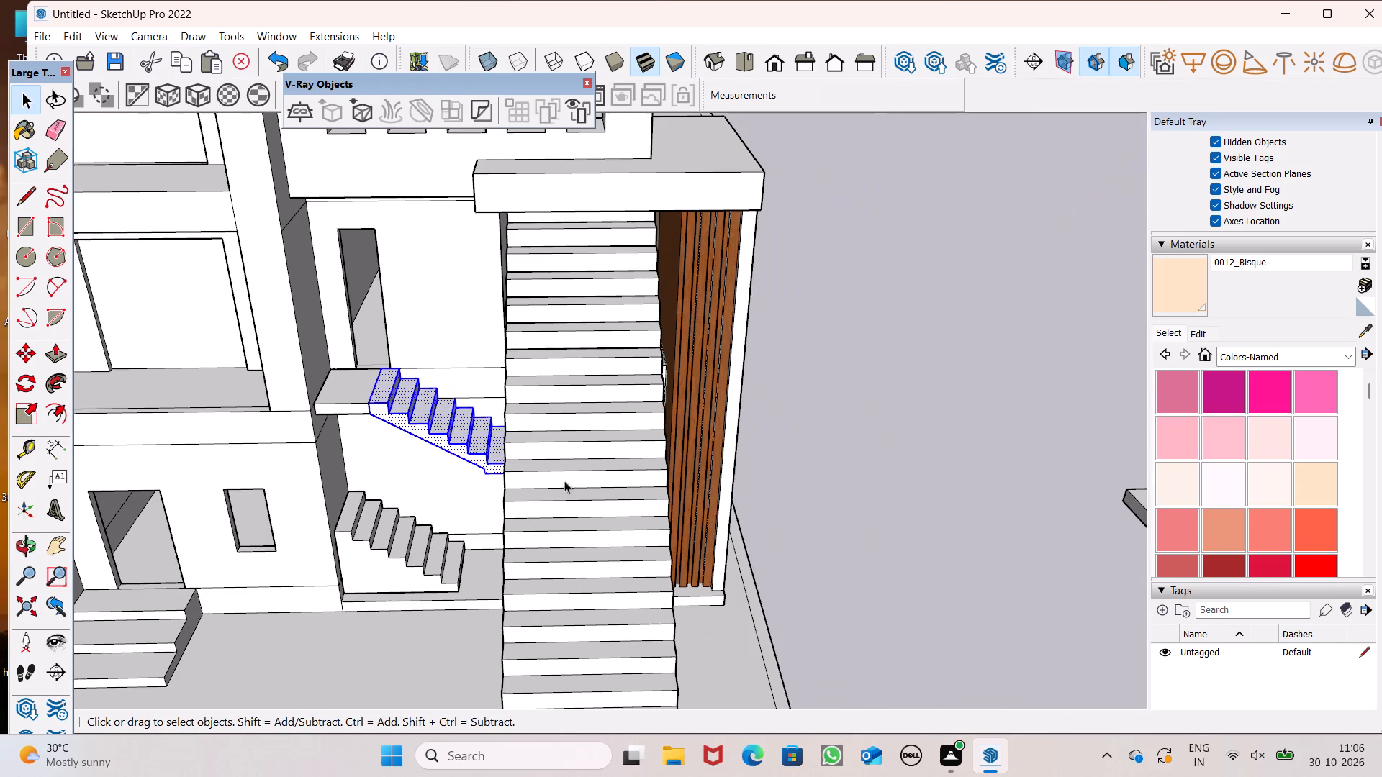
{"action": "left_click", "coordinate": [845, 537]}
Explode the landing slab's group at the top of the short upper flight.
{"action": "scroll", "coordinate": [370, 406], "scroll_direction": "up", "scroll_amount": 3}
{"action": "left_click", "coordinate": [366, 401]}
{"action": "right_click", "coordinate": [366, 399]}
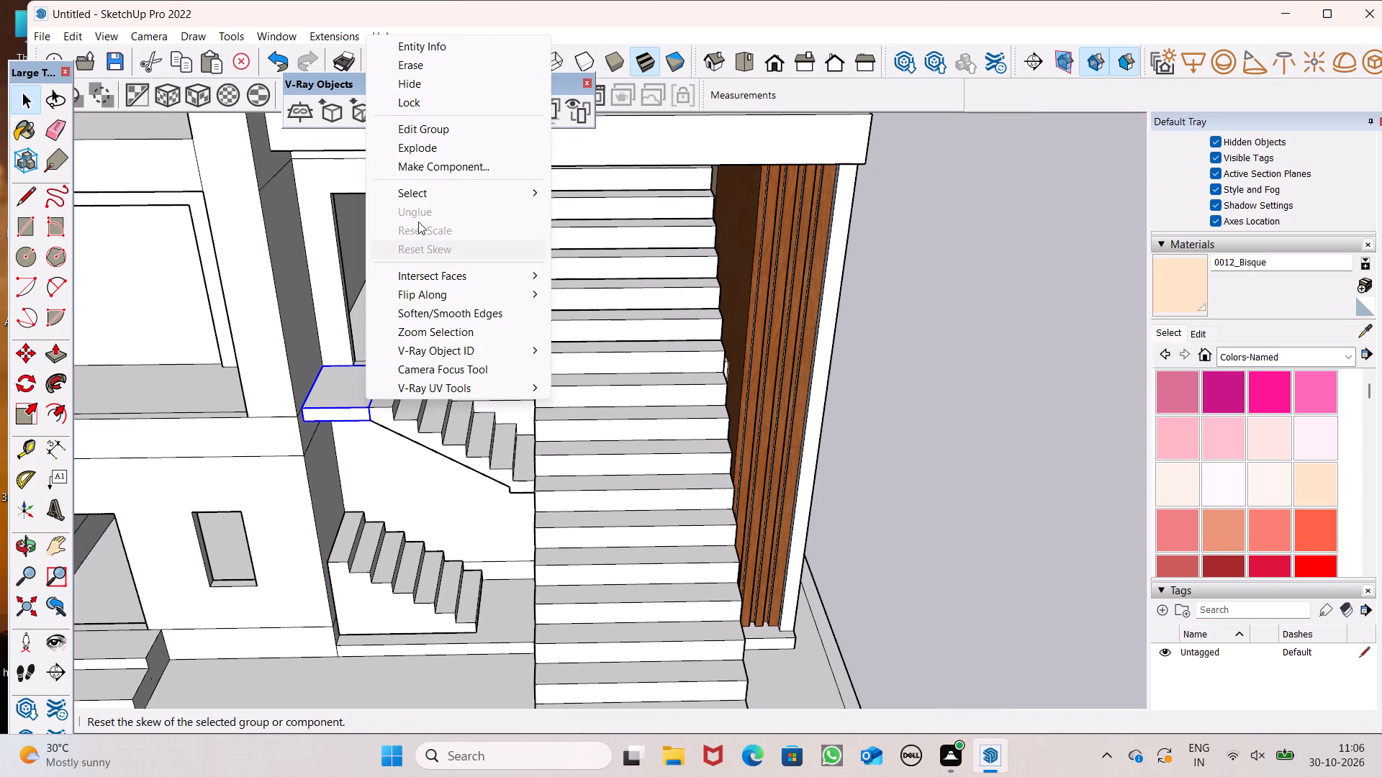
{"action": "left_click", "coordinate": [438, 153]}
{"action": "scroll", "coordinate": [359, 335], "scroll_direction": "down", "scroll_amount": 5}
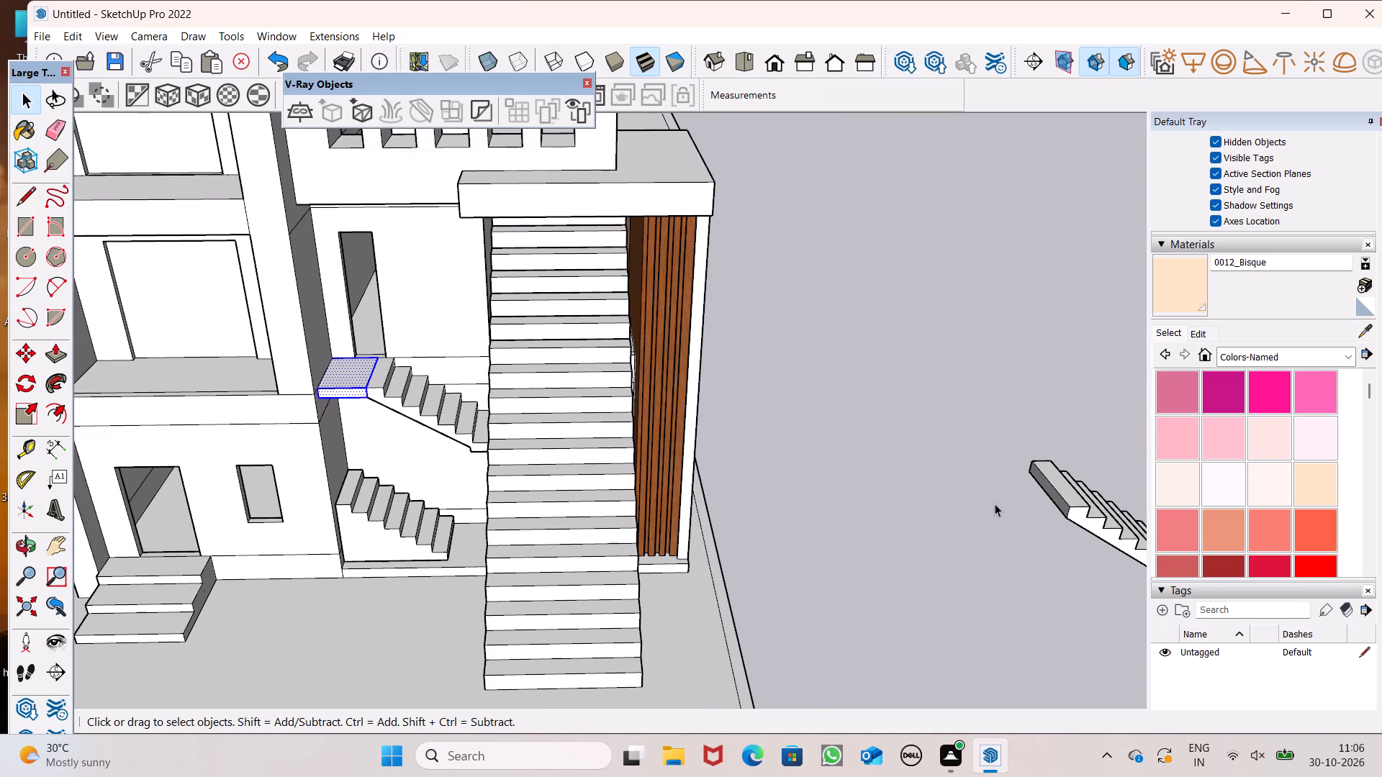
{"action": "left_click", "coordinate": [828, 396]}
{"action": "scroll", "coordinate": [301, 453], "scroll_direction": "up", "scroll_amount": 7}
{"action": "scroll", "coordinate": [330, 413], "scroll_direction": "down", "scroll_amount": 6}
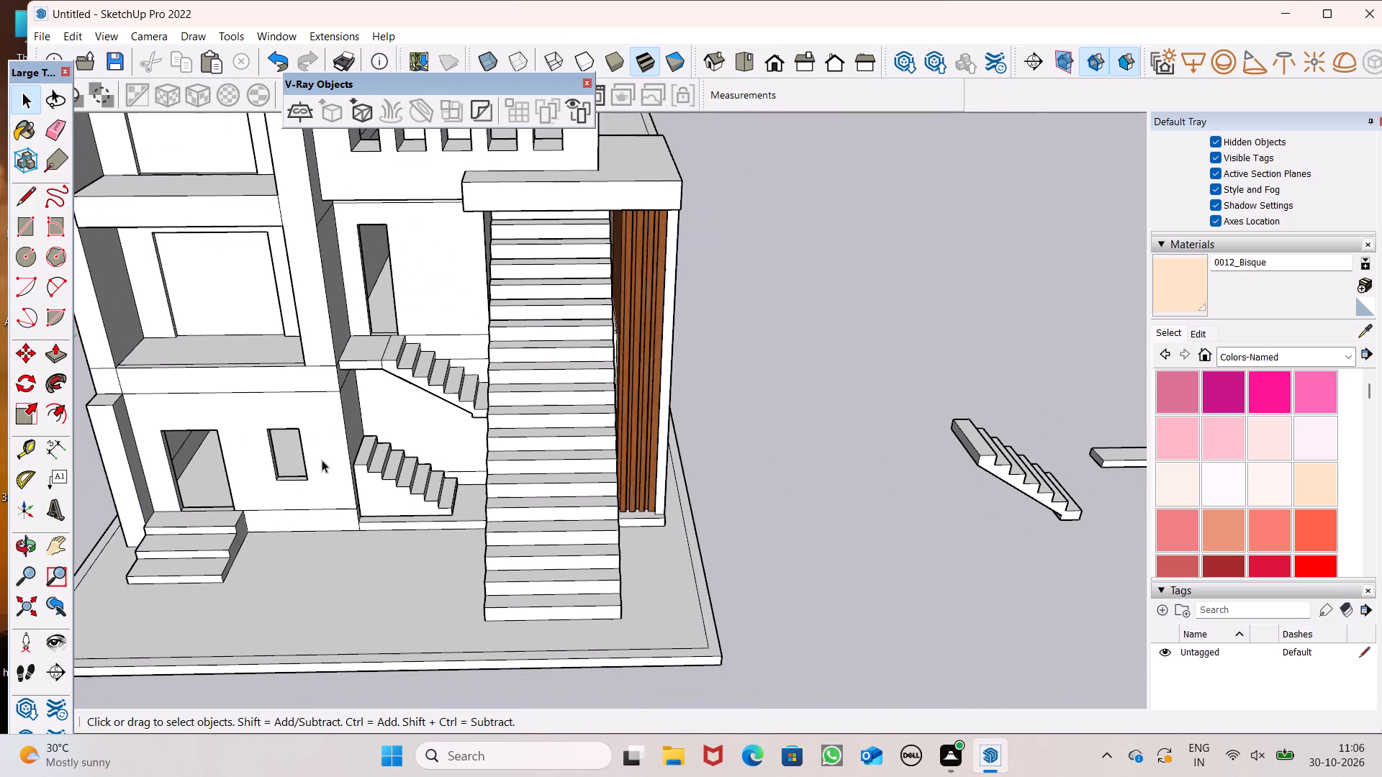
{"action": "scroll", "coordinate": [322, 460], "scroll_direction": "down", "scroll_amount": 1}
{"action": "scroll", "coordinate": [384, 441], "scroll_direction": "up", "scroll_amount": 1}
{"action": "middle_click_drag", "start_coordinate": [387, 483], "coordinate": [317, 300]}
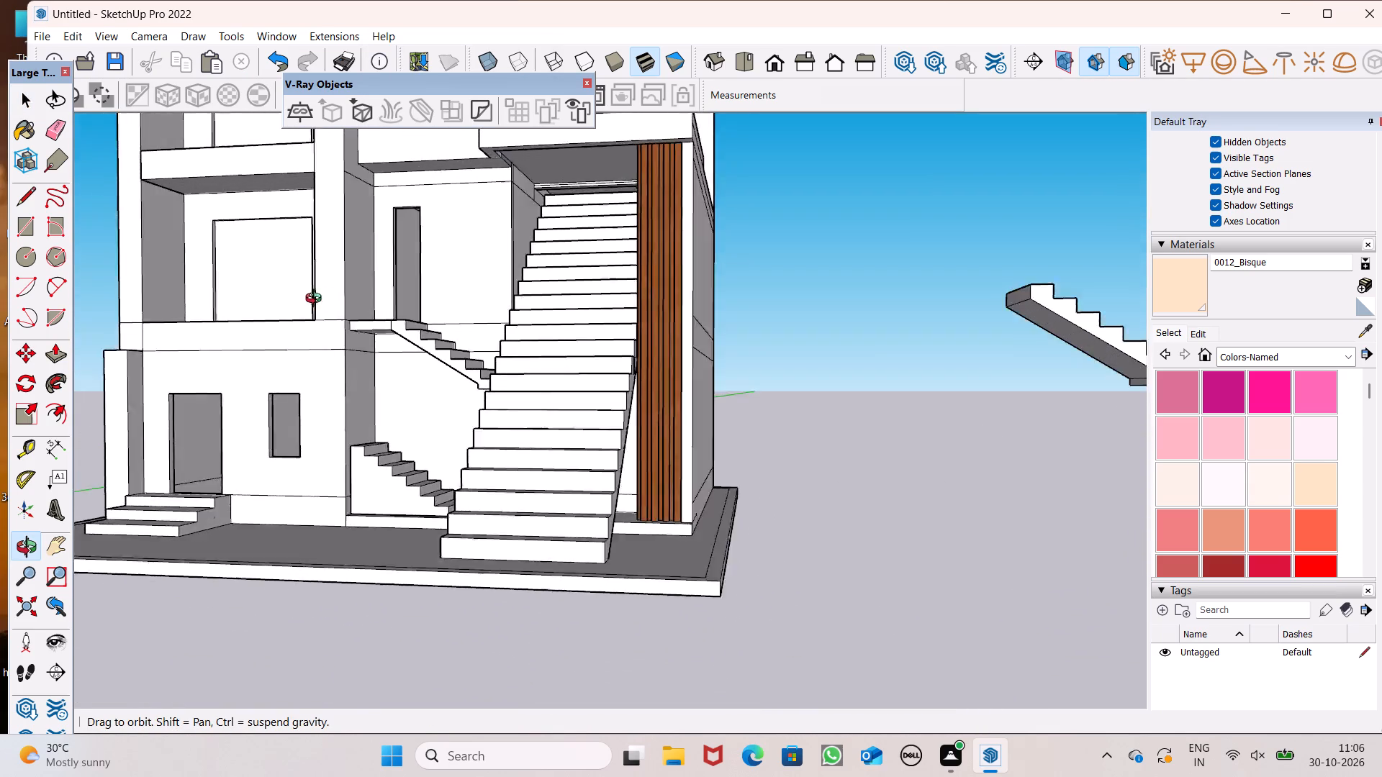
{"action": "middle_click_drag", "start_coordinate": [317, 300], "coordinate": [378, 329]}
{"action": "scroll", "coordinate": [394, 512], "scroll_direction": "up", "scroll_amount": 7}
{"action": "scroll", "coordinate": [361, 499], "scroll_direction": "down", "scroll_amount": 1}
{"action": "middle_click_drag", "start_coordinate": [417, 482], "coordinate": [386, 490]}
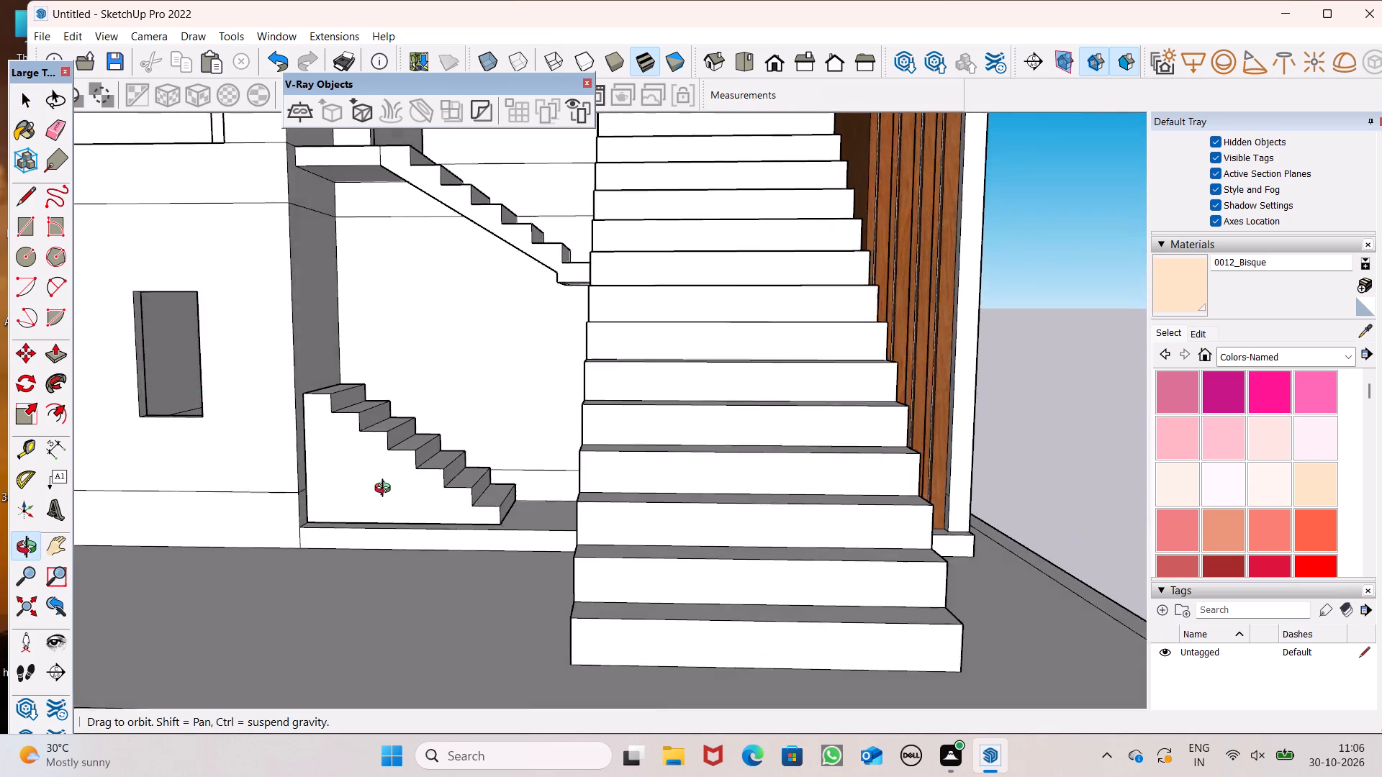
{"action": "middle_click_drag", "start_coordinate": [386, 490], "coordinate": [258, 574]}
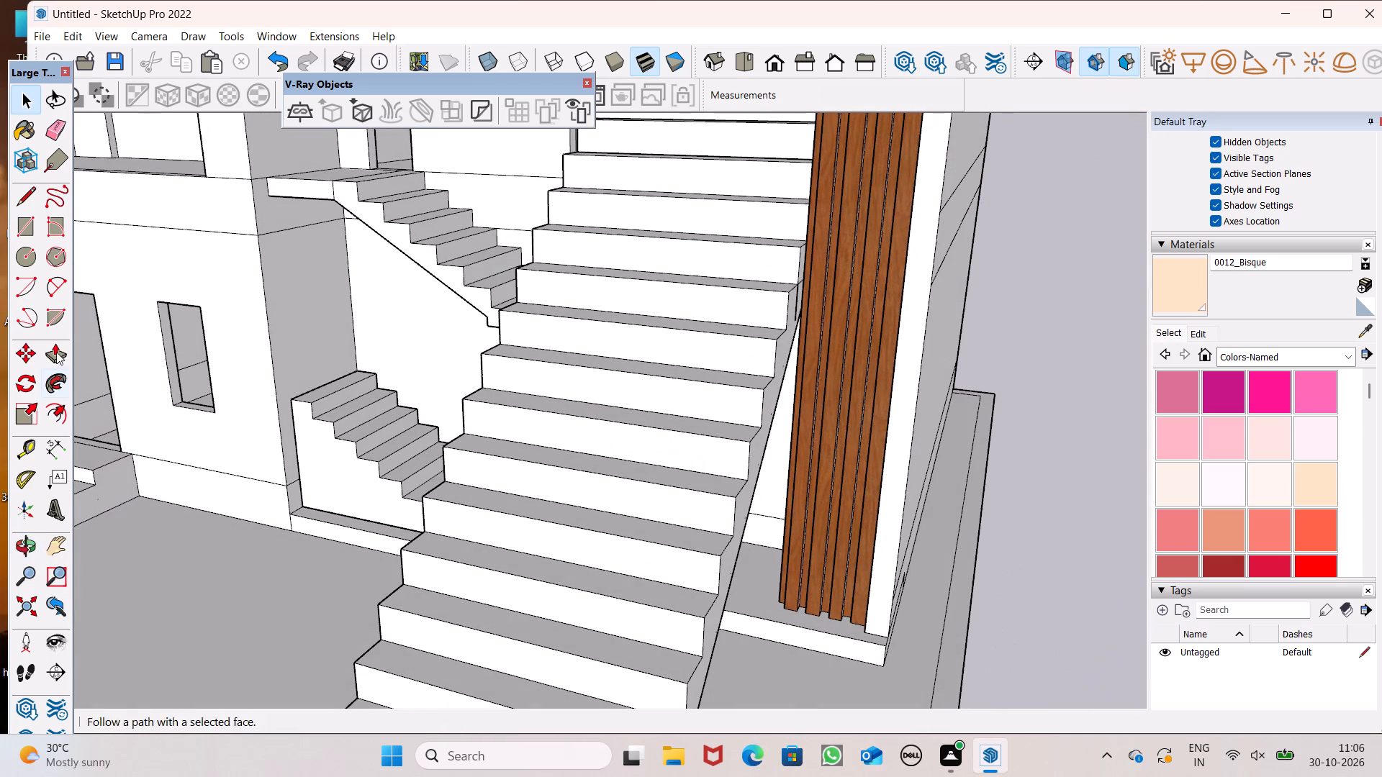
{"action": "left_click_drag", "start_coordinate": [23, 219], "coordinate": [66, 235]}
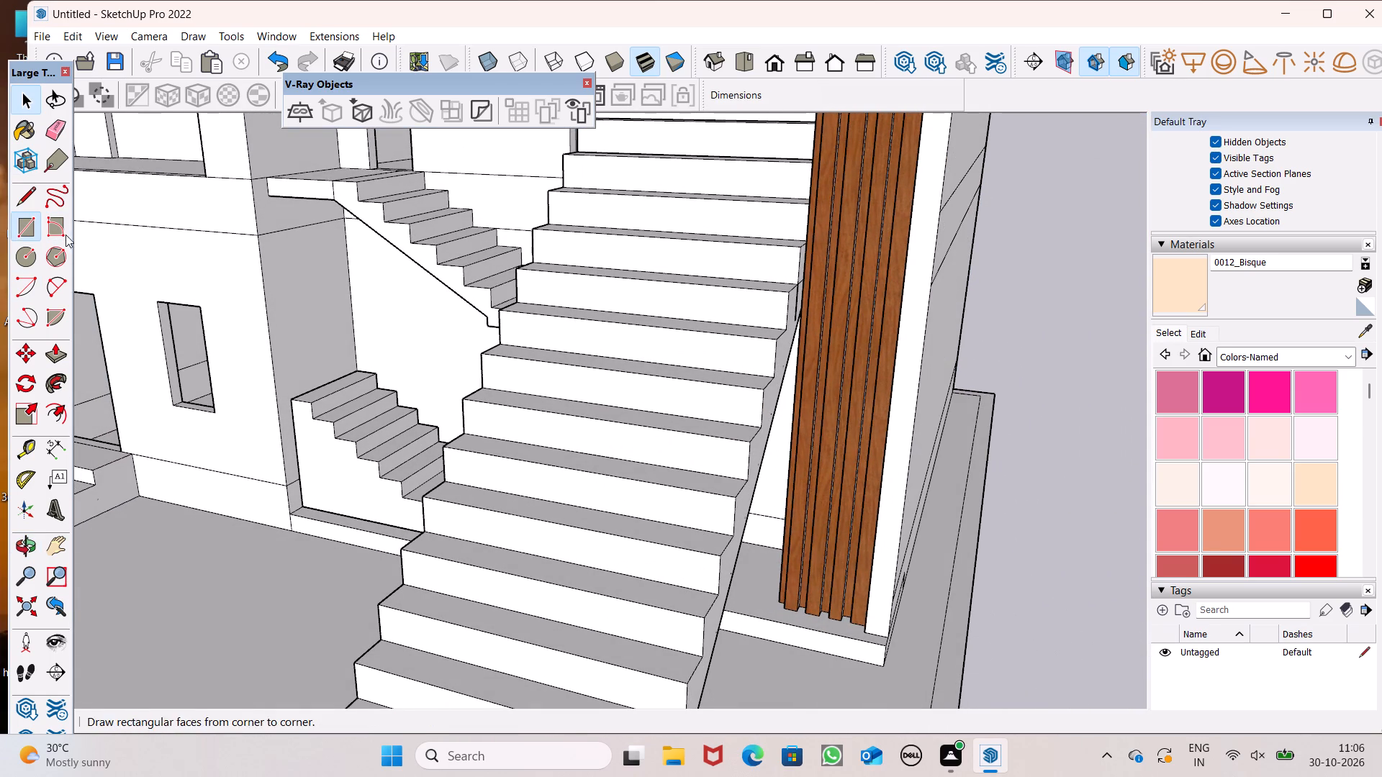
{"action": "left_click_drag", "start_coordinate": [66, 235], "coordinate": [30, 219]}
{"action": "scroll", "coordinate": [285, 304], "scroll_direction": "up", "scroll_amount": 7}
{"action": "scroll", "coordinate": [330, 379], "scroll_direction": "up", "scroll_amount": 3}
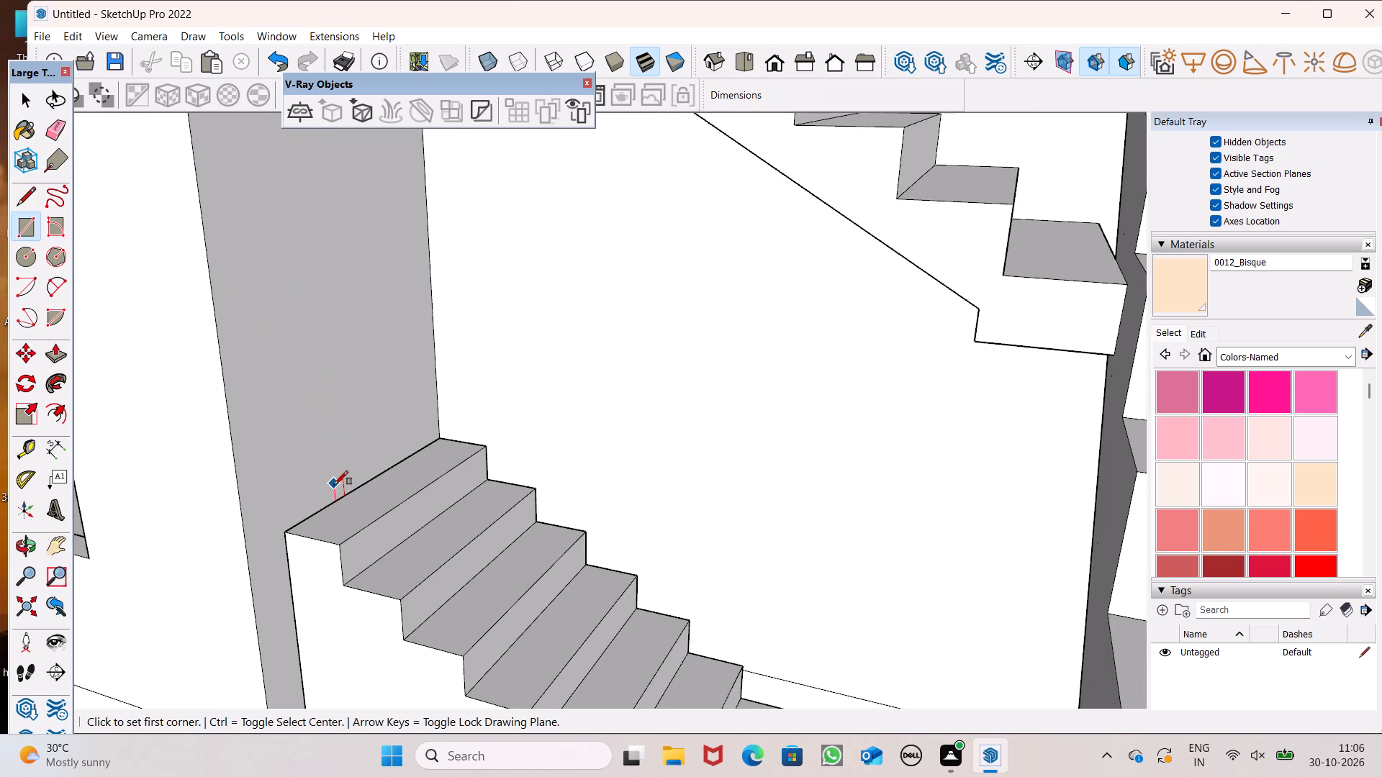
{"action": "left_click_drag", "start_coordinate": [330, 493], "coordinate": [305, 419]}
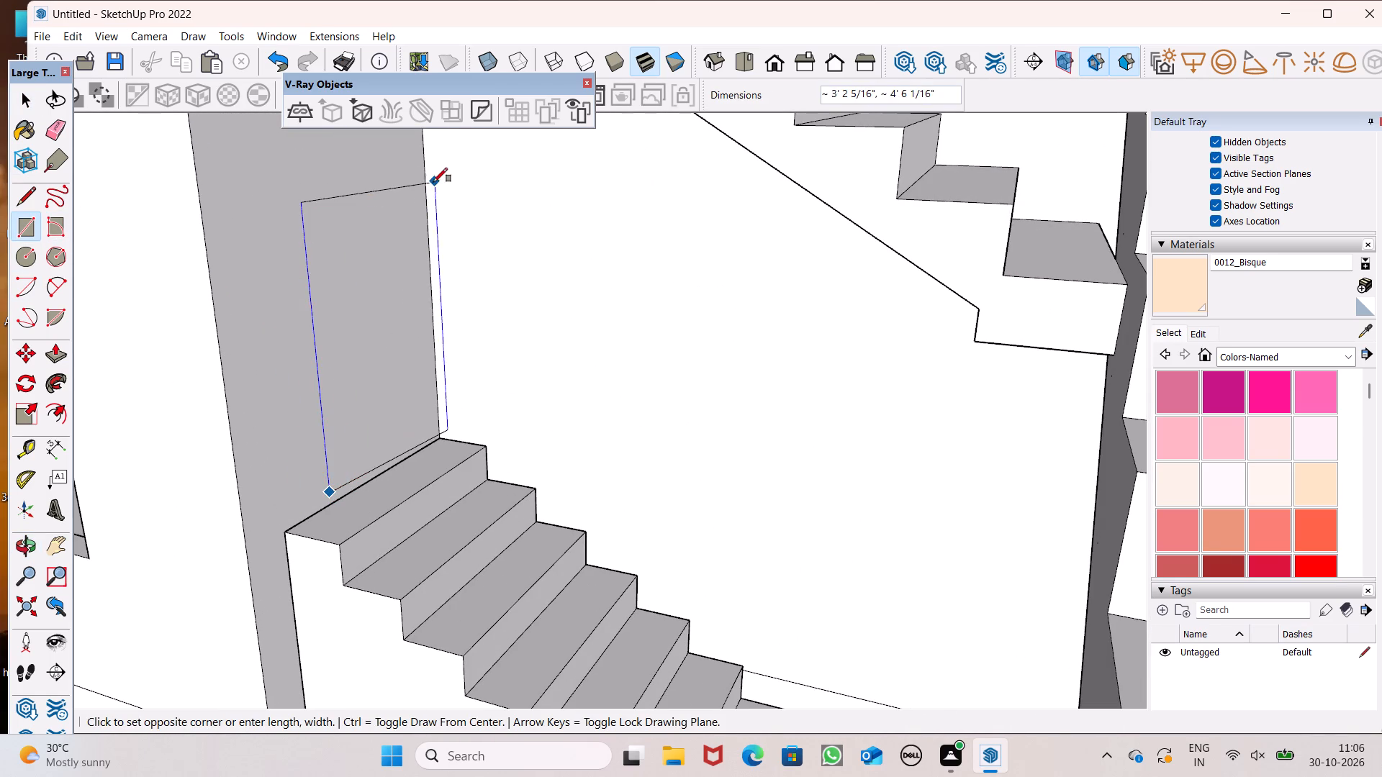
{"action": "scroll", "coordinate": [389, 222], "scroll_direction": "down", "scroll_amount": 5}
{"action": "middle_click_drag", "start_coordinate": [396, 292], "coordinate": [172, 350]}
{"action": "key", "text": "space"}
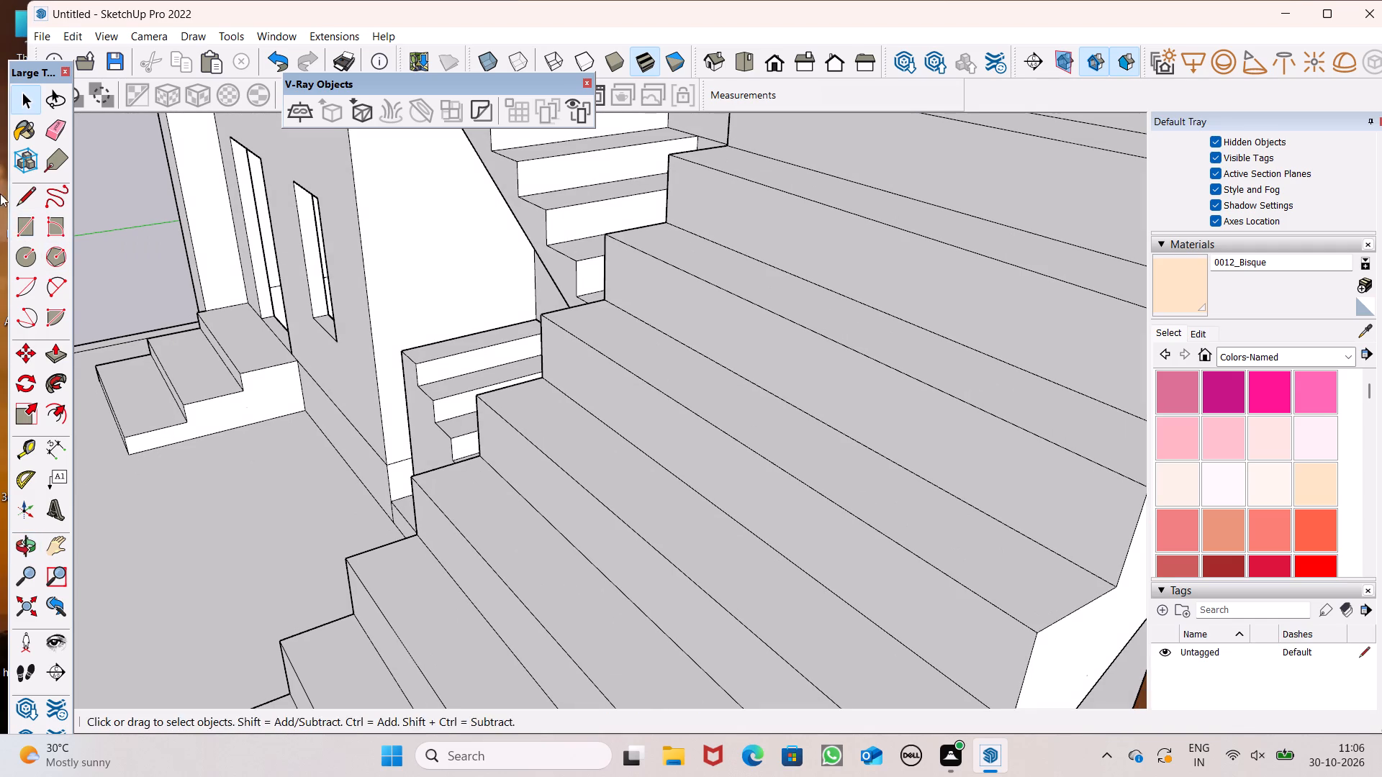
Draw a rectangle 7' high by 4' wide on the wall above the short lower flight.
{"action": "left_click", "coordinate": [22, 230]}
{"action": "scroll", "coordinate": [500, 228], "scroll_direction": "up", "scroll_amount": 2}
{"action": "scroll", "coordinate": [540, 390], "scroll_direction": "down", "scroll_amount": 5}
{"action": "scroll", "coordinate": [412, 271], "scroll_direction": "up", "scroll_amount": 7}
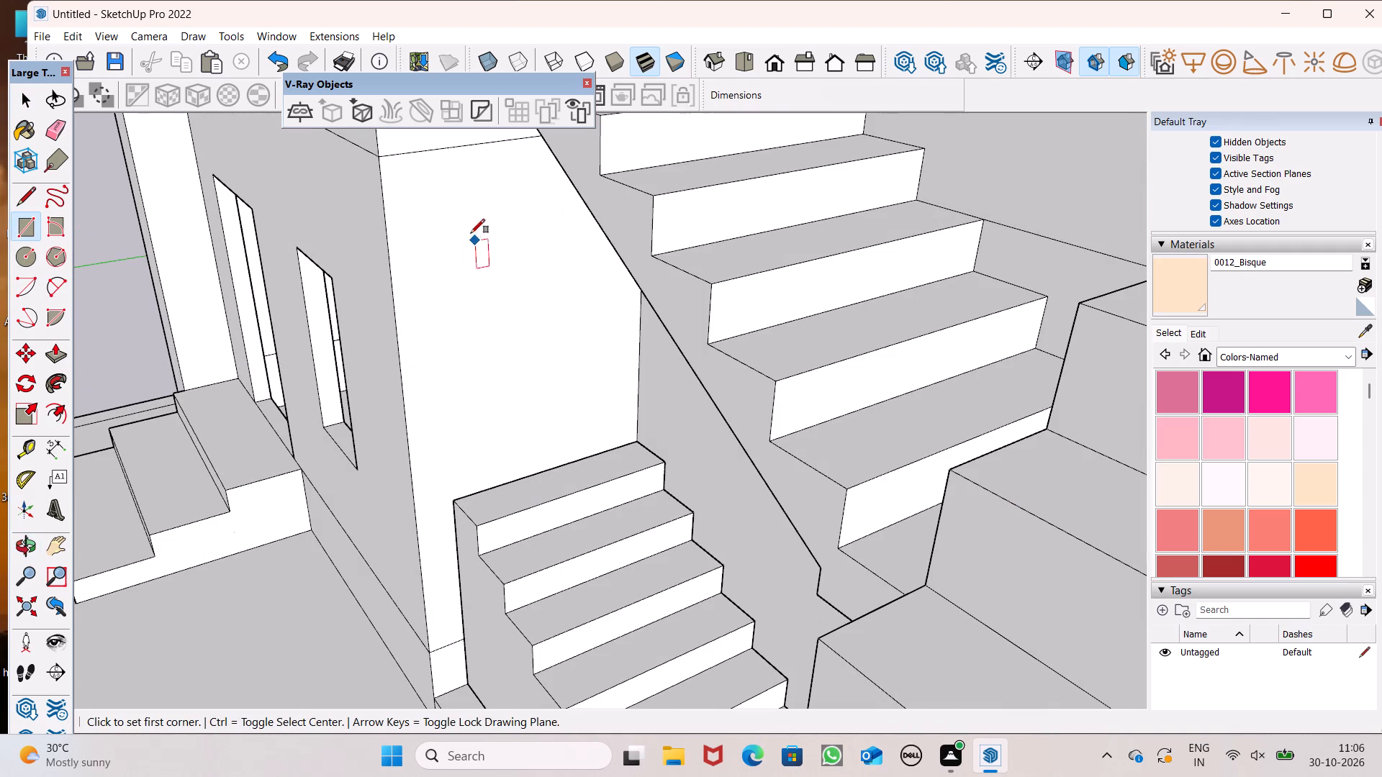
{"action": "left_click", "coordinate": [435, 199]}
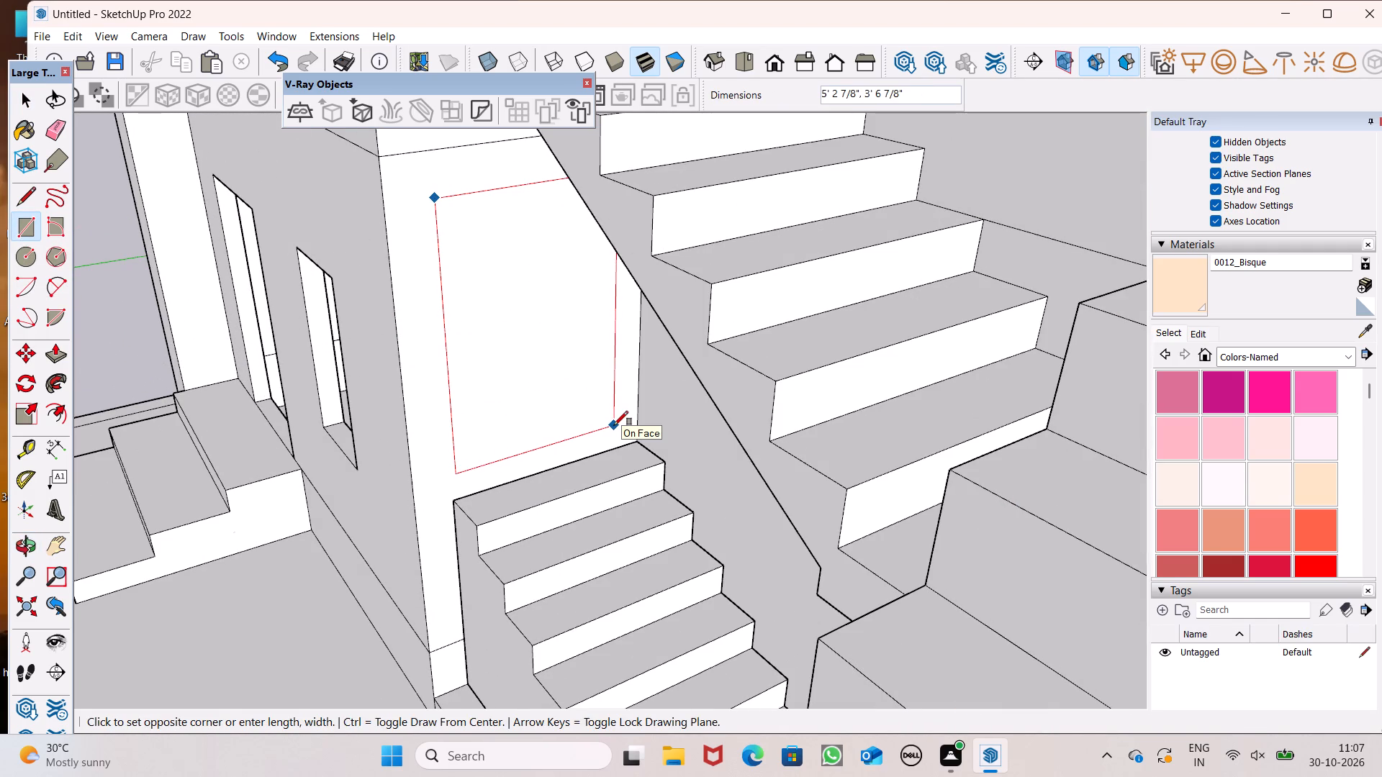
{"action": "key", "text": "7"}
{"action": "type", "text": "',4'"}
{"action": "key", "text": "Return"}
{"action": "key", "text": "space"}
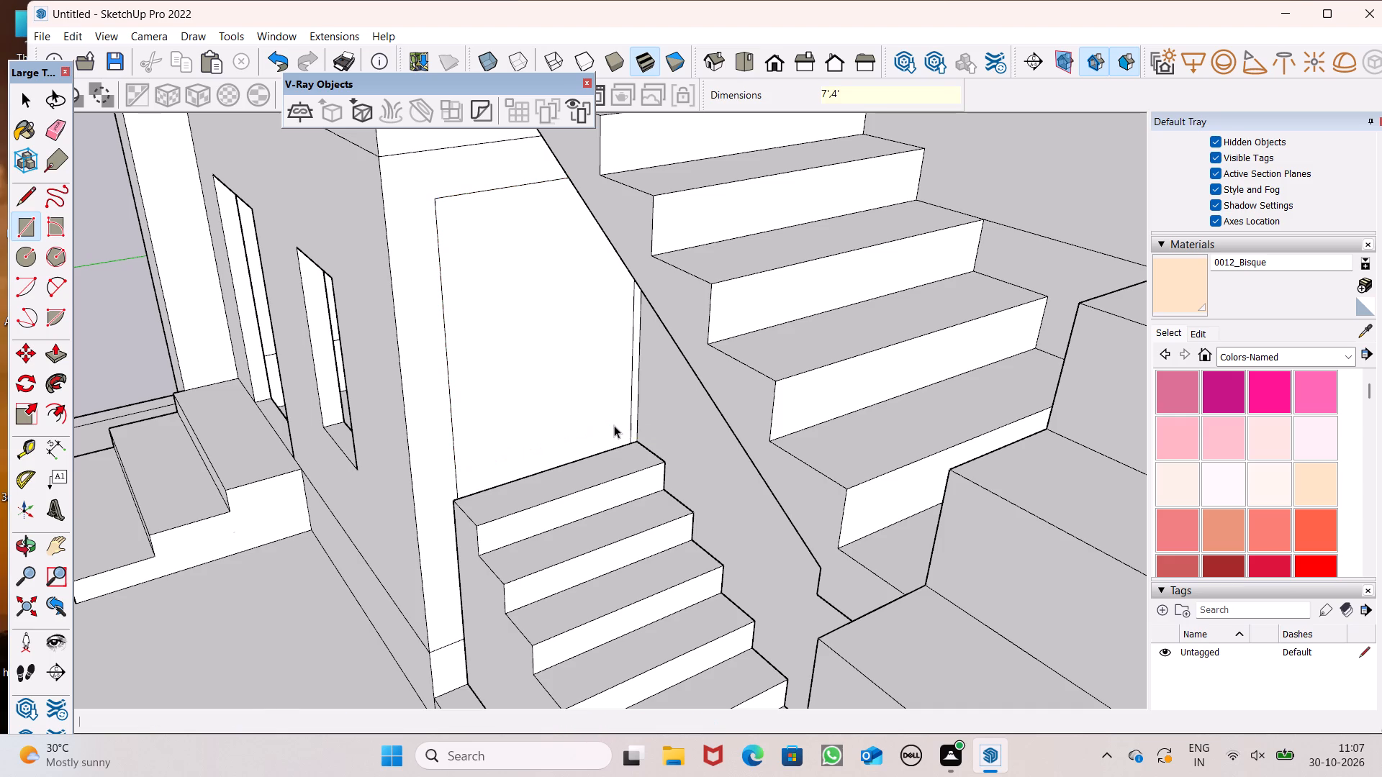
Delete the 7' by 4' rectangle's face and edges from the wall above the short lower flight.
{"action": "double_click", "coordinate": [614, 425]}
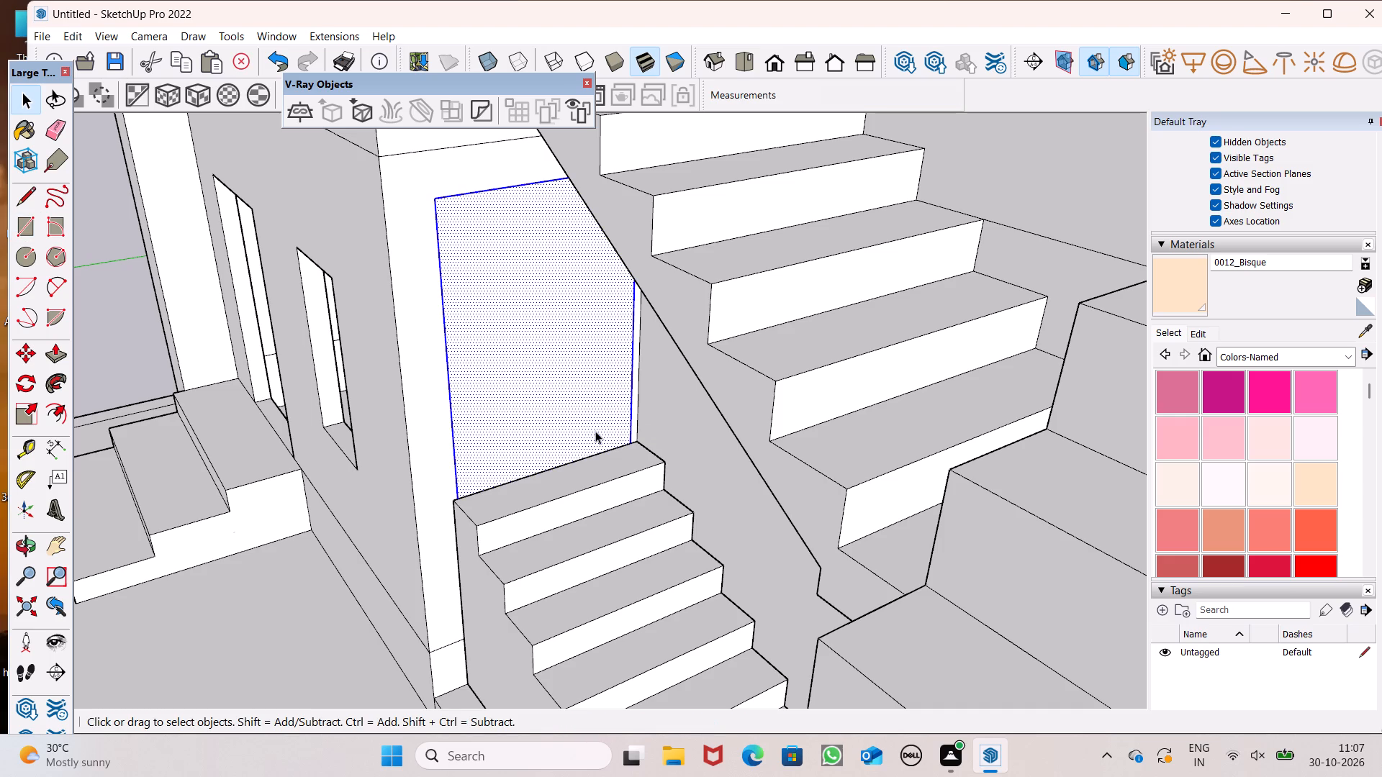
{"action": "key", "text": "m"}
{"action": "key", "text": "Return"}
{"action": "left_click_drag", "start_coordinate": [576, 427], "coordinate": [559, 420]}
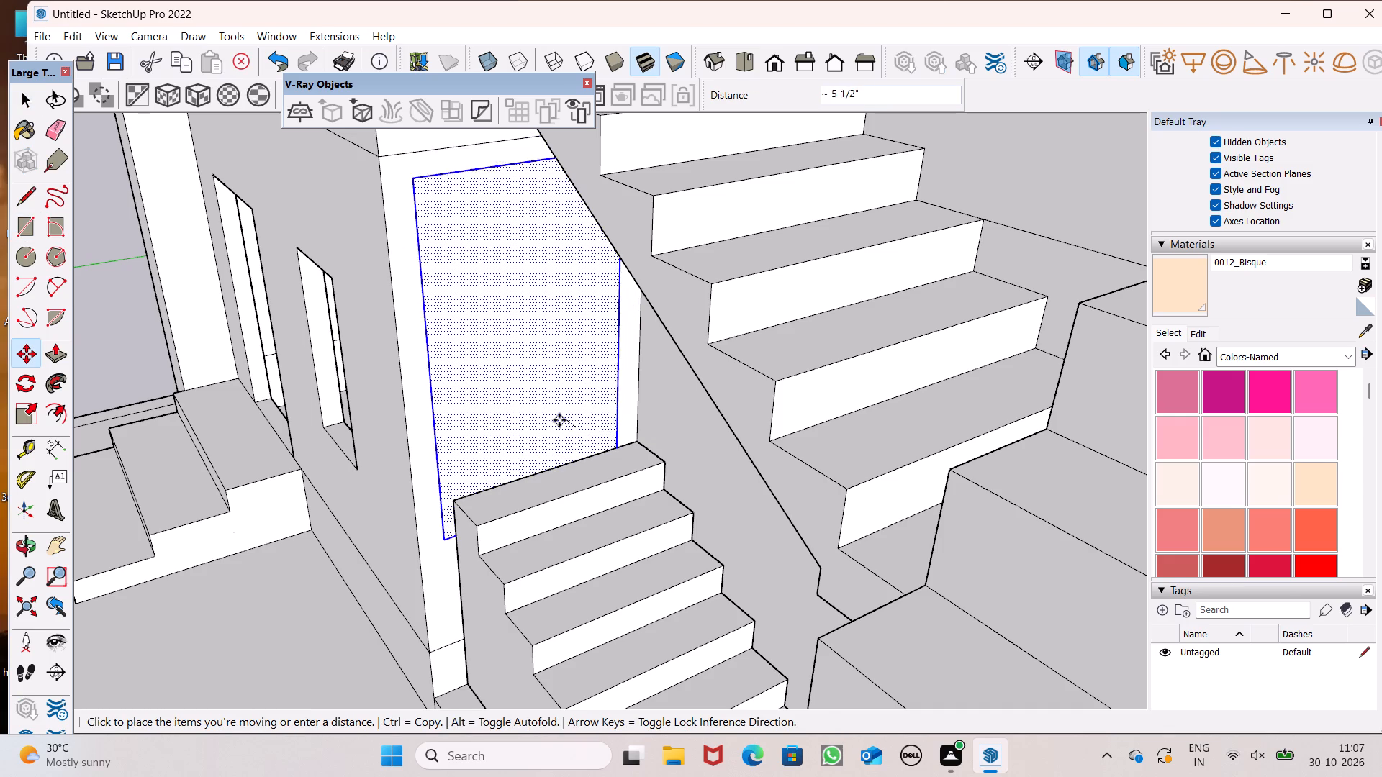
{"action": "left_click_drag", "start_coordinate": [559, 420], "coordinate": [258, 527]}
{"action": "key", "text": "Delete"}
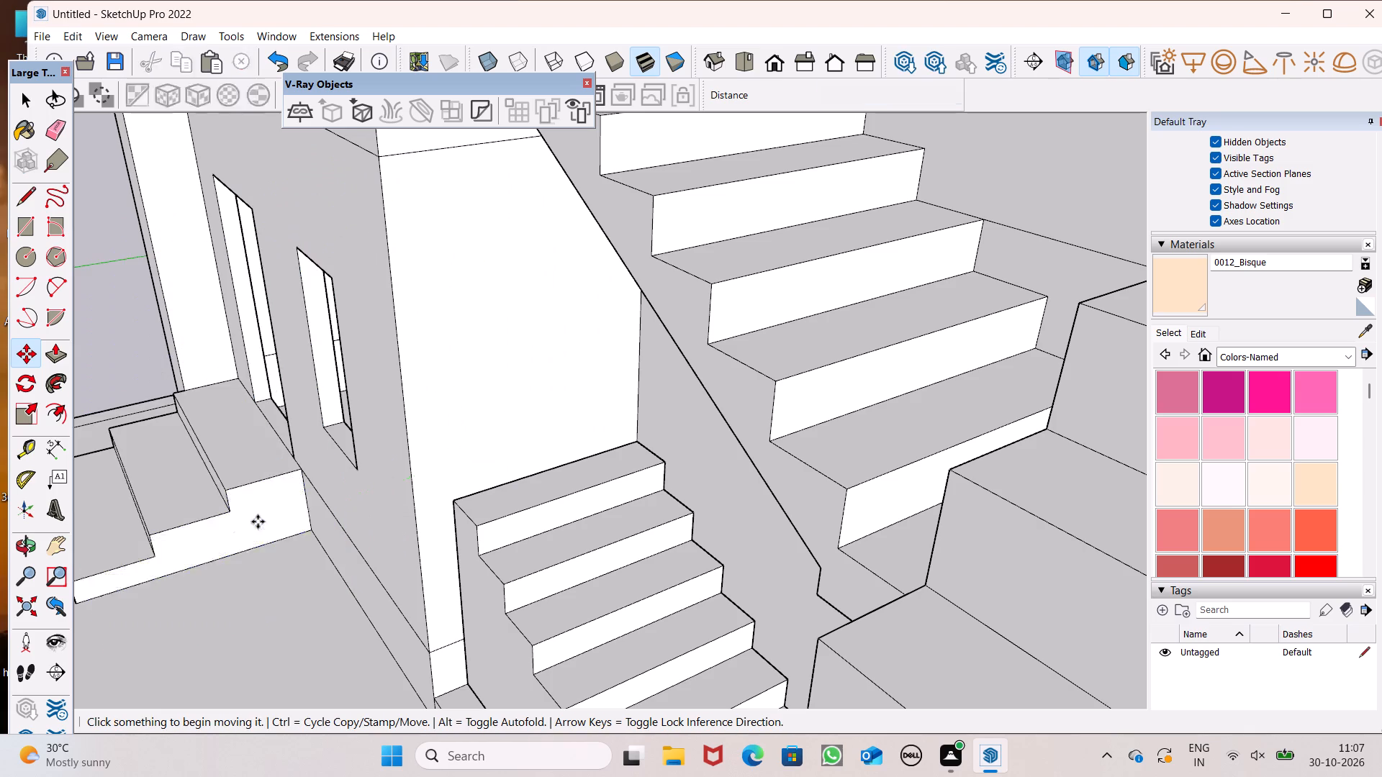
Draw a door-opening rectangle about 5' 2" high by 3' 5" wide on the wall just above the short lower flight's top step.
{"action": "scroll", "coordinate": [506, 471], "scroll_direction": "up", "scroll_amount": 1}
{"action": "middle_click_drag", "start_coordinate": [506, 471], "coordinate": [477, 458]}
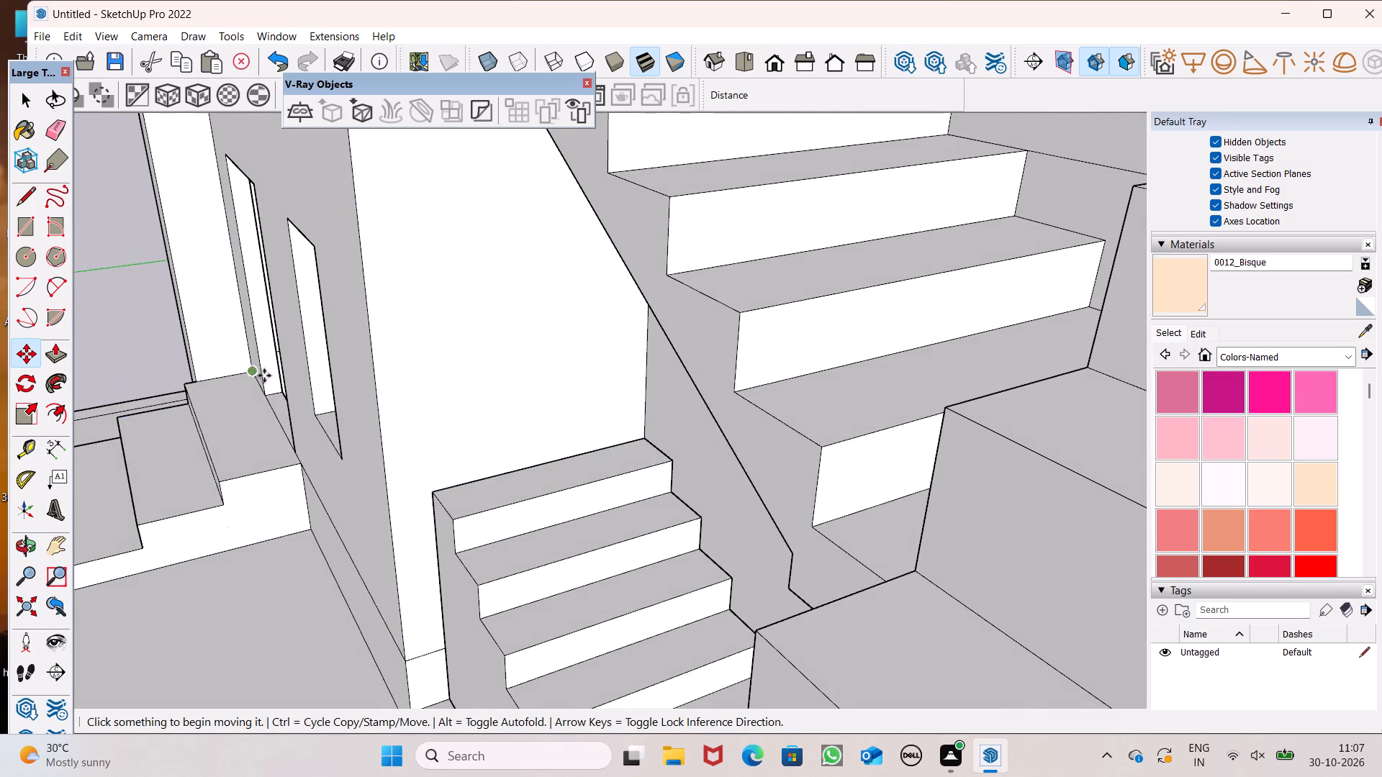
{"action": "scroll", "coordinate": [379, 381], "scroll_direction": "down", "scroll_amount": 1}
{"action": "key", "text": "space"}
{"action": "left_click", "coordinate": [20, 224]}
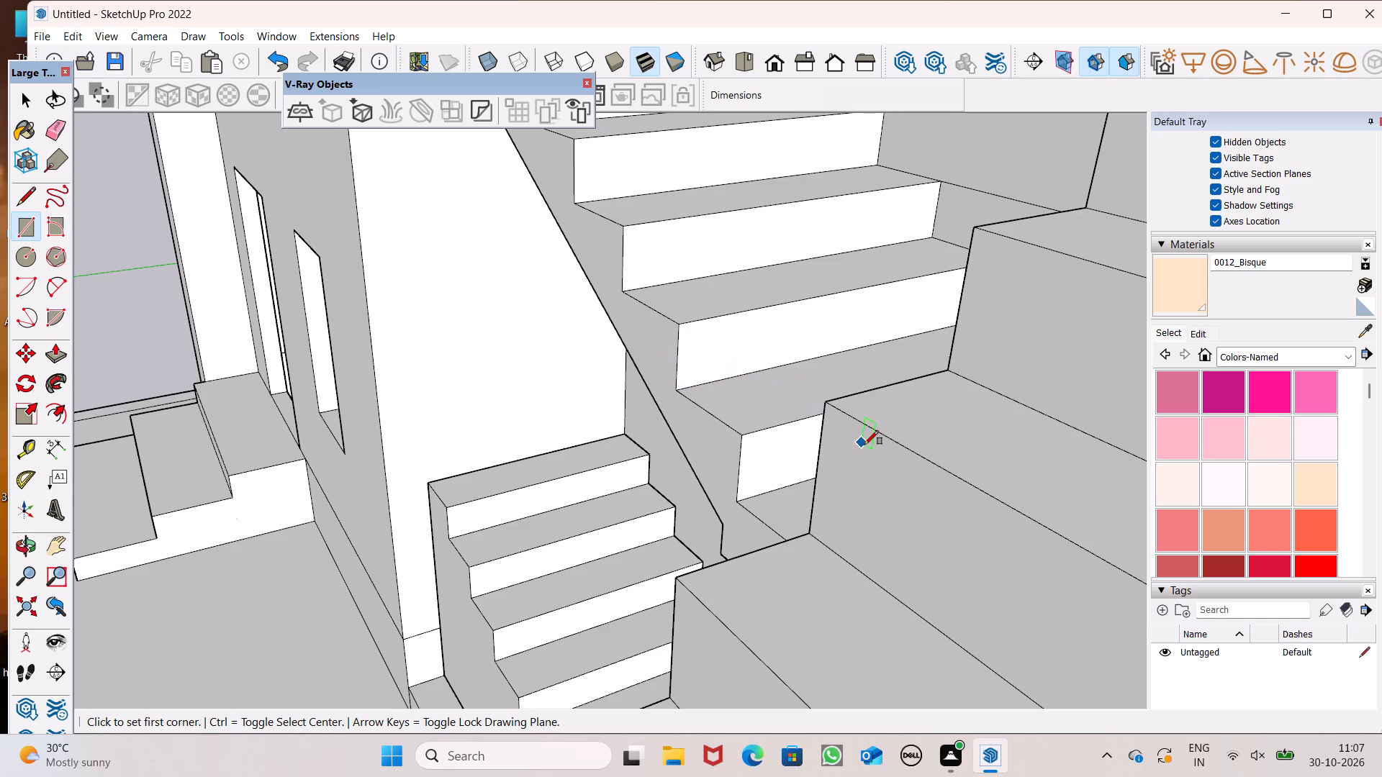
{"action": "middle_click_drag", "start_coordinate": [900, 471], "coordinate": [874, 384]}
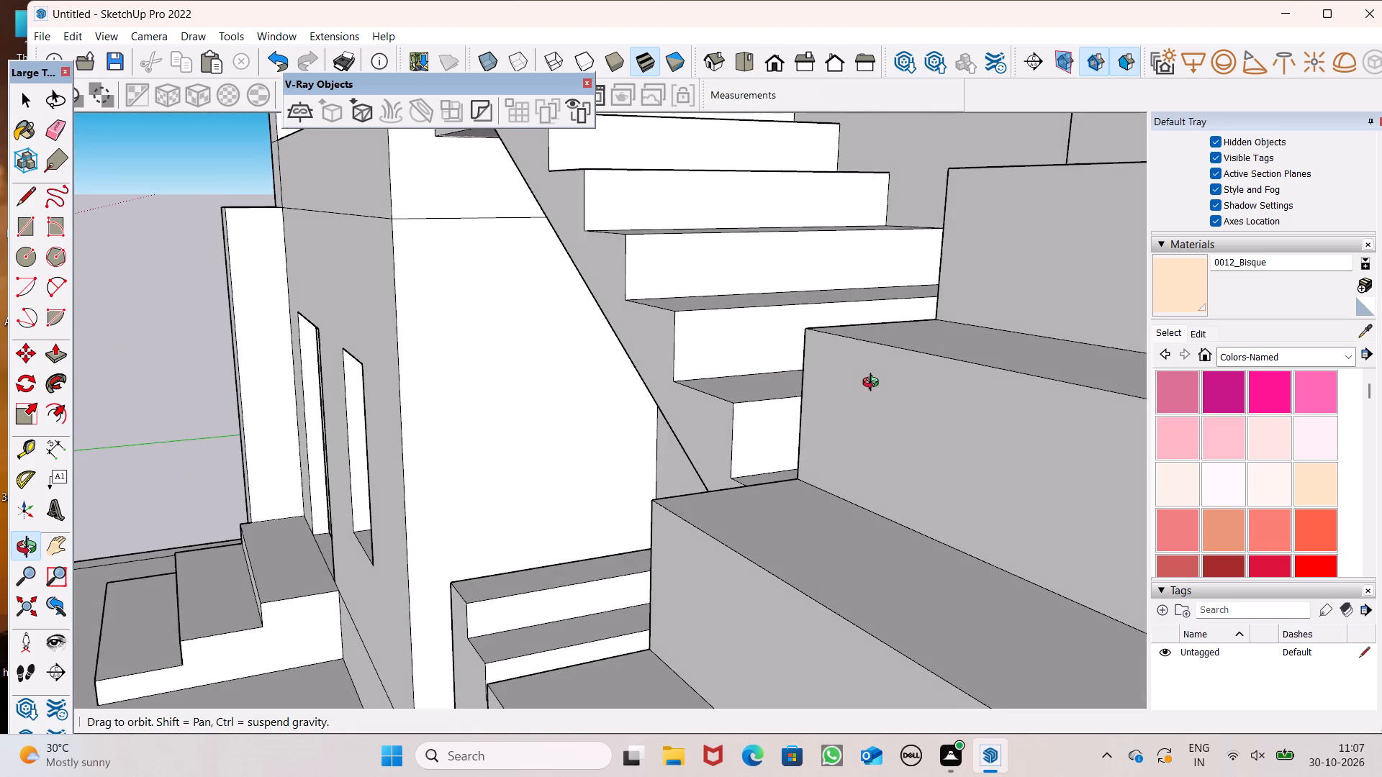
{"action": "middle_click_drag", "start_coordinate": [874, 384], "coordinate": [887, 367]}
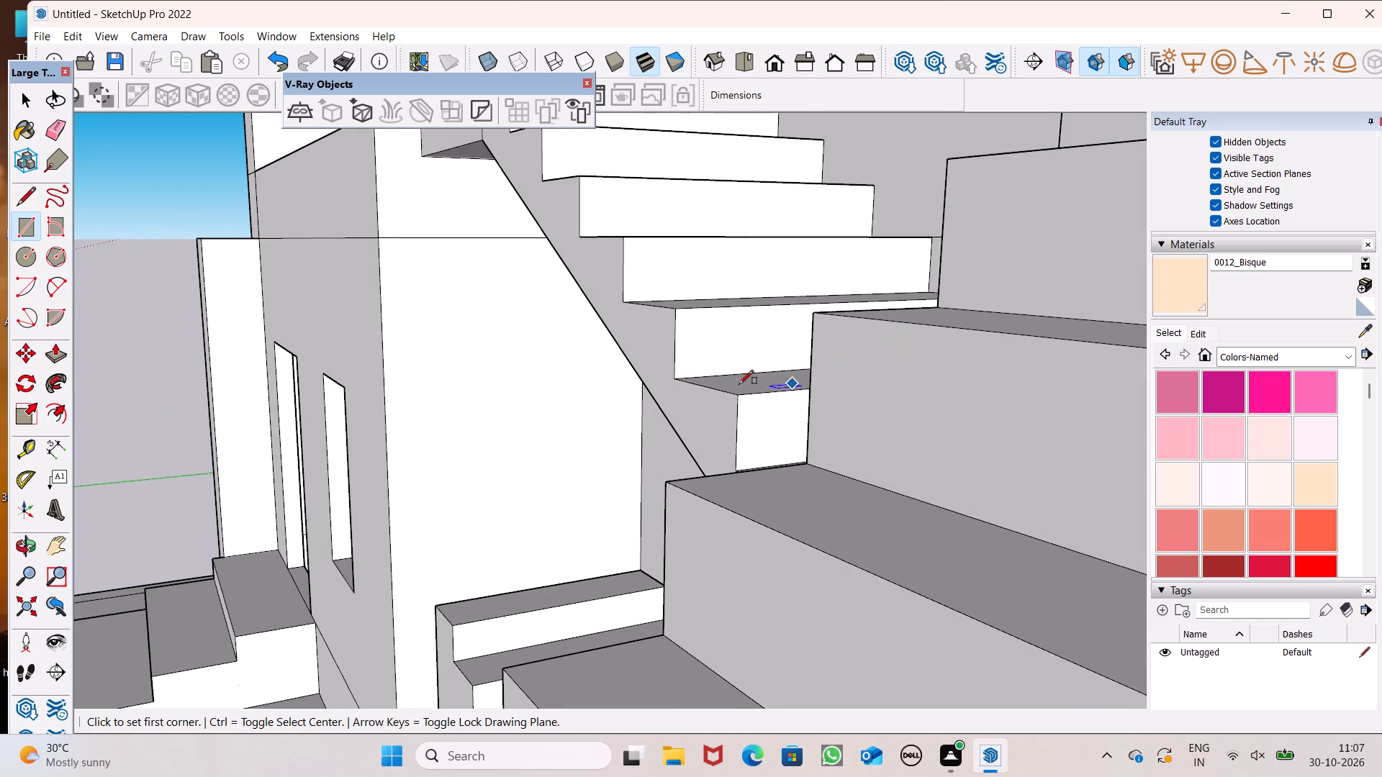
{"action": "middle_click_drag", "start_coordinate": [520, 442], "coordinate": [482, 433]}
{"action": "middle_click_drag", "start_coordinate": [469, 458], "coordinate": [532, 455]}
{"action": "middle_click_drag", "start_coordinate": [541, 401], "coordinate": [528, 379]}
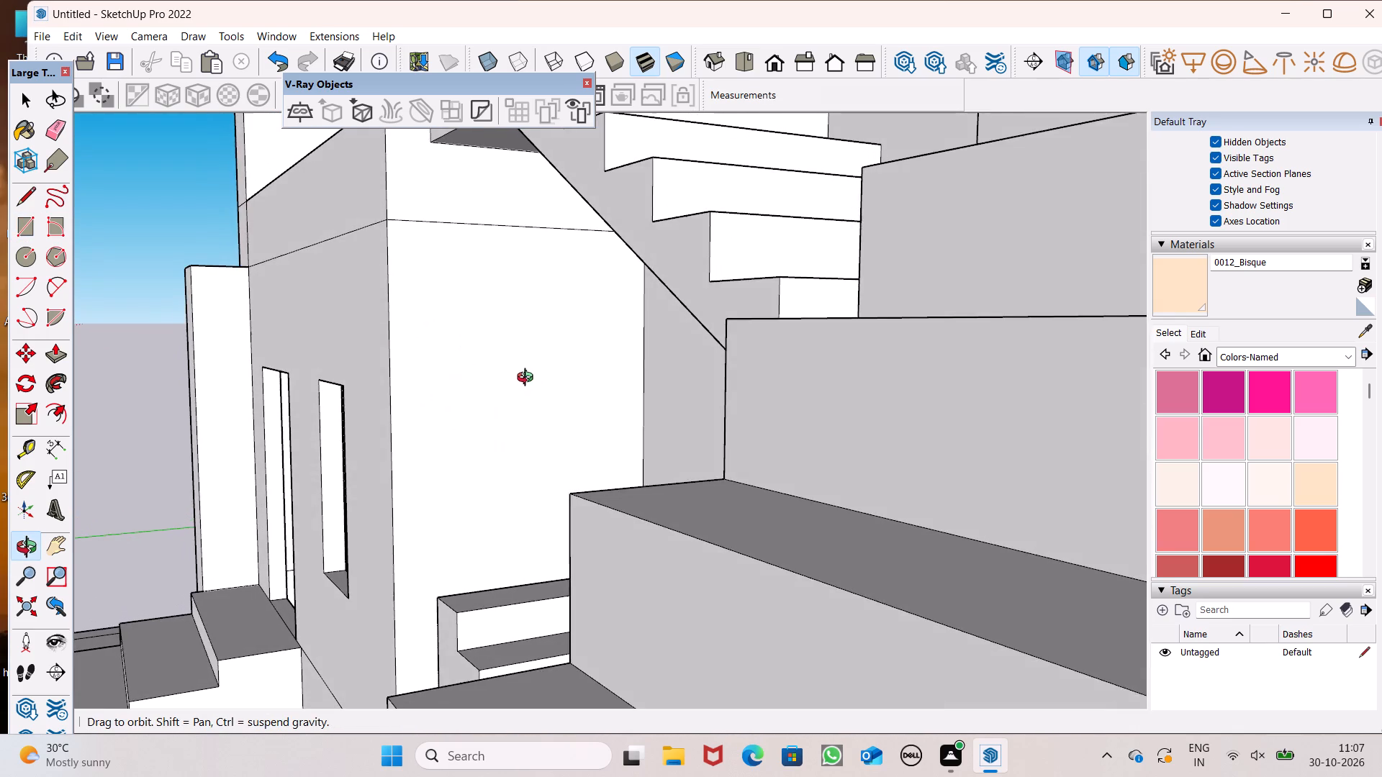
{"action": "middle_click_drag", "start_coordinate": [528, 379], "coordinate": [536, 383]}
{"action": "scroll", "coordinate": [541, 378], "scroll_direction": "down", "scroll_amount": 5}
{"action": "middle_click_drag", "start_coordinate": [546, 424], "coordinate": [590, 480]}
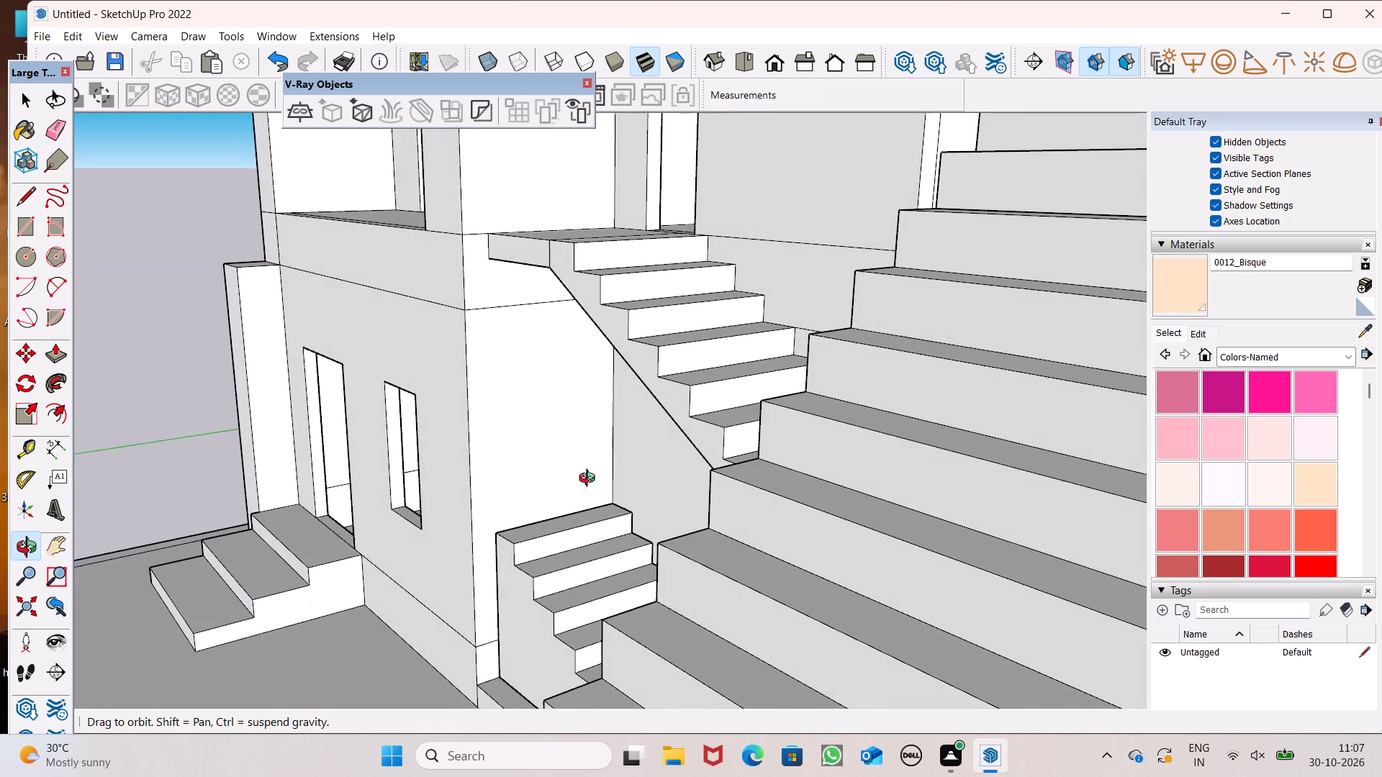
{"action": "middle_click_drag", "start_coordinate": [590, 480], "coordinate": [585, 481]}
{"action": "scroll", "coordinate": [585, 480], "scroll_direction": "up", "scroll_amount": 7}
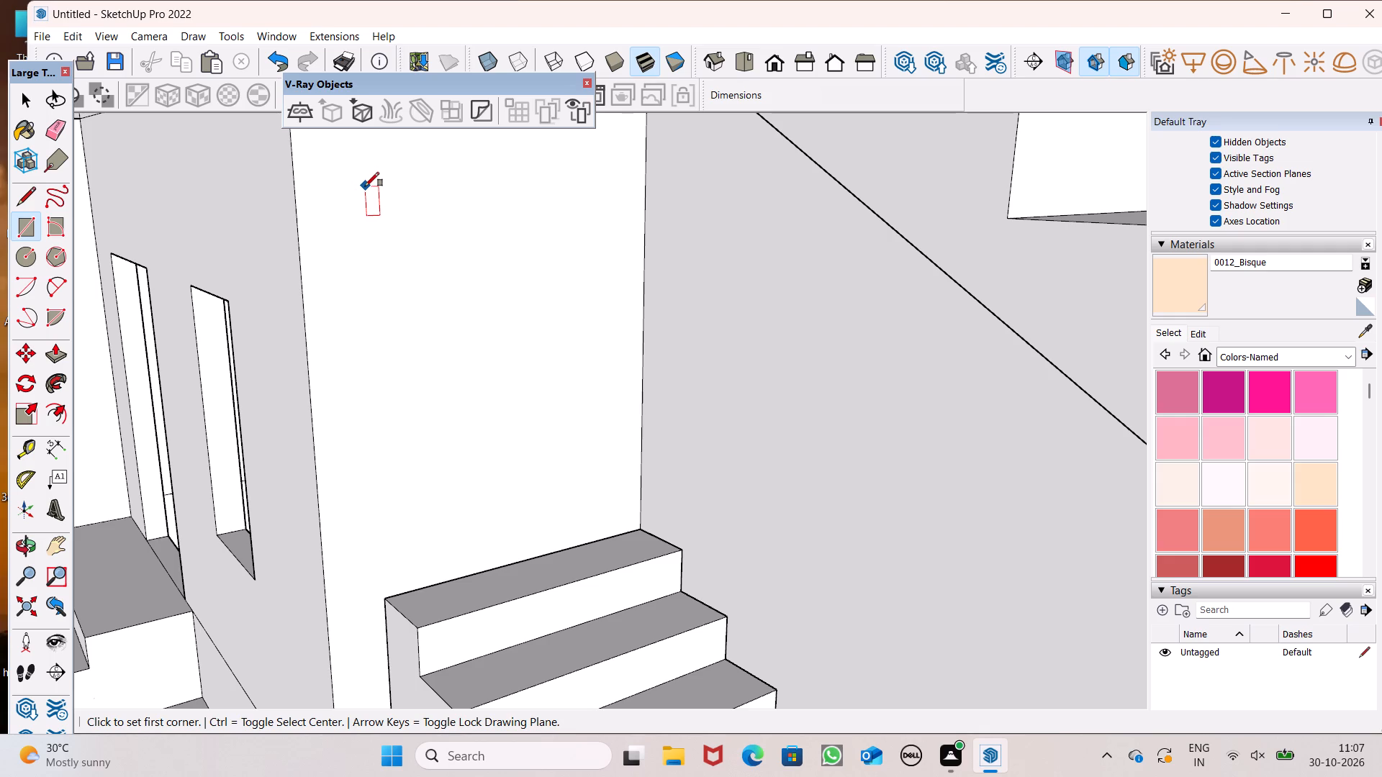
{"action": "middle_click_drag", "start_coordinate": [436, 272], "coordinate": [418, 276]}
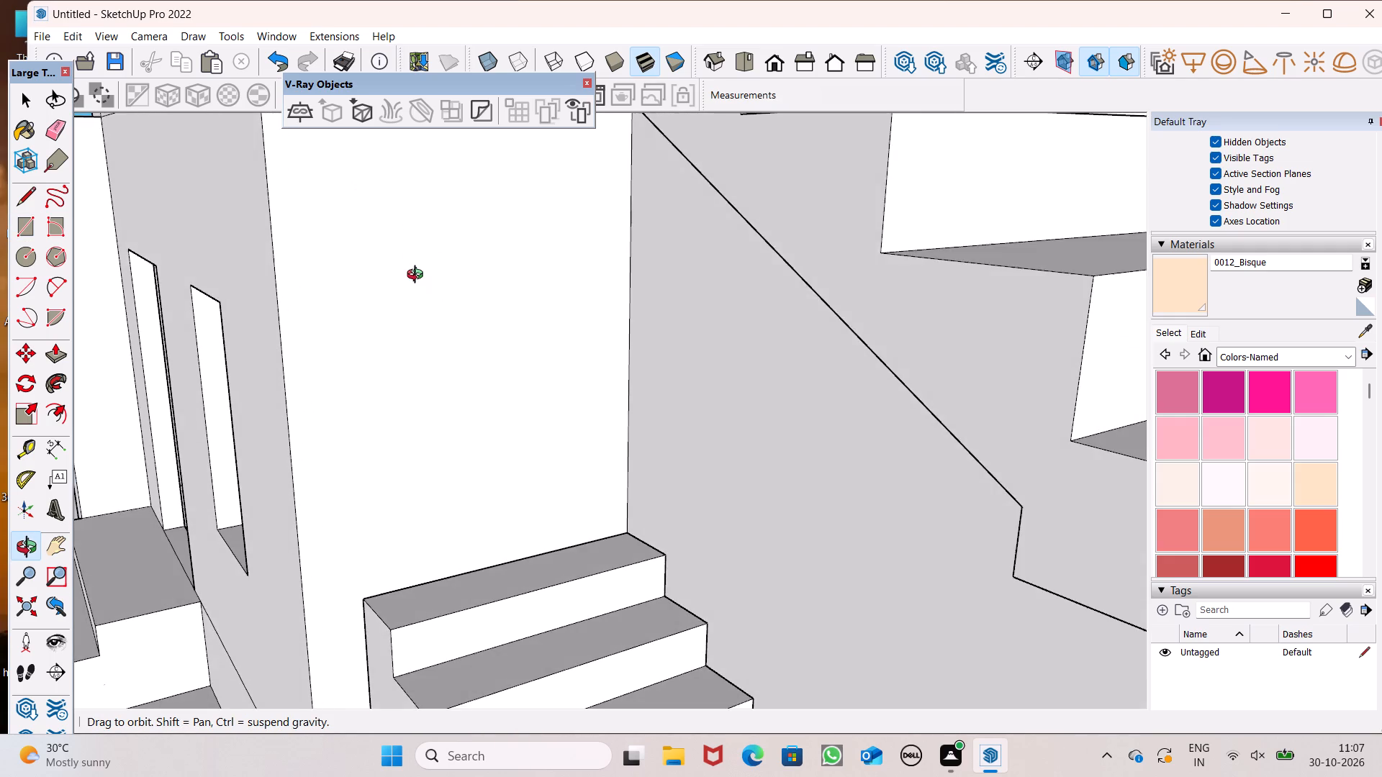
{"action": "middle_click_drag", "start_coordinate": [418, 276], "coordinate": [431, 263]}
{"action": "left_click", "coordinate": [366, 164]}
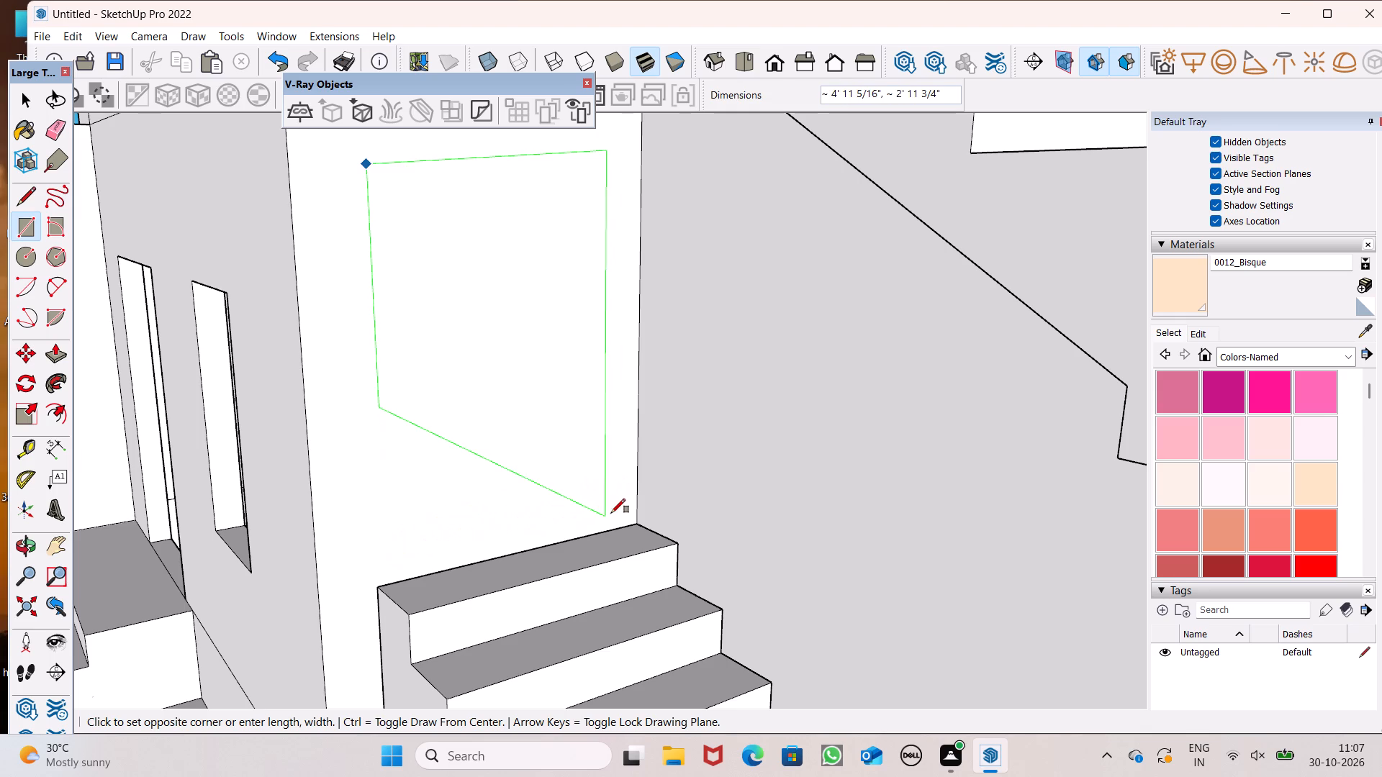
{"action": "middle_click_drag", "start_coordinate": [609, 535], "coordinate": [583, 539]}
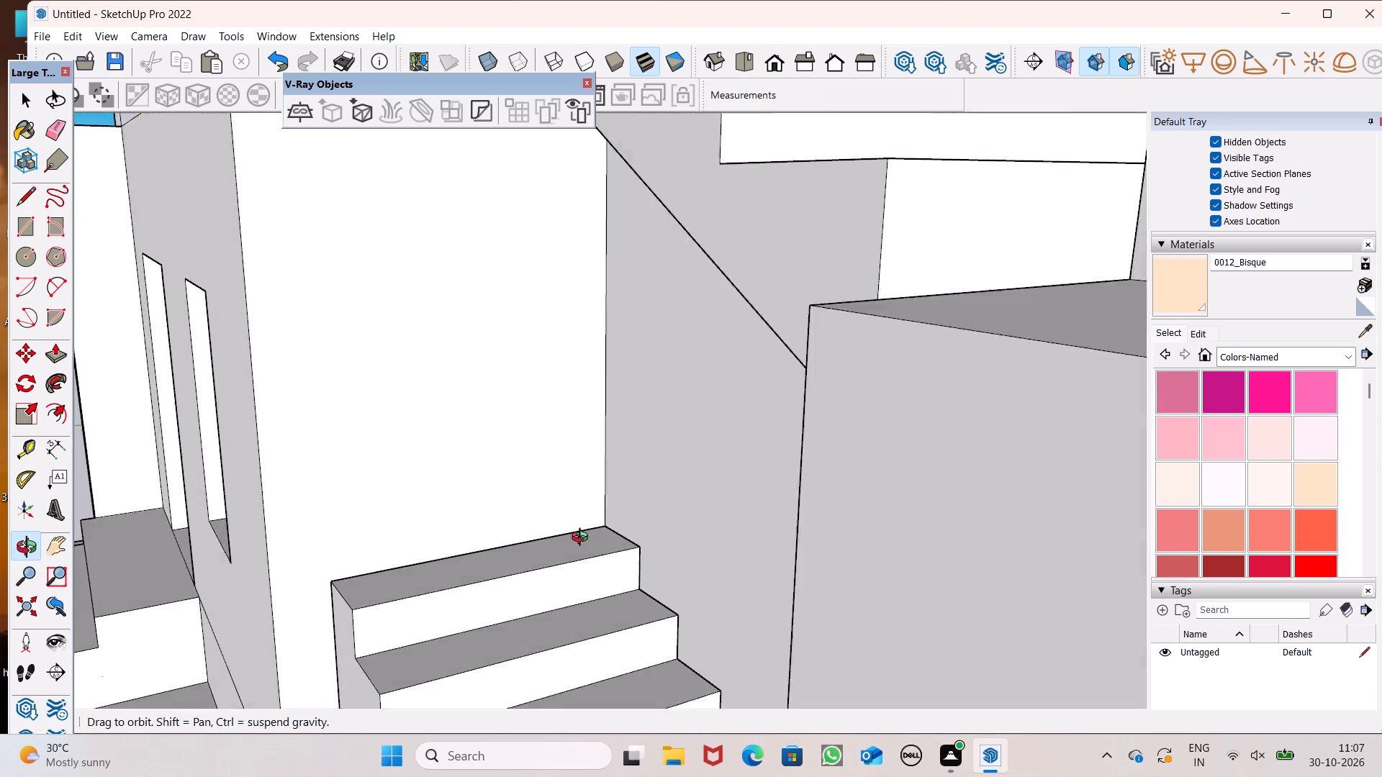
{"action": "middle_click_drag", "start_coordinate": [583, 539], "coordinate": [585, 540]}
{"action": "scroll", "coordinate": [573, 537], "scroll_direction": "up", "scroll_amount": 5}
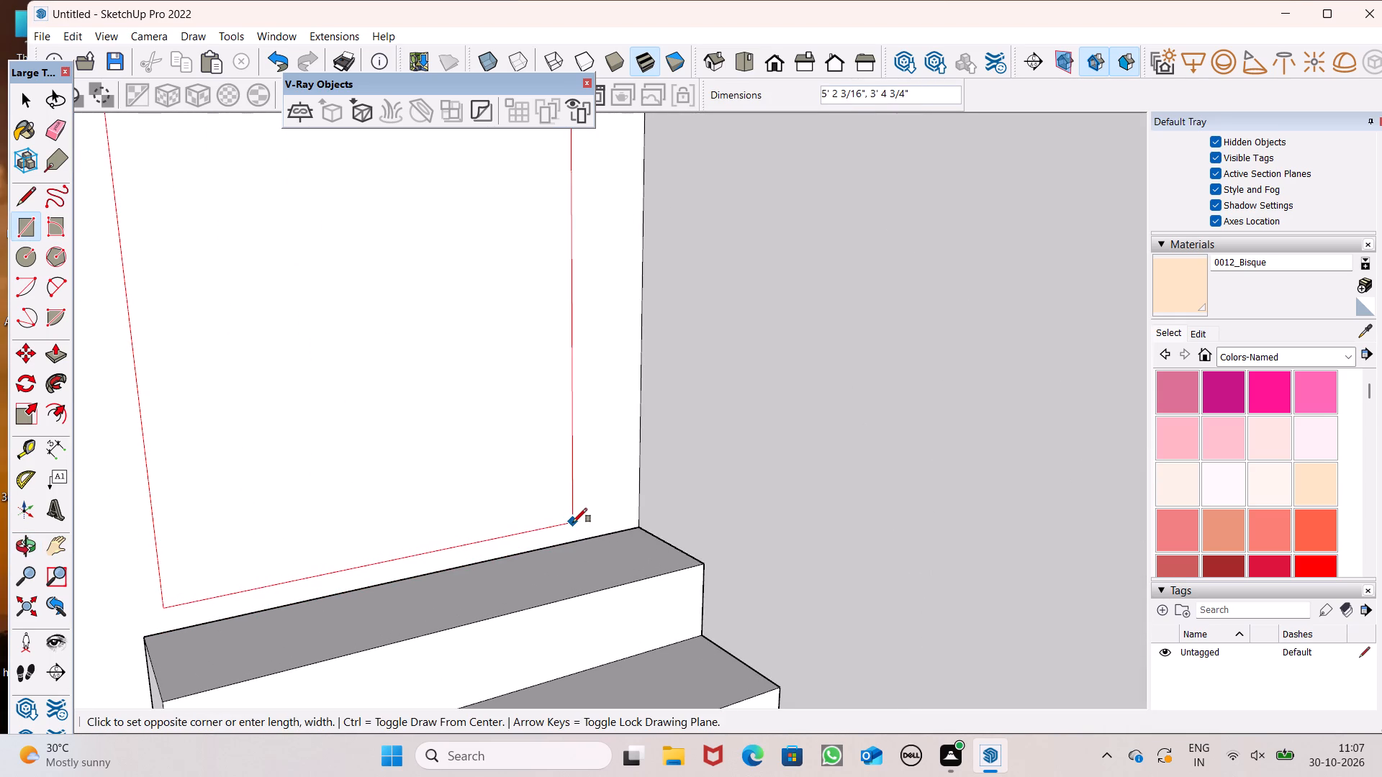
{"action": "left_click", "coordinate": [574, 522]}
{"action": "scroll", "coordinate": [528, 445], "scroll_direction": "down", "scroll_amount": 7}
{"action": "key", "text": "space"}
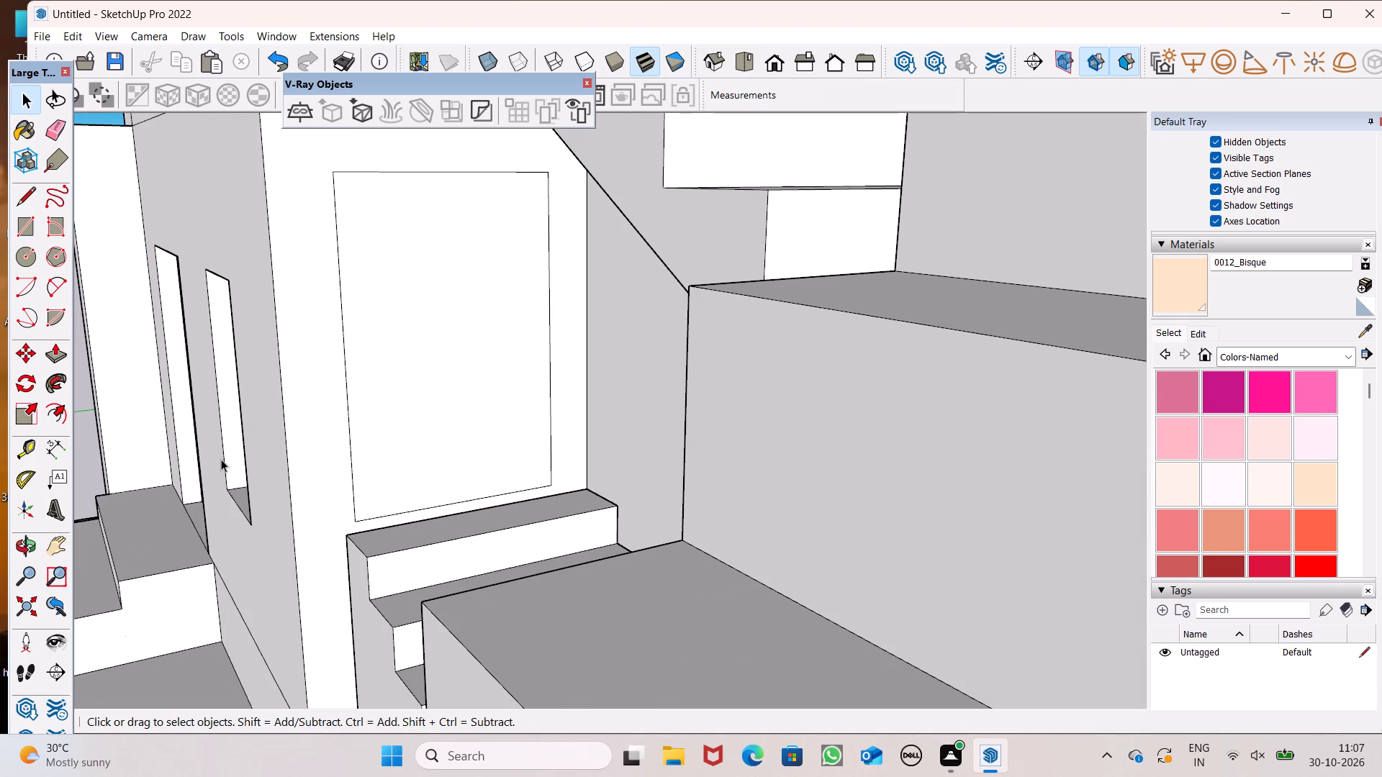
Push the rectangle through the wall to cut an opening above the short lower flight's top step.
{"action": "left_click", "coordinate": [45, 359]}
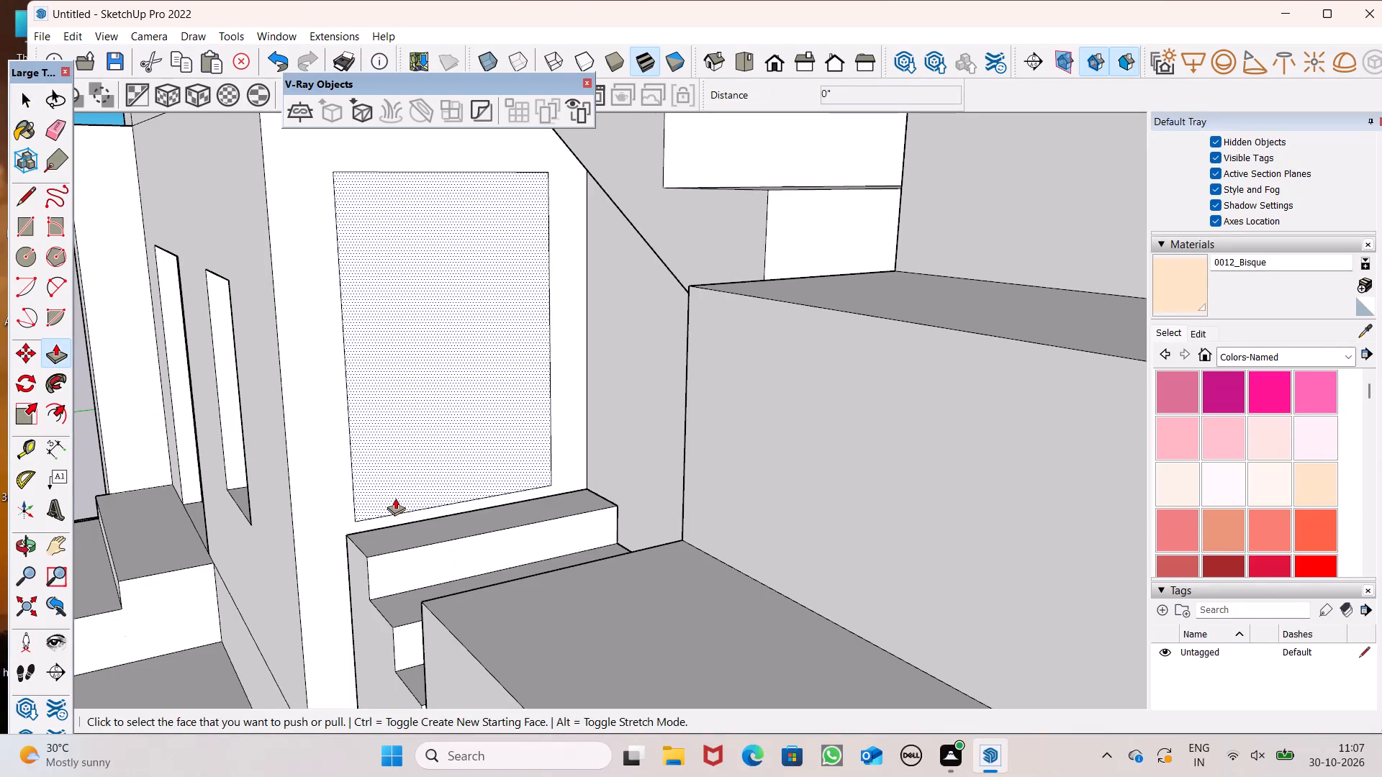
{"action": "left_click_drag", "start_coordinate": [395, 505], "coordinate": [414, 406]}
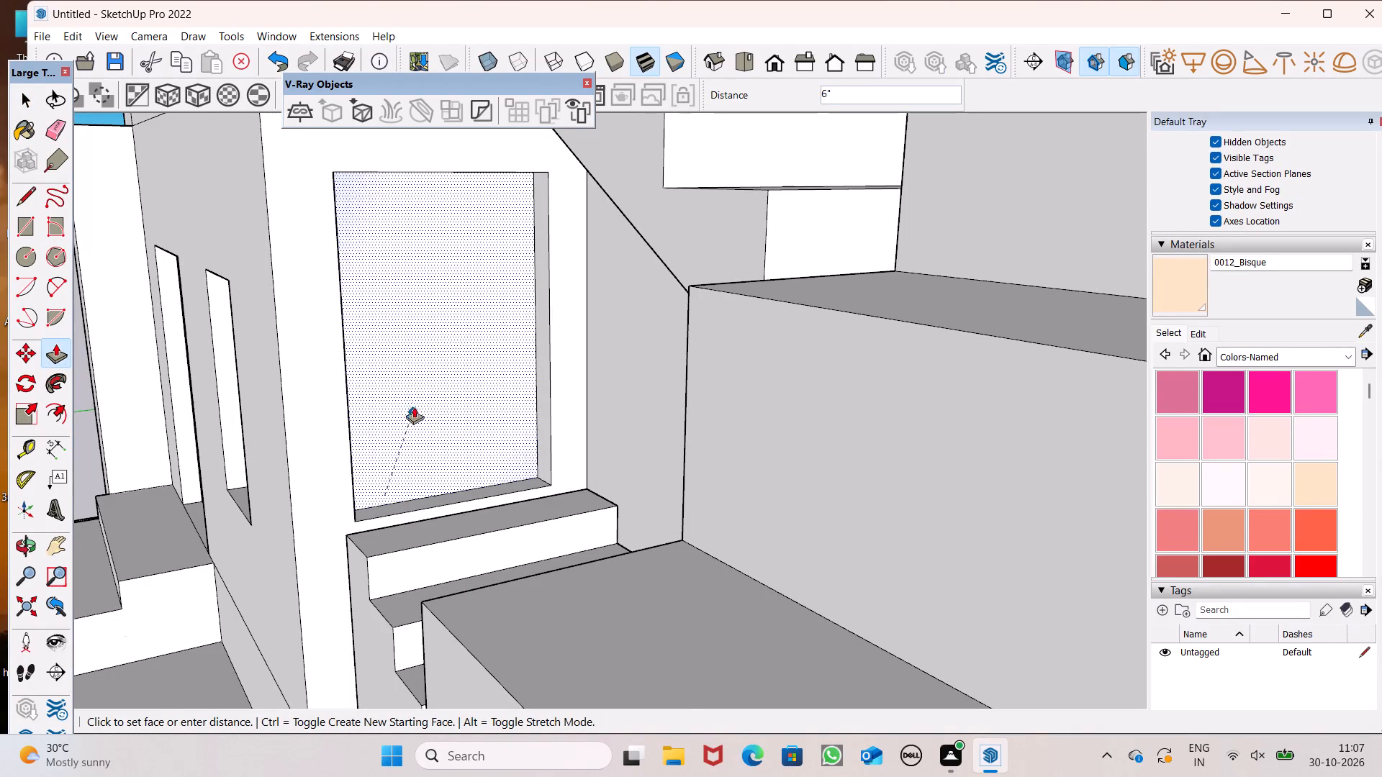
{"action": "left_click_drag", "start_coordinate": [414, 406], "coordinate": [438, 371]}
{"action": "middle_click_drag", "start_coordinate": [491, 517], "coordinate": [494, 539]}
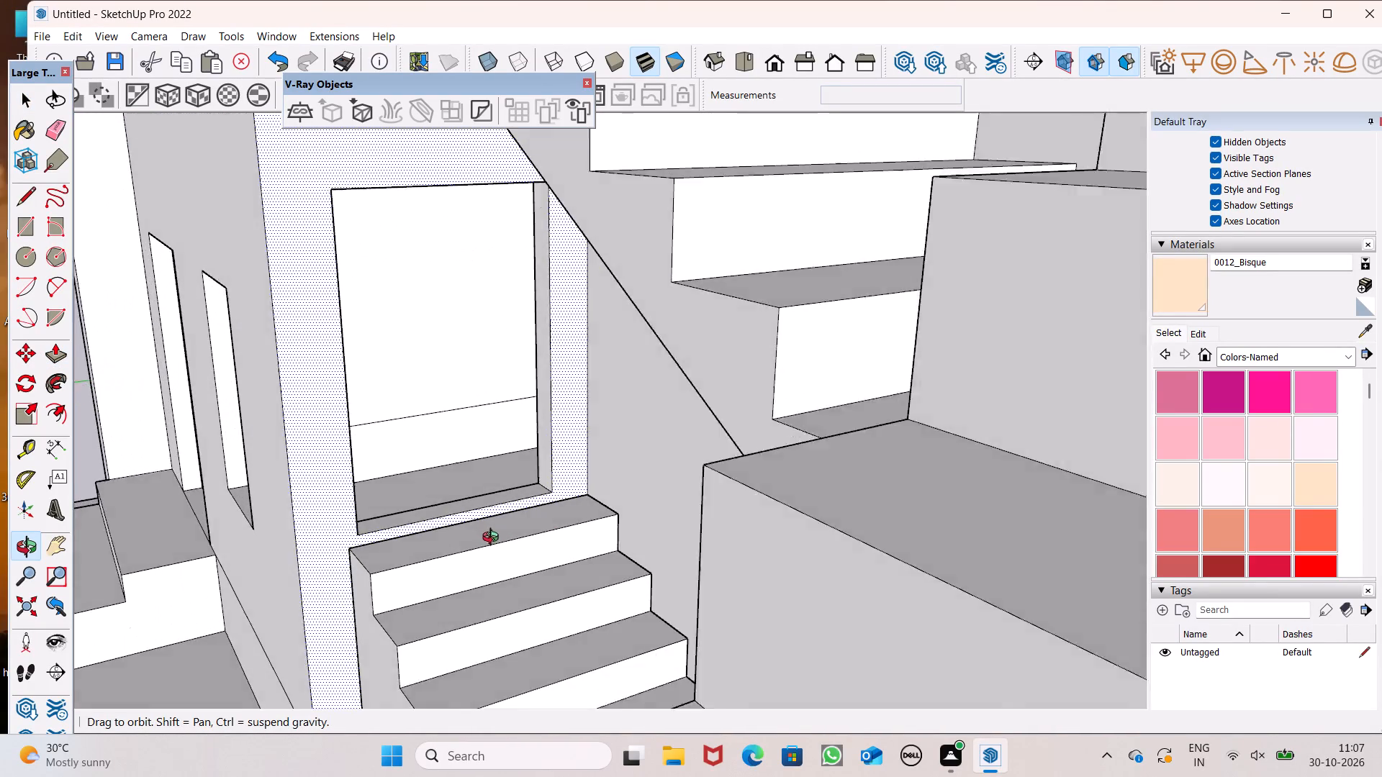
Adjust the bottom sill height of the opening above the short lower flight with Push/Pull, raising it by about 2".
{"action": "middle_click_drag", "start_coordinate": [494, 539], "coordinate": [500, 557]}
{"action": "scroll", "coordinate": [431, 537], "scroll_direction": "up", "scroll_amount": 4}
{"action": "left_click_drag", "start_coordinate": [421, 524], "coordinate": [426, 530]}
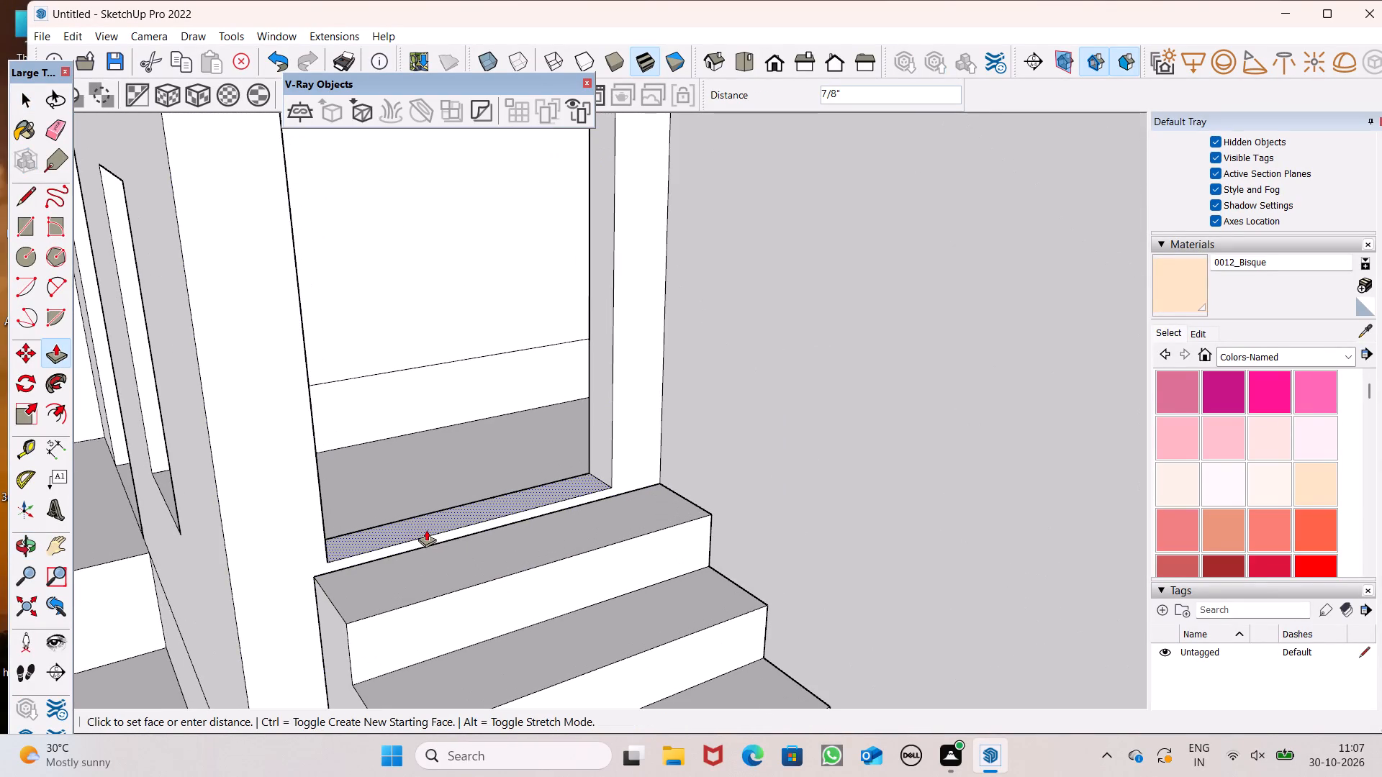
{"action": "left_click_drag", "start_coordinate": [426, 530], "coordinate": [420, 509]}
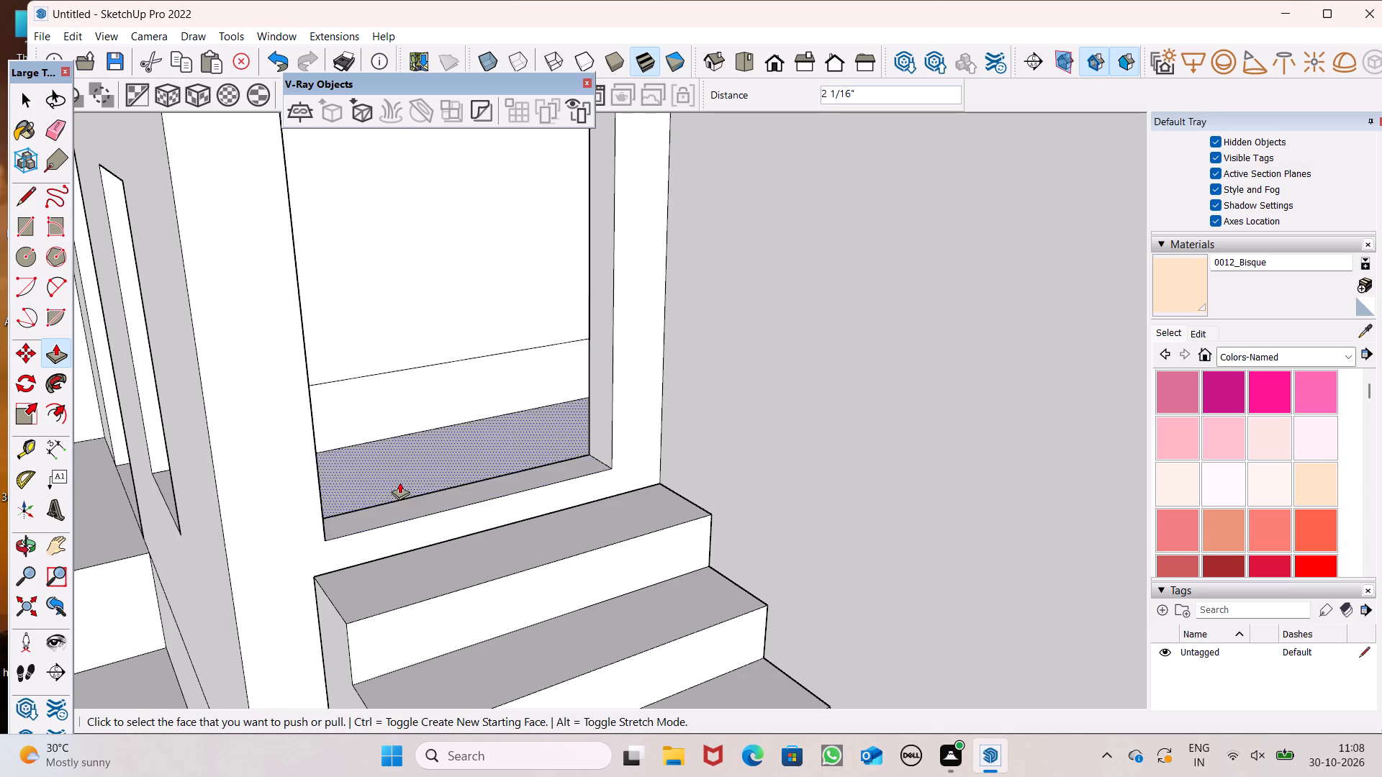
{"action": "scroll", "coordinate": [399, 482], "scroll_direction": "down", "scroll_amount": 5}
{"action": "scroll", "coordinate": [405, 489], "scroll_direction": "up", "scroll_amount": 4}
{"action": "left_click_drag", "start_coordinate": [406, 489], "coordinate": [413, 494]}
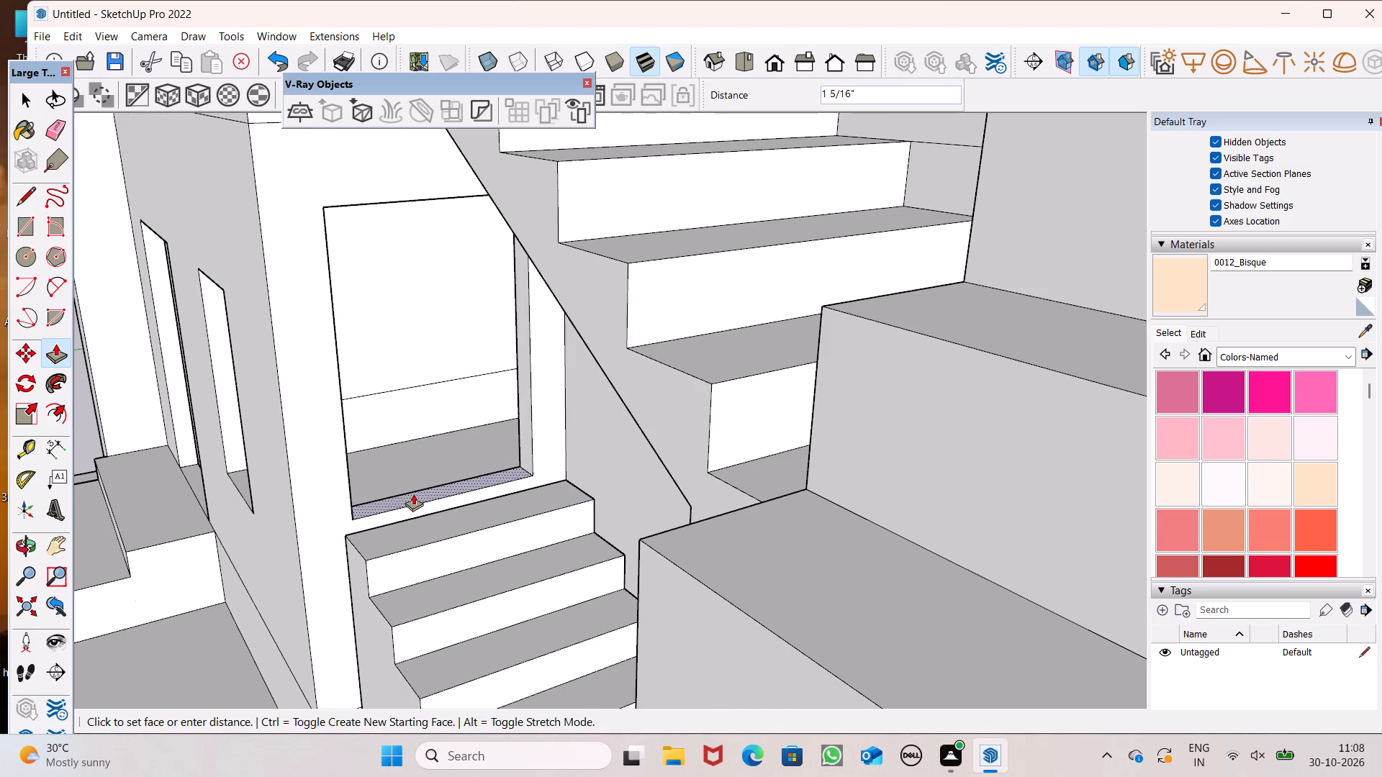
{"action": "left_click_drag", "start_coordinate": [413, 494], "coordinate": [413, 492]}
{"action": "key", "text": "space"}
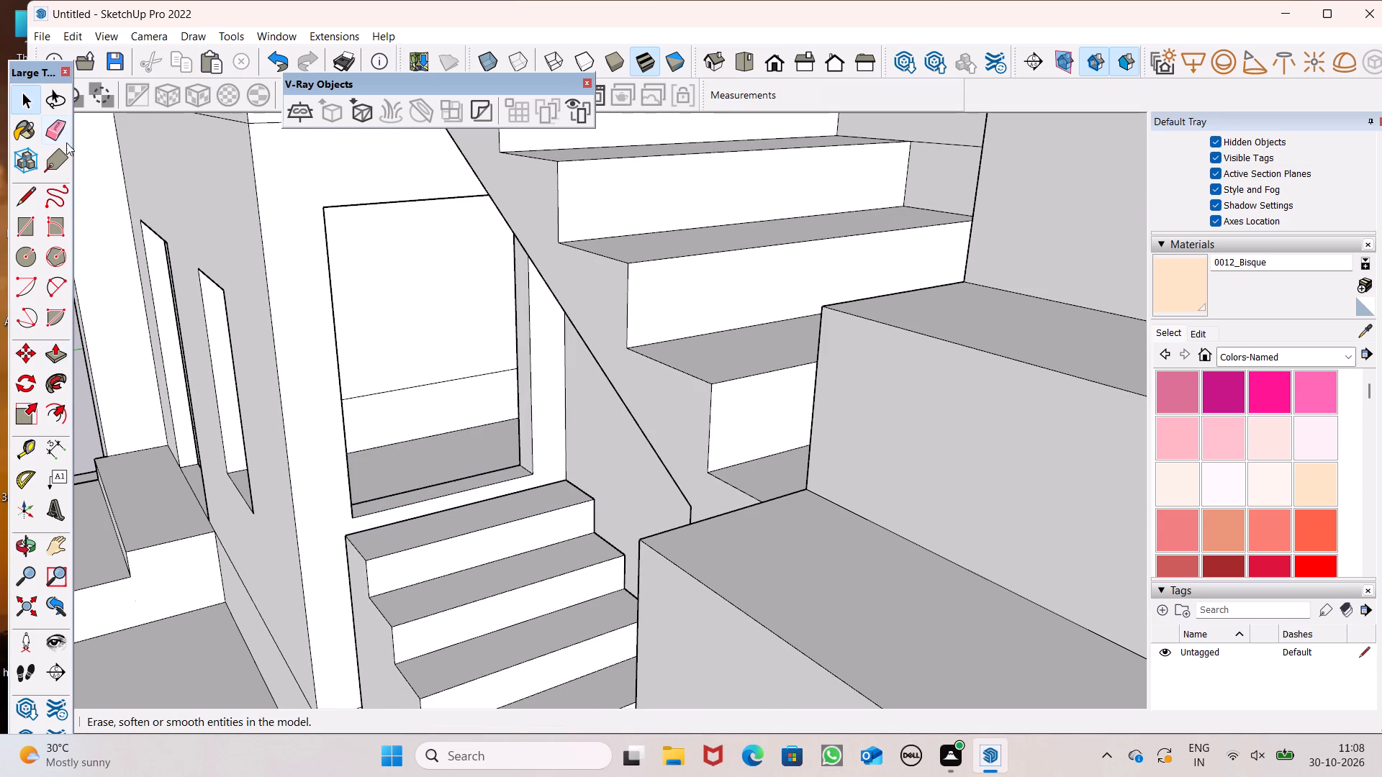
Erase the horizontal edge on the inner wall face seen through the opening above the short lower flight.
{"action": "left_click", "coordinate": [54, 127]}
{"action": "left_click", "coordinate": [387, 392]}
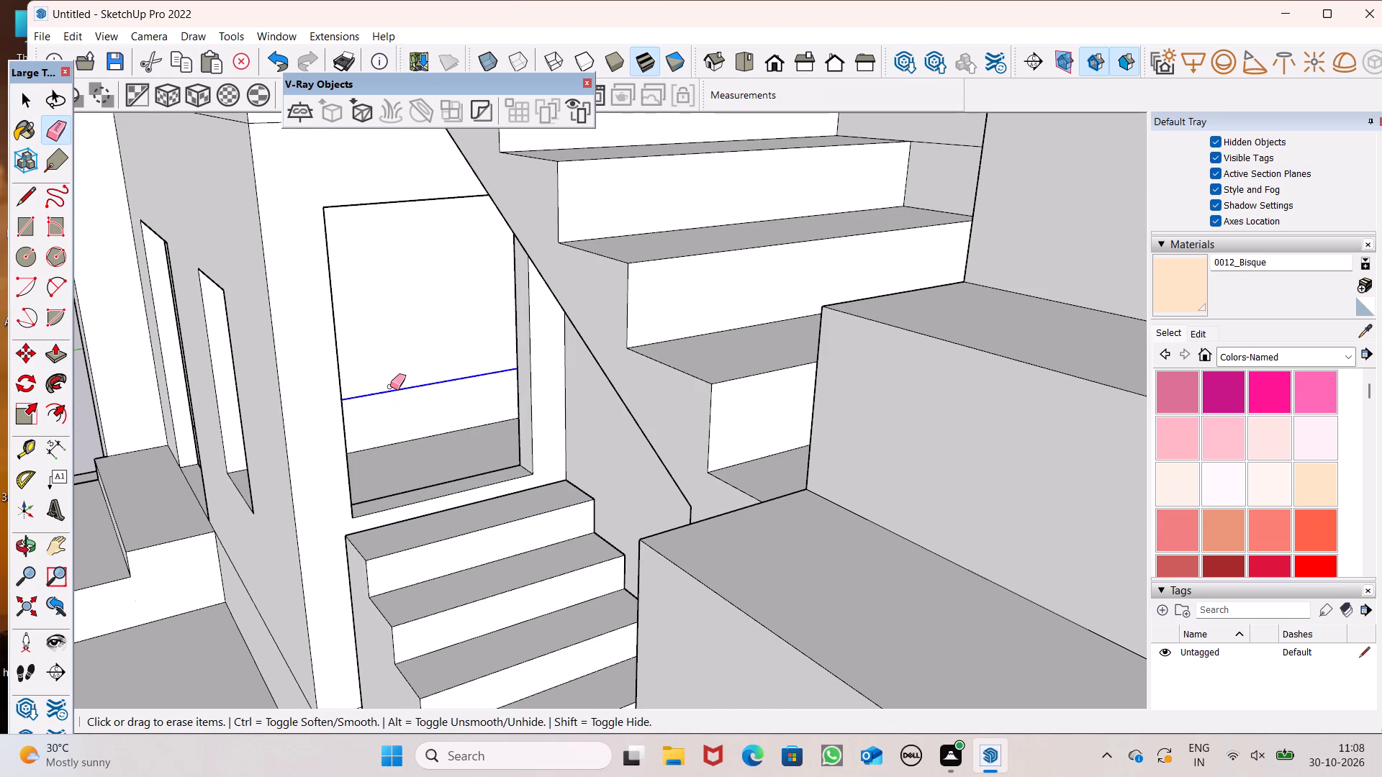
Examine the staircase flights and the surrounding walls from the front and side of the house.
{"action": "scroll", "coordinate": [390, 371], "scroll_direction": "down", "scroll_amount": 6}
{"action": "middle_click_drag", "start_coordinate": [294, 524], "coordinate": [707, 322]}
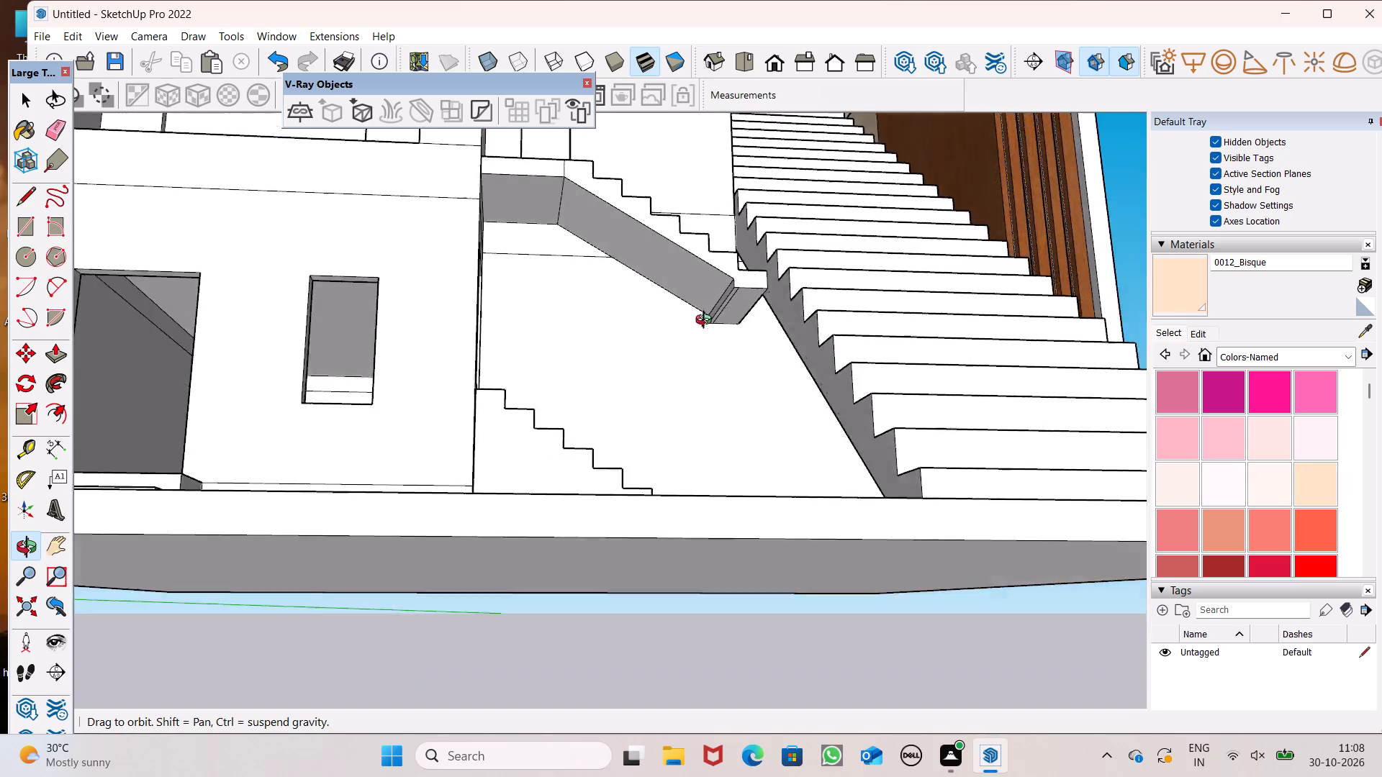
{"action": "middle_click_drag", "start_coordinate": [707, 322], "coordinate": [173, 559]}
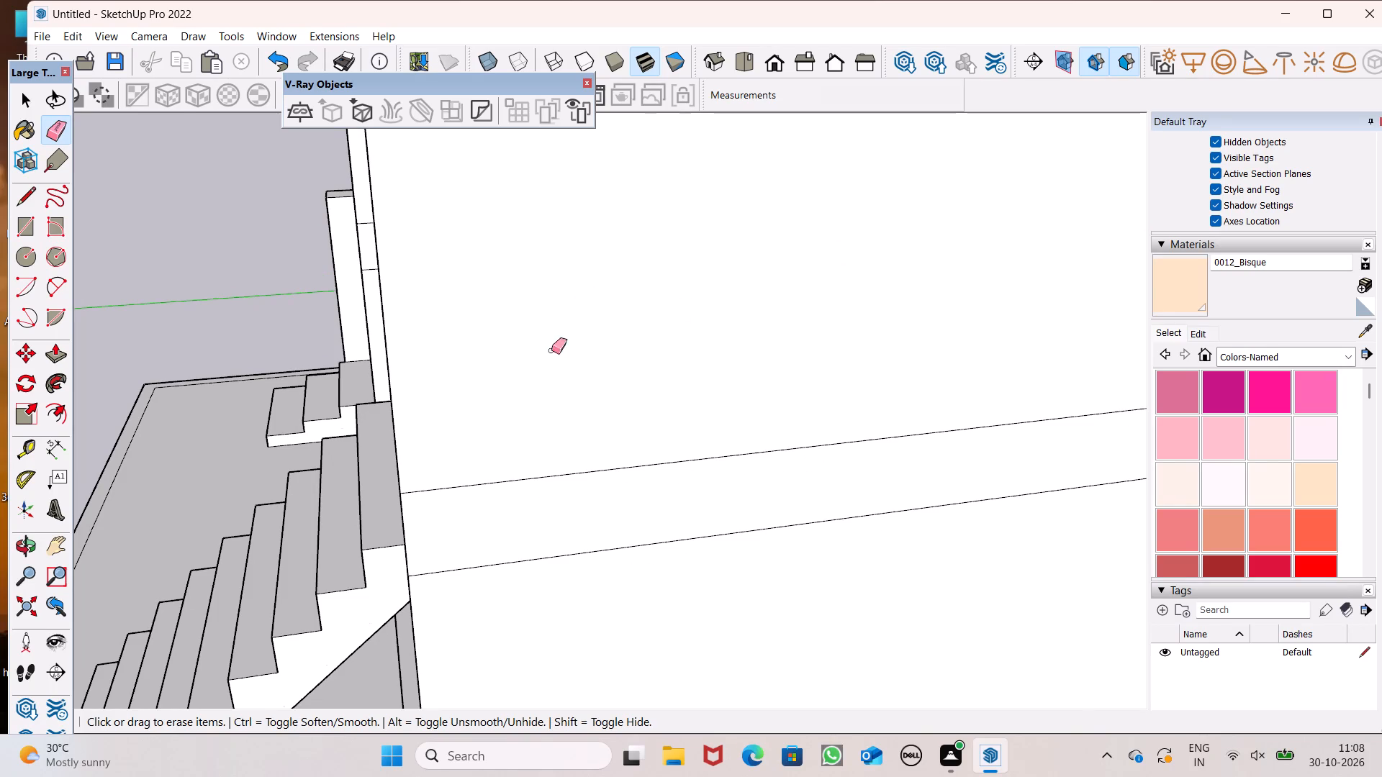
{"action": "scroll", "coordinate": [544, 343], "scroll_direction": "down", "scroll_amount": 15}
{"action": "middle_click_drag", "start_coordinate": [723, 396], "coordinate": [947, 363]}
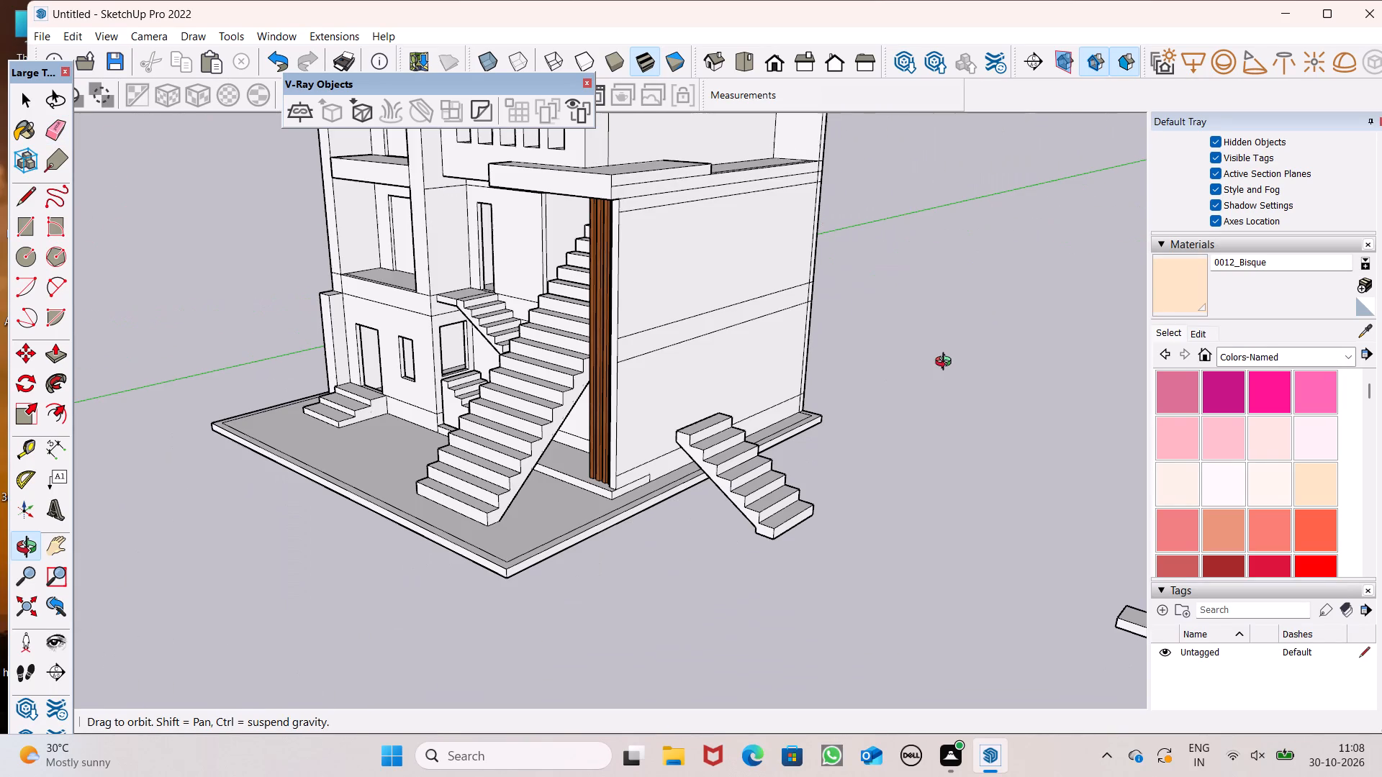
{"action": "middle_click_drag", "start_coordinate": [947, 363], "coordinate": [1072, 347]}
{"action": "key", "text": "space"}
{"action": "middle_click_drag", "start_coordinate": [495, 395], "coordinate": [689, 360]}
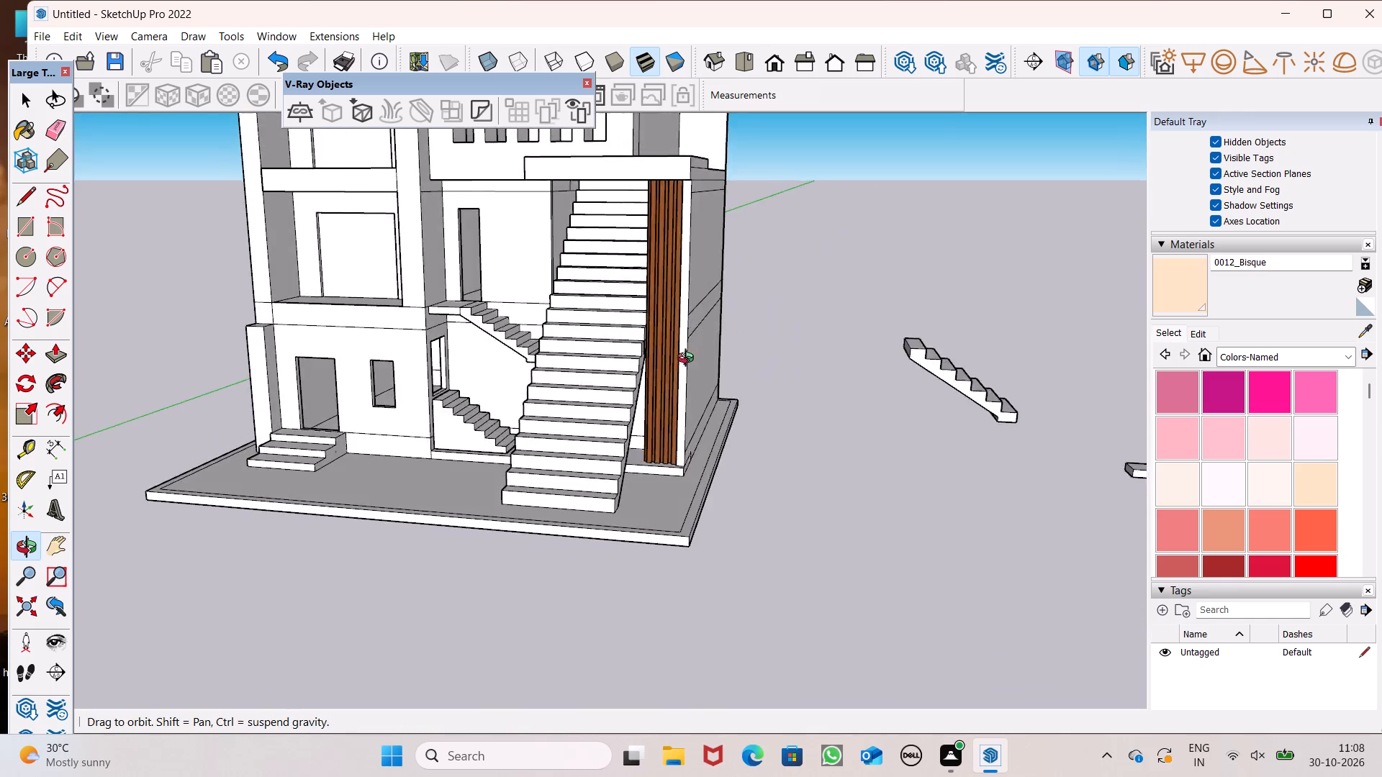
{"action": "middle_click_drag", "start_coordinate": [689, 360], "coordinate": [464, 370]}
{"action": "left_click_drag", "start_coordinate": [460, 381], "coordinate": [604, 350]}
{"action": "key", "text": "space"}
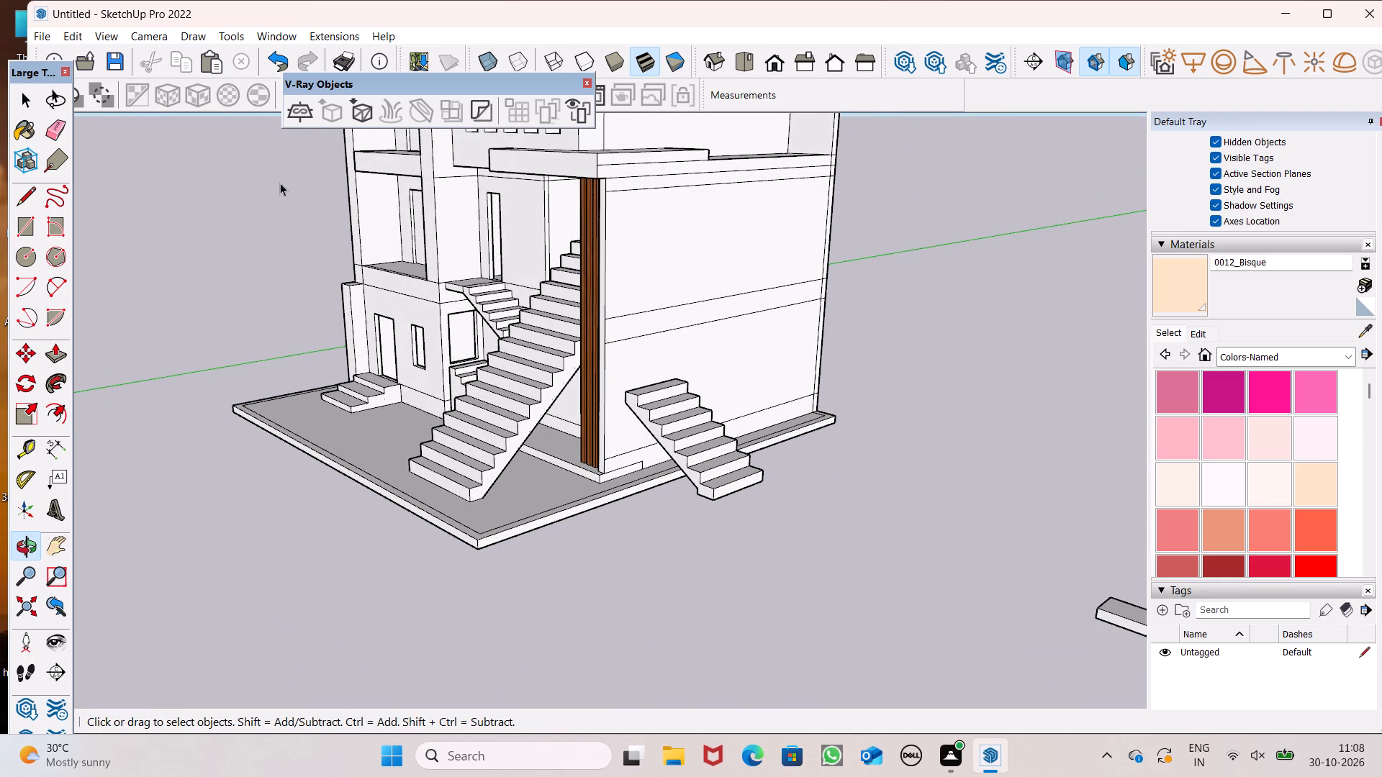
Draw a door-opening rectangle about 8' 3" high by 3' 10" wide on the wall just above the short upper flight's landing.
{"action": "scroll", "coordinate": [280, 177], "scroll_direction": "up", "scroll_amount": 6}
{"action": "middle_click_drag", "start_coordinate": [464, 271], "coordinate": [391, 299]}
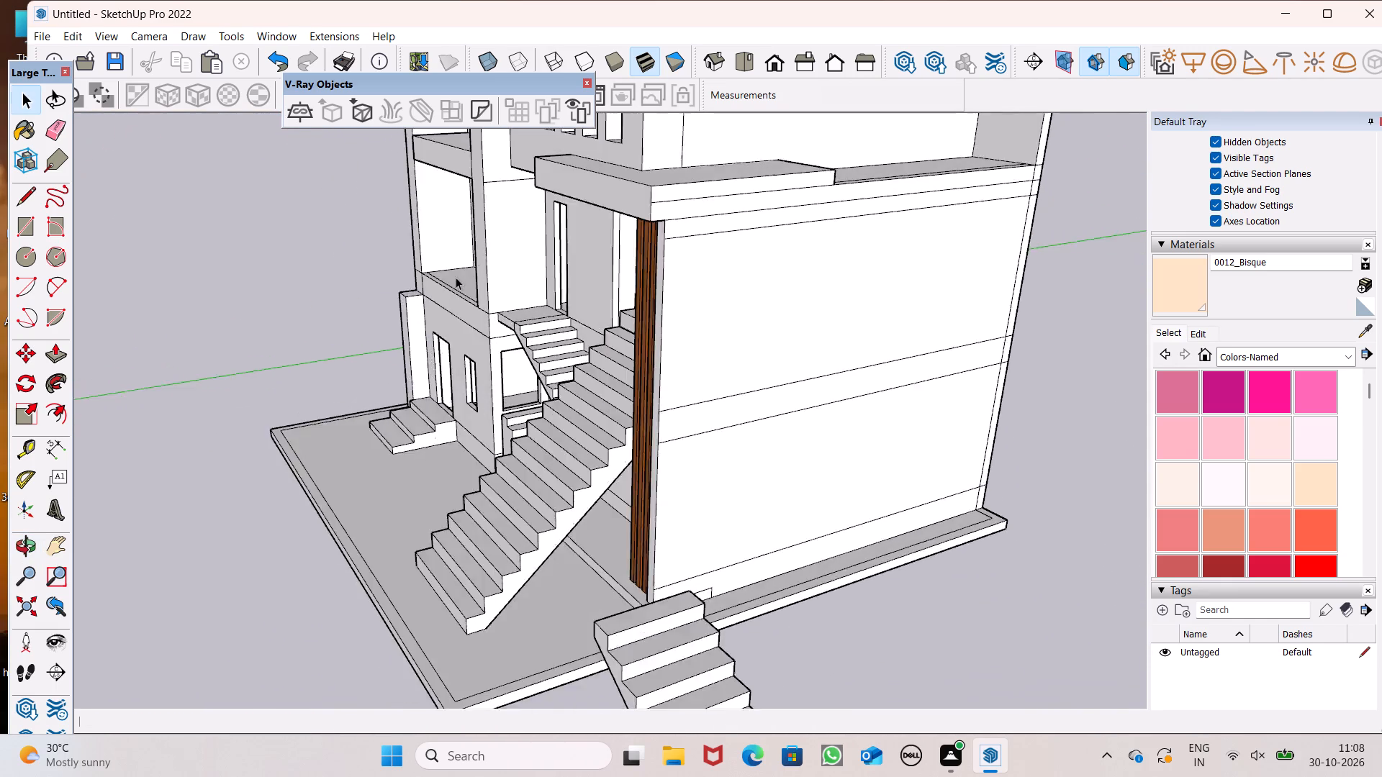
{"action": "scroll", "coordinate": [515, 244], "scroll_direction": "up", "scroll_amount": 4}
{"action": "scroll", "coordinate": [590, 191], "scroll_direction": "down", "scroll_amount": 1}
{"action": "scroll", "coordinate": [590, 190], "scroll_direction": "up", "scroll_amount": 2}
{"action": "scroll", "coordinate": [411, 257], "scroll_direction": "up", "scroll_amount": 3}
{"action": "left_click", "coordinate": [19, 236]}
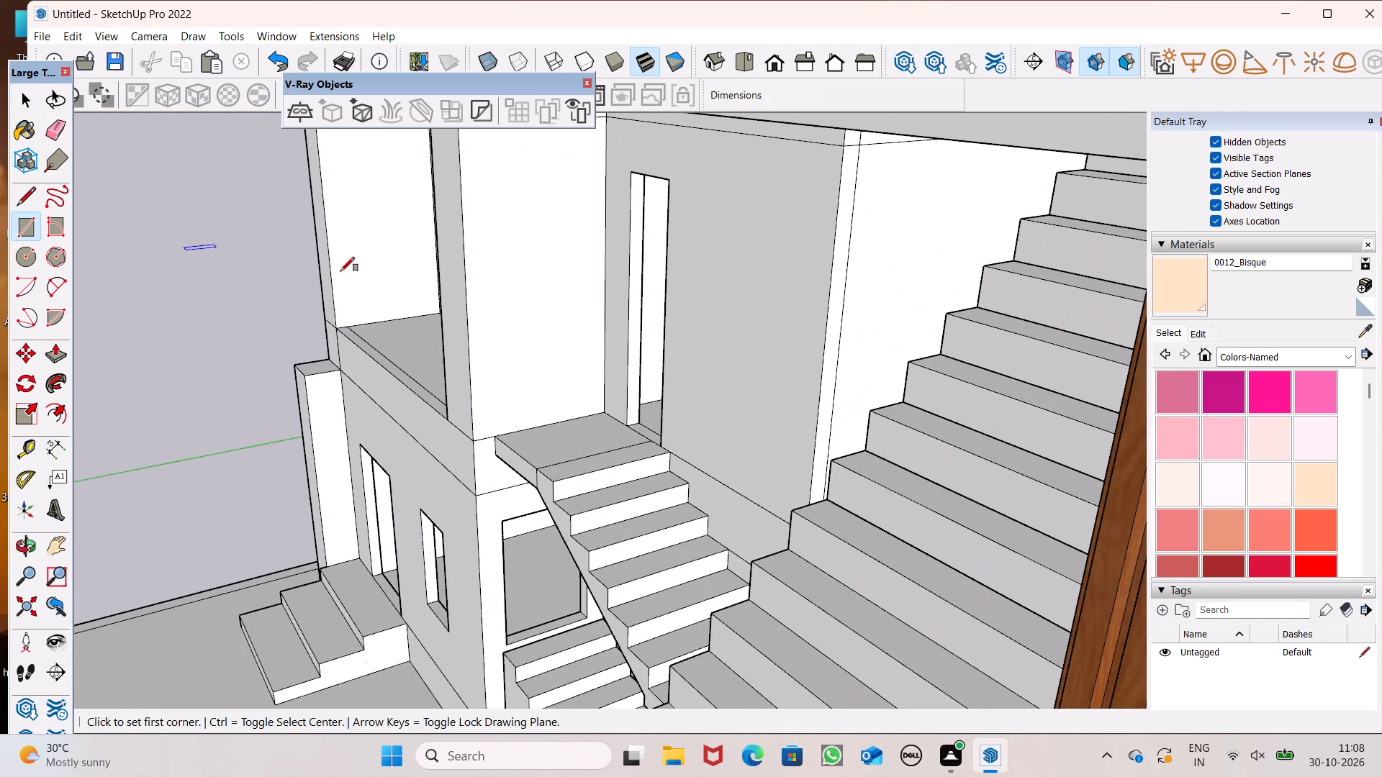
{"action": "scroll", "coordinate": [512, 340], "scroll_direction": "up", "scroll_amount": 1}
{"action": "middle_click_drag", "start_coordinate": [512, 339], "coordinate": [486, 319]}
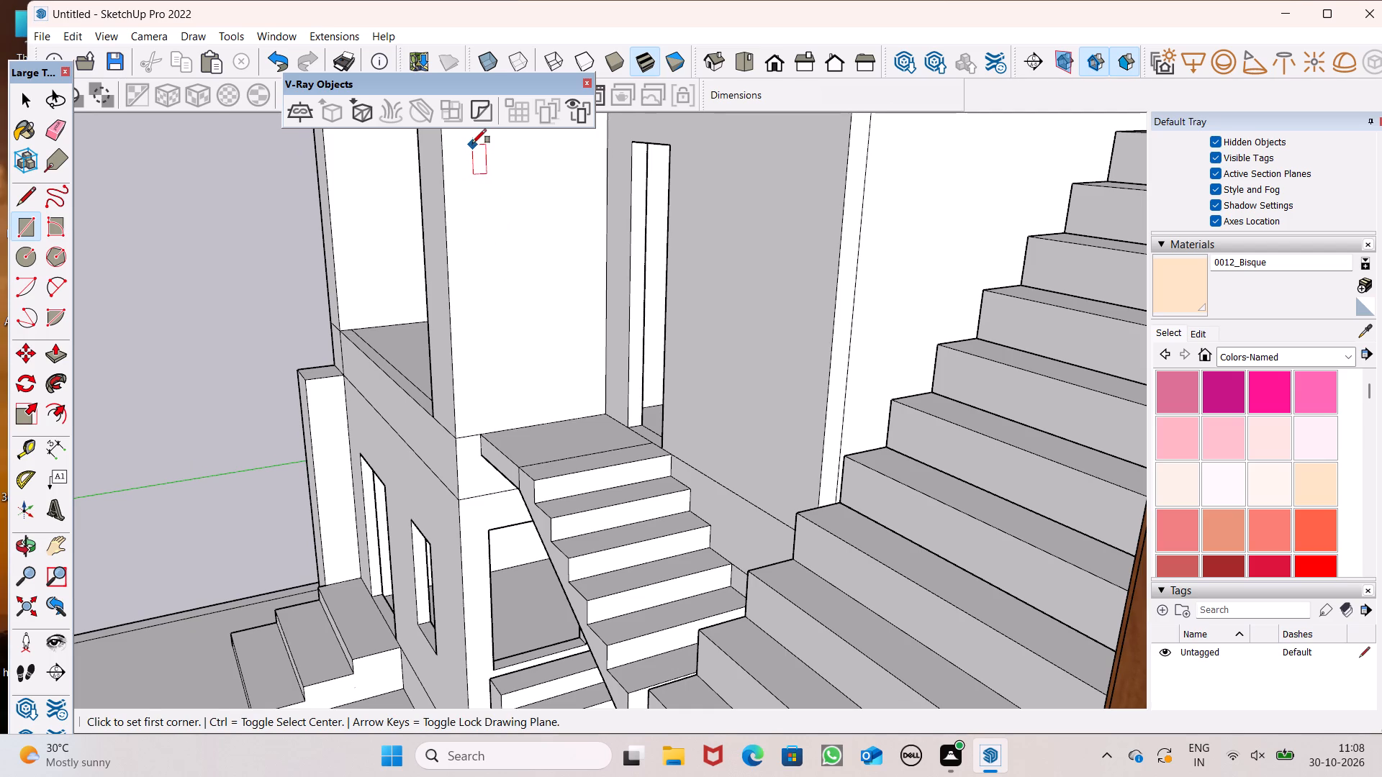
{"action": "left_click", "coordinate": [472, 143]}
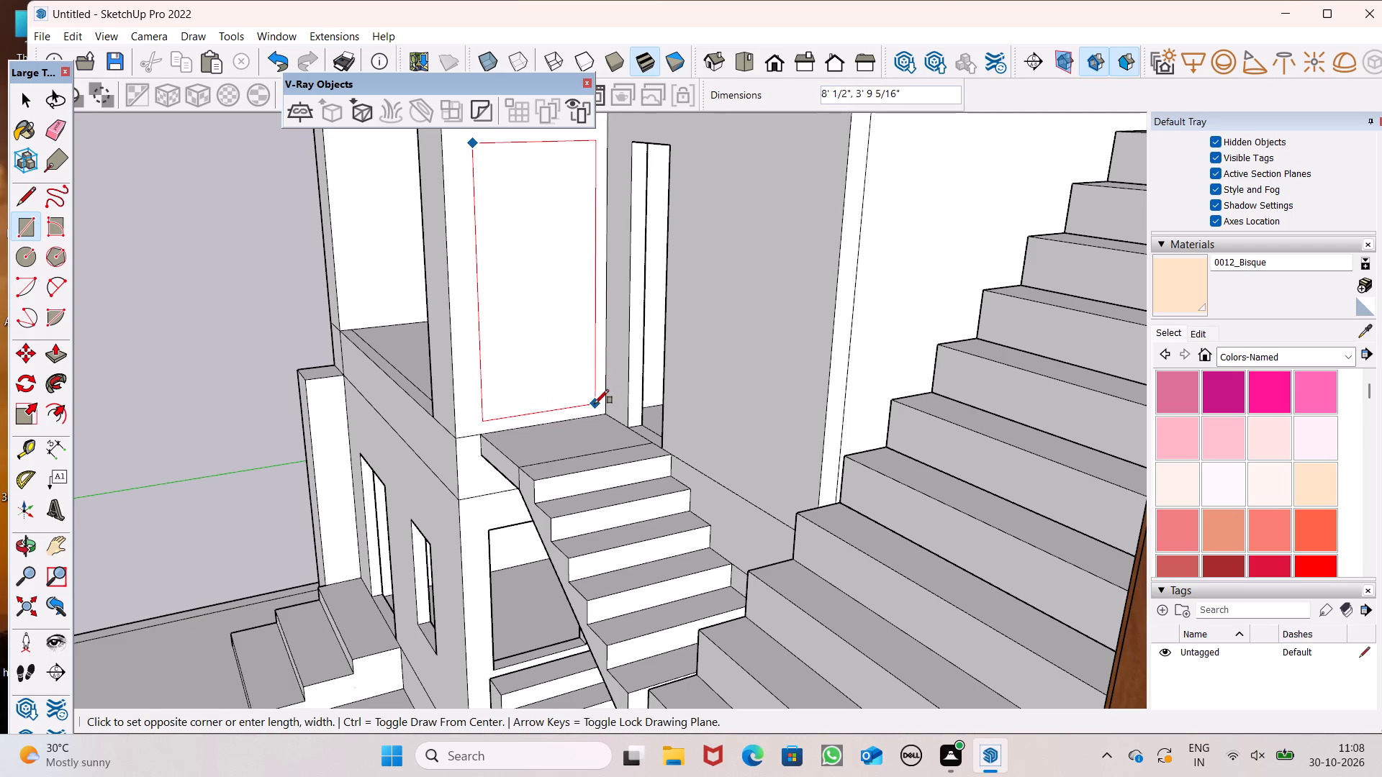
{"action": "left_click", "coordinate": [596, 409]}
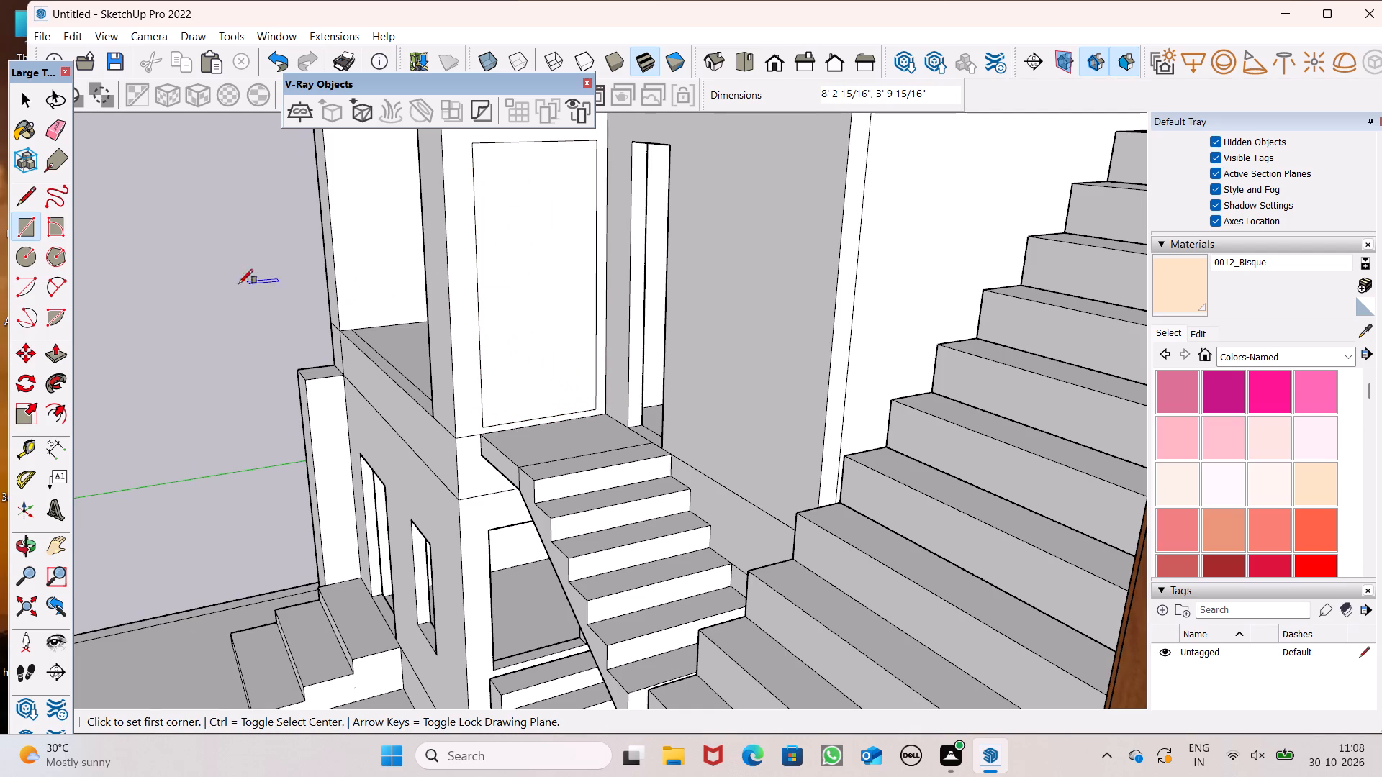
Push the rectangle 2' 1 3/4" through the wall to cut a doorway at the short upper flight's landing.
{"action": "left_click", "coordinate": [43, 342]}
{"action": "scroll", "coordinate": [602, 414], "scroll_direction": "up", "scroll_amount": 1}
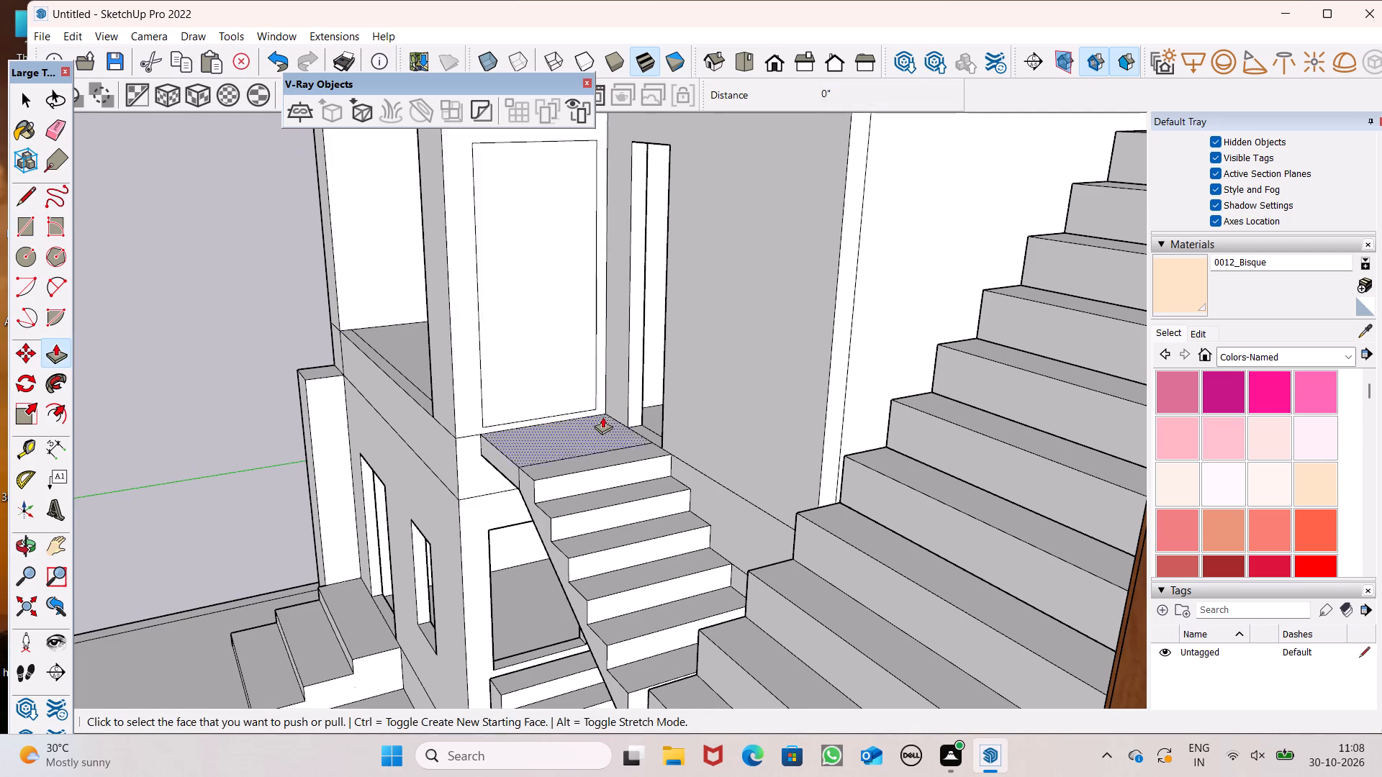
{"action": "middle_click_drag", "start_coordinate": [602, 421], "coordinate": [560, 455]}
{"action": "scroll", "coordinate": [506, 382], "scroll_direction": "up", "scroll_amount": 5}
{"action": "left_click_drag", "start_coordinate": [433, 476], "coordinate": [439, 463]}
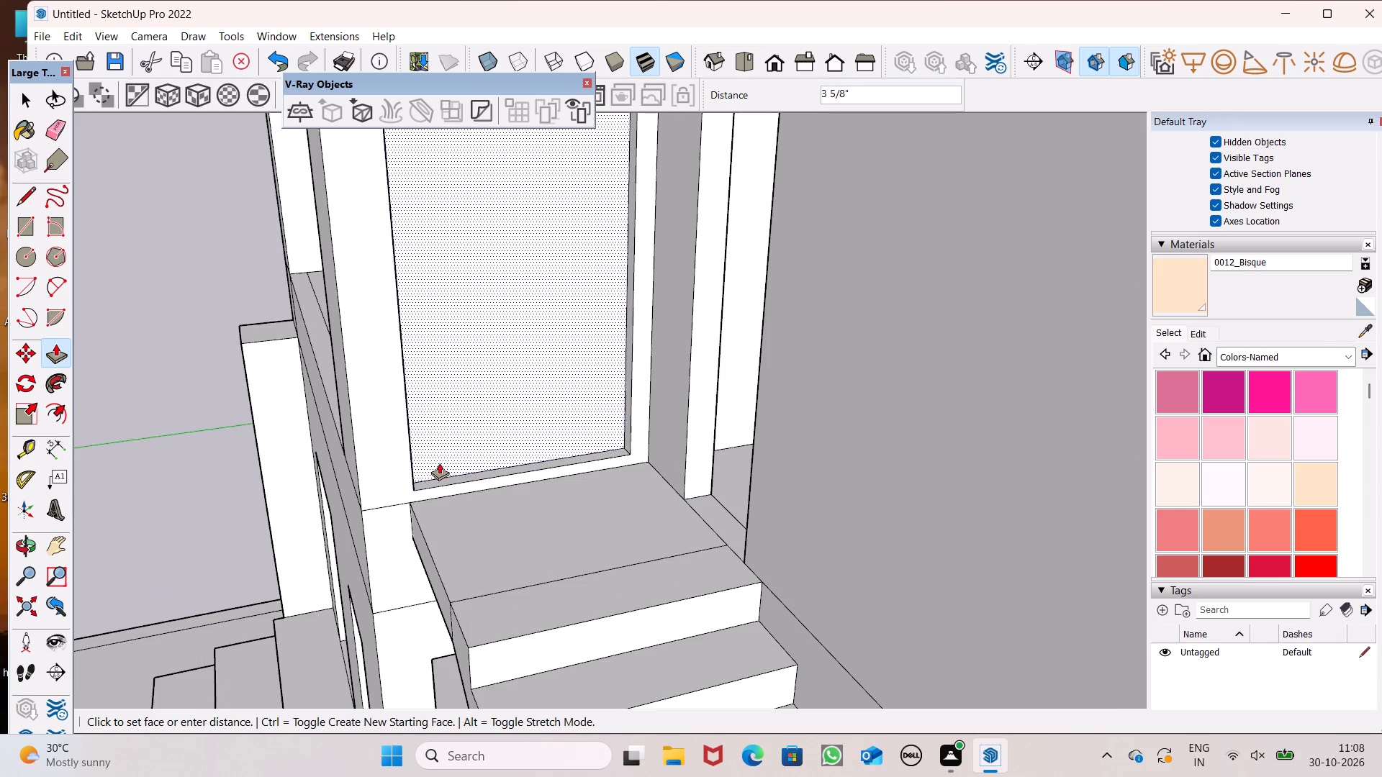
{"action": "left_click_drag", "start_coordinate": [439, 463], "coordinate": [487, 362]}
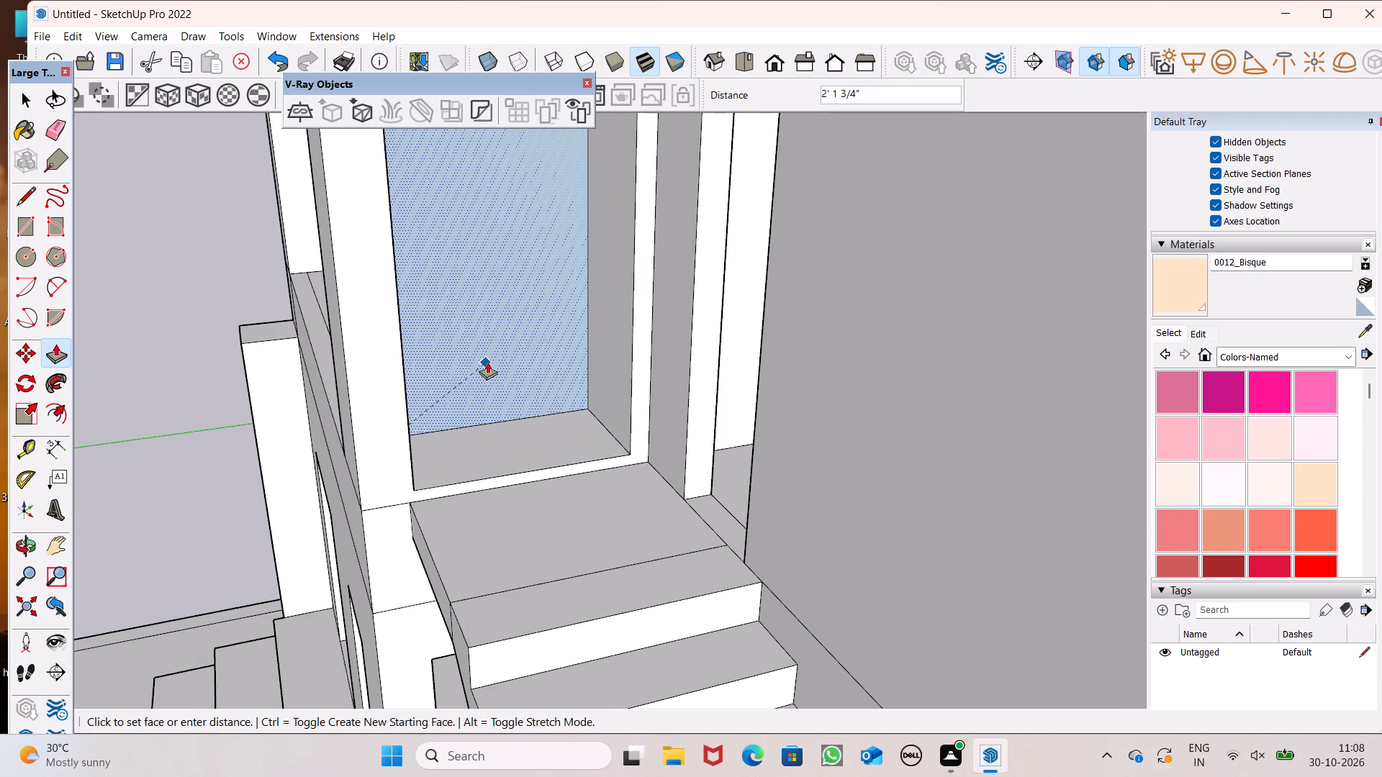
{"action": "left_click_drag", "start_coordinate": [487, 362], "coordinate": [533, 289]}
Examine the upper landing's doorway and the adjoining balcony from the front and side.
{"action": "scroll", "coordinate": [540, 310], "scroll_direction": "down", "scroll_amount": 3}
{"action": "middle_click_drag", "start_coordinate": [585, 399], "coordinate": [916, 459]}
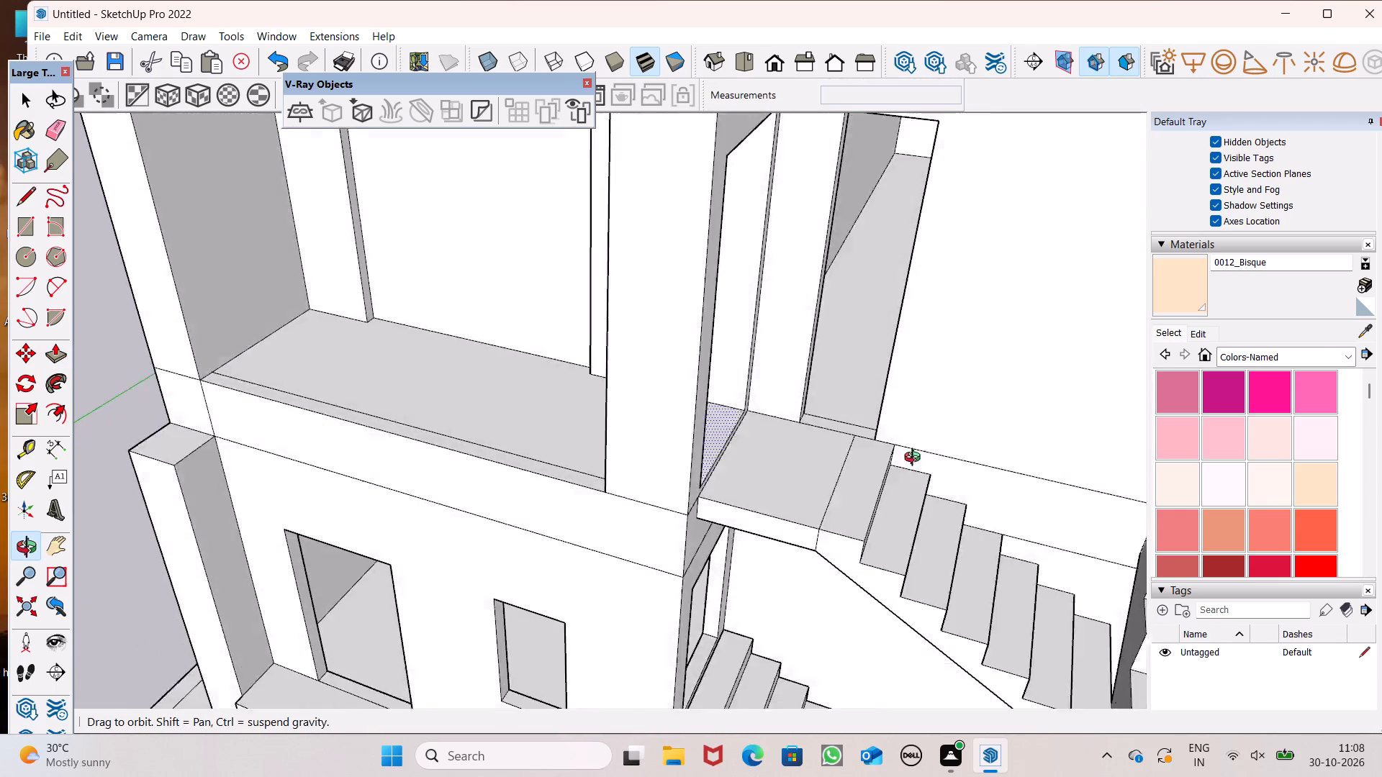
{"action": "middle_click_drag", "start_coordinate": [916, 459], "coordinate": [945, 375]}
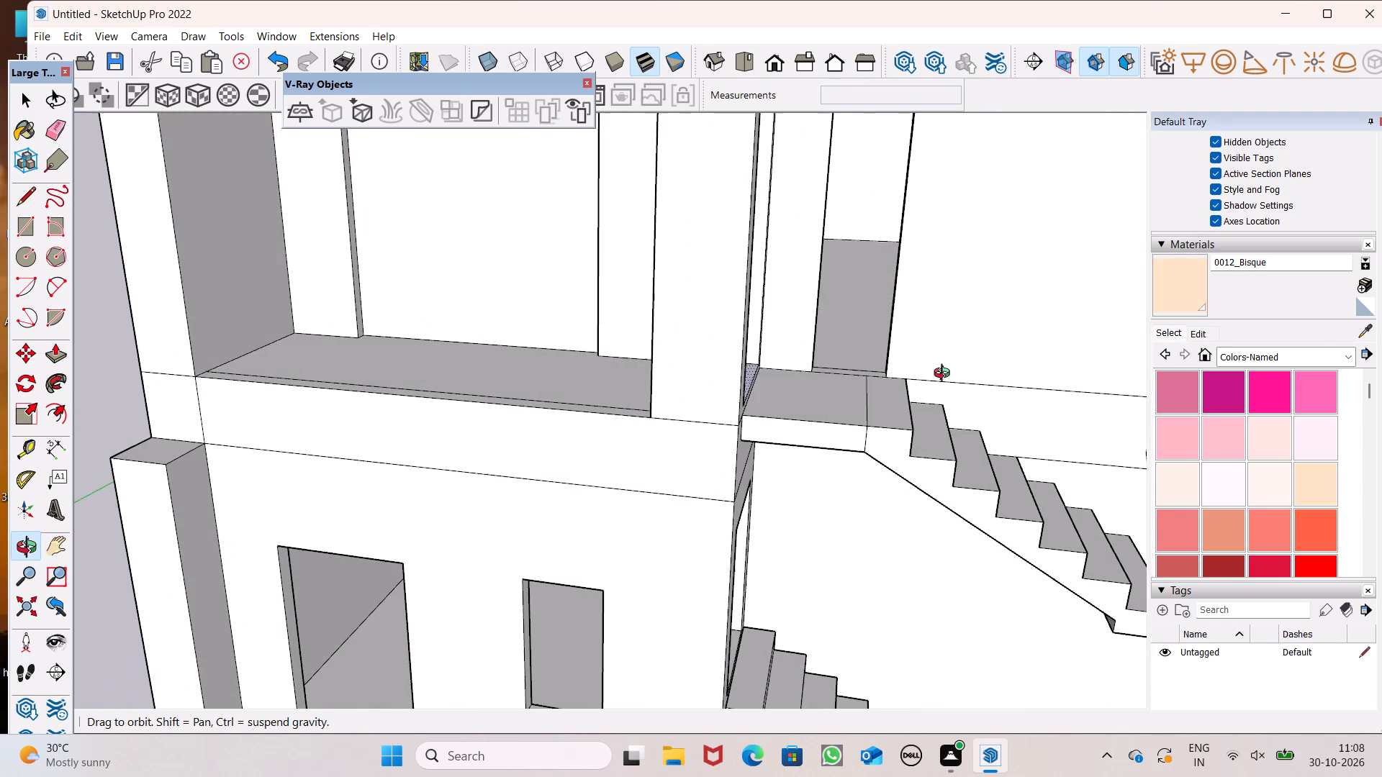
{"action": "middle_click_drag", "start_coordinate": [945, 375], "coordinate": [932, 402]}
{"action": "scroll", "coordinate": [633, 299], "scroll_direction": "down", "scroll_amount": 6}
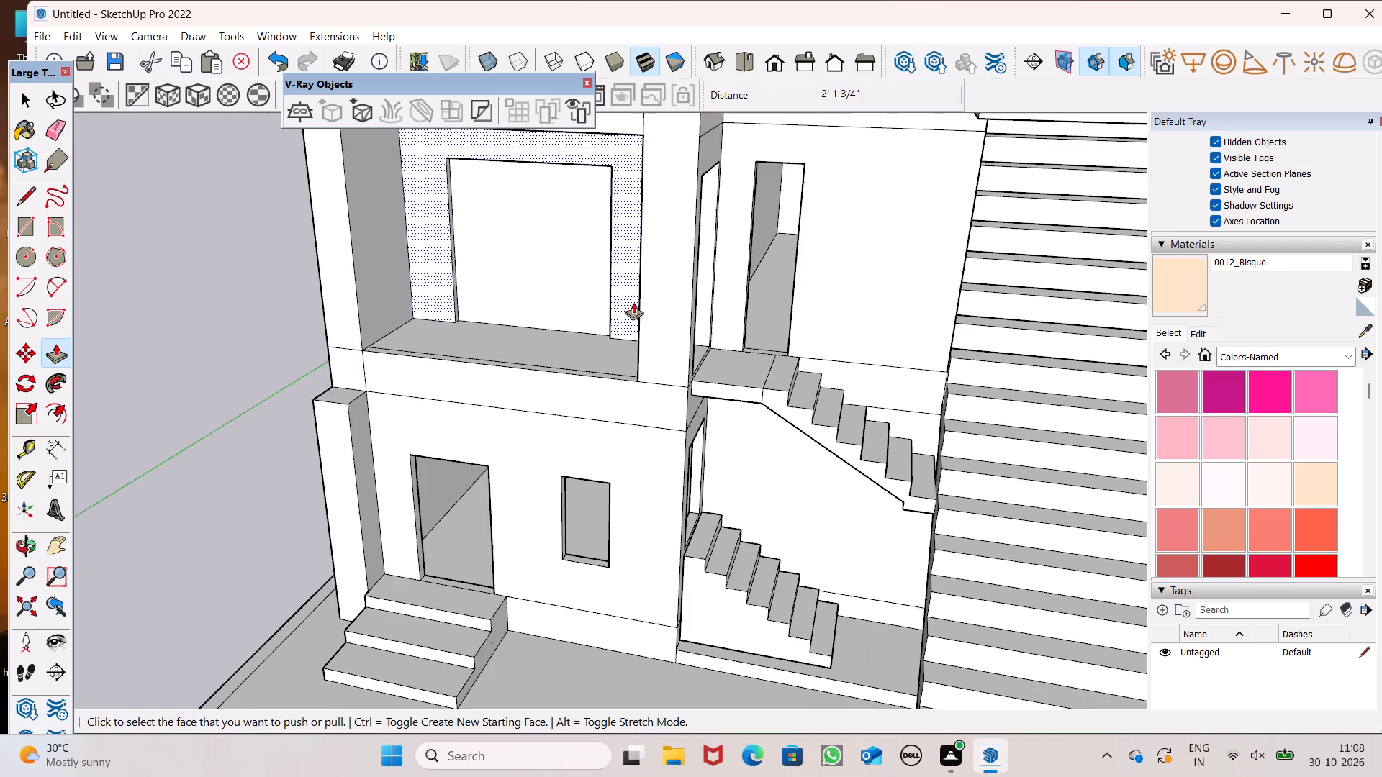
{"action": "scroll", "coordinate": [633, 320], "scroll_direction": "down", "scroll_amount": 7}
{"action": "middle_click_drag", "start_coordinate": [675, 367], "coordinate": [433, 395]}
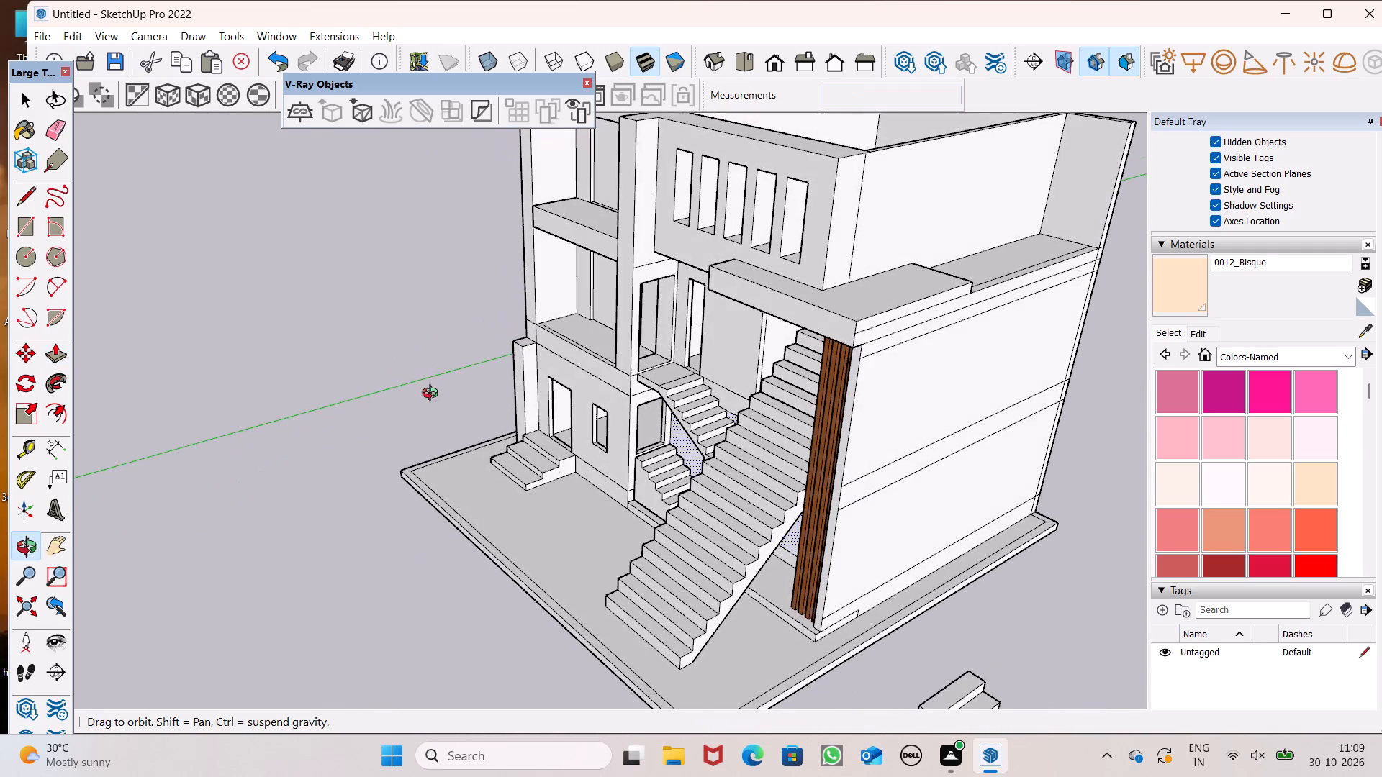
{"action": "middle_click_drag", "start_coordinate": [433, 395], "coordinate": [430, 395]}
{"action": "scroll", "coordinate": [644, 338], "scroll_direction": "up", "scroll_amount": 13}
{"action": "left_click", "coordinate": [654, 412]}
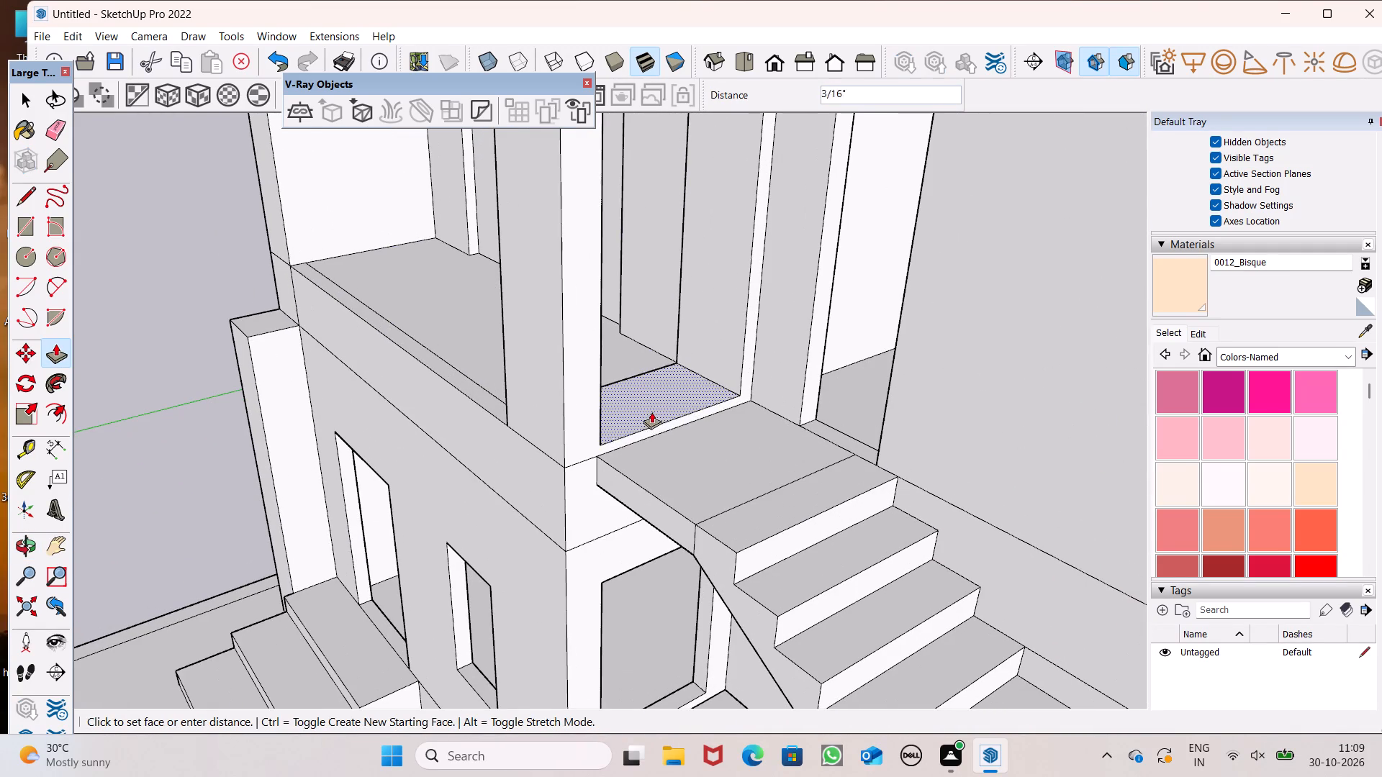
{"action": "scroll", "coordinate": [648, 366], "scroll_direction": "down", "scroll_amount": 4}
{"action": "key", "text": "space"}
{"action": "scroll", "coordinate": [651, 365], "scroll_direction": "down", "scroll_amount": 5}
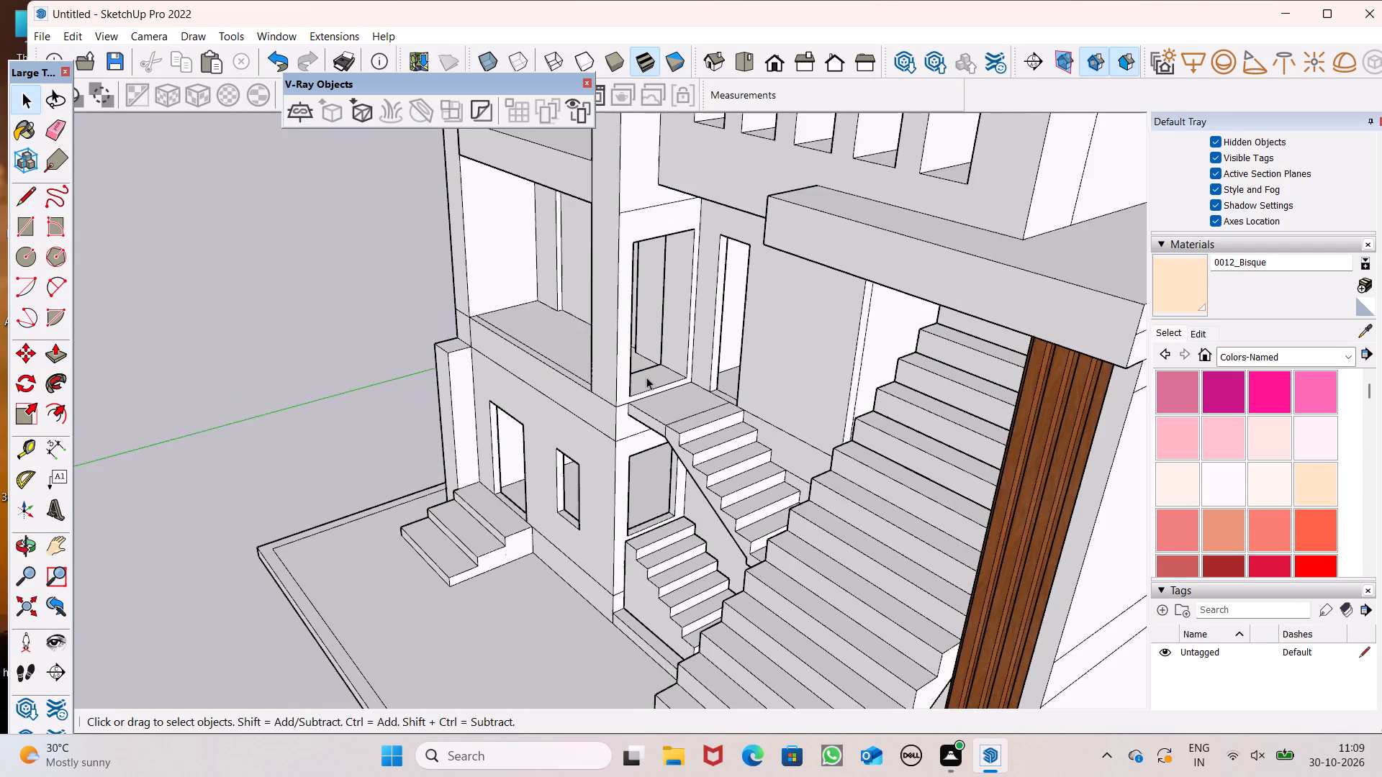
Erase the leftover edges where the floor band below the first-floor balcony meets the columns on both sides.
{"action": "middle_click_drag", "start_coordinate": [637, 420], "coordinate": [914, 403]}
{"action": "scroll", "coordinate": [752, 450], "scroll_direction": "down", "scroll_amount": 3}
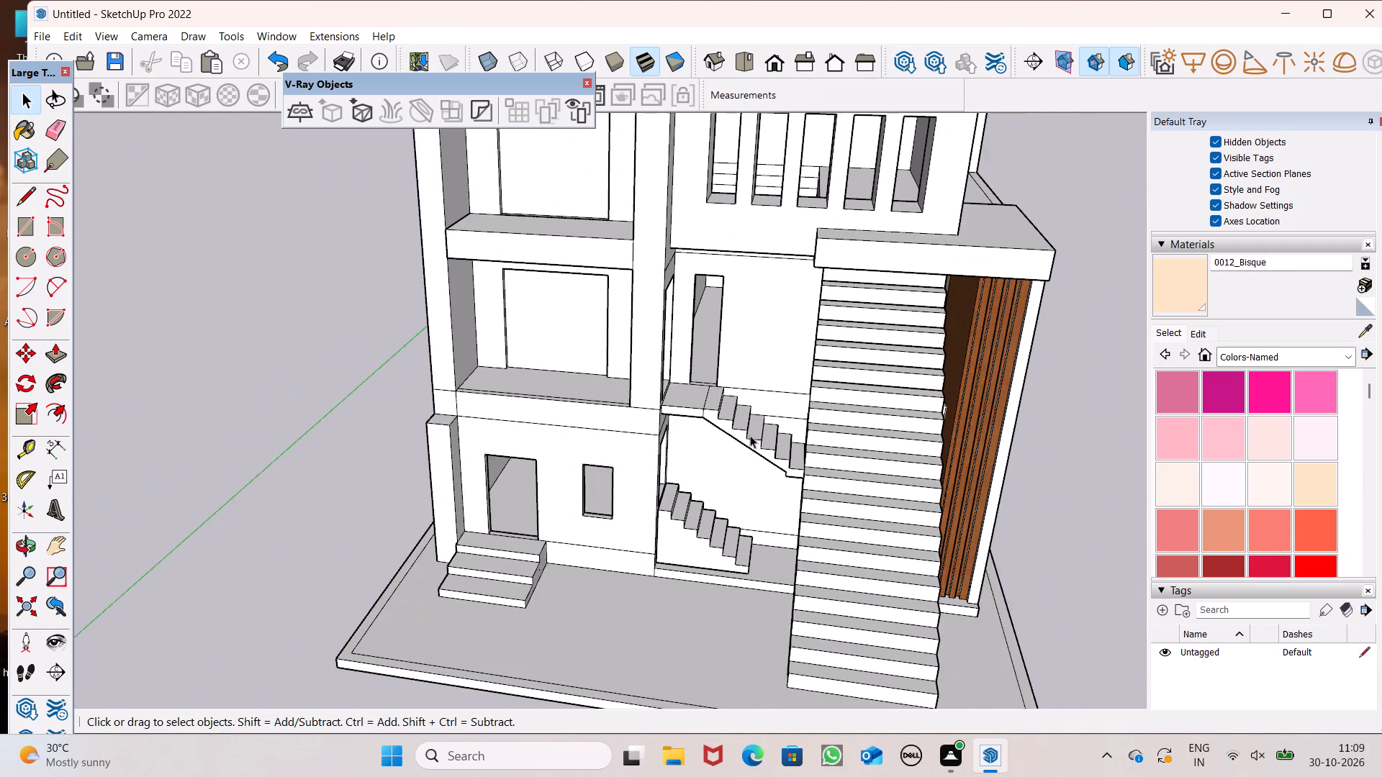
{"action": "scroll", "coordinate": [750, 435], "scroll_direction": "down", "scroll_amount": 2}
{"action": "middle_click_drag", "start_coordinate": [700, 458], "coordinate": [739, 505]}
{"action": "scroll", "coordinate": [729, 497], "scroll_direction": "up", "scroll_amount": 1}
{"action": "scroll", "coordinate": [481, 397], "scroll_direction": "up", "scroll_amount": 4}
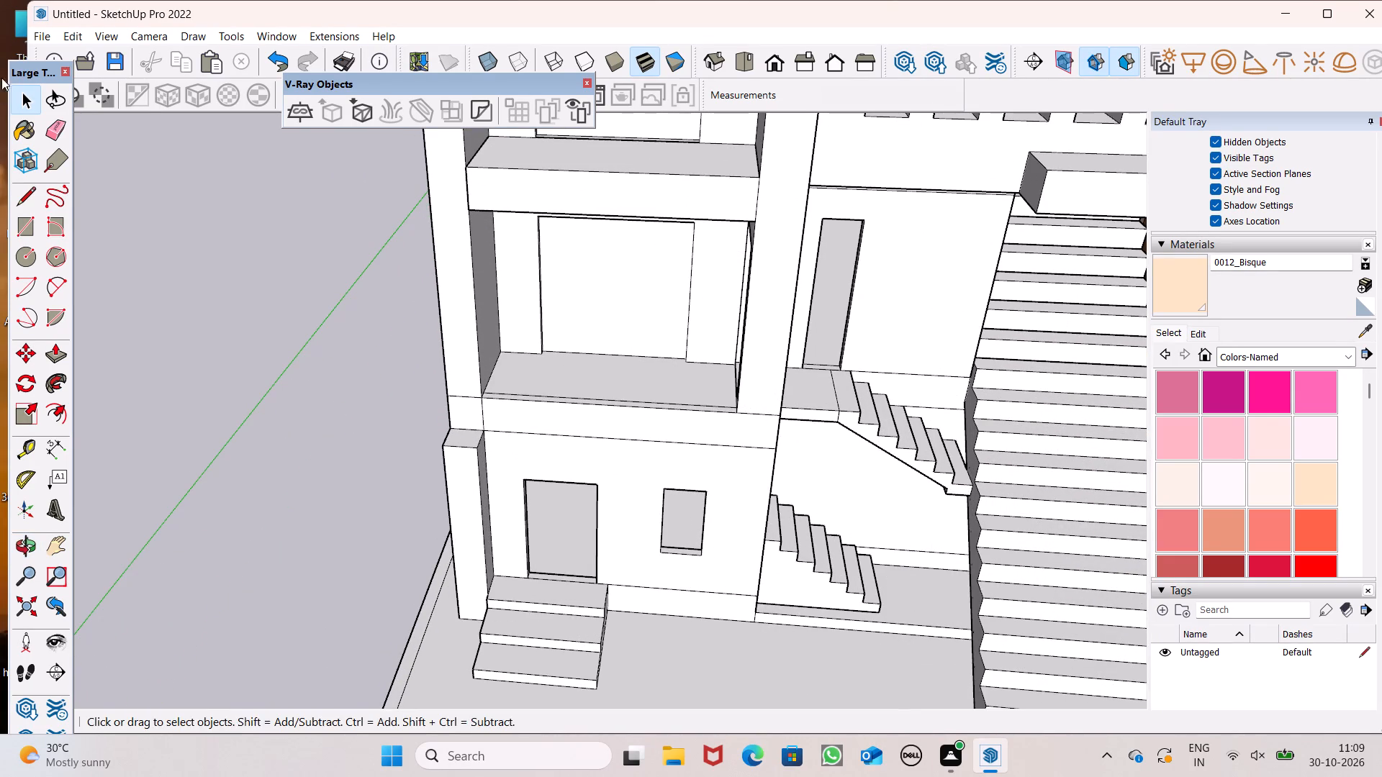
{"action": "left_click", "coordinate": [40, 126]}
{"action": "left_click", "coordinate": [49, 129]}
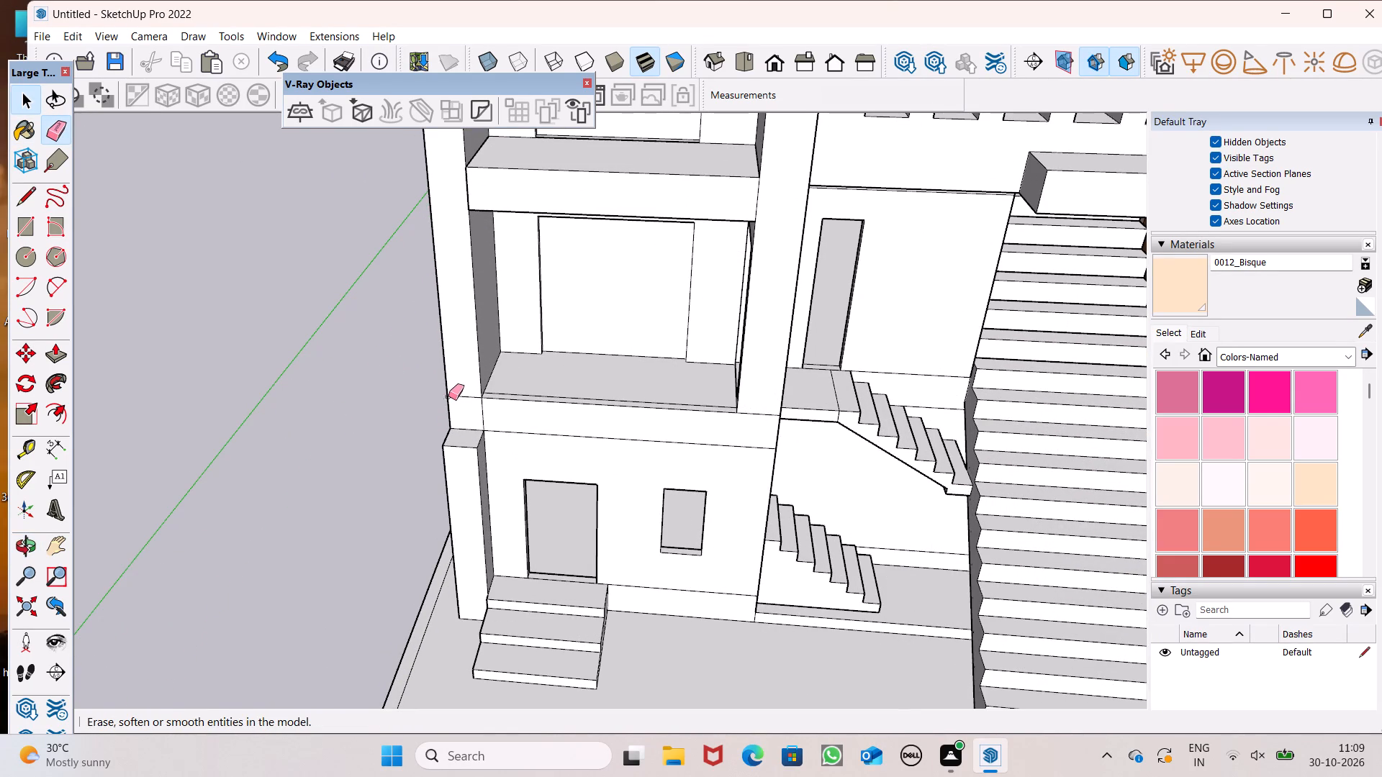
{"action": "left_click_drag", "start_coordinate": [460, 395], "coordinate": [487, 418]}
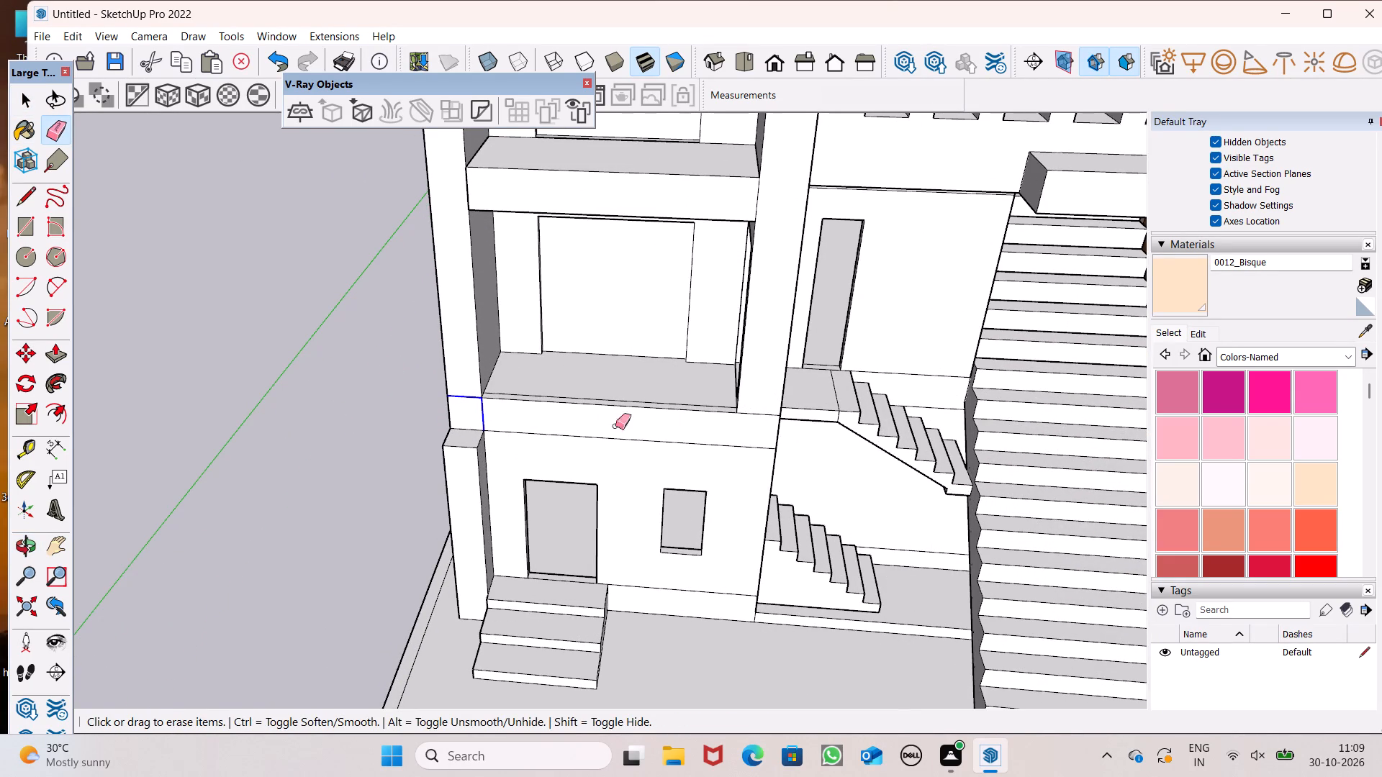
{"action": "scroll", "coordinate": [687, 376], "scroll_direction": "down", "scroll_amount": 5}
{"action": "scroll", "coordinate": [728, 397], "scroll_direction": "up", "scroll_amount": 3}
{"action": "left_click", "coordinate": [736, 402]}
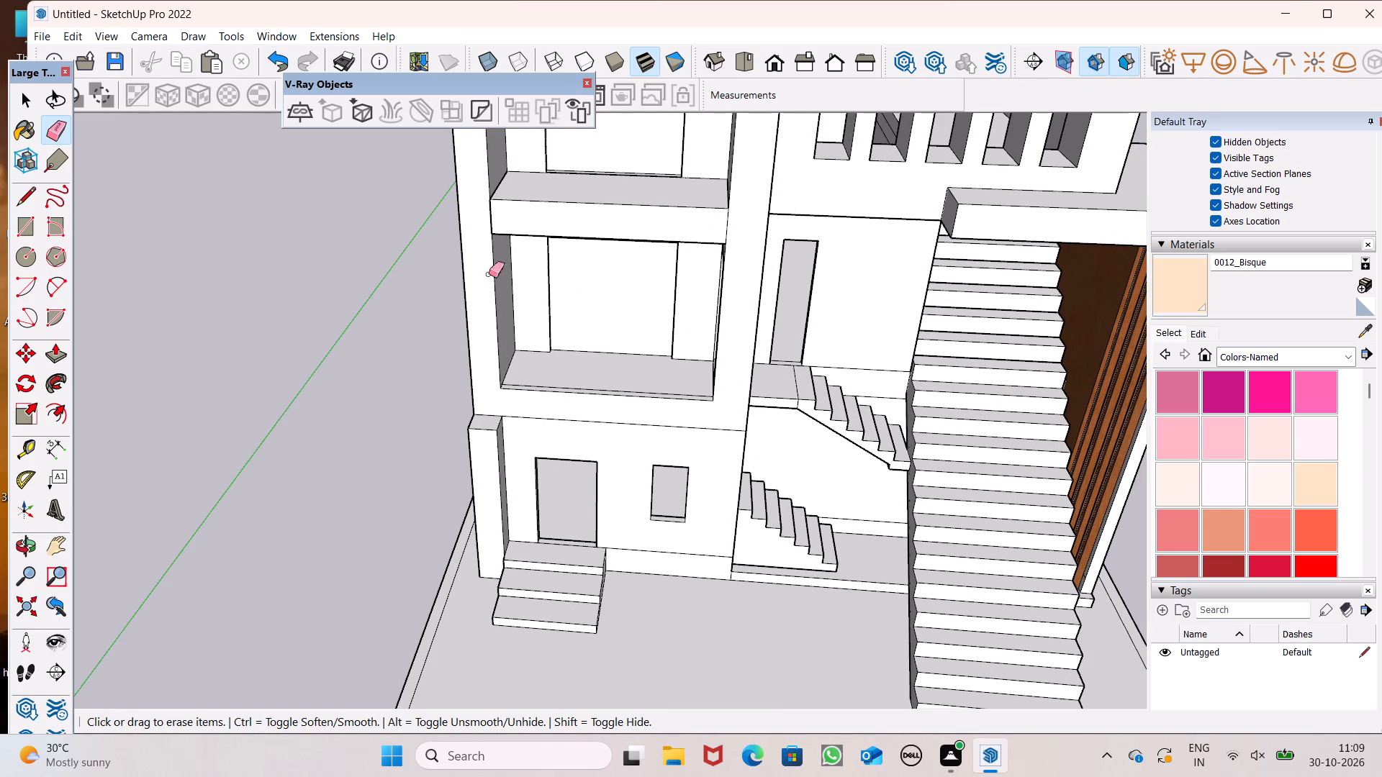
Examine the whole house with its staircase and openings from the front, side and above.
{"action": "scroll", "coordinate": [387, 160], "scroll_direction": "up", "scroll_amount": 1}
{"action": "scroll", "coordinate": [313, 230], "scroll_direction": "down", "scroll_amount": 2}
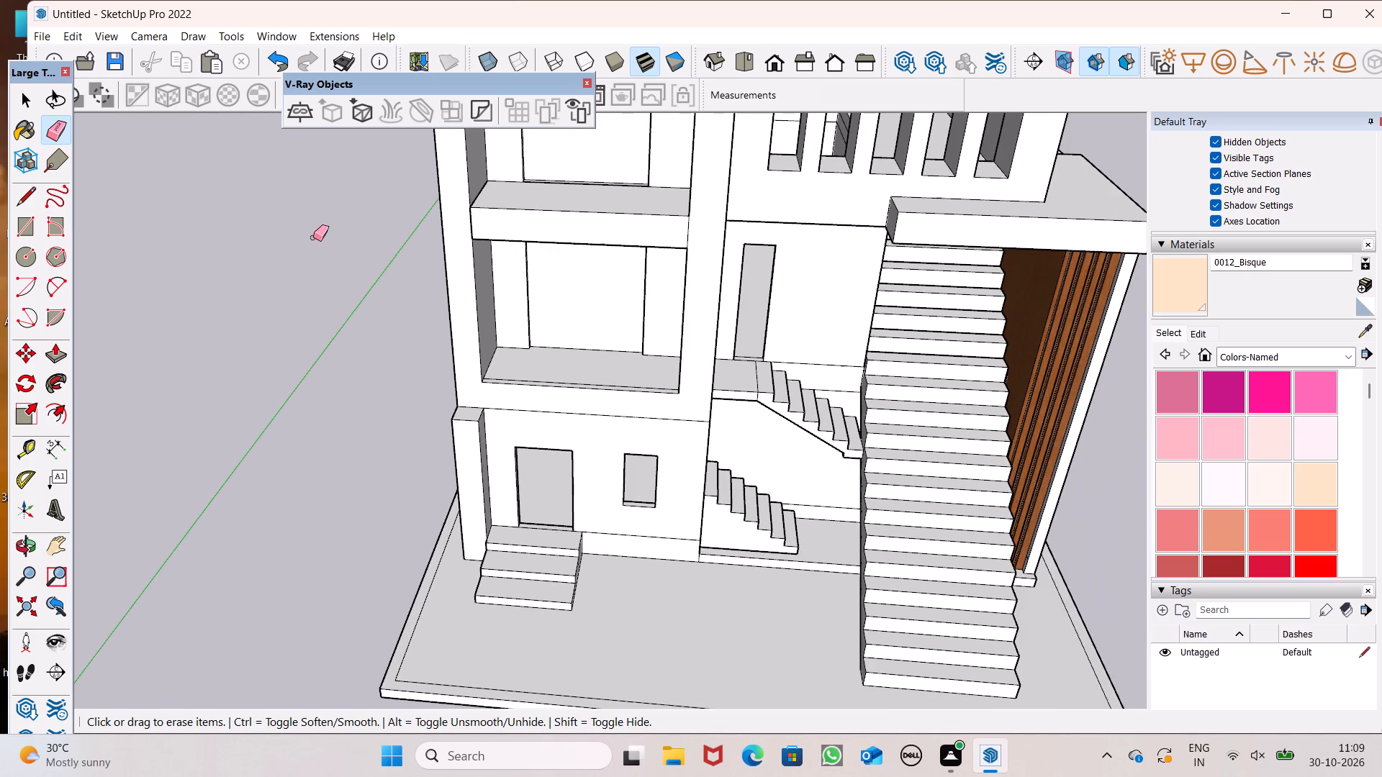
{"action": "middle_click_drag", "start_coordinate": [325, 245], "coordinate": [466, 280]}
{"action": "scroll", "coordinate": [472, 332], "scroll_direction": "down", "scroll_amount": 4}
{"action": "middle_click_drag", "start_coordinate": [556, 314], "coordinate": [562, 299]}
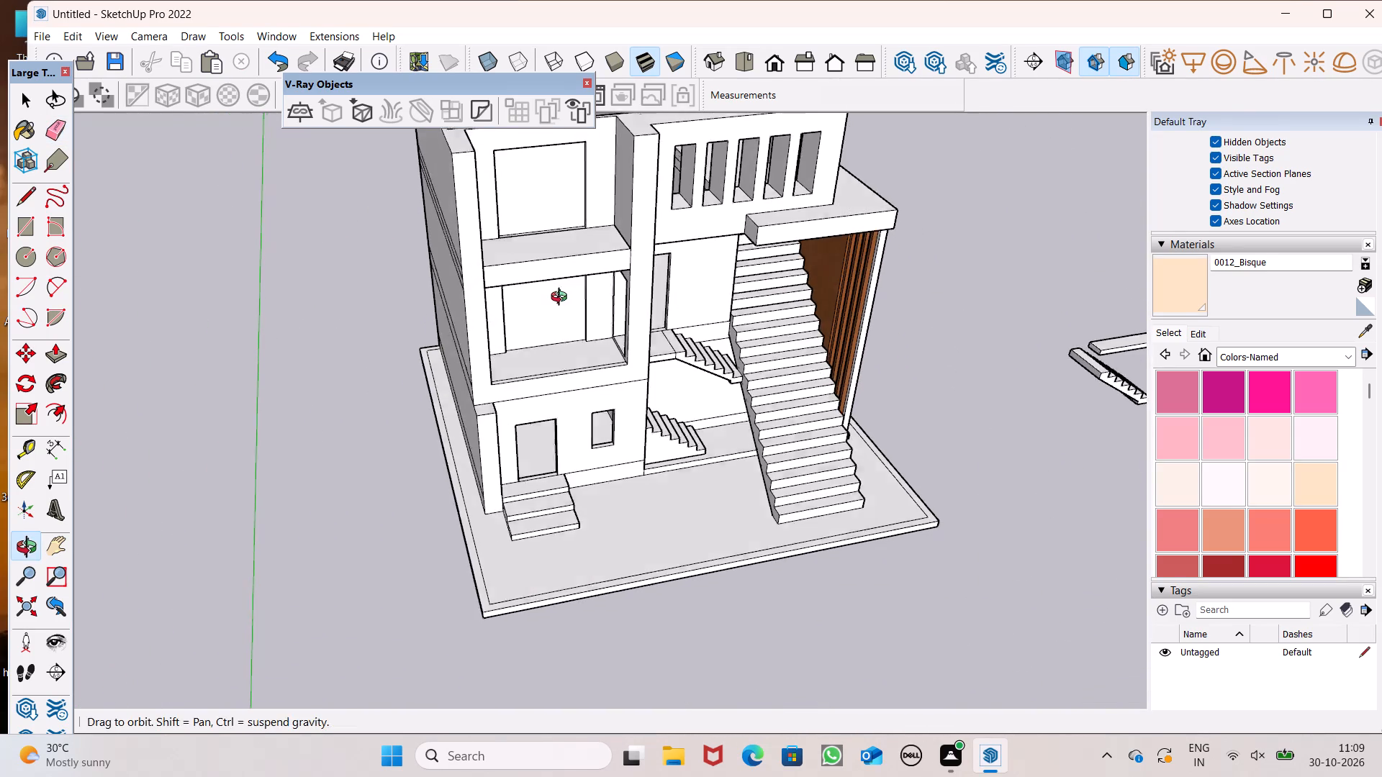
{"action": "middle_click_drag", "start_coordinate": [562, 299], "coordinate": [563, 293]}
{"action": "middle_click_drag", "start_coordinate": [522, 312], "coordinate": [271, 334]}
{"action": "scroll", "coordinate": [273, 332], "scroll_direction": "down", "scroll_amount": 5}
{"action": "middle_click_drag", "start_coordinate": [367, 332], "coordinate": [536, 334]}
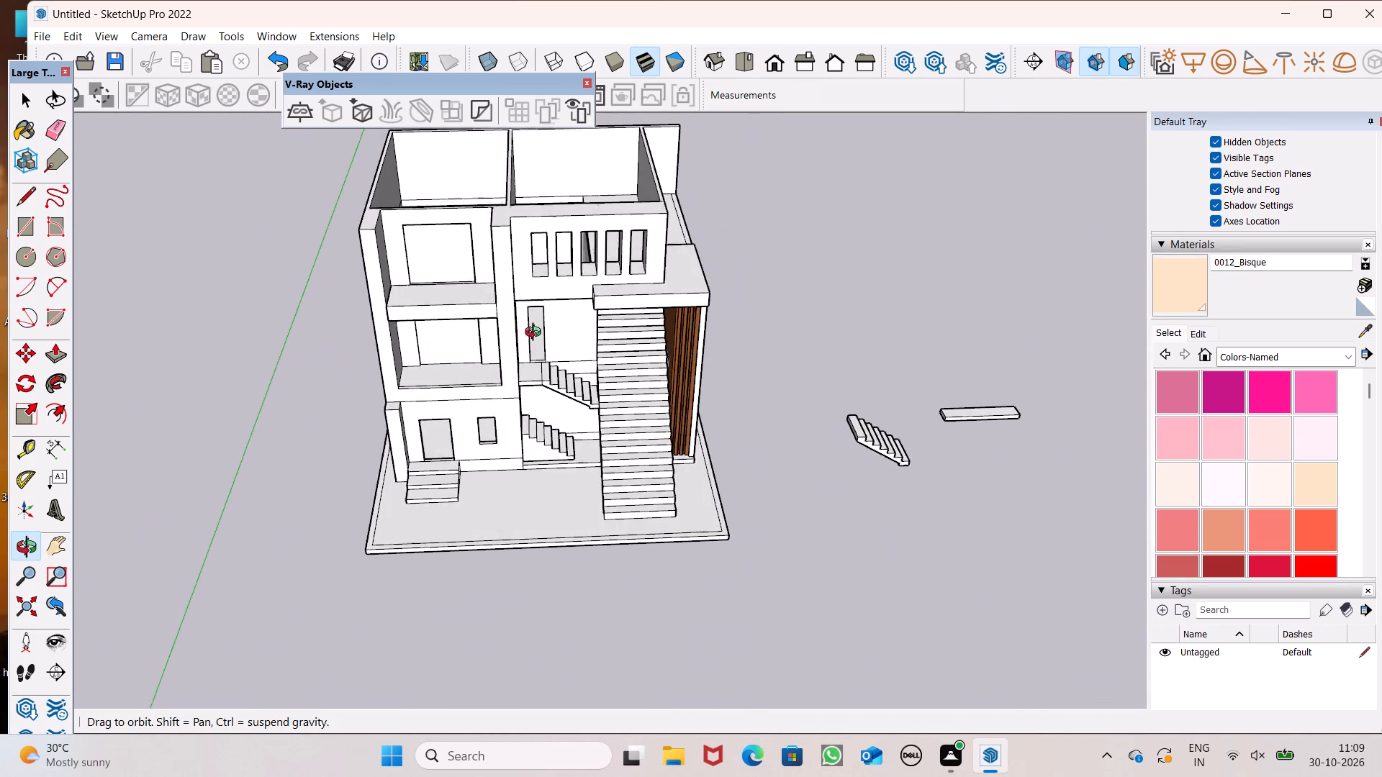
{"action": "middle_click_drag", "start_coordinate": [536, 334], "coordinate": [571, 280]}
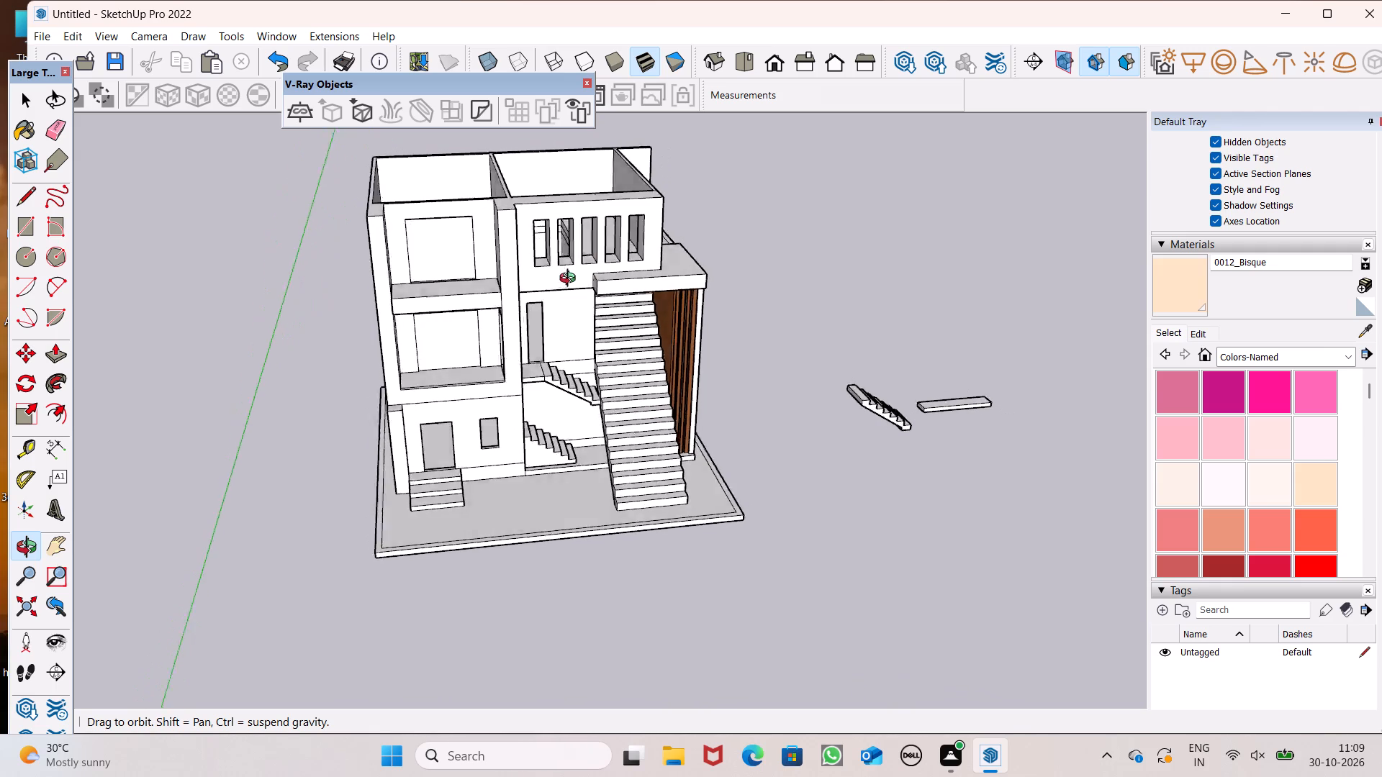
{"action": "middle_click_drag", "start_coordinate": [571, 280], "coordinate": [747, 327]}
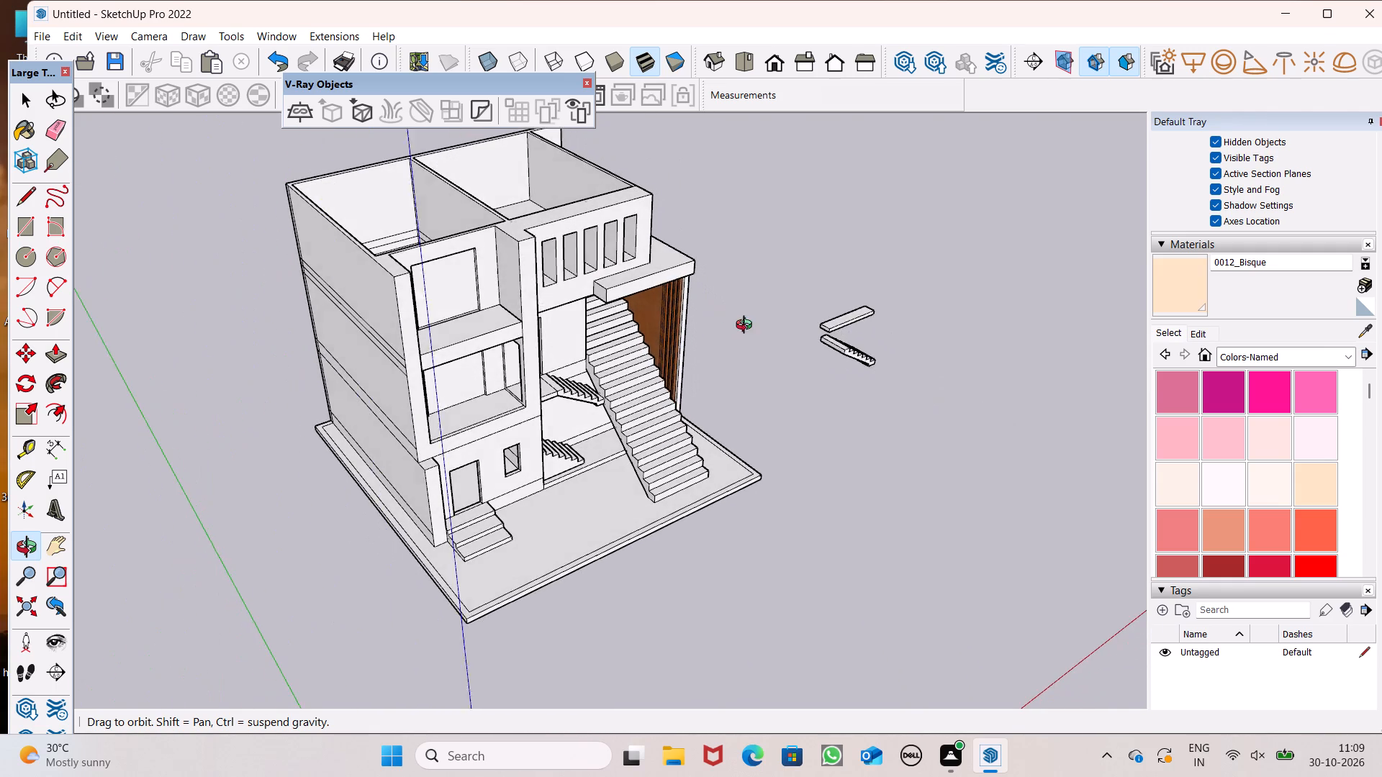
Pull the front face of the frame around the left-hand balconies outward 3' 5 7/16" with Push/Pull.
{"action": "middle_click_drag", "start_coordinate": [747, 327], "coordinate": [749, 328]}
{"action": "scroll", "coordinate": [525, 323], "scroll_direction": "up", "scroll_amount": 4}
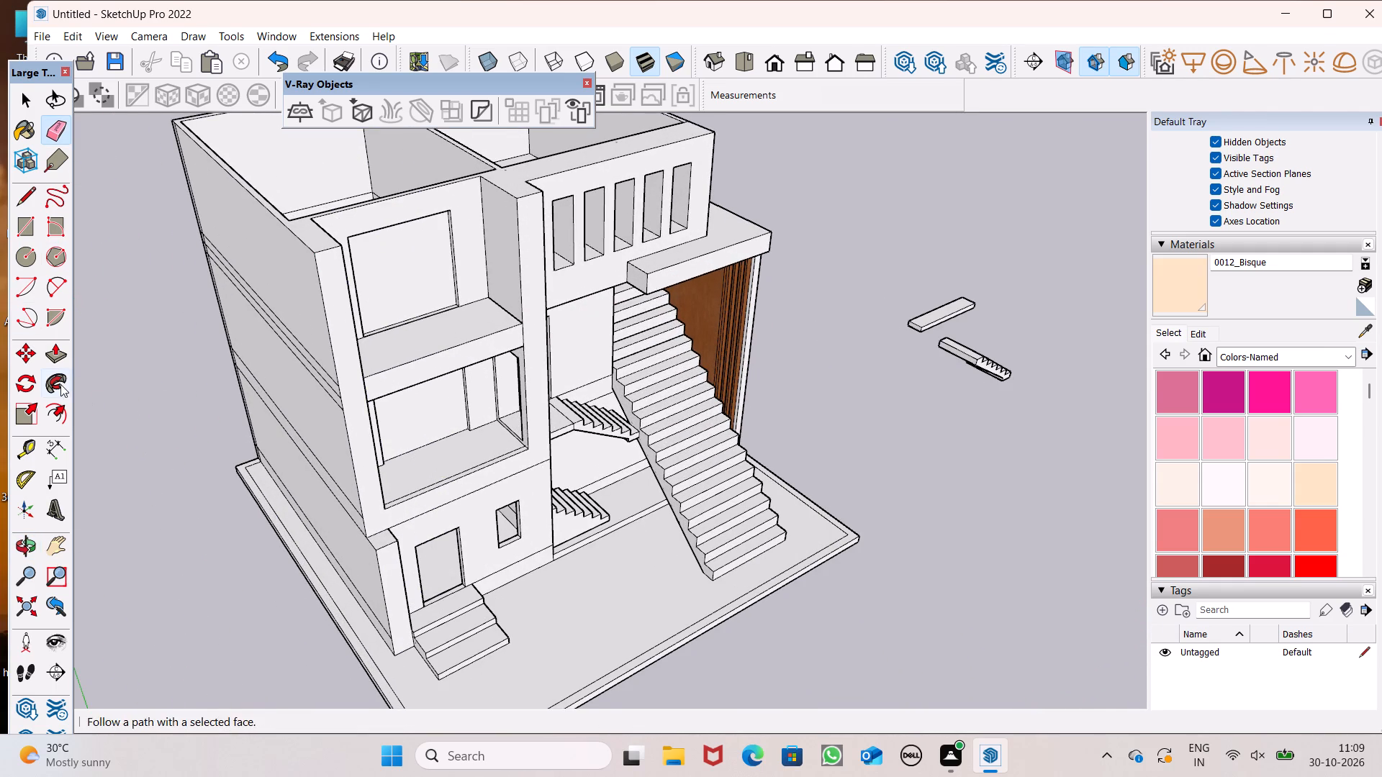
{"action": "left_click", "coordinate": [50, 360]}
{"action": "scroll", "coordinate": [384, 542], "scroll_direction": "up", "scroll_amount": 5}
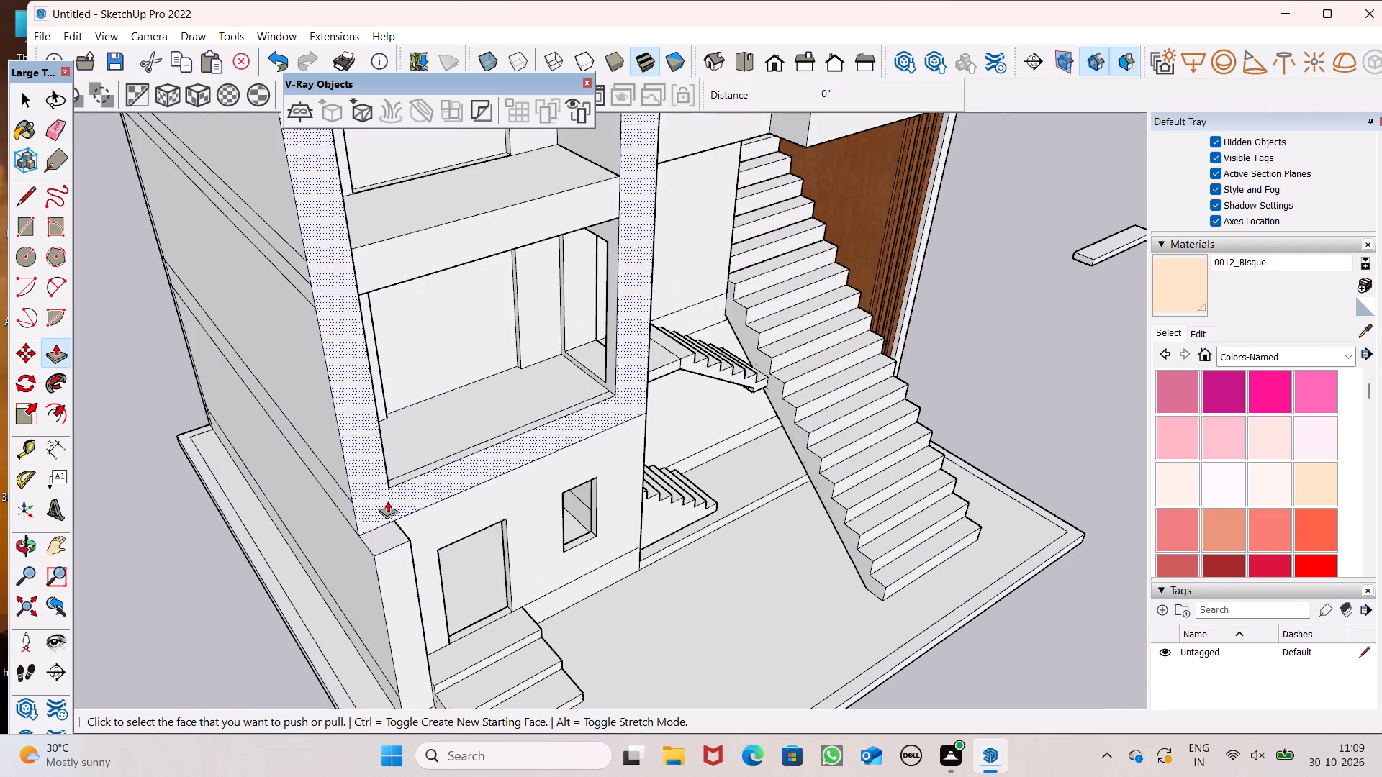
{"action": "scroll", "coordinate": [424, 460], "scroll_direction": "down", "scroll_amount": 5}
{"action": "middle_click_drag", "start_coordinate": [381, 553], "coordinate": [446, 554]}
{"action": "scroll", "coordinate": [443, 548], "scroll_direction": "up", "scroll_amount": 4}
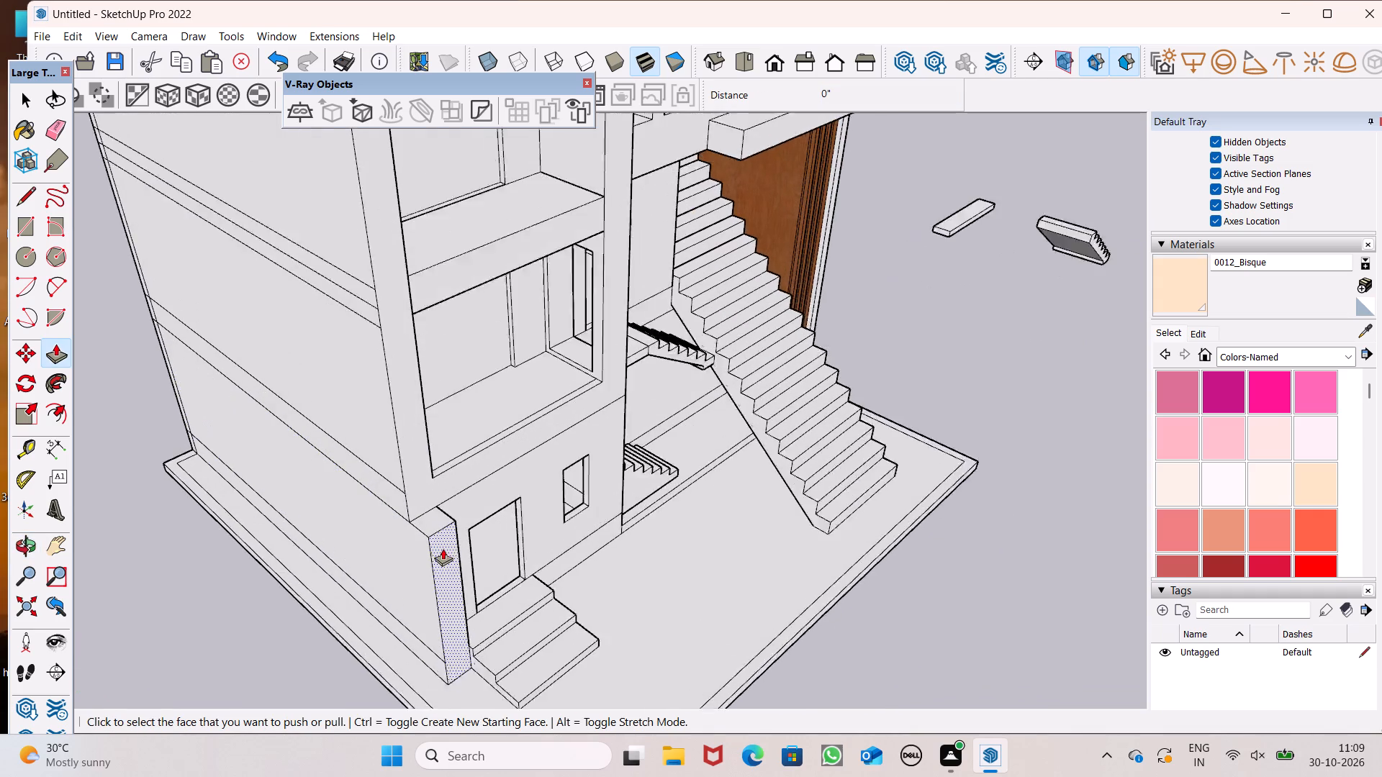
{"action": "scroll", "coordinate": [443, 548], "scroll_direction": "up", "scroll_amount": 2}
{"action": "left_click_drag", "start_coordinate": [406, 481], "coordinate": [414, 498]}
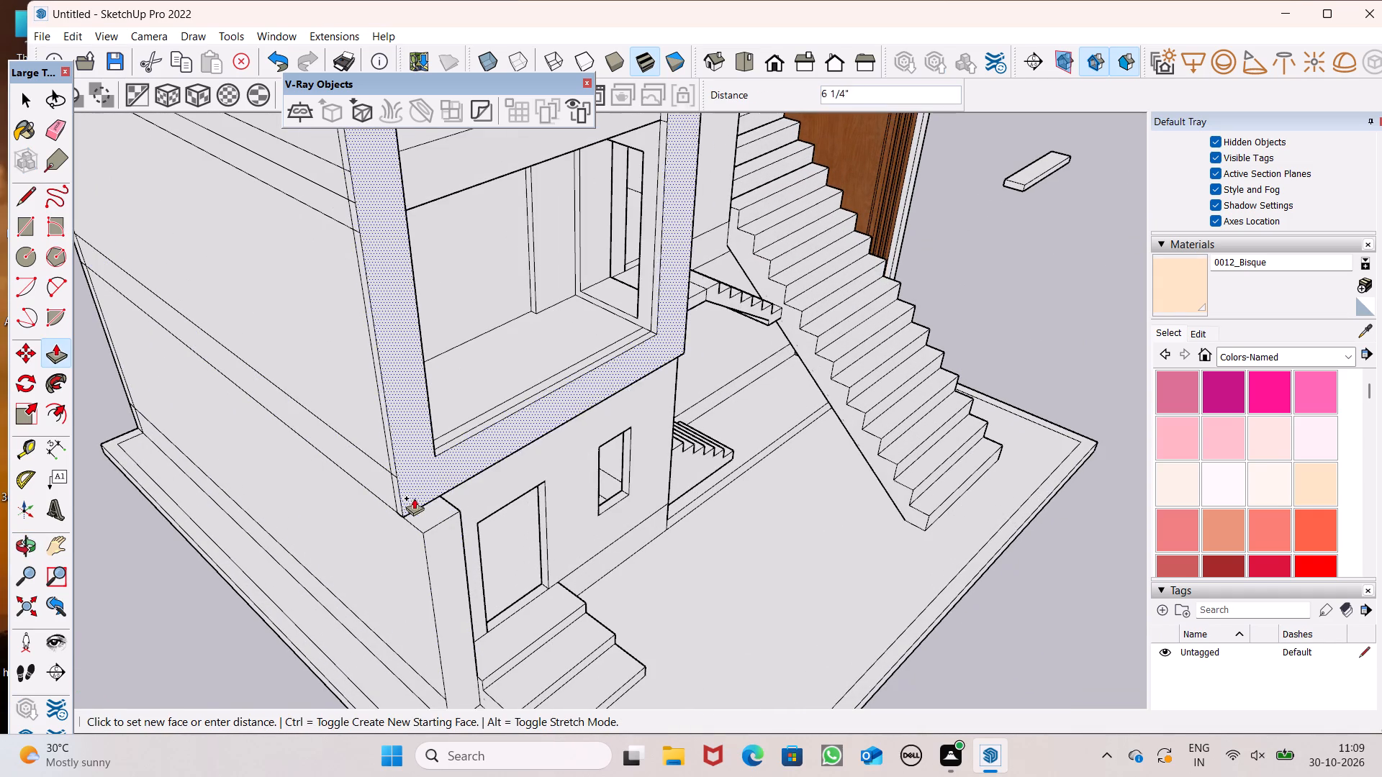
{"action": "left_click_drag", "start_coordinate": [414, 498], "coordinate": [432, 553]}
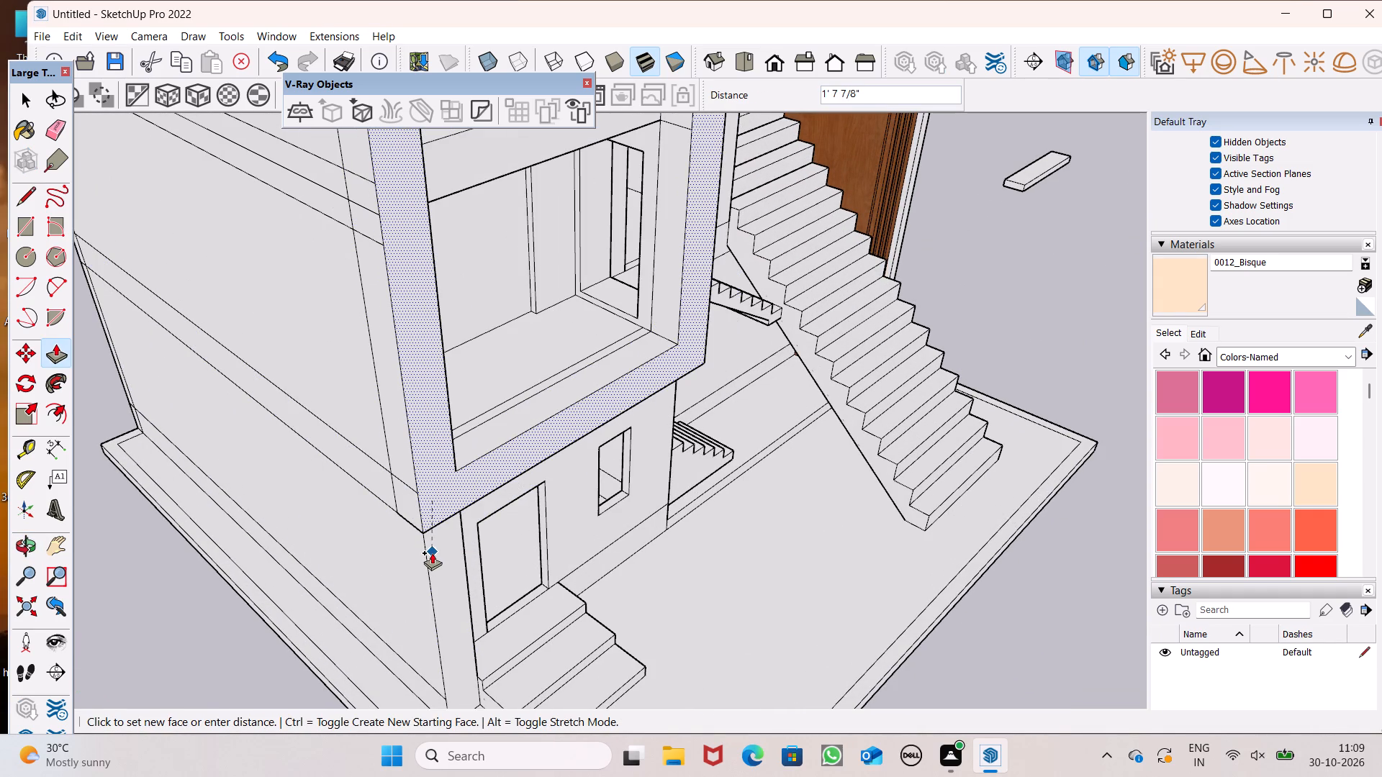
{"action": "left_click_drag", "start_coordinate": [432, 553], "coordinate": [459, 527]}
{"action": "scroll", "coordinate": [419, 483], "scroll_direction": "down", "scroll_amount": 2}
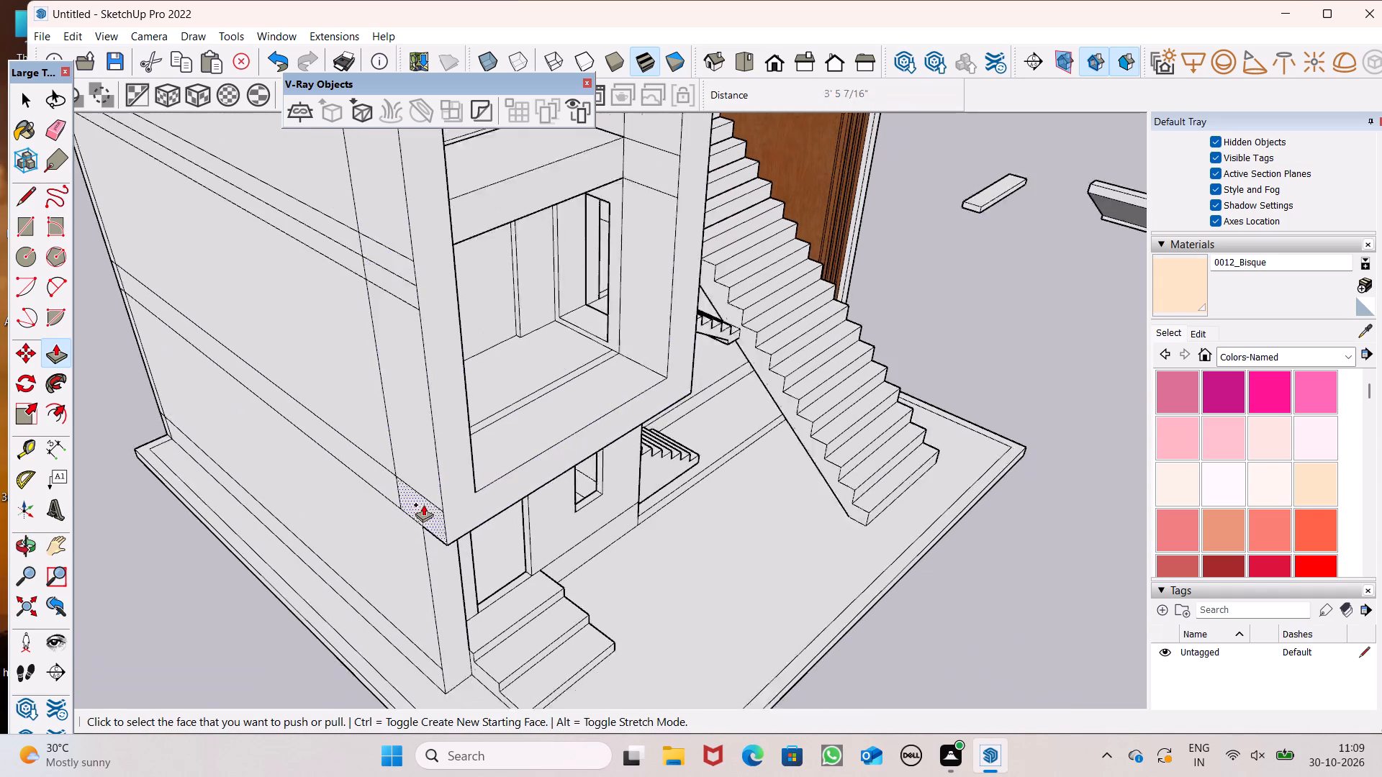
Pull the front face of the upper balcony's floor slab outward about 3' 5 5/8", in line with the extended frame.
{"action": "scroll", "coordinate": [423, 504], "scroll_direction": "down", "scroll_amount": 2}
{"action": "middle_click_drag", "start_coordinate": [444, 530], "coordinate": [340, 424]}
{"action": "scroll", "coordinate": [444, 530], "scroll_direction": "up", "scroll_amount": 1}
{"action": "scroll", "coordinate": [340, 424], "scroll_direction": "down", "scroll_amount": 6}
{"action": "middle_click_drag", "start_coordinate": [437, 421], "coordinate": [179, 374]}
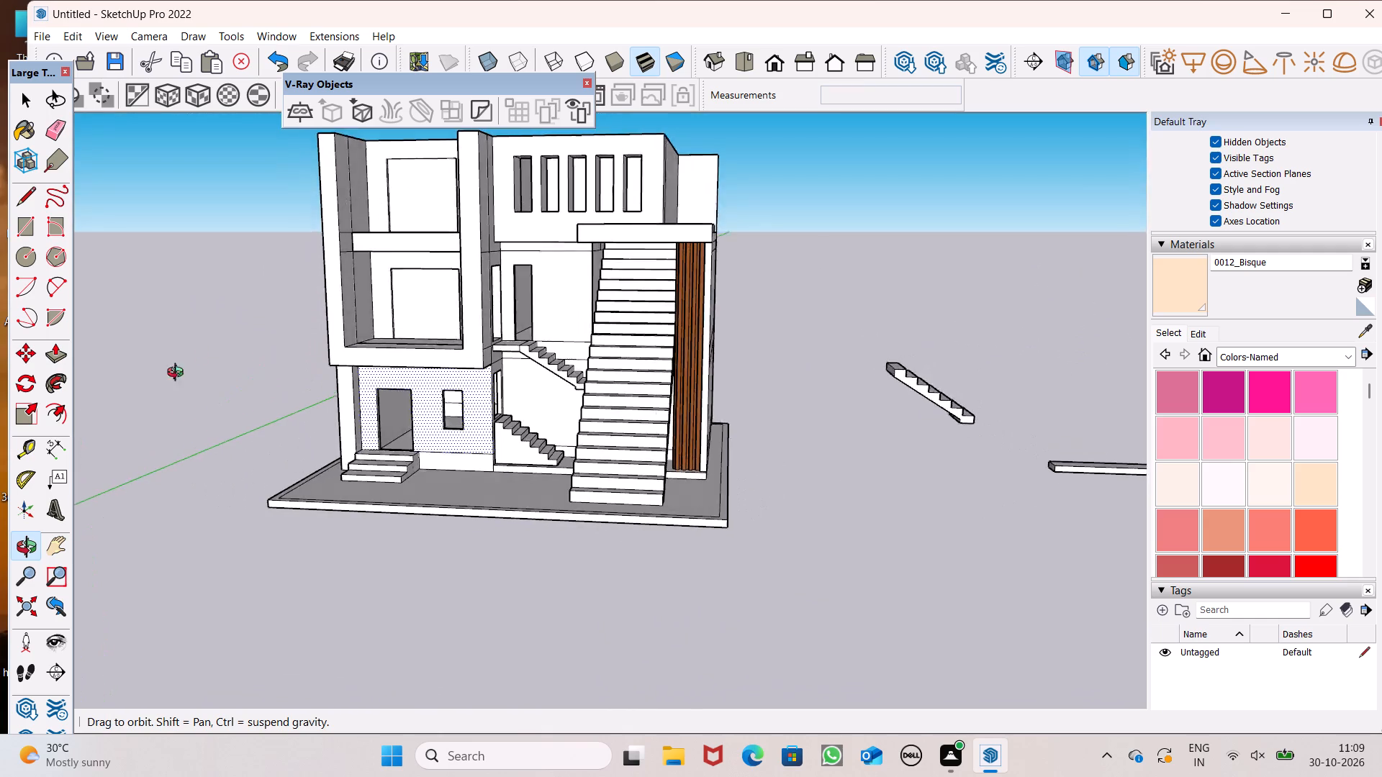
{"action": "middle_click_drag", "start_coordinate": [179, 374], "coordinate": [143, 476]}
{"action": "scroll", "coordinate": [289, 331], "scroll_direction": "up", "scroll_amount": 6}
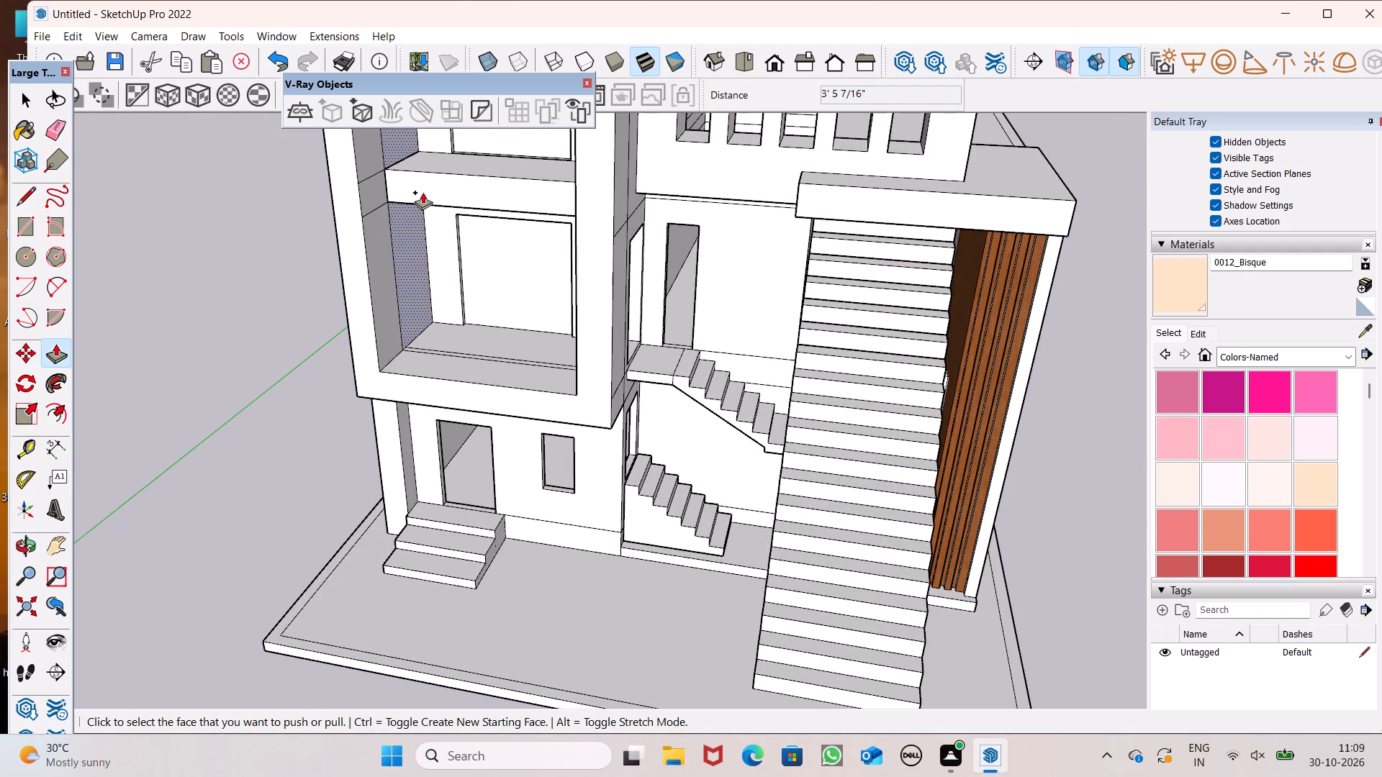
{"action": "left_click_drag", "start_coordinate": [415, 191], "coordinate": [347, 176]}
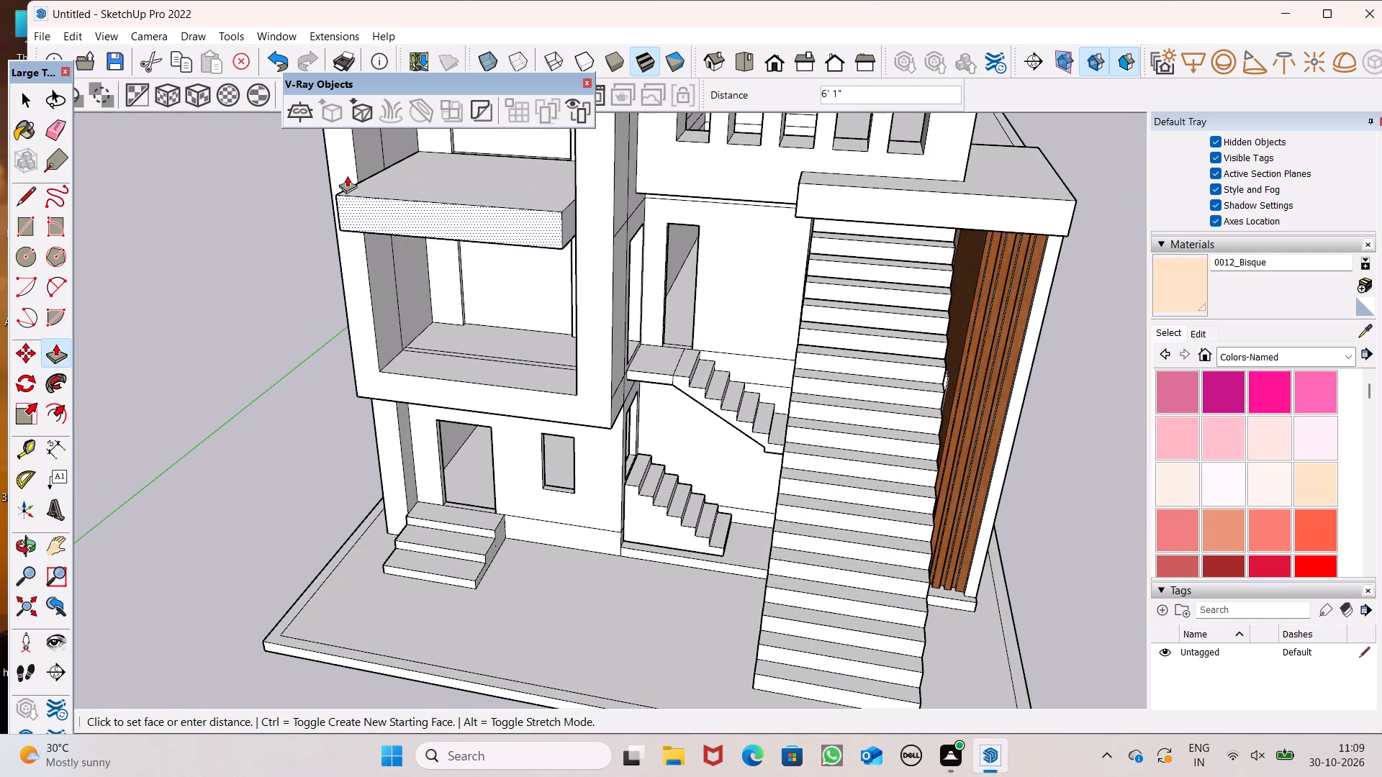
{"action": "left_click_drag", "start_coordinate": [347, 176], "coordinate": [350, 147]}
{"action": "scroll", "coordinate": [405, 297], "scroll_direction": "down", "scroll_amount": 7}
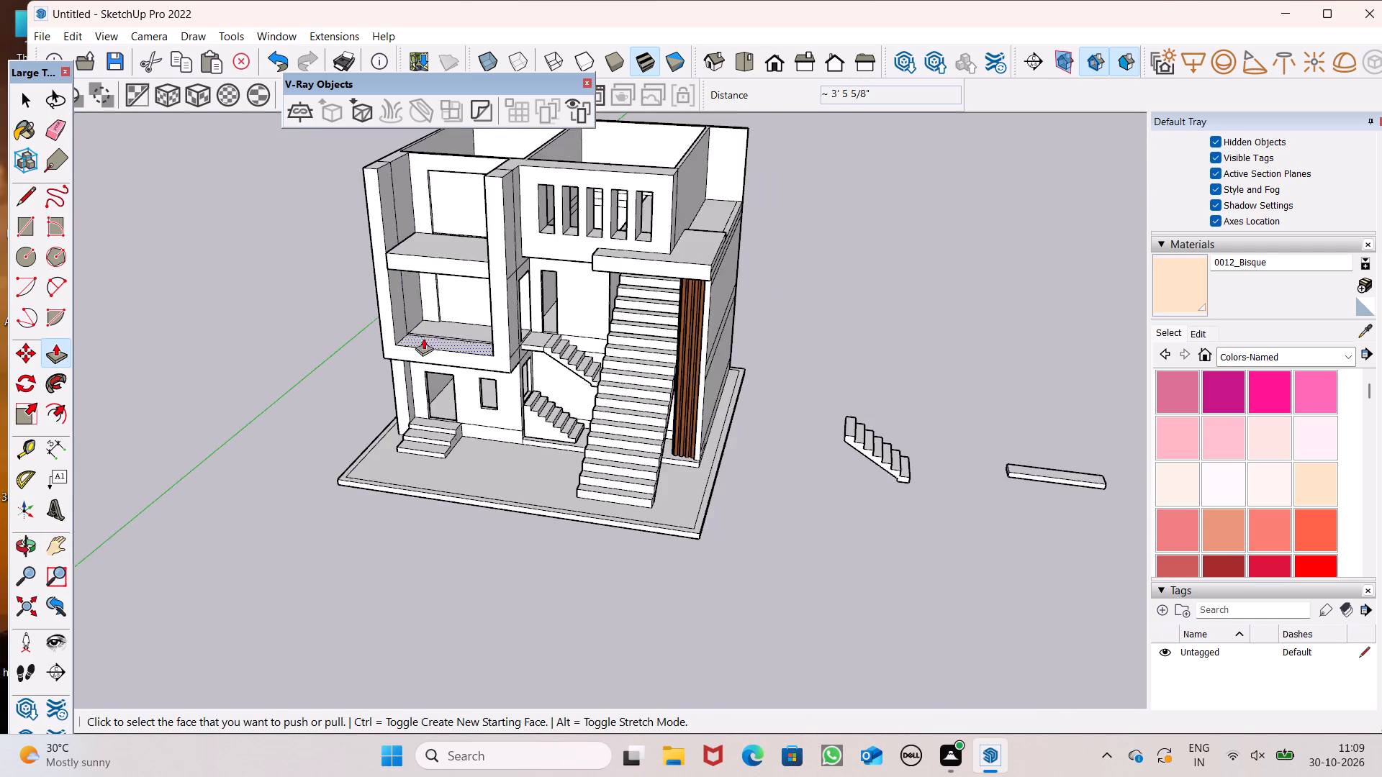
Erase the leftover edges across the first-floor balcony's floor and on its two inner side walls.
{"action": "middle_click_drag", "start_coordinate": [451, 333], "coordinate": [482, 383]}
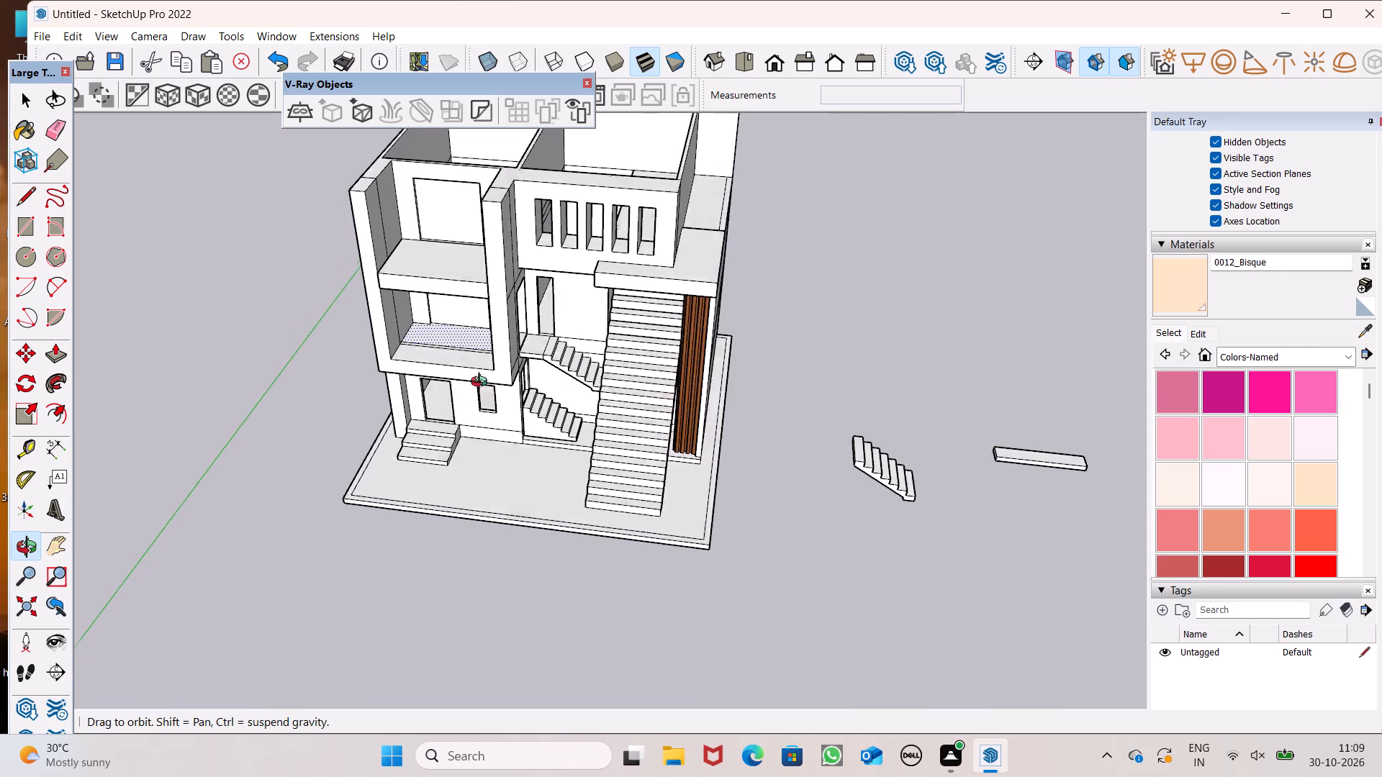
{"action": "middle_click_drag", "start_coordinate": [482, 383], "coordinate": [477, 375]}
{"action": "scroll", "coordinate": [467, 376], "scroll_direction": "up", "scroll_amount": 7}
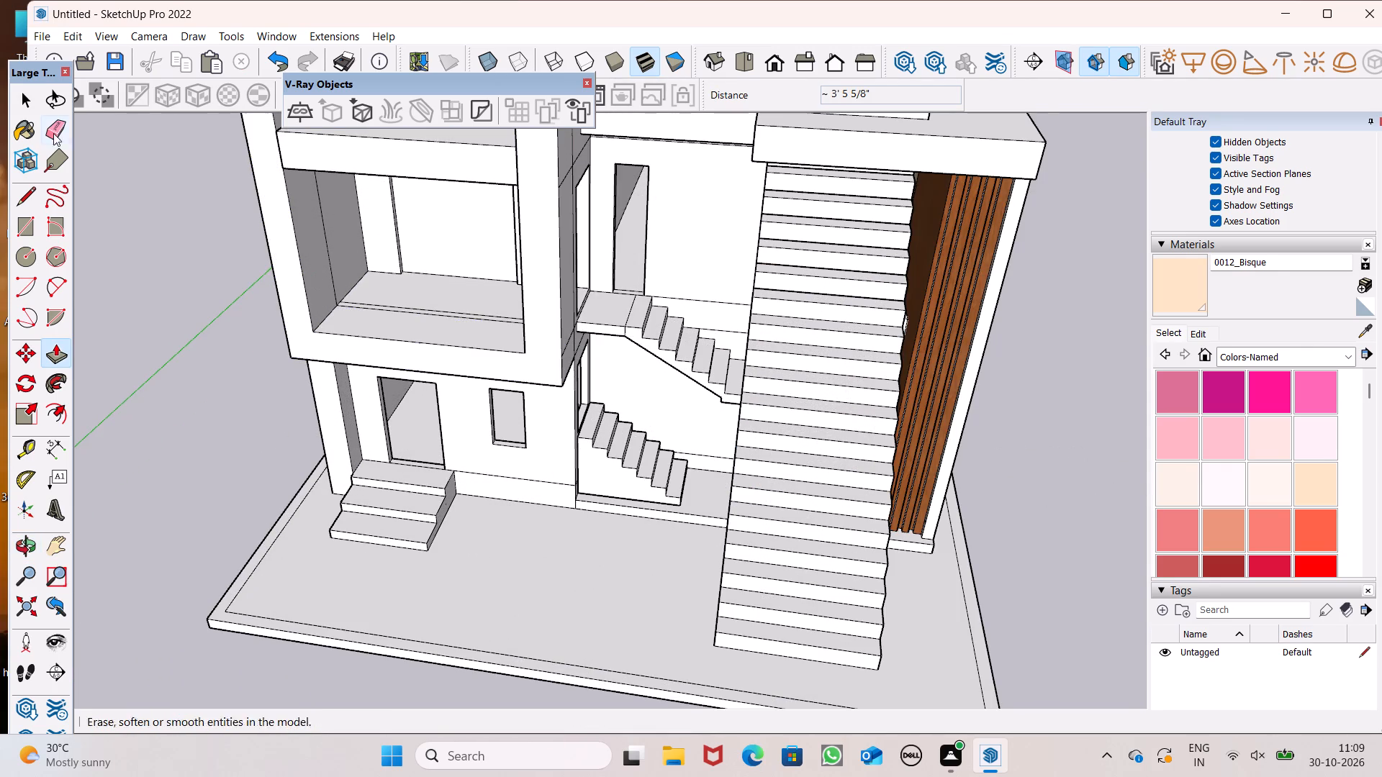
{"action": "left_click", "coordinate": [24, 146]}
{"action": "left_click", "coordinate": [45, 128]}
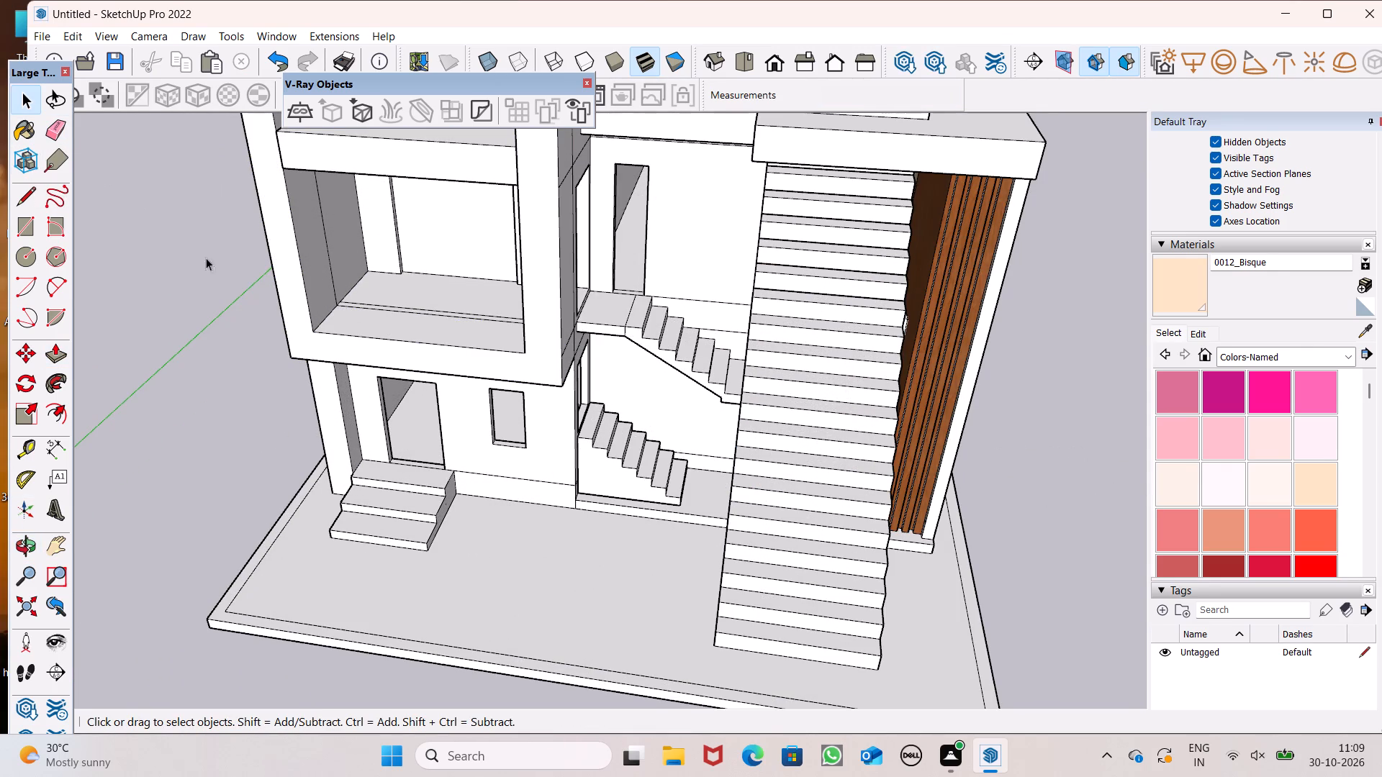
{"action": "left_click", "coordinate": [63, 124]}
{"action": "scroll", "coordinate": [353, 309], "scroll_direction": "up", "scroll_amount": 6}
{"action": "left_click_drag", "start_coordinate": [381, 309], "coordinate": [386, 315]}
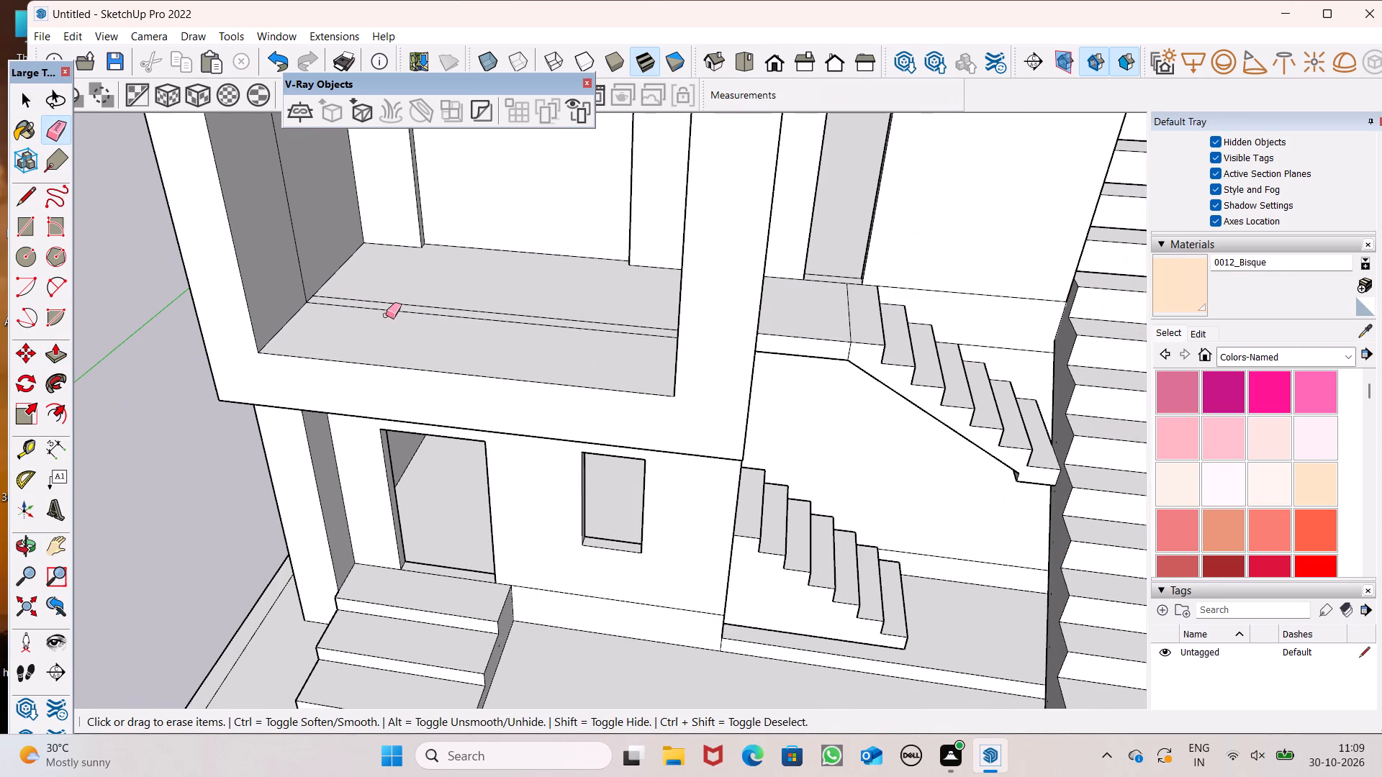
{"action": "left_click_drag", "start_coordinate": [386, 315], "coordinate": [387, 297]}
{"action": "left_click_drag", "start_coordinate": [288, 266], "coordinate": [303, 247]}
{"action": "scroll", "coordinate": [307, 291], "scroll_direction": "down", "scroll_amount": 4}
{"action": "middle_click_drag", "start_coordinate": [369, 332], "coordinate": [413, 330]}
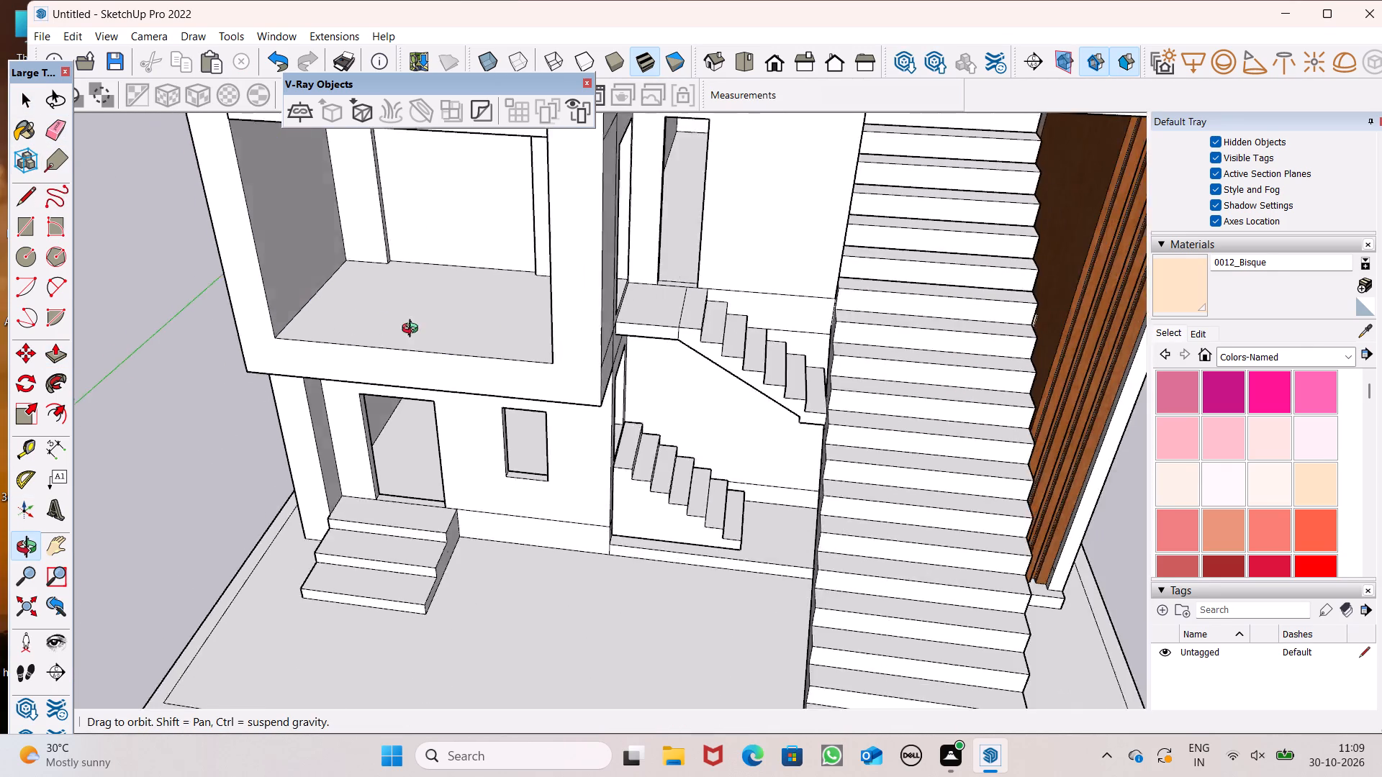
{"action": "middle_click_drag", "start_coordinate": [413, 330], "coordinate": [700, 263]}
{"action": "scroll", "coordinate": [667, 285], "scroll_direction": "up", "scroll_amount": 4}
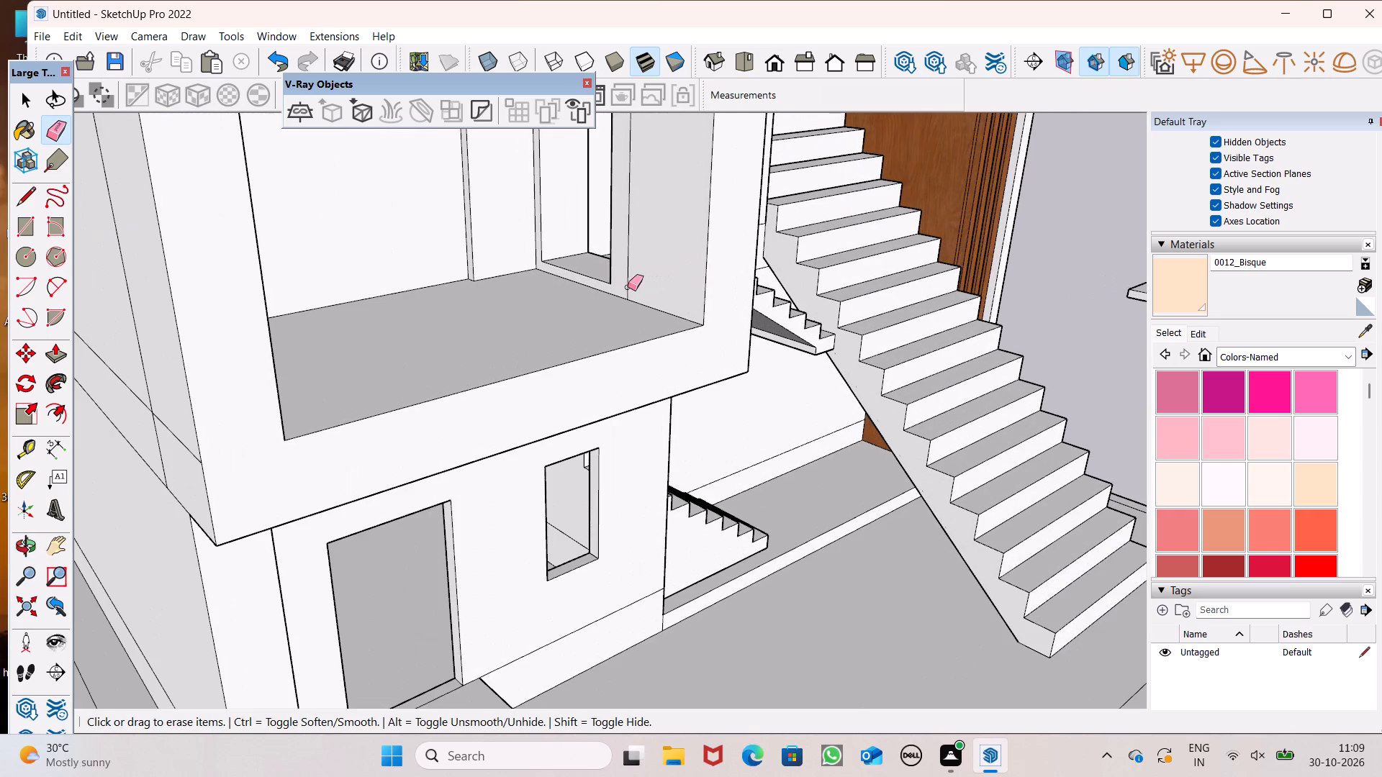
{"action": "left_click", "coordinate": [627, 288]}
Erase the leftover edges on the outer side face of the extended balcony frame beside the short upper flight's landing.
{"action": "middle_click_drag", "start_coordinate": [676, 332], "coordinate": [24, 396]}
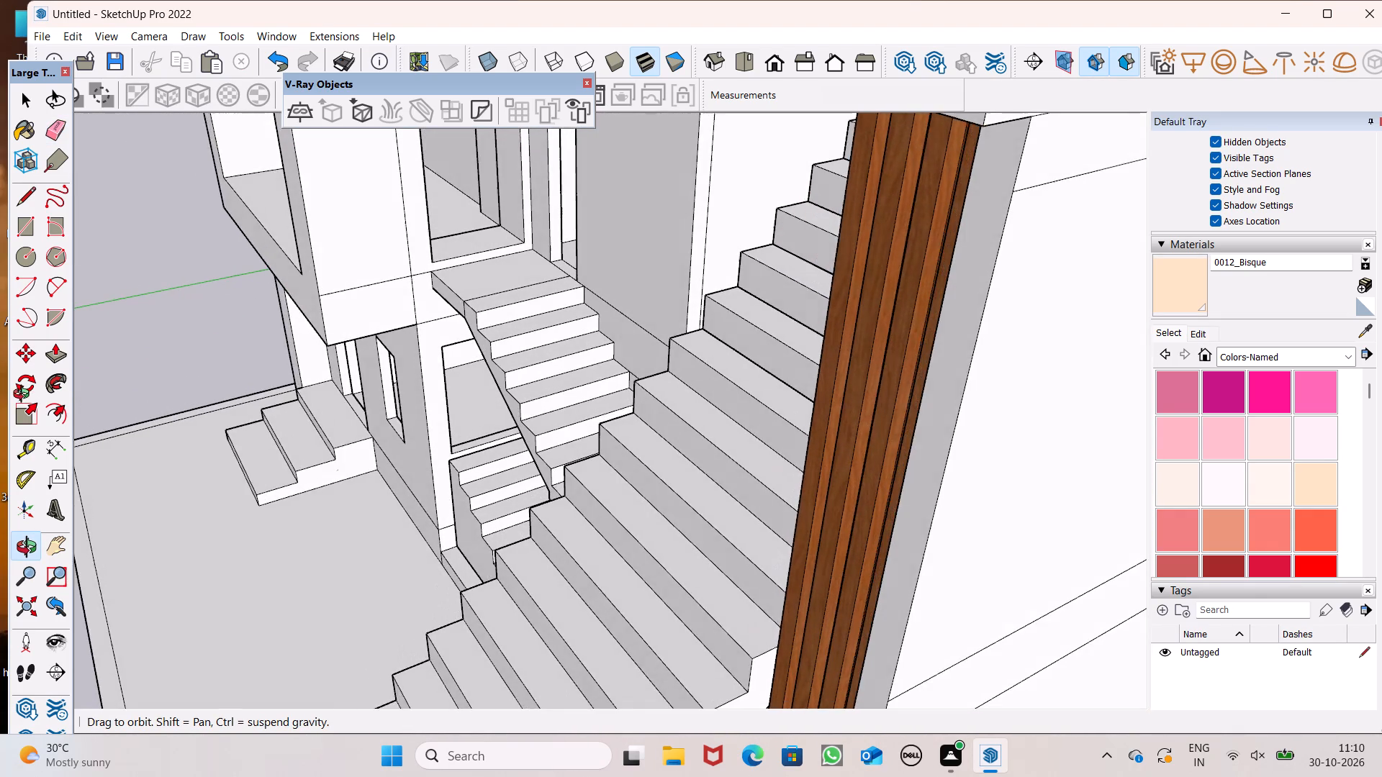
{"action": "middle_click_drag", "start_coordinate": [24, 396], "coordinate": [82, 425]}
{"action": "scroll", "coordinate": [165, 358], "scroll_direction": "up", "scroll_amount": 4}
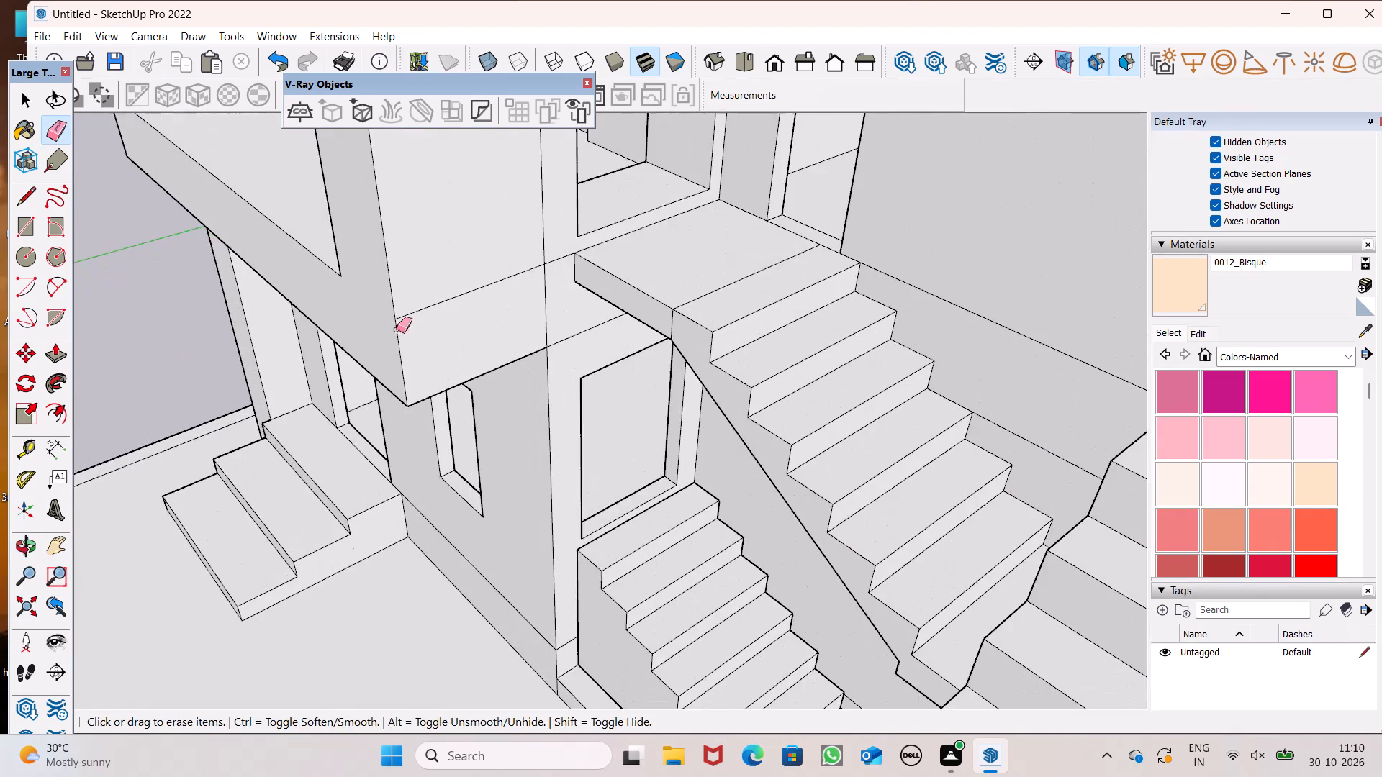
{"action": "scroll", "coordinate": [538, 368], "scroll_direction": "down", "scroll_amount": 4}
{"action": "scroll", "coordinate": [557, 335], "scroll_direction": "up", "scroll_amount": 5}
{"action": "left_click_drag", "start_coordinate": [533, 263], "coordinate": [534, 295]}
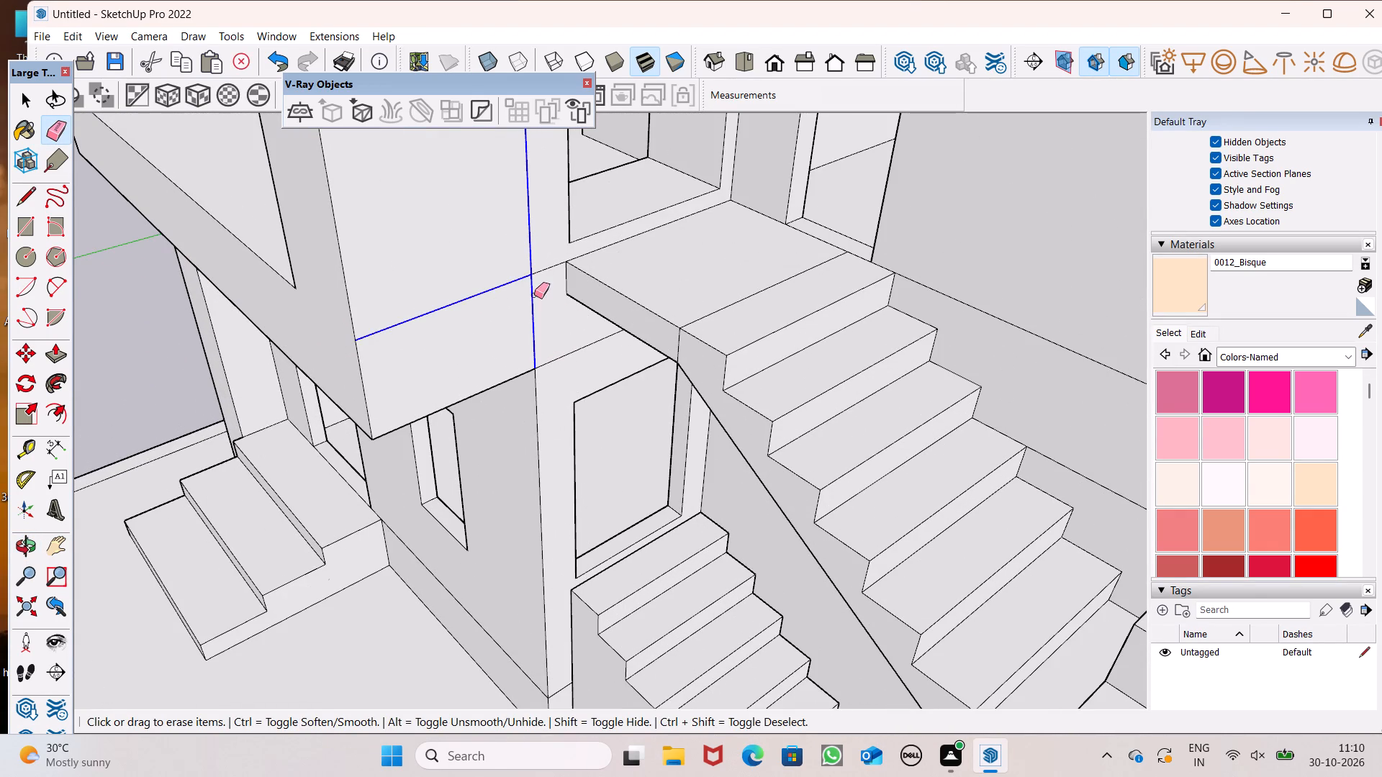
{"action": "left_click_drag", "start_coordinate": [534, 295], "coordinate": [540, 270]}
Push the front-side jamb of the doorway between the upper landing and the balcony by 11 1/8" to widen the opening.
{"action": "scroll", "coordinate": [560, 305], "scroll_direction": "down", "scroll_amount": 4}
{"action": "scroll", "coordinate": [631, 383], "scroll_direction": "down", "scroll_amount": 10}
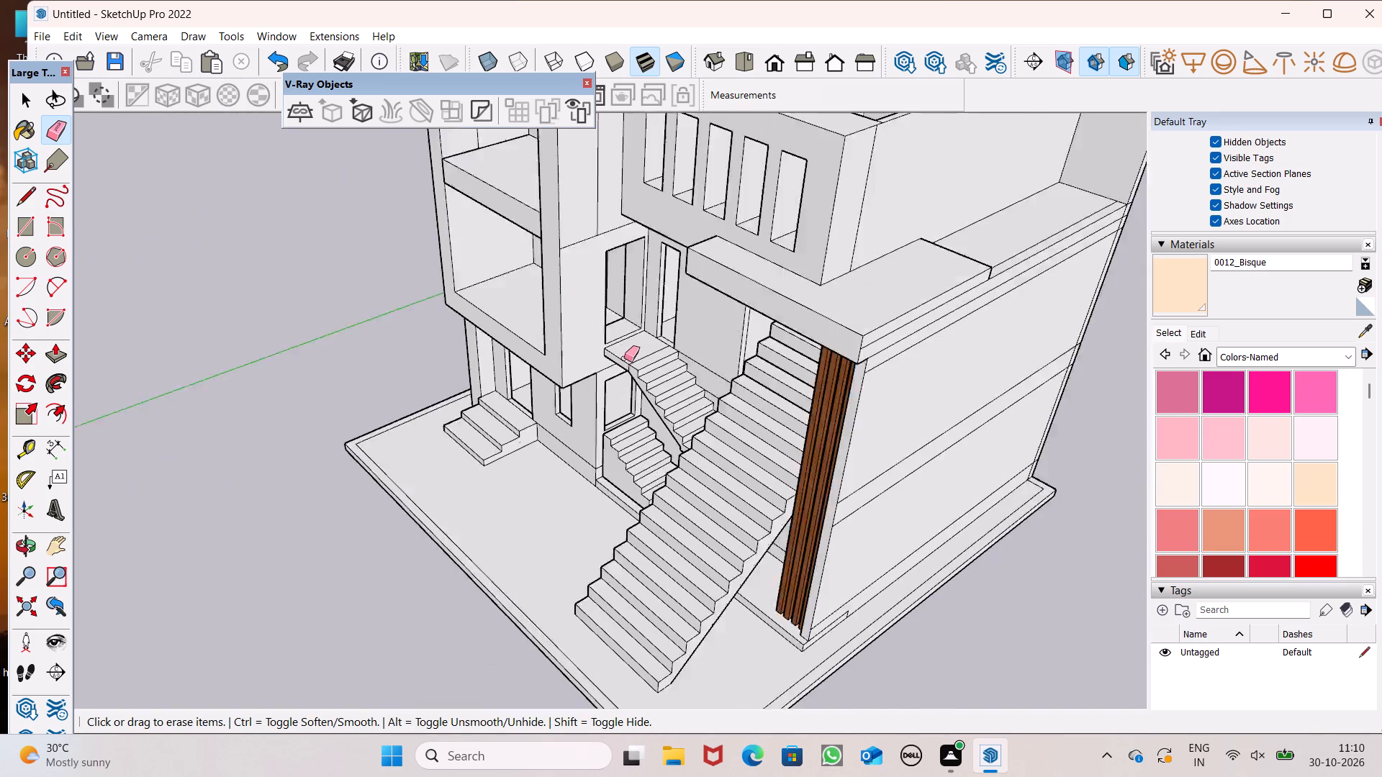
{"action": "scroll", "coordinate": [624, 358], "scroll_direction": "down", "scroll_amount": 3}
{"action": "middle_click_drag", "start_coordinate": [624, 358], "coordinate": [485, 331]}
{"action": "scroll", "coordinate": [621, 331], "scroll_direction": "up", "scroll_amount": 16}
{"action": "scroll", "coordinate": [659, 396], "scroll_direction": "up", "scroll_amount": 1}
{"action": "middle_click_drag", "start_coordinate": [658, 396], "coordinate": [593, 380]}
{"action": "middle_click_drag", "start_coordinate": [551, 378], "coordinate": [597, 376]}
{"action": "scroll", "coordinate": [590, 379], "scroll_direction": "up", "scroll_amount": 2}
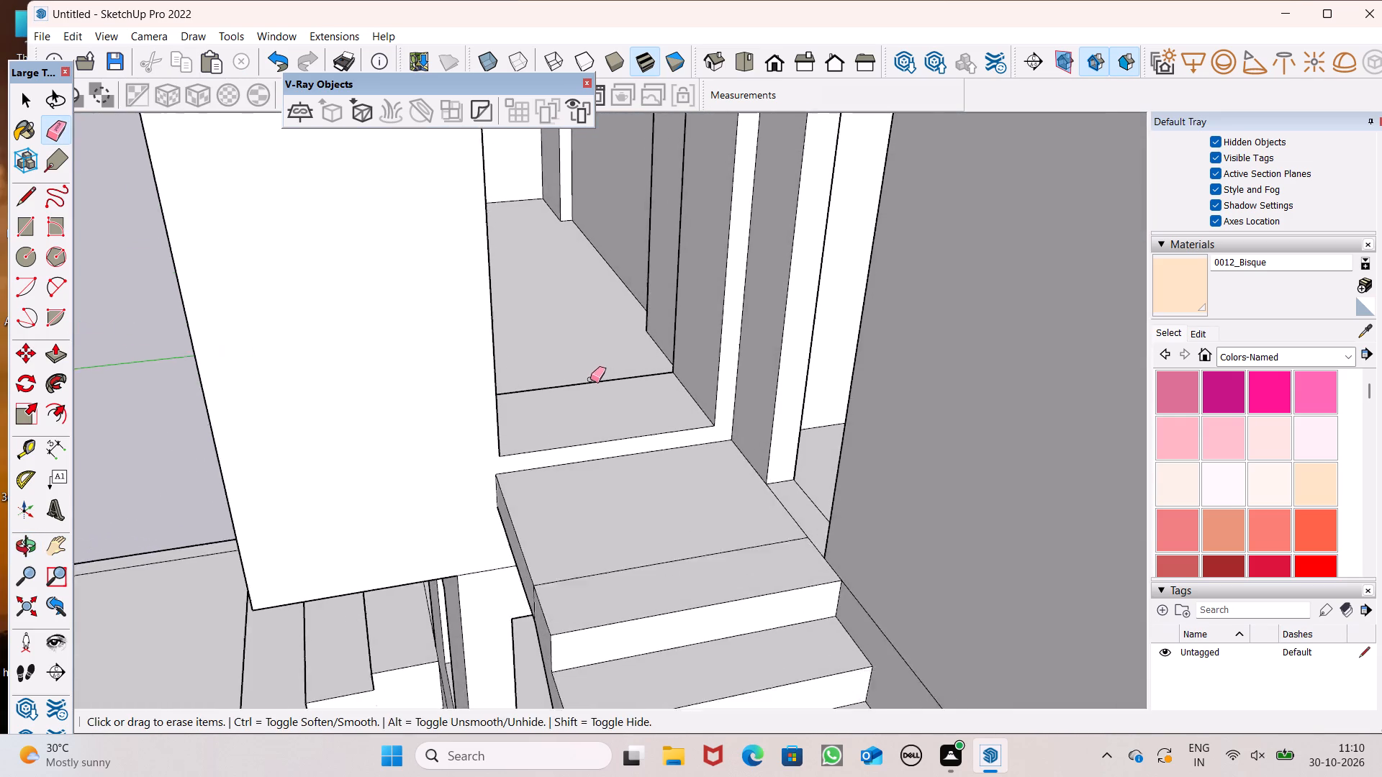
{"action": "scroll", "coordinate": [590, 379], "scroll_direction": "up", "scroll_amount": 4}
{"action": "middle_click_drag", "start_coordinate": [578, 477], "coordinate": [518, 525]}
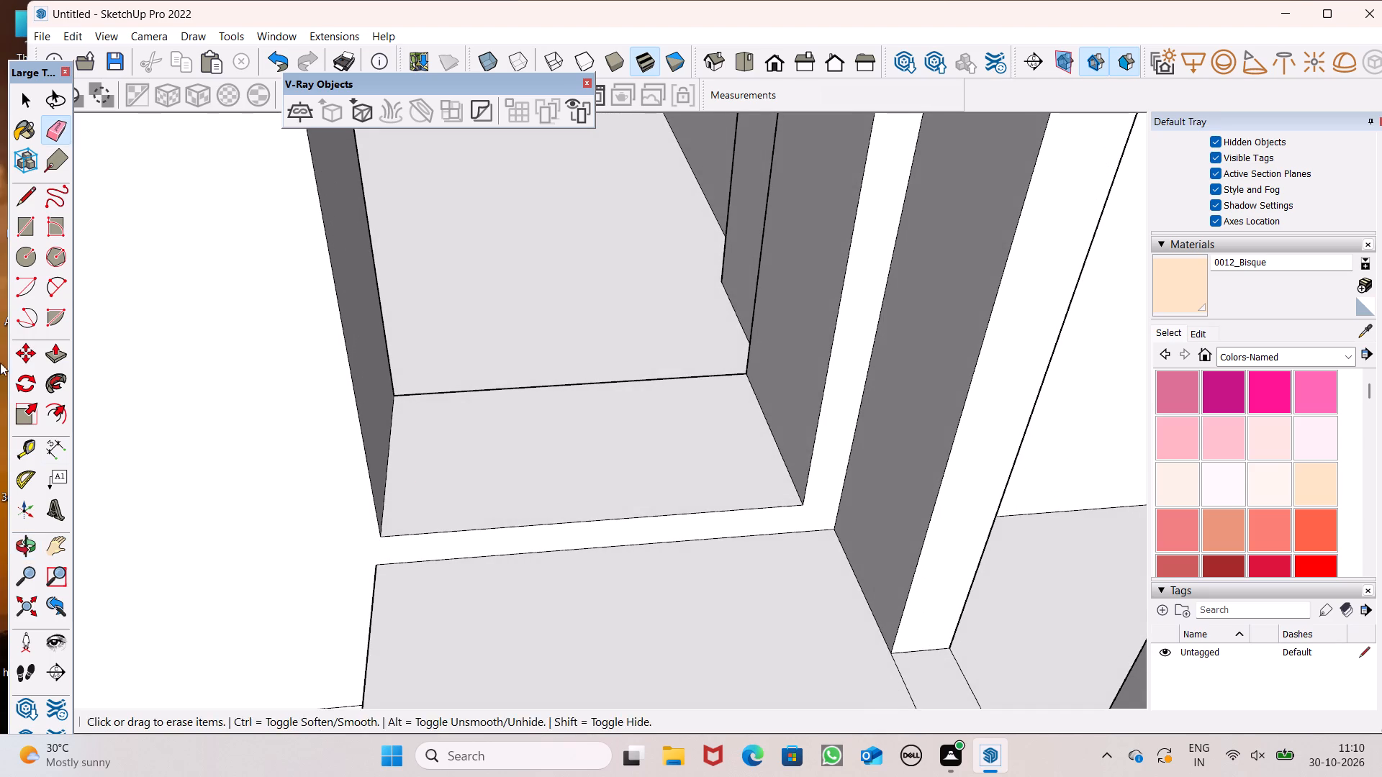
{"action": "left_click", "coordinate": [55, 361]}
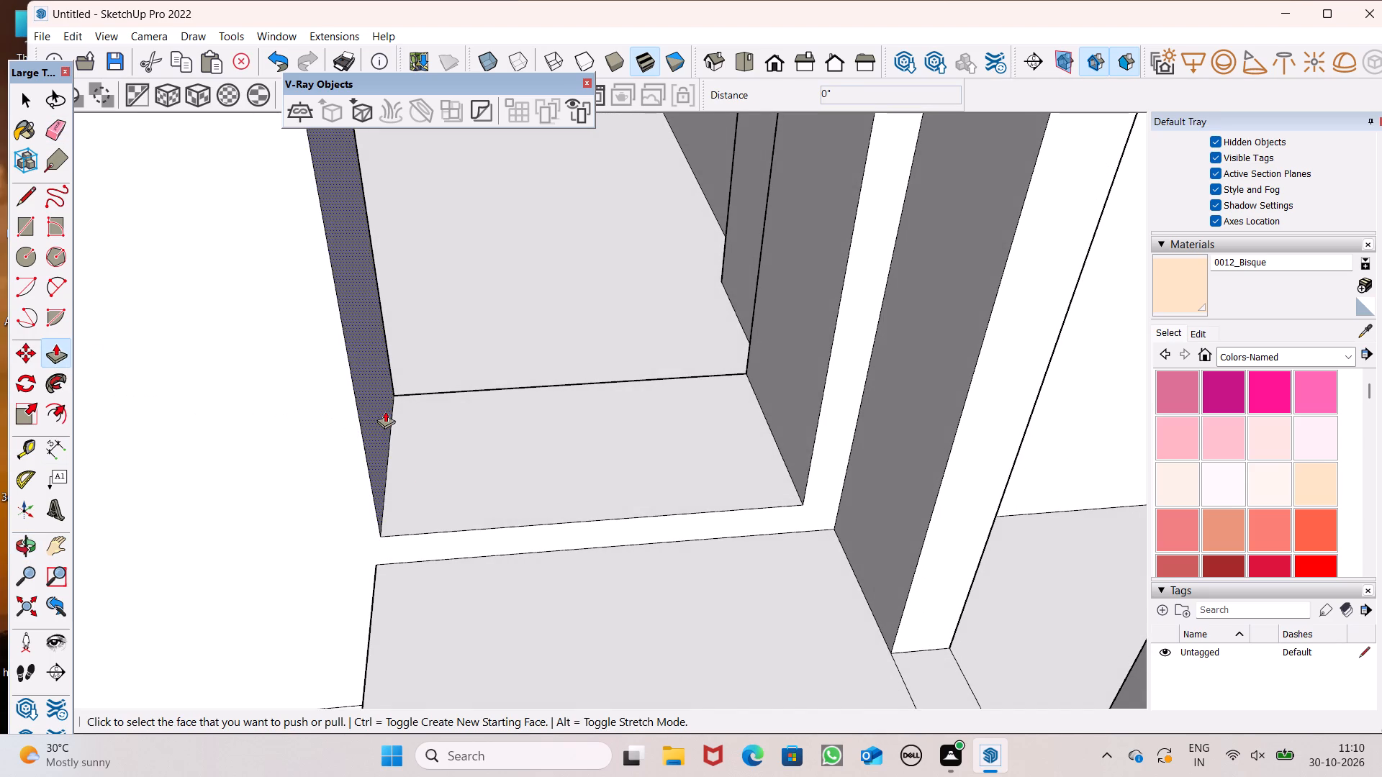
{"action": "left_click_drag", "start_coordinate": [374, 409], "coordinate": [268, 423]}
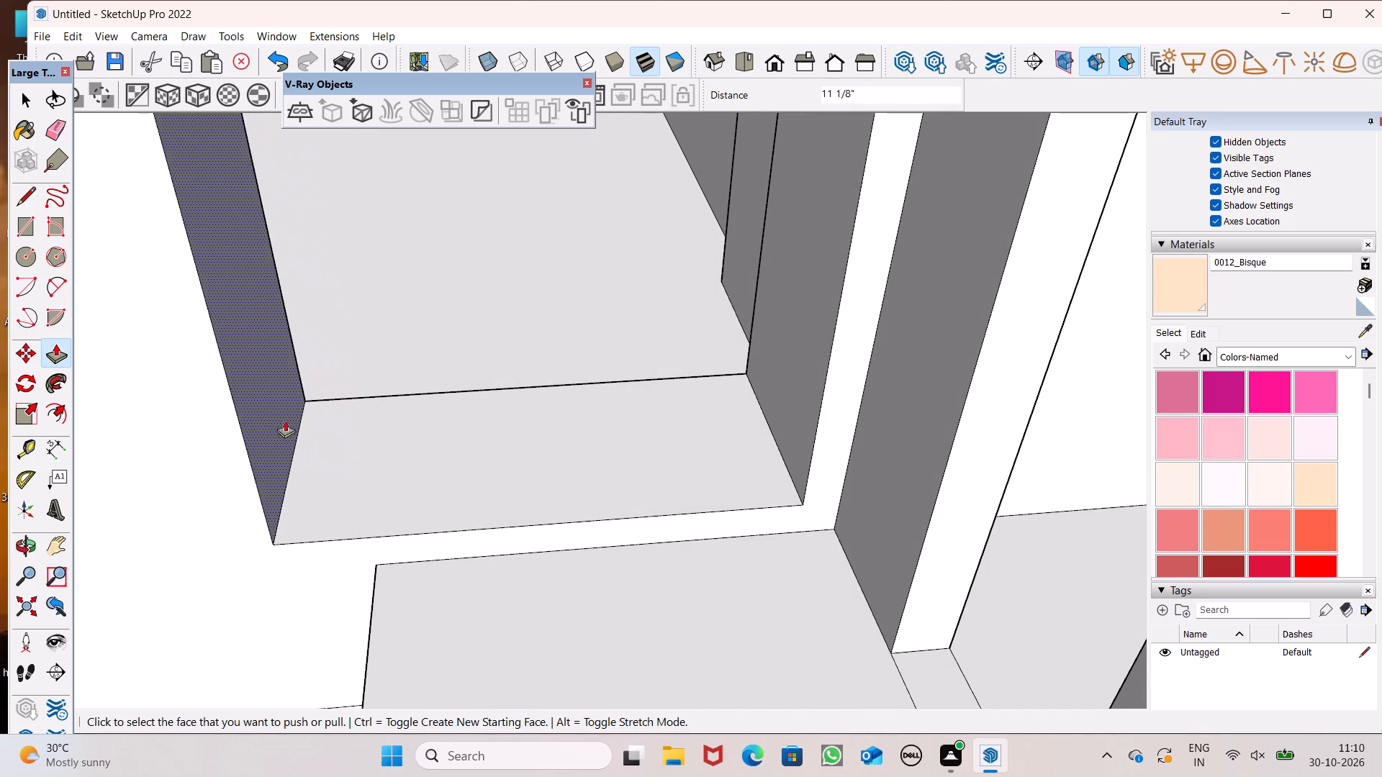
Examine how the short upper flight and its landing line up with the balcony doorway.
{"action": "scroll", "coordinate": [461, 415], "scroll_direction": "down", "scroll_amount": 4}
{"action": "middle_click_drag", "start_coordinate": [488, 468], "coordinate": [697, 393]}
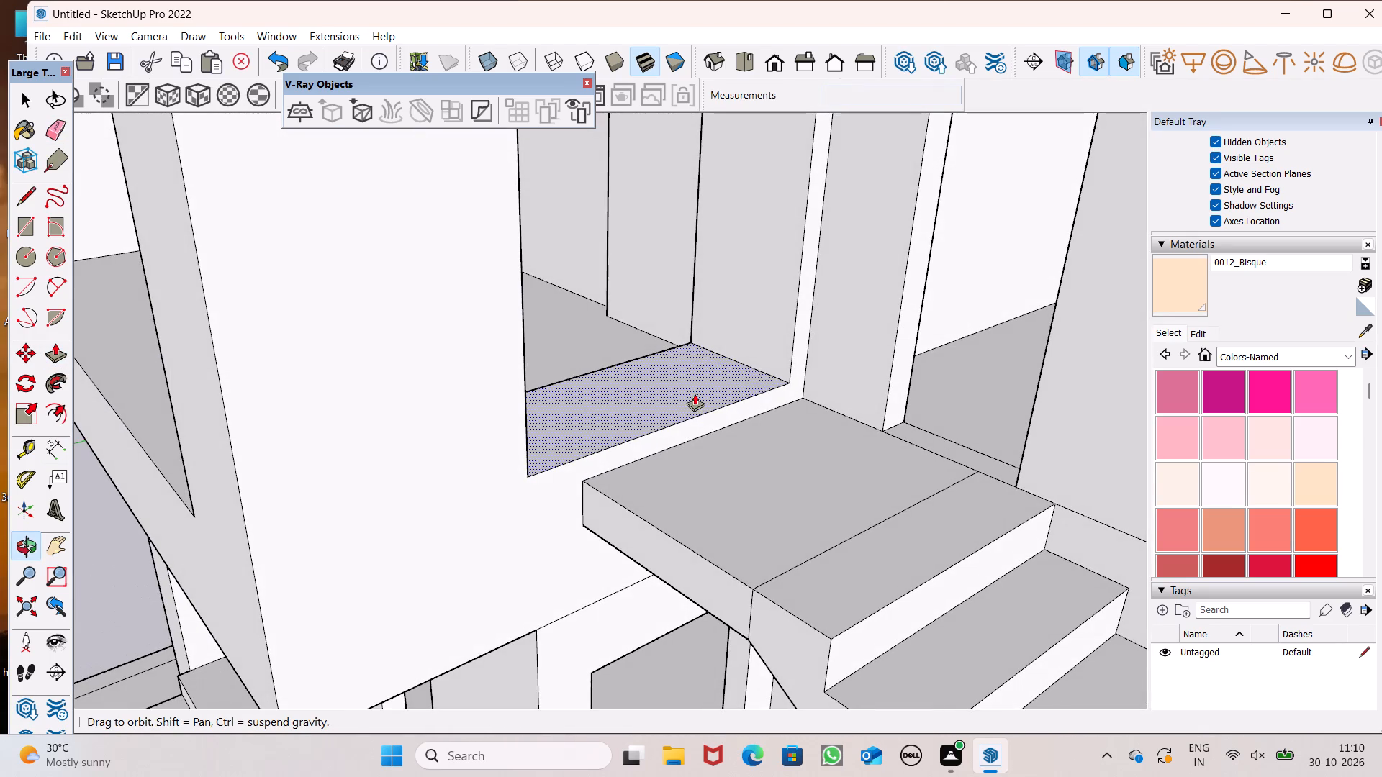
{"action": "key", "text": "space"}
{"action": "scroll", "coordinate": [577, 397], "scroll_direction": "down", "scroll_amount": 11}
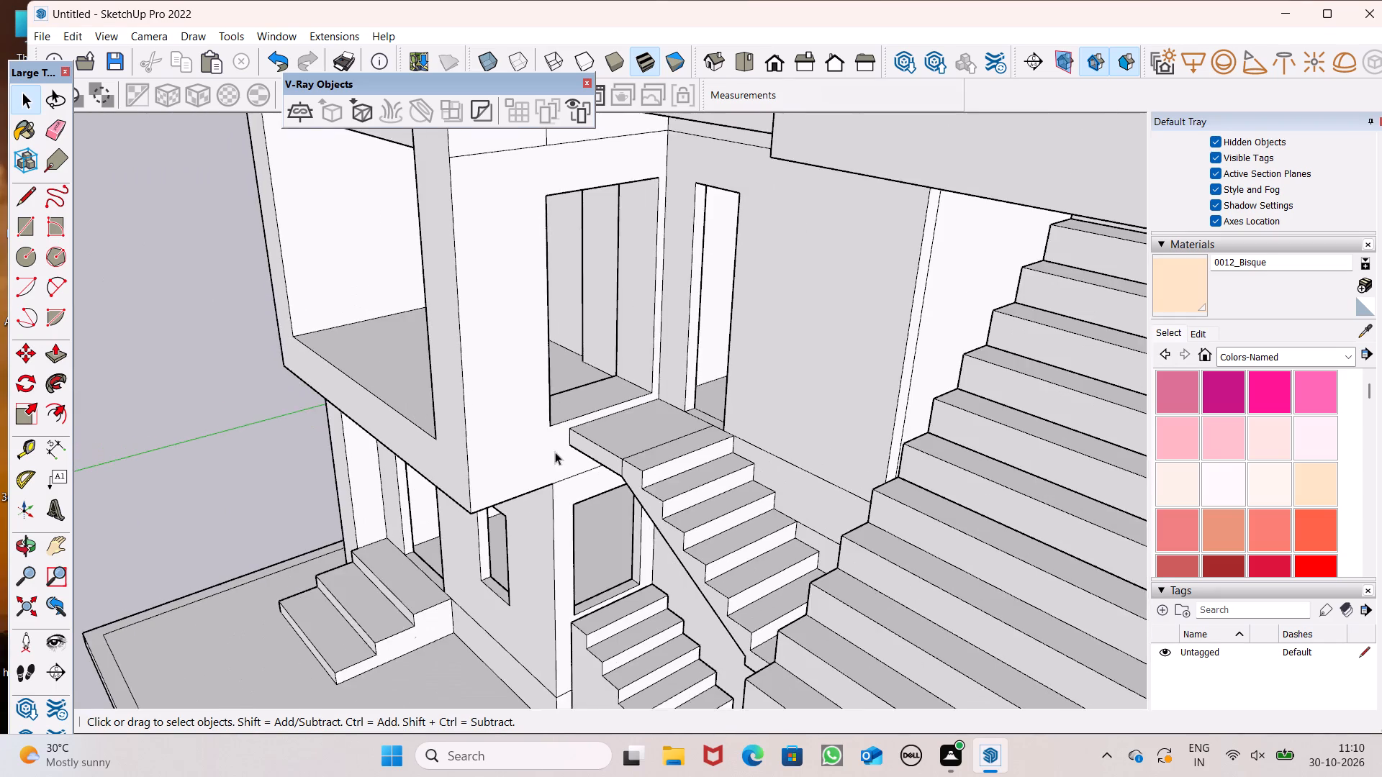
{"action": "middle_click_drag", "start_coordinate": [555, 452], "coordinate": [650, 409]}
{"action": "left_click", "coordinate": [659, 435]}
{"action": "scroll", "coordinate": [688, 451], "scroll_direction": "up", "scroll_amount": 2}
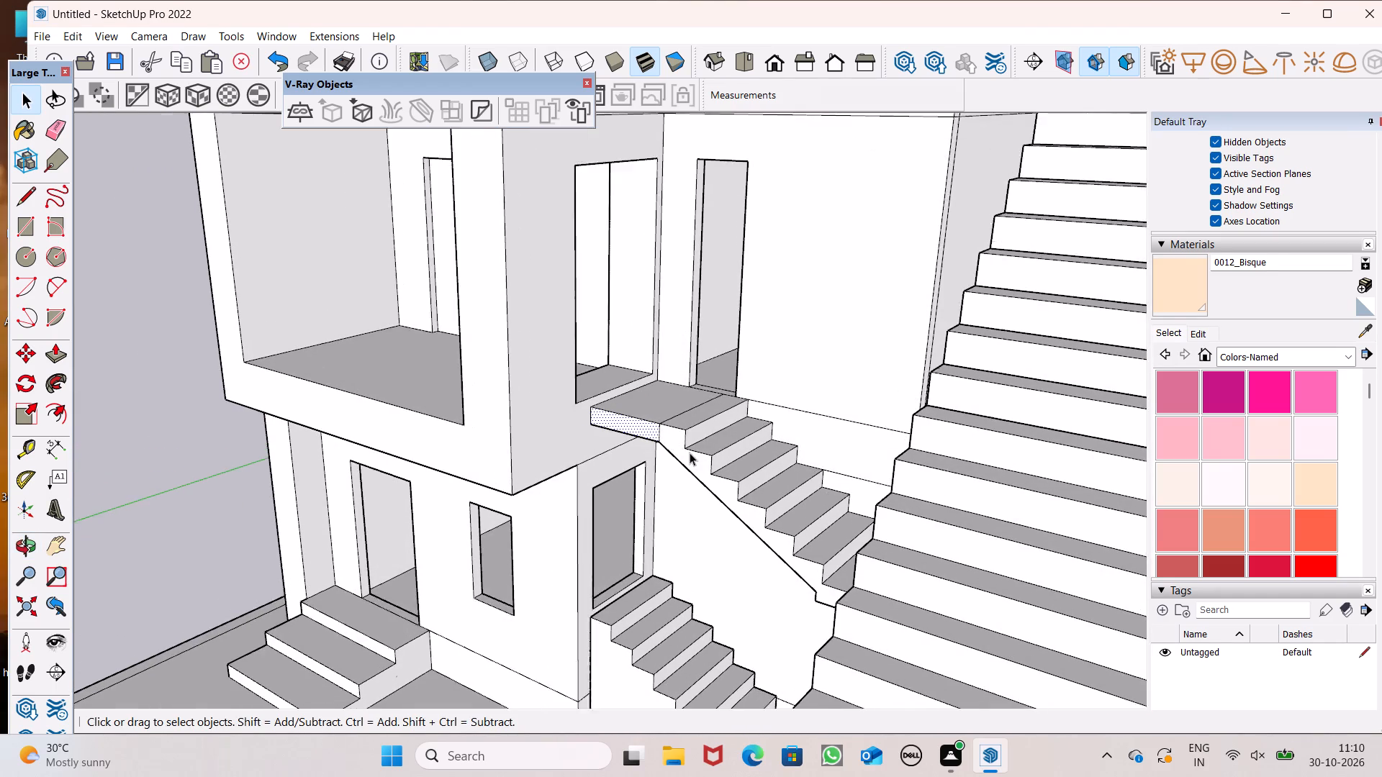
{"action": "scroll", "coordinate": [690, 453], "scroll_direction": "up", "scroll_amount": 2}
{"action": "left_click", "coordinate": [723, 459]}
{"action": "triple_click", "coordinate": [696, 450]}
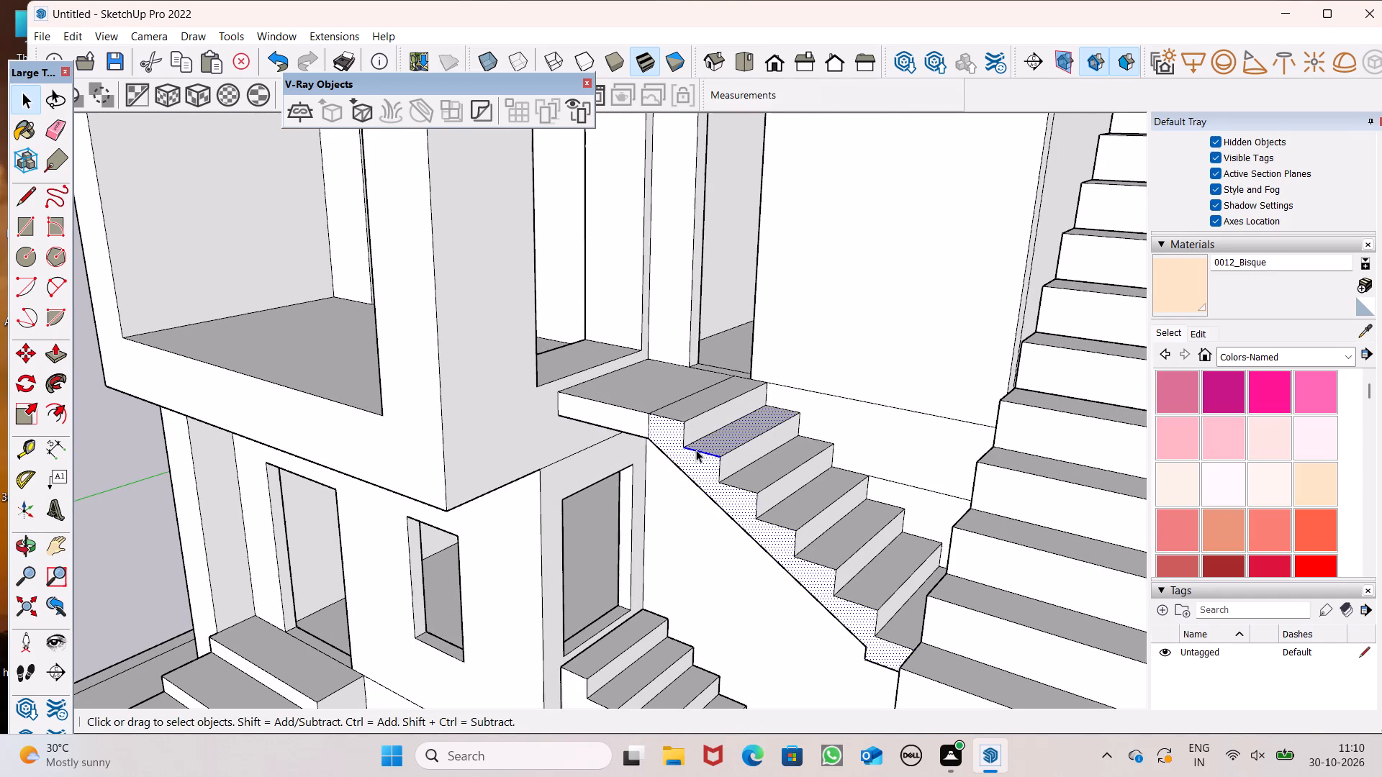
{"action": "scroll", "coordinate": [696, 450], "scroll_direction": "down", "scroll_amount": 14}
{"action": "left_click", "coordinate": [339, 409]}
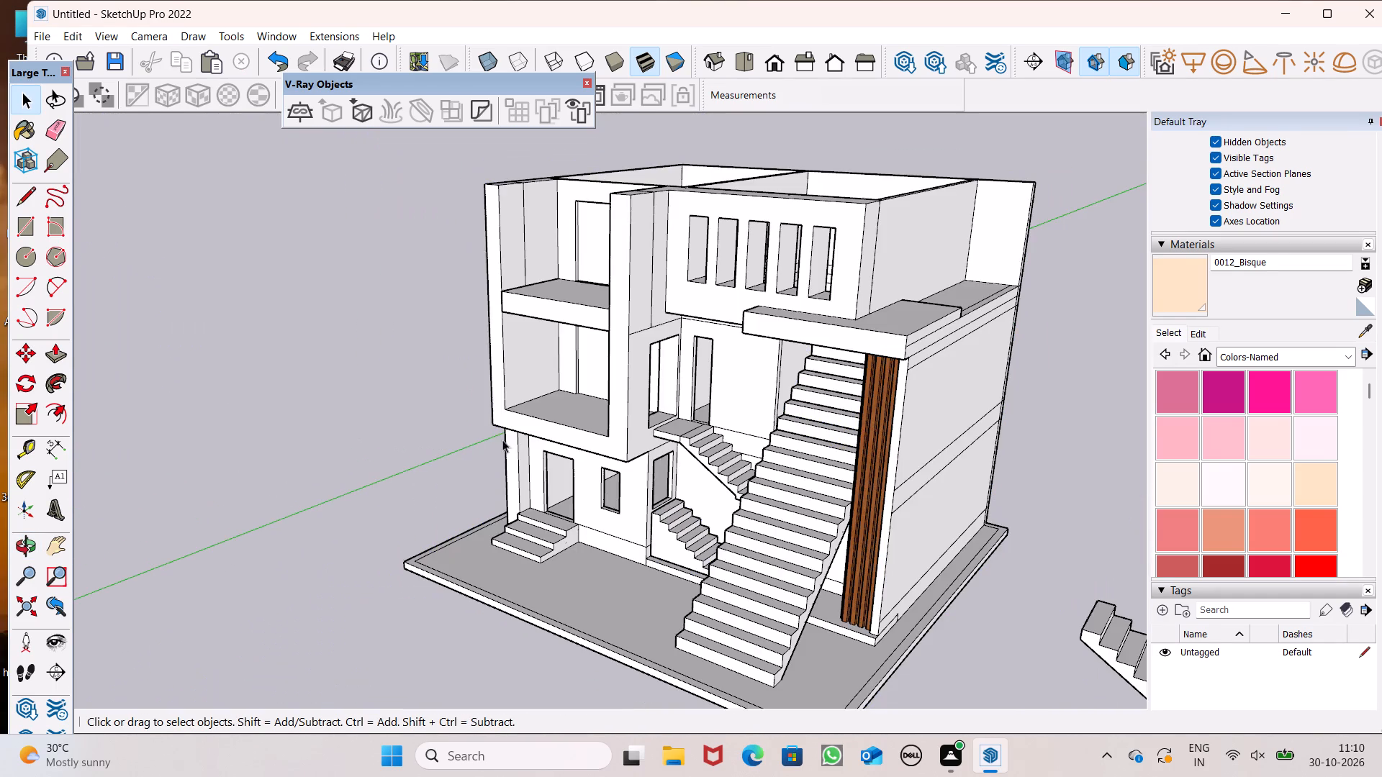
Widen the short upper flight by pulling the landing's front face and the flight's side face outward 6 13/16", keeping them flush.
{"action": "scroll", "coordinate": [717, 469], "scroll_direction": "up", "scroll_amount": 7}
{"action": "middle_click_drag", "start_coordinate": [754, 473], "coordinate": [842, 451]}
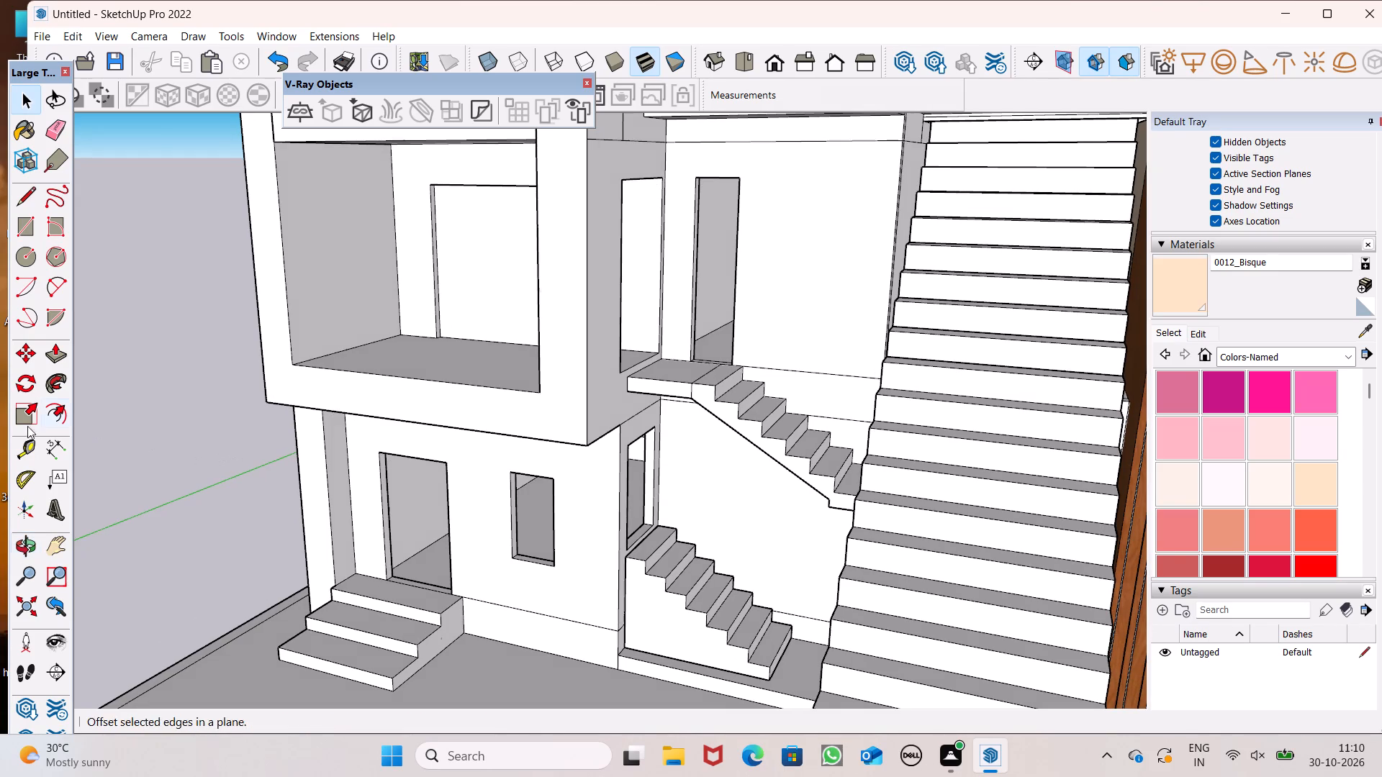
{"action": "left_click", "coordinate": [53, 357]}
{"action": "scroll", "coordinate": [710, 410], "scroll_direction": "up", "scroll_amount": 1}
{"action": "scroll", "coordinate": [710, 410], "scroll_direction": "down", "scroll_amount": 1}
{"action": "scroll", "coordinate": [712, 410], "scroll_direction": "up", "scroll_amount": 4}
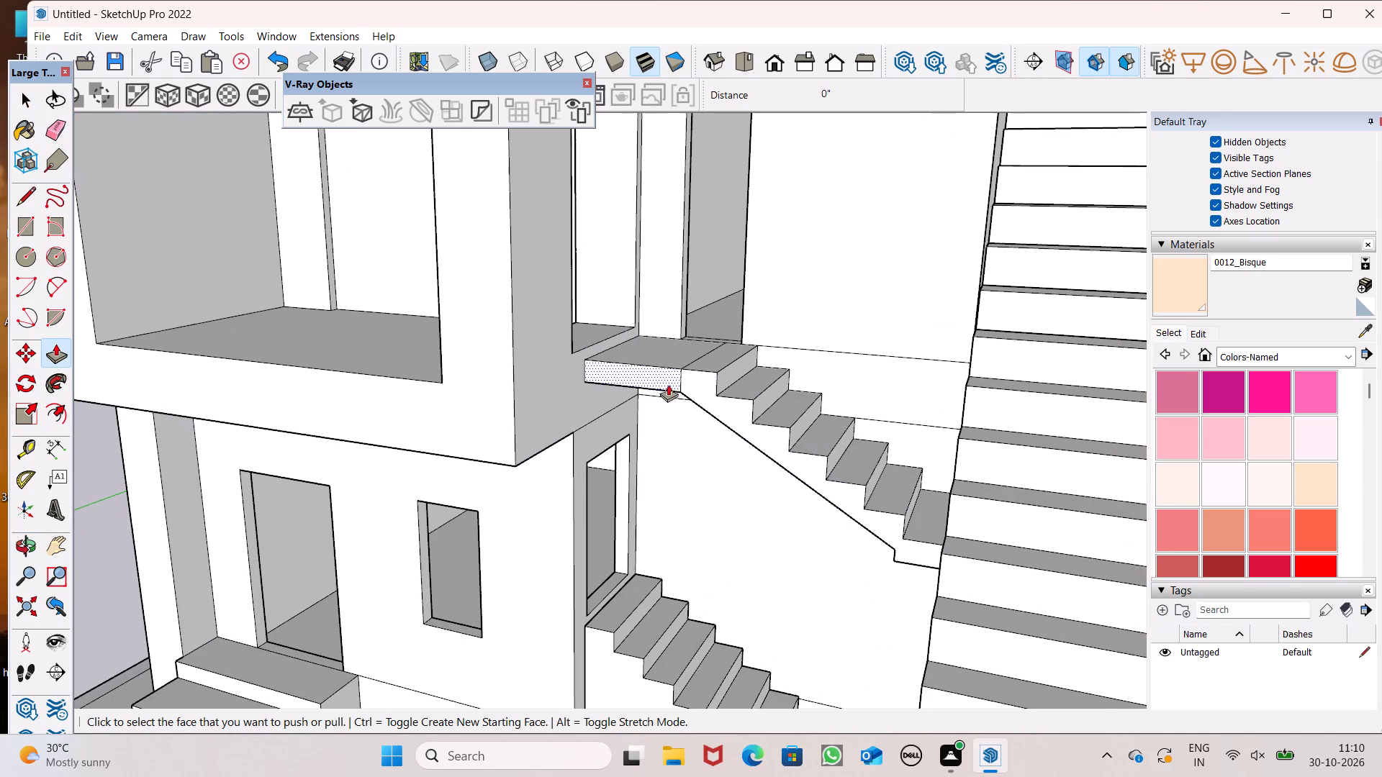
{"action": "left_click_drag", "start_coordinate": [655, 378], "coordinate": [650, 386]}
{"action": "middle_click_drag", "start_coordinate": [691, 419], "coordinate": [575, 474]}
{"action": "scroll", "coordinate": [575, 474], "scroll_direction": "up", "scroll_amount": 1}
{"action": "left_click_drag", "start_coordinate": [646, 467], "coordinate": [585, 403]}
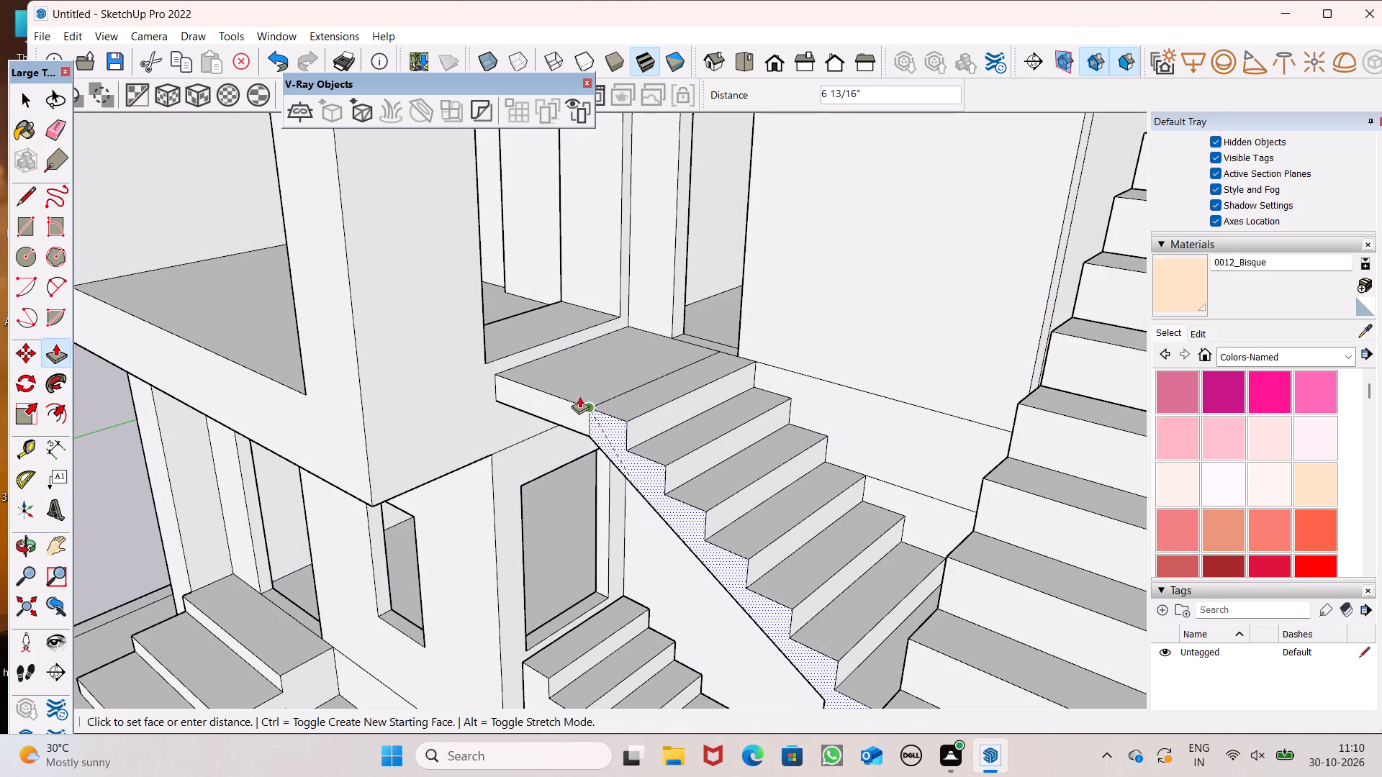
Examine the widened upper landing and flight against the balcony doorway.
{"action": "scroll", "coordinate": [559, 383], "scroll_direction": "down", "scroll_amount": 5}
{"action": "middle_click_drag", "start_coordinate": [523, 448], "coordinate": [445, 520]}
{"action": "scroll", "coordinate": [528, 417], "scroll_direction": "up", "scroll_amount": 7}
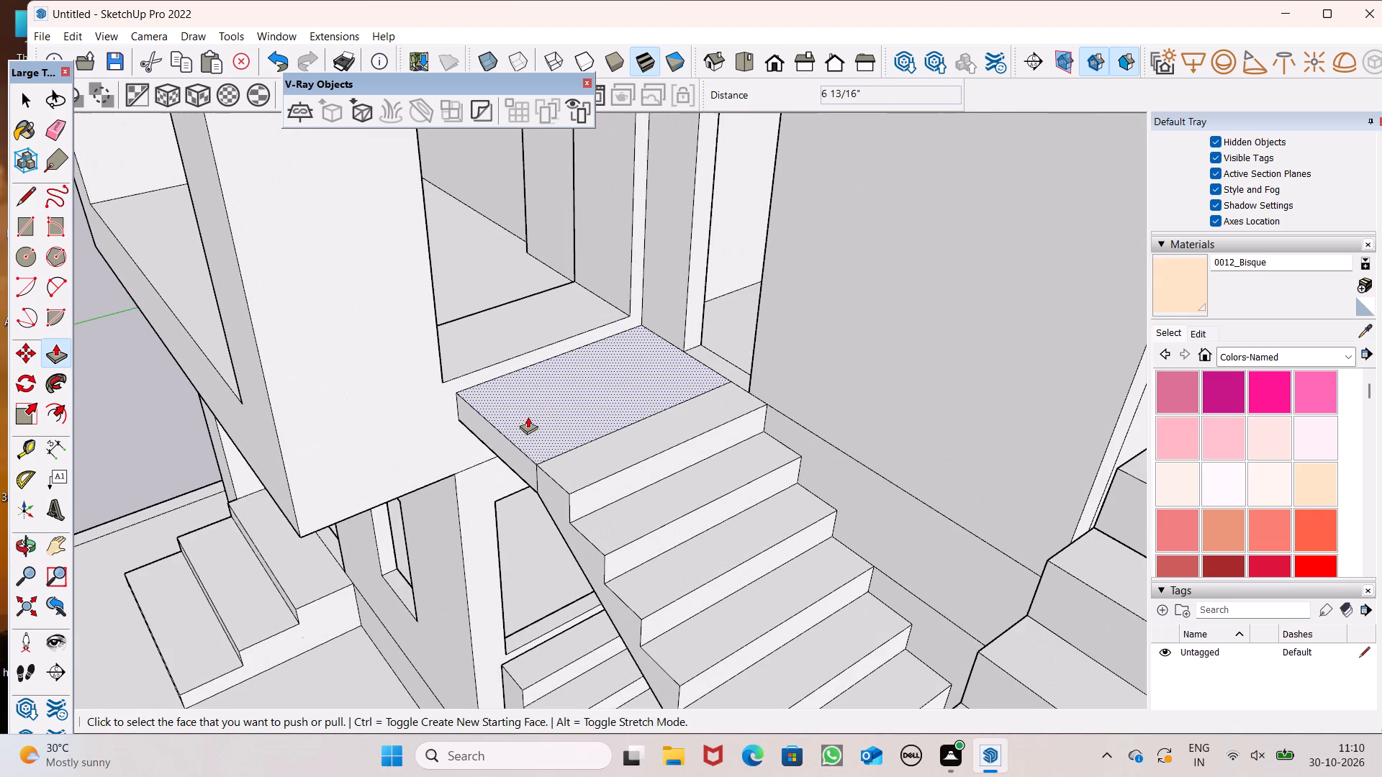
{"action": "scroll", "coordinate": [528, 417], "scroll_direction": "down", "scroll_amount": 8}
{"action": "middle_click_drag", "start_coordinate": [537, 430], "coordinate": [578, 415]}
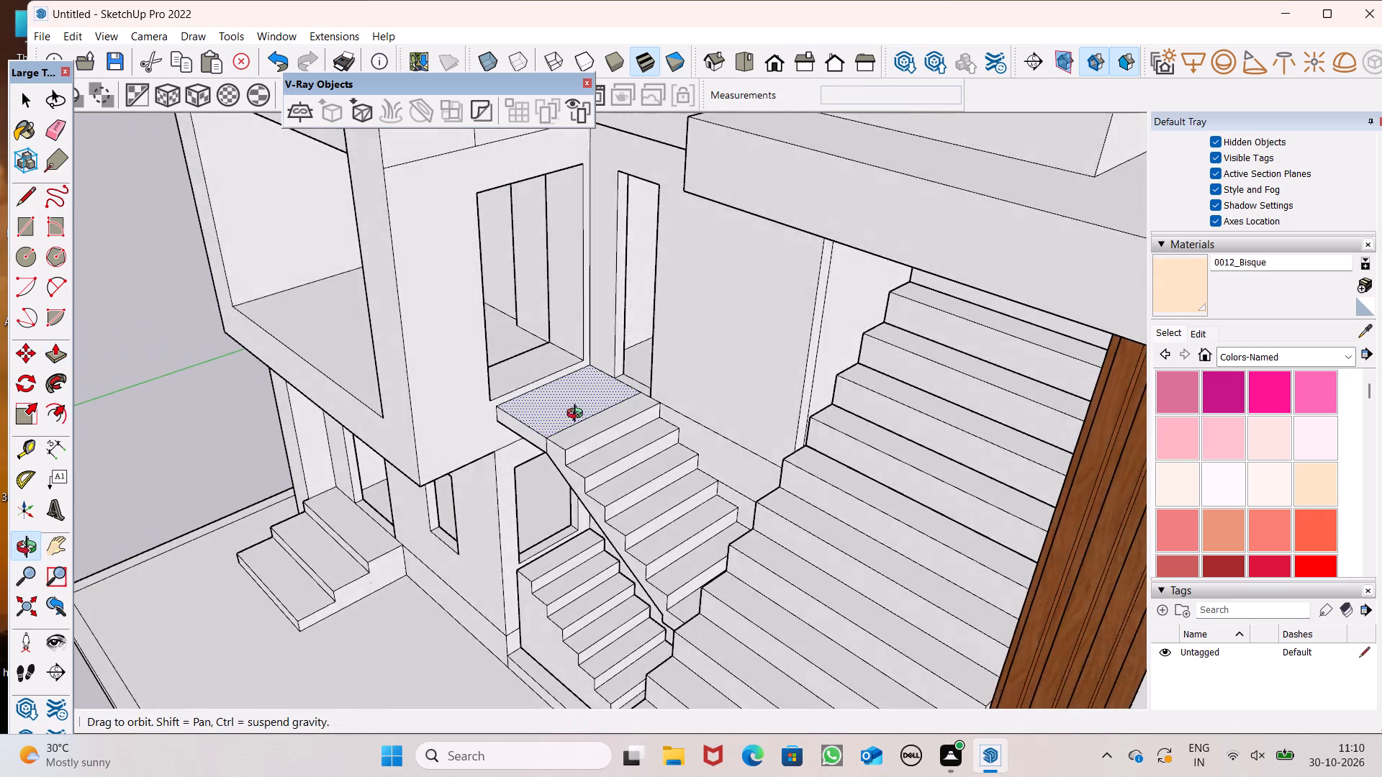
{"action": "middle_click_drag", "start_coordinate": [578, 415], "coordinate": [628, 414]}
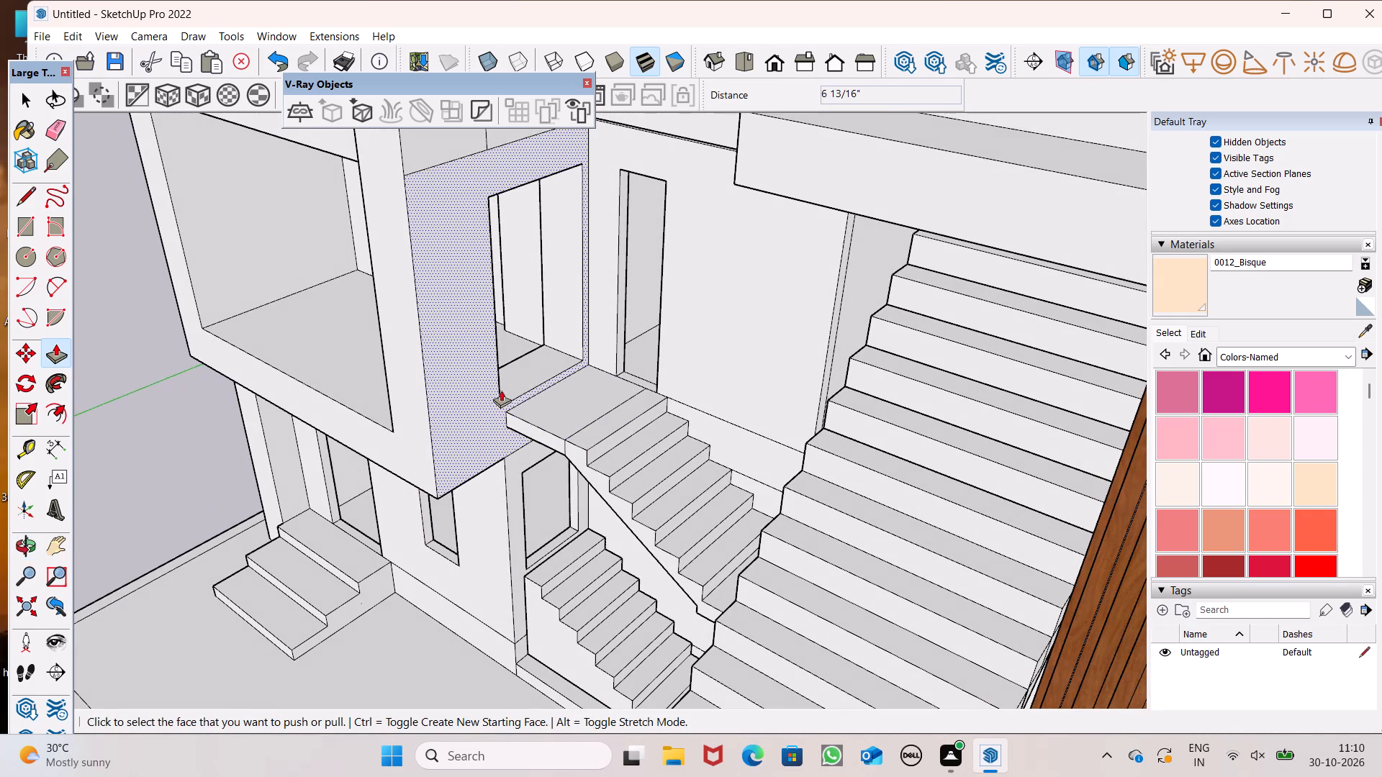
Examine the house front and external staircase from several angles, checking the upper flight, landing and surrounding walls.
{"action": "scroll", "coordinate": [503, 390], "scroll_direction": "up", "scroll_amount": 6}
{"action": "scroll", "coordinate": [515, 412], "scroll_direction": "down", "scroll_amount": 6}
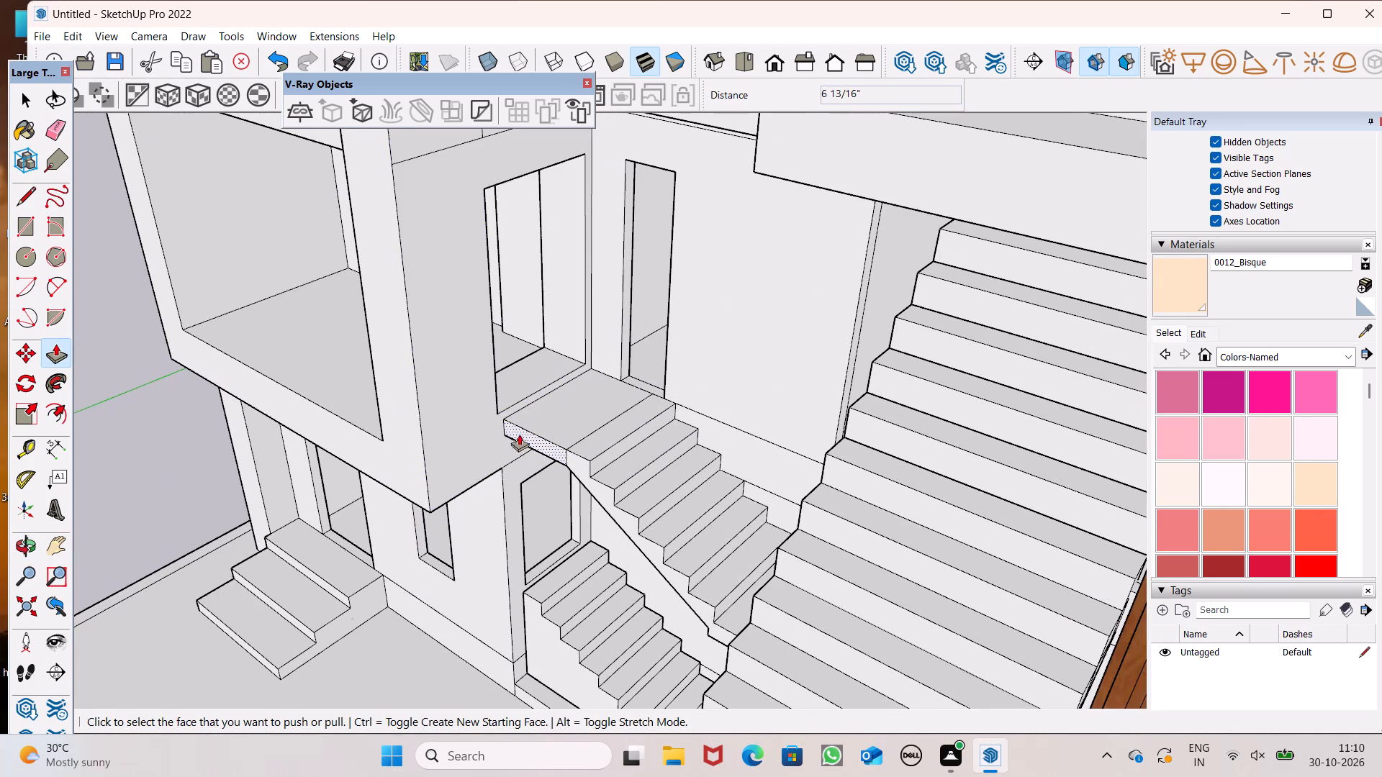
{"action": "key", "text": "space"}
{"action": "scroll", "coordinate": [413, 418], "scroll_direction": "down", "scroll_amount": 4}
{"action": "middle_click_drag", "start_coordinate": [439, 468], "coordinate": [474, 440]}
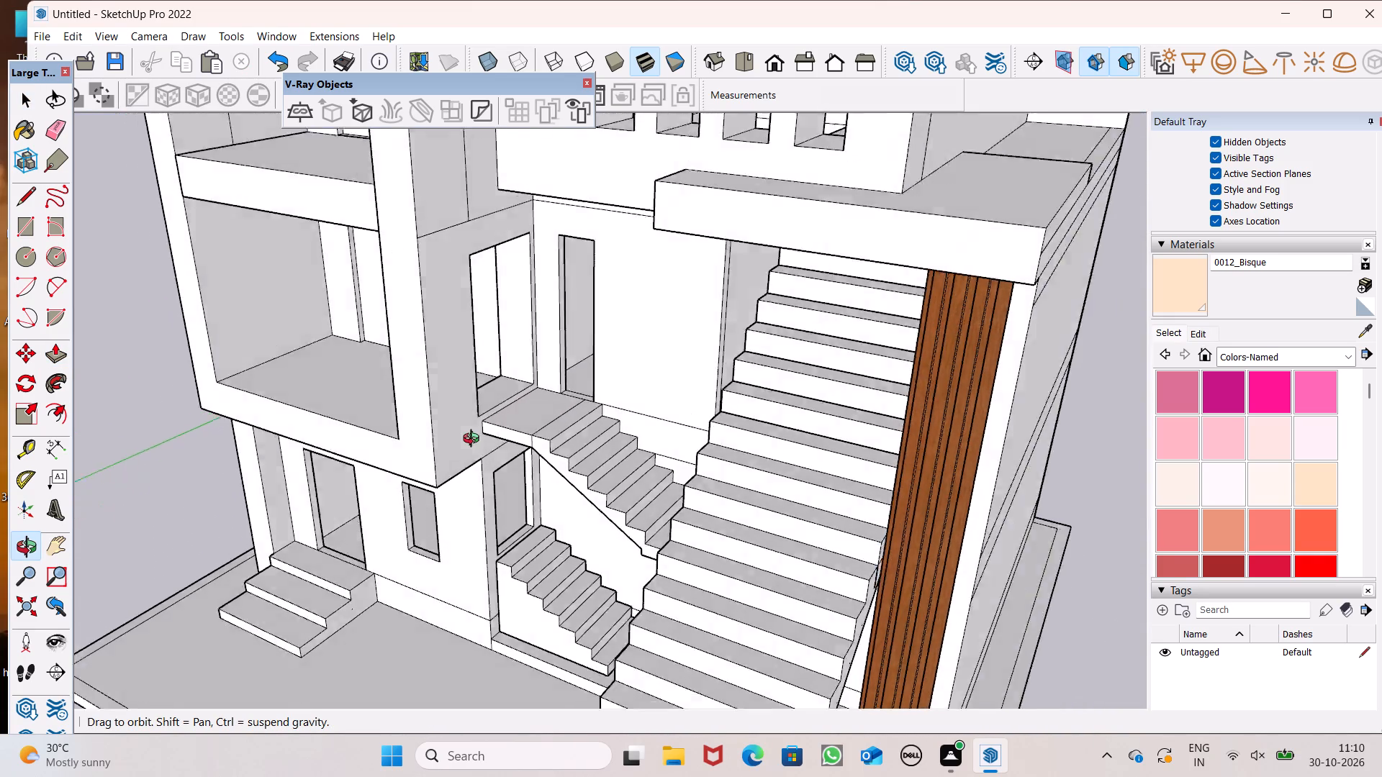
{"action": "middle_click_drag", "start_coordinate": [474, 440], "coordinate": [596, 352]}
{"action": "scroll", "coordinate": [520, 416], "scroll_direction": "down", "scroll_amount": 9}
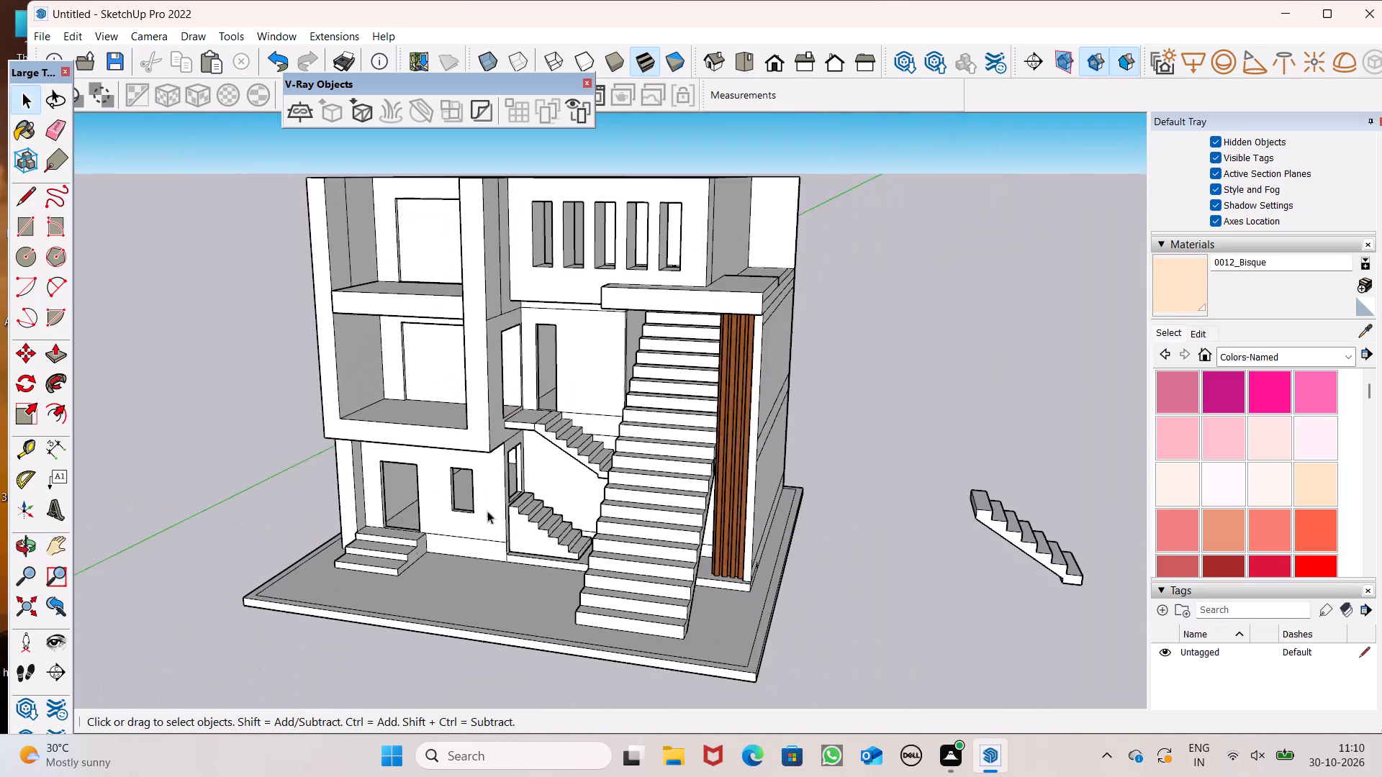
{"action": "middle_click_drag", "start_coordinate": [502, 524], "coordinate": [594, 470]}
{"action": "scroll", "coordinate": [573, 450], "scroll_direction": "up", "scroll_amount": 8}
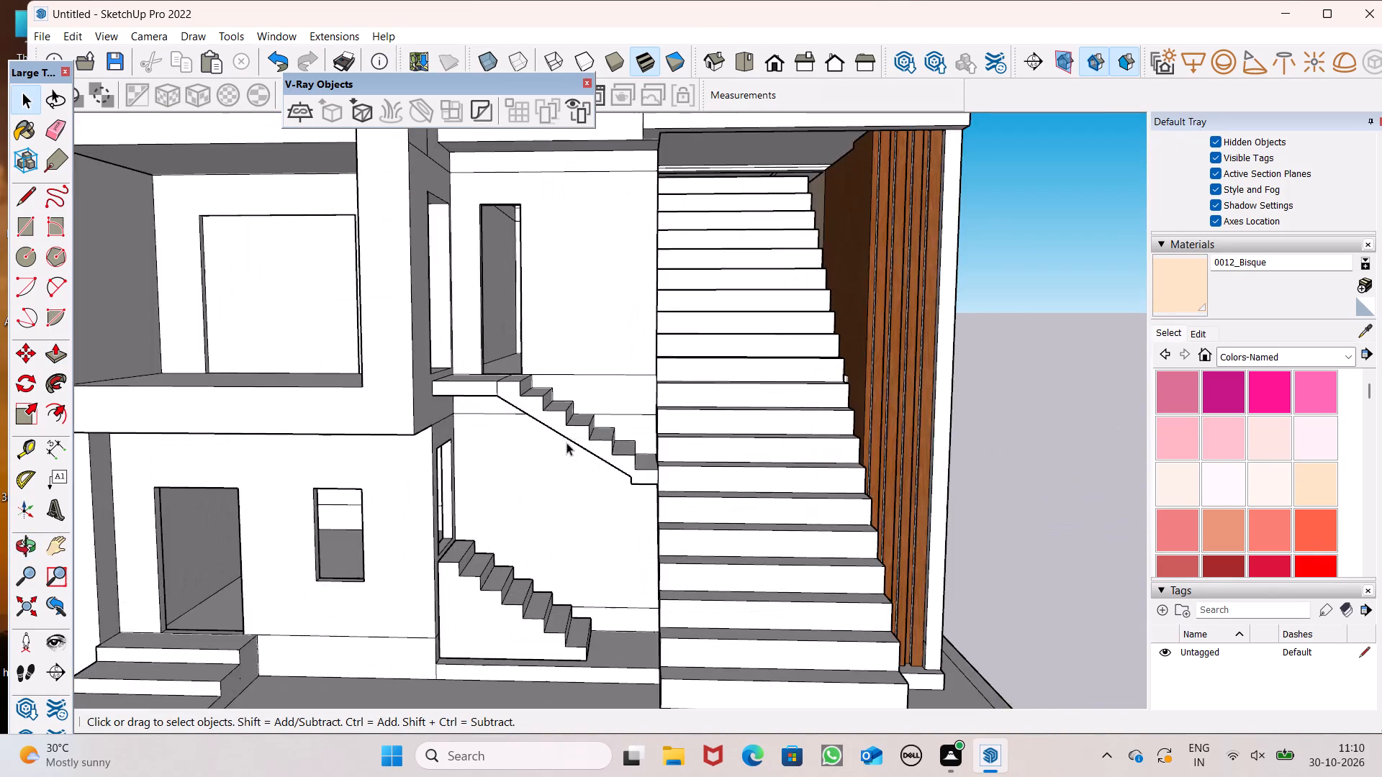
{"action": "scroll", "coordinate": [559, 434], "scroll_direction": "down", "scroll_amount": 10}
{"action": "middle_click_drag", "start_coordinate": [553, 477], "coordinate": [569, 425]}
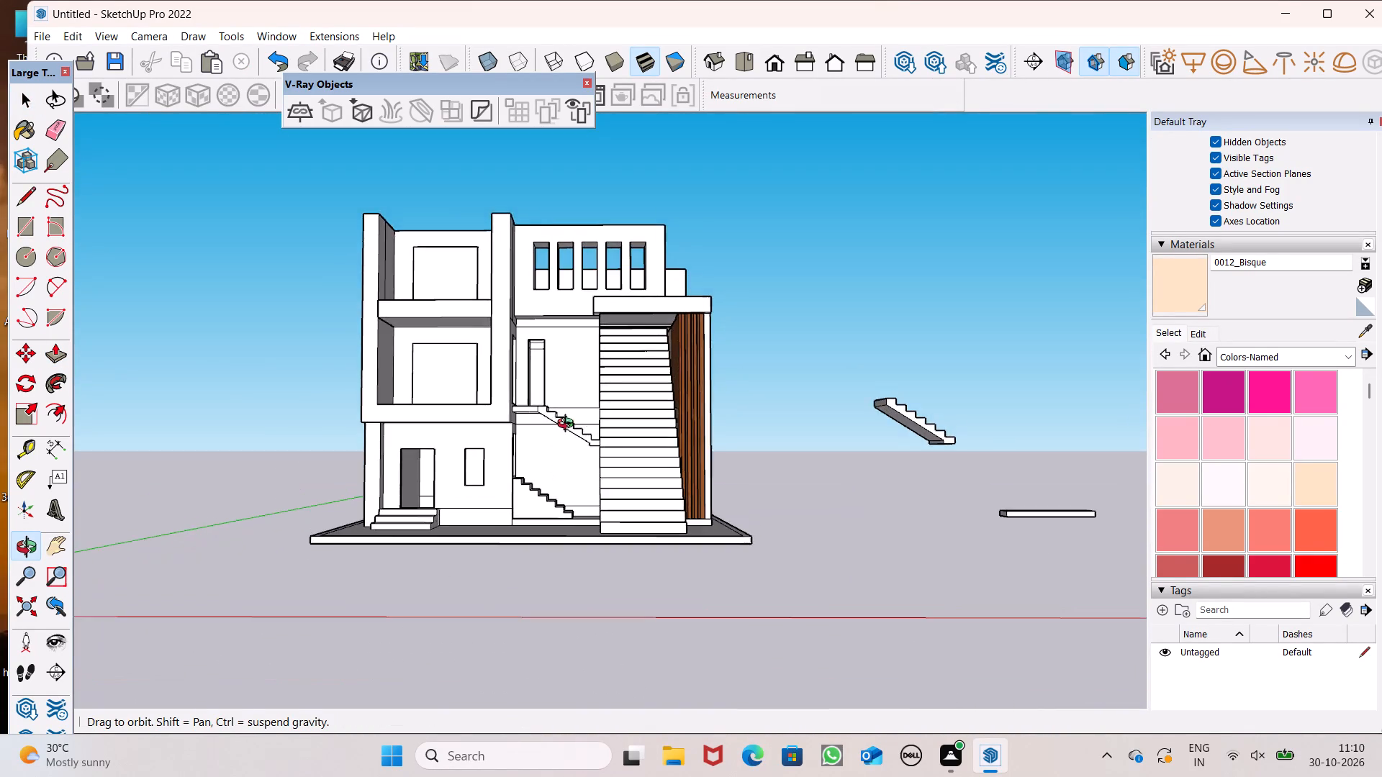
{"action": "middle_click_drag", "start_coordinate": [569, 425], "coordinate": [567, 461]}
Erase the leftover horizontal edges on the wall behind the upper flight, including the stub beside the main stair and the line below the landing.
{"action": "left_click", "coordinate": [57, 115]}
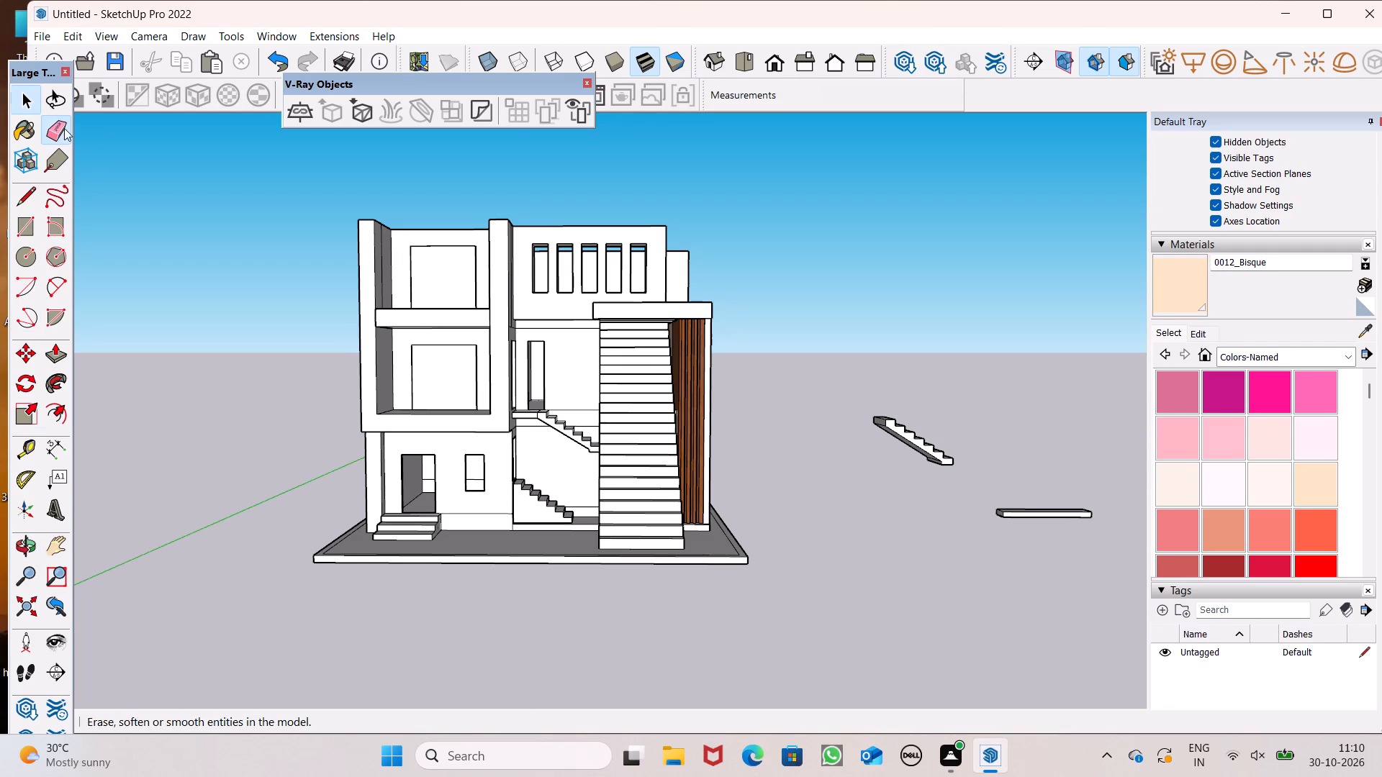
{"action": "scroll", "coordinate": [517, 329], "scroll_direction": "up", "scroll_amount": 6}
{"action": "left_click_drag", "start_coordinate": [628, 472], "coordinate": [636, 497]}
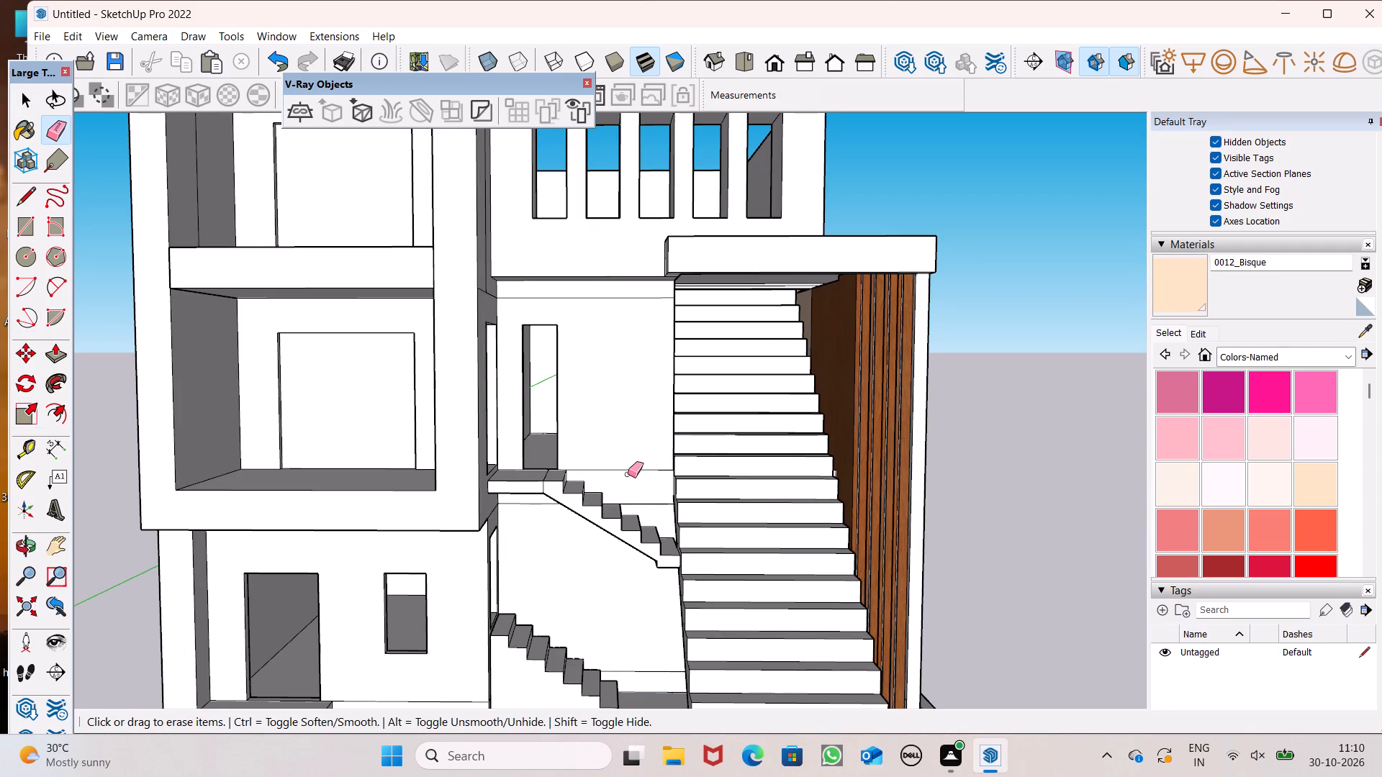
{"action": "left_click_drag", "start_coordinate": [628, 465], "coordinate": [633, 475]}
{"action": "scroll", "coordinate": [656, 517], "scroll_direction": "up", "scroll_amount": 5}
{"action": "left_click_drag", "start_coordinate": [656, 495], "coordinate": [658, 508]}
{"action": "scroll", "coordinate": [654, 491], "scroll_direction": "up", "scroll_amount": 4}
{"action": "scroll", "coordinate": [662, 482], "scroll_direction": "down", "scroll_amount": 1}
{"action": "scroll", "coordinate": [662, 482], "scroll_direction": "up", "scroll_amount": 2}
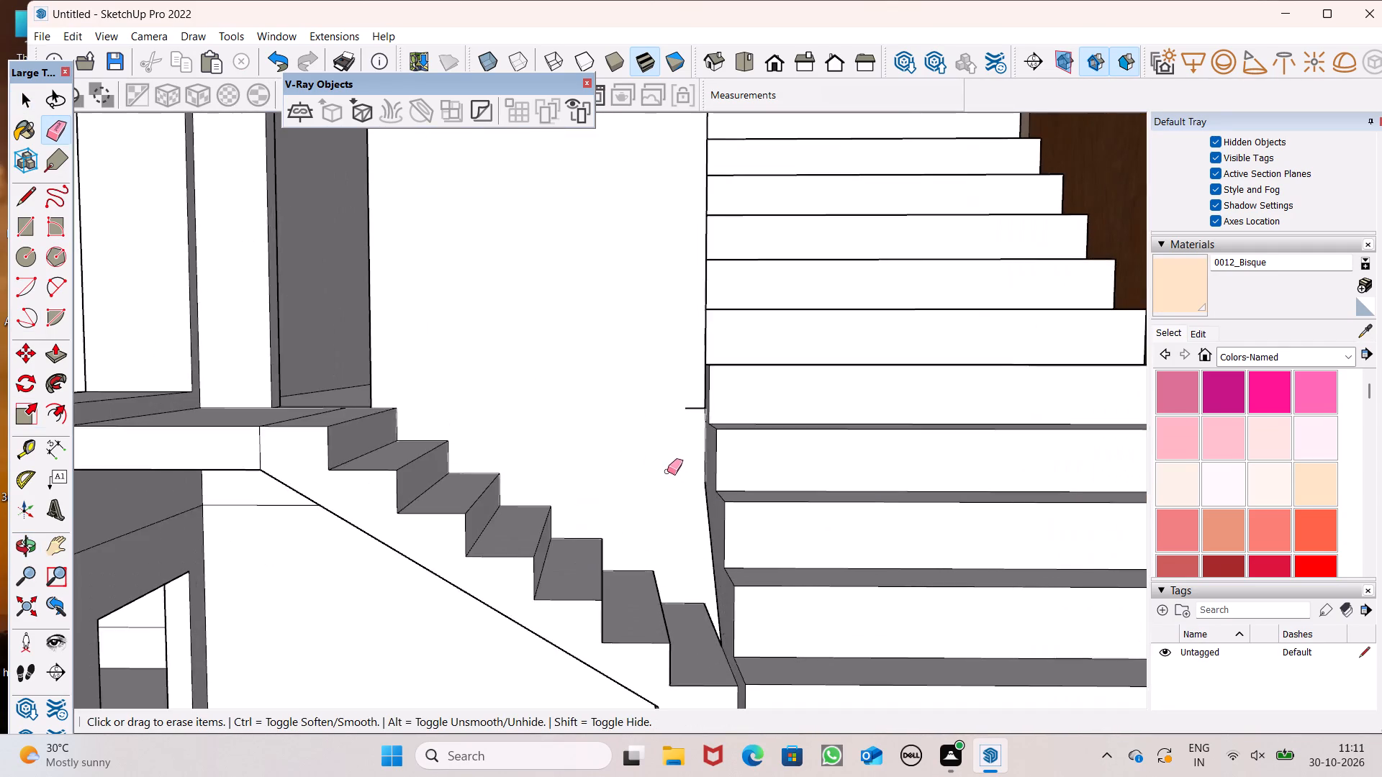
{"action": "scroll", "coordinate": [667, 471], "scroll_direction": "up", "scroll_amount": 2}
{"action": "middle_click_drag", "start_coordinate": [685, 481], "coordinate": [758, 481]}
{"action": "scroll", "coordinate": [689, 388], "scroll_direction": "up", "scroll_amount": 6}
{"action": "left_click", "coordinate": [688, 394]}
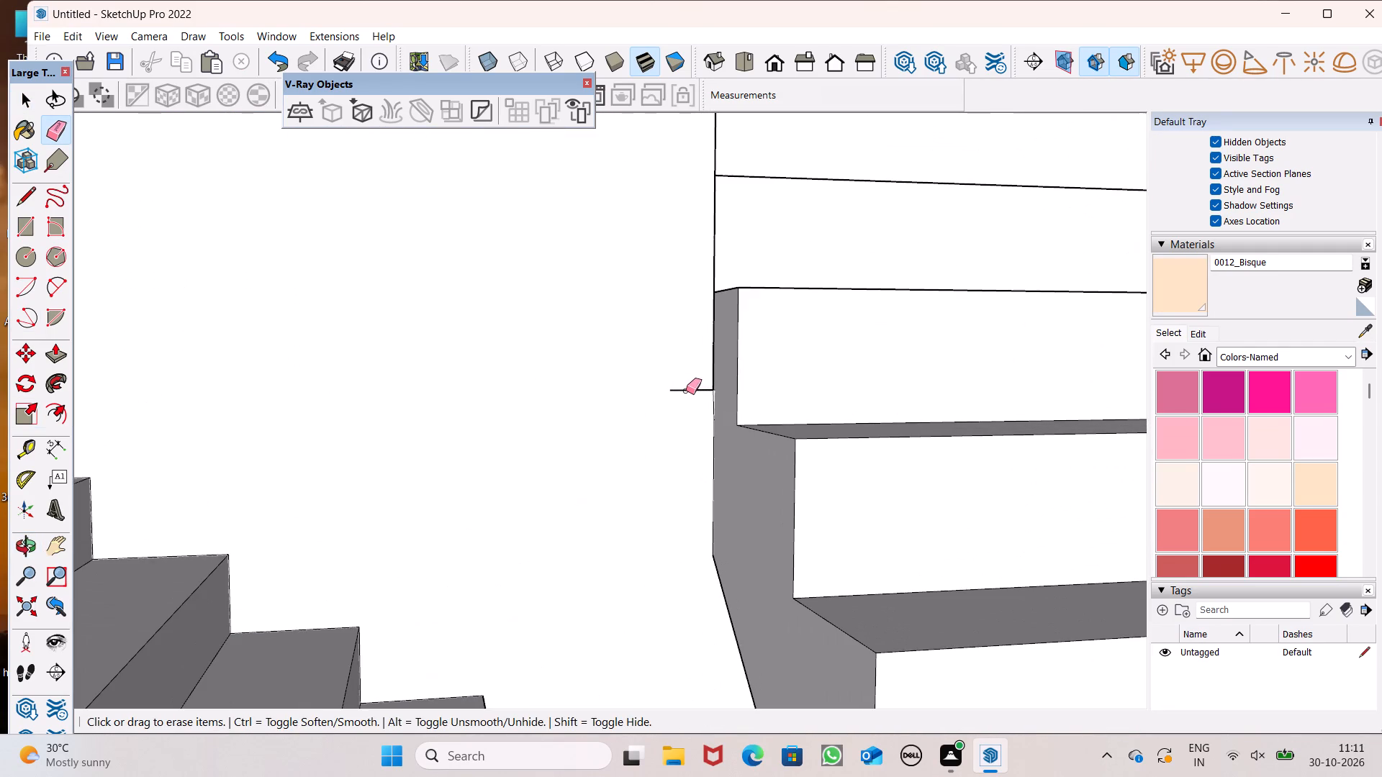
{"action": "left_click", "coordinate": [686, 391]}
{"action": "scroll", "coordinate": [678, 394], "scroll_direction": "down", "scroll_amount": 6}
{"action": "middle_click_drag", "start_coordinate": [667, 435], "coordinate": [664, 386]}
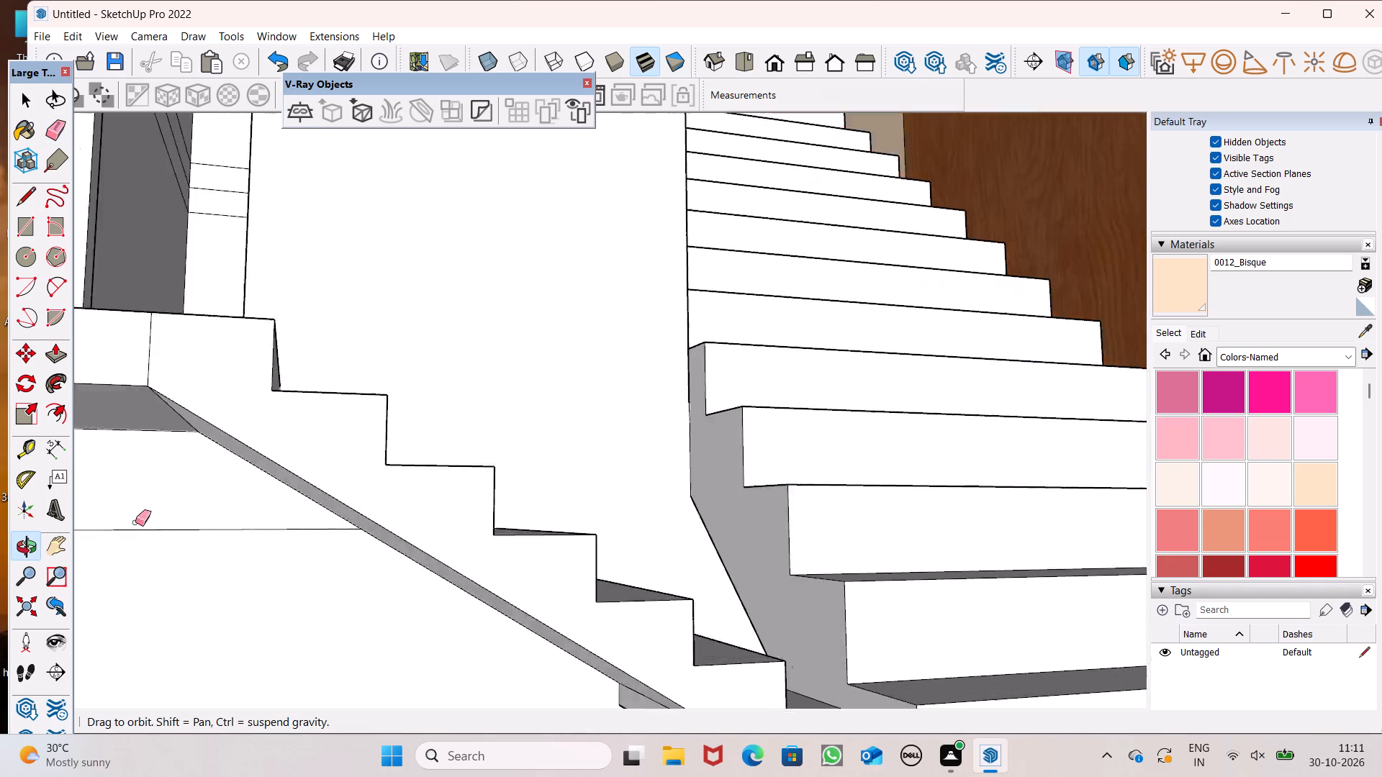
{"action": "left_click_drag", "start_coordinate": [166, 526], "coordinate": [166, 538]}
Examine the whole house front and the loose stair and slab pieces beside it.
{"action": "scroll", "coordinate": [166, 540], "scroll_direction": "down", "scroll_amount": 6}
{"action": "middle_click_drag", "start_coordinate": [174, 553], "coordinate": [67, 555]}
{"action": "scroll", "coordinate": [413, 219], "scroll_direction": "down", "scroll_amount": 5}
{"action": "scroll", "coordinate": [453, 354], "scroll_direction": "down", "scroll_amount": 5}
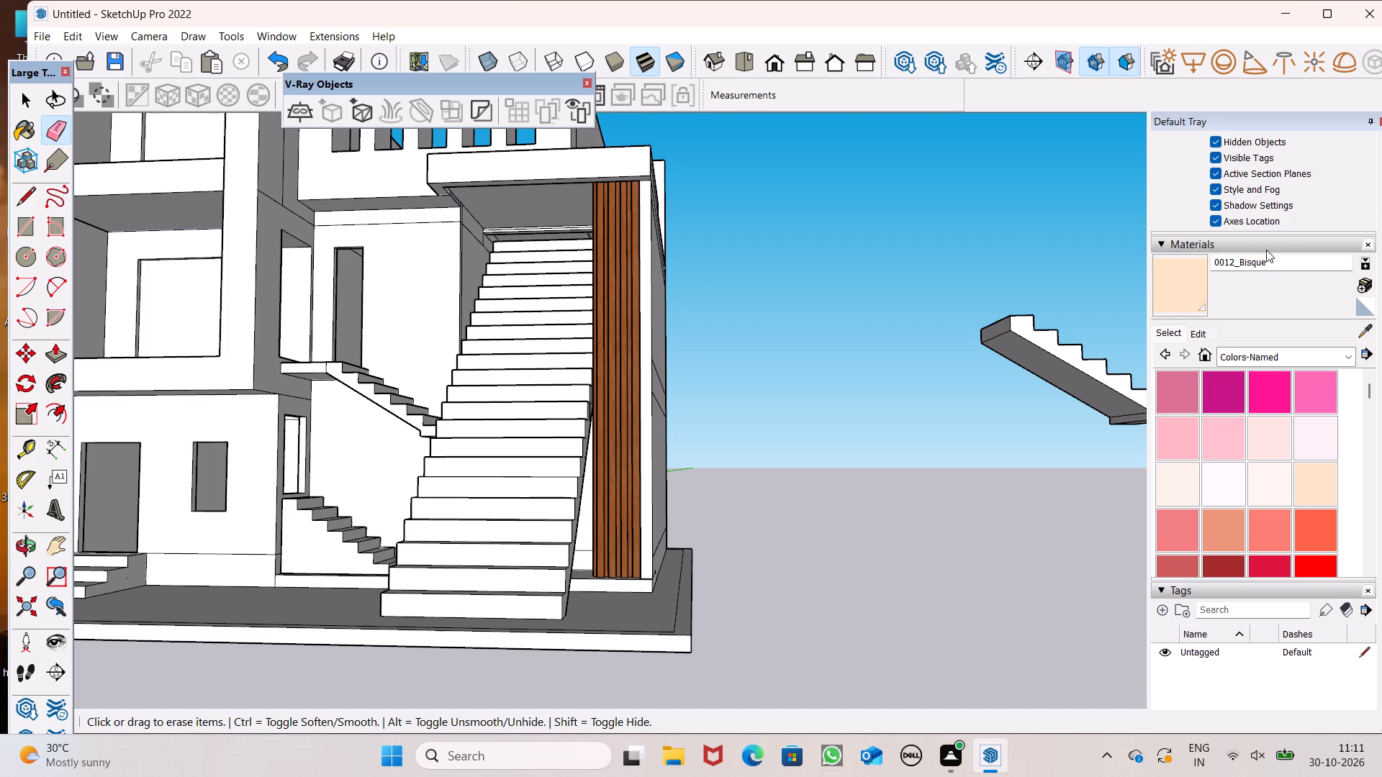
{"action": "scroll", "coordinate": [791, 265], "scroll_direction": "down", "scroll_amount": 4}
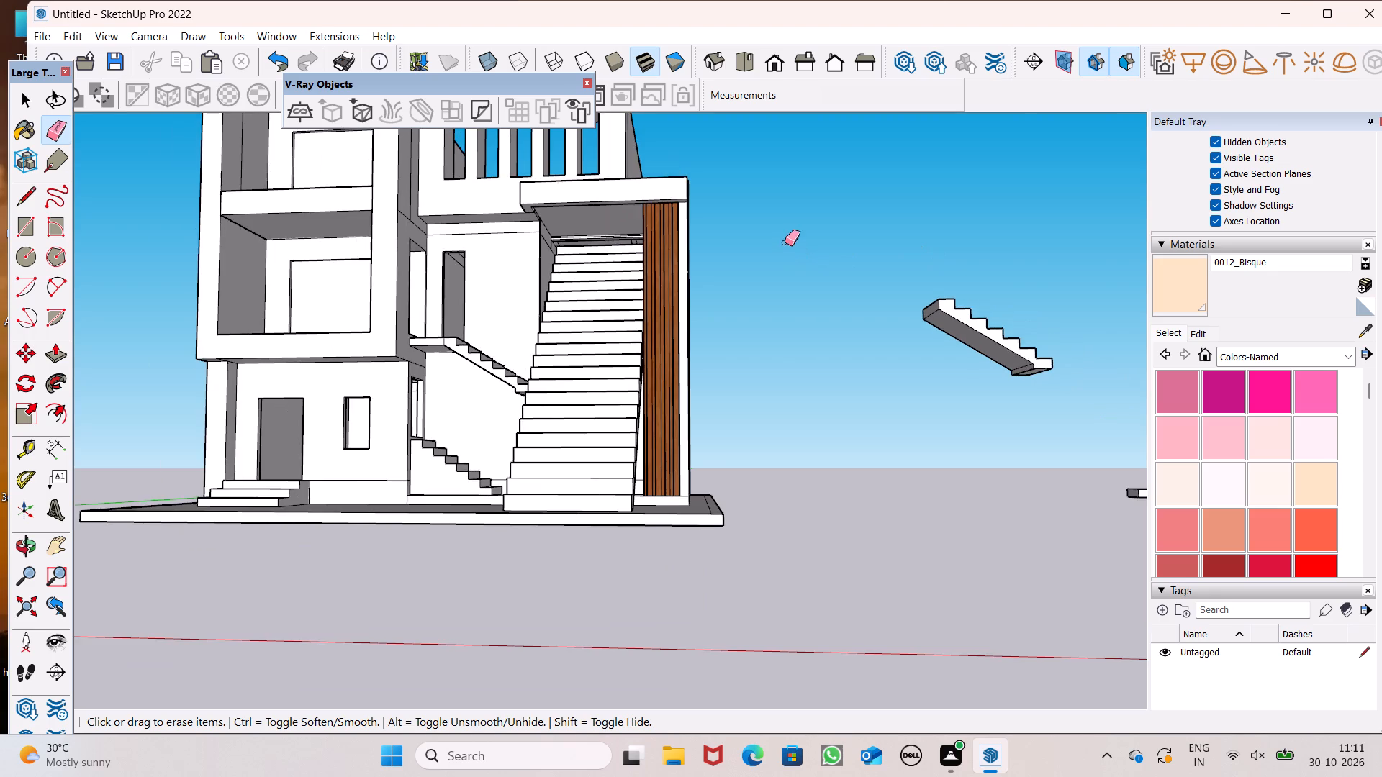
{"action": "scroll", "coordinate": [871, 210], "scroll_direction": "down", "scroll_amount": 6}
{"action": "scroll", "coordinate": [891, 311], "scroll_direction": "down", "scroll_amount": 3}
{"action": "middle_click_drag", "start_coordinate": [827, 451], "coordinate": [829, 613]}
{"action": "scroll", "coordinate": [829, 612], "scroll_direction": "up", "scroll_amount": 1}
{"action": "key", "text": "space"}
{"action": "scroll", "coordinate": [712, 371], "scroll_direction": "up", "scroll_amount": 1}
{"action": "scroll", "coordinate": [464, 424], "scroll_direction": "down", "scroll_amount": 3}
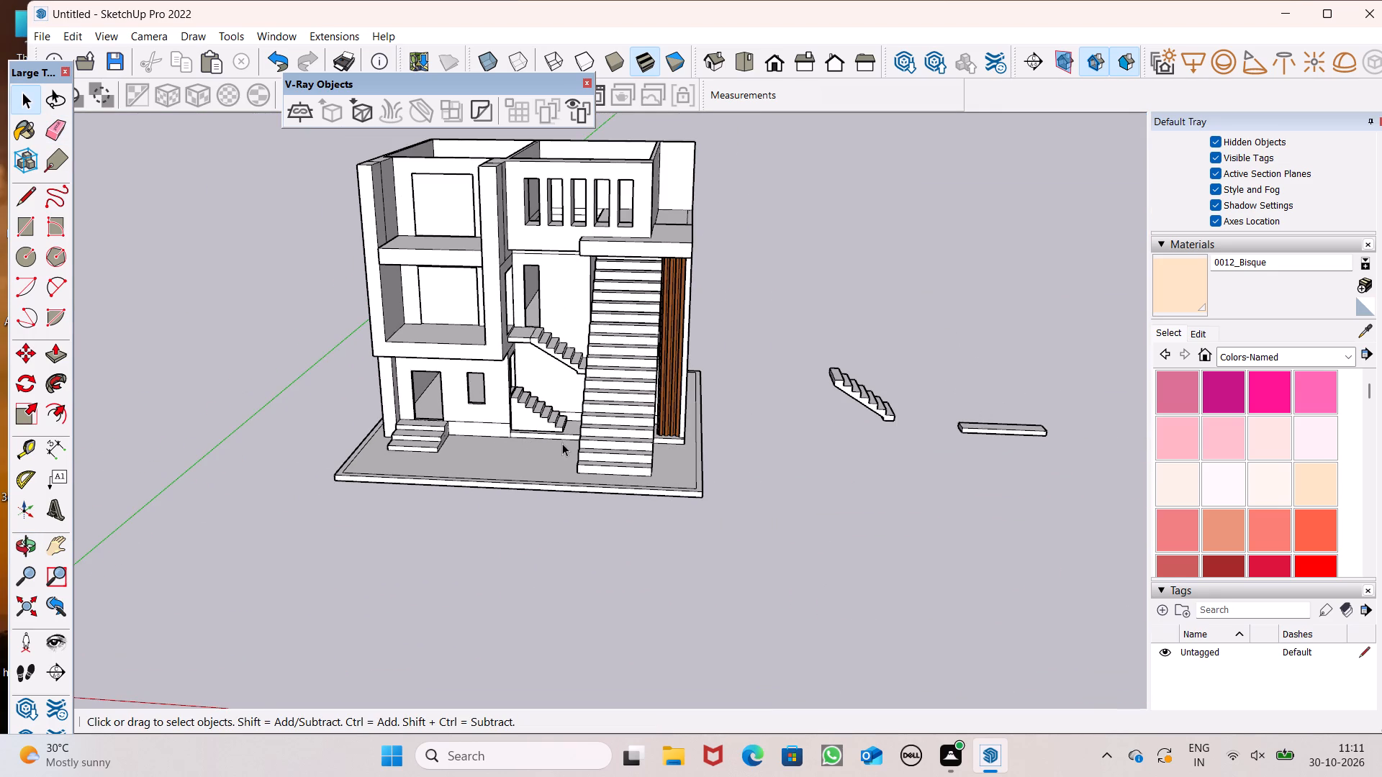
{"action": "scroll", "coordinate": [538, 384], "scroll_direction": "down", "scroll_amount": 3}
{"action": "middle_click_drag", "start_coordinate": [631, 458], "coordinate": [605, 385]}
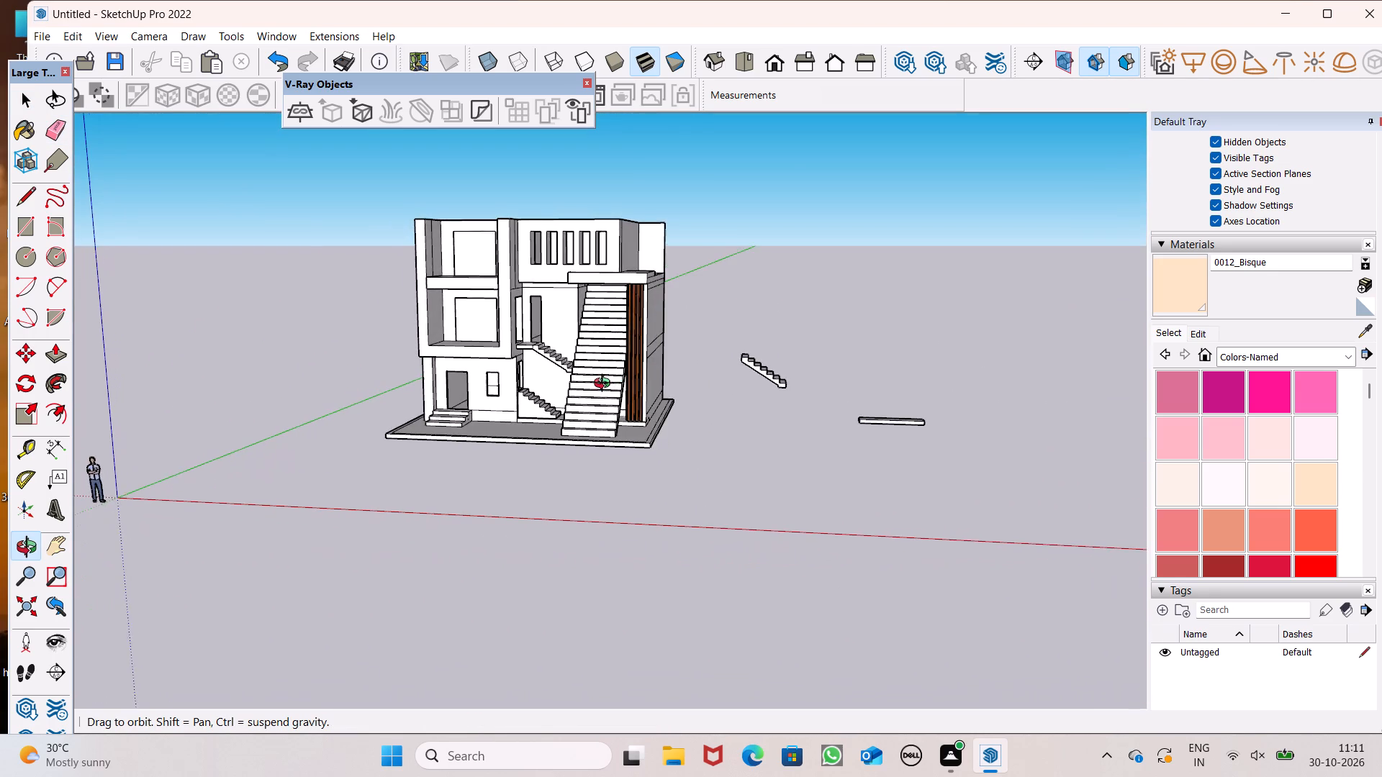
{"action": "middle_click_drag", "start_coordinate": [605, 385], "coordinate": [591, 379]}
{"action": "scroll", "coordinate": [725, 403], "scroll_direction": "down", "scroll_amount": 3}
{"action": "middle_click_drag", "start_coordinate": [710, 440], "coordinate": [726, 506]}
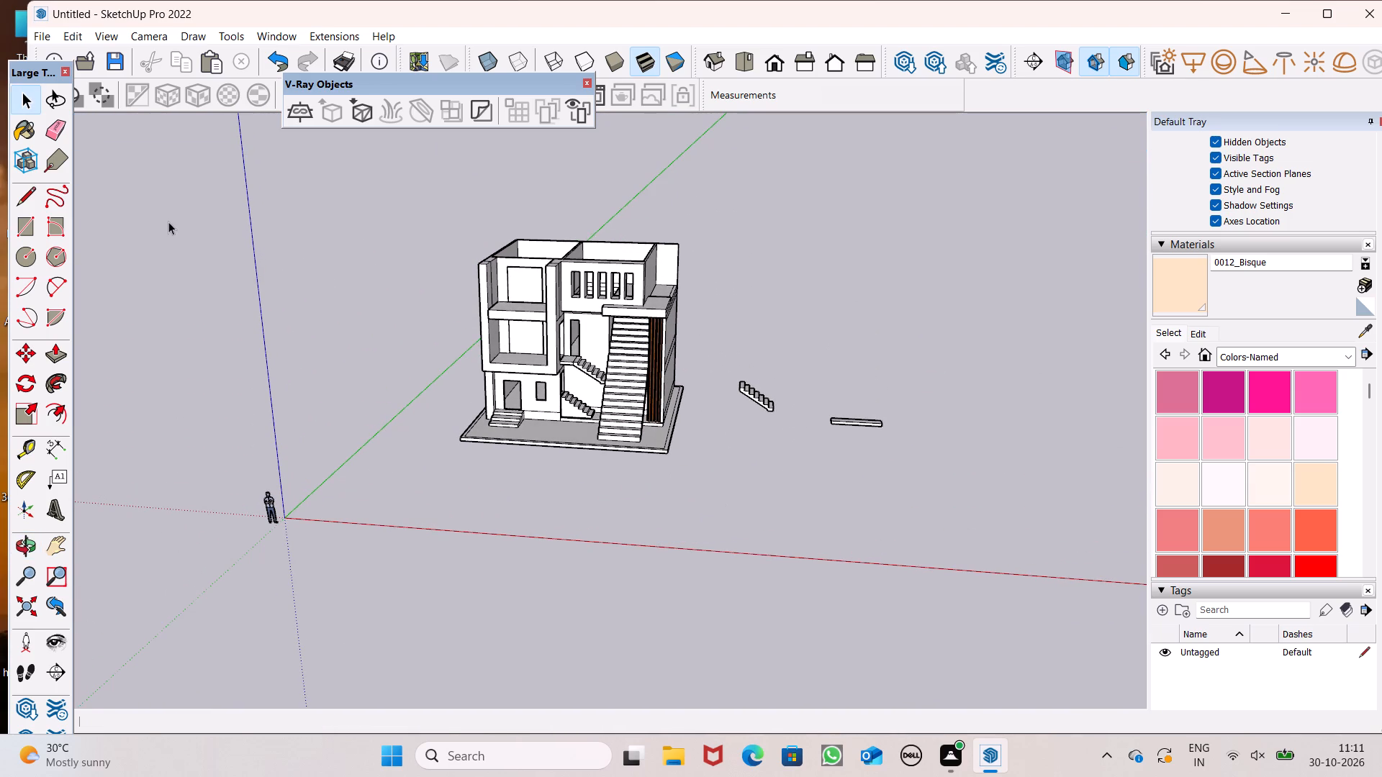
{"action": "scroll", "coordinate": [176, 222], "scroll_direction": "down", "scroll_amount": 2}
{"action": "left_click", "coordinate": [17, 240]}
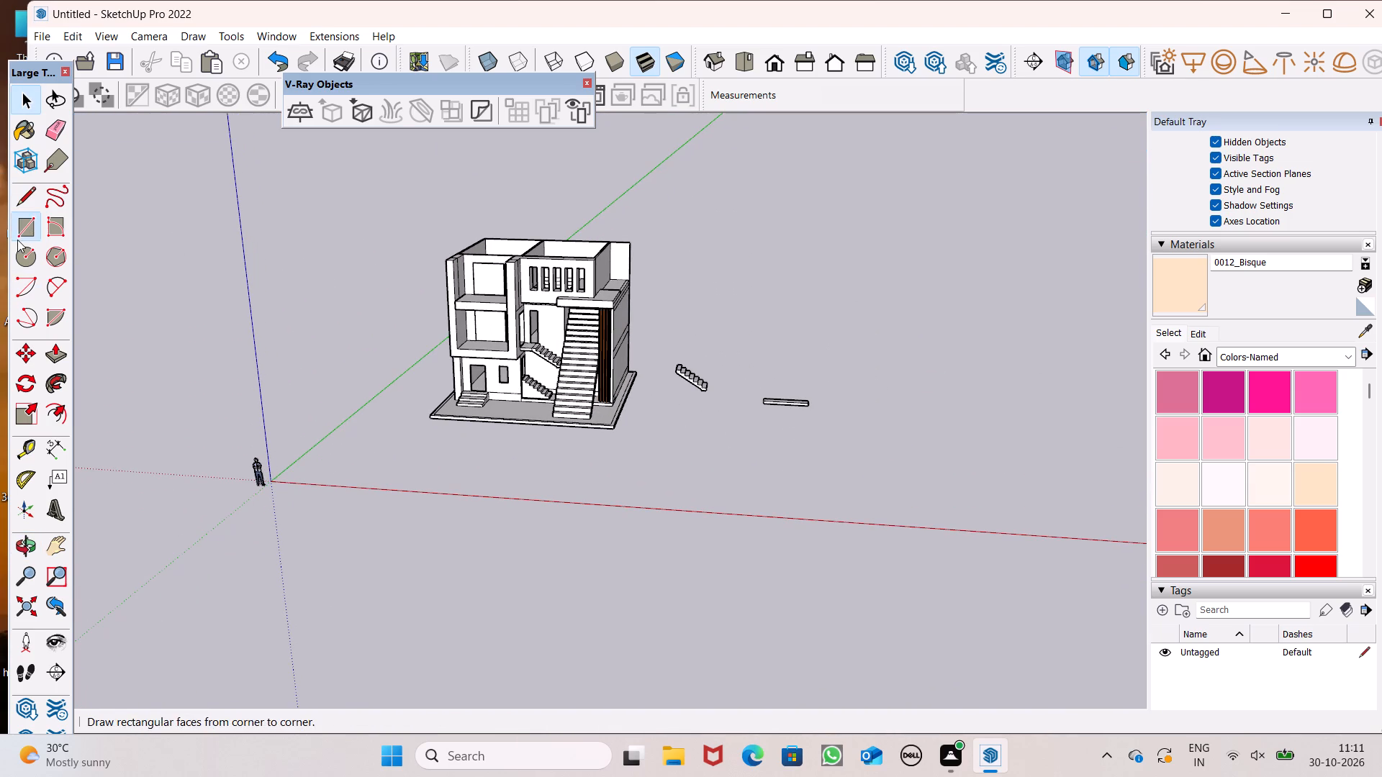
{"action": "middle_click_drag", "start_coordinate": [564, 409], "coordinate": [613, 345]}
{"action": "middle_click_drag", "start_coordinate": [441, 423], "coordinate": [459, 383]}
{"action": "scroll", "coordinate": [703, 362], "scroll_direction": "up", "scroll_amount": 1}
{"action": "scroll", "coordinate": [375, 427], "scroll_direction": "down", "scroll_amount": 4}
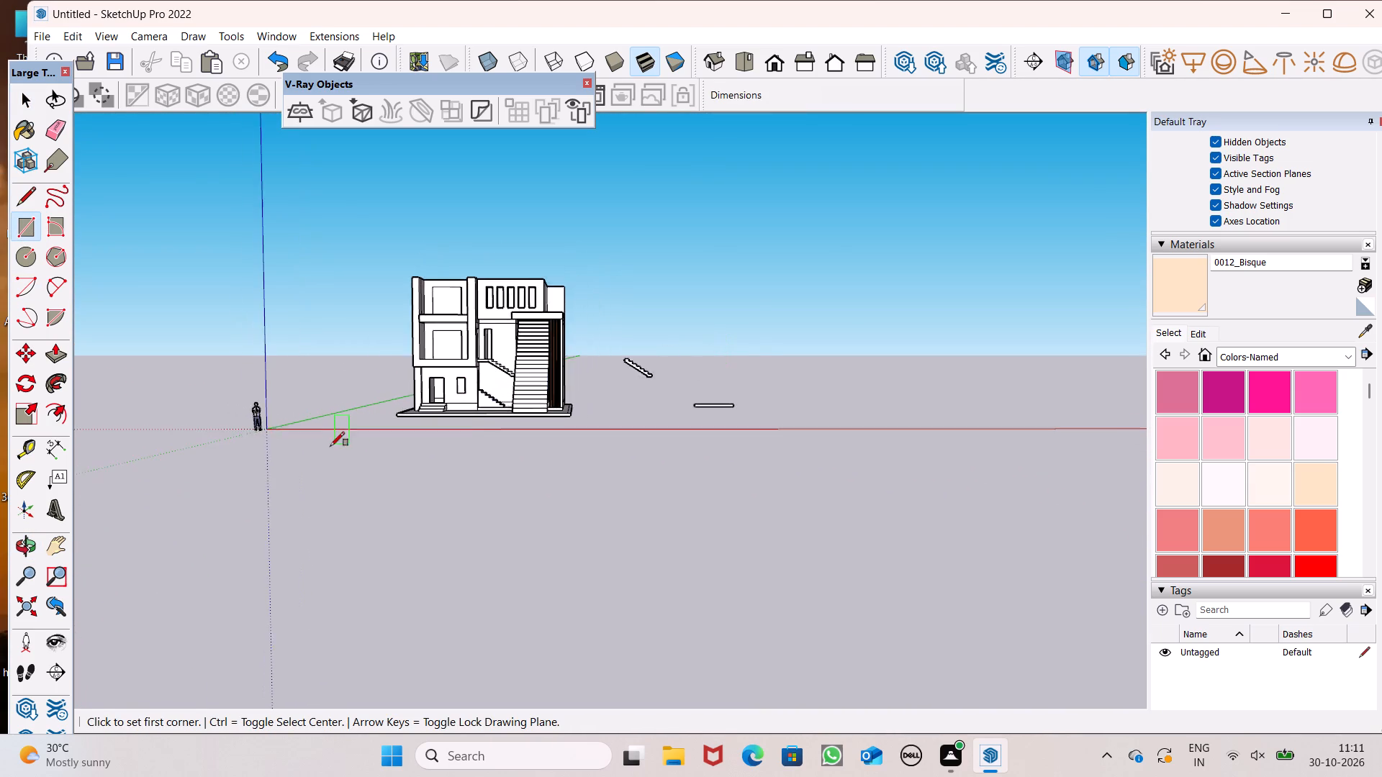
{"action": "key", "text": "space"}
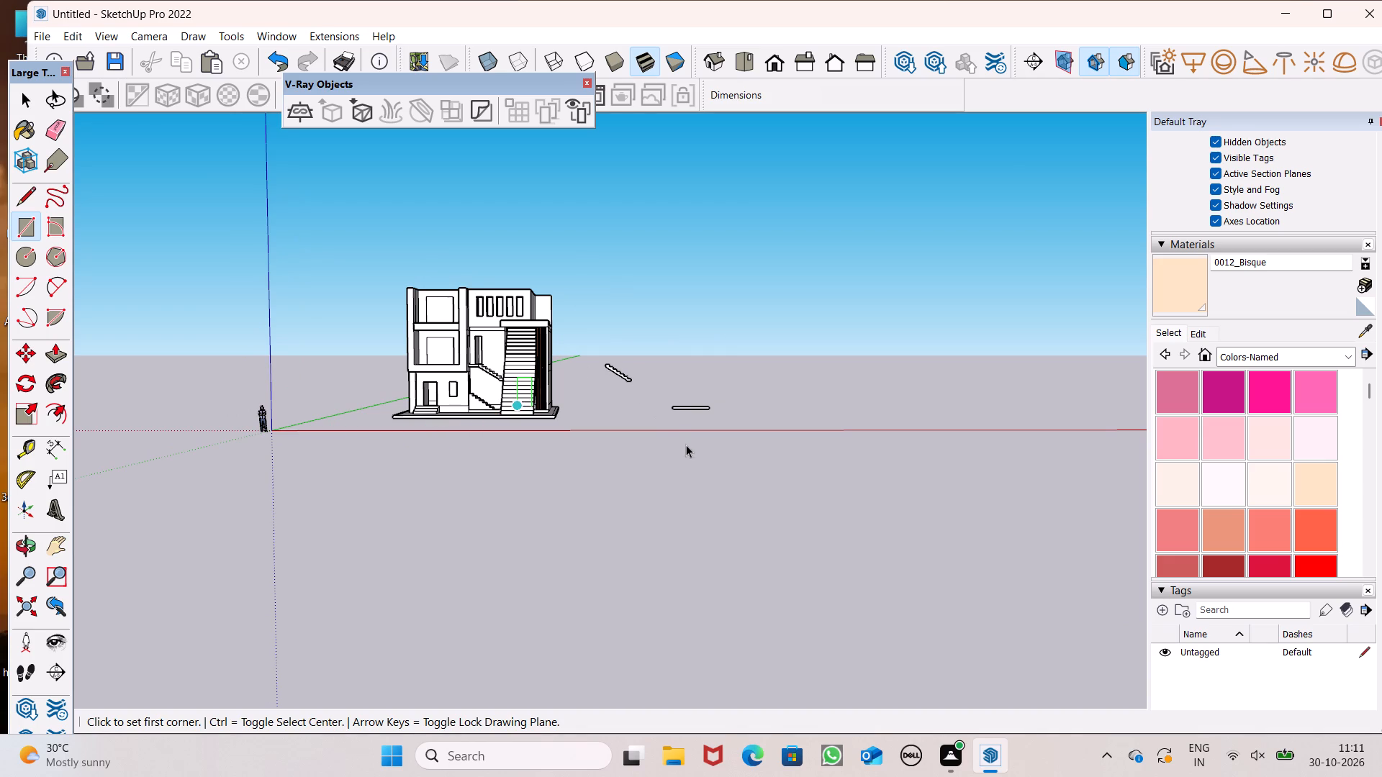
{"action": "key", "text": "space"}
Move the detached stair flight about 27' 4 1/8" farther from the house, behind the loose slab.
{"action": "middle_click_drag", "start_coordinate": [672, 401], "coordinate": [674, 606]}
{"action": "scroll", "coordinate": [670, 517], "scroll_direction": "up", "scroll_amount": 7}
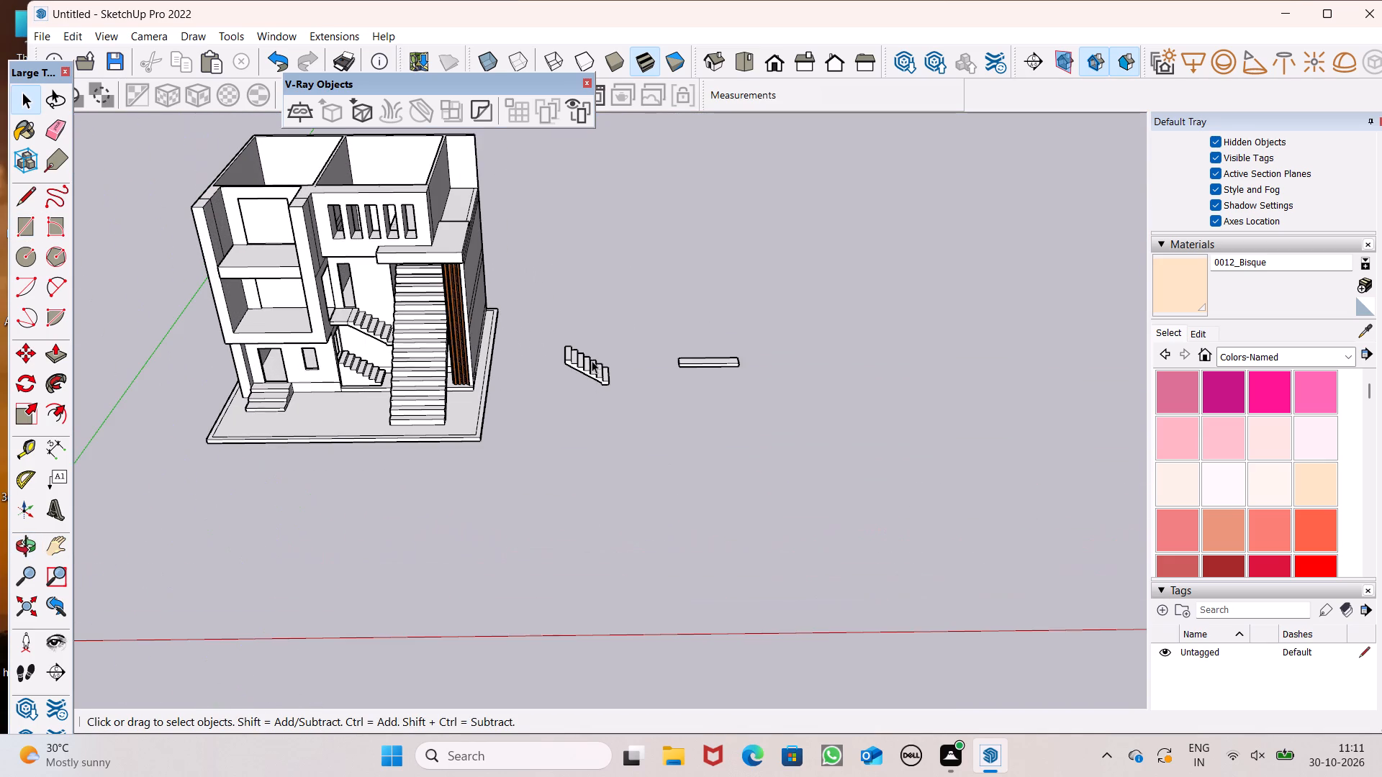
{"action": "left_click", "coordinate": [592, 360]}
{"action": "scroll", "coordinate": [625, 370], "scroll_direction": "up", "scroll_amount": 8}
{"action": "key", "text": "m"}
{"action": "key", "text": "Return"}
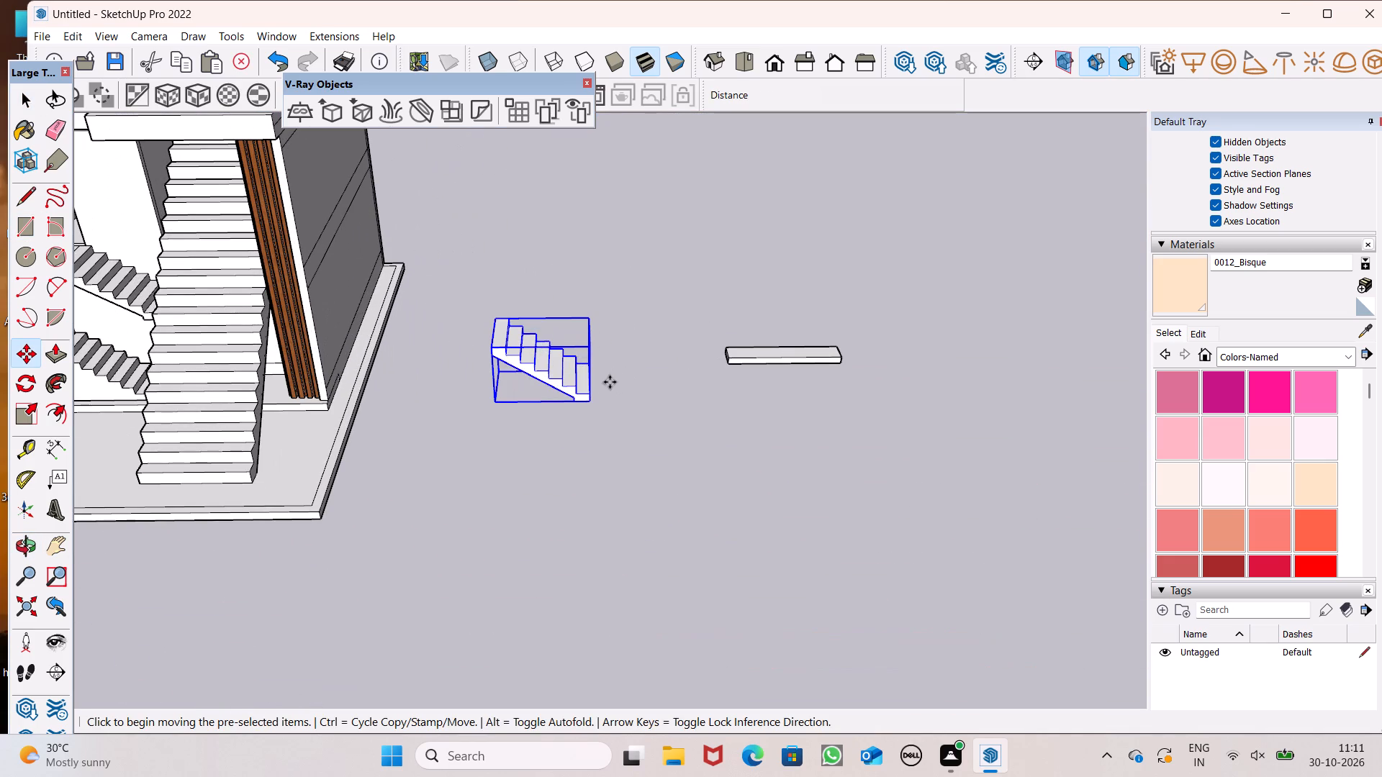
{"action": "left_click_drag", "start_coordinate": [582, 399], "coordinate": [792, 277]}
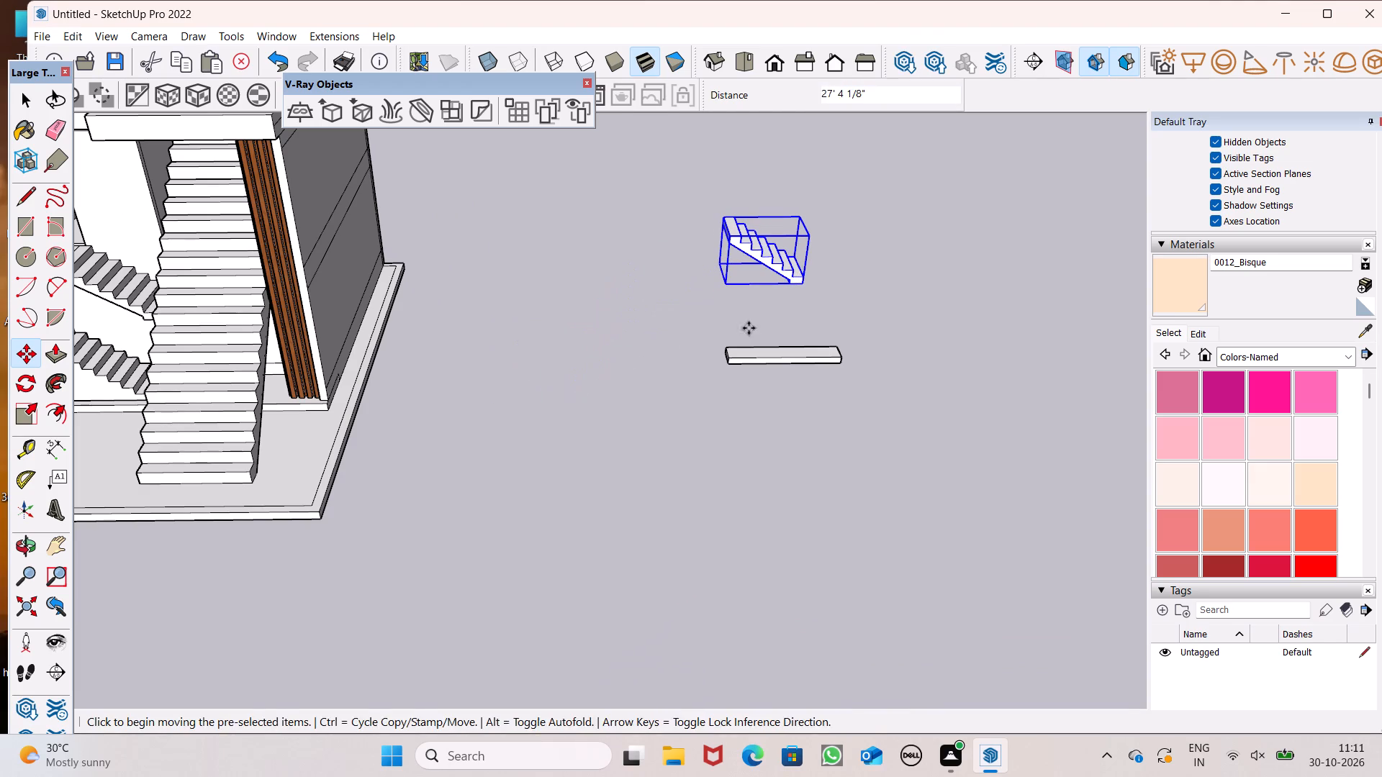
{"action": "key", "text": "space"}
{"action": "left_click", "coordinate": [586, 406]}
Draw an upright square face of about 5' 11 5/8" per side in the free space beside the house.
{"action": "scroll", "coordinate": [586, 406], "scroll_direction": "down", "scroll_amount": 4}
{"action": "middle_click_drag", "start_coordinate": [655, 409], "coordinate": [680, 193]}
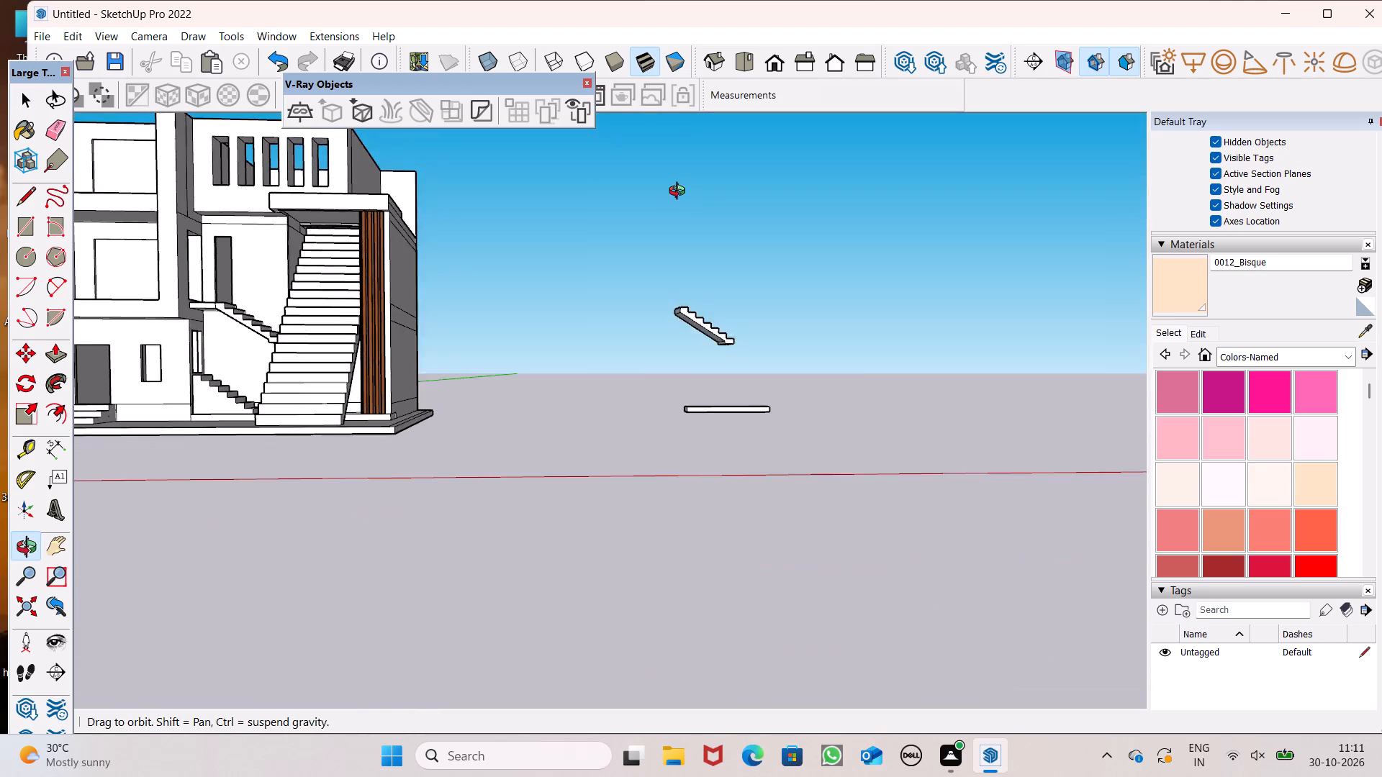
{"action": "middle_click_drag", "start_coordinate": [680, 193], "coordinate": [676, 227]}
{"action": "left_click", "coordinate": [22, 223]}
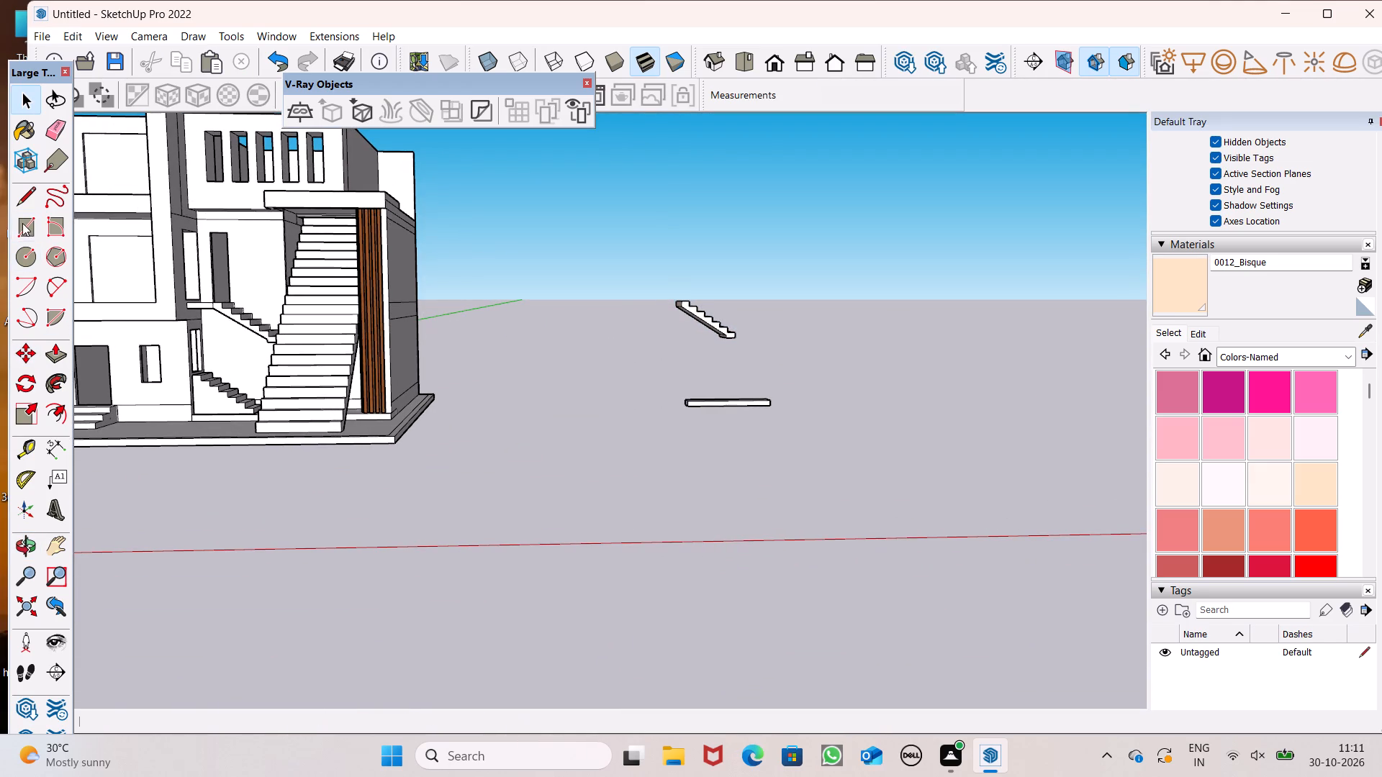
{"action": "right_click_drag", "start_coordinate": [18, 213], "coordinate": [0, 196]}
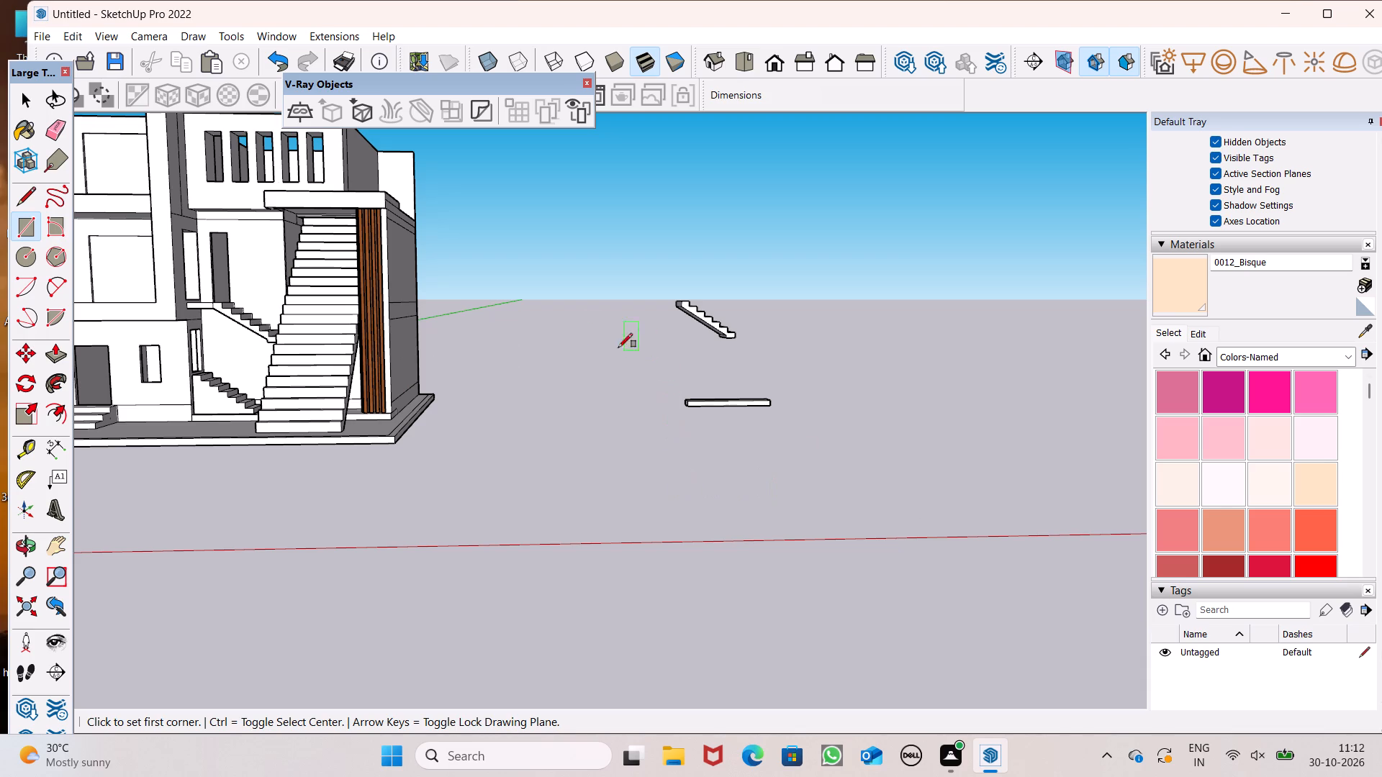
{"action": "scroll", "coordinate": [582, 339], "scroll_direction": "down", "scroll_amount": 2}
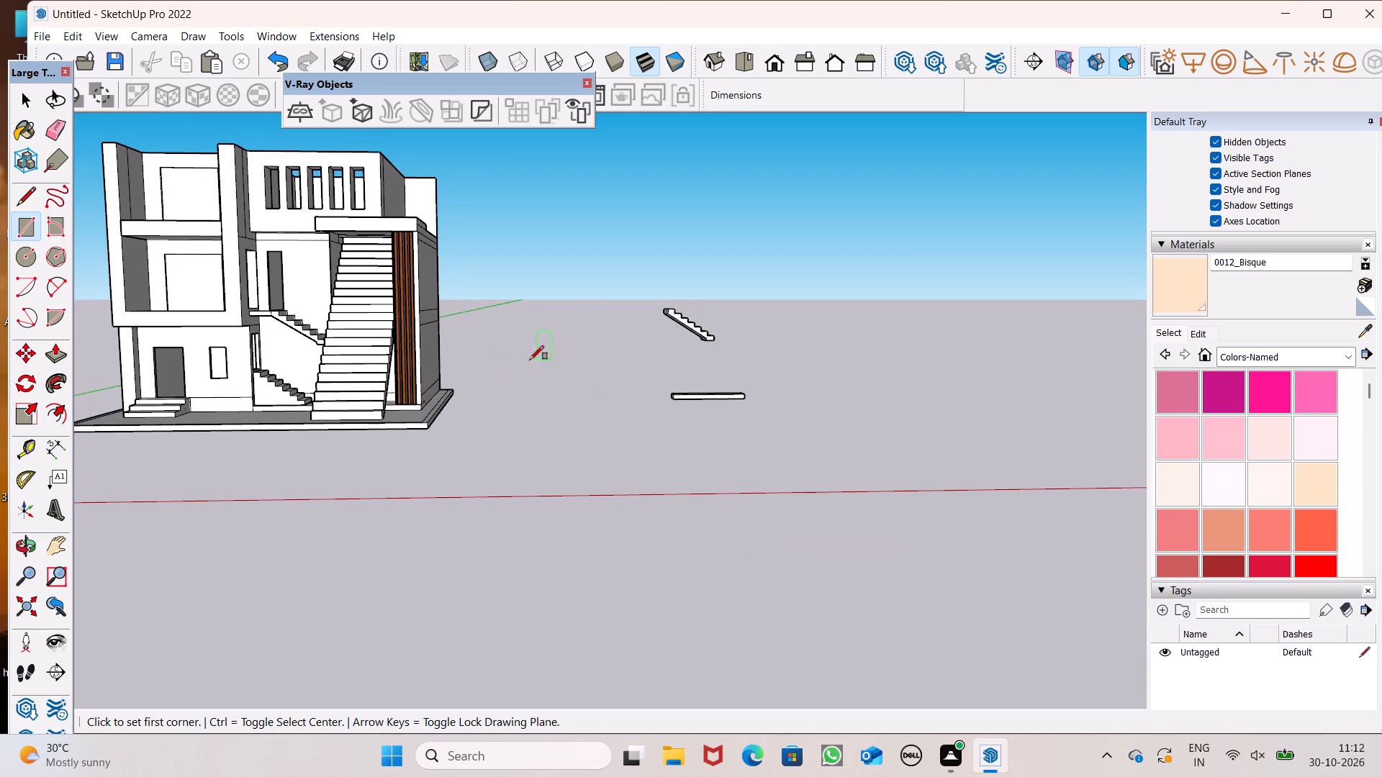
{"action": "left_click_drag", "start_coordinate": [503, 298], "coordinate": [505, 304]}
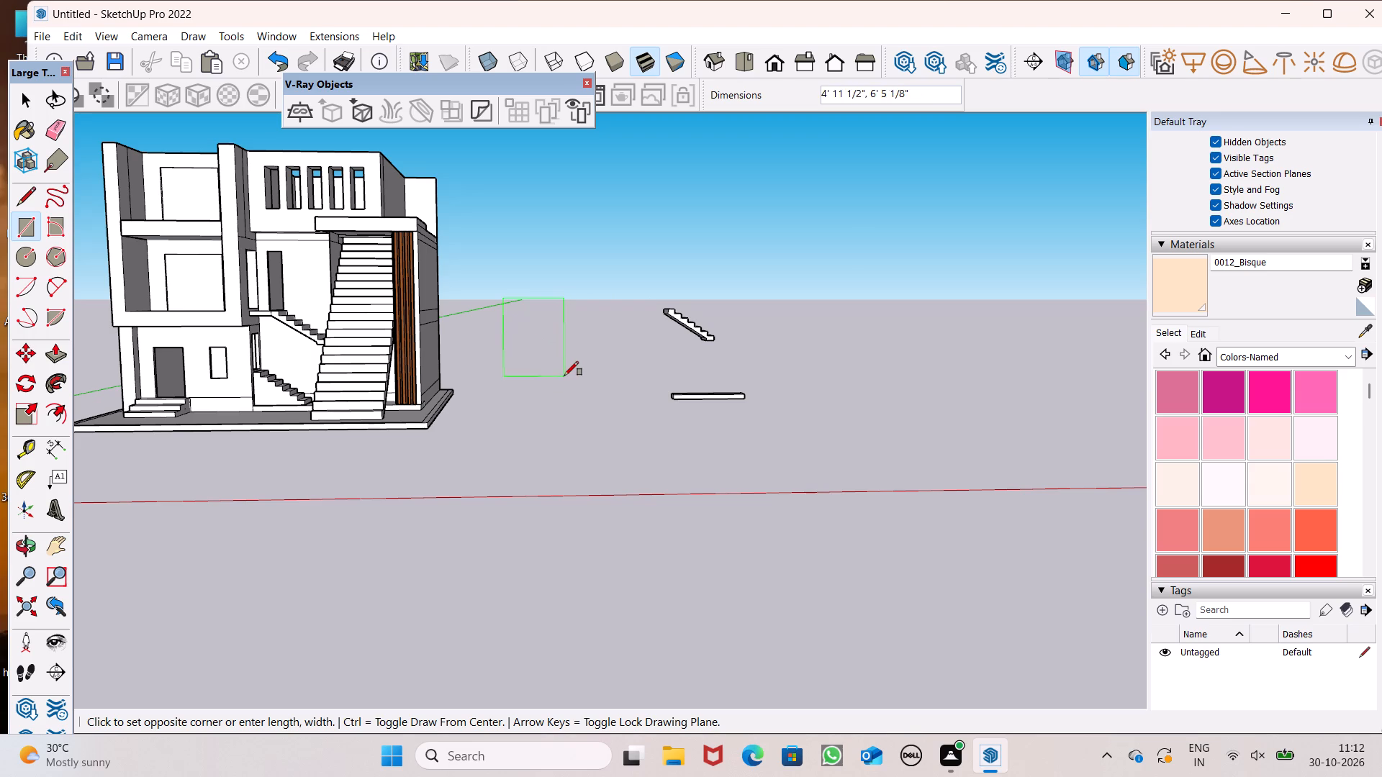
{"action": "middle_click_drag", "start_coordinate": [567, 373], "coordinate": [560, 369]}
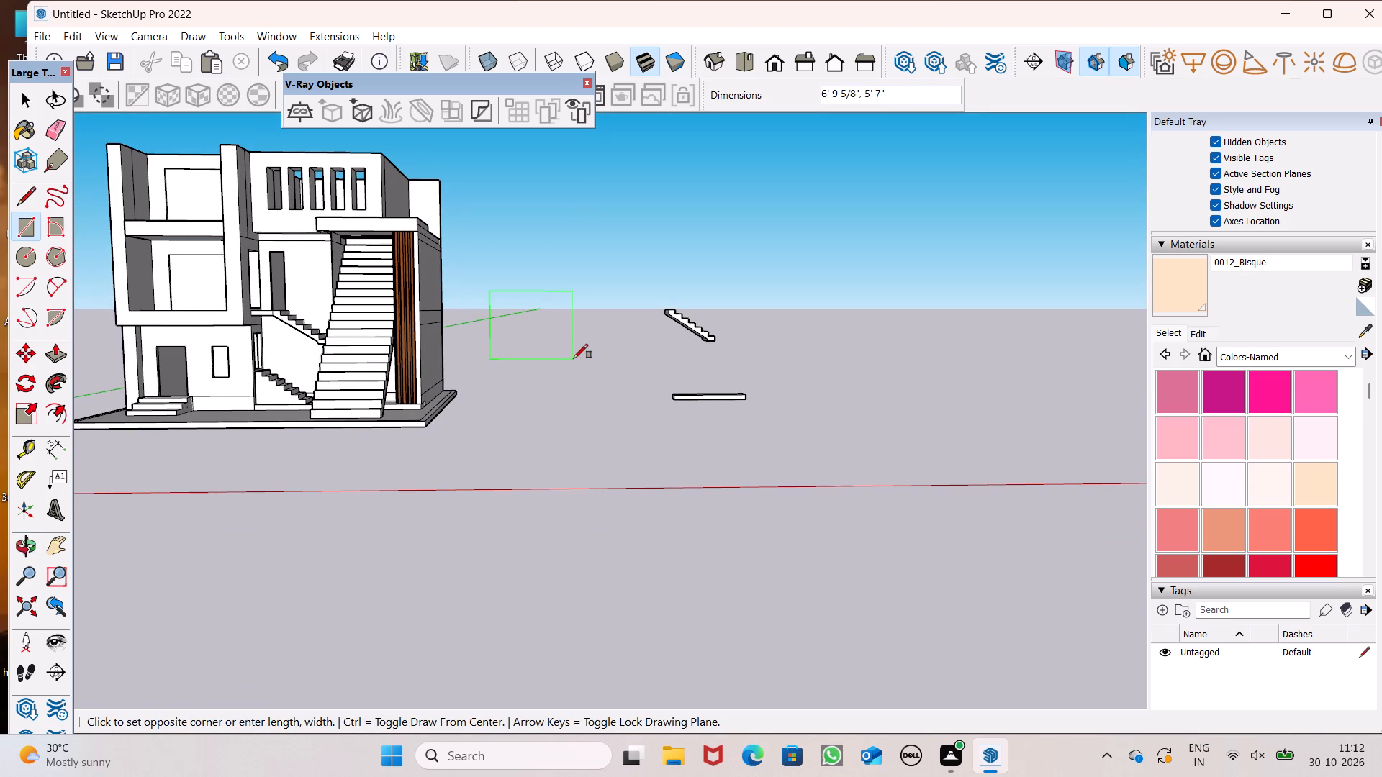
{"action": "scroll", "coordinate": [572, 358], "scroll_direction": "up", "scroll_amount": 7}
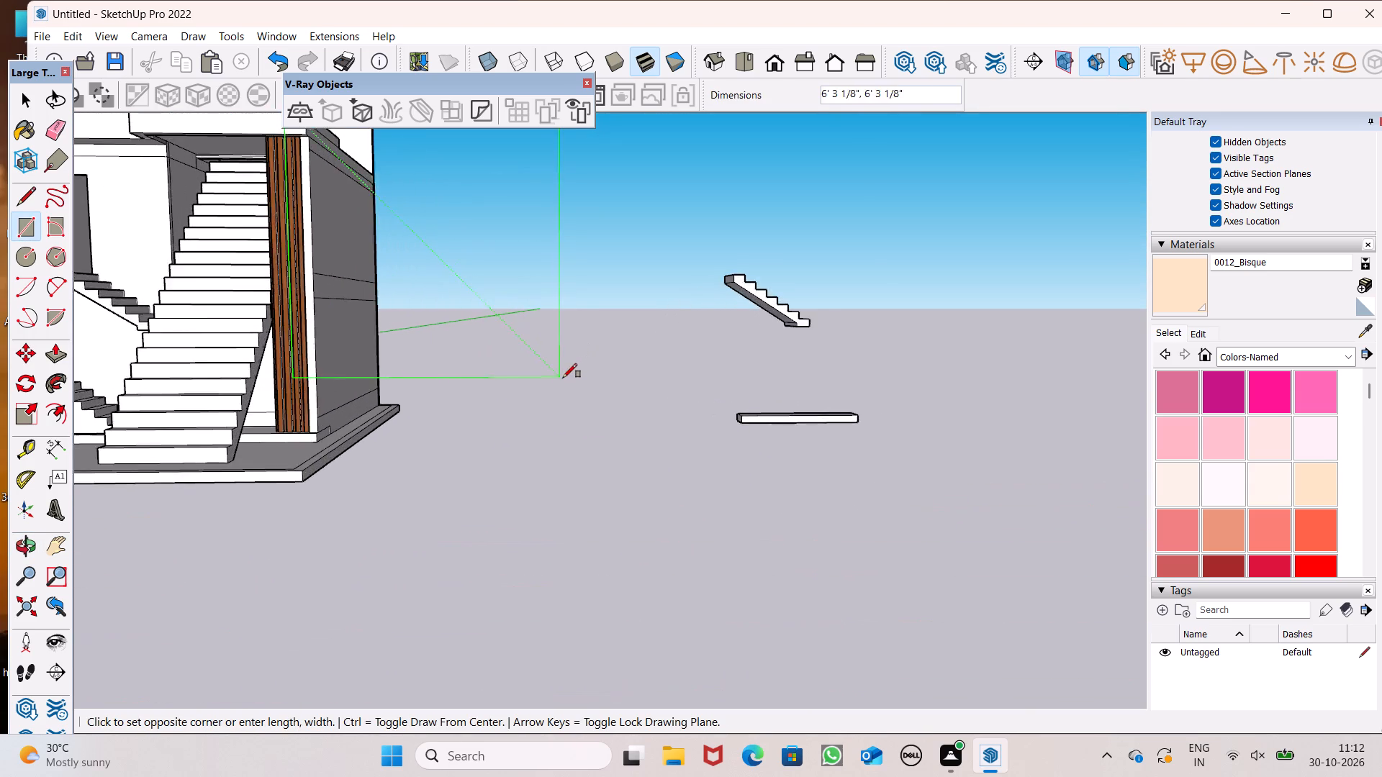
{"action": "scroll", "coordinate": [551, 402], "scroll_direction": "down", "scroll_amount": 5}
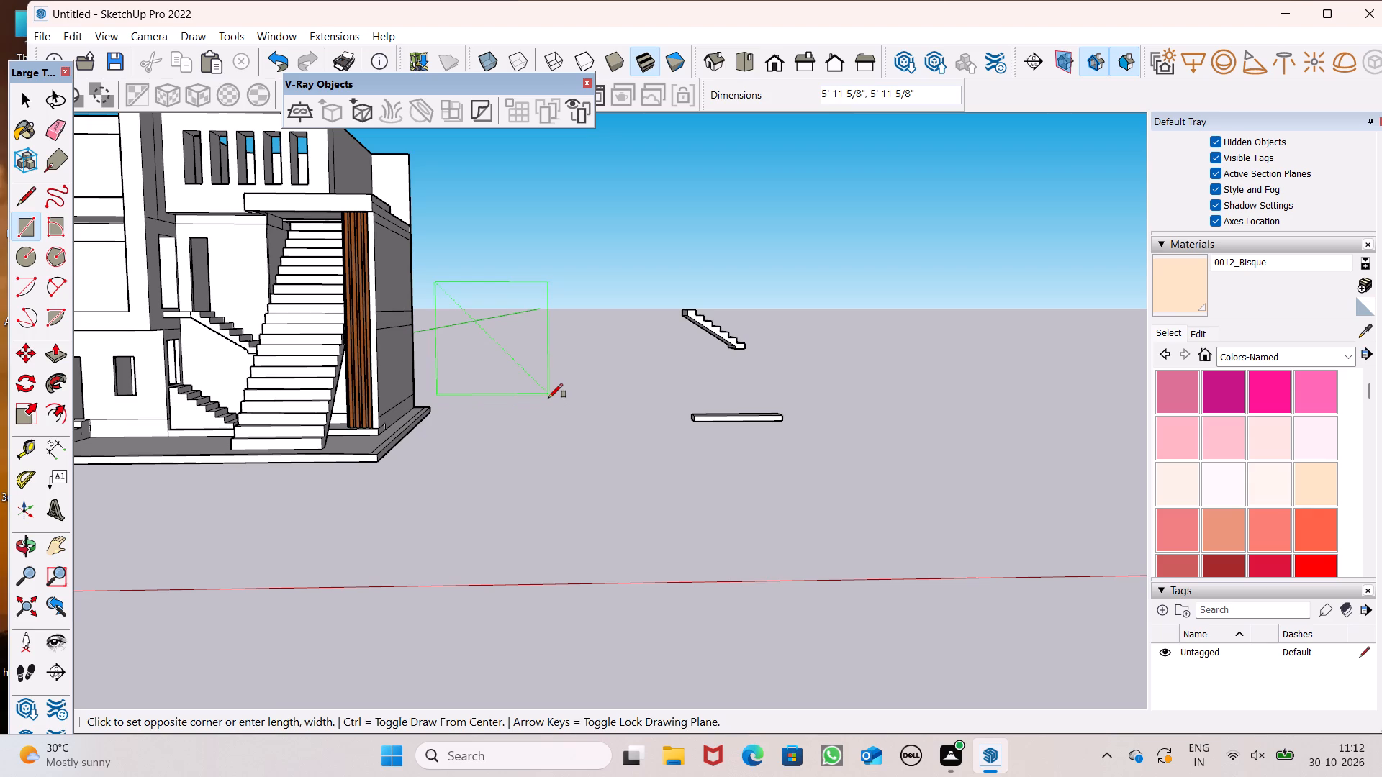
{"action": "left_click", "coordinate": [548, 397]}
Draw a narrow upright rectangle of about 1' 10" by 4' 9 1/2" between the square face and the detached stair flight.
{"action": "scroll", "coordinate": [392, 386], "scroll_direction": "down", "scroll_amount": 2}
{"action": "scroll", "coordinate": [543, 365], "scroll_direction": "up", "scroll_amount": 2}
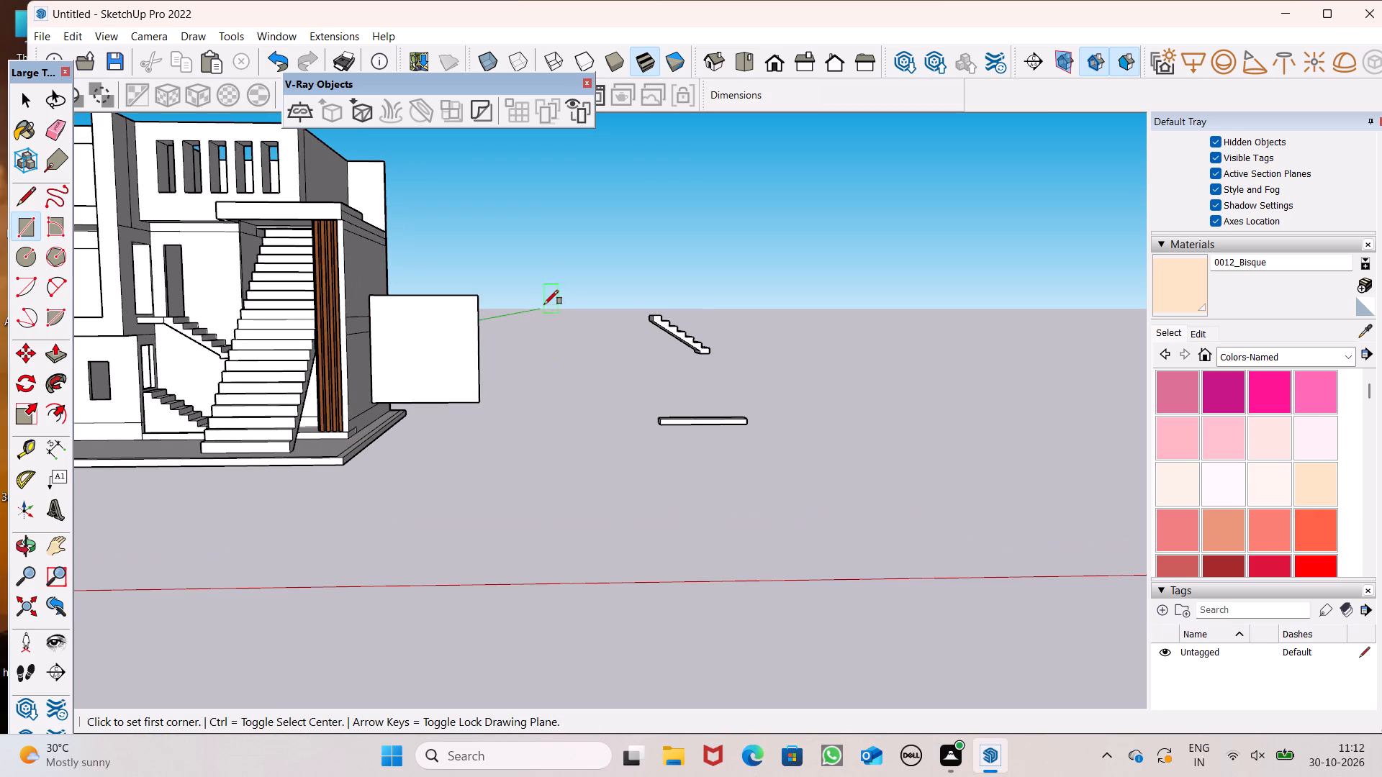
{"action": "left_click", "coordinate": [536, 307]}
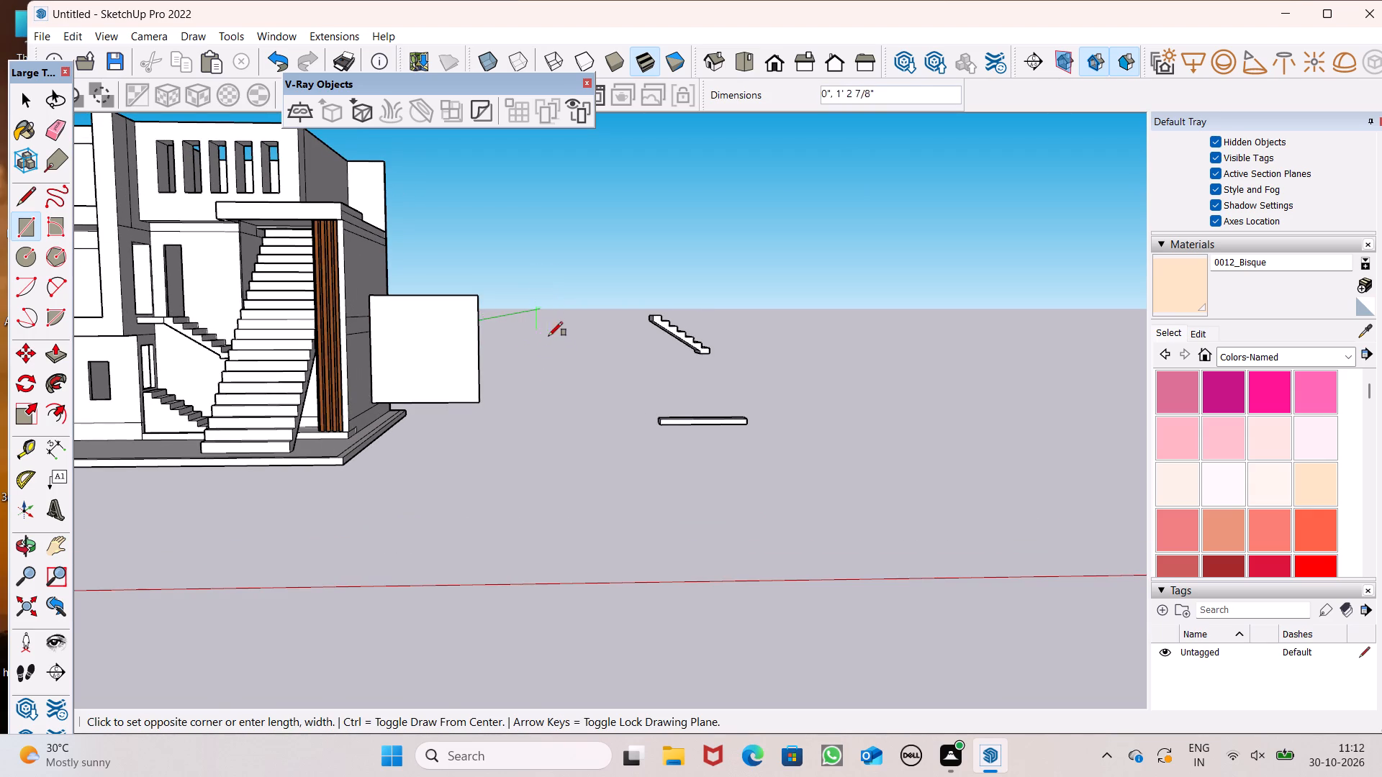
{"action": "left_click", "coordinate": [569, 393]}
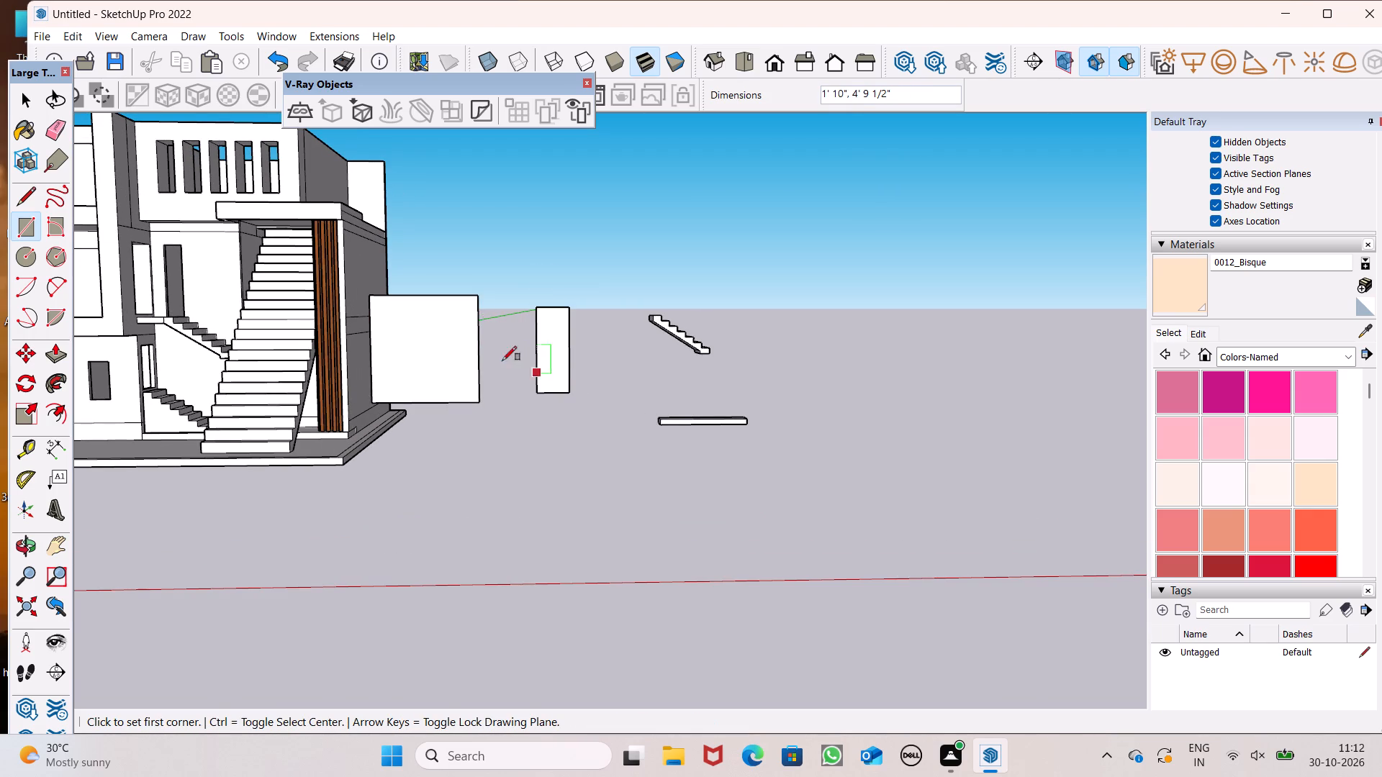
Offset the outline of the large square face inward, leaving an inner square about 5' 1 9/16" high.
{"action": "scroll", "coordinate": [530, 309], "scroll_direction": "down", "scroll_amount": 1}
{"action": "scroll", "coordinate": [429, 288], "scroll_direction": "up", "scroll_amount": 4}
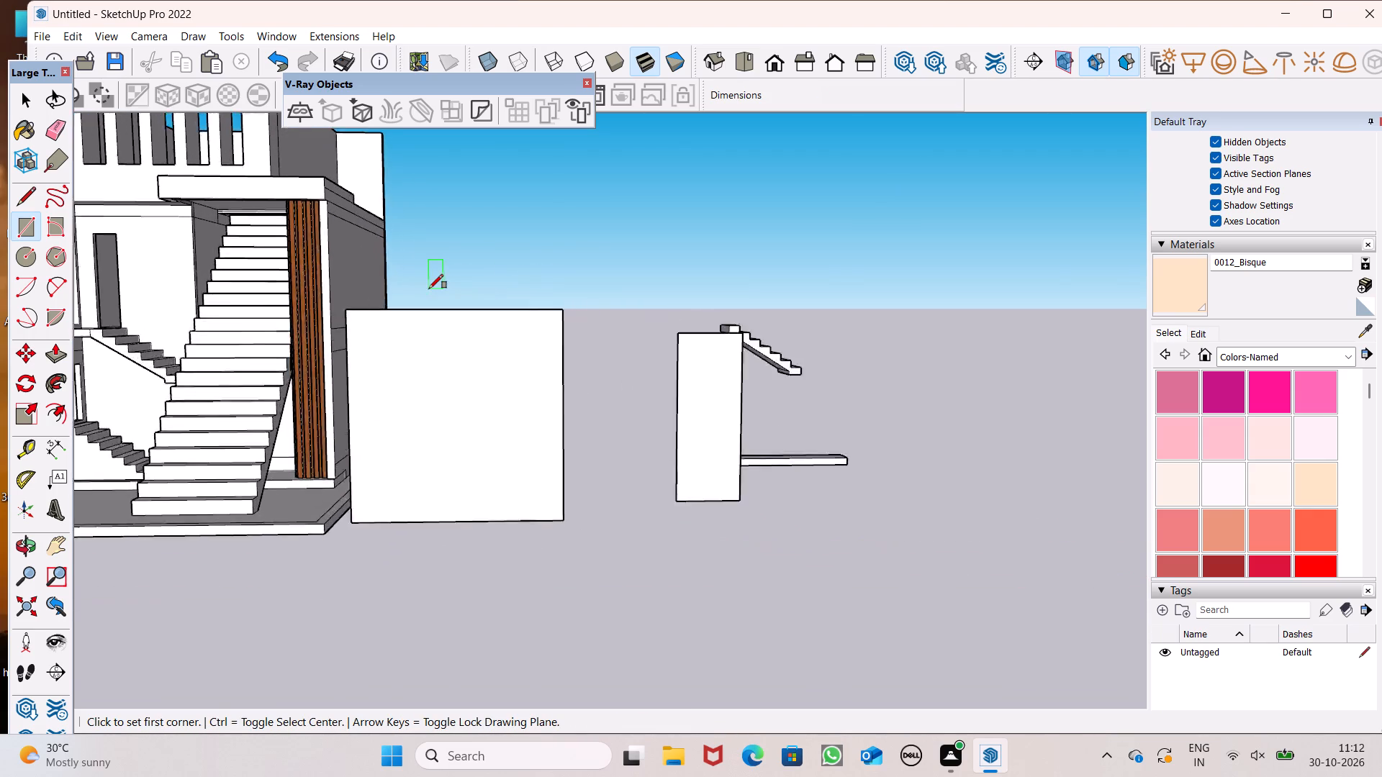
{"action": "scroll", "coordinate": [429, 288], "scroll_direction": "up", "scroll_amount": 2}
{"action": "scroll", "coordinate": [429, 288], "scroll_direction": "down", "scroll_amount": 4}
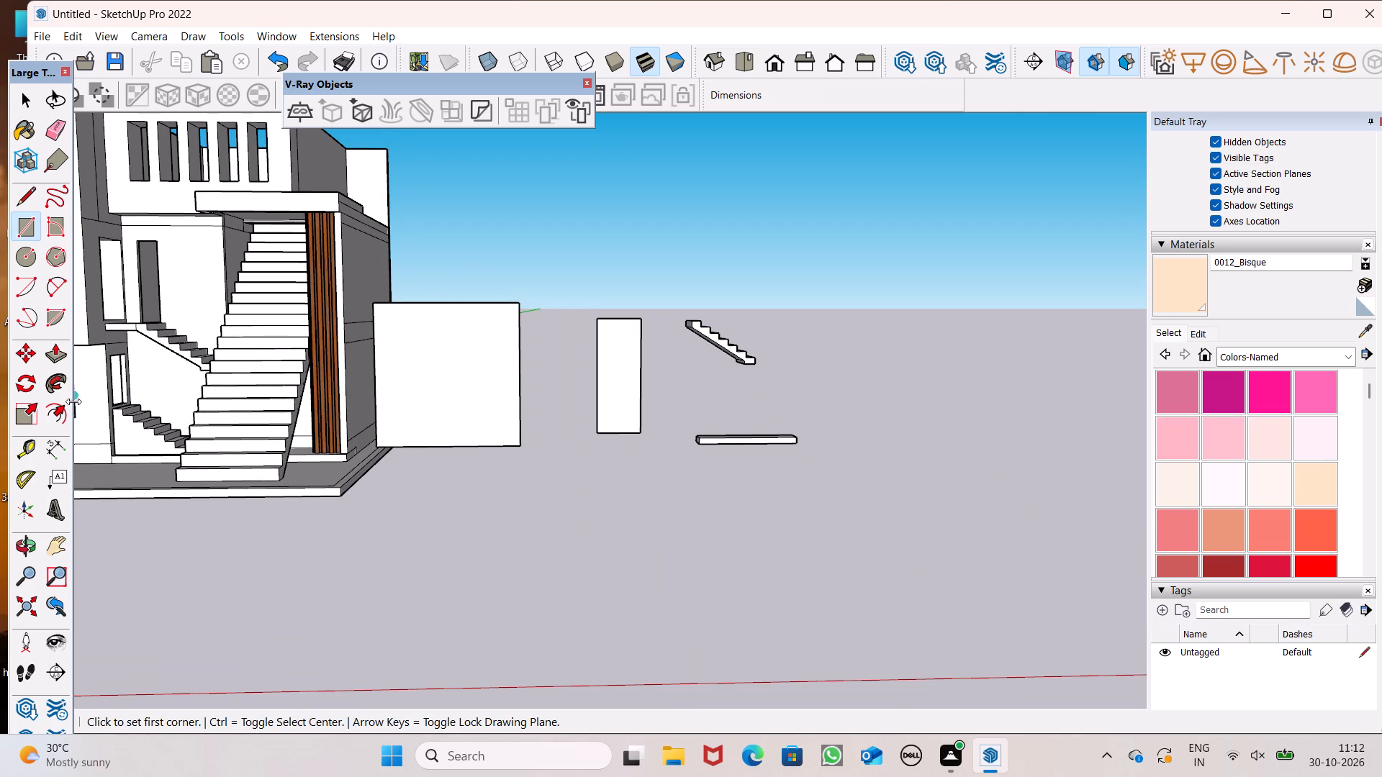
{"action": "left_click", "coordinate": [54, 419]}
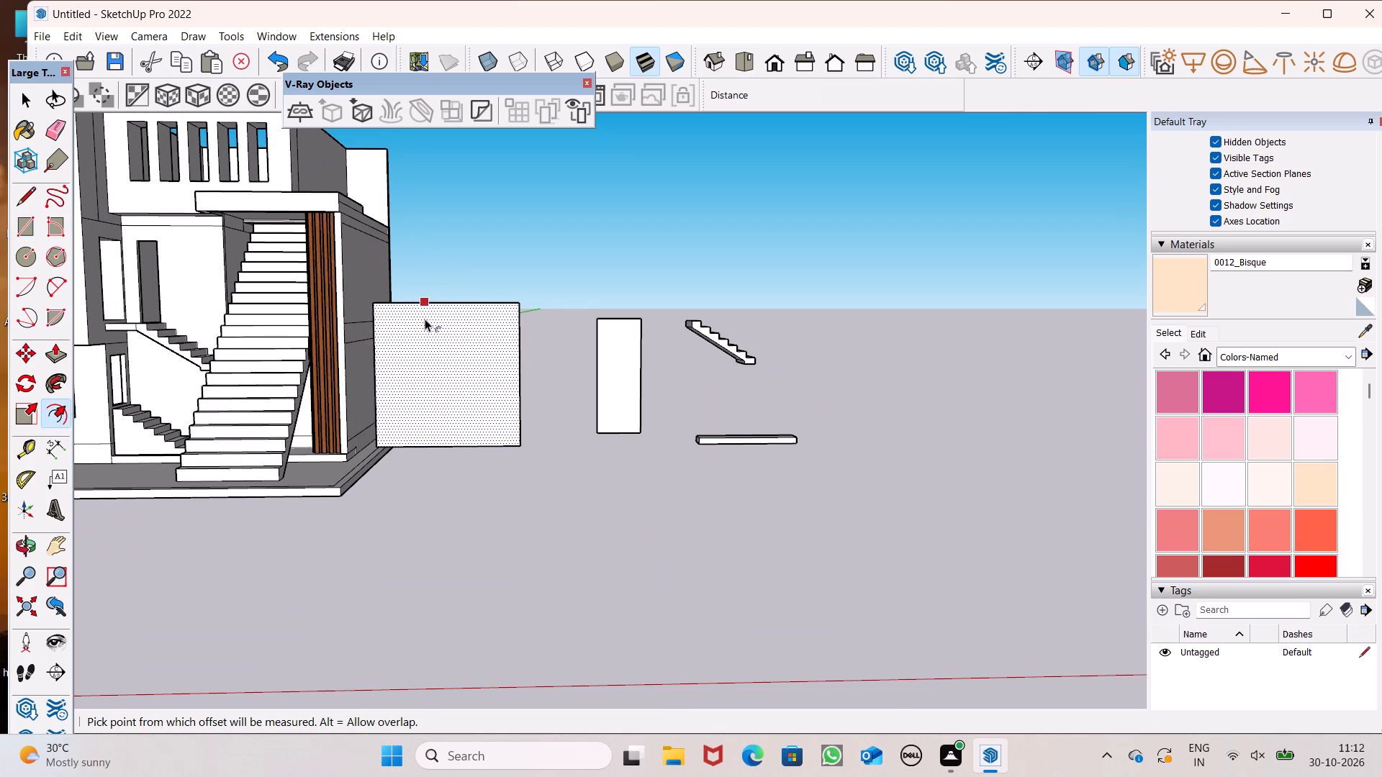
{"action": "left_click_drag", "start_coordinate": [425, 319], "coordinate": [415, 310]}
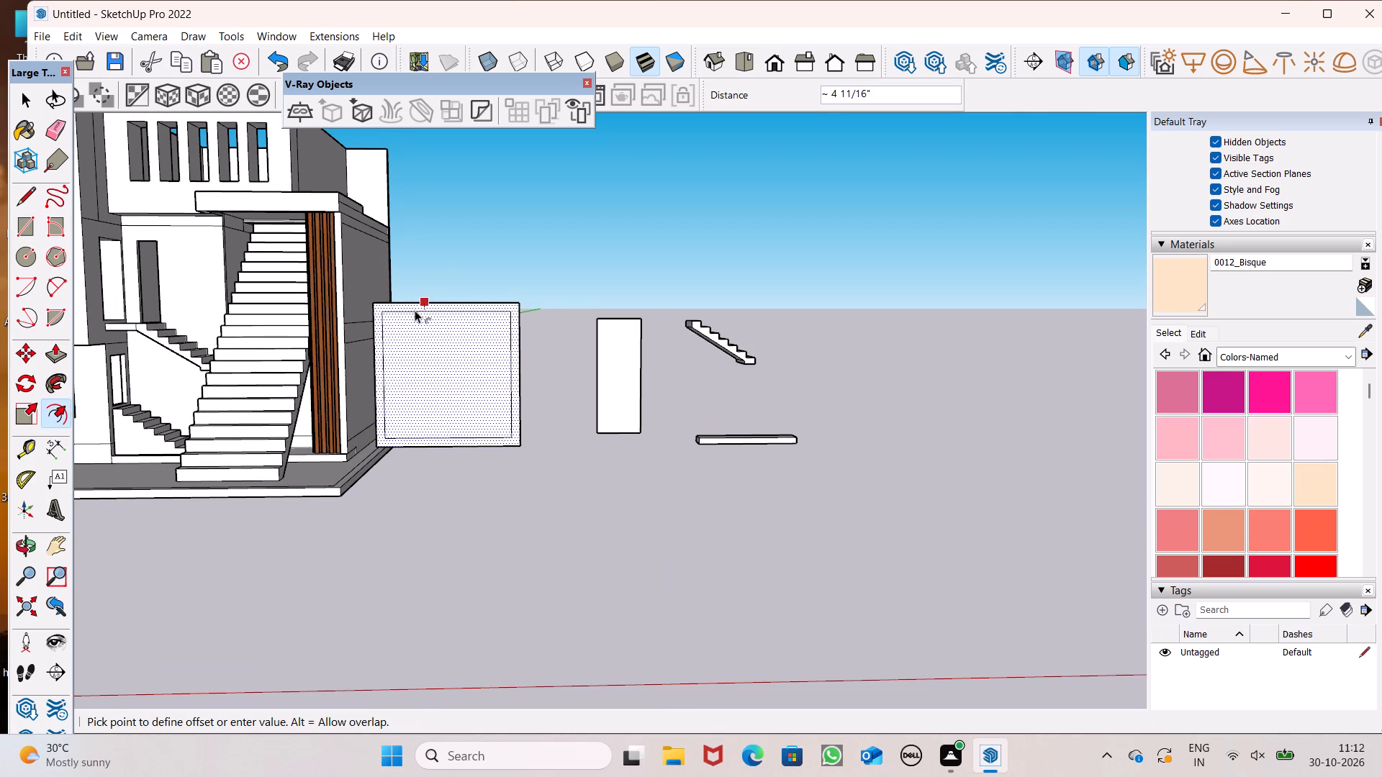
{"action": "left_click_drag", "start_coordinate": [415, 310], "coordinate": [415, 320]}
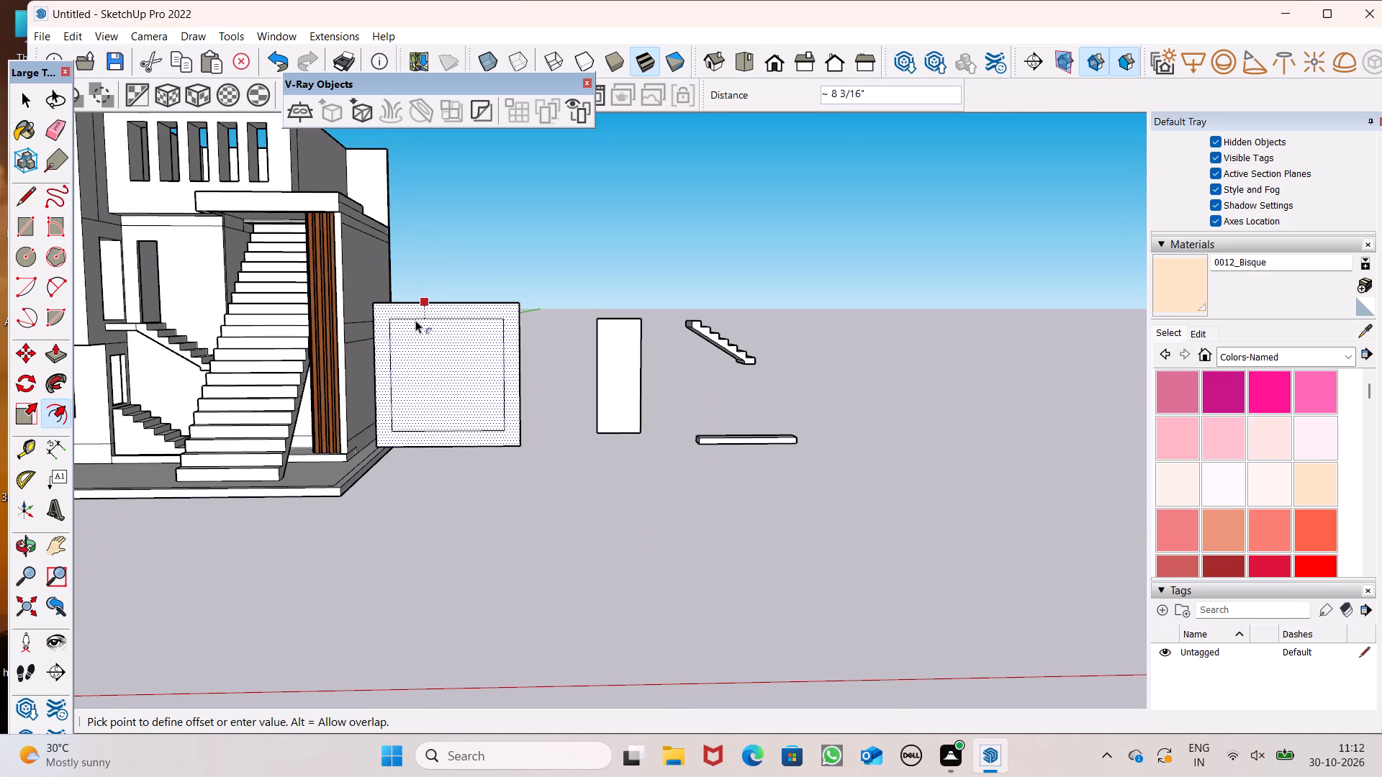
{"action": "left_click_drag", "start_coordinate": [415, 320], "coordinate": [414, 314]}
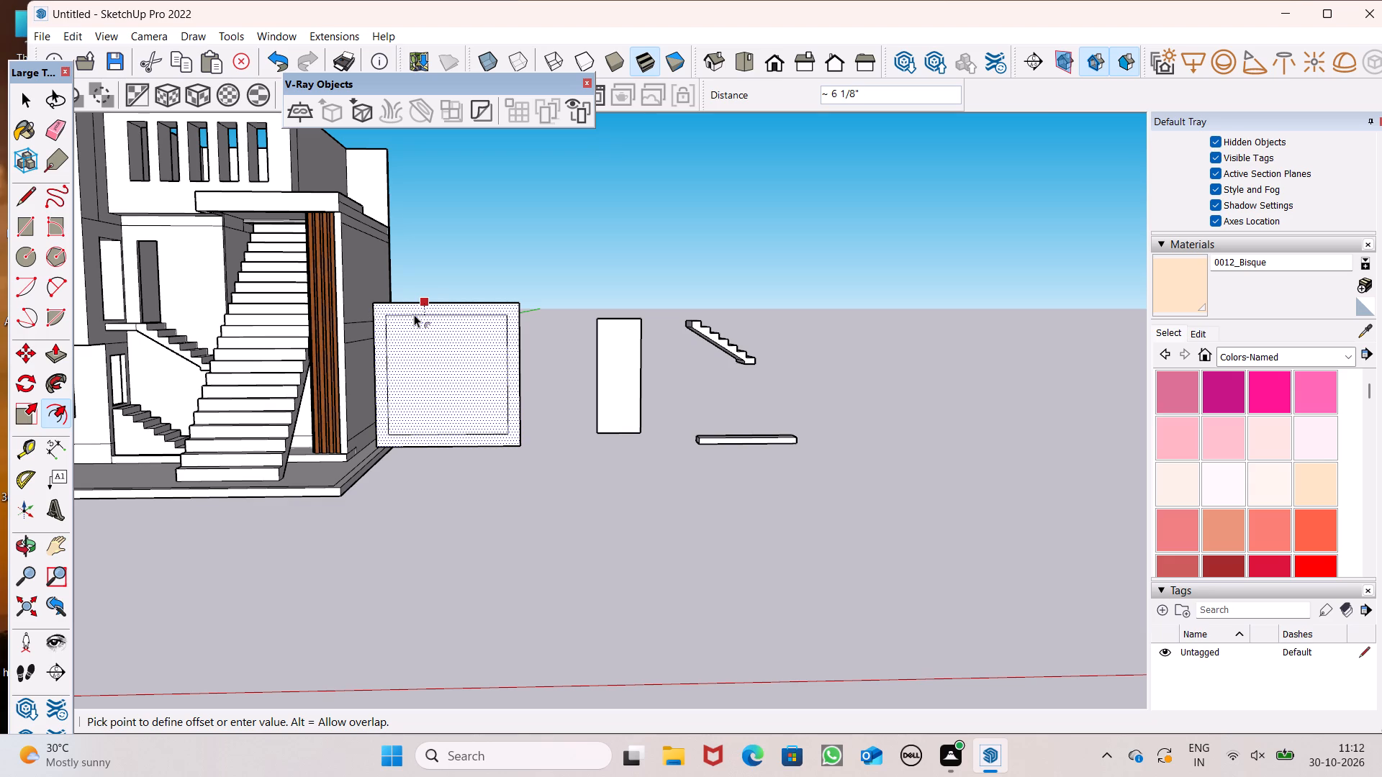
{"action": "left_click_drag", "start_coordinate": [414, 314], "coordinate": [414, 313]}
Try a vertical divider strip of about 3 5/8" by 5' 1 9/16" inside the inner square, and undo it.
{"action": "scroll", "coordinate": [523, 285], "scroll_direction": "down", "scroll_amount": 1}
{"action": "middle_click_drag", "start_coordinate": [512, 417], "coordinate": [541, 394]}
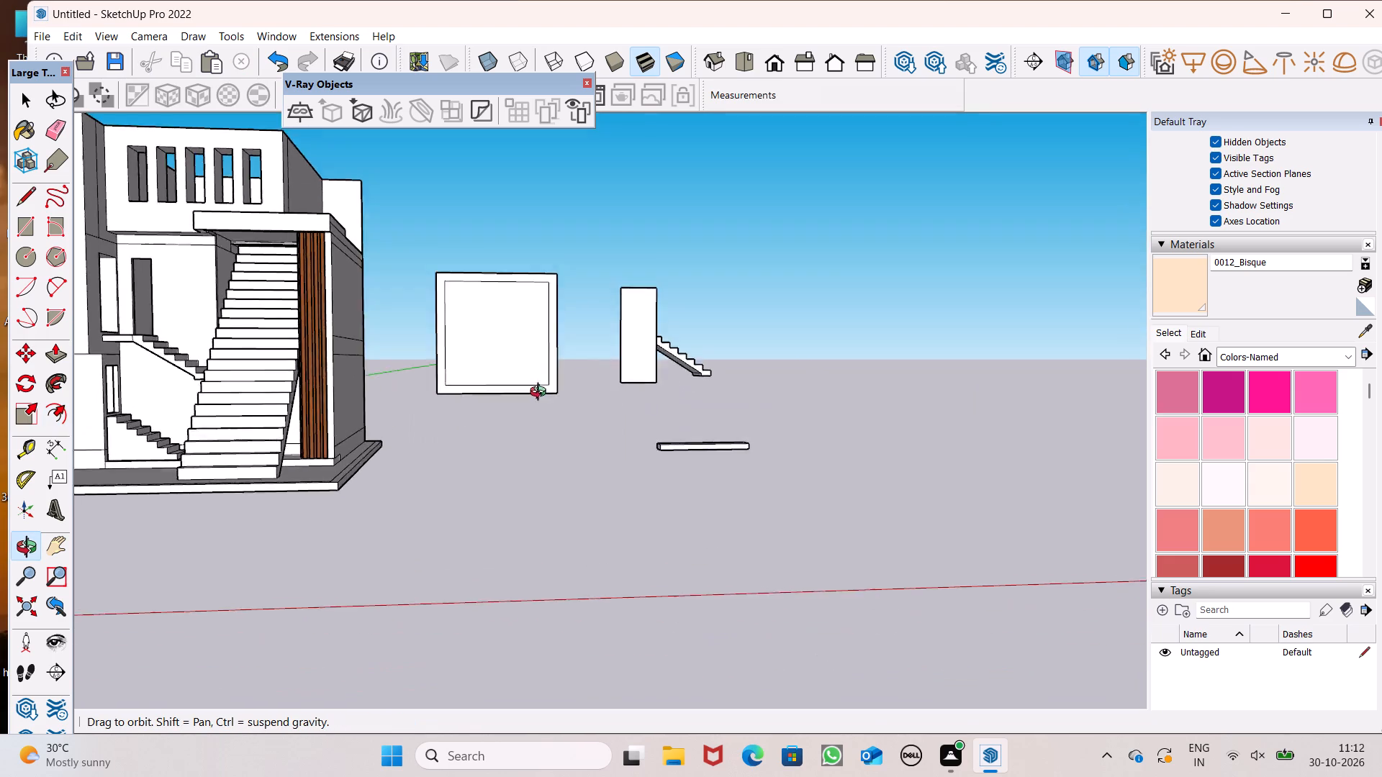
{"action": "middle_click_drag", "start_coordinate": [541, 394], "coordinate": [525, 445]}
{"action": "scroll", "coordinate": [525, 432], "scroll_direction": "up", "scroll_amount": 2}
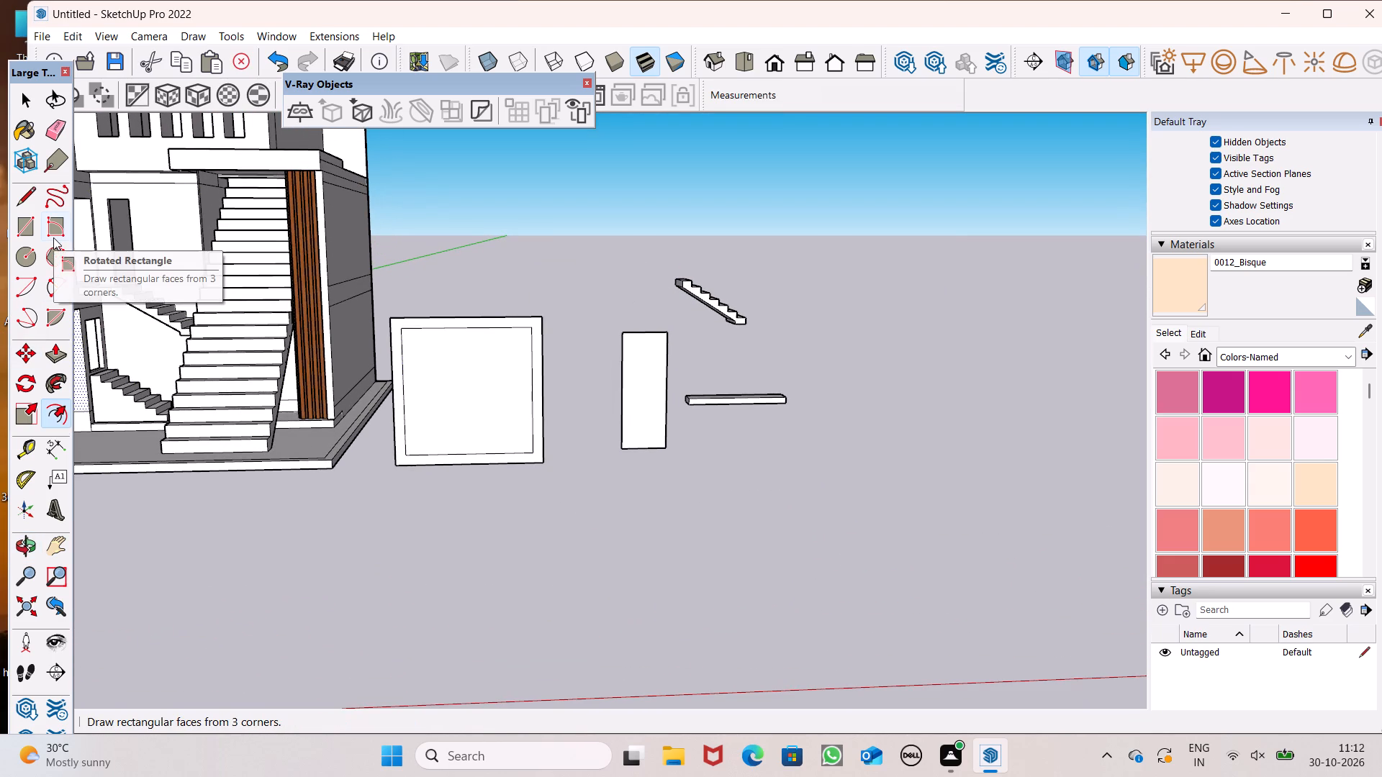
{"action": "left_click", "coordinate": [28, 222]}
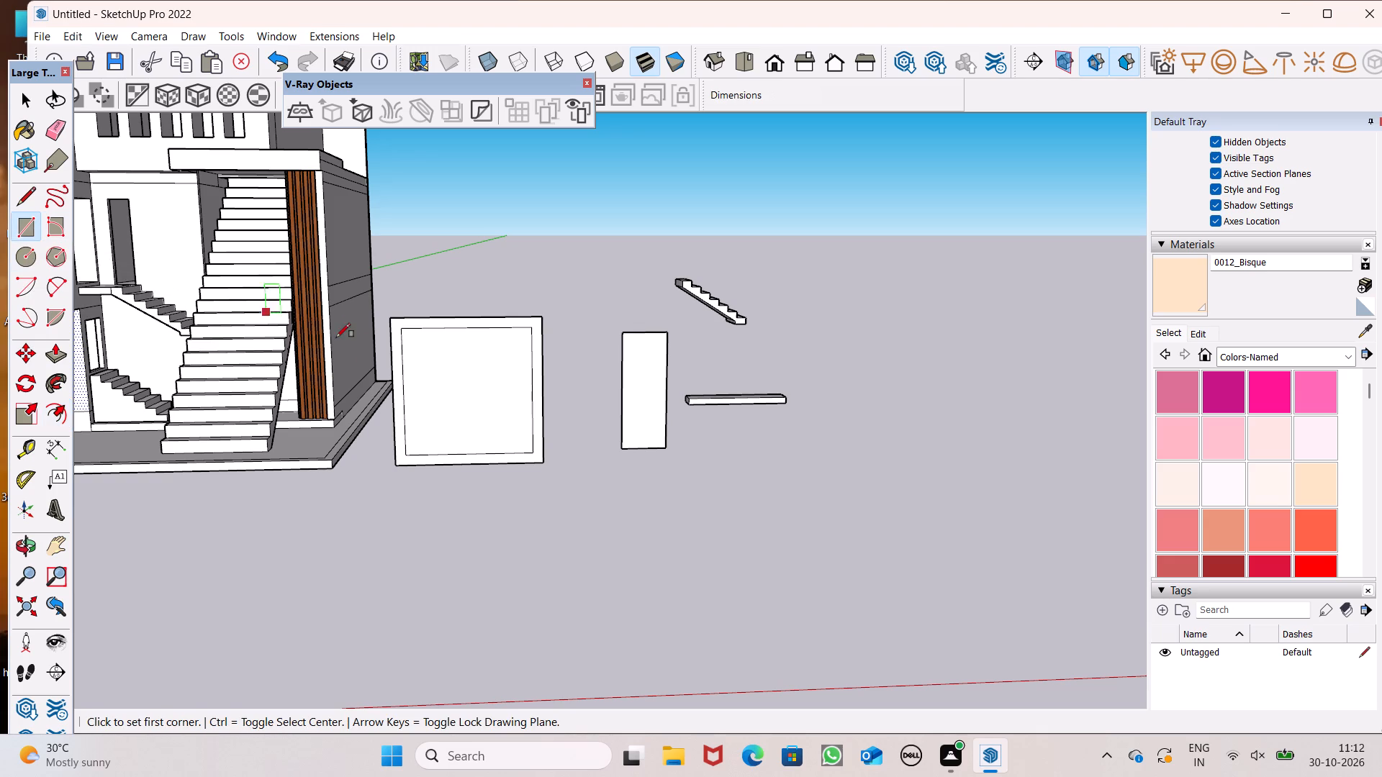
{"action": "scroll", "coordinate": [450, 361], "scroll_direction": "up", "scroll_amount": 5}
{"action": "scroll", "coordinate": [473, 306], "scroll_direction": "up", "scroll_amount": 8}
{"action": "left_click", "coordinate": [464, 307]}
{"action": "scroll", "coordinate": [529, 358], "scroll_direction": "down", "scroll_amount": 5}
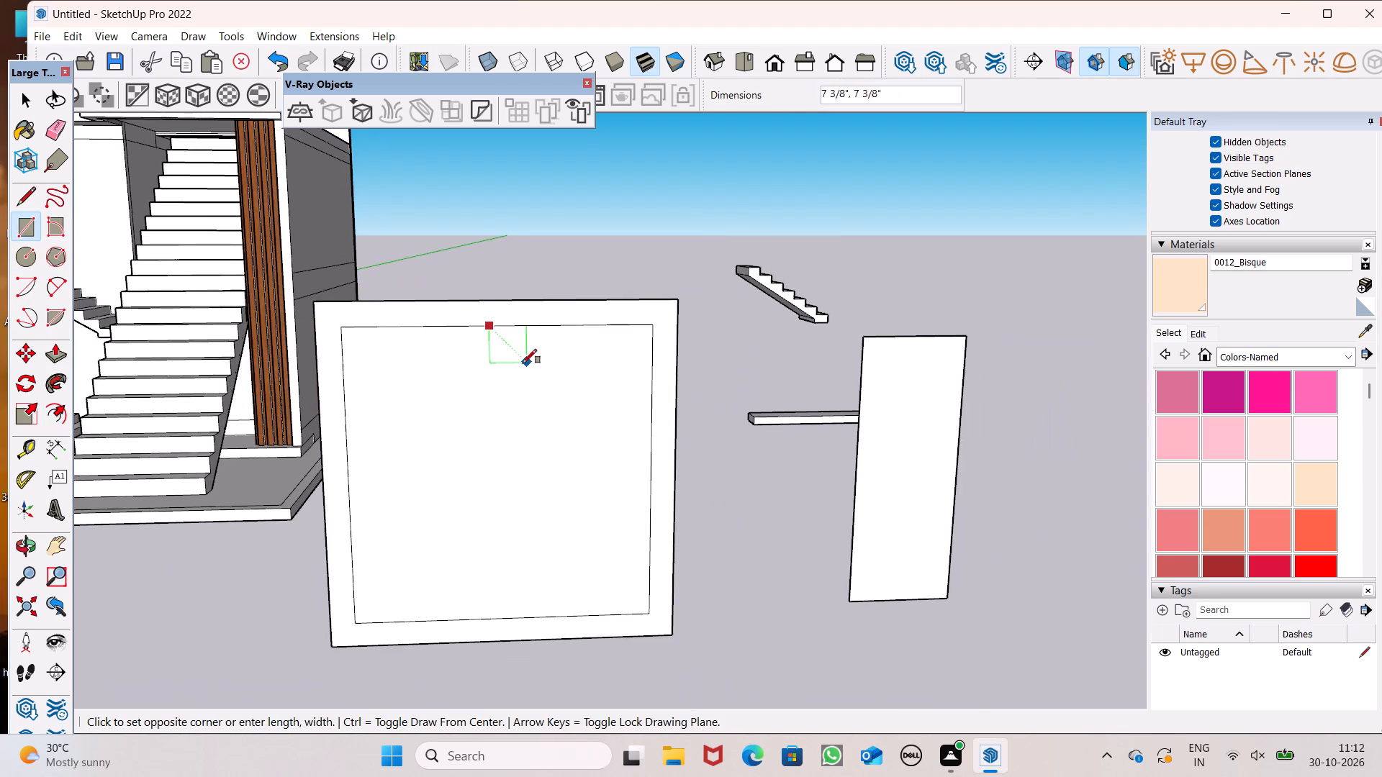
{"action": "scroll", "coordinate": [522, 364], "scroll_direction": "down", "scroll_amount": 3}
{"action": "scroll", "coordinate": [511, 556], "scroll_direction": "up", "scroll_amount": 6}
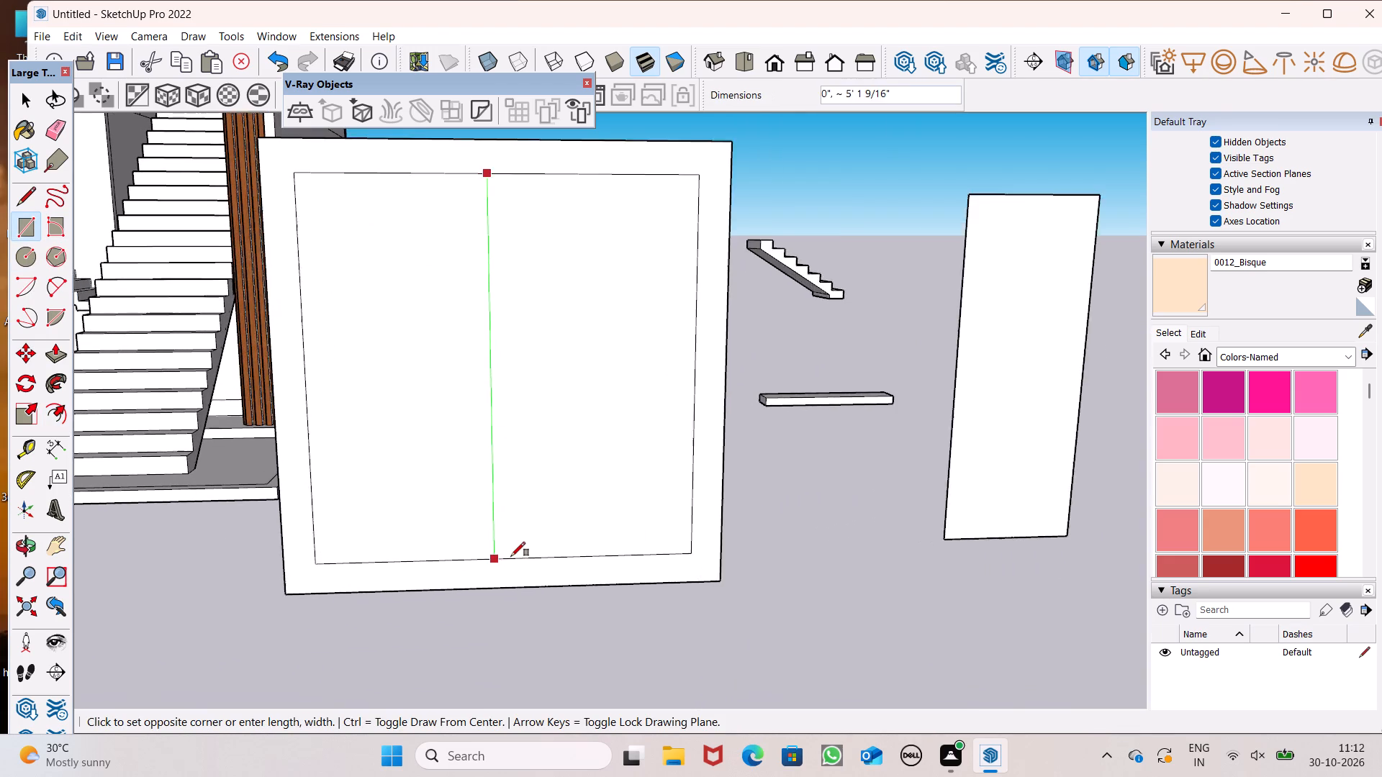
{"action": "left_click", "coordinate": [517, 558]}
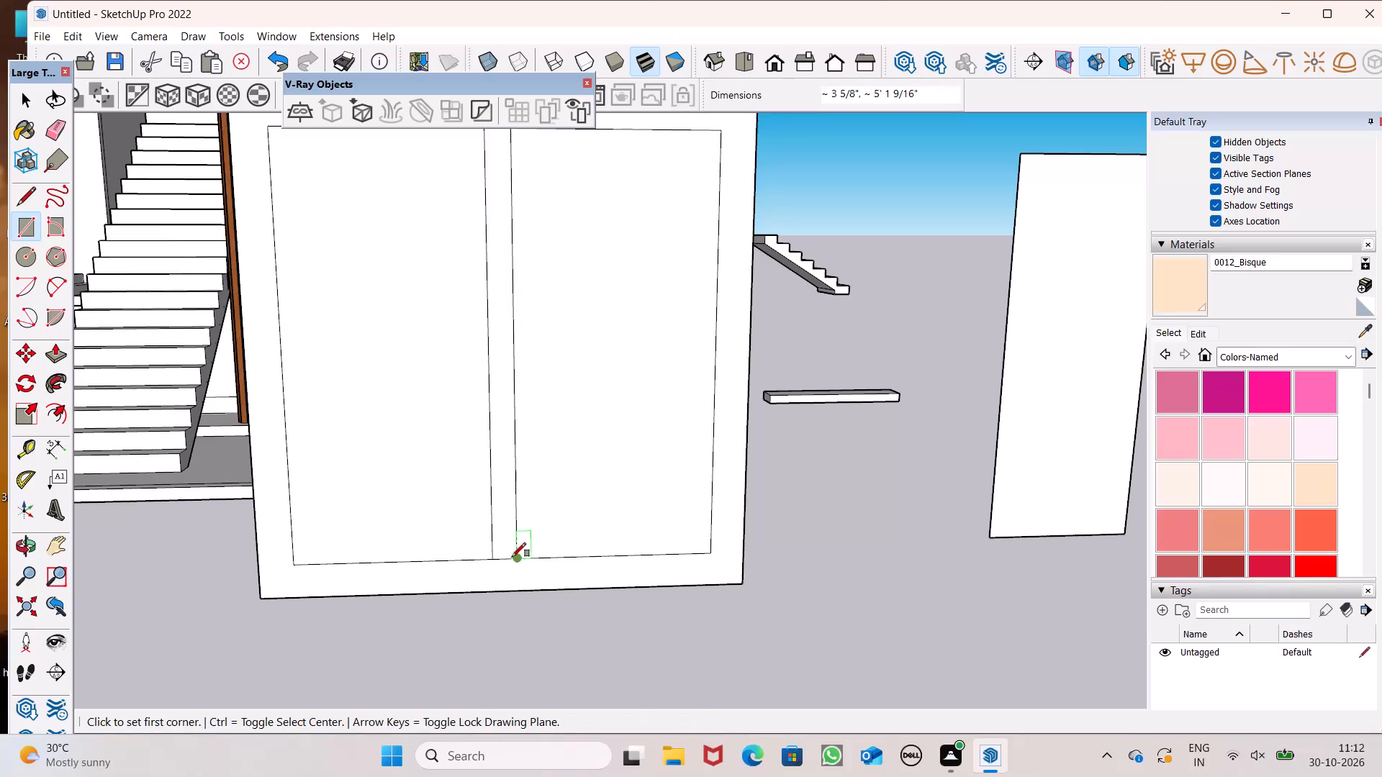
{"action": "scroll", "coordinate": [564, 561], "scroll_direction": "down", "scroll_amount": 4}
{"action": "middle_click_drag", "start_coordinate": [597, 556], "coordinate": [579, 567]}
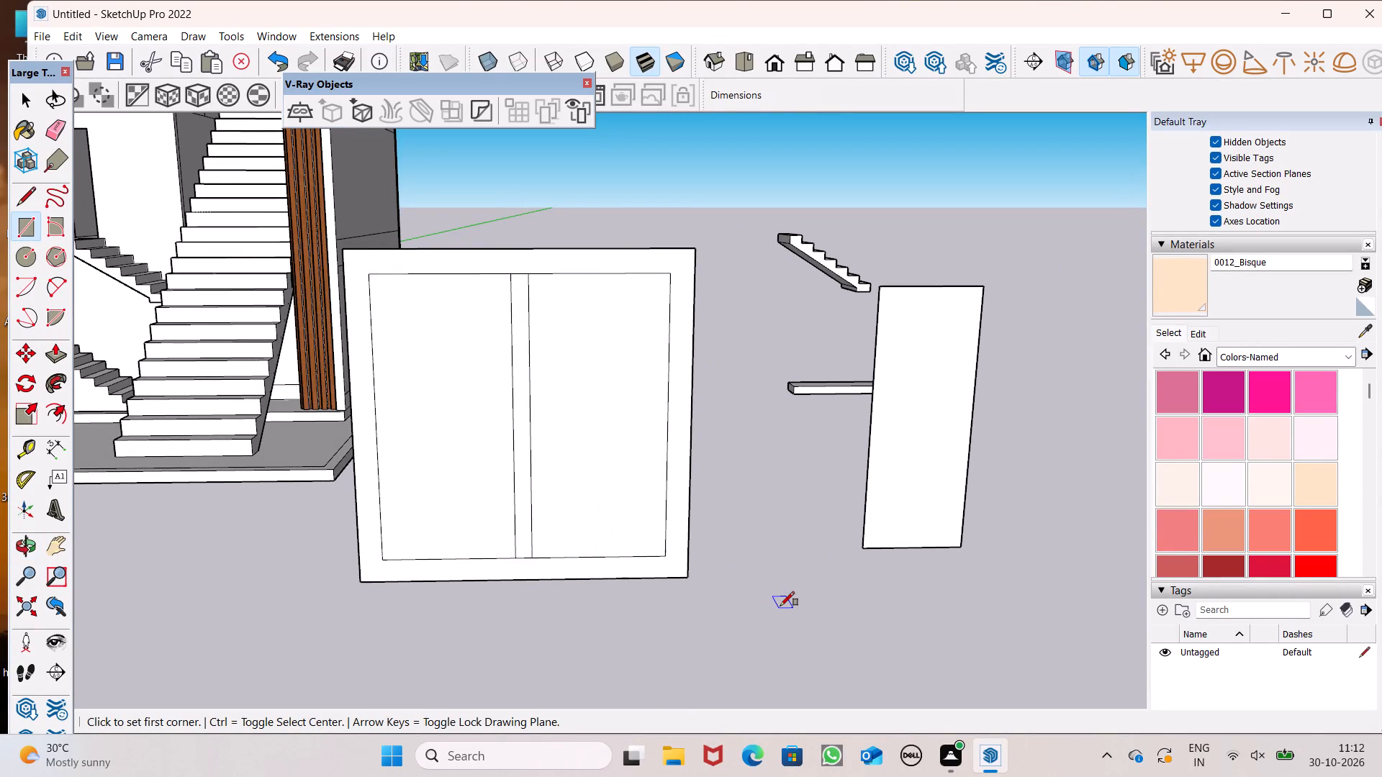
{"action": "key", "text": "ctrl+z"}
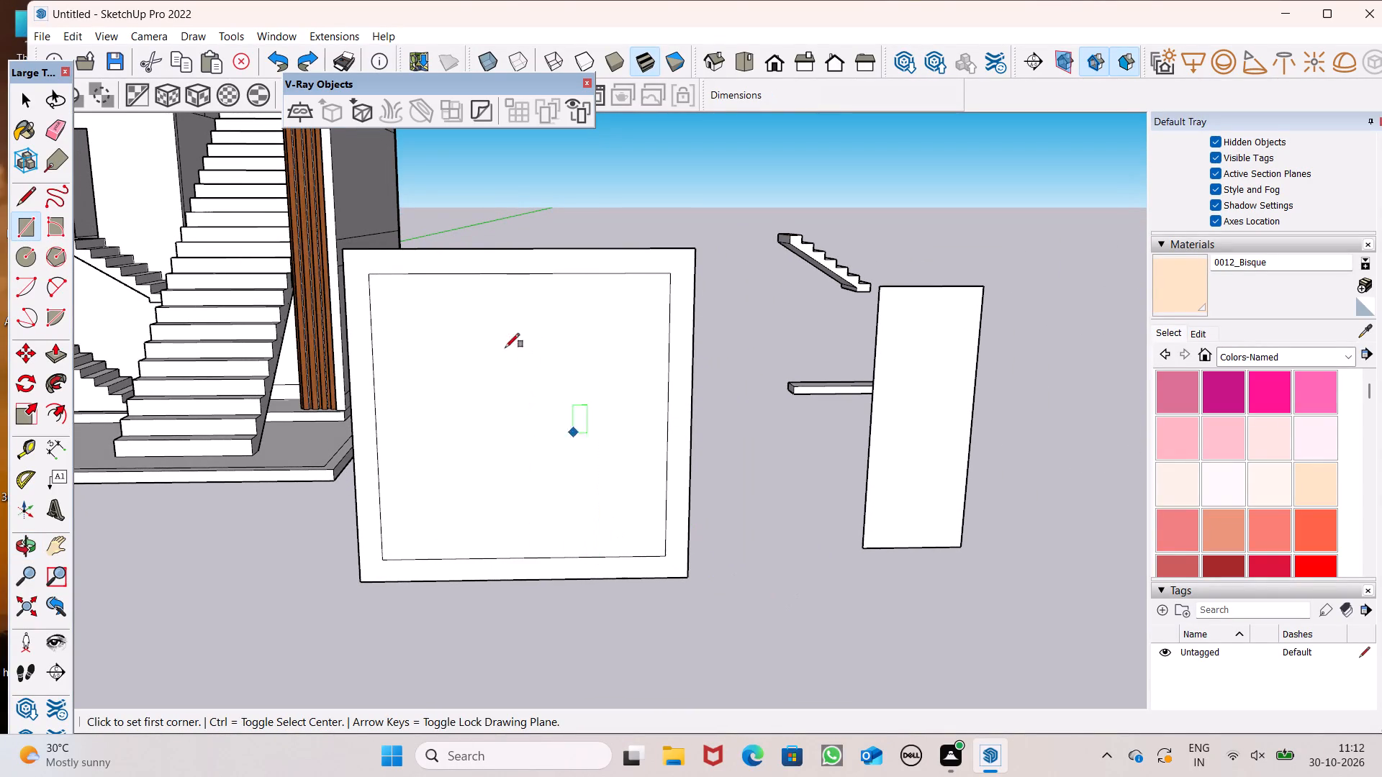
Draw a vertical divider strip of about 3 1/16" by 5' 1 9/16" near the middle of the inner square.
{"action": "scroll", "coordinate": [502, 277], "scroll_direction": "up", "scroll_amount": 8}
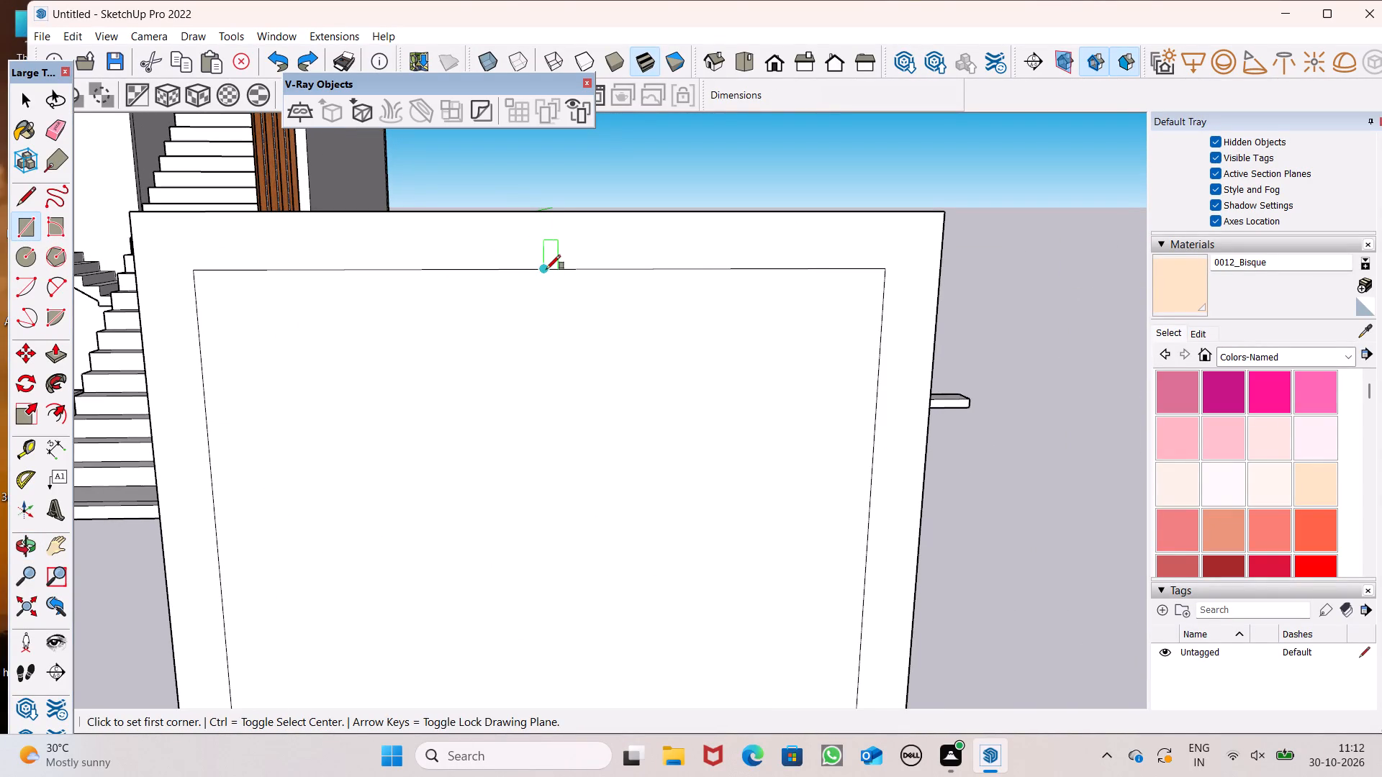
{"action": "left_click", "coordinate": [510, 265]}
{"action": "scroll", "coordinate": [557, 300], "scroll_direction": "down", "scroll_amount": 6}
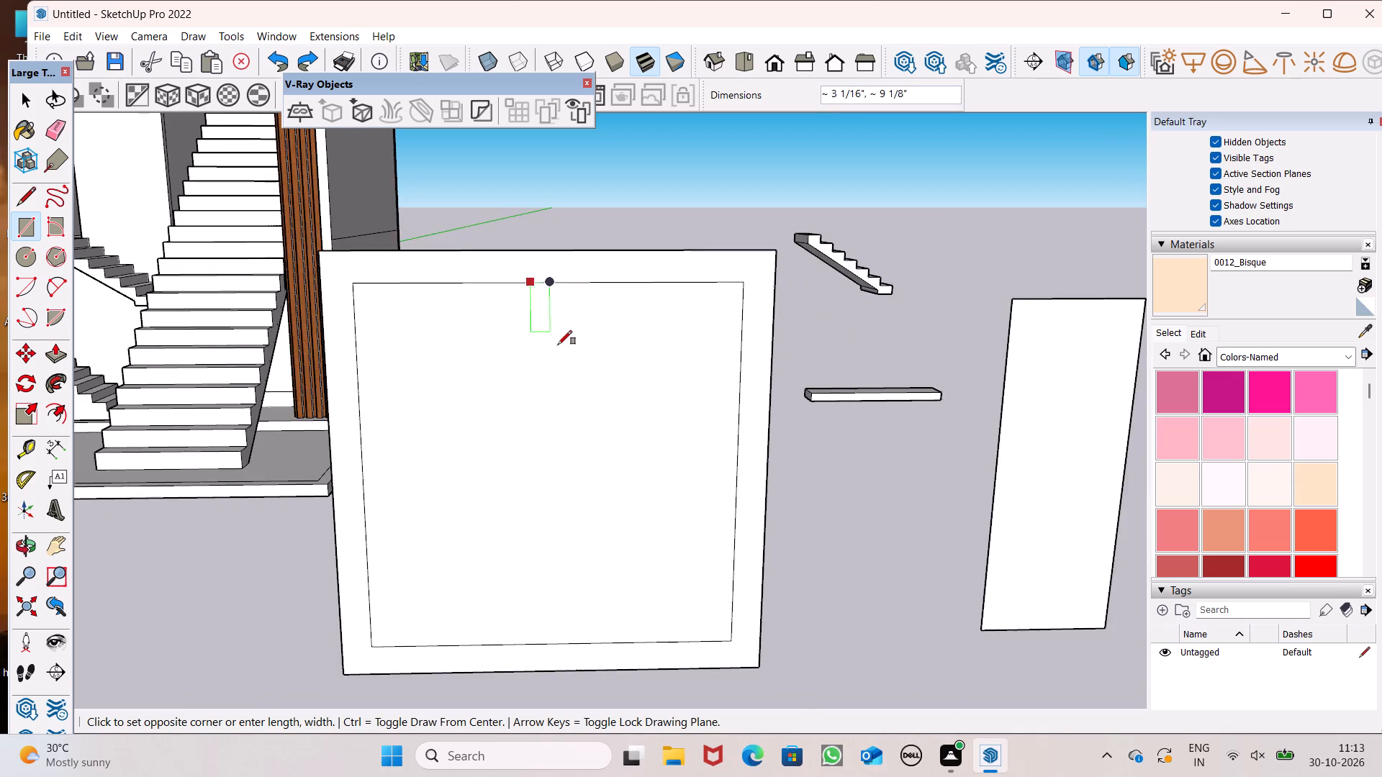
{"action": "scroll", "coordinate": [558, 353], "scroll_direction": "down", "scroll_amount": 5}
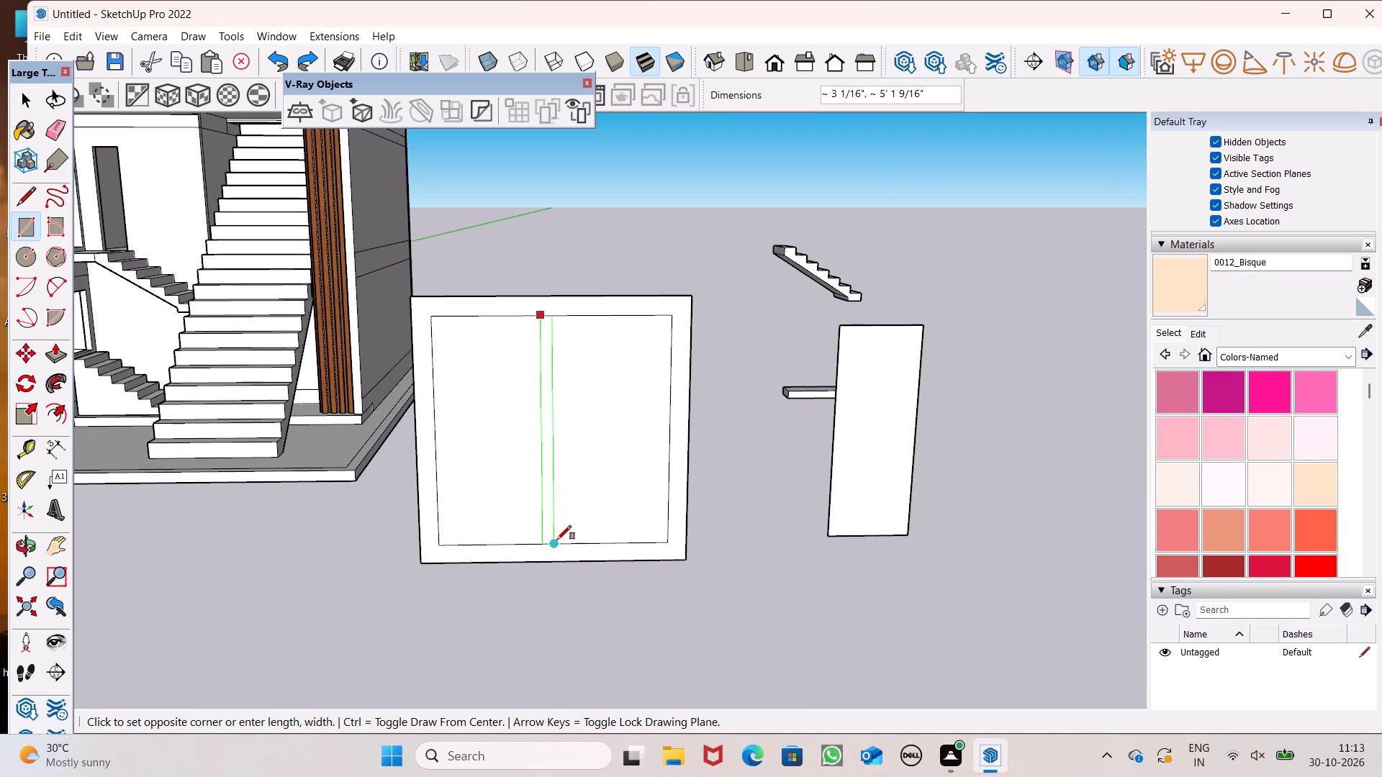
{"action": "left_click", "coordinate": [557, 540]}
{"action": "scroll", "coordinate": [598, 258], "scroll_direction": "down", "scroll_amount": 2}
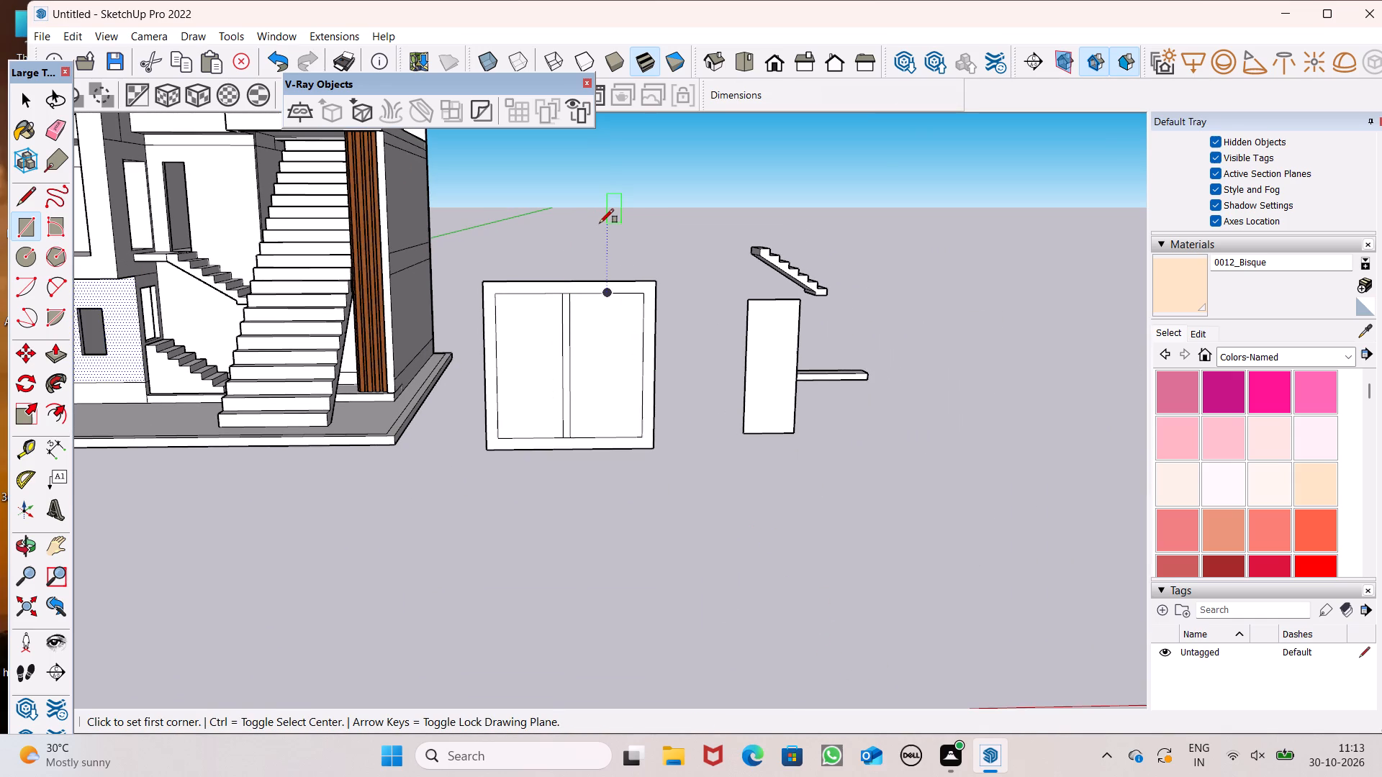
Move the divider strip sideways by about 11/16" toward the narrow rectangle to center it in the frame.
{"action": "key", "text": "space"}
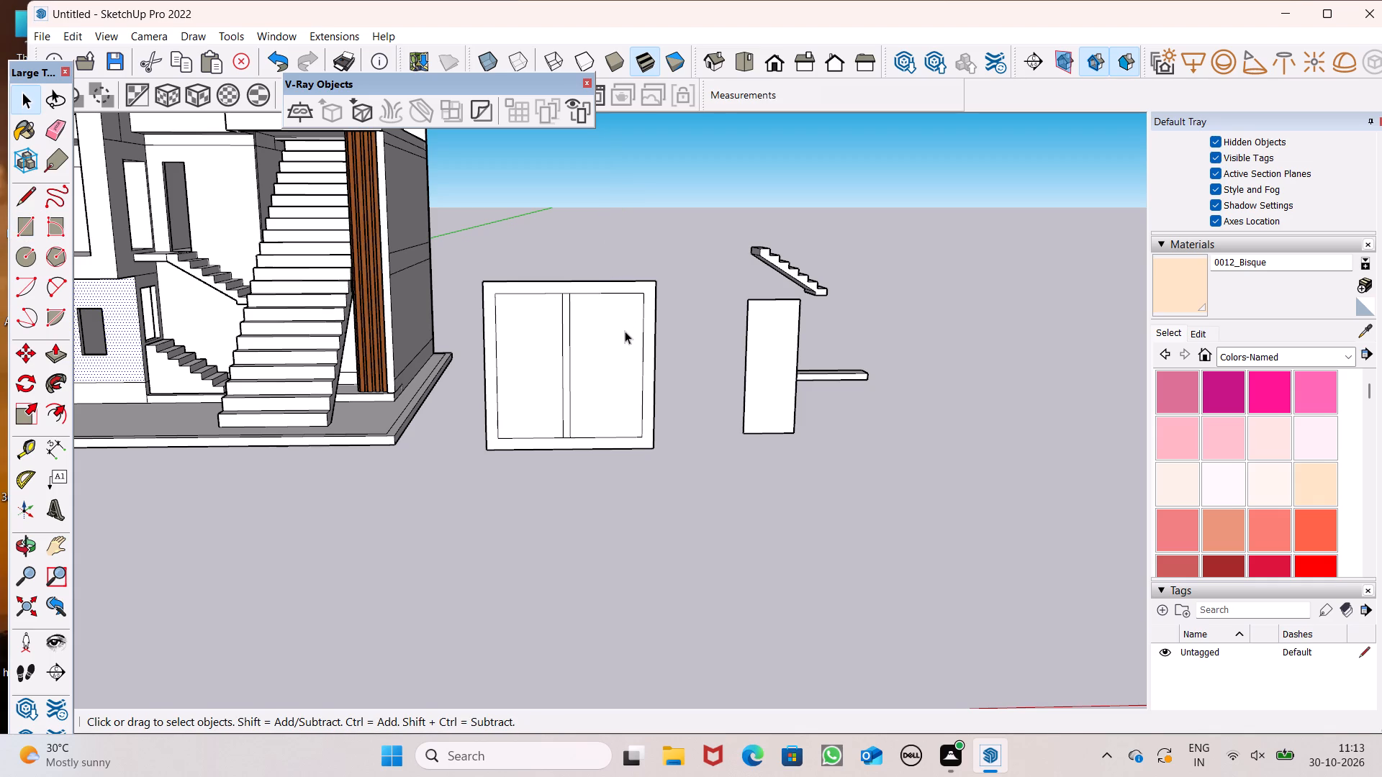
{"action": "middle_click_drag", "start_coordinate": [560, 396], "coordinate": [512, 406]}
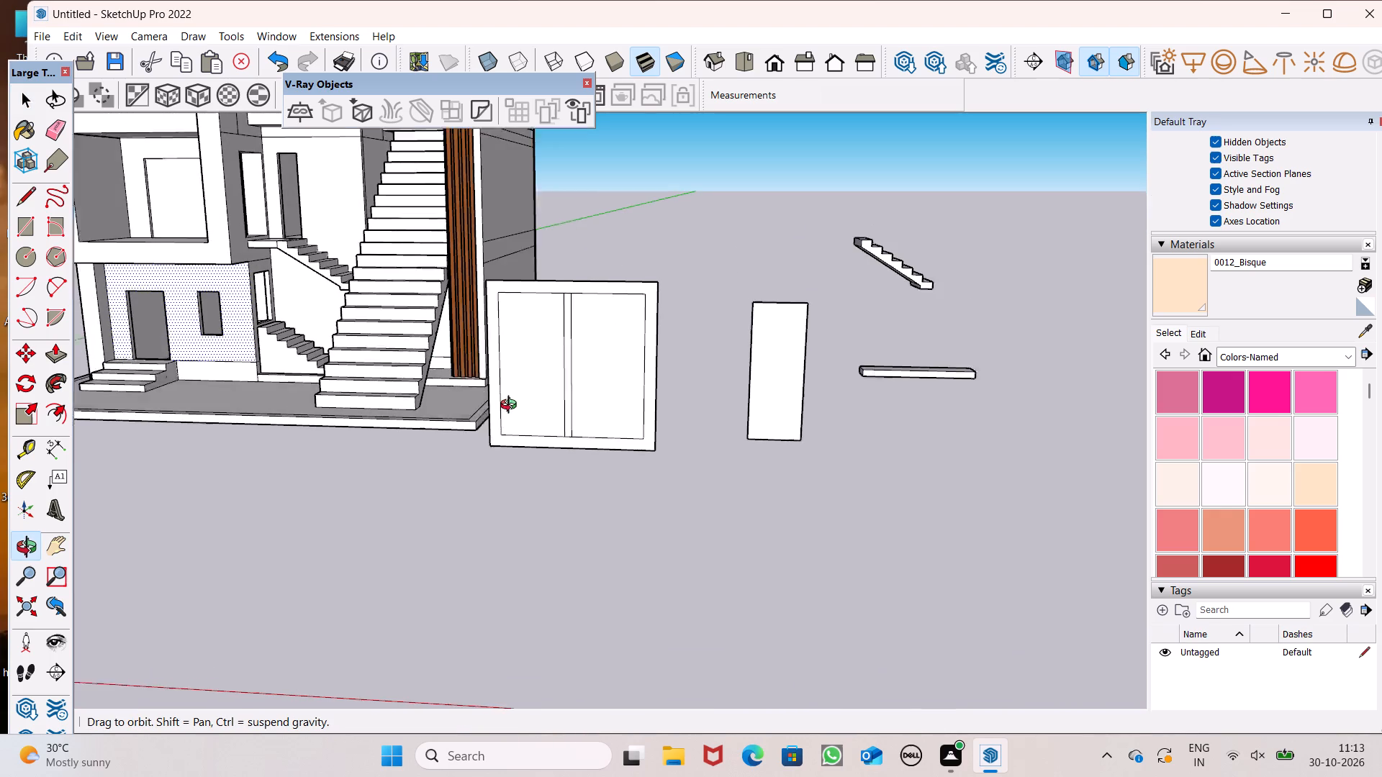
{"action": "middle_click_drag", "start_coordinate": [512, 406], "coordinate": [513, 408]}
{"action": "scroll", "coordinate": [602, 354], "scroll_direction": "up", "scroll_amount": 6}
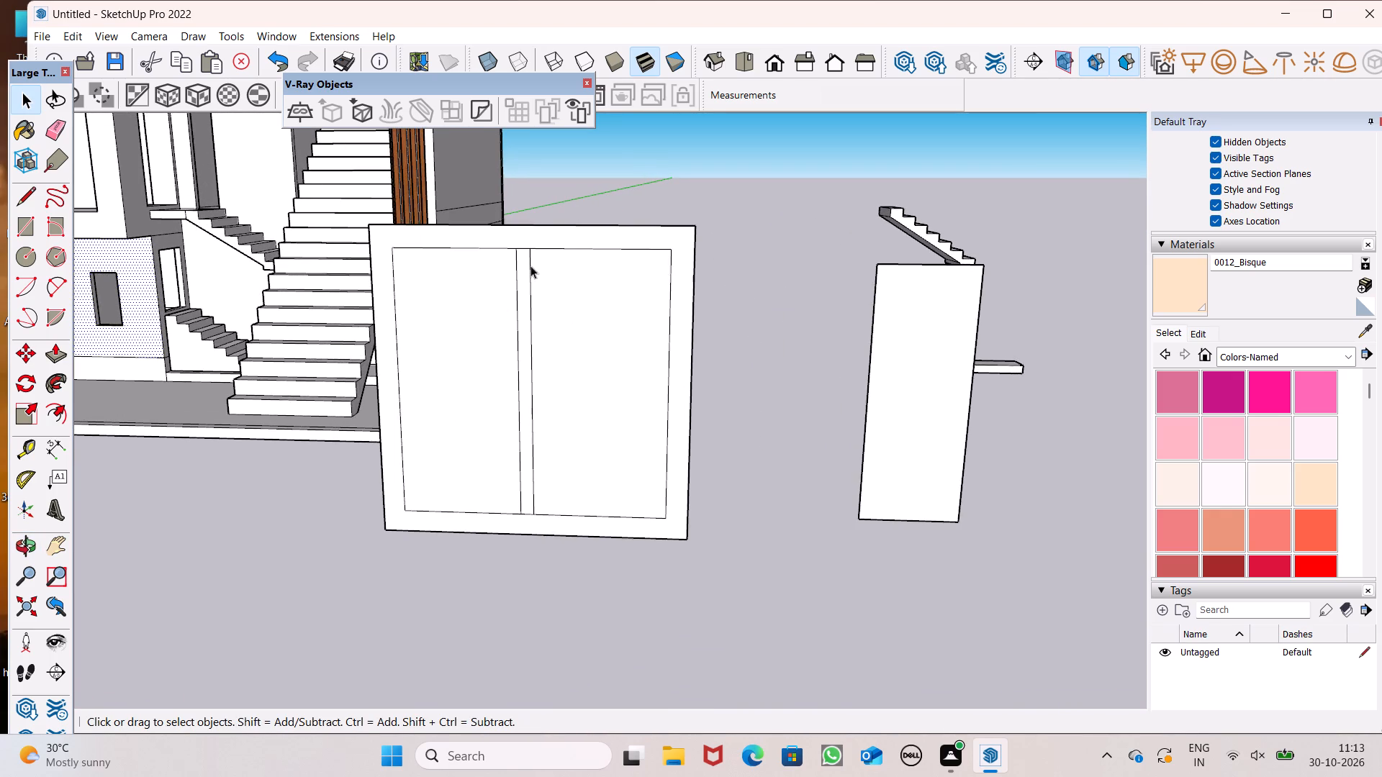
{"action": "scroll", "coordinate": [533, 257], "scroll_direction": "up", "scroll_amount": 7}
{"action": "double_click", "coordinate": [521, 316]}
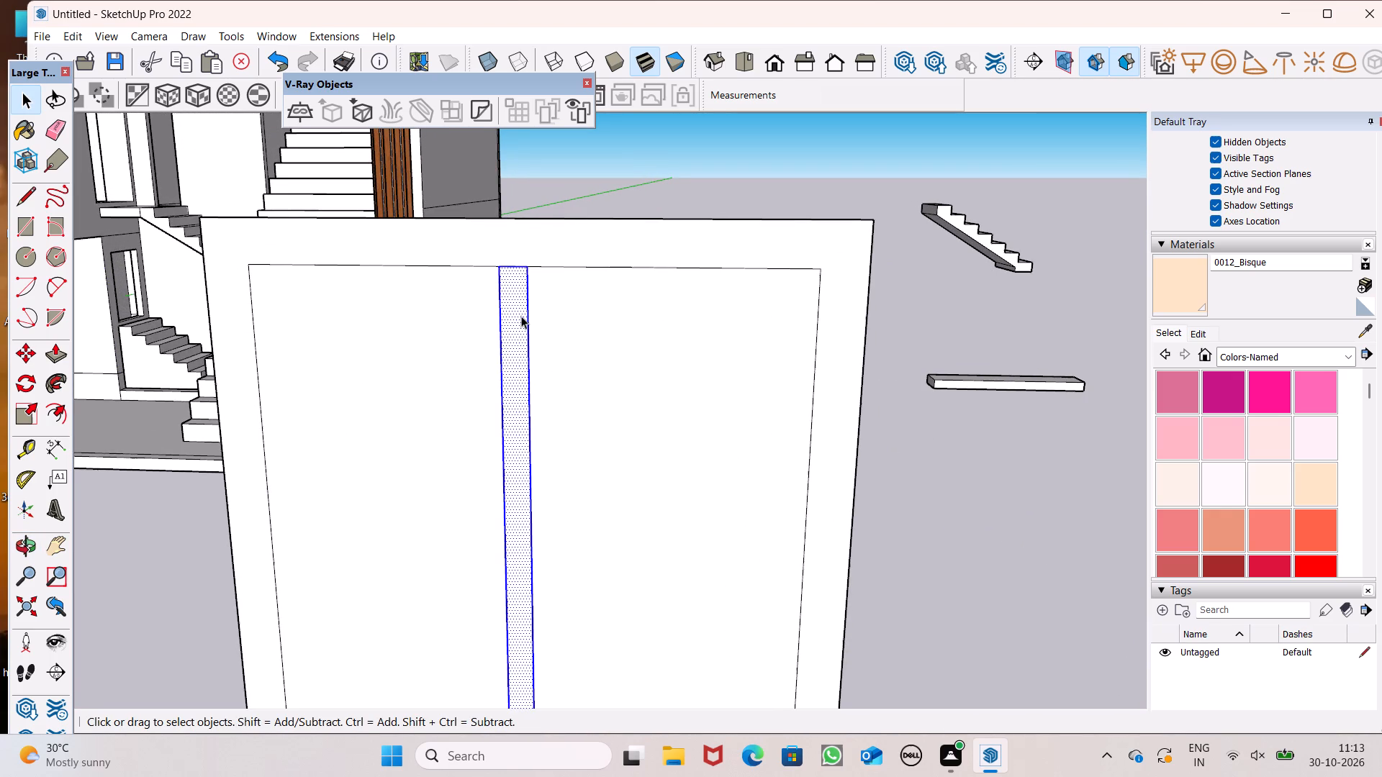
{"action": "key", "text": "m"}
{"action": "key", "text": "Return"}
{"action": "left_click_drag", "start_coordinate": [523, 321], "coordinate": [531, 321]}
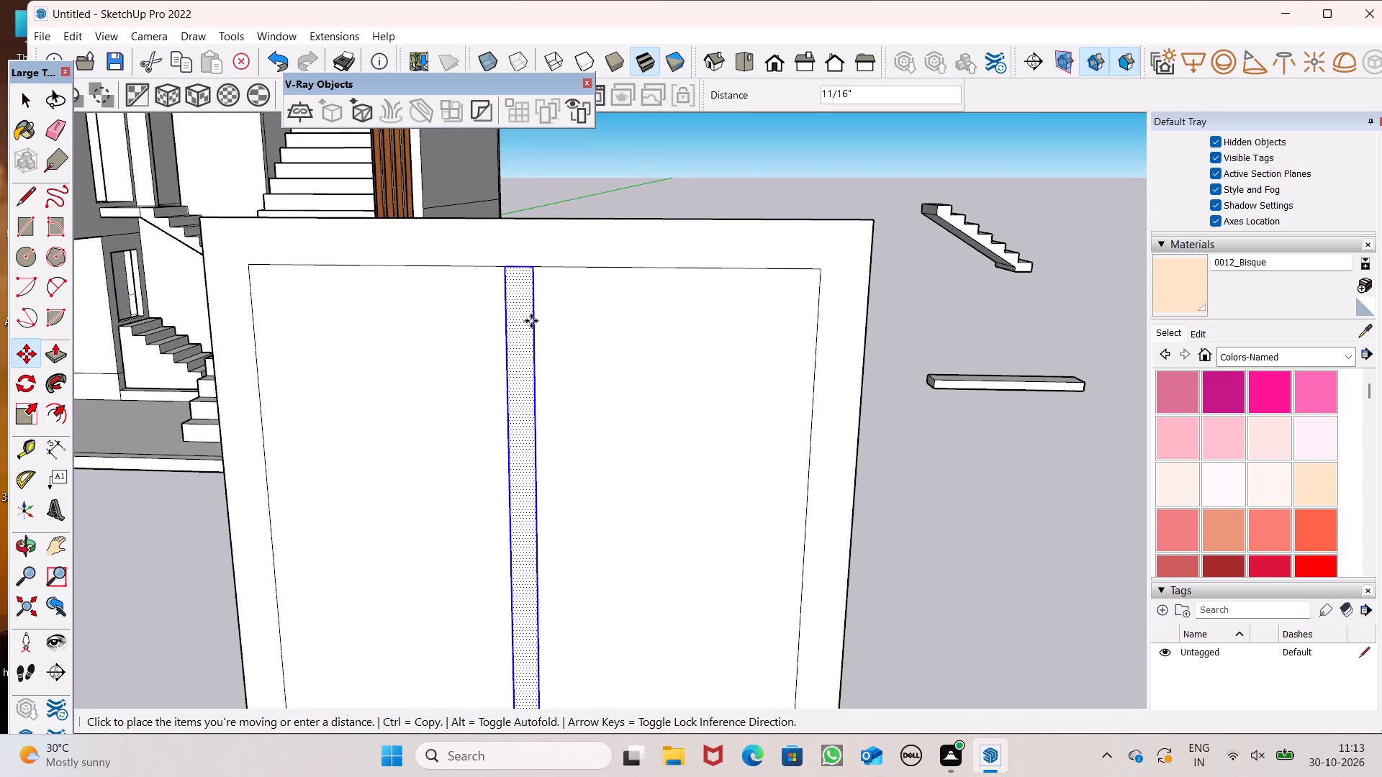
{"action": "left_click_drag", "start_coordinate": [531, 321], "coordinate": [530, 320]}
{"action": "key", "text": "space"}
{"action": "left_click", "coordinate": [611, 186]}
{"action": "scroll", "coordinate": [661, 219], "scroll_direction": "down", "scroll_amount": 9}
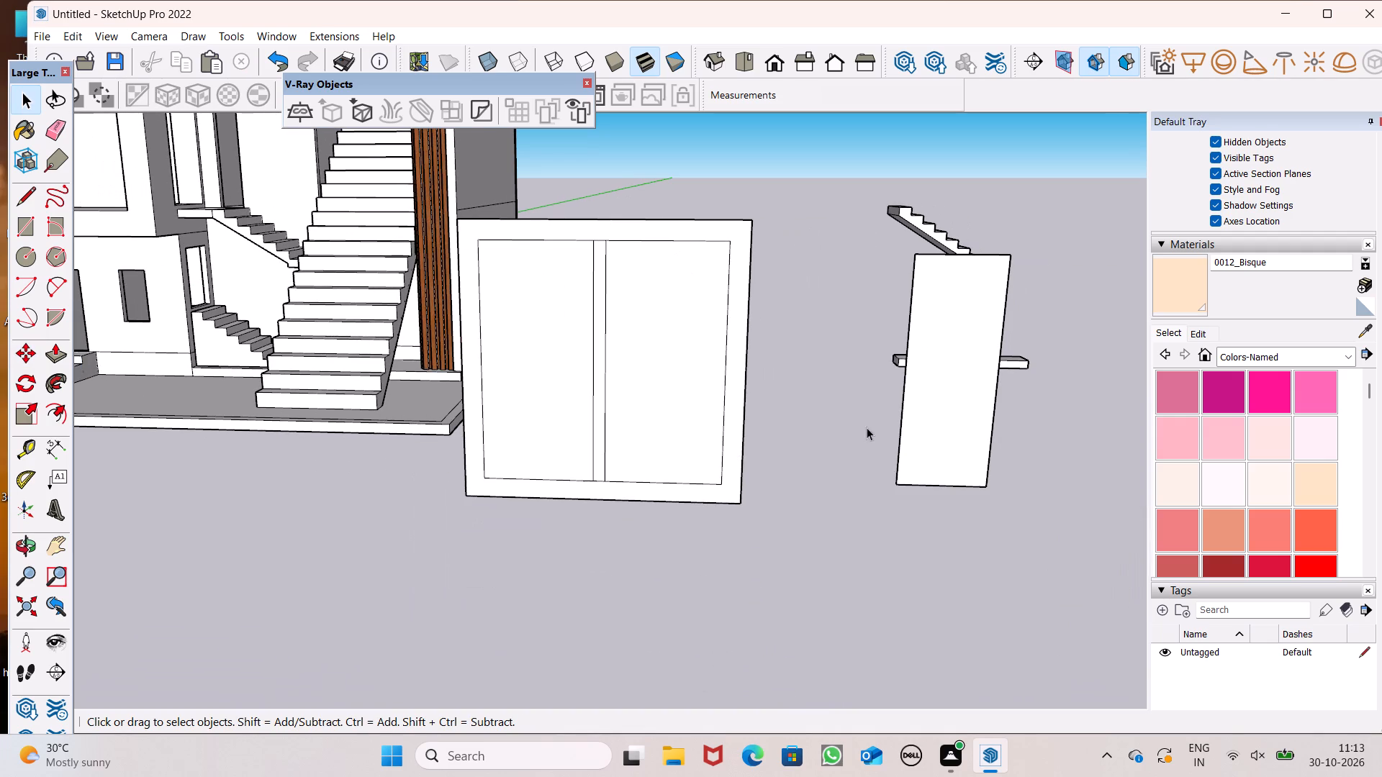
{"action": "left_click_drag", "start_coordinate": [866, 428], "coordinate": [852, 407]}
Erase the short edges at the divider strip's top and bottom ends so it merges with the surrounding frame.
{"action": "left_click_drag", "start_coordinate": [46, 137], "coordinate": [53, 136]}
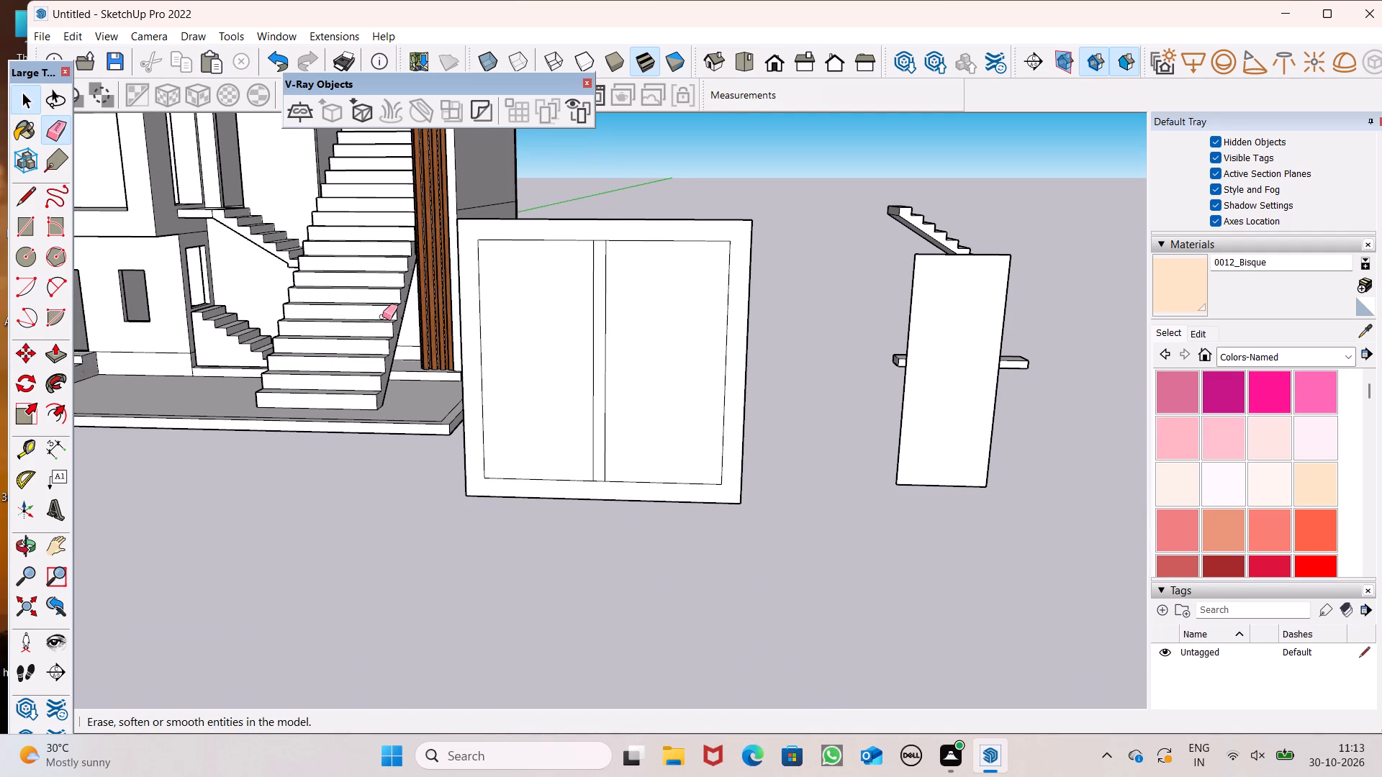
{"action": "scroll", "coordinate": [459, 289], "scroll_direction": "up", "scroll_amount": 6}
{"action": "scroll", "coordinate": [657, 238], "scroll_direction": "up", "scroll_amount": 1}
{"action": "scroll", "coordinate": [657, 238], "scroll_direction": "down", "scroll_amount": 1}
{"action": "scroll", "coordinate": [657, 238], "scroll_direction": "up", "scroll_amount": 3}
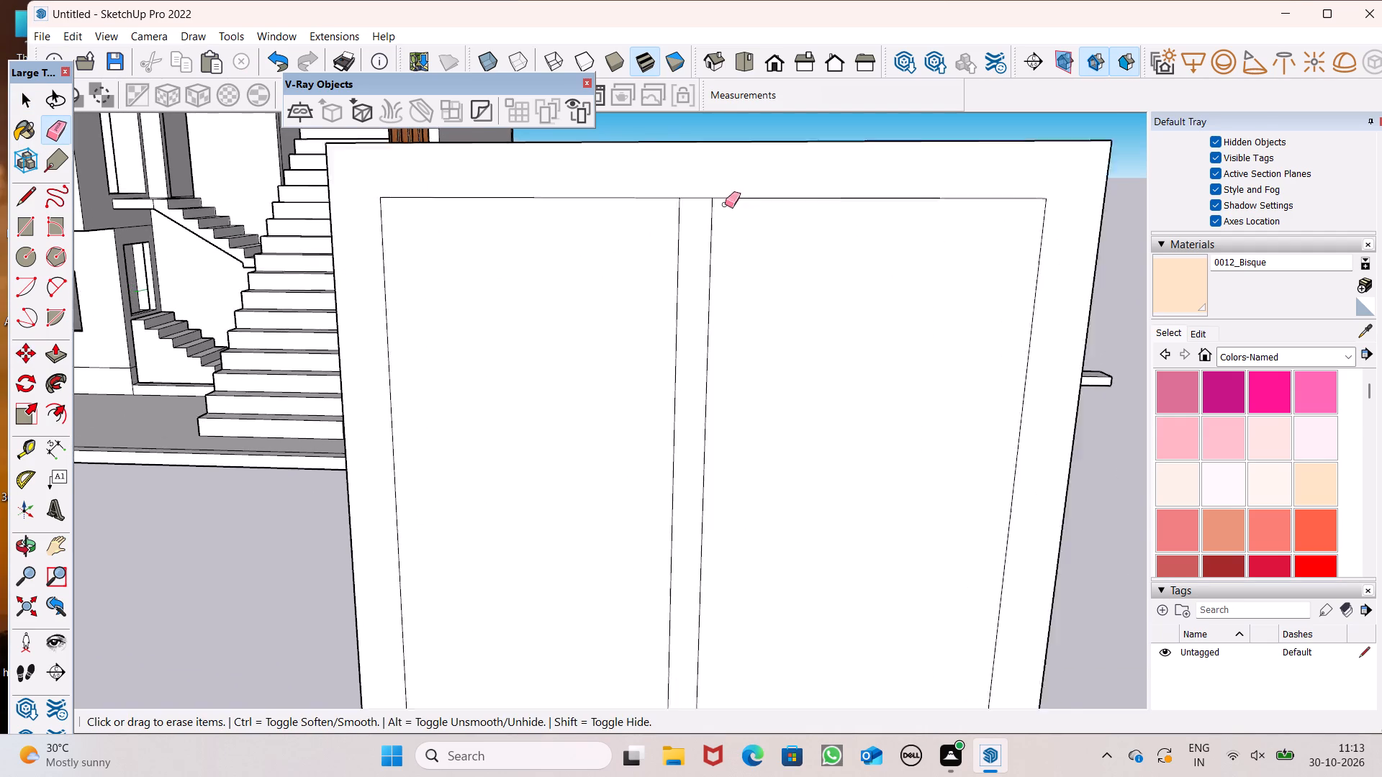
{"action": "scroll", "coordinate": [725, 204], "scroll_direction": "up", "scroll_amount": 2}
{"action": "left_click", "coordinate": [684, 194]}
{"action": "scroll", "coordinate": [685, 195], "scroll_direction": "down", "scroll_amount": 8}
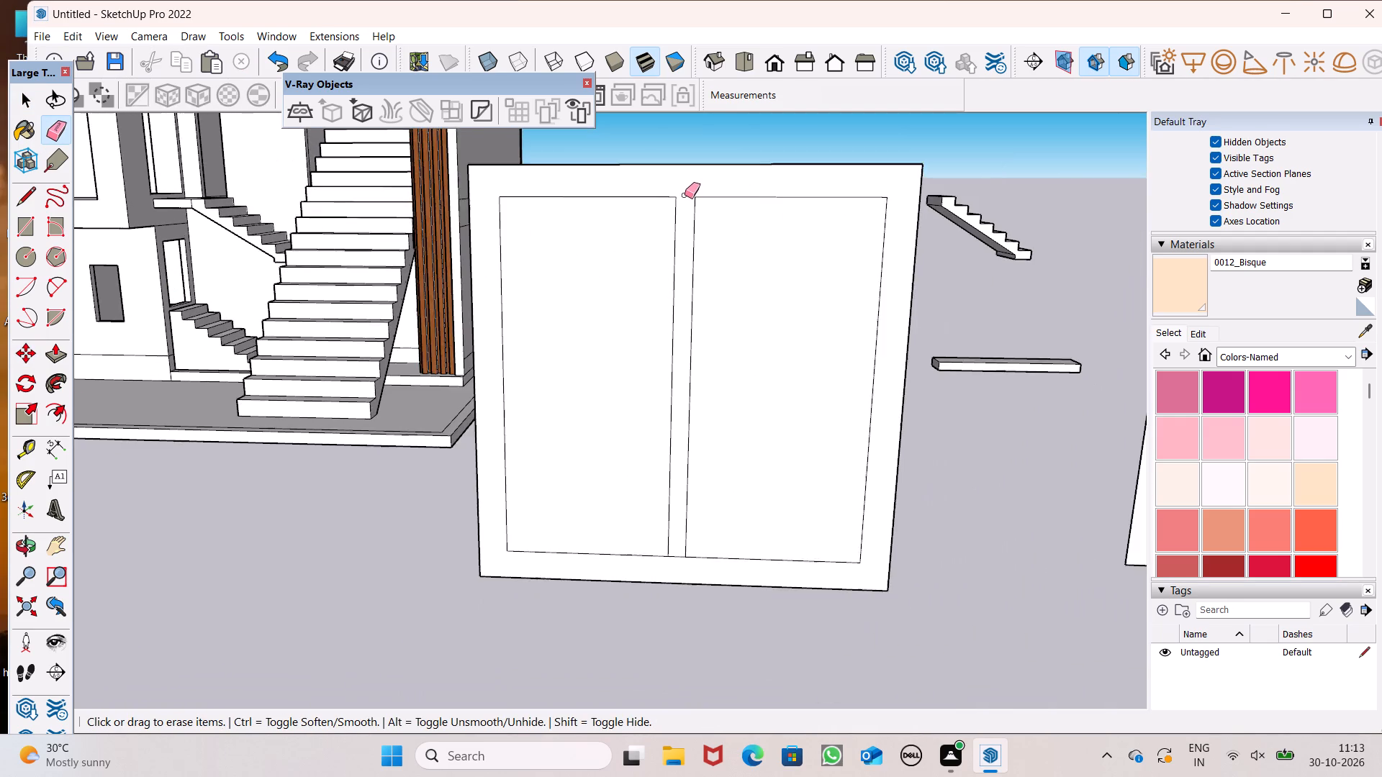
{"action": "scroll", "coordinate": [685, 195], "scroll_direction": "down", "scroll_amount": 3}
{"action": "scroll", "coordinate": [670, 487], "scroll_direction": "up", "scroll_amount": 6}
{"action": "left_click", "coordinate": [685, 463]}
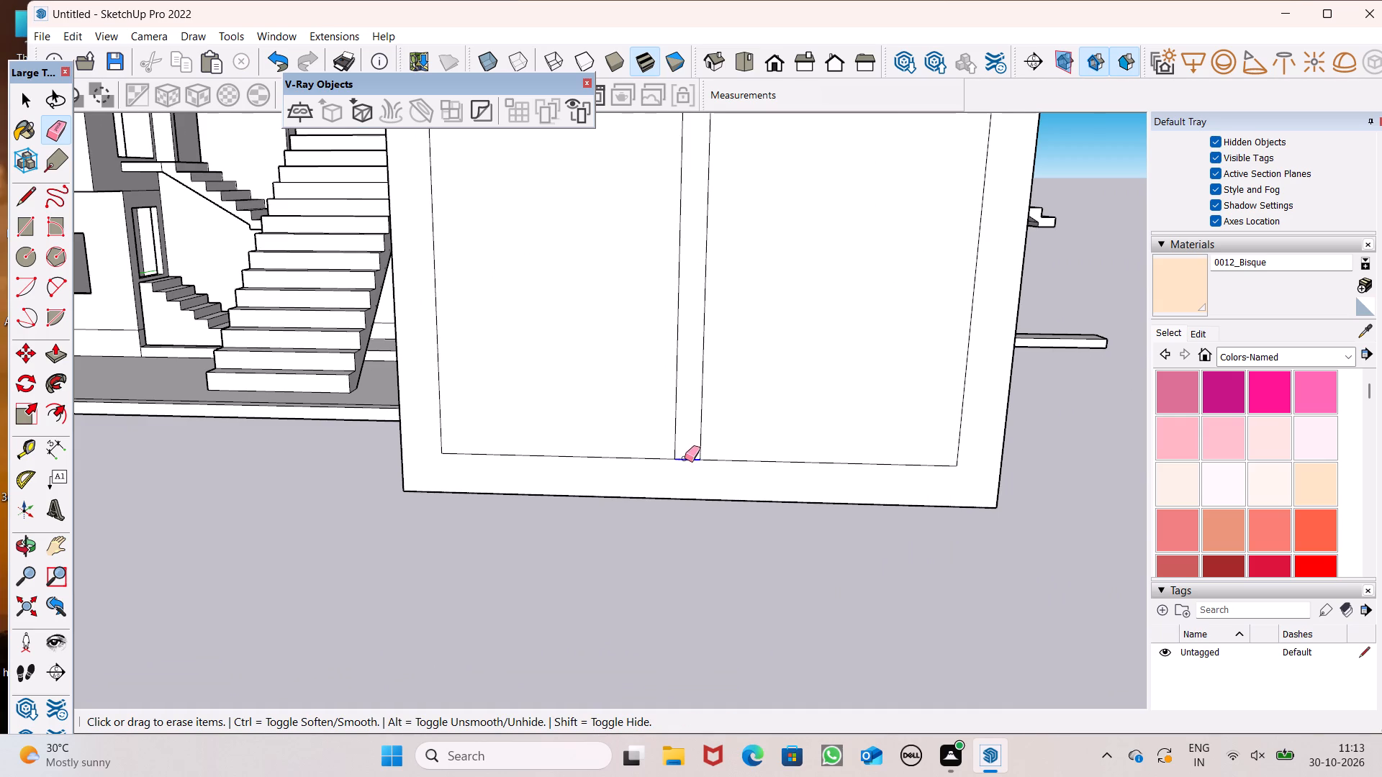
Examine the two-pane frame and the narrow rectangle from several sides, together with the house front.
{"action": "scroll", "coordinate": [671, 466], "scroll_direction": "down", "scroll_amount": 13}
{"action": "middle_click_drag", "start_coordinate": [651, 445], "coordinate": [473, 479]}
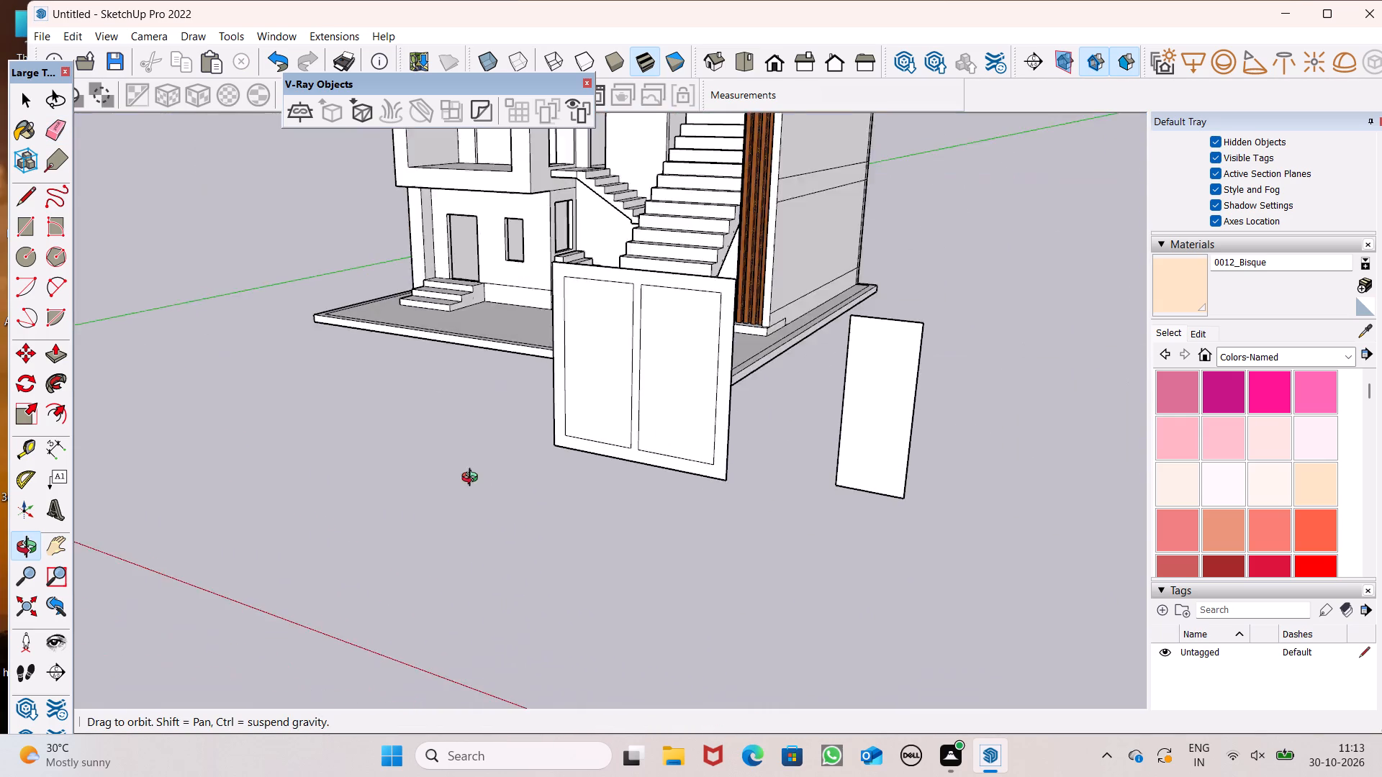
{"action": "middle_click_drag", "start_coordinate": [473, 479], "coordinate": [655, 506]}
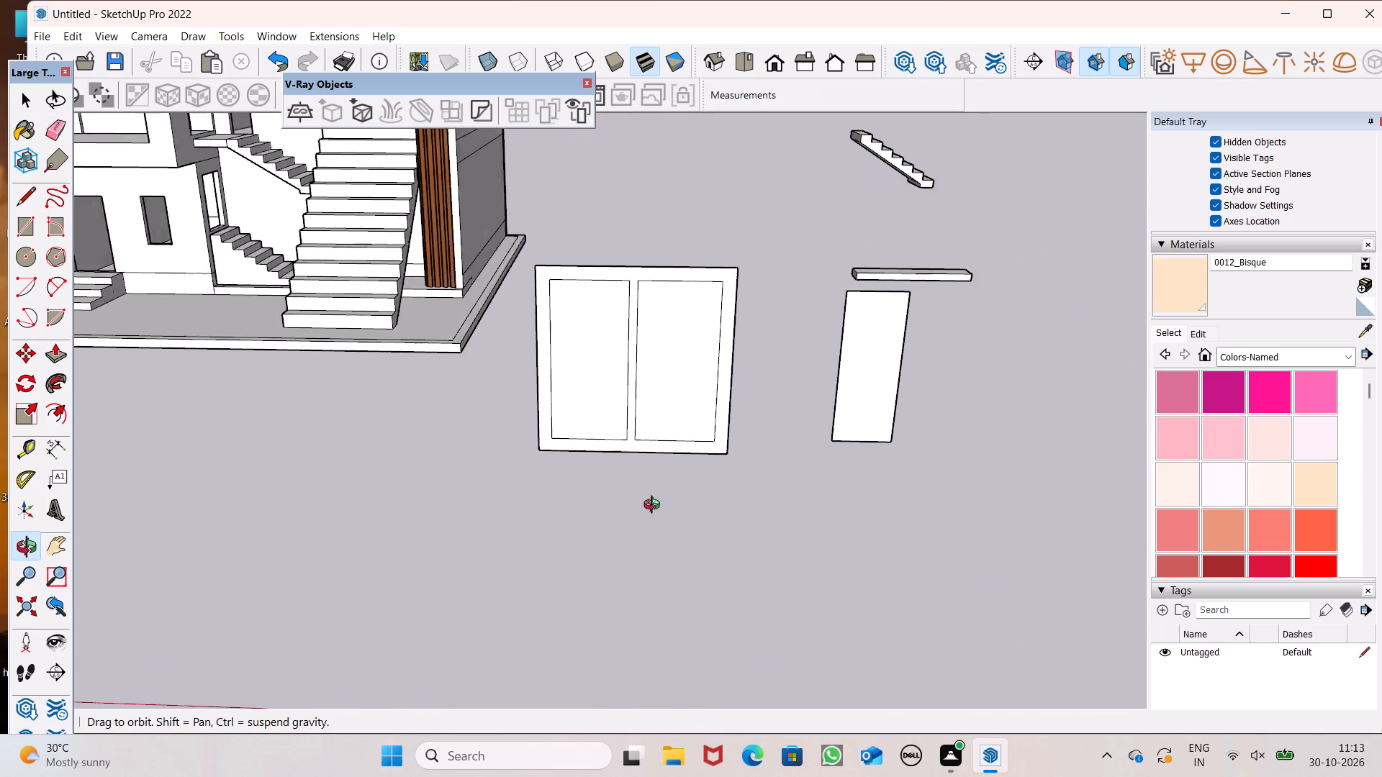
{"action": "middle_click_drag", "start_coordinate": [655, 506], "coordinate": [939, 463]}
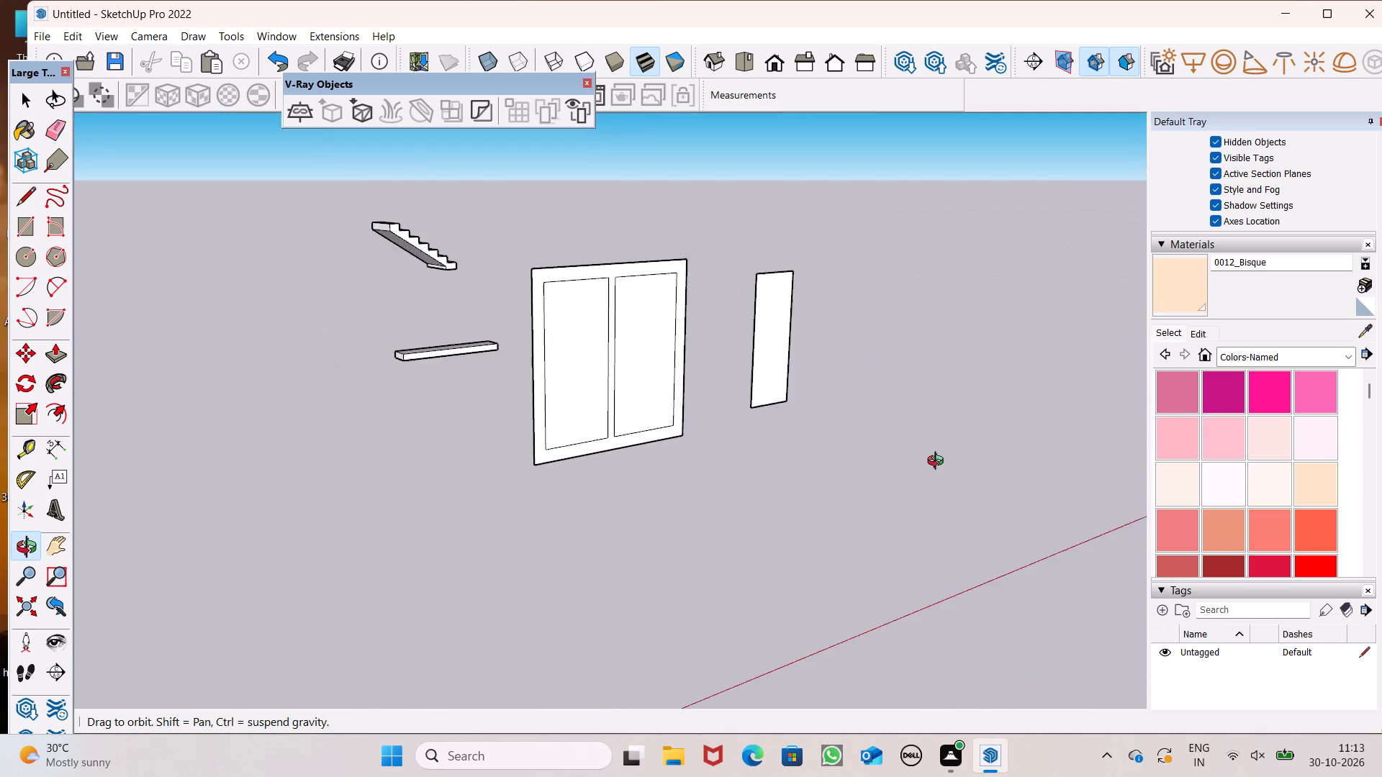
{"action": "middle_click_drag", "start_coordinate": [939, 463], "coordinate": [194, 499]}
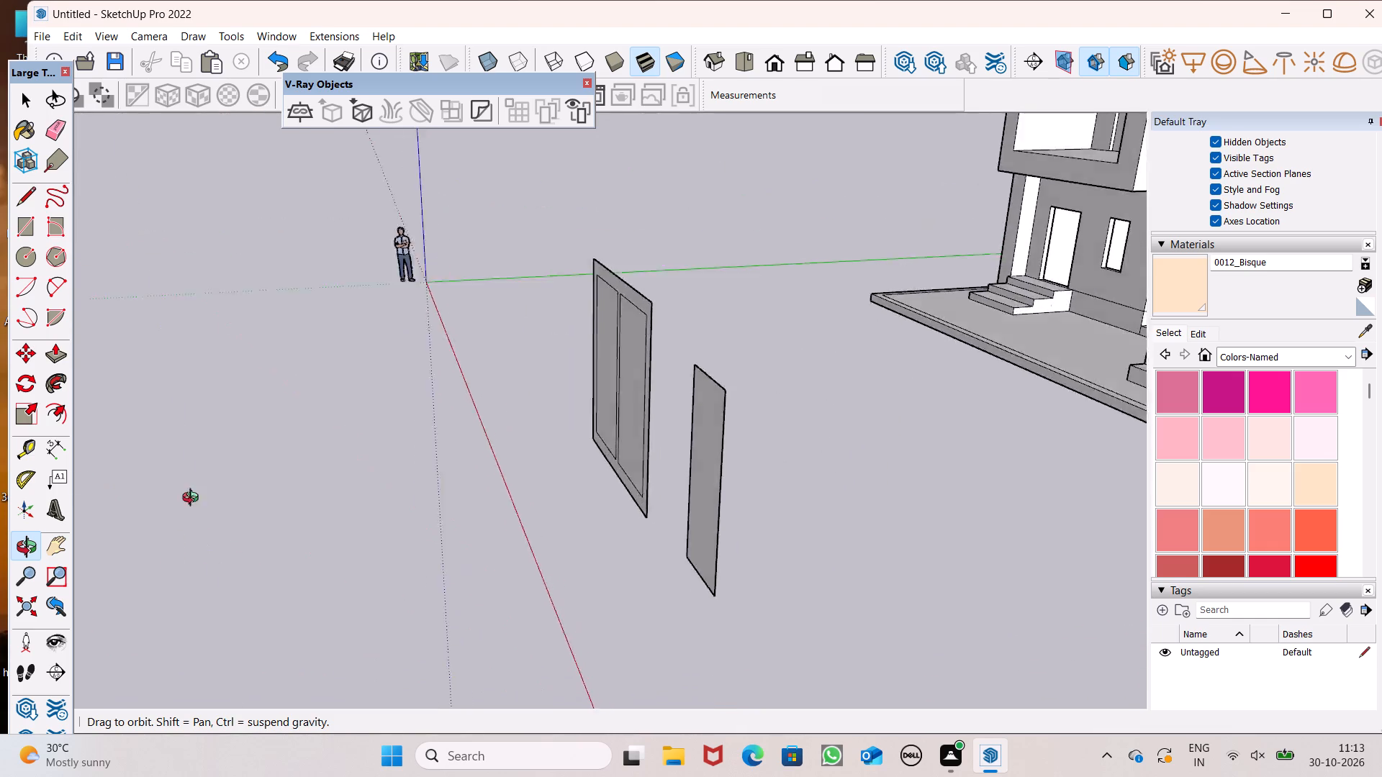
{"action": "middle_click_drag", "start_coordinate": [194, 499], "coordinate": [596, 455]}
{"action": "key", "text": "space"}
{"action": "scroll", "coordinate": [713, 501], "scroll_direction": "down", "scroll_amount": 1}
{"action": "middle_click_drag", "start_coordinate": [736, 570], "coordinate": [814, 522]}
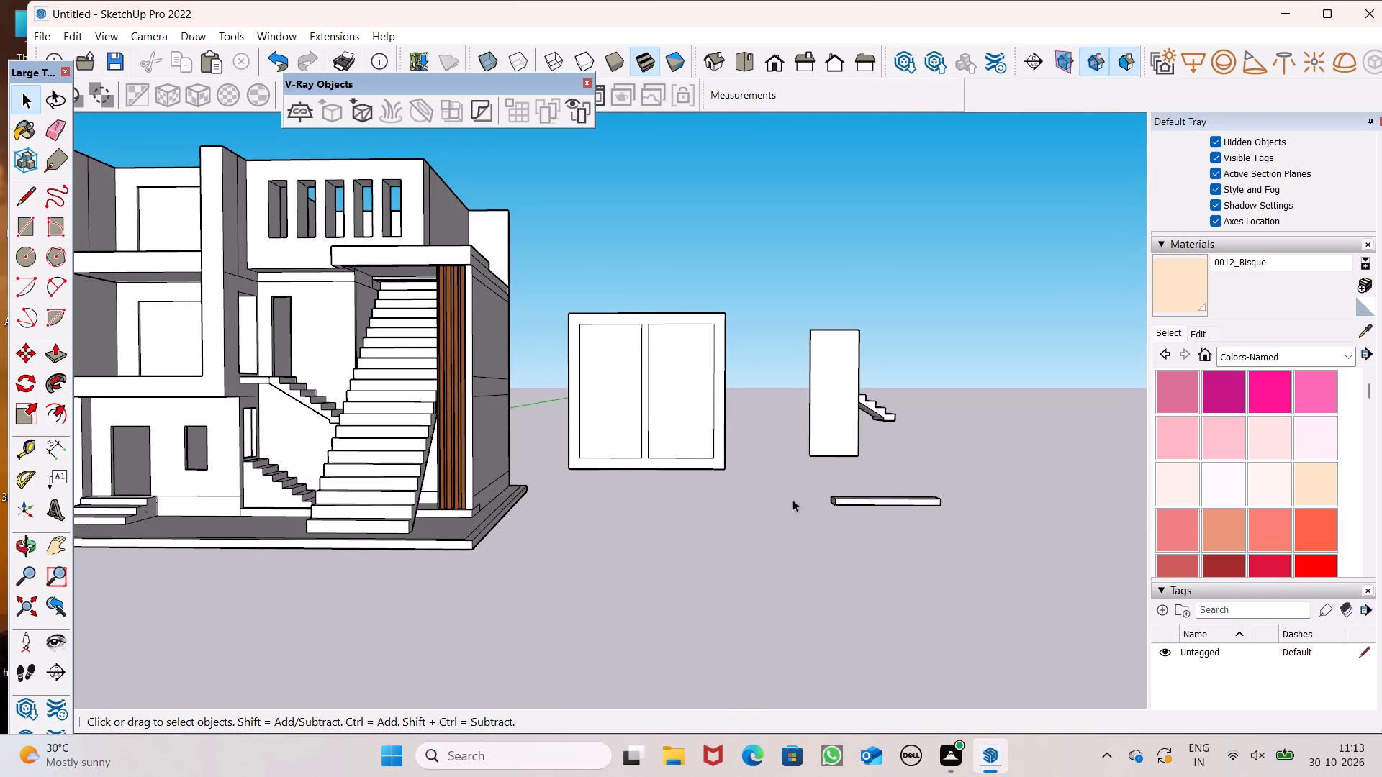
Paint the front face of the two-pane window frame and its divider with Color B08 from the Colors collection.
{"action": "scroll", "coordinate": [705, 412], "scroll_direction": "up", "scroll_amount": 5}
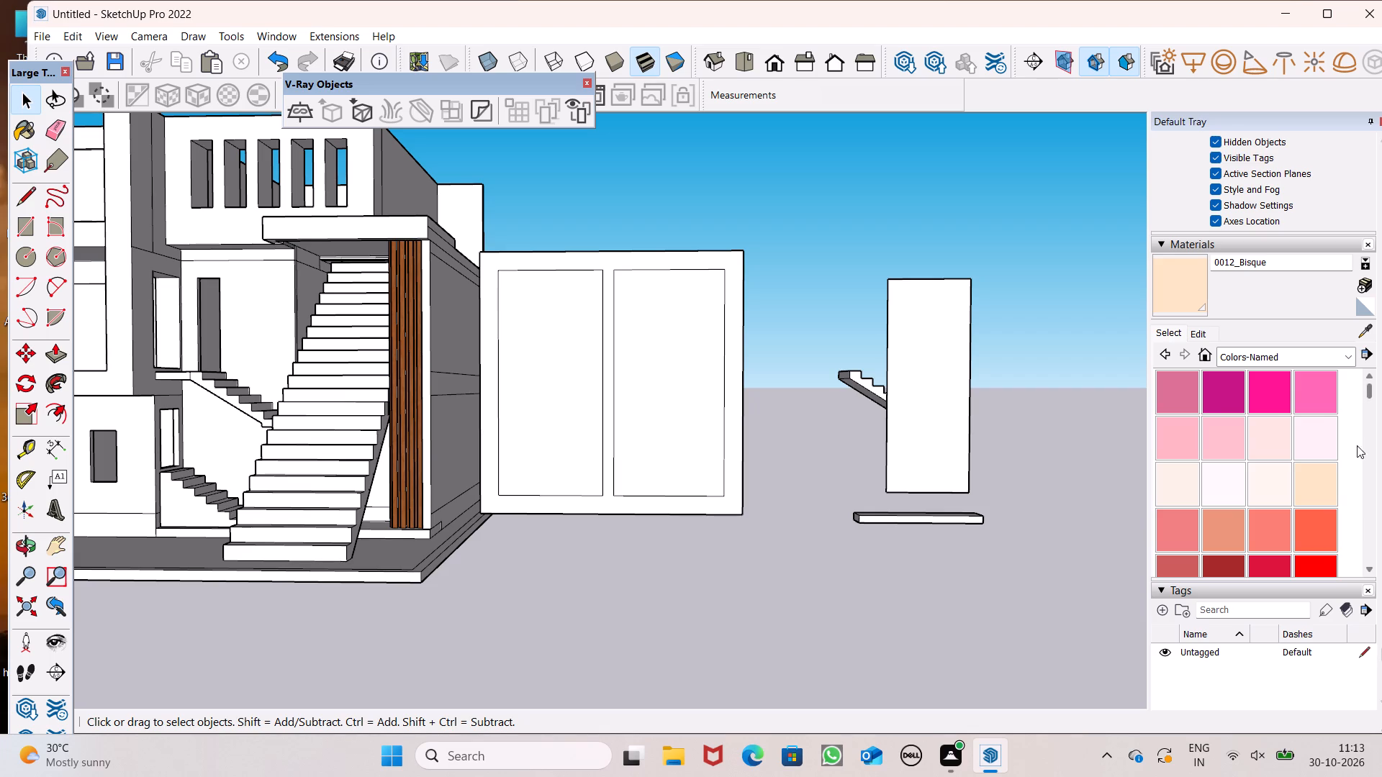
{"action": "left_click", "coordinate": [1260, 361]}
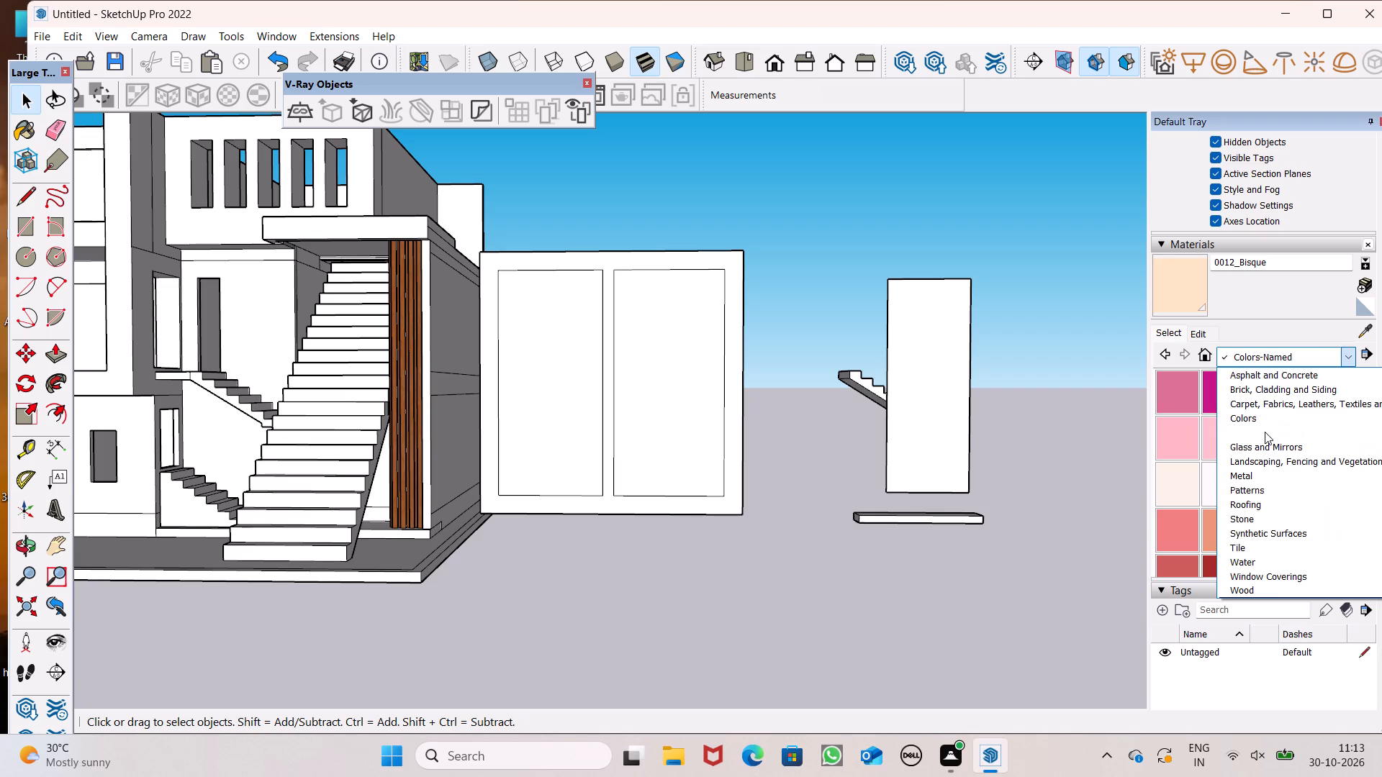
{"action": "left_click", "coordinate": [1252, 419]}
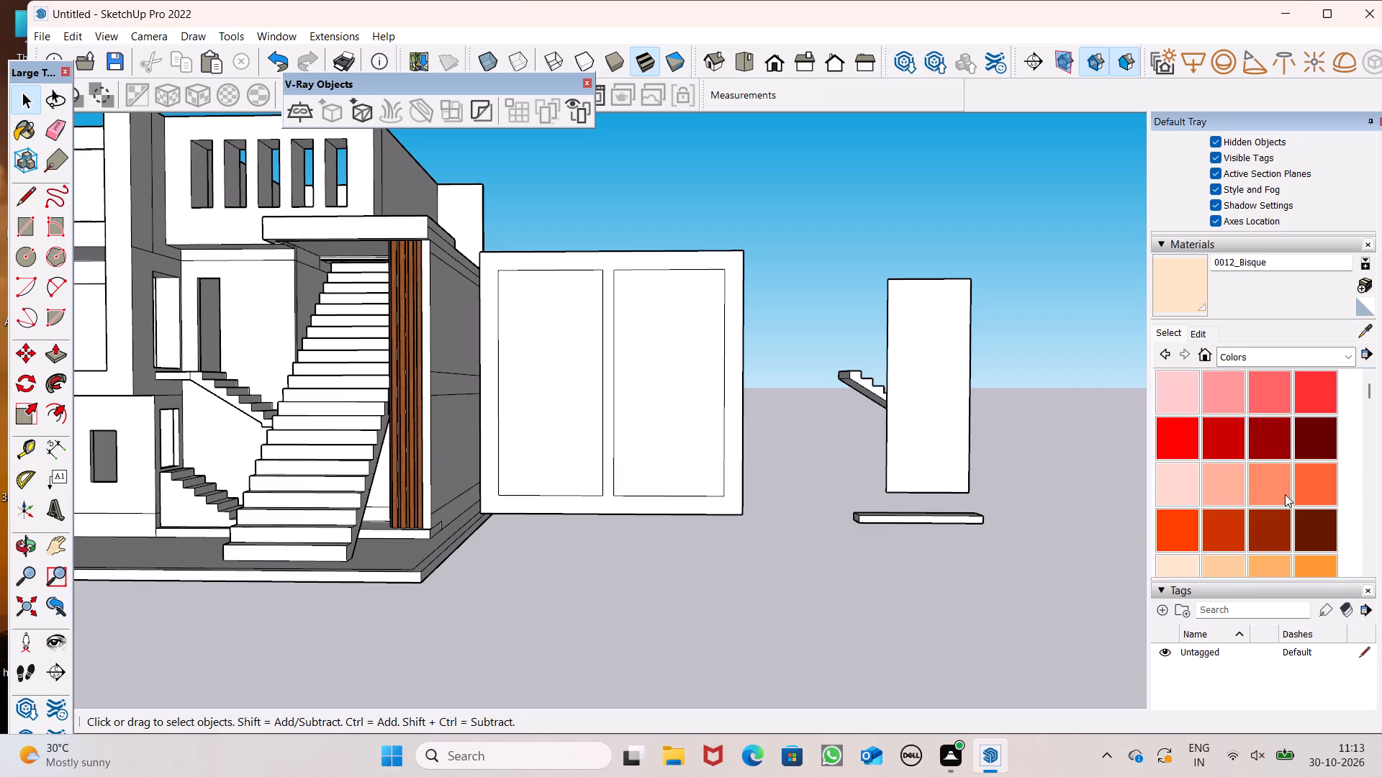
{"action": "scroll", "coordinate": [1314, 527], "scroll_direction": "down", "scroll_amount": 2}
{"action": "scroll", "coordinate": [1311, 520], "scroll_direction": "up", "scroll_amount": 1}
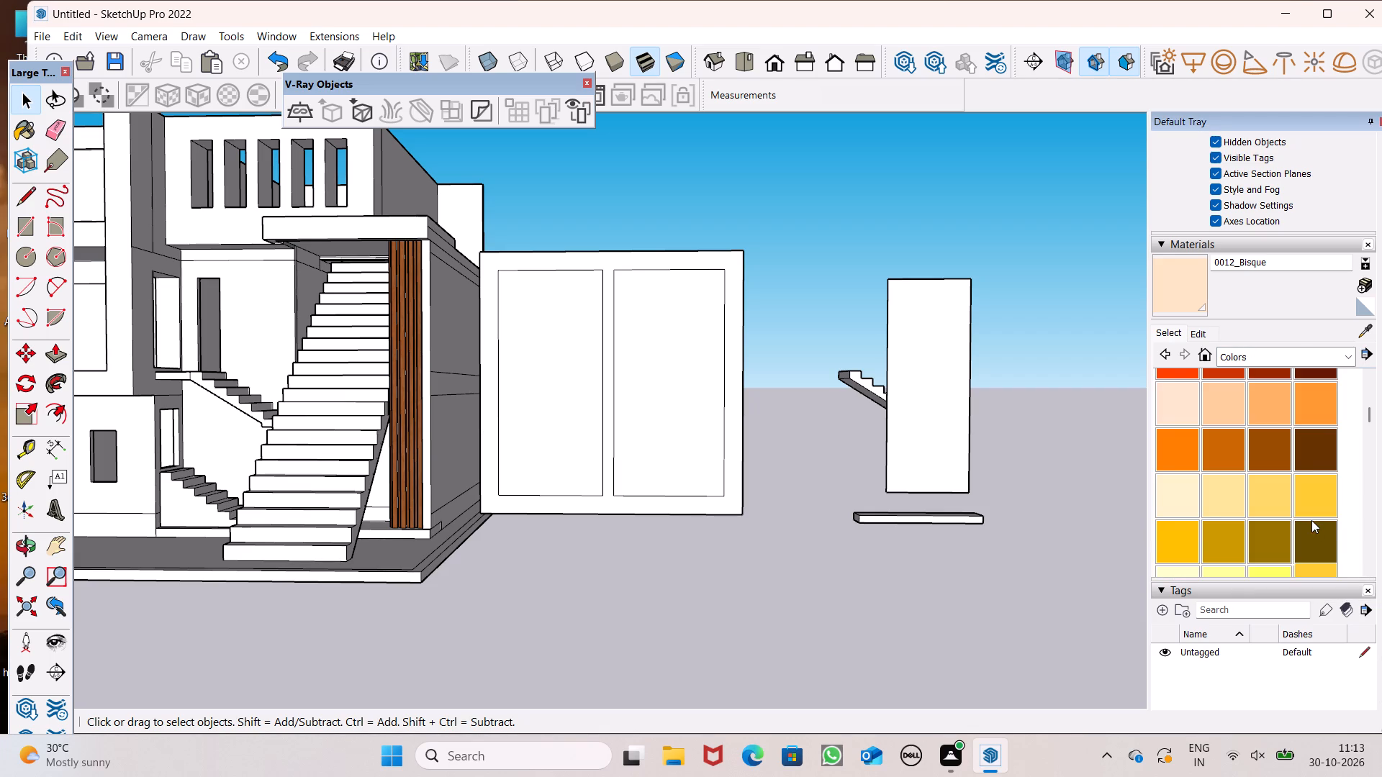
{"action": "left_click", "coordinate": [1322, 447]}
{"action": "scroll", "coordinate": [694, 467], "scroll_direction": "up", "scroll_amount": 5}
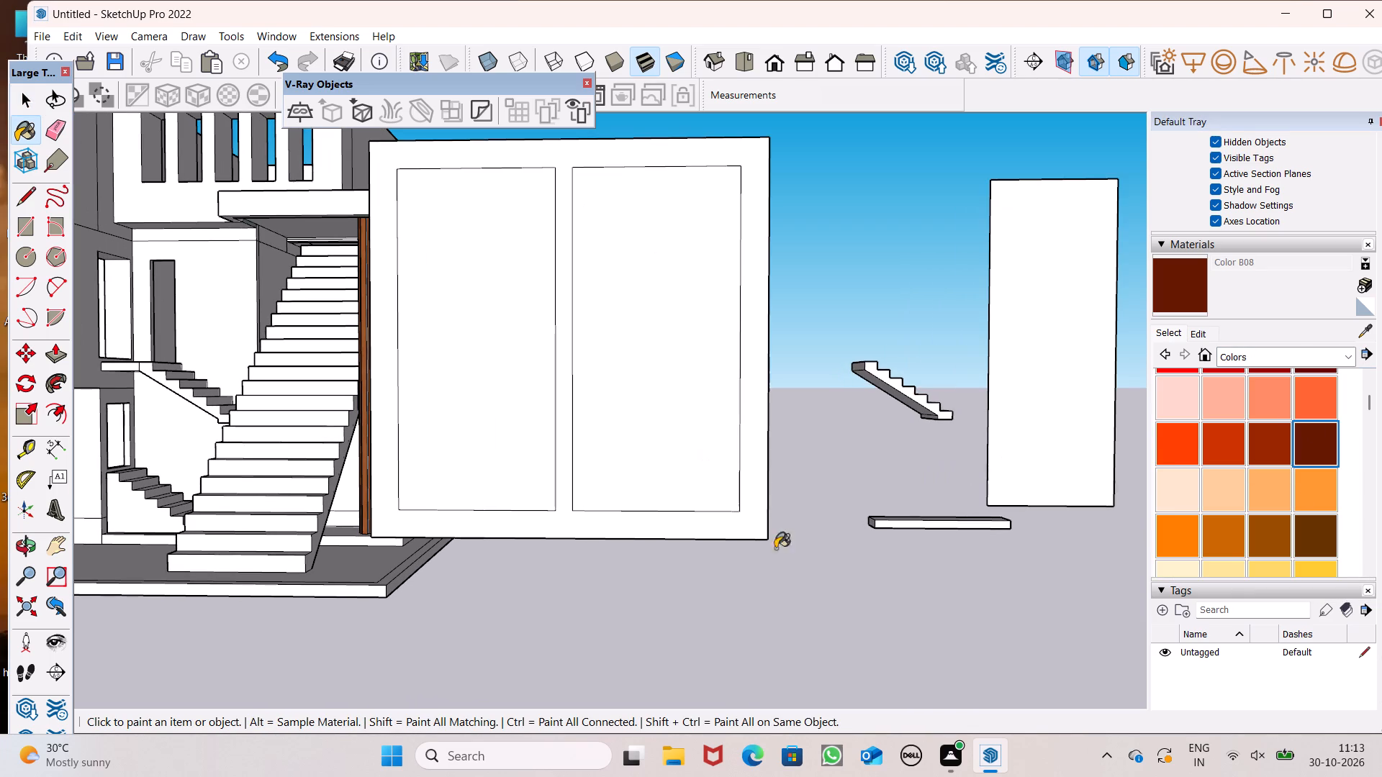
{"action": "left_click", "coordinate": [770, 541]}
Paint the back face of the two-pane frame and its divider with Color B08.
{"action": "scroll", "coordinate": [731, 511], "scroll_direction": "down", "scroll_amount": 5}
{"action": "middle_click_drag", "start_coordinate": [614, 578], "coordinate": [0, 641]}
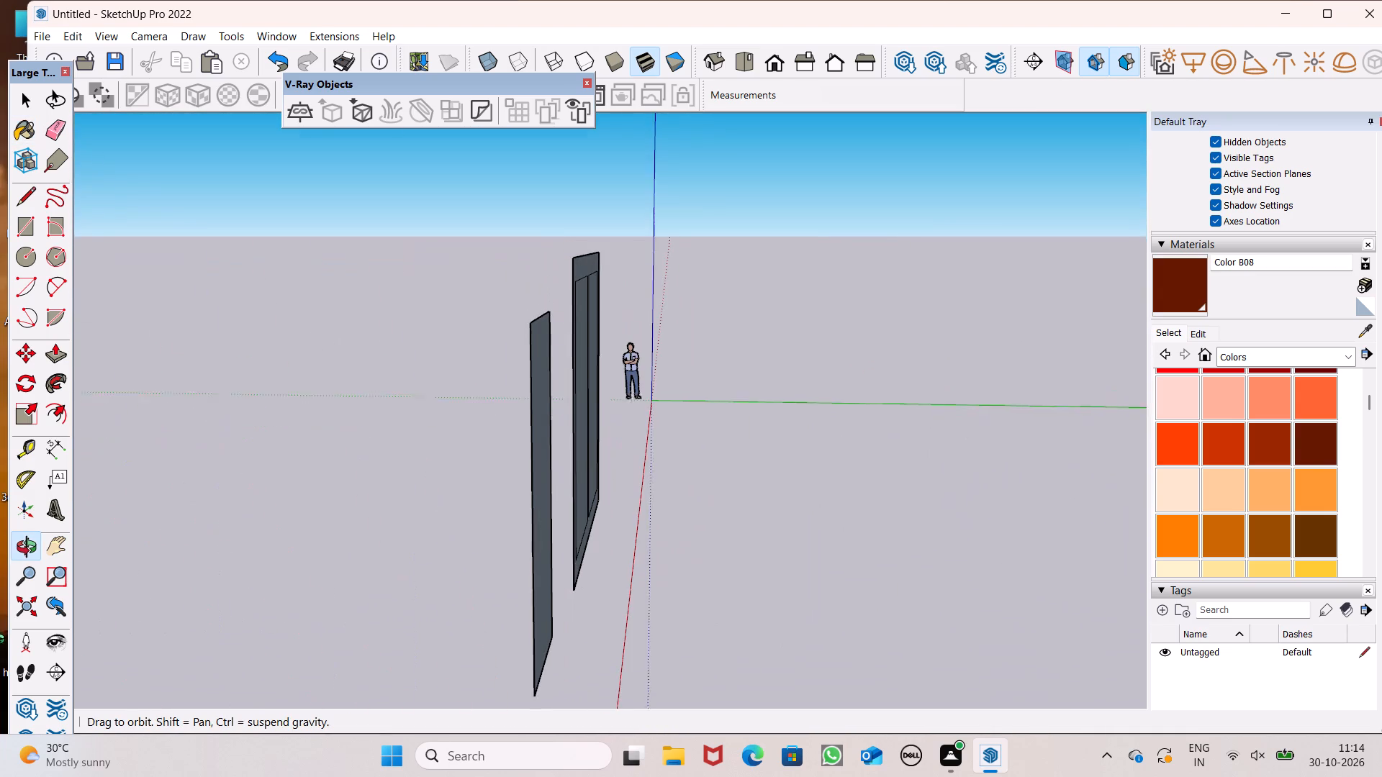
{"action": "middle_click_drag", "start_coordinate": [0, 641], "coordinate": [0, 642]}
{"action": "middle_click_drag", "start_coordinate": [731, 556], "coordinate": [597, 571]}
{"action": "scroll", "coordinate": [731, 558], "scroll_direction": "up", "scroll_amount": 1}
{"action": "scroll", "coordinate": [589, 563], "scroll_direction": "up", "scroll_amount": 4}
{"action": "scroll", "coordinate": [441, 528], "scroll_direction": "down", "scroll_amount": 5}
{"action": "left_click", "coordinate": [441, 519]}
{"action": "middle_click_drag", "start_coordinate": [392, 557], "coordinate": [396, 548]}
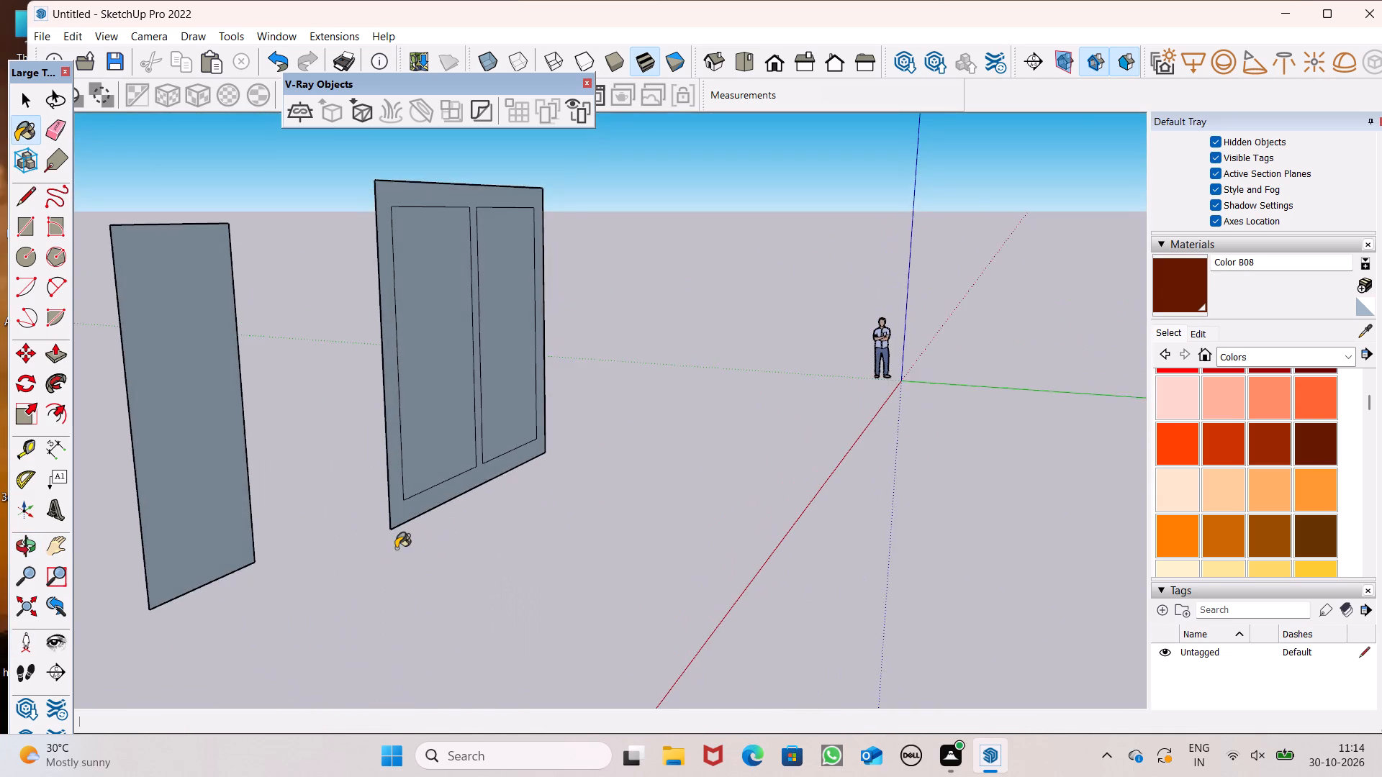
{"action": "scroll", "coordinate": [406, 545], "scroll_direction": "up", "scroll_amount": 6}
{"action": "scroll", "coordinate": [392, 489], "scroll_direction": "down", "scroll_amount": 5}
{"action": "scroll", "coordinate": [371, 442], "scroll_direction": "up", "scroll_amount": 4}
{"action": "left_click", "coordinate": [371, 427]}
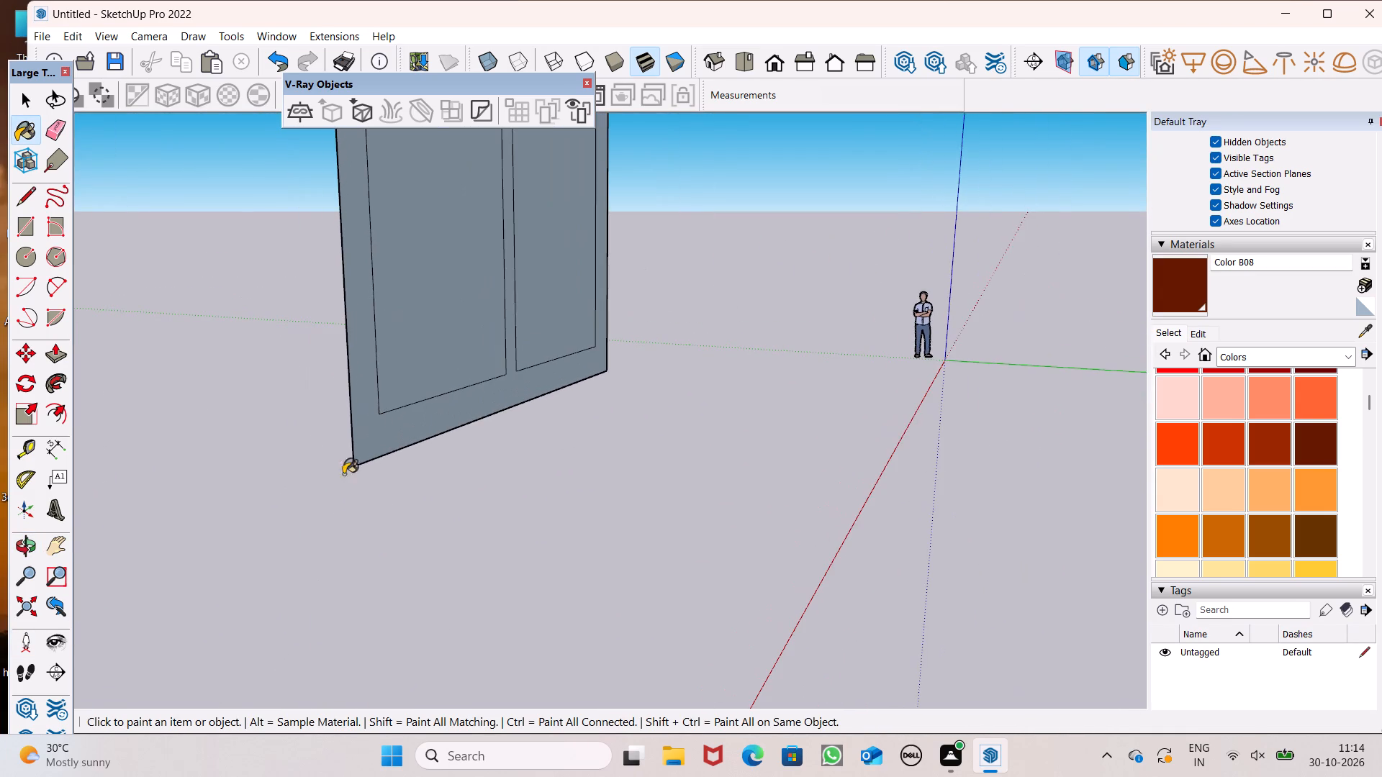
Offset the narrow rectangle's outline inward by about 3" to form a frame border.
{"action": "middle_click_drag", "start_coordinate": [344, 476], "coordinate": [862, 510]}
{"action": "scroll", "coordinate": [537, 495], "scroll_direction": "down", "scroll_amount": 12}
{"action": "middle_click_drag", "start_coordinate": [710, 514], "coordinate": [813, 537]}
{"action": "scroll", "coordinate": [1027, 427], "scroll_direction": "up", "scroll_amount": 6}
{"action": "scroll", "coordinate": [900, 431], "scroll_direction": "up", "scroll_amount": 4}
{"action": "middle_click_drag", "start_coordinate": [911, 424], "coordinate": [966, 362]}
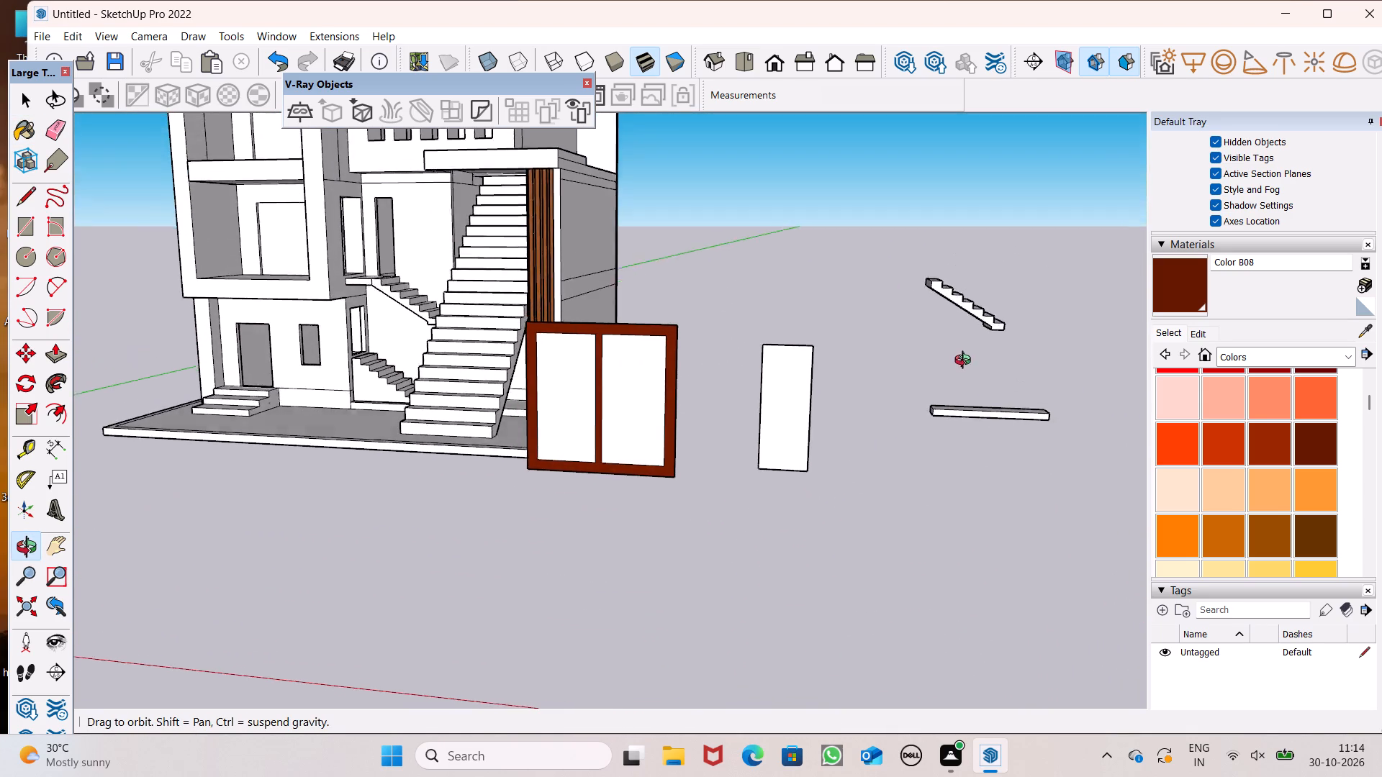
{"action": "middle_click_drag", "start_coordinate": [966, 362], "coordinate": [965, 357]}
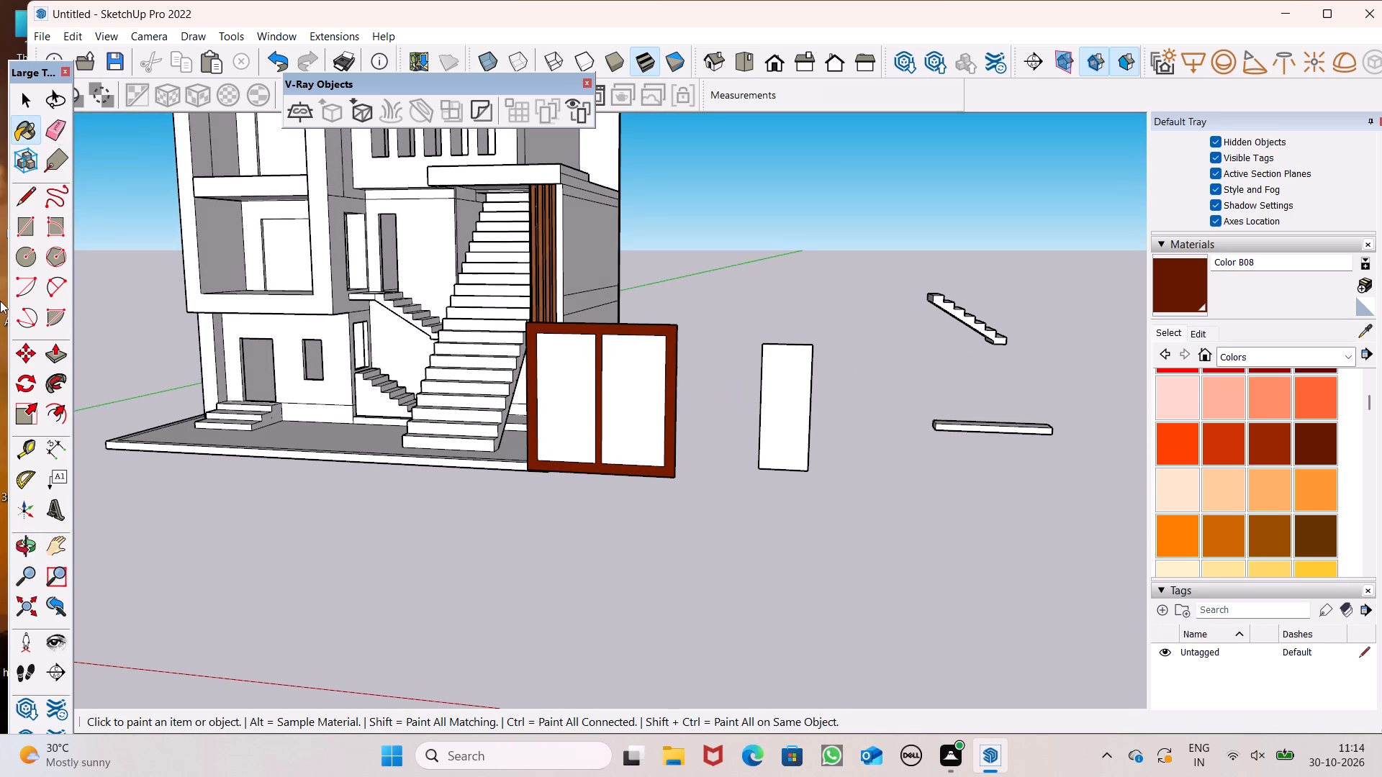
{"action": "left_click", "coordinate": [53, 424]}
{"action": "scroll", "coordinate": [660, 353], "scroll_direction": "up", "scroll_amount": 2}
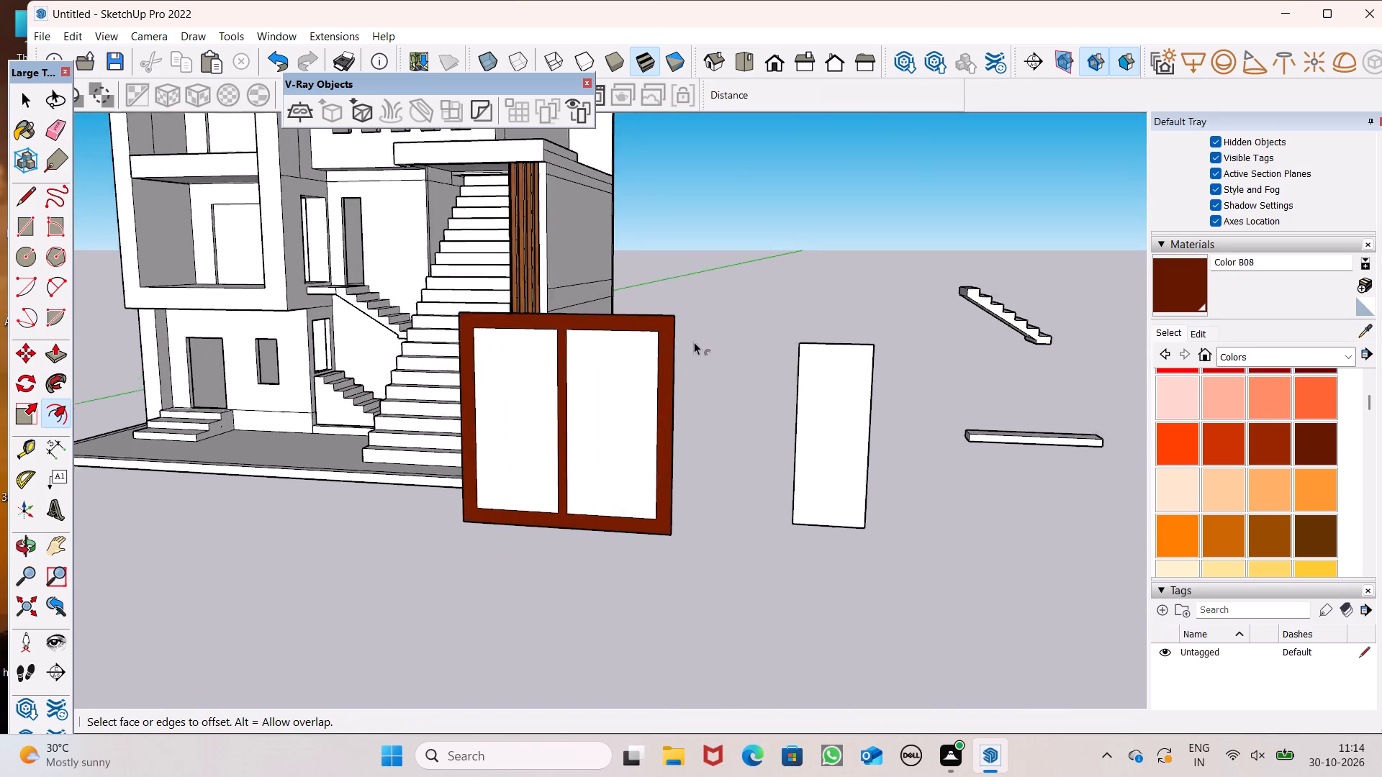
{"action": "scroll", "coordinate": [694, 342], "scroll_direction": "up", "scroll_amount": 2}
{"action": "scroll", "coordinate": [767, 342], "scroll_direction": "down", "scroll_amount": 2}
{"action": "scroll", "coordinate": [867, 373], "scroll_direction": "up", "scroll_amount": 5}
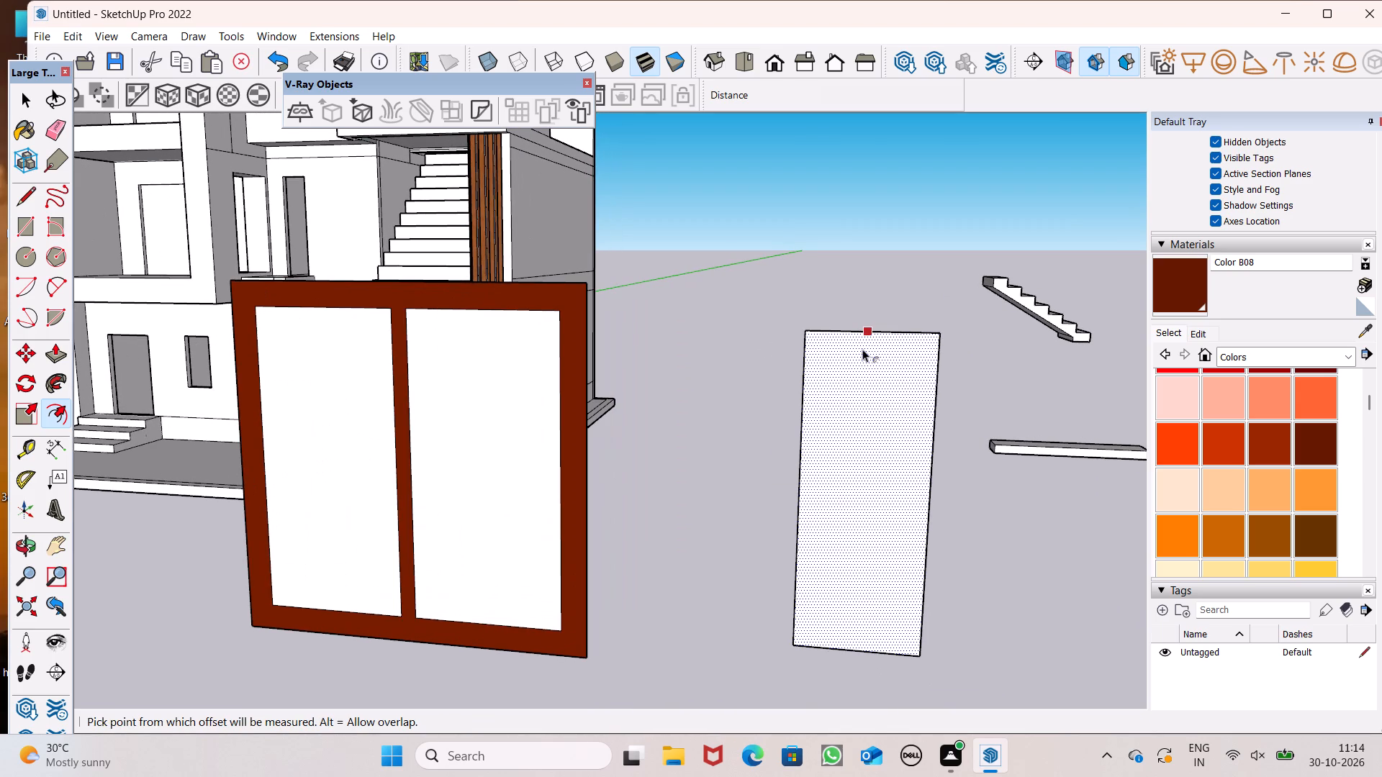
{"action": "left_click", "coordinate": [862, 349]}
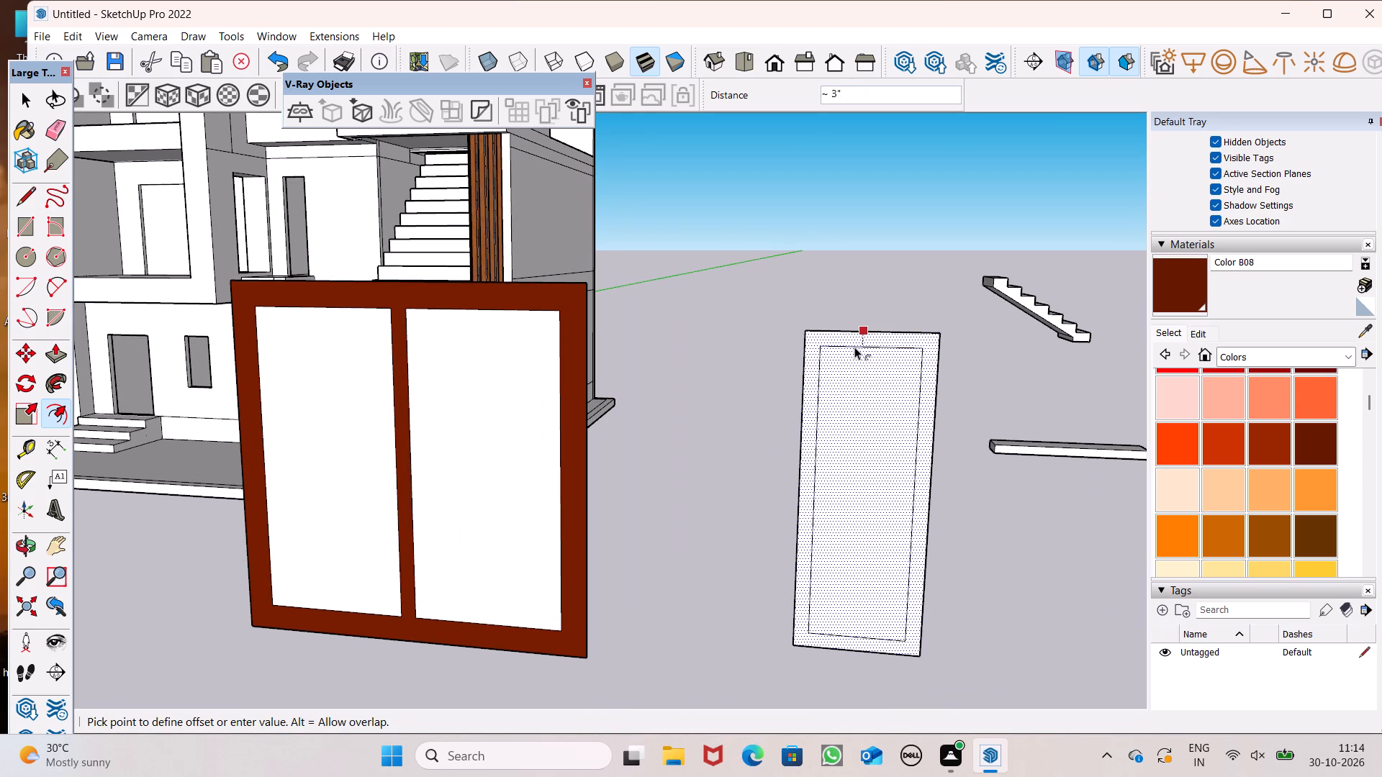
Paint the front face of the narrow panel's border with Color B08.
{"action": "left_click", "coordinate": [1172, 286]}
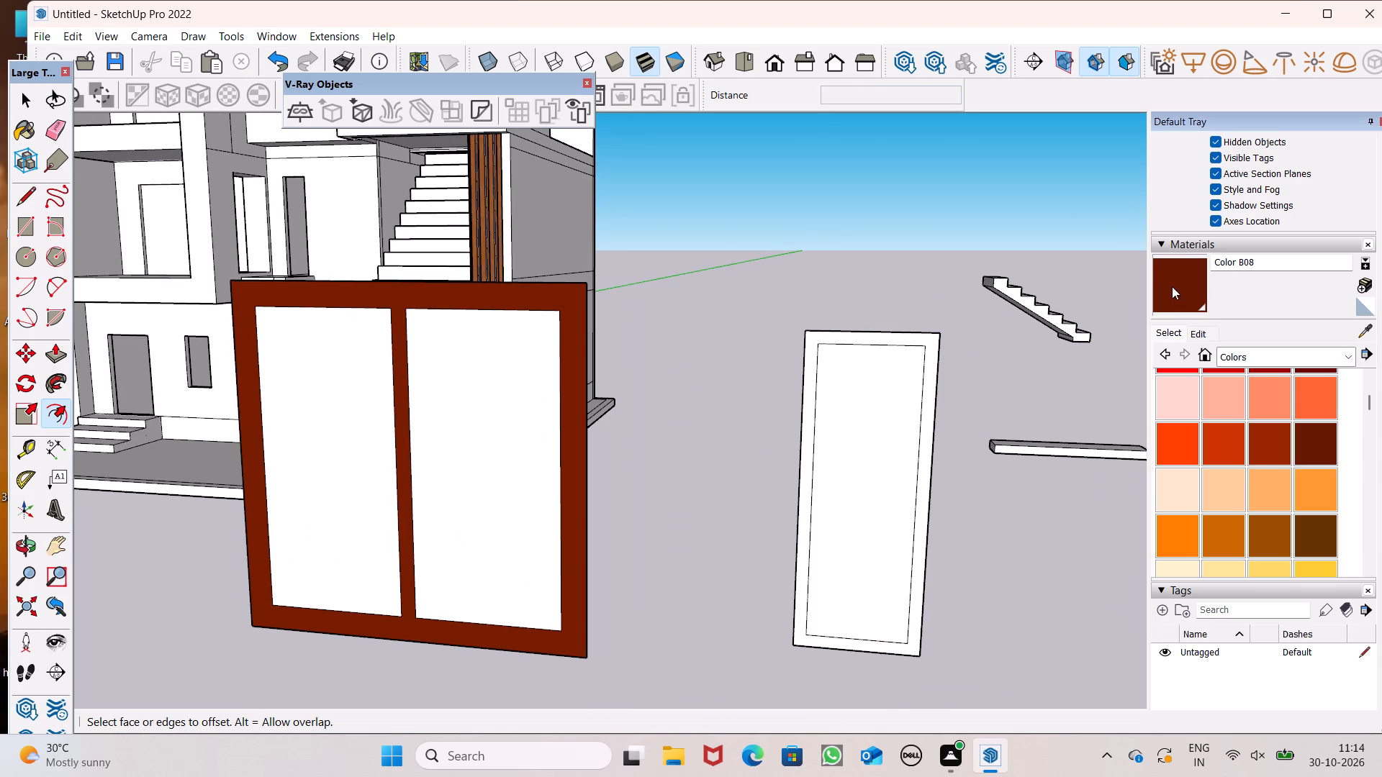
{"action": "scroll", "coordinate": [978, 345], "scroll_direction": "up", "scroll_amount": 3}
{"action": "scroll", "coordinate": [889, 333], "scroll_direction": "down", "scroll_amount": 3}
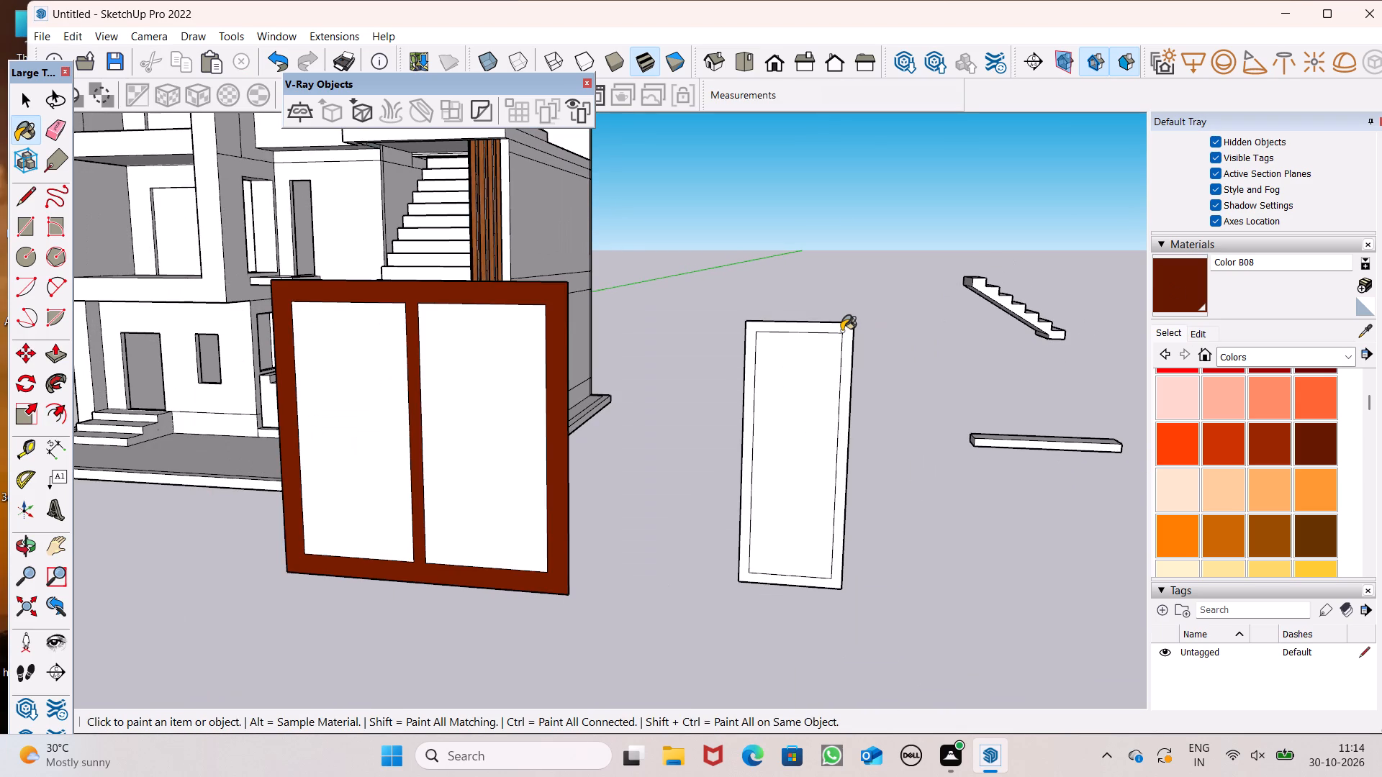
{"action": "left_click", "coordinate": [841, 331]}
Paint the back face of the narrow panel's border with Color B08.
{"action": "middle_click_drag", "start_coordinate": [852, 447], "coordinate": [446, 487]}
{"action": "scroll", "coordinate": [446, 478], "scroll_direction": "up", "scroll_amount": 1}
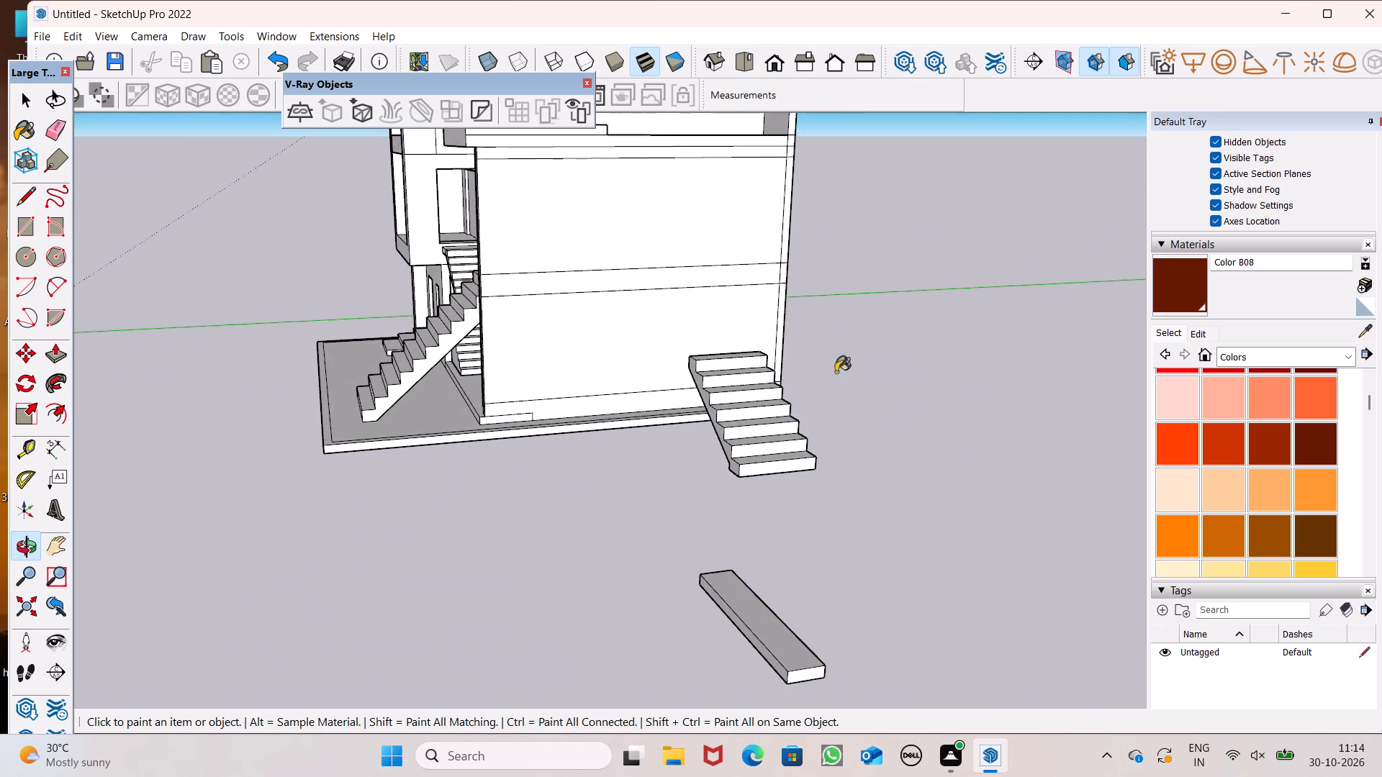
{"action": "scroll", "coordinate": [837, 376], "scroll_direction": "down", "scroll_amount": 4}
{"action": "scroll", "coordinate": [651, 432], "scroll_direction": "down", "scroll_amount": 6}
{"action": "middle_click_drag", "start_coordinate": [610, 468], "coordinate": [413, 481]}
{"action": "scroll", "coordinate": [441, 502], "scroll_direction": "up", "scroll_amount": 1}
{"action": "scroll", "coordinate": [42, 370], "scroll_direction": "up", "scroll_amount": 8}
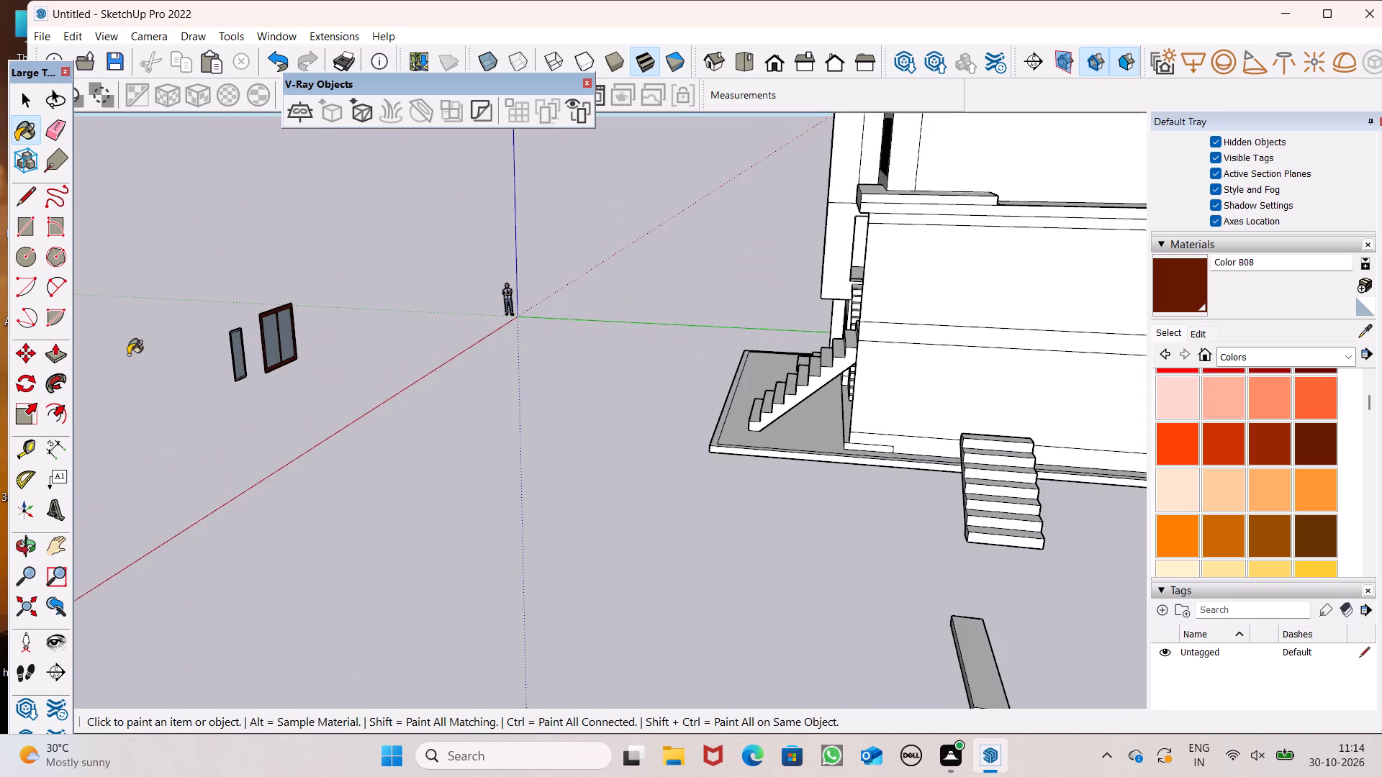
{"action": "scroll", "coordinate": [208, 354], "scroll_direction": "up", "scroll_amount": 9}
{"action": "scroll", "coordinate": [254, 419], "scroll_direction": "up", "scroll_amount": 6}
{"action": "scroll", "coordinate": [285, 484], "scroll_direction": "down", "scroll_amount": 4}
{"action": "scroll", "coordinate": [315, 478], "scroll_direction": "up", "scroll_amount": 3}
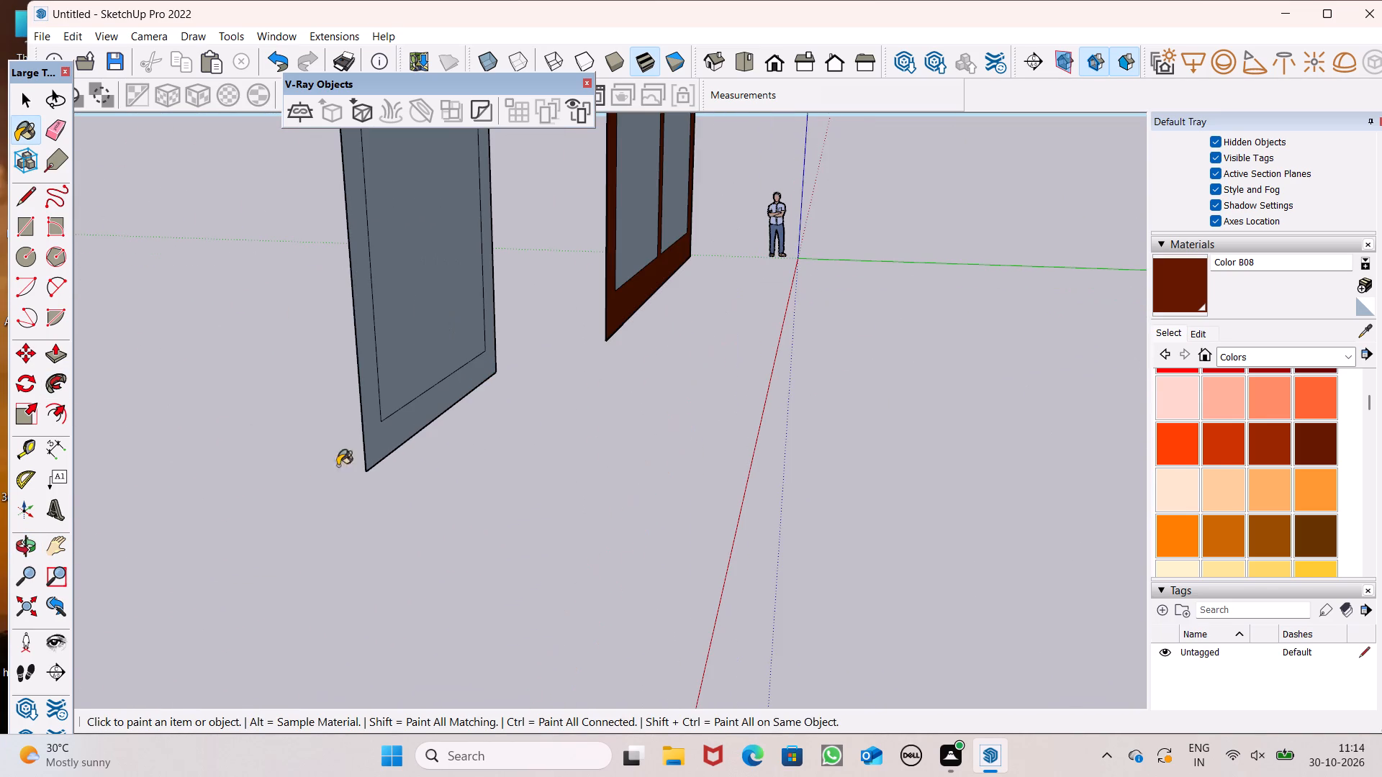
{"action": "left_click", "coordinate": [377, 447]}
{"action": "scroll", "coordinate": [362, 440], "scroll_direction": "down", "scroll_amount": 10}
{"action": "key", "text": "space"}
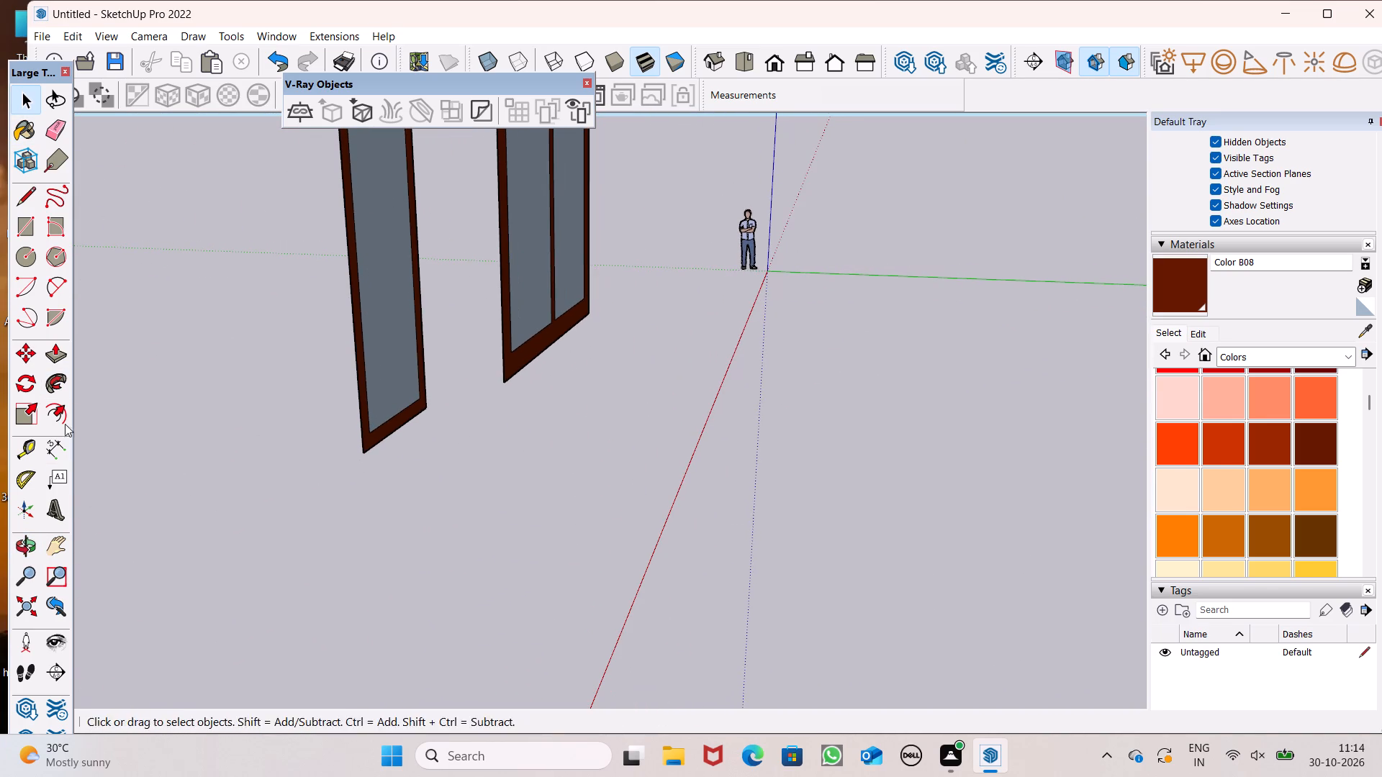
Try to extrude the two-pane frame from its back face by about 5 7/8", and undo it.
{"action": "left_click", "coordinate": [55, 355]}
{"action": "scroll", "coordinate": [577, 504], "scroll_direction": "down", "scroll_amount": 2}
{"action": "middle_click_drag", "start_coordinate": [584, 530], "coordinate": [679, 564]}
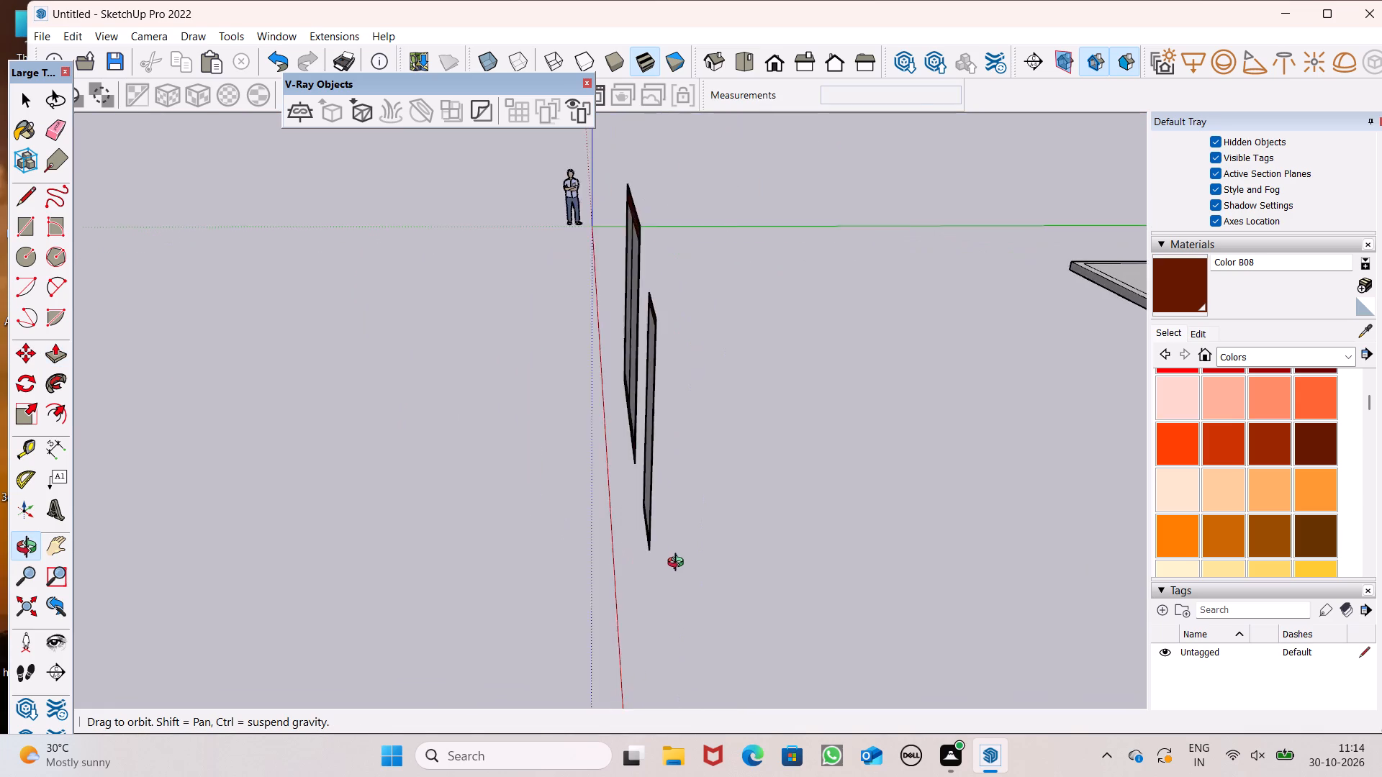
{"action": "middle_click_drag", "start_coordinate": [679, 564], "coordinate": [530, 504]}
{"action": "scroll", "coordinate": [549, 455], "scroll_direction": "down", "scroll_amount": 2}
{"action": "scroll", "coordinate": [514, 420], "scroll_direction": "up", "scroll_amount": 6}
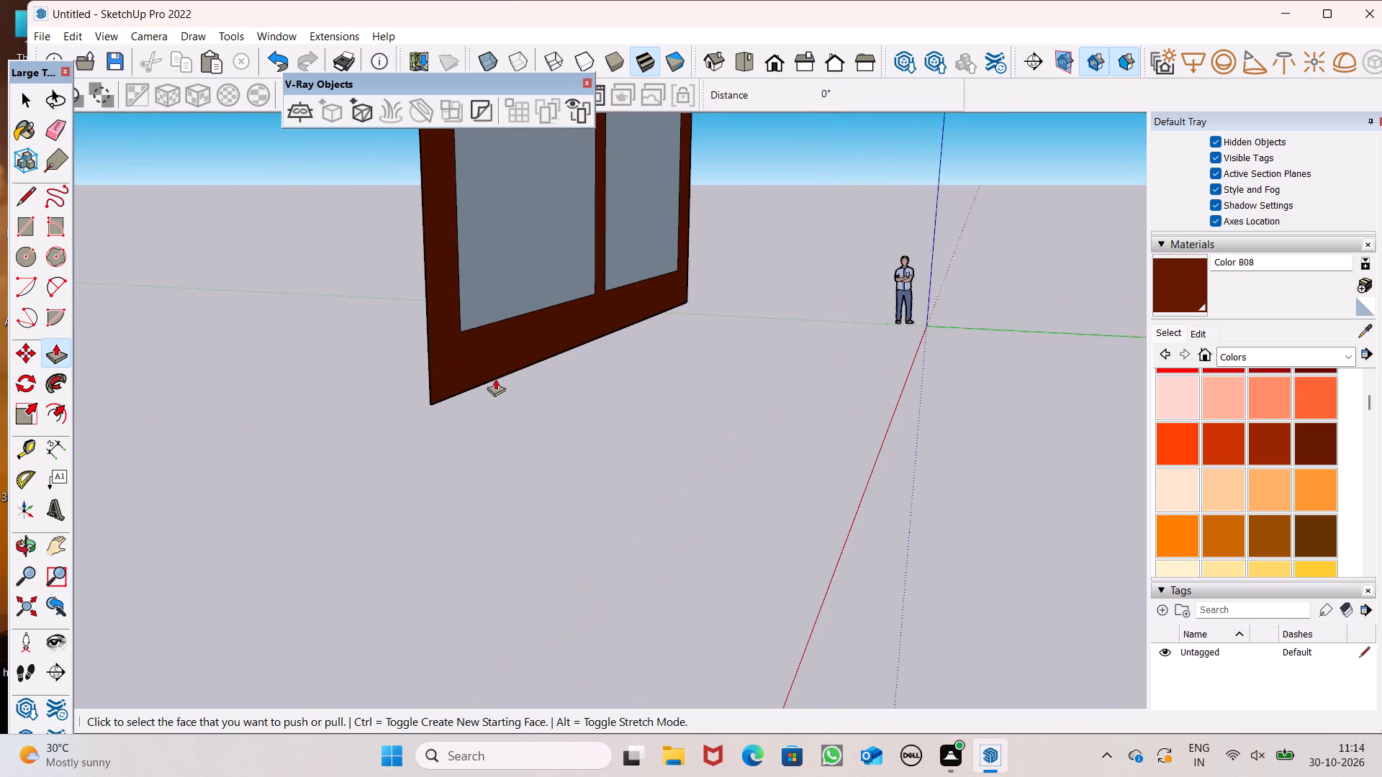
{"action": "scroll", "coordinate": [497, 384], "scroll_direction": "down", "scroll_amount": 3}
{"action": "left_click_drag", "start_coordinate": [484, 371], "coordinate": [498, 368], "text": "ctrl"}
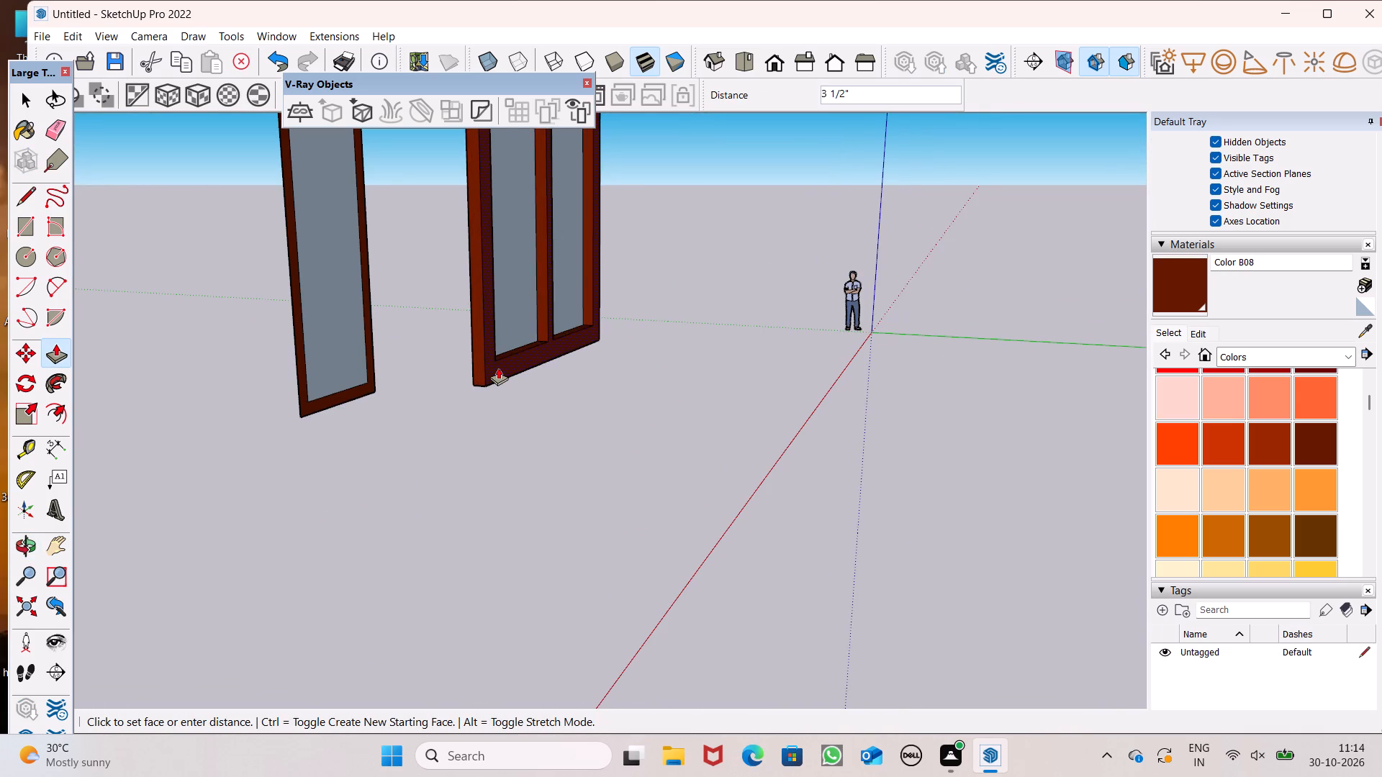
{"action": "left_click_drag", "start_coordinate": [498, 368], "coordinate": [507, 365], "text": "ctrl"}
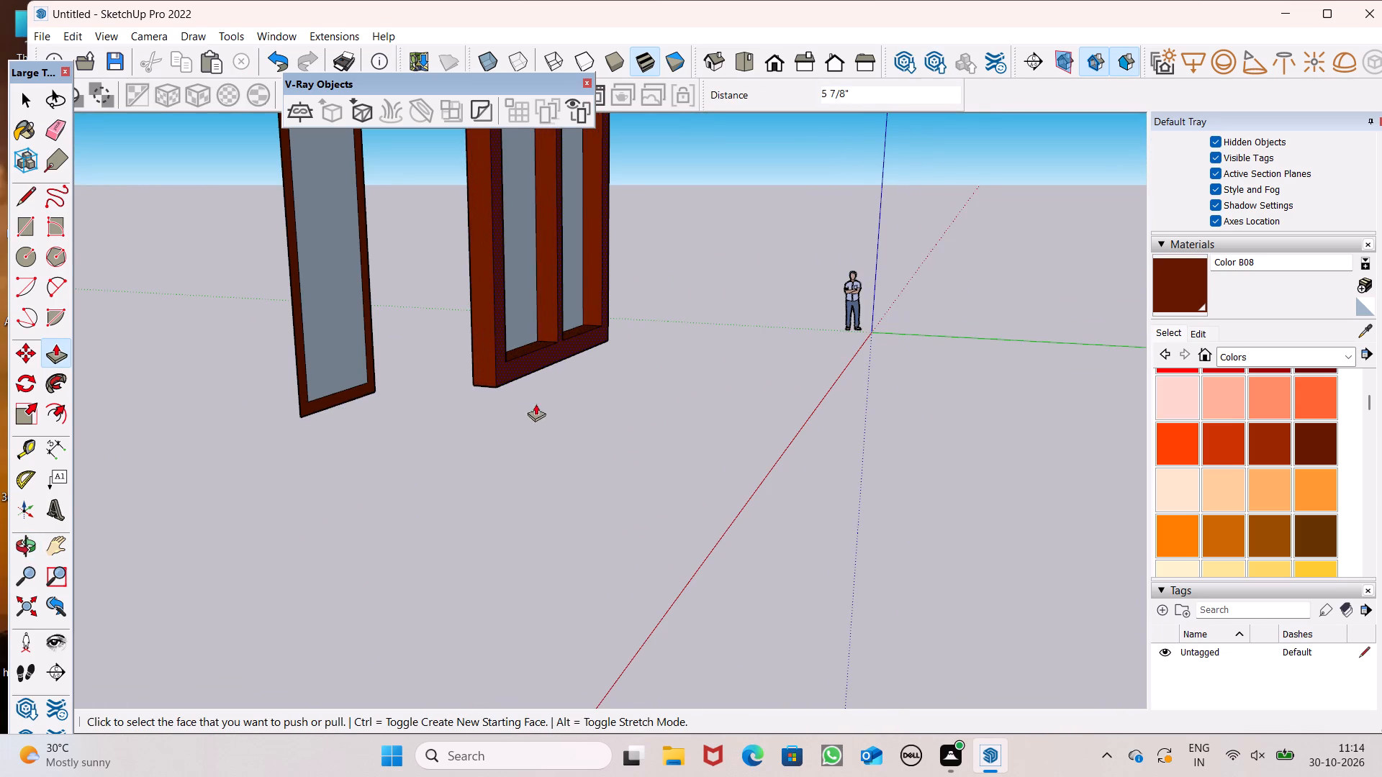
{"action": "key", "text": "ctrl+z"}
Extrude the two-pane frame and divider outward from the back face by about 2 15/16".
{"action": "middle_click_drag", "start_coordinate": [554, 436], "coordinate": [533, 445], "text": "ctrl"}
{"action": "scroll", "coordinate": [420, 407], "scroll_direction": "up", "scroll_amount": 3}
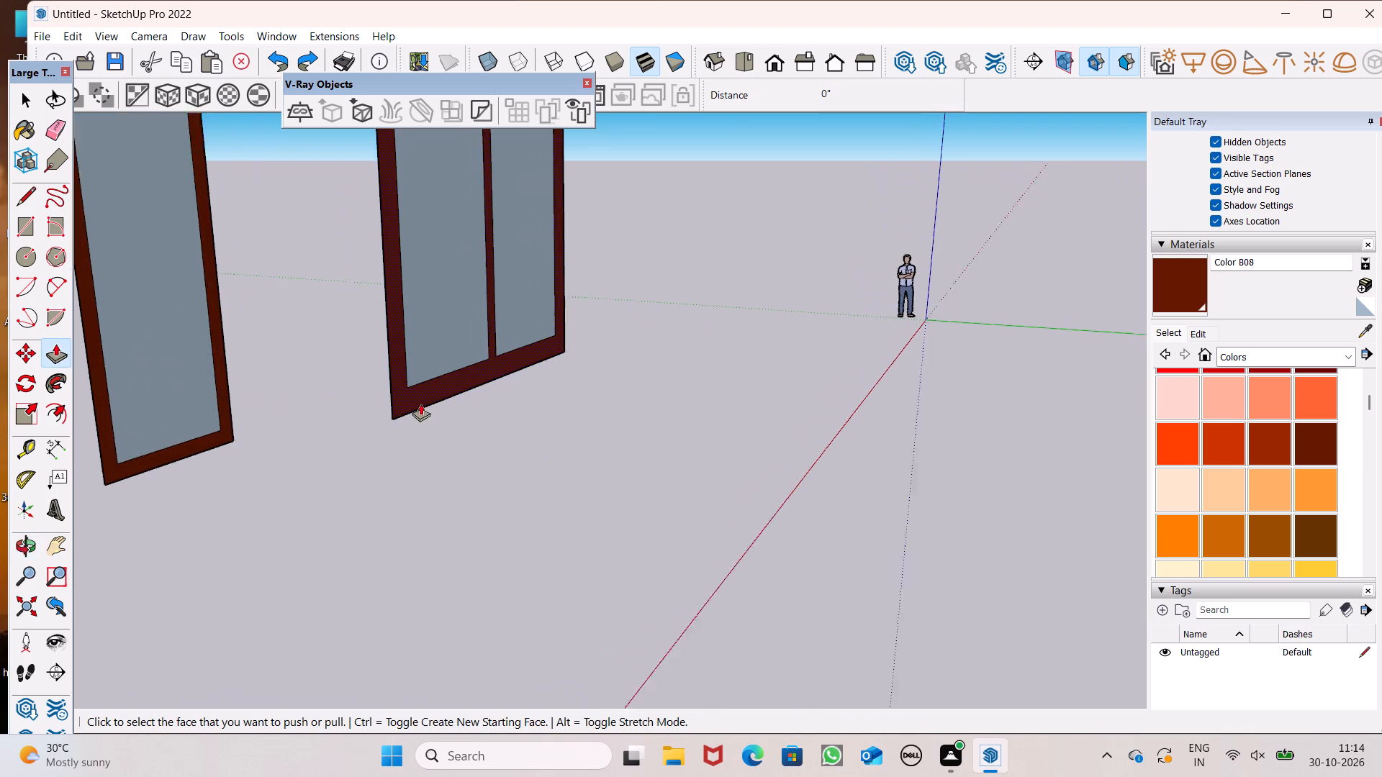
{"action": "scroll", "coordinate": [420, 404], "scroll_direction": "up", "scroll_amount": 3}
{"action": "left_click_drag", "start_coordinate": [407, 401], "coordinate": [426, 409]}
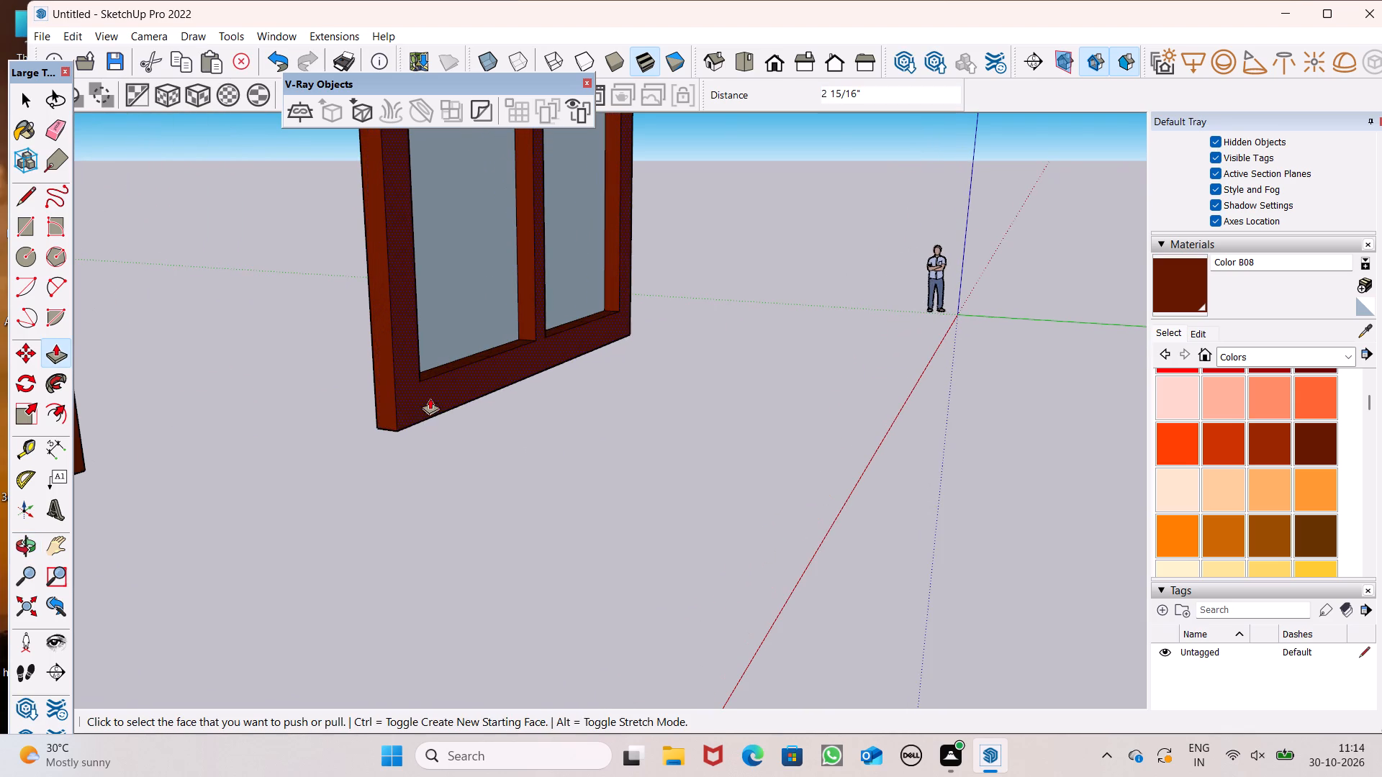
Extrude the narrow window's border outward from its back face by about 2 5/8".
{"action": "scroll", "coordinate": [557, 335], "scroll_direction": "down", "scroll_amount": 6}
{"action": "scroll", "coordinate": [294, 401], "scroll_direction": "up", "scroll_amount": 6}
{"action": "left_click_drag", "start_coordinate": [289, 409], "coordinate": [292, 413]}
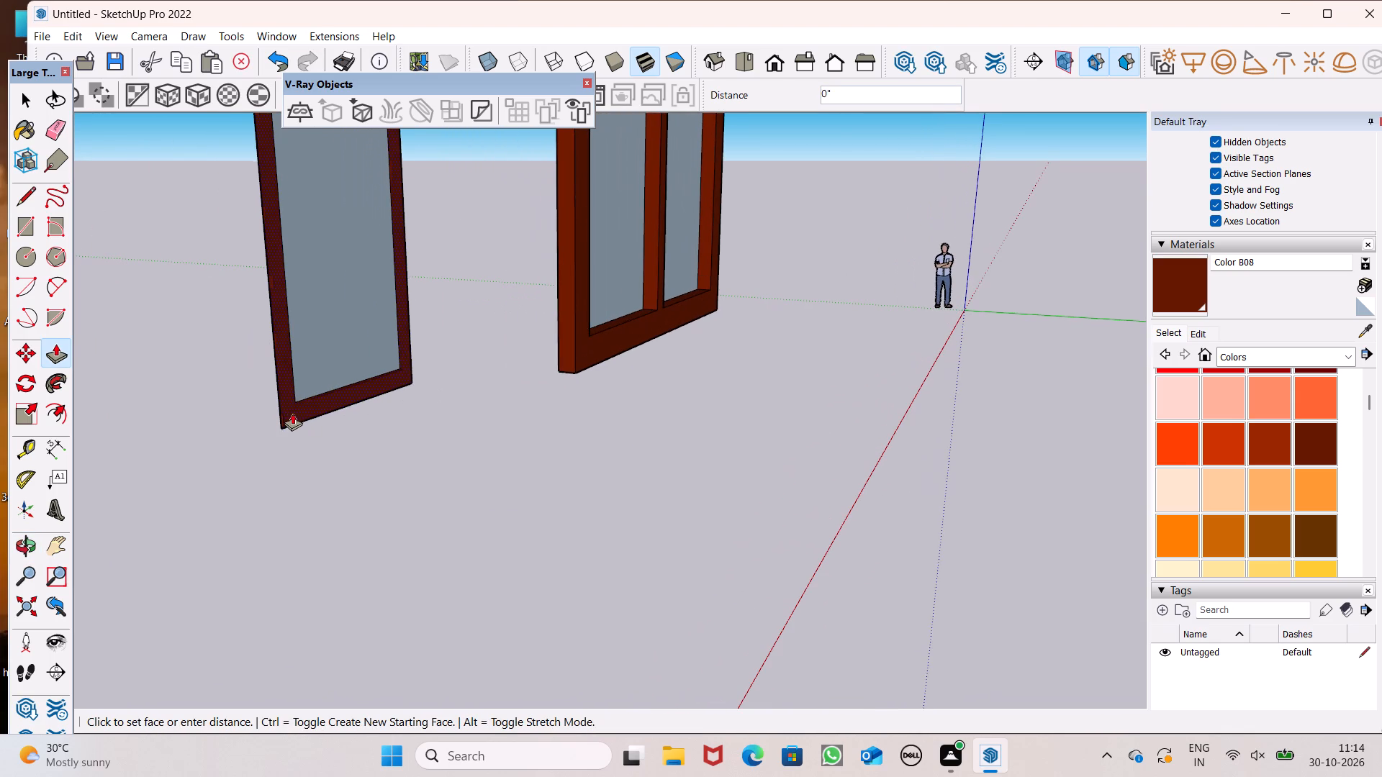
{"action": "left_click_drag", "start_coordinate": [292, 413], "coordinate": [309, 418]}
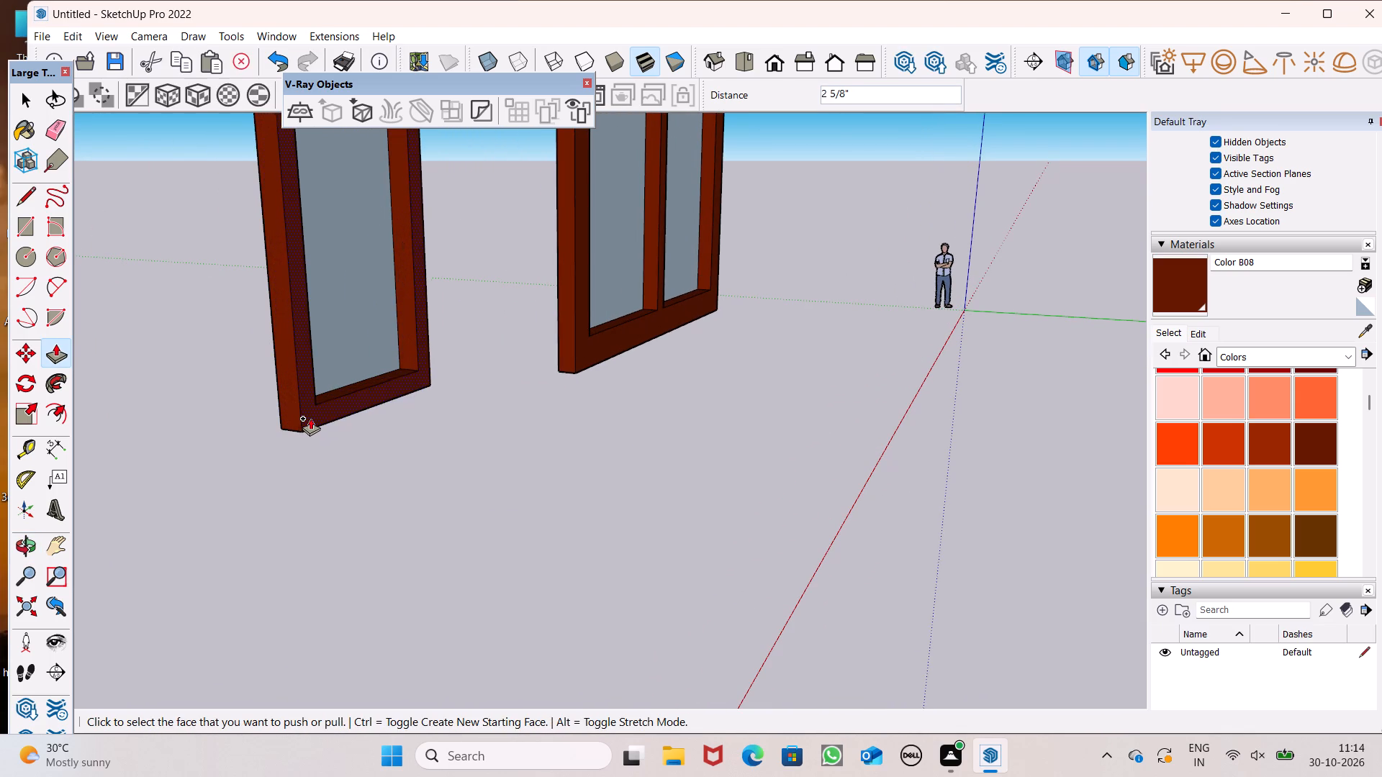
Examine both framed windows from the front side together with the house.
{"action": "scroll", "coordinate": [311, 418], "scroll_direction": "down", "scroll_amount": 5}
{"action": "middle_click_drag", "start_coordinate": [423, 513], "coordinate": [715, 586]}
{"action": "scroll", "coordinate": [546, 522], "scroll_direction": "down", "scroll_amount": 5}
{"action": "middle_click_drag", "start_coordinate": [592, 552], "coordinate": [749, 580]}
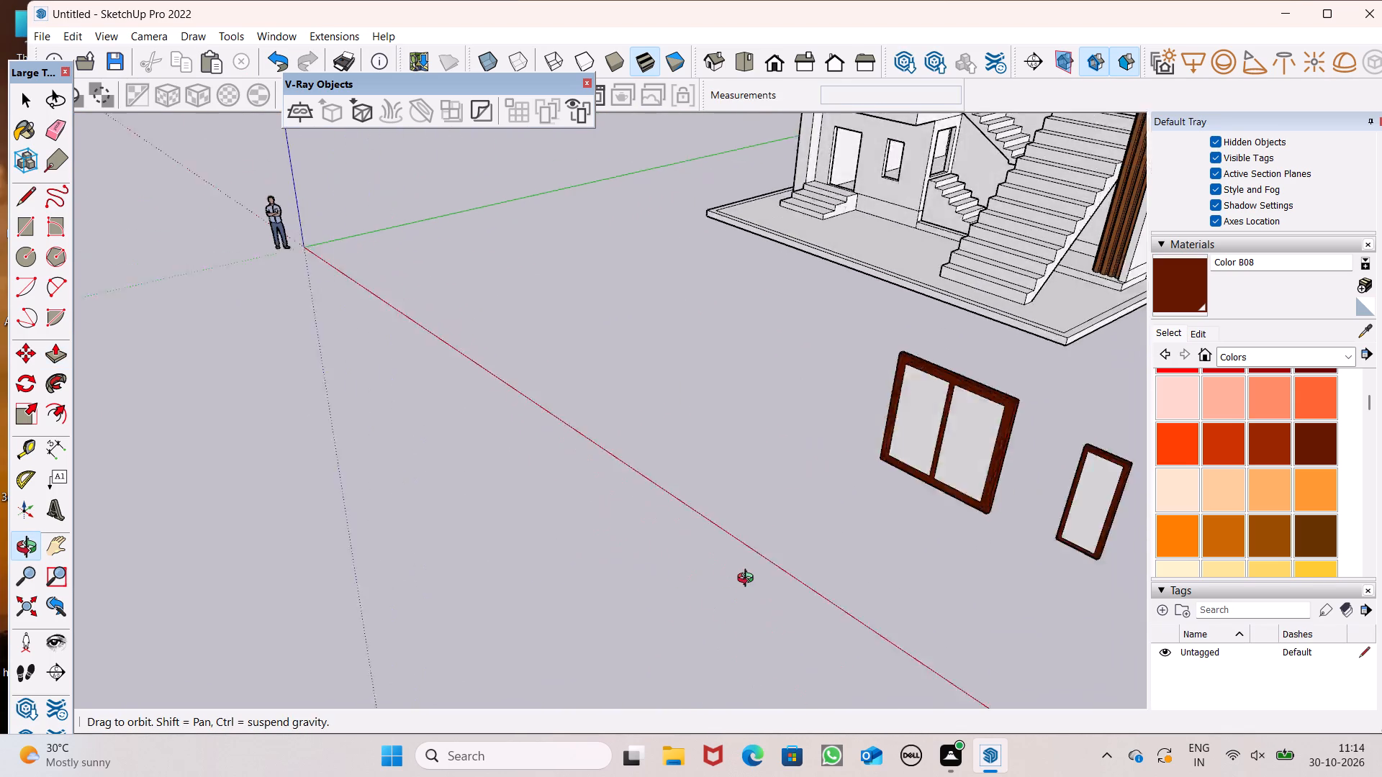
{"action": "middle_click_drag", "start_coordinate": [749, 580], "coordinate": [754, 563]}
{"action": "scroll", "coordinate": [615, 522], "scroll_direction": "down", "scroll_amount": 4}
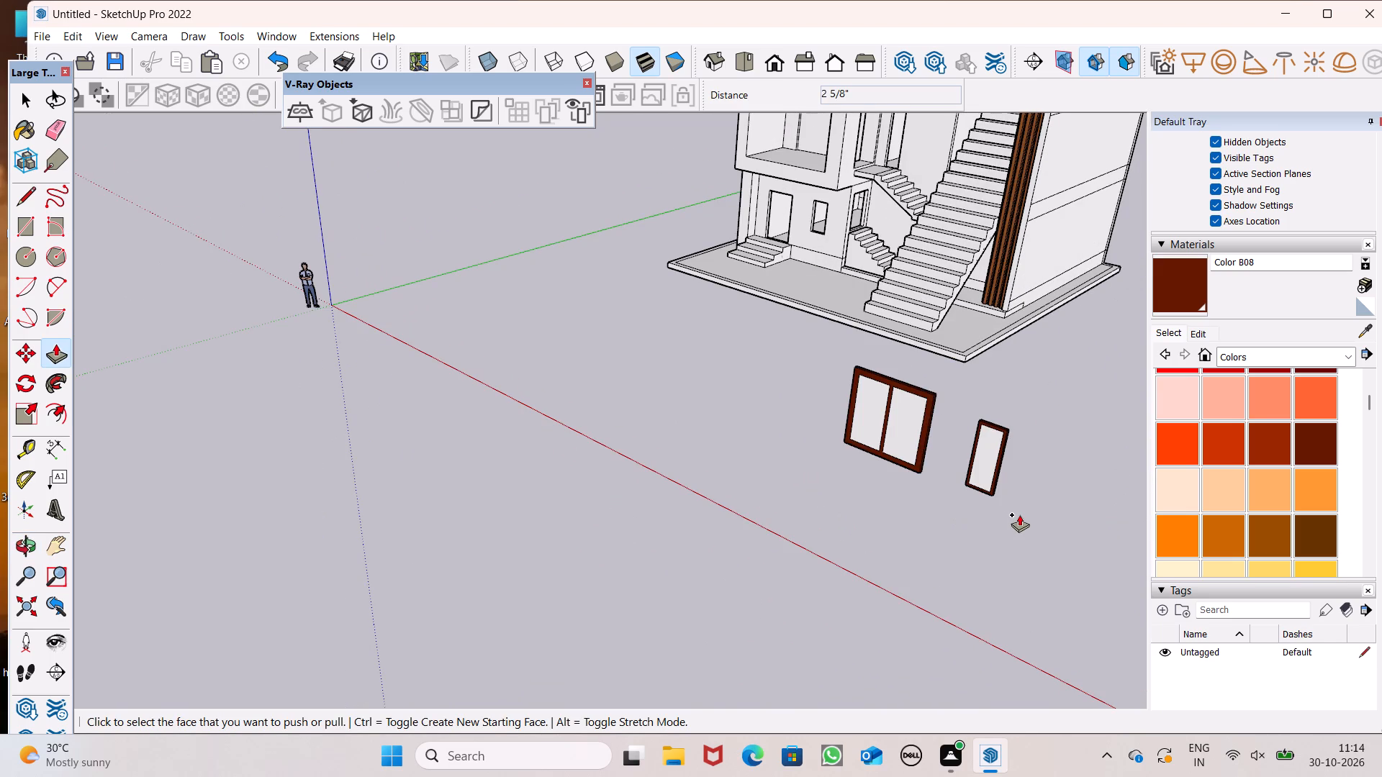
{"action": "scroll", "coordinate": [980, 483], "scroll_direction": "up", "scroll_amount": 2}
{"action": "scroll", "coordinate": [895, 482], "scroll_direction": "down", "scroll_amount": 1}
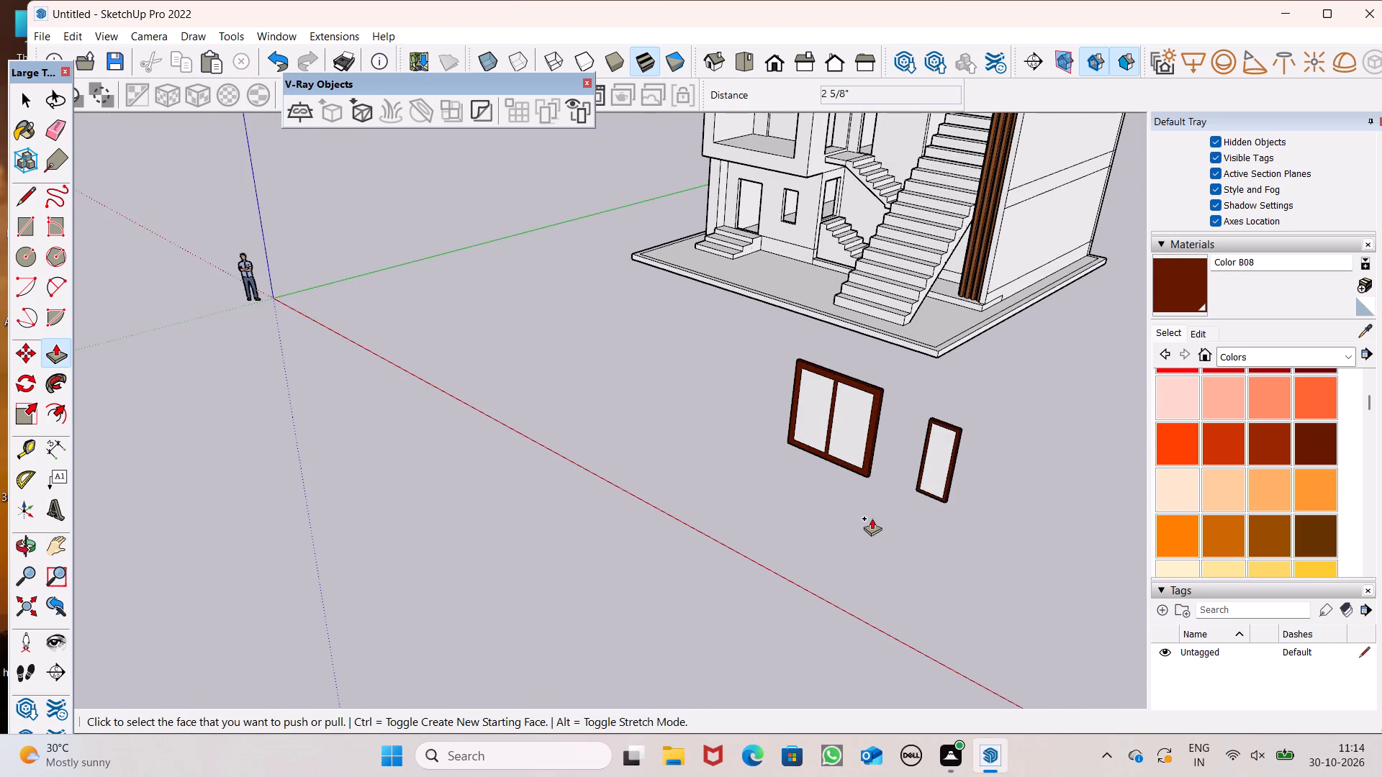
{"action": "middle_click_drag", "start_coordinate": [872, 521], "coordinate": [969, 510]}
{"action": "scroll", "coordinate": [695, 488], "scroll_direction": "down", "scroll_amount": 3}
{"action": "middle_click_drag", "start_coordinate": [718, 542], "coordinate": [857, 558]}
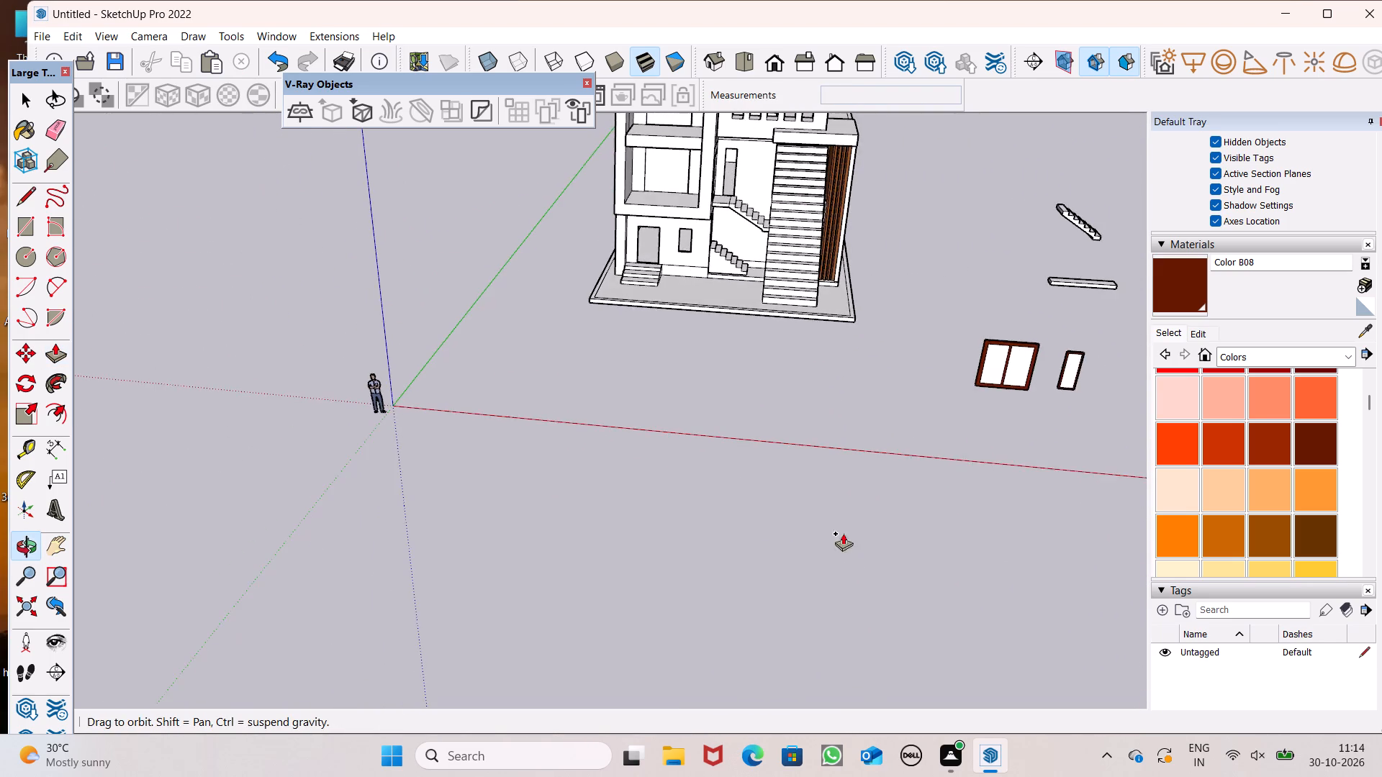
{"action": "scroll", "coordinate": [416, 458], "scroll_direction": "down", "scroll_amount": 5}
Extrude the two-pane window's frame and divider outward from the front face by about 4 5/16".
{"action": "scroll", "coordinate": [853, 453], "scroll_direction": "up", "scroll_amount": 6}
{"action": "scroll", "coordinate": [618, 397], "scroll_direction": "up", "scroll_amount": 1}
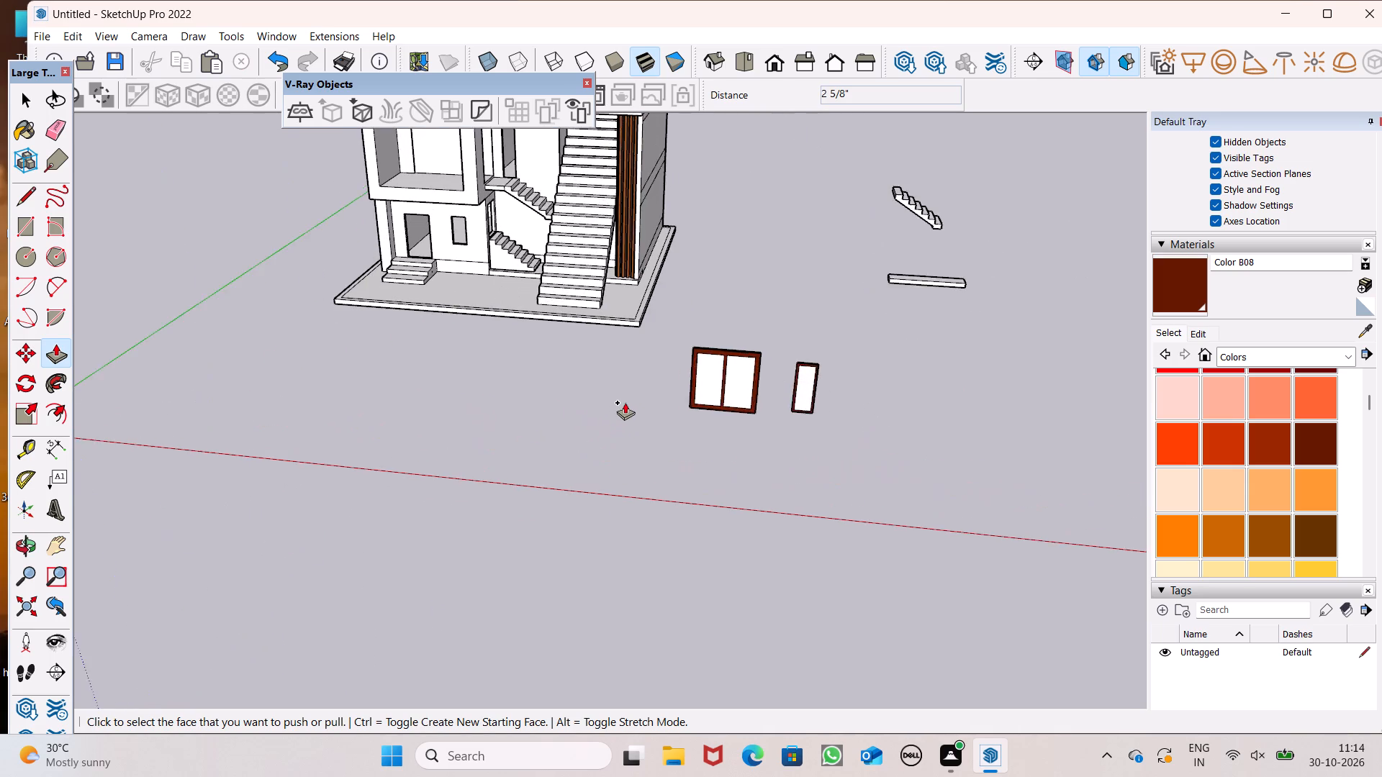
{"action": "scroll", "coordinate": [625, 402], "scroll_direction": "up", "scroll_amount": 2}
{"action": "scroll", "coordinate": [629, 409], "scroll_direction": "down", "scroll_amount": 1}
{"action": "scroll", "coordinate": [629, 409], "scroll_direction": "up", "scroll_amount": 3}
{"action": "scroll", "coordinate": [852, 412], "scroll_direction": "up", "scroll_amount": 5}
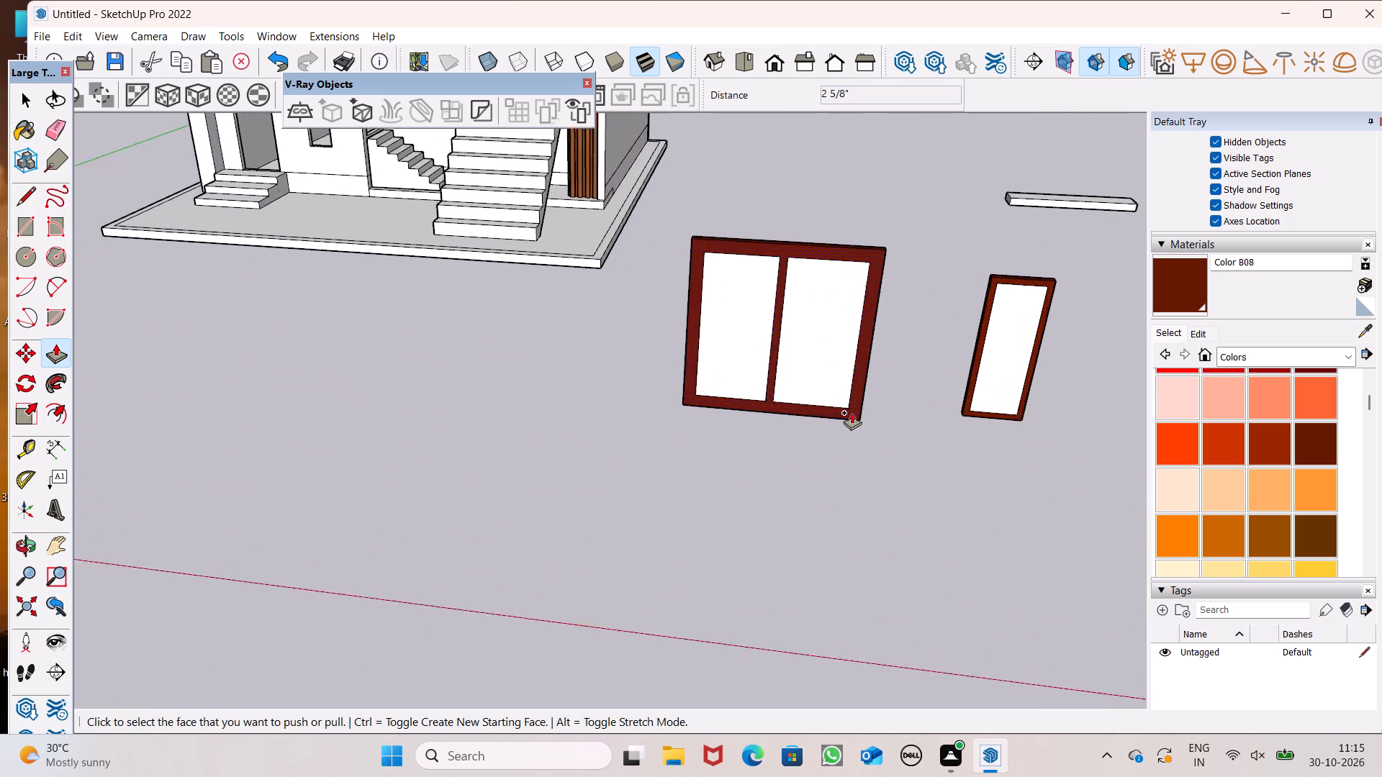
{"action": "scroll", "coordinate": [852, 412], "scroll_direction": "up", "scroll_amount": 6}
{"action": "scroll", "coordinate": [837, 419], "scroll_direction": "down", "scroll_amount": 3}
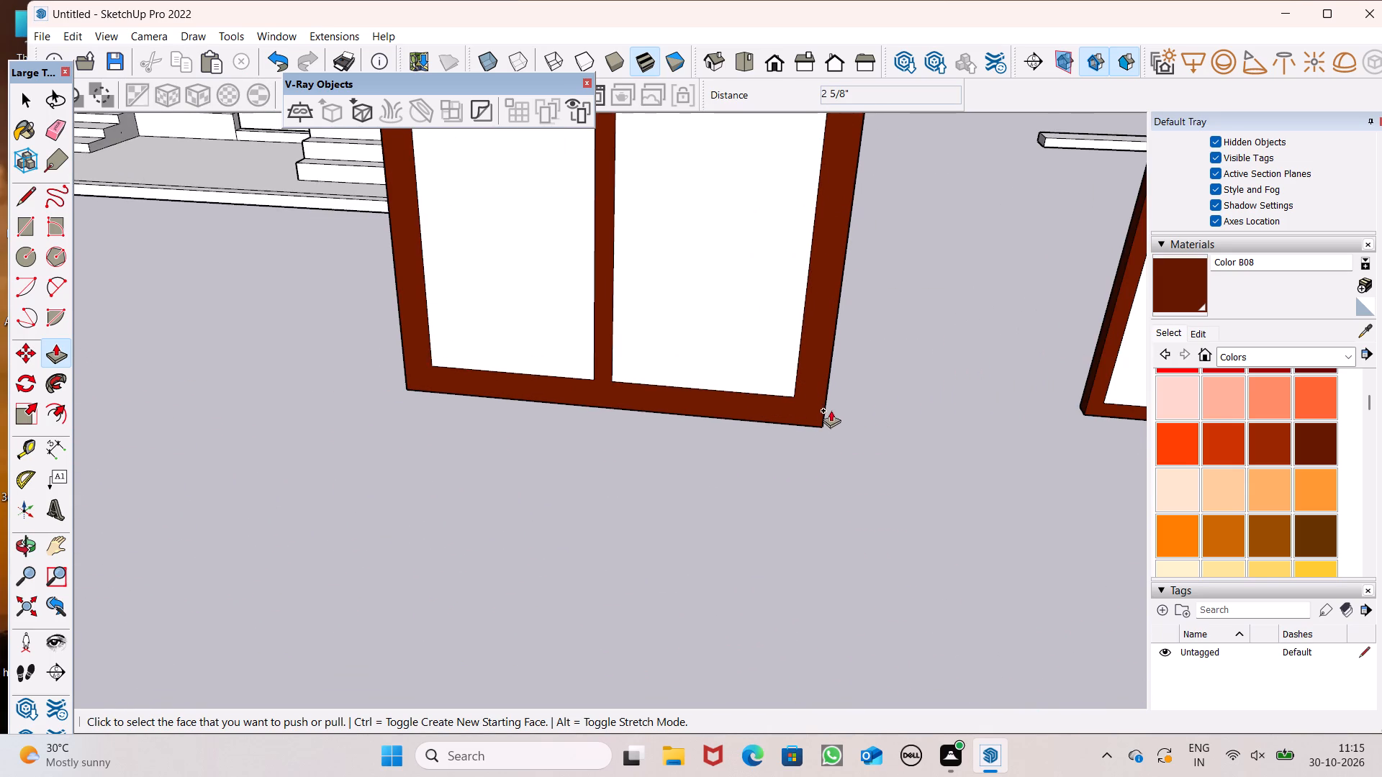
{"action": "left_click_drag", "start_coordinate": [820, 410], "coordinate": [813, 420]}
{"action": "scroll", "coordinate": [556, 424], "scroll_direction": "down", "scroll_amount": 6}
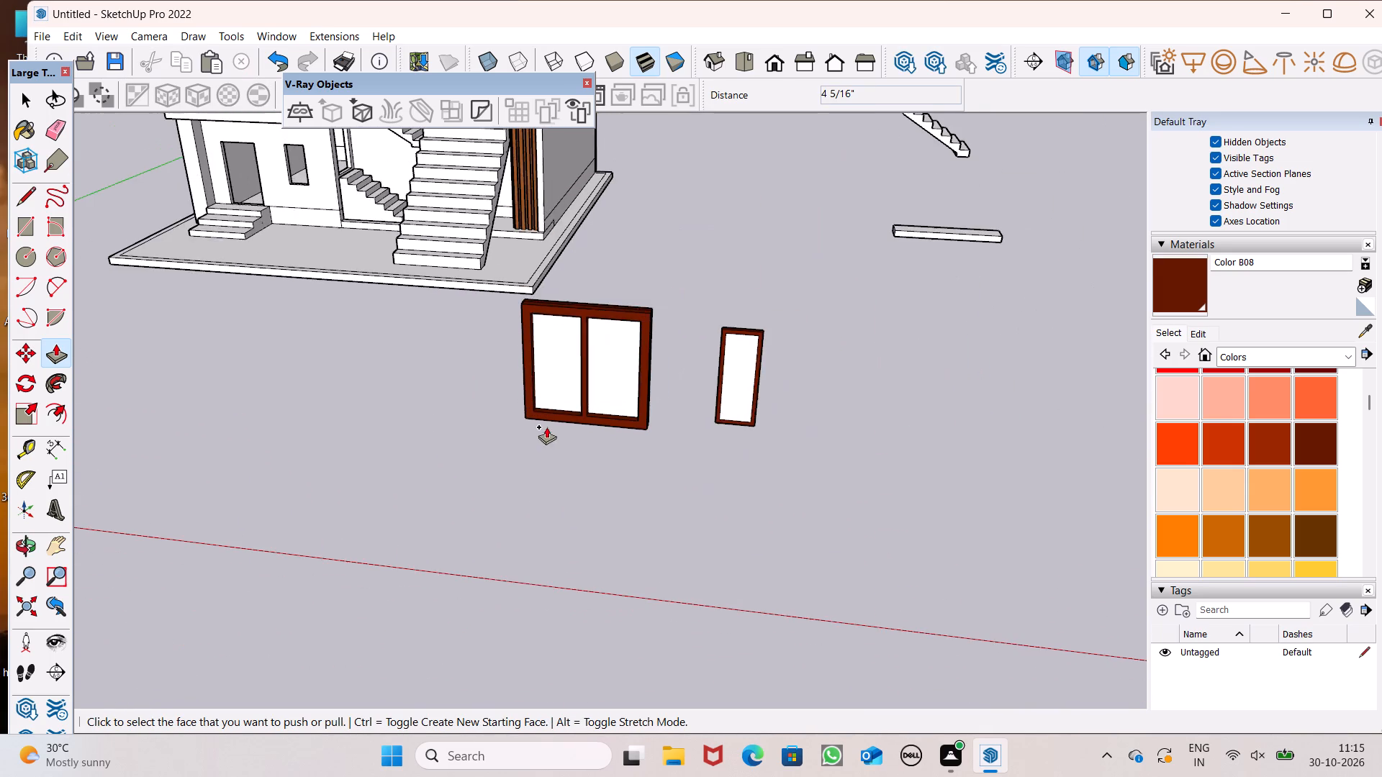
Extrude the narrow window's border outward from its front face to thicken the frame.
{"action": "scroll", "coordinate": [697, 427], "scroll_direction": "up", "scroll_amount": 6}
{"action": "scroll", "coordinate": [773, 424], "scroll_direction": "up", "scroll_amount": 2}
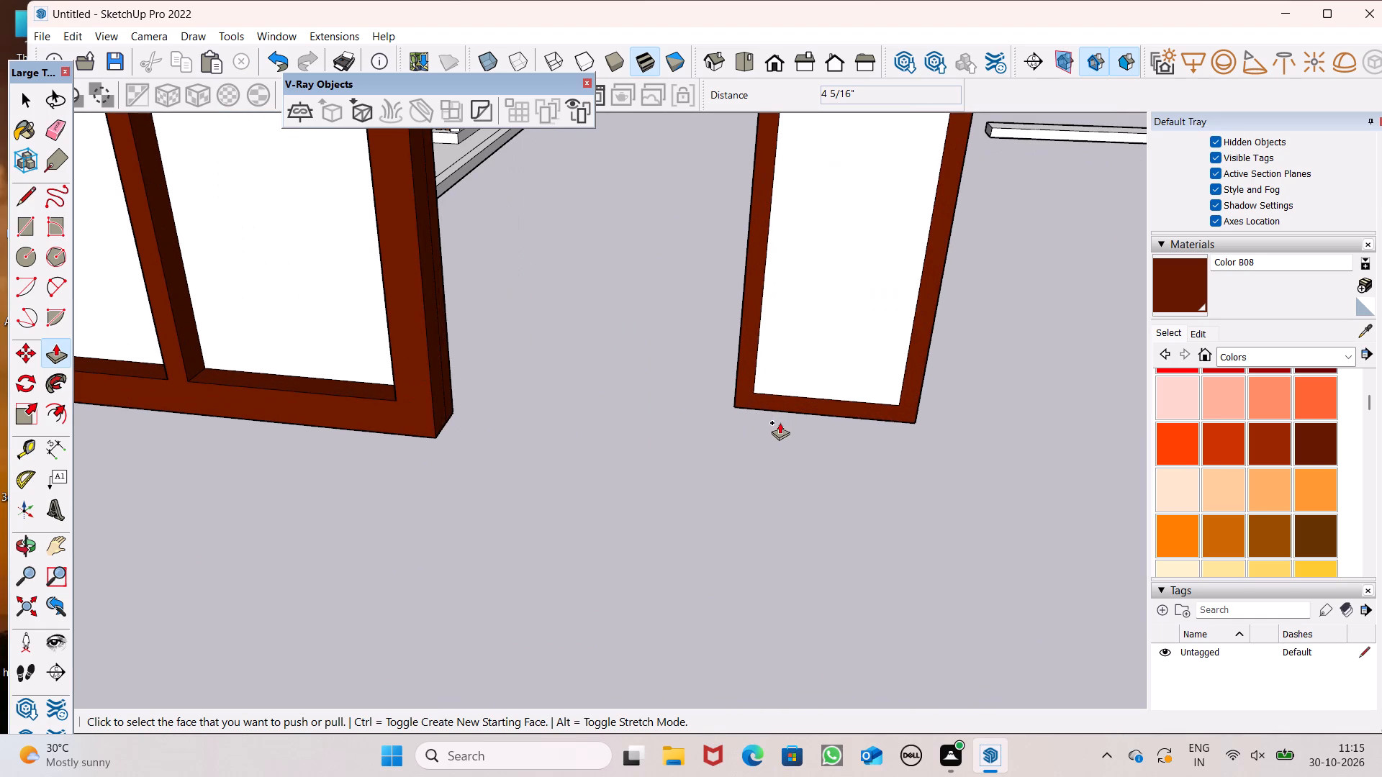
{"action": "scroll", "coordinate": [925, 396], "scroll_direction": "up", "scroll_amount": 1}
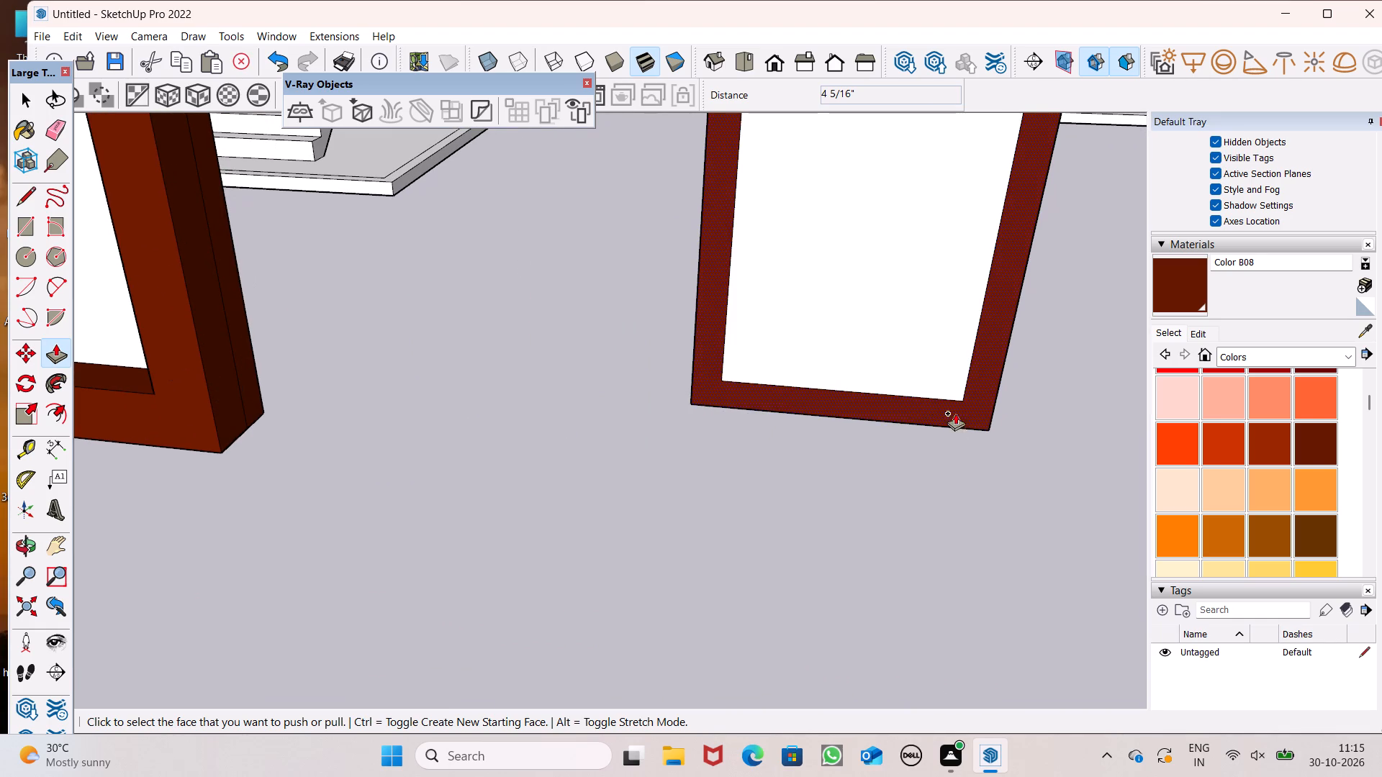
{"action": "left_click_drag", "start_coordinate": [964, 420], "coordinate": [962, 441]}
{"action": "key", "text": "space"}
{"action": "scroll", "coordinate": [584, 394], "scroll_direction": "down", "scroll_amount": 7}
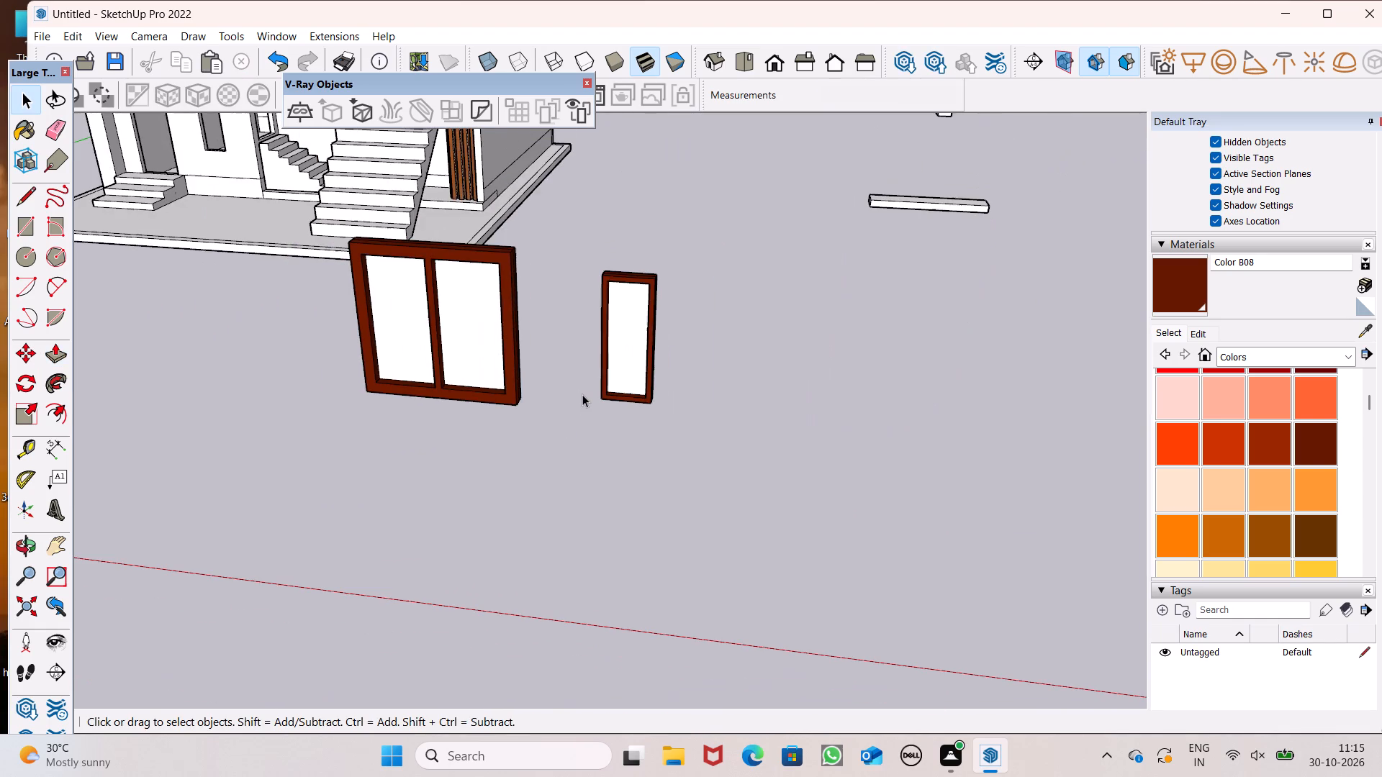
{"action": "left_click", "coordinate": [582, 399]}
Paint both panes of the two-pane window with Translucent Glass Gray from the Glass and Mirrors materials.
{"action": "middle_click_drag", "start_coordinate": [585, 399], "coordinate": [624, 361]}
{"action": "scroll", "coordinate": [677, 386], "scroll_direction": "down", "scroll_amount": 1}
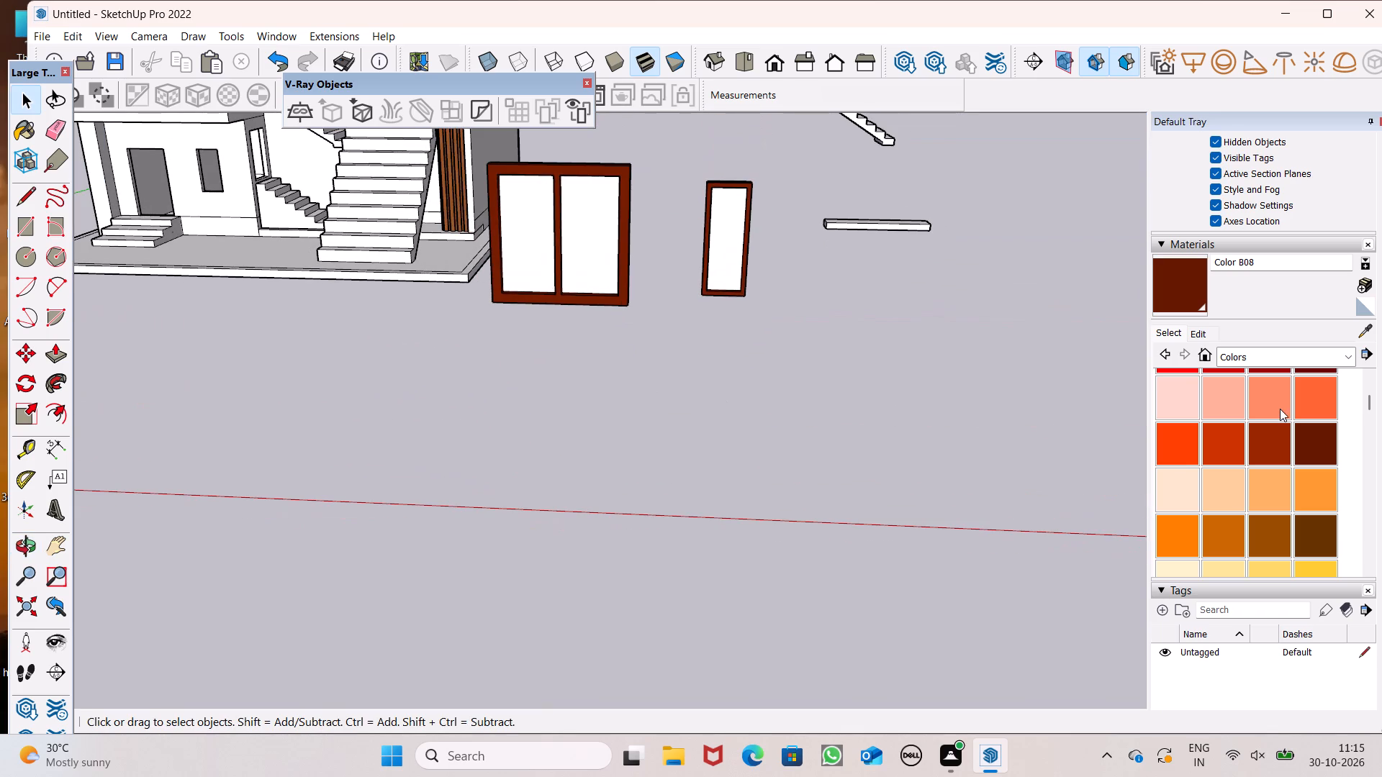
{"action": "left_click", "coordinate": [1284, 359]}
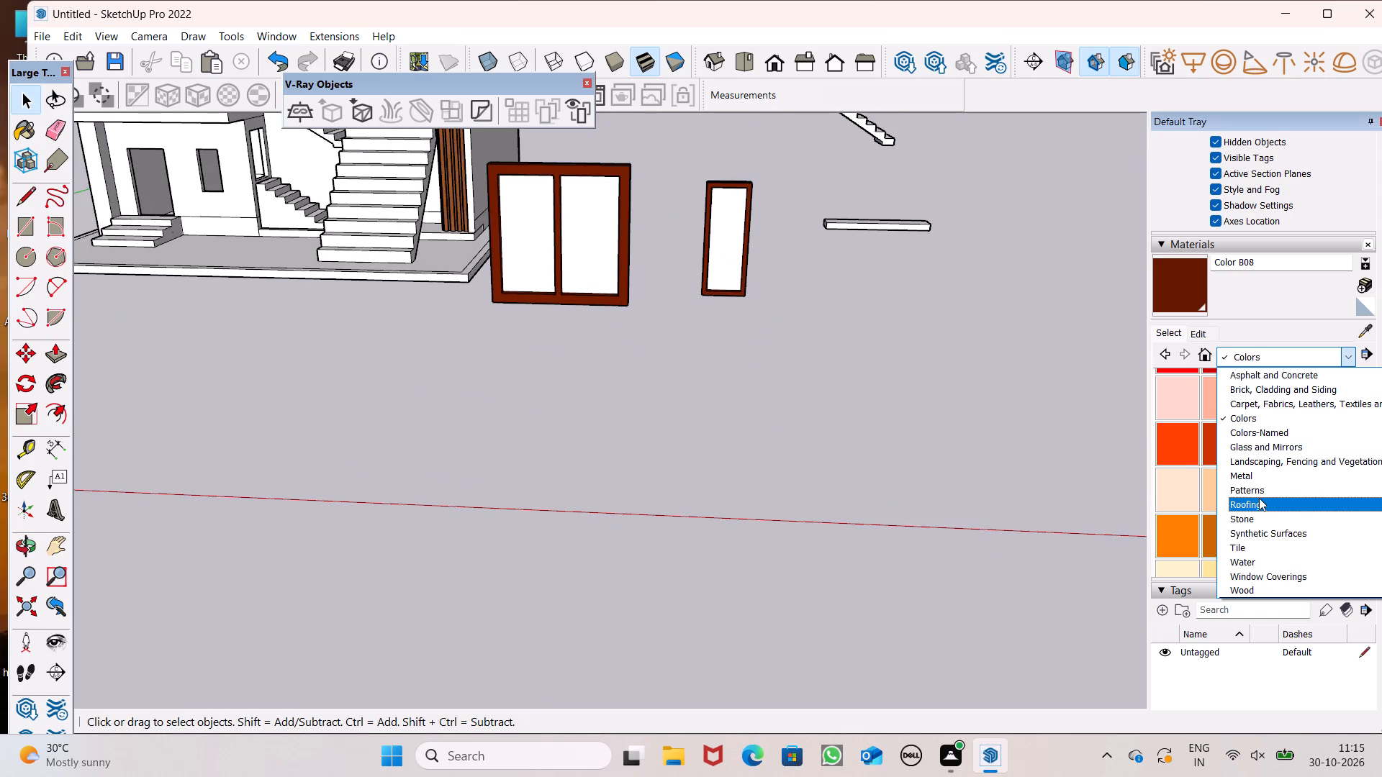
{"action": "left_click", "coordinate": [1263, 453]}
{"action": "left_click", "coordinate": [1309, 438]}
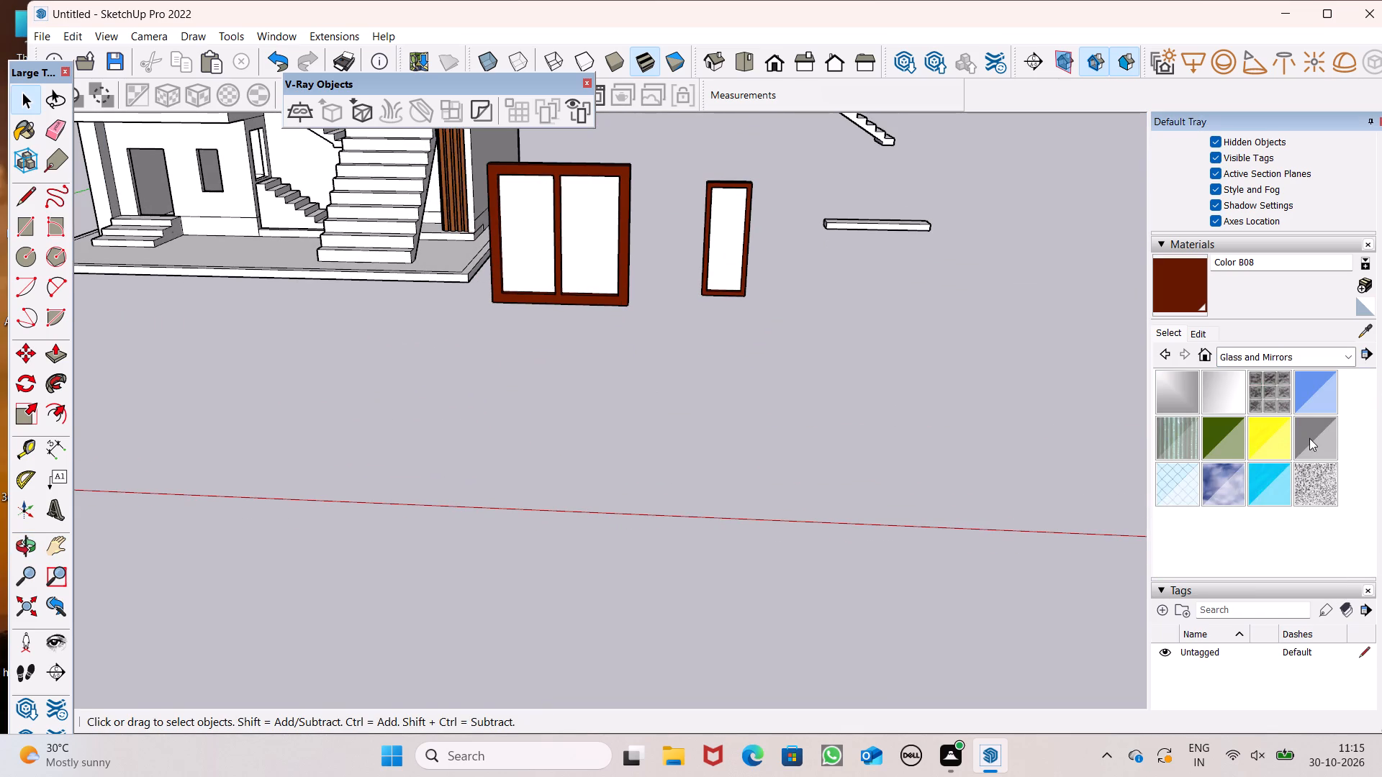
{"action": "left_click", "coordinate": [579, 240]}
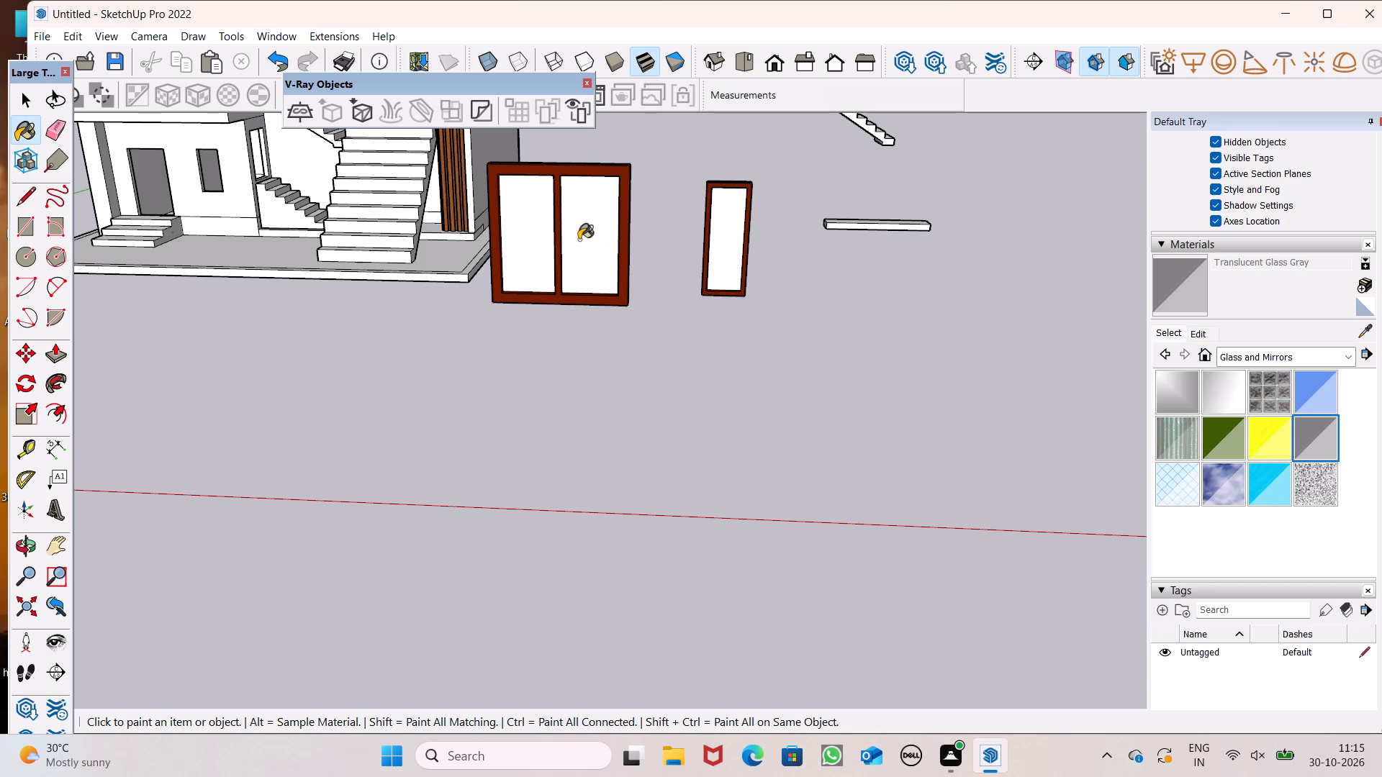
{"action": "left_click", "coordinate": [517, 228]}
{"action": "scroll", "coordinate": [597, 294], "scroll_direction": "down", "scroll_amount": 3}
{"action": "key", "text": "space"}
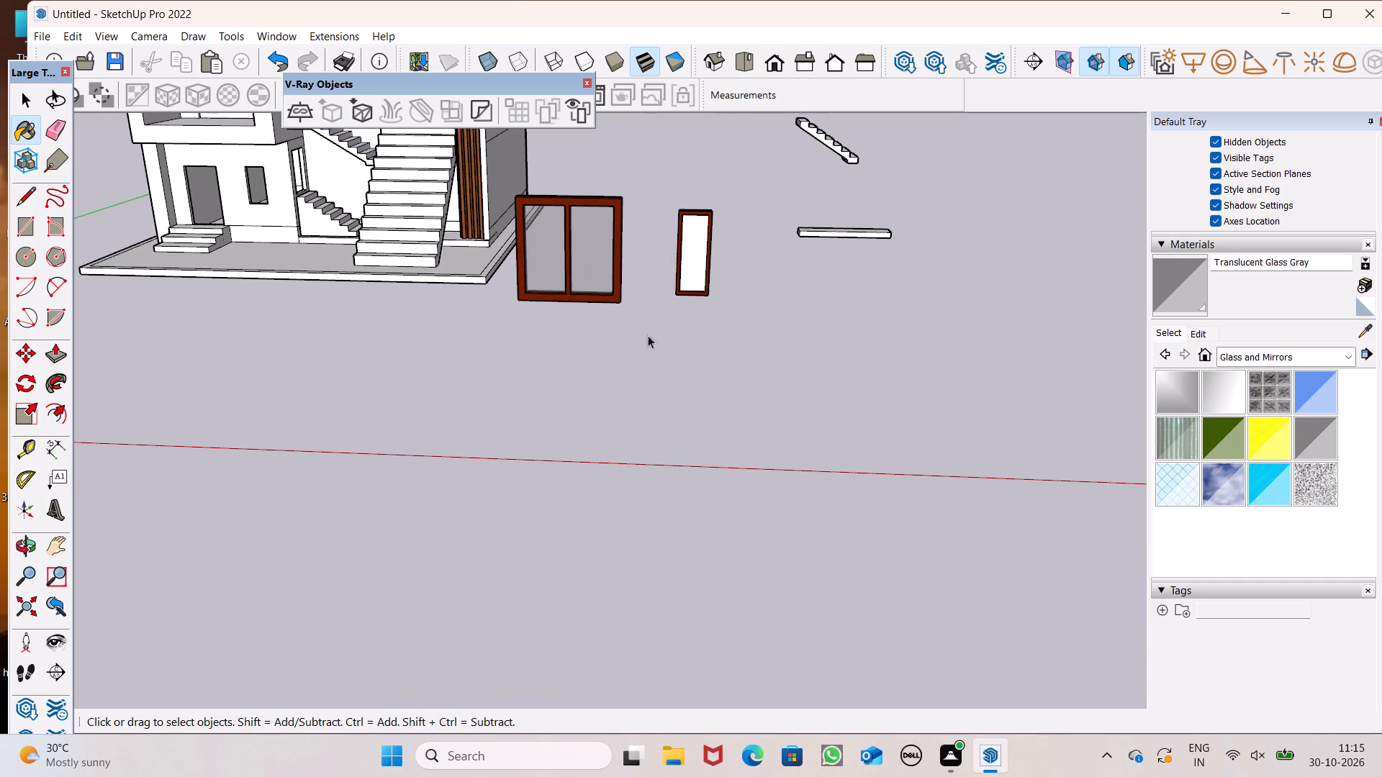
Paint the narrow window's pane with Translucent Glass Blue.
{"action": "left_click", "coordinate": [1306, 400]}
{"action": "scroll", "coordinate": [796, 292], "scroll_direction": "up", "scroll_amount": 4}
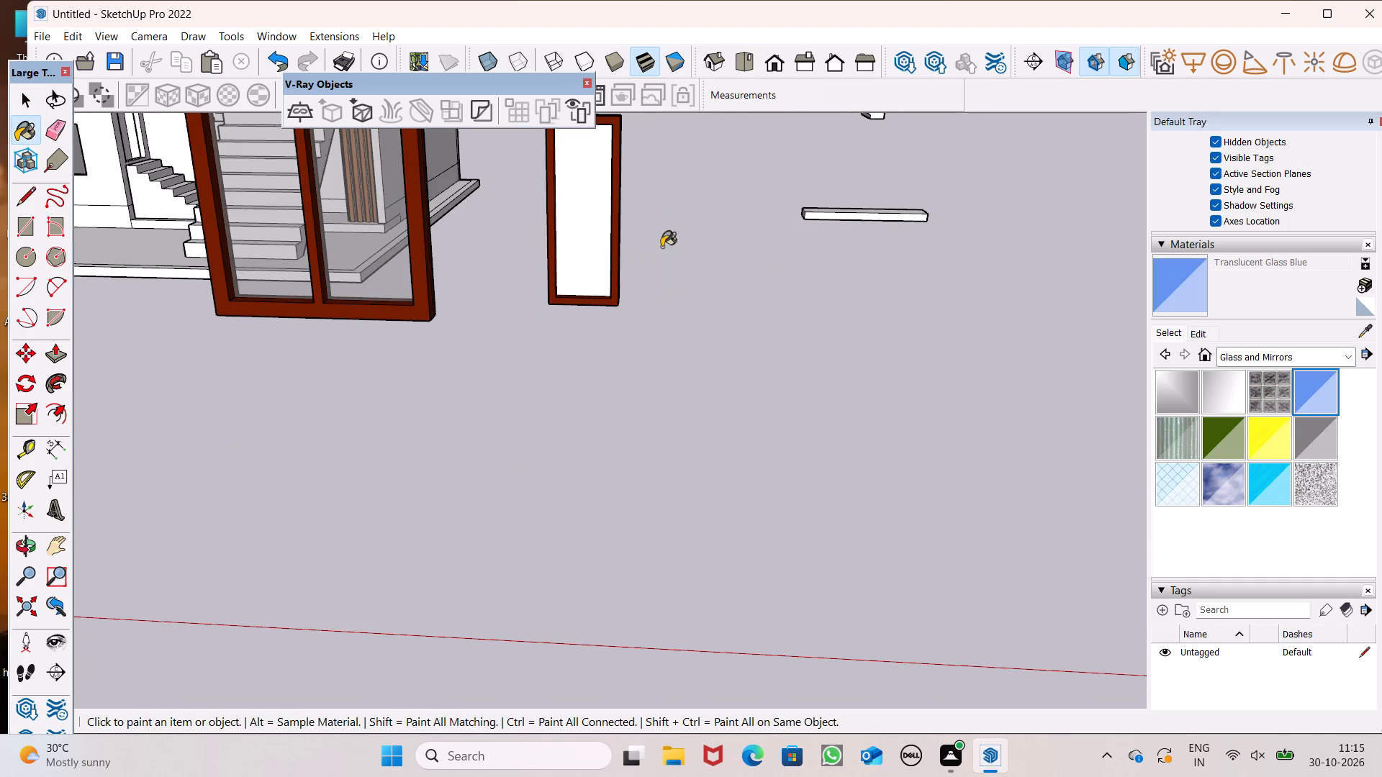
{"action": "left_click", "coordinate": [587, 220]}
{"action": "scroll", "coordinate": [637, 304], "scroll_direction": "down", "scroll_amount": 1}
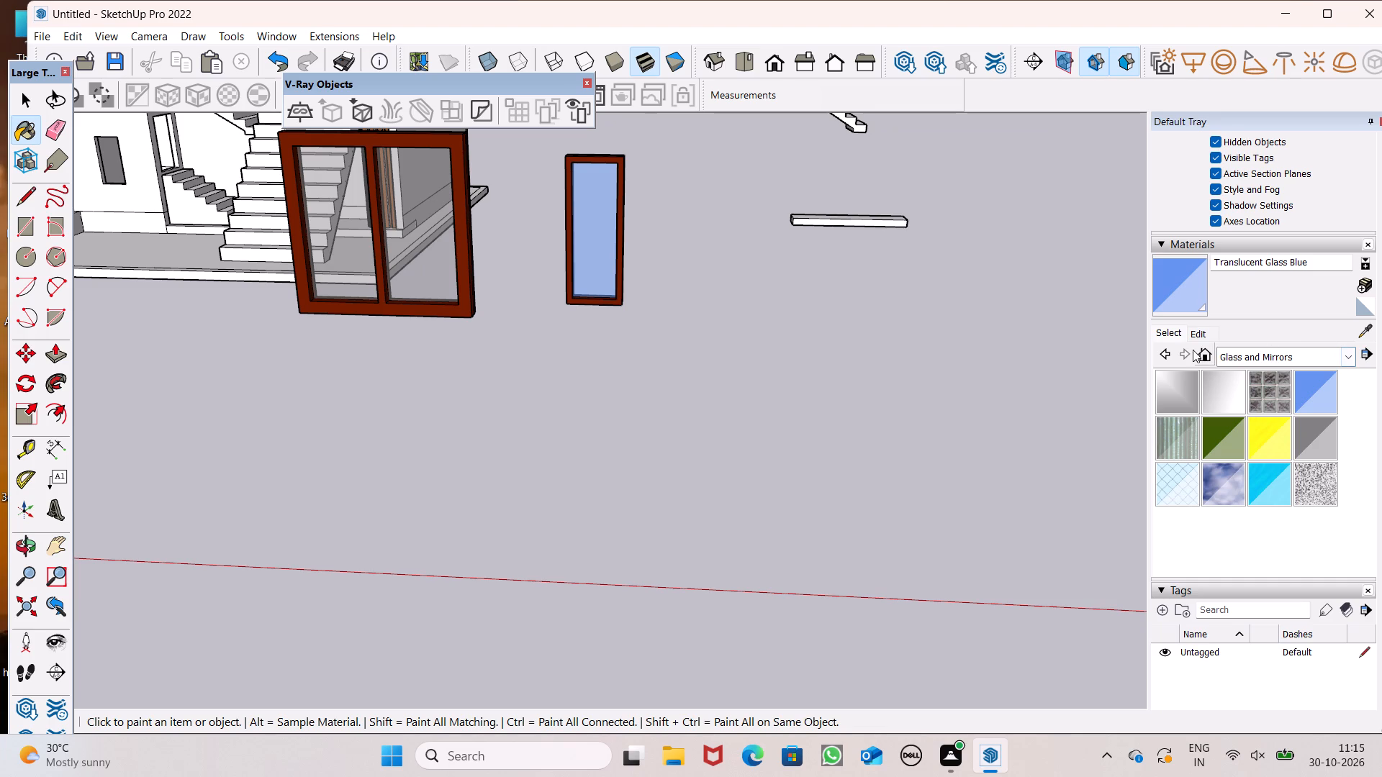
Recolour the Translucent Glass Blue material to yellow with RGB values 255, 231 and 67.
{"action": "left_click", "coordinate": [1191, 332]}
{"action": "left_click_drag", "start_coordinate": [1240, 455], "coordinate": [1211, 459]}
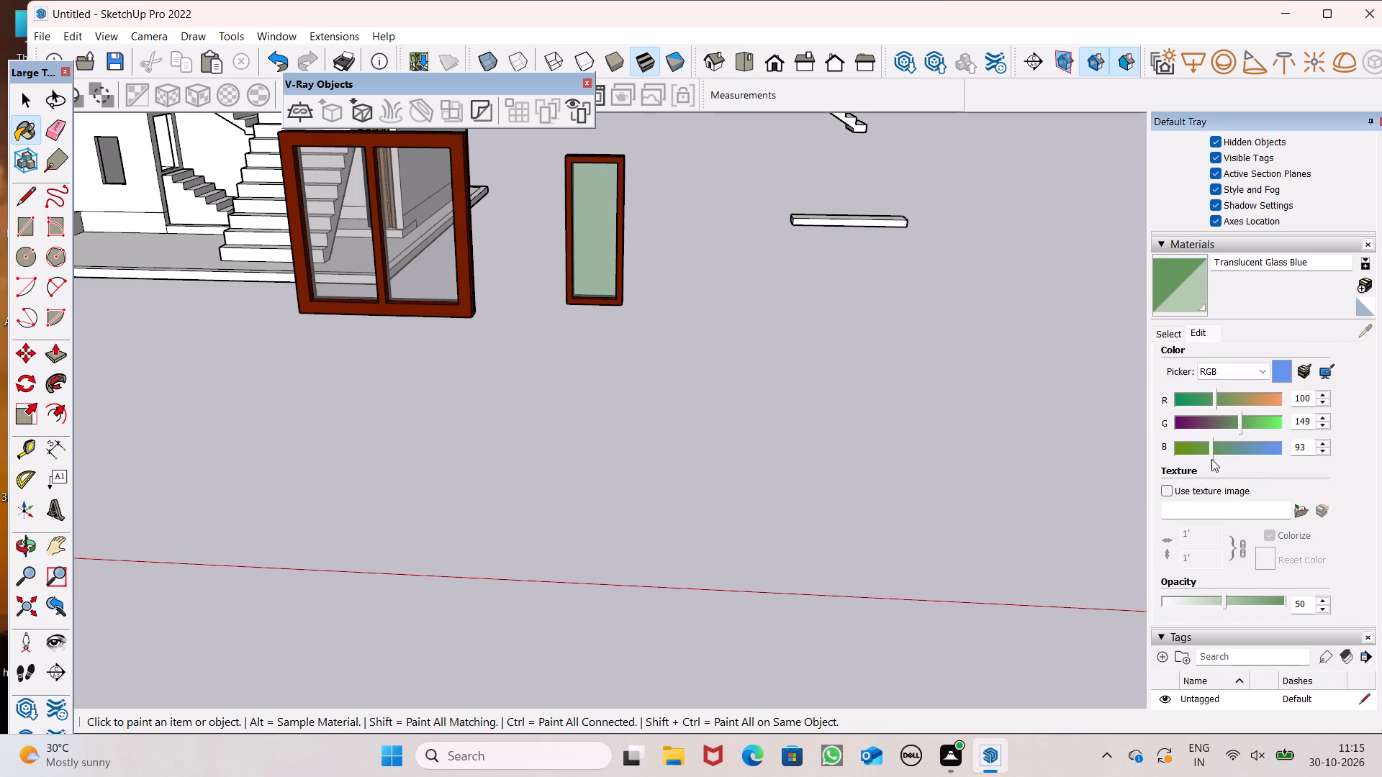
{"action": "left_click_drag", "start_coordinate": [1211, 459], "coordinate": [1205, 460]}
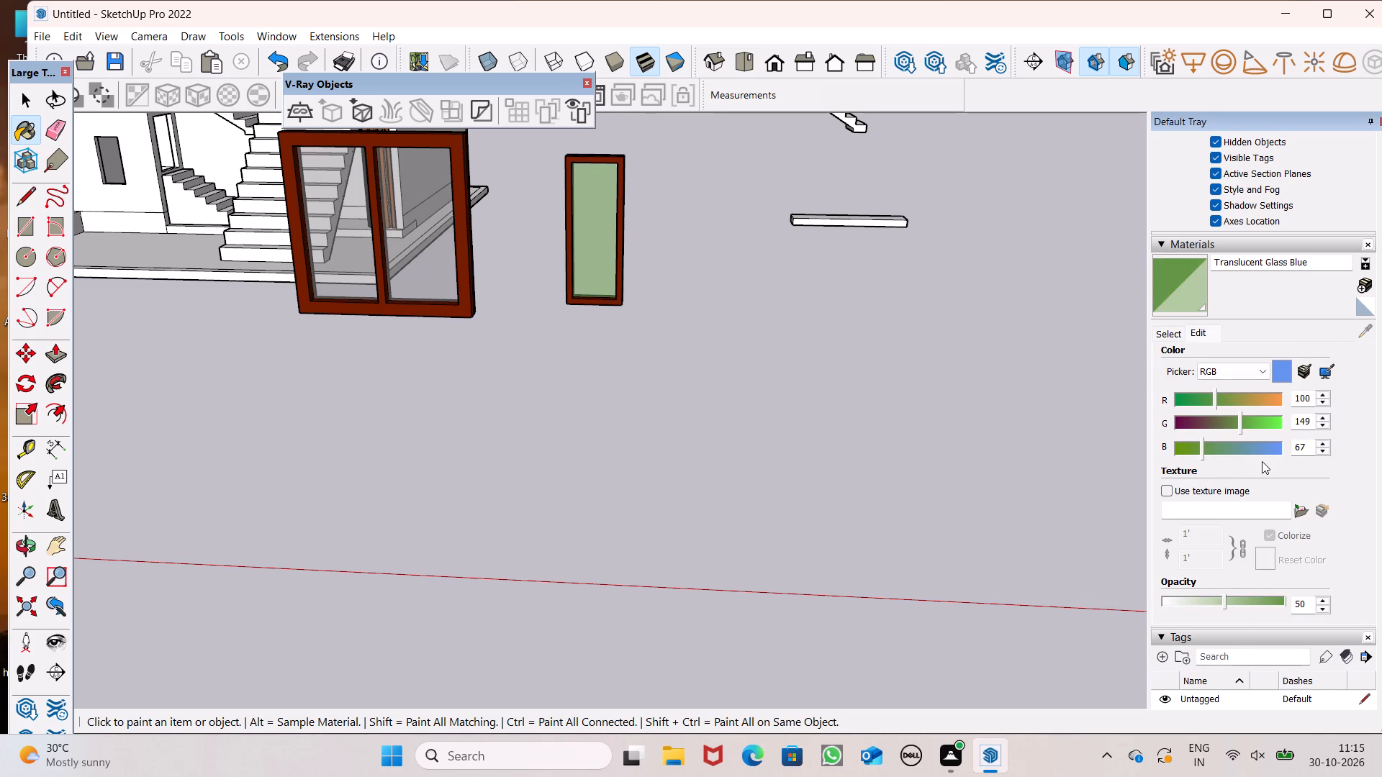
{"action": "left_click", "coordinate": [1259, 396]}
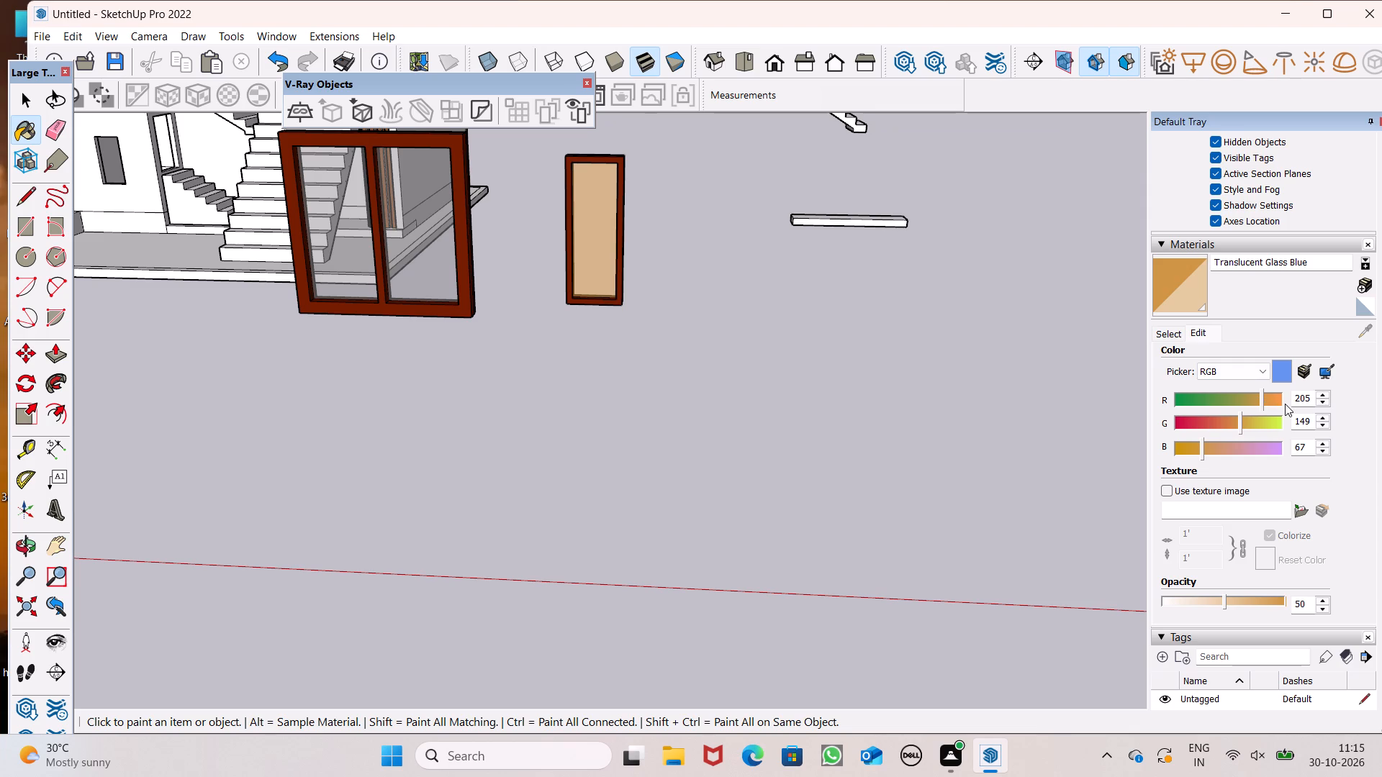
{"action": "left_click", "coordinate": [1261, 425]}
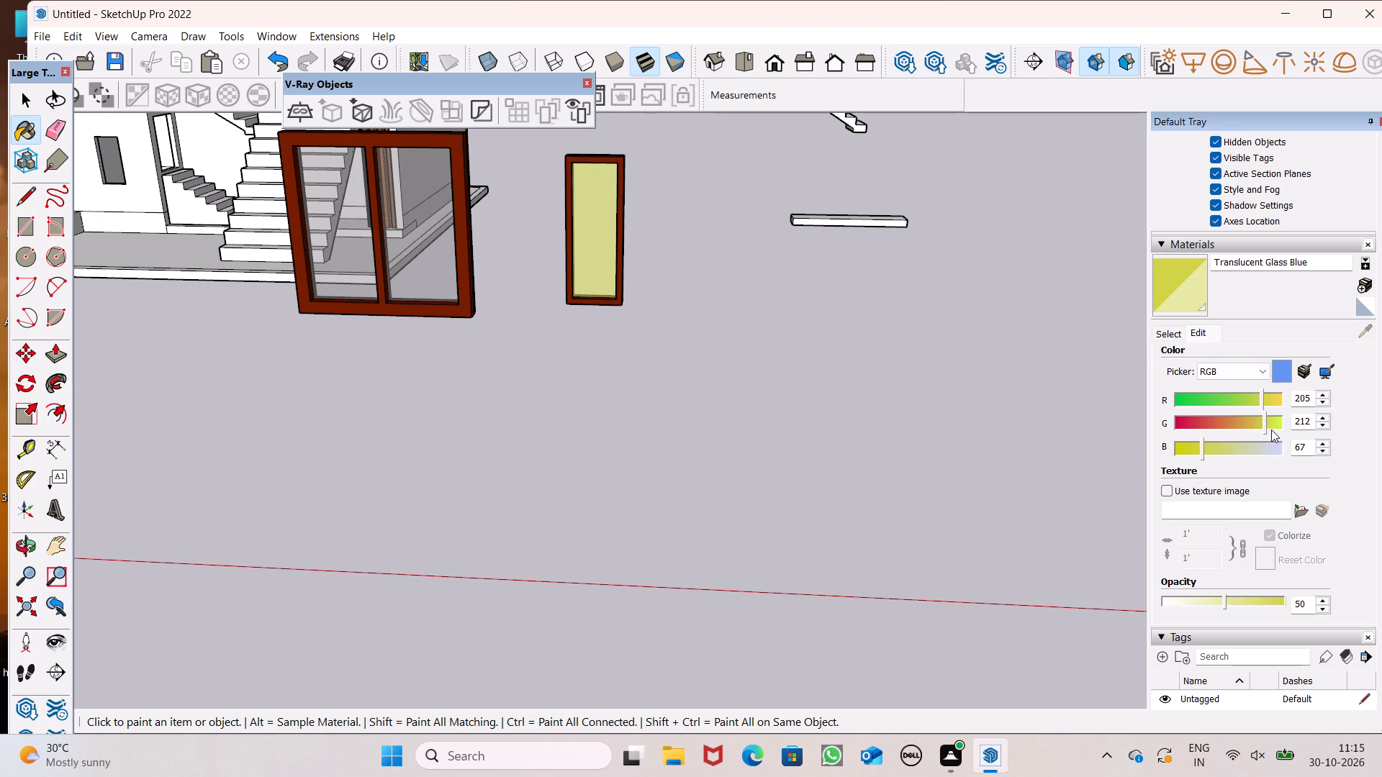
{"action": "left_click", "coordinate": [1229, 422]}
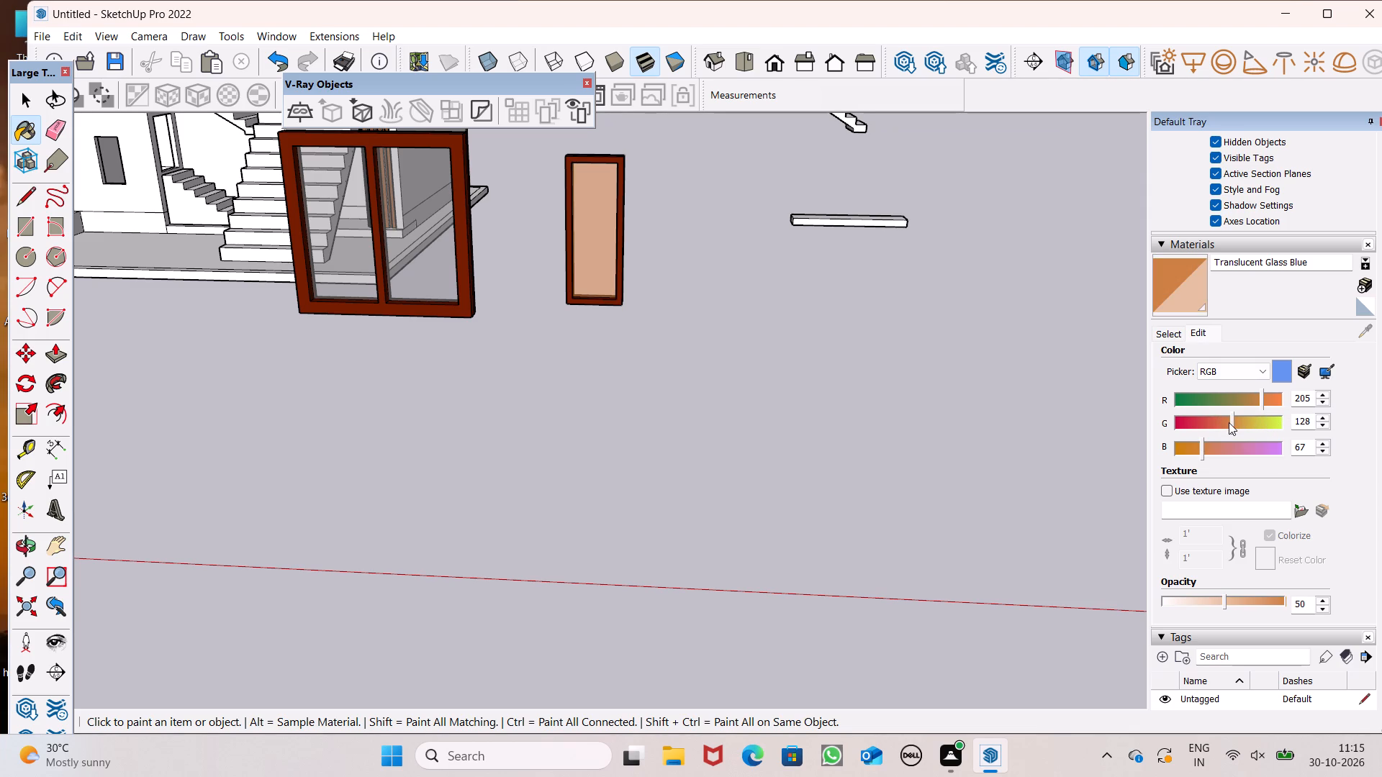
{"action": "left_click", "coordinate": [1239, 424]}
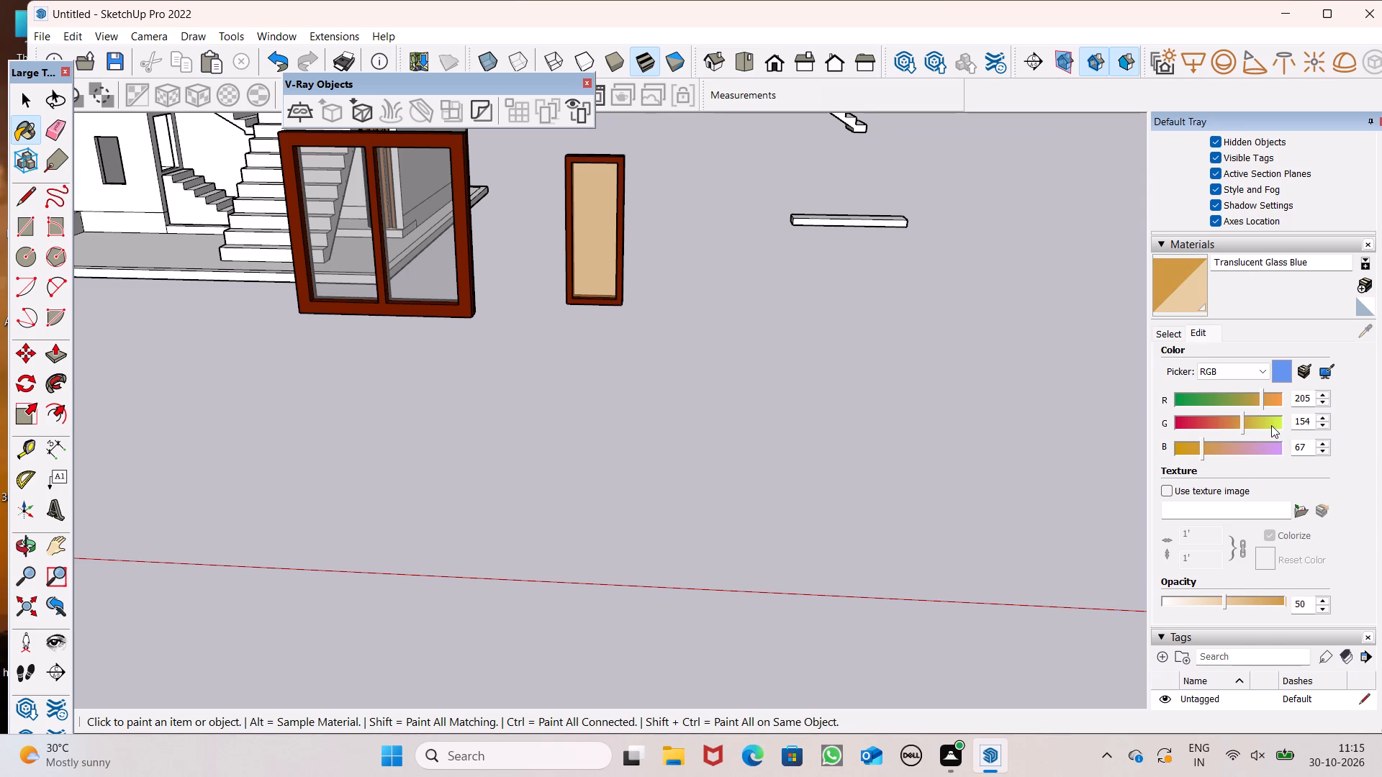
{"action": "left_click", "coordinate": [1271, 425]}
{"action": "left_click", "coordinate": [1279, 392]}
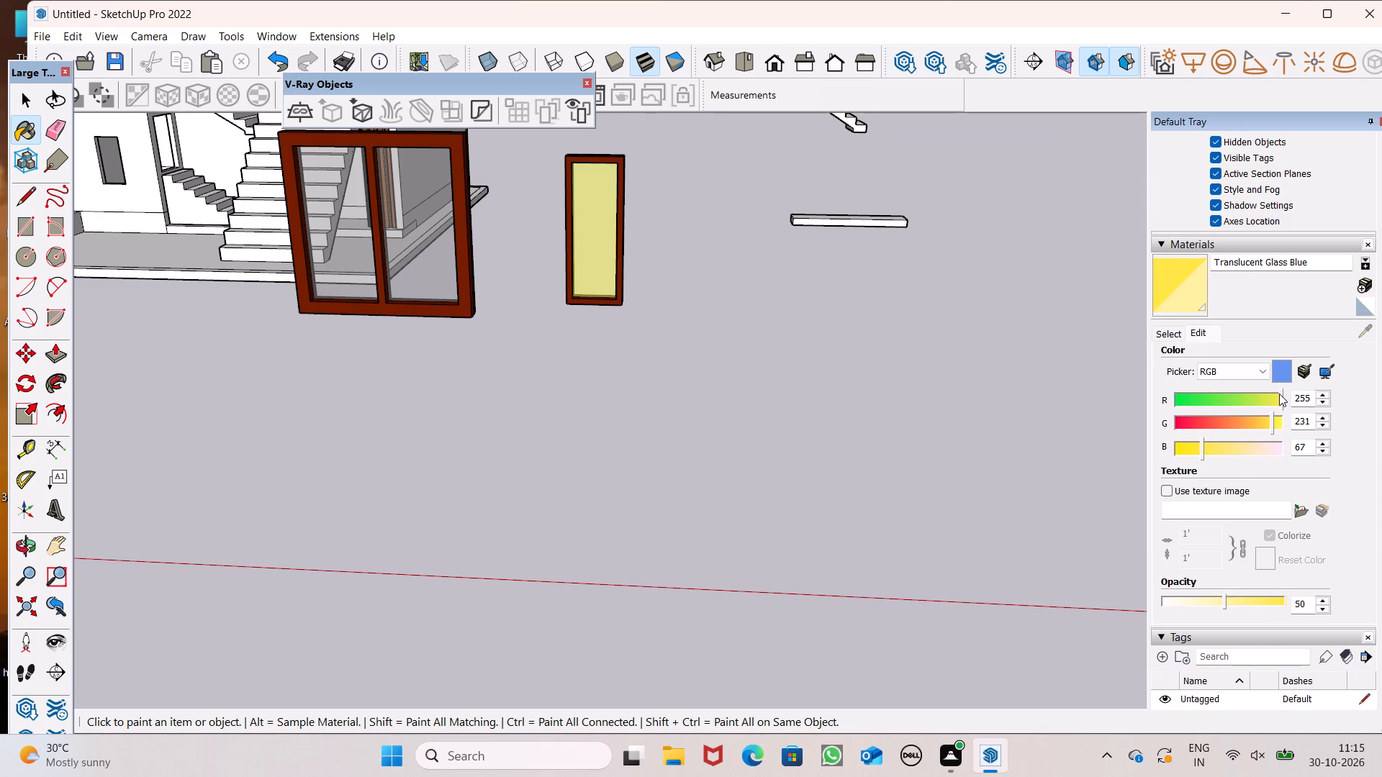
{"action": "scroll", "coordinate": [855, 413], "scroll_direction": "down", "scroll_amount": 3}
{"action": "key", "text": "space"}
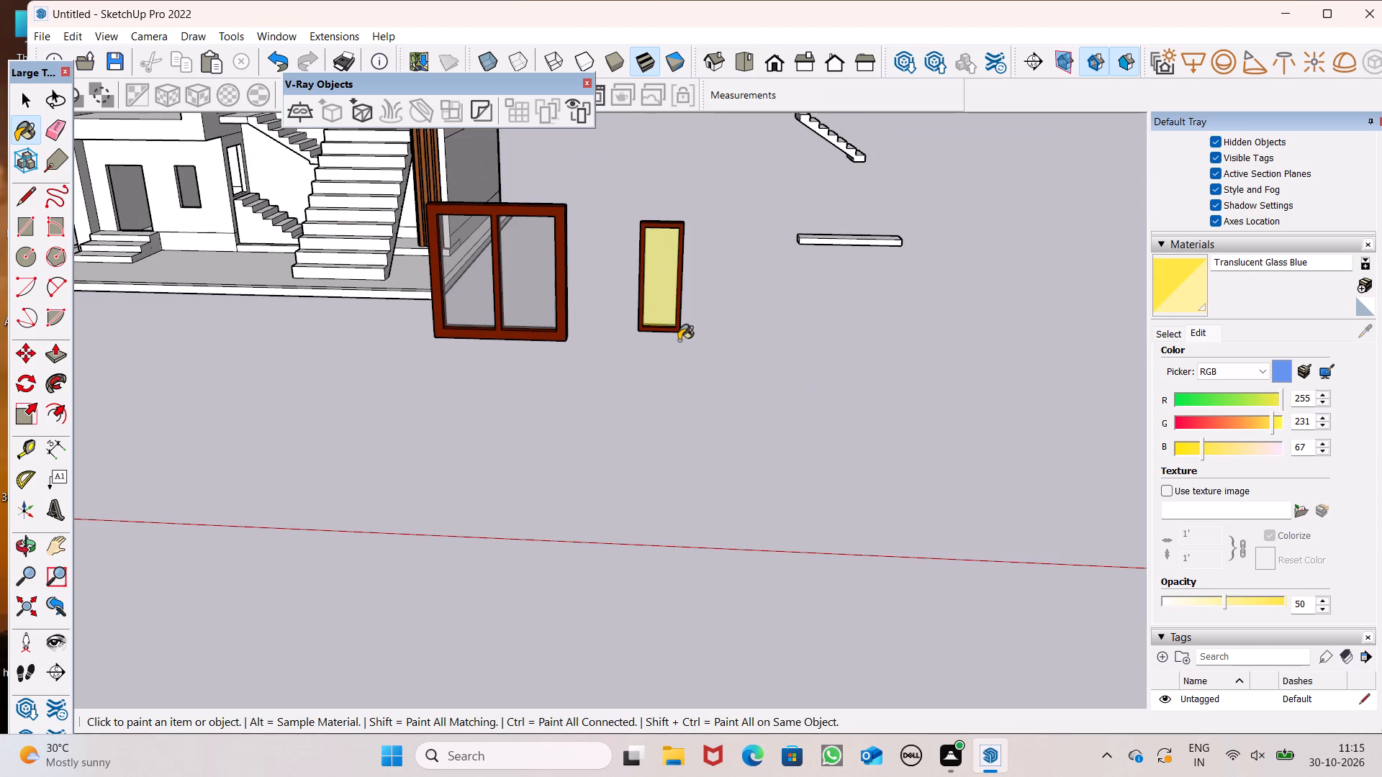
{"action": "key", "text": "space"}
{"action": "key", "text": "space"}
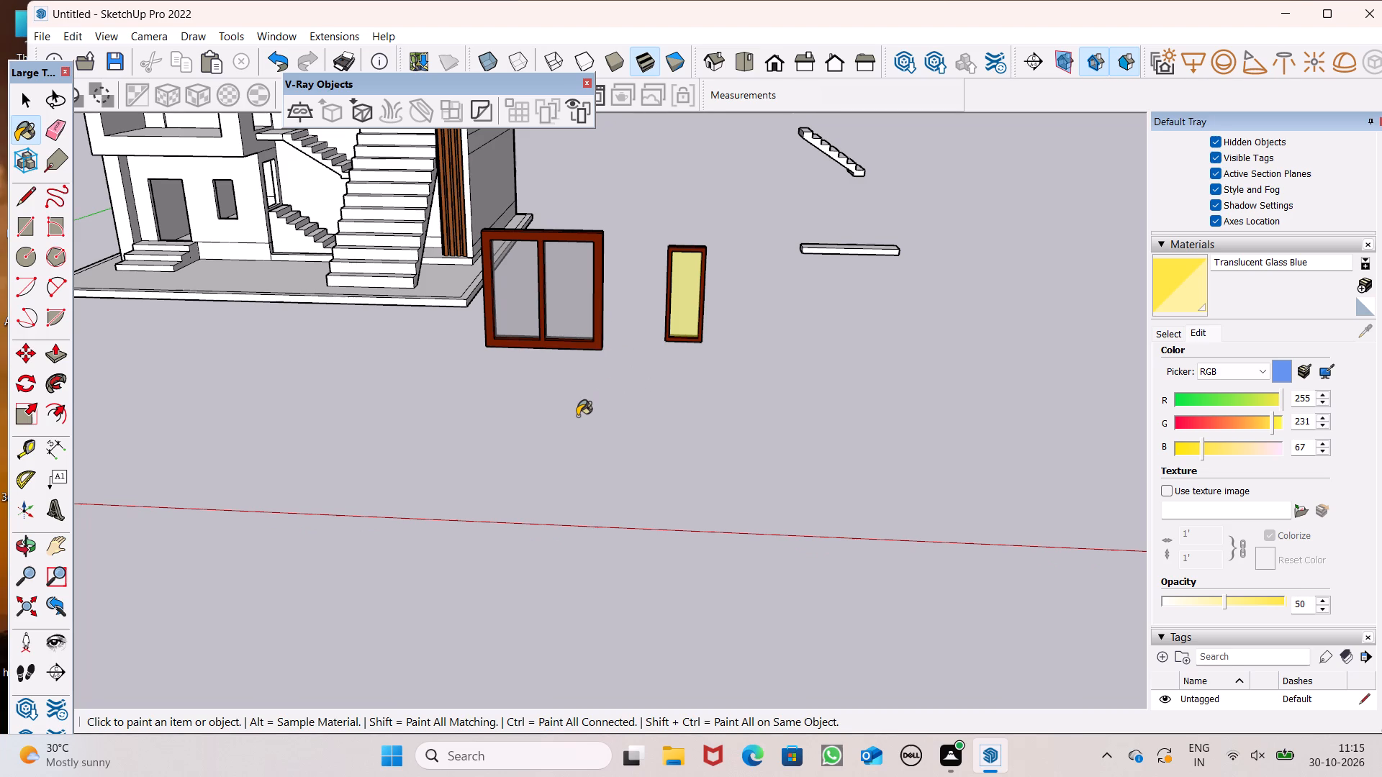
{"action": "key", "text": "space"}
{"action": "left_click", "coordinate": [577, 420]}
{"action": "key", "text": "space"}
{"action": "key", "text": "space"}
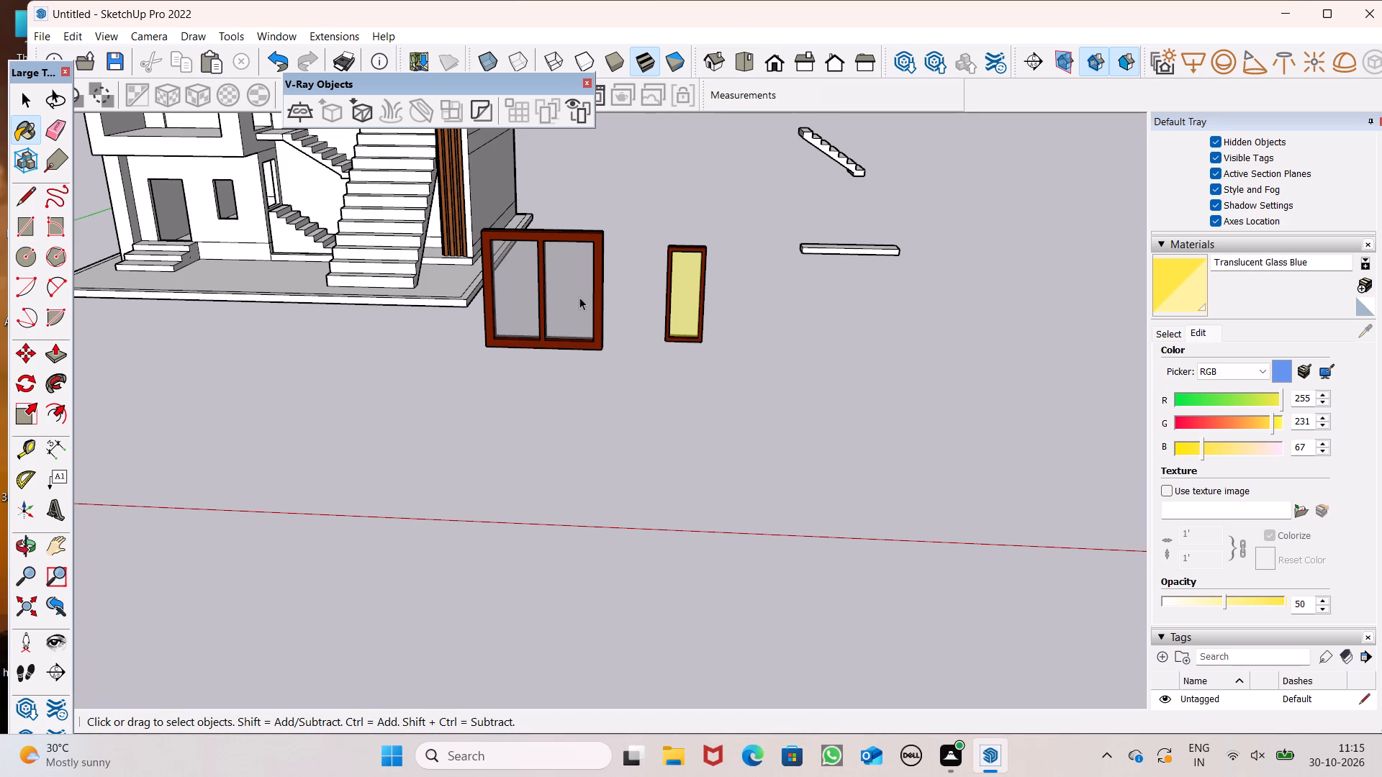
Group all the connected geometry of the two-pane window, including its frame and glass.
{"action": "left_click_drag", "start_coordinate": [579, 297], "coordinate": [579, 312]}
{"action": "triple_click", "coordinate": [578, 317]}
{"action": "left_click", "coordinate": [578, 317]}
{"action": "right_click", "coordinate": [578, 317]}
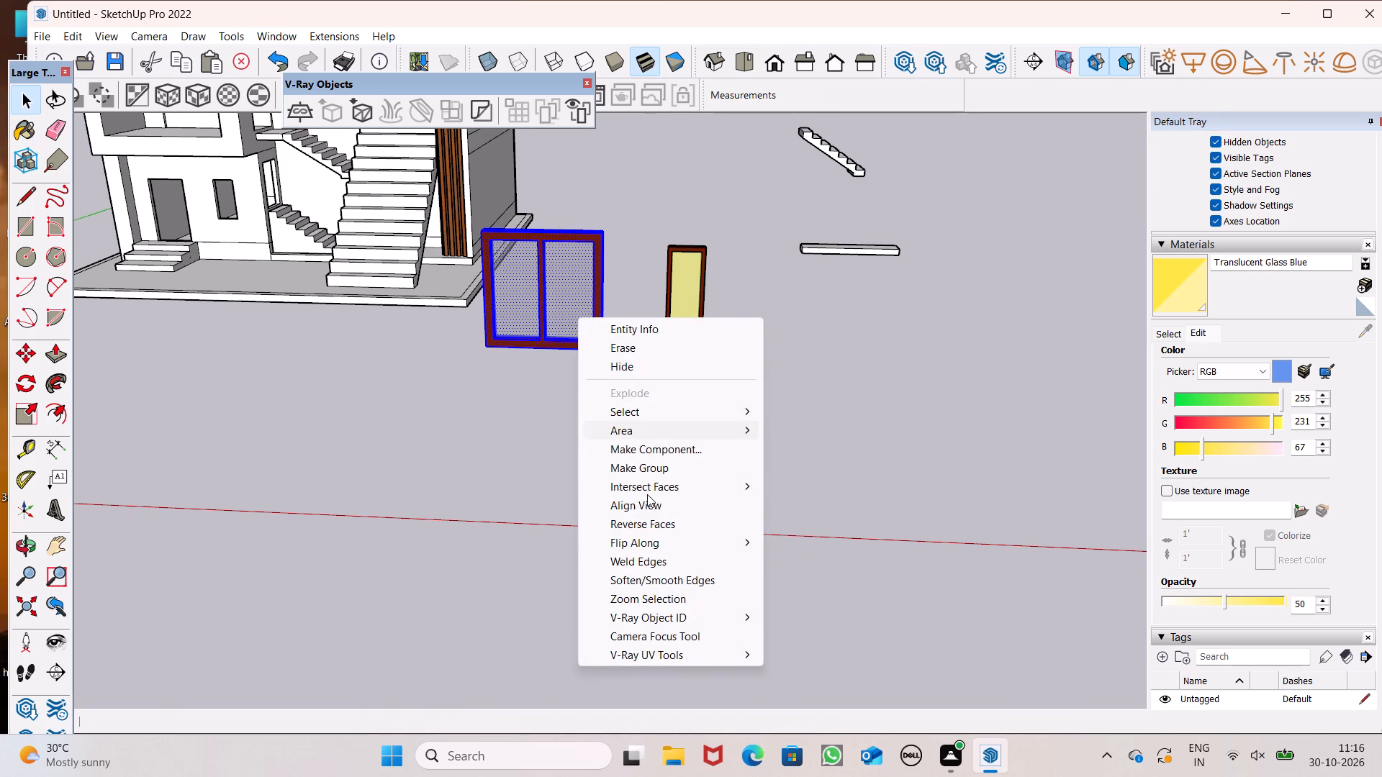
{"action": "left_click", "coordinate": [656, 463]}
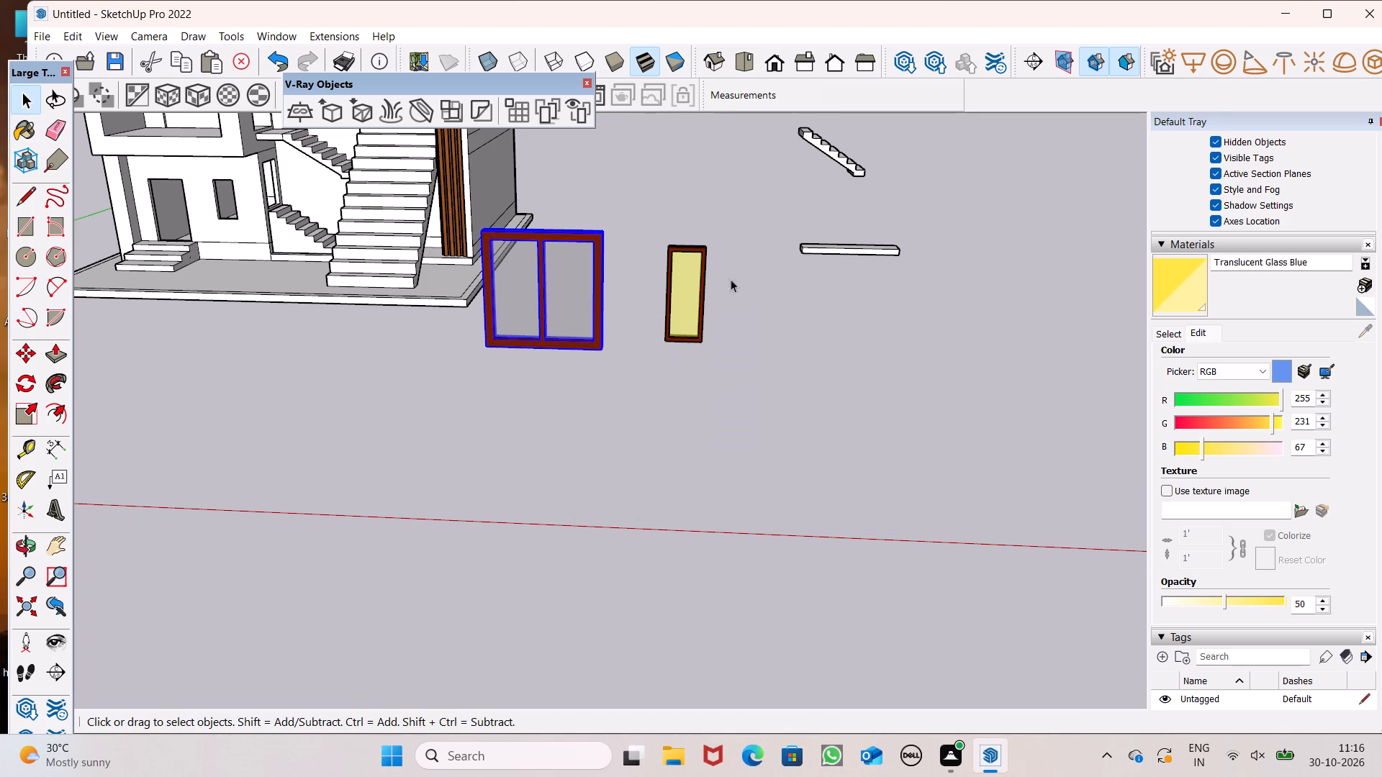
{"action": "left_click", "coordinate": [844, 422]}
Group the narrow window's frame and glass pane.
{"action": "scroll", "coordinate": [722, 343], "scroll_direction": "up", "scroll_amount": 2}
{"action": "scroll", "coordinate": [722, 343], "scroll_direction": "down", "scroll_amount": 1}
{"action": "scroll", "coordinate": [722, 343], "scroll_direction": "up", "scroll_amount": 2}
{"action": "scroll", "coordinate": [711, 337], "scroll_direction": "down", "scroll_amount": 4}
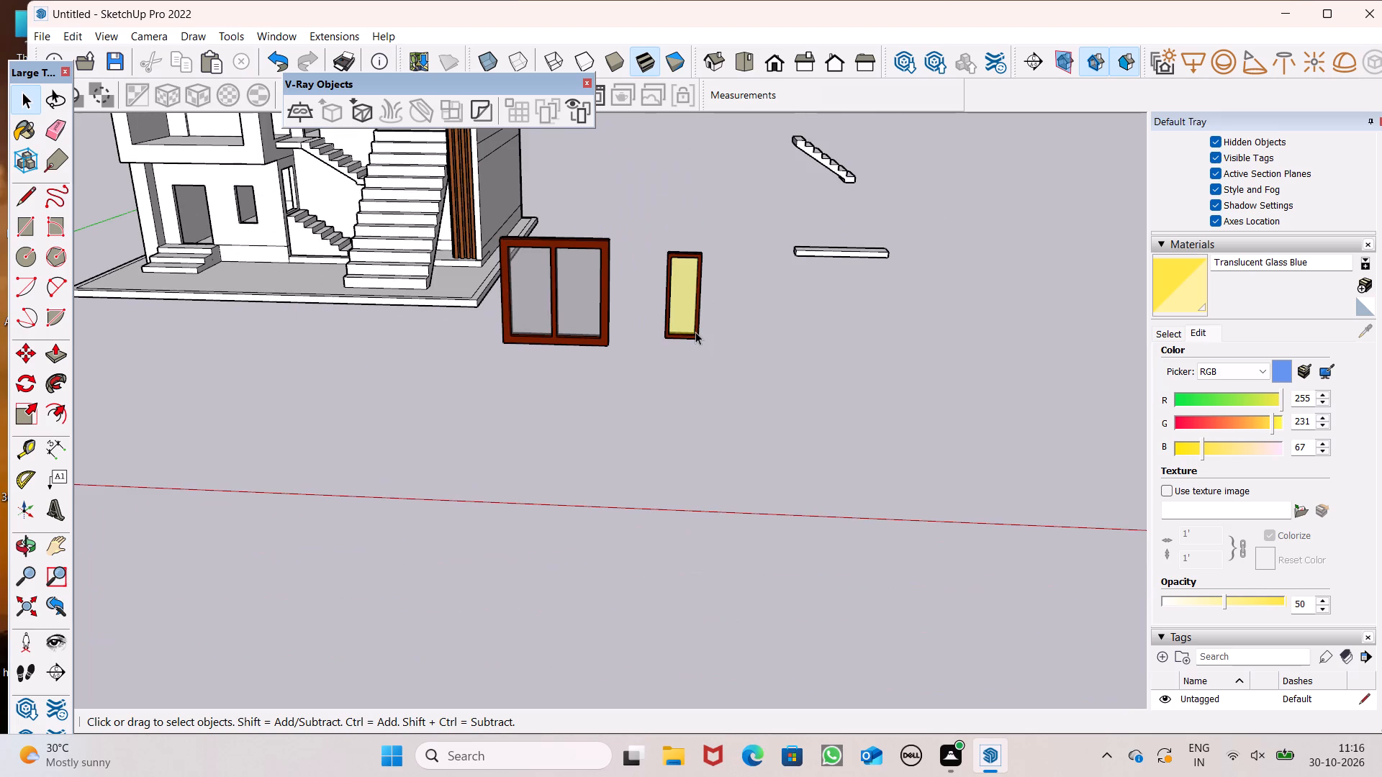
{"action": "double_click", "coordinate": [685, 321]}
{"action": "triple_click", "coordinate": [680, 321]}
{"action": "right_click", "coordinate": [681, 321]}
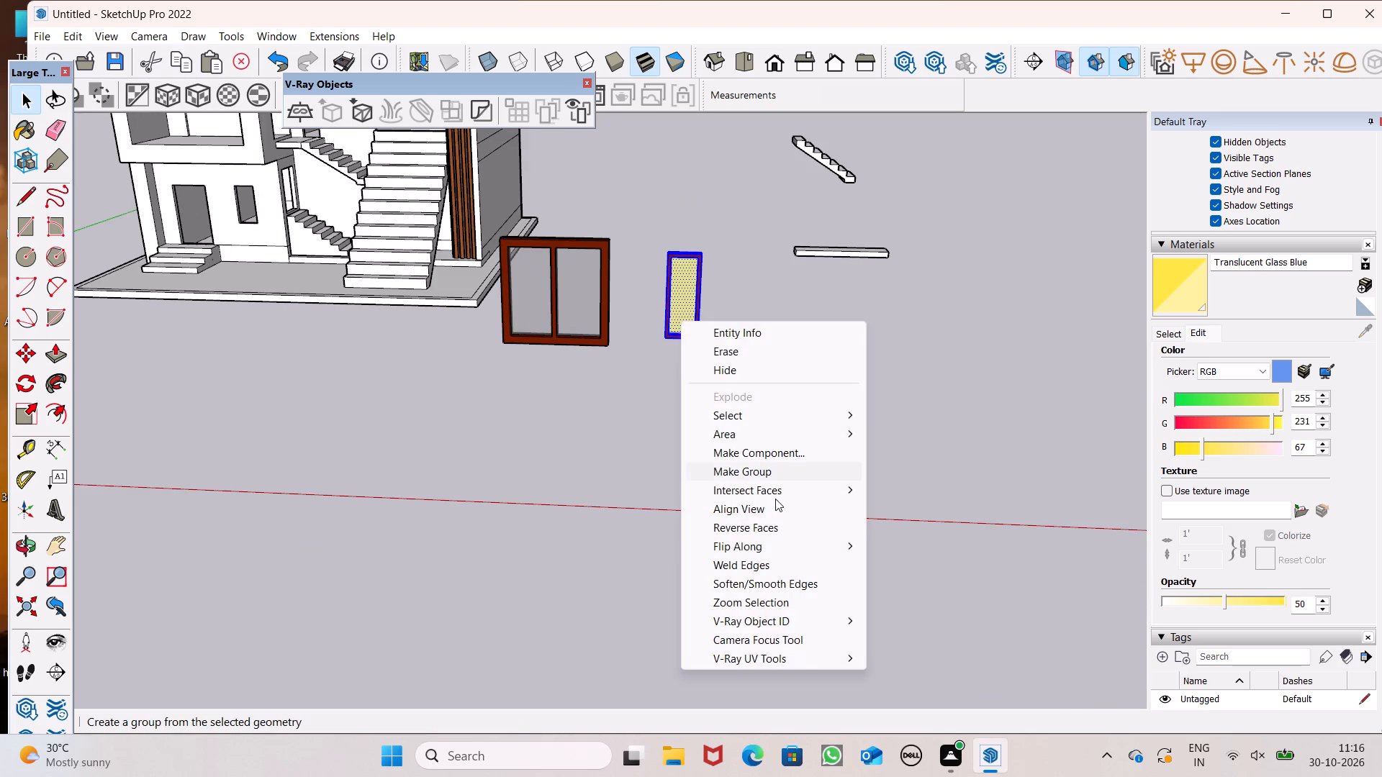
{"action": "left_click", "coordinate": [780, 470]}
{"action": "scroll", "coordinate": [952, 285], "scroll_direction": "down", "scroll_amount": 5}
{"action": "middle_click_drag", "start_coordinate": [895, 363], "coordinate": [821, 396]}
{"action": "scroll", "coordinate": [826, 396], "scroll_direction": "up", "scroll_amount": 1}
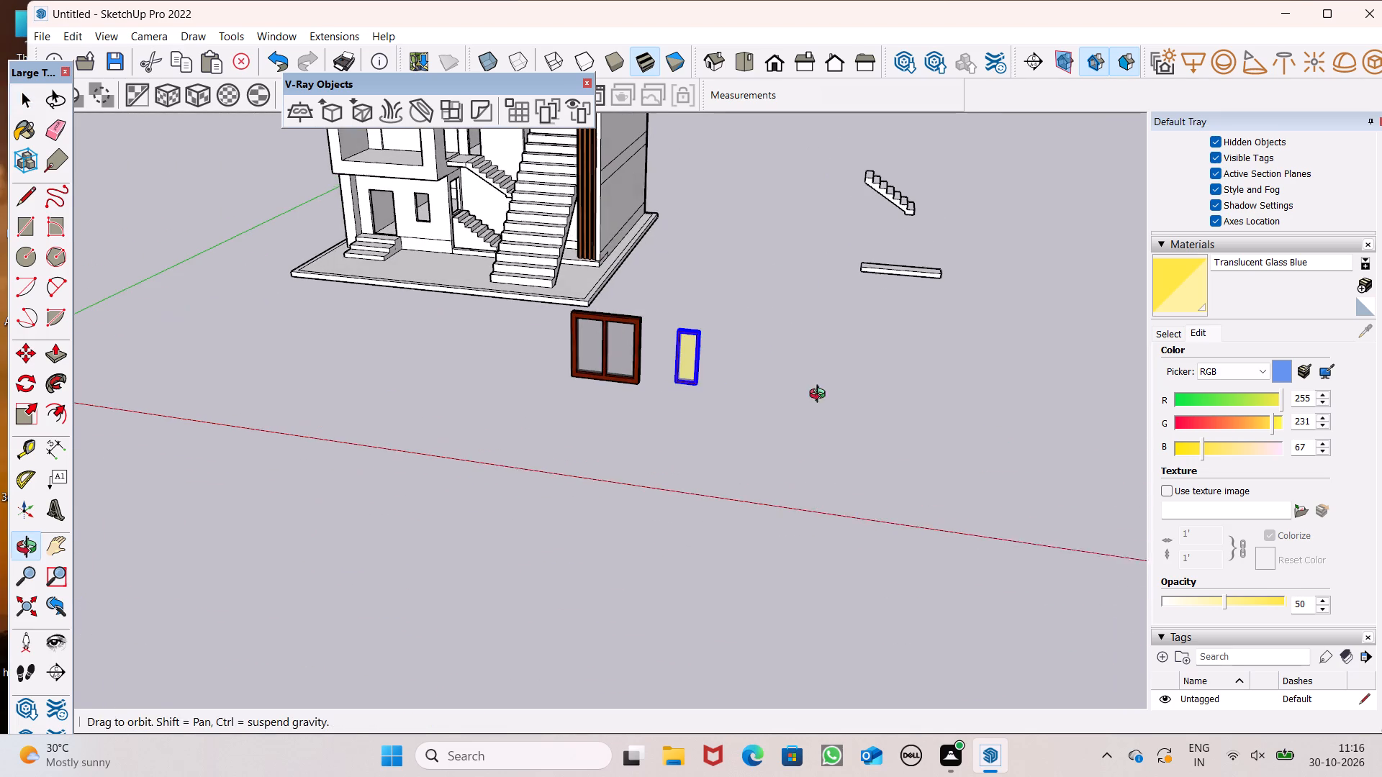
{"action": "middle_click_drag", "start_coordinate": [821, 396], "coordinate": [819, 396]}
{"action": "left_click", "coordinate": [807, 398]}
Move the two-pane window group onto the panel on the back wall of the house's upper-floor balcony.
{"action": "middle_click_drag", "start_coordinate": [418, 350], "coordinate": [624, 242]}
{"action": "scroll", "coordinate": [624, 242], "scroll_direction": "up", "scroll_amount": 1}
{"action": "scroll", "coordinate": [743, 376], "scroll_direction": "down", "scroll_amount": 6}
{"action": "middle_click_drag", "start_coordinate": [747, 388], "coordinate": [693, 476]}
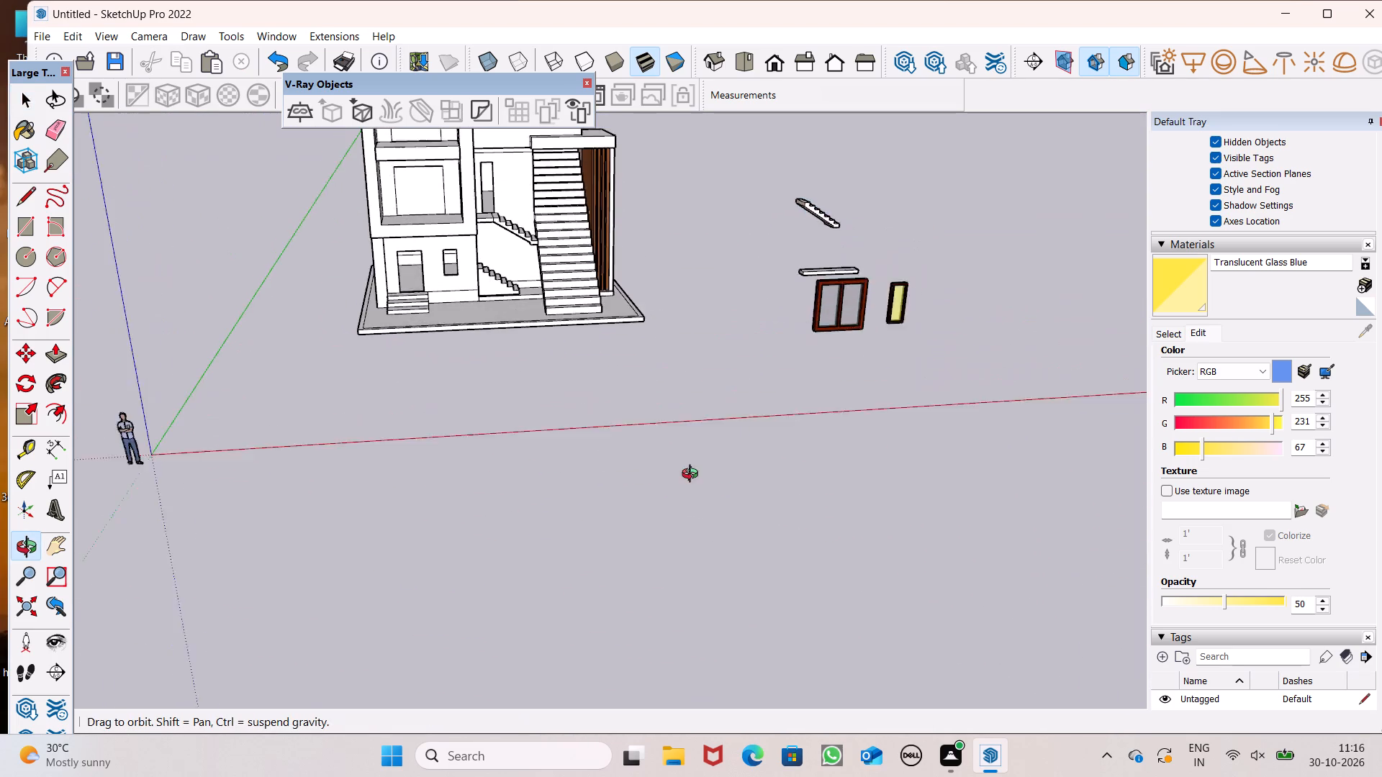
{"action": "middle_click_drag", "start_coordinate": [693, 476], "coordinate": [690, 478]}
{"action": "left_click", "coordinate": [830, 327]}
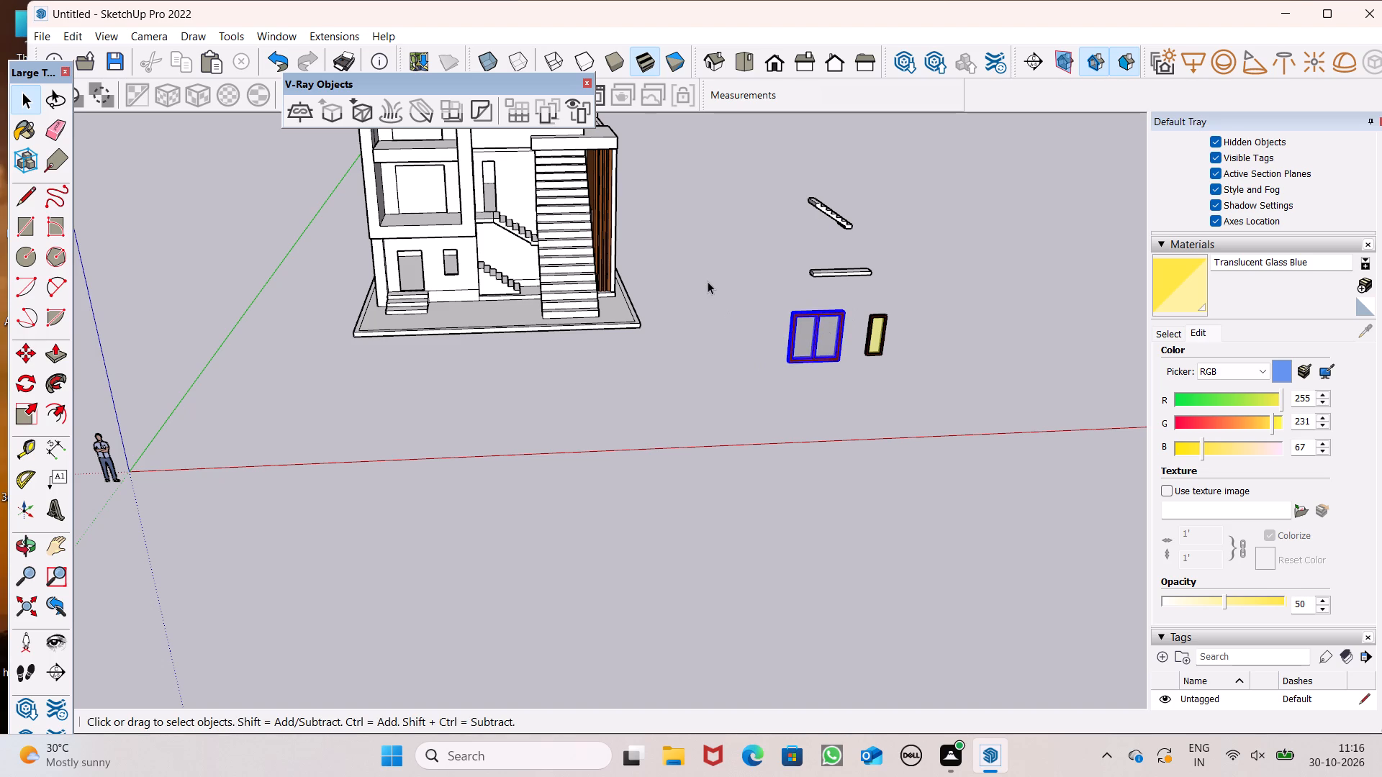
{"action": "scroll", "coordinate": [706, 286], "scroll_direction": "up", "scroll_amount": 1}
{"action": "key", "text": "m"}
{"action": "key", "text": "Return"}
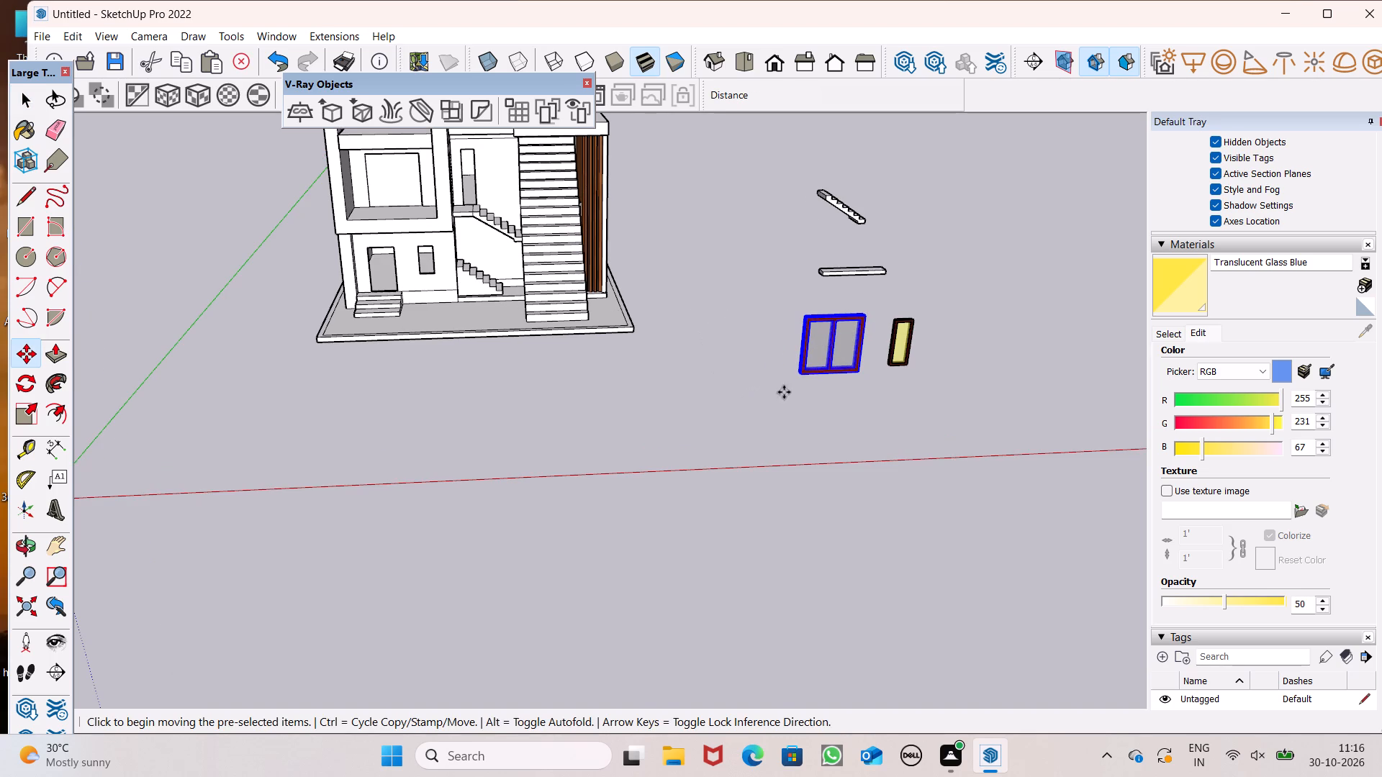
{"action": "left_click_drag", "start_coordinate": [864, 377], "coordinate": [394, 217]}
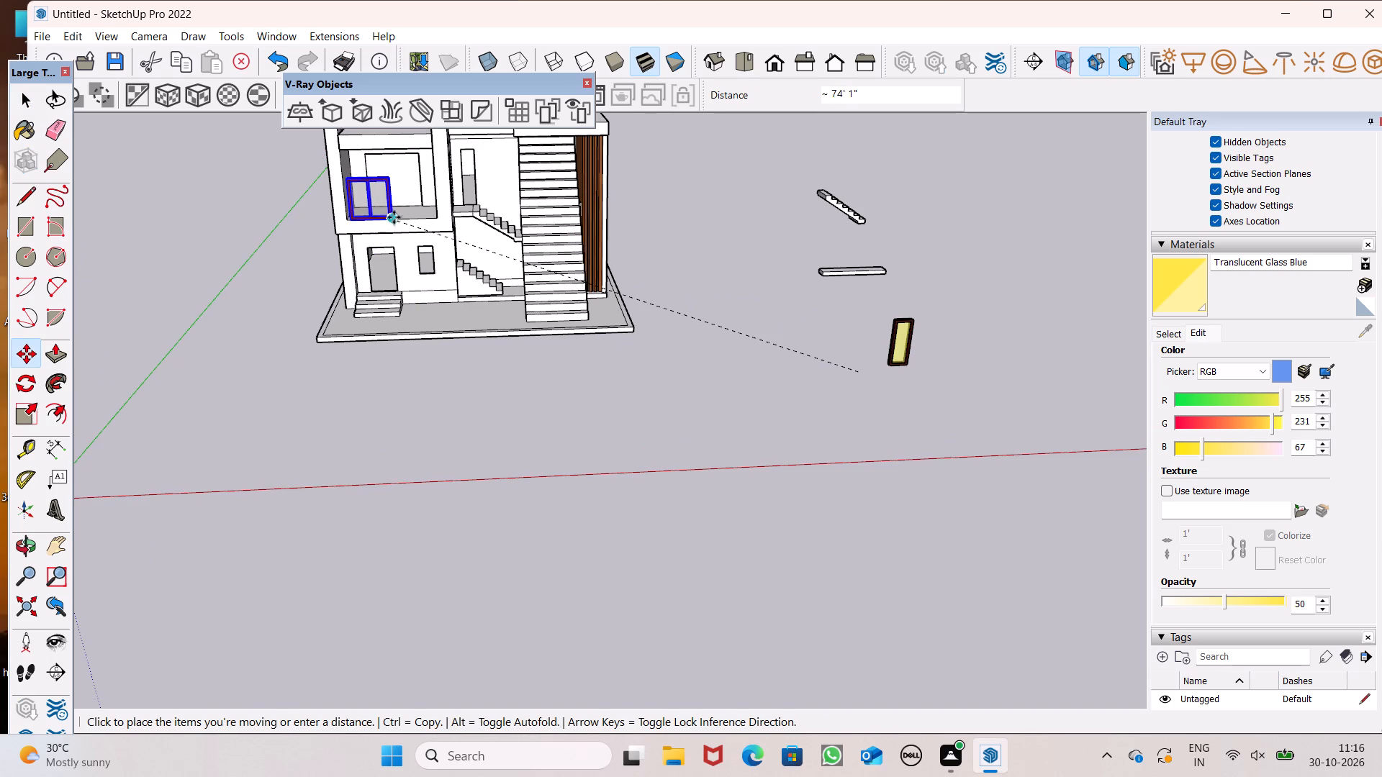
{"action": "left_click_drag", "start_coordinate": [394, 217], "coordinate": [419, 204]}
{"action": "scroll", "coordinate": [350, 208], "scroll_direction": "up", "scroll_amount": 9}
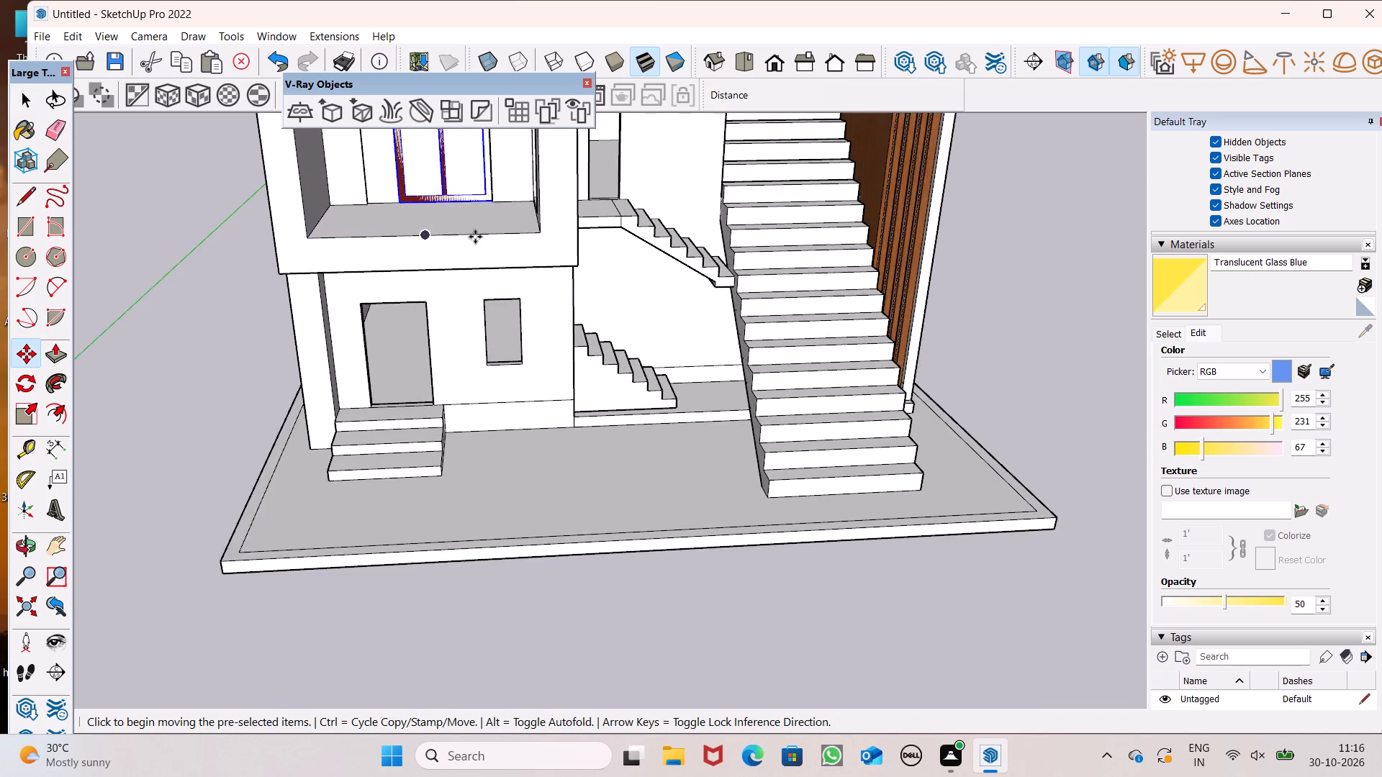
{"action": "scroll", "coordinate": [482, 264], "scroll_direction": "down", "scroll_amount": 4}
{"action": "middle_click_drag", "start_coordinate": [505, 332], "coordinate": [523, 332]}
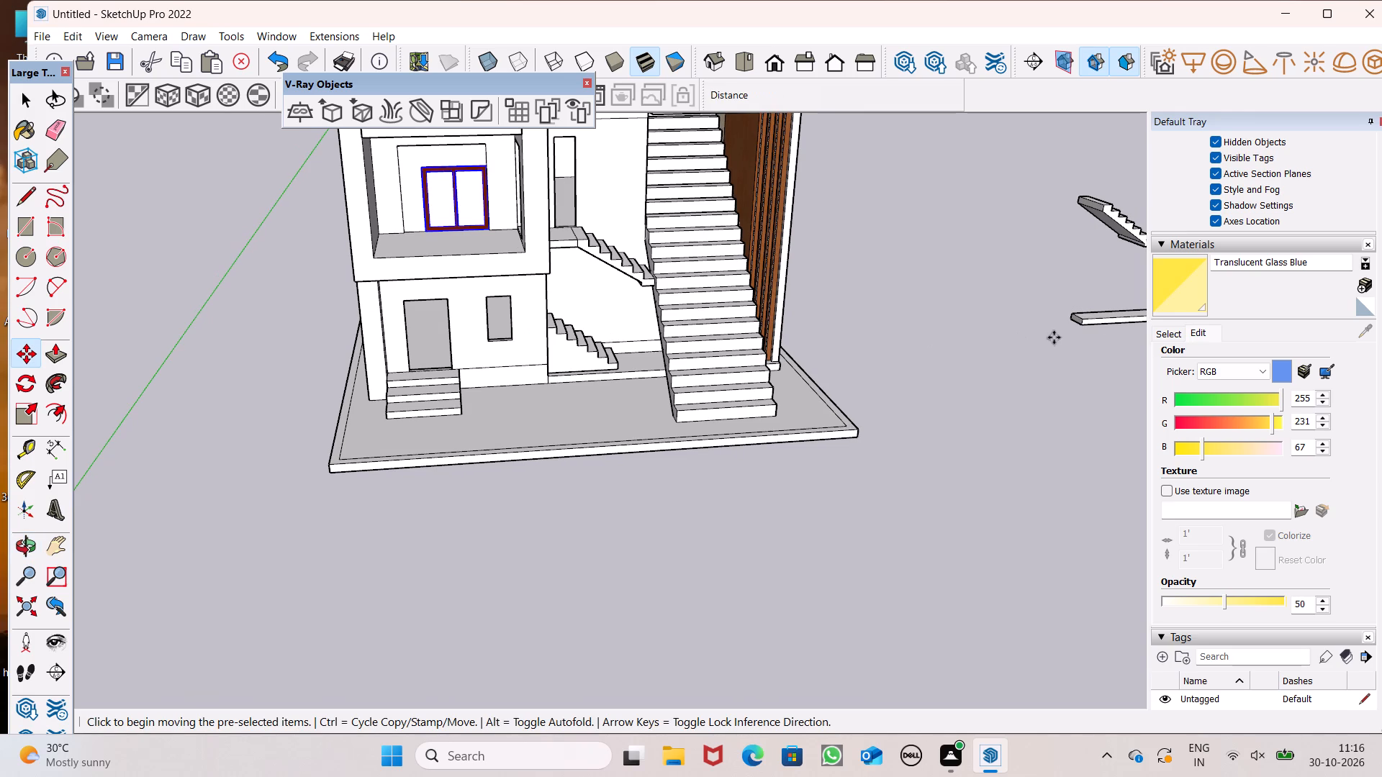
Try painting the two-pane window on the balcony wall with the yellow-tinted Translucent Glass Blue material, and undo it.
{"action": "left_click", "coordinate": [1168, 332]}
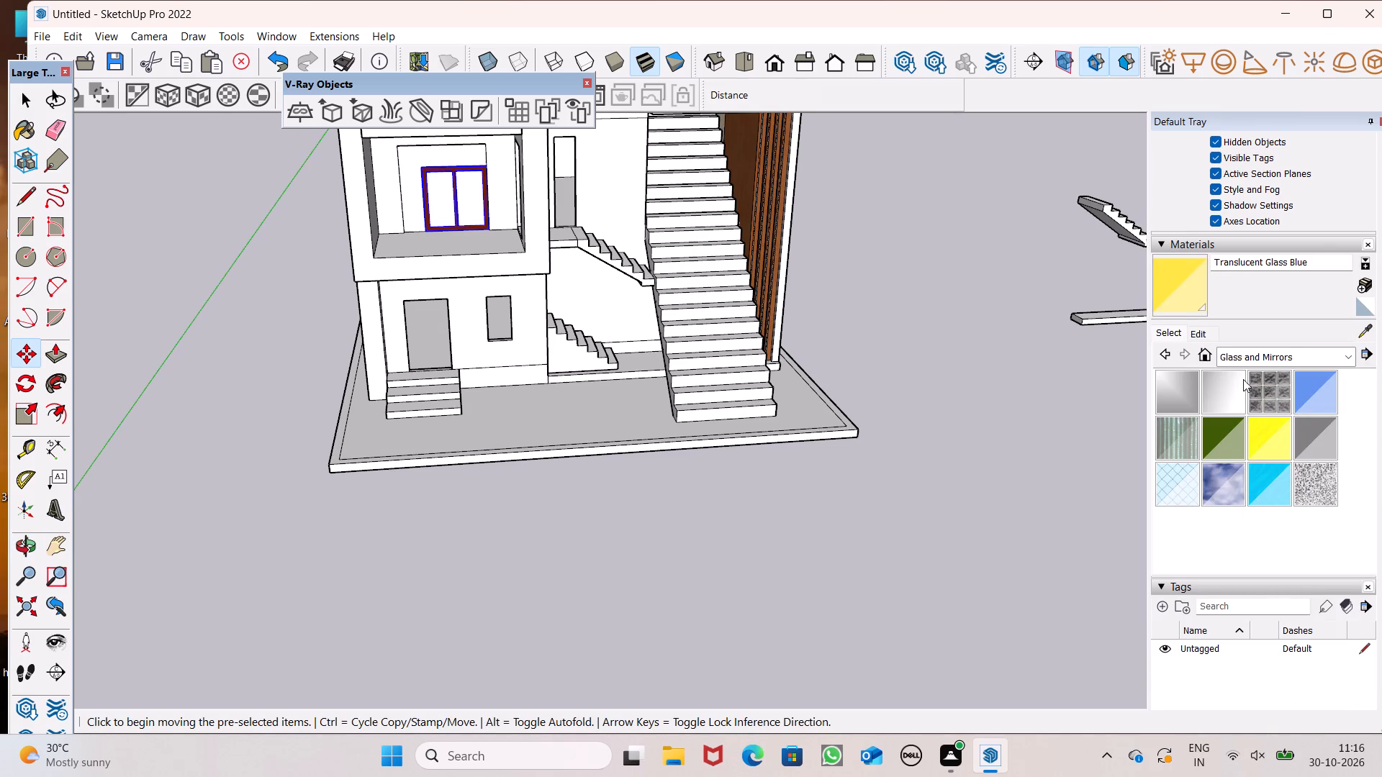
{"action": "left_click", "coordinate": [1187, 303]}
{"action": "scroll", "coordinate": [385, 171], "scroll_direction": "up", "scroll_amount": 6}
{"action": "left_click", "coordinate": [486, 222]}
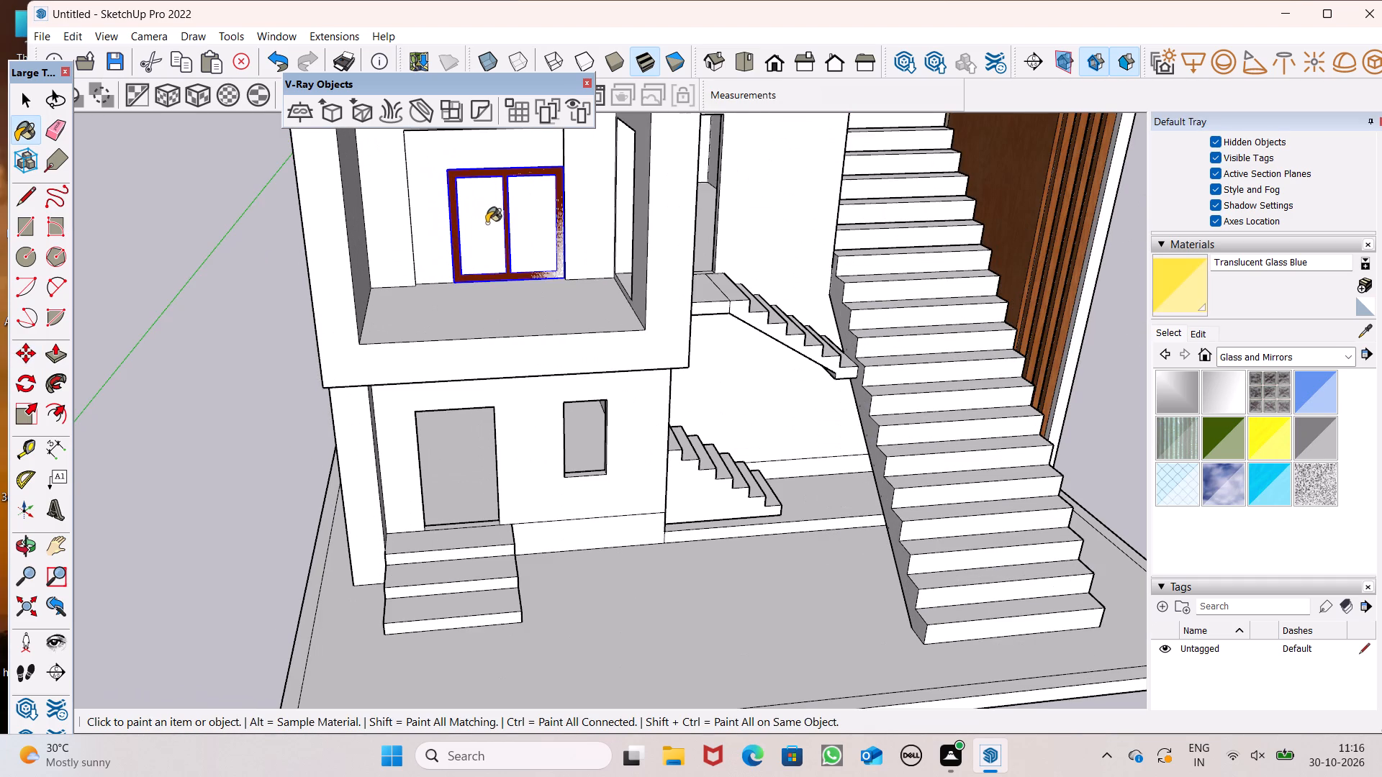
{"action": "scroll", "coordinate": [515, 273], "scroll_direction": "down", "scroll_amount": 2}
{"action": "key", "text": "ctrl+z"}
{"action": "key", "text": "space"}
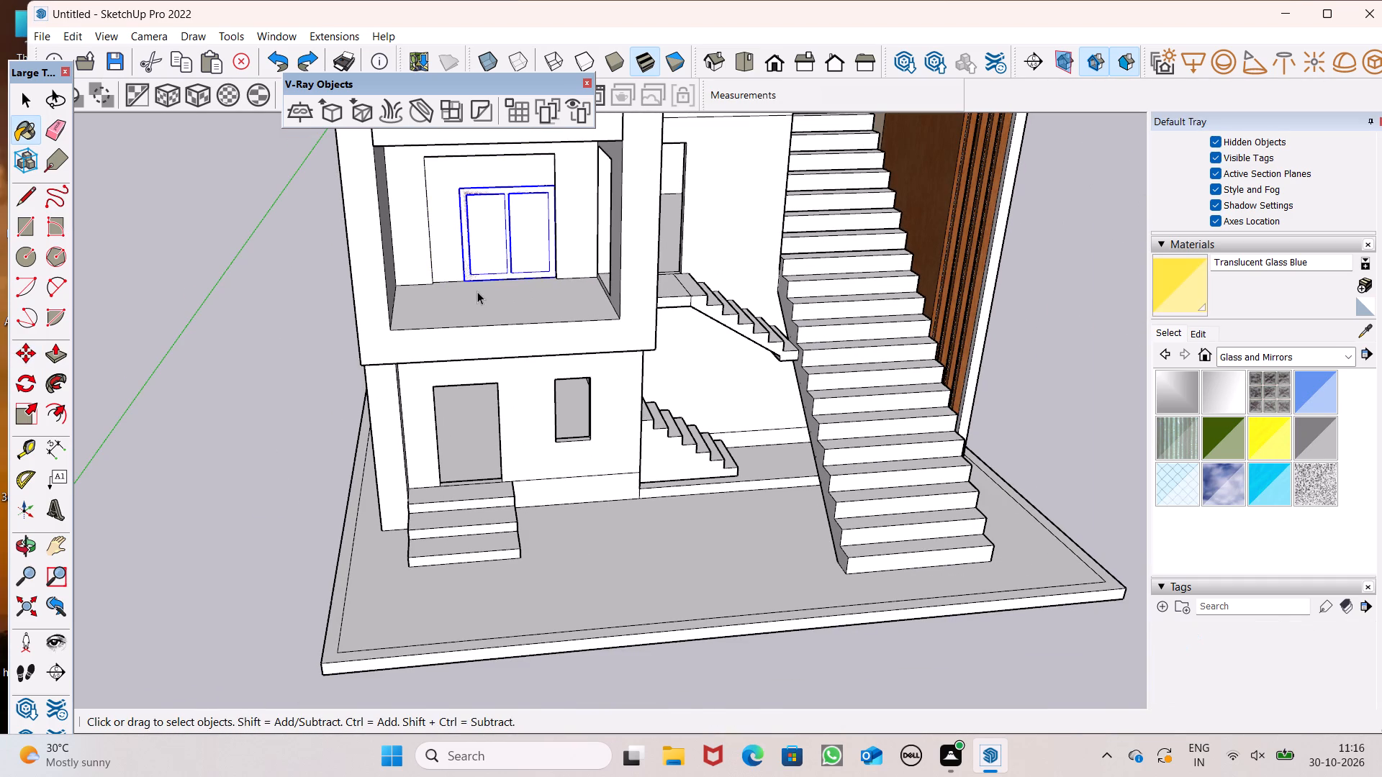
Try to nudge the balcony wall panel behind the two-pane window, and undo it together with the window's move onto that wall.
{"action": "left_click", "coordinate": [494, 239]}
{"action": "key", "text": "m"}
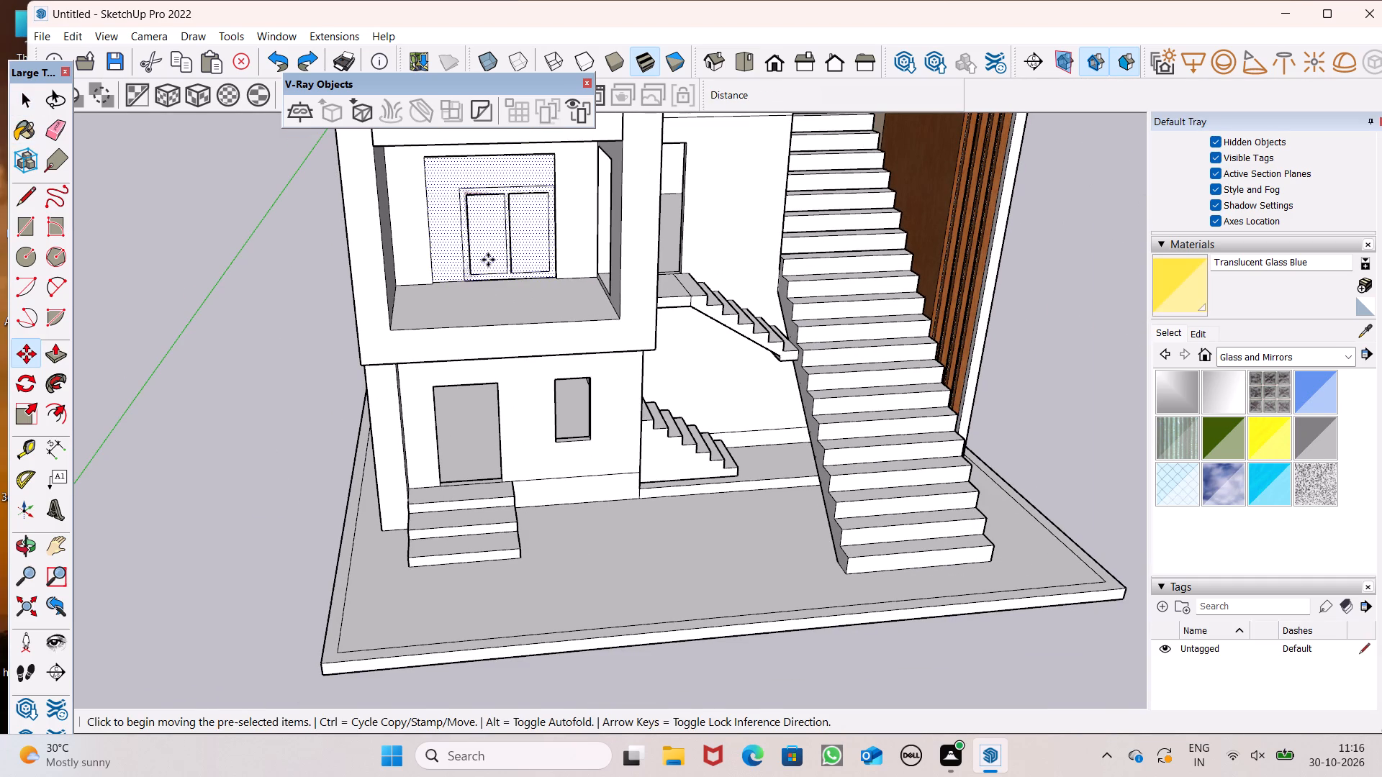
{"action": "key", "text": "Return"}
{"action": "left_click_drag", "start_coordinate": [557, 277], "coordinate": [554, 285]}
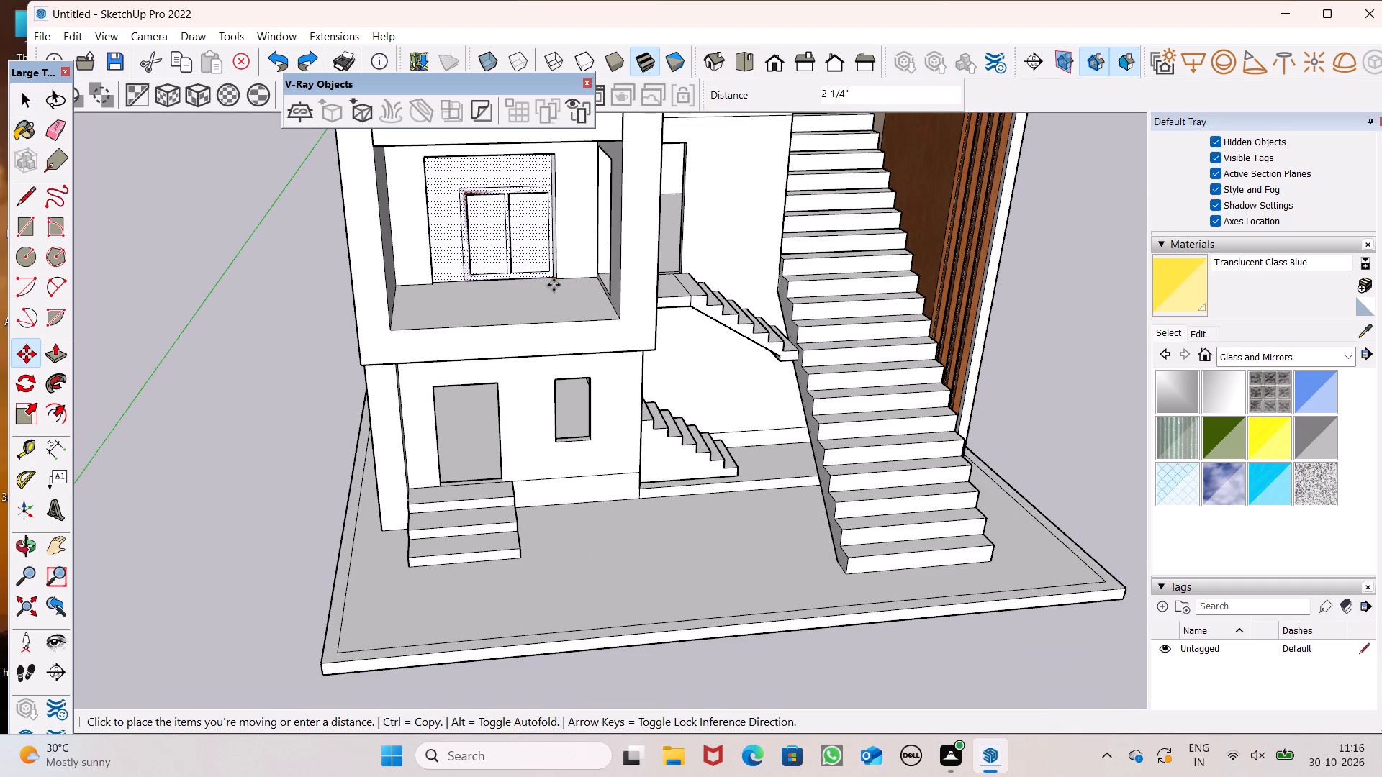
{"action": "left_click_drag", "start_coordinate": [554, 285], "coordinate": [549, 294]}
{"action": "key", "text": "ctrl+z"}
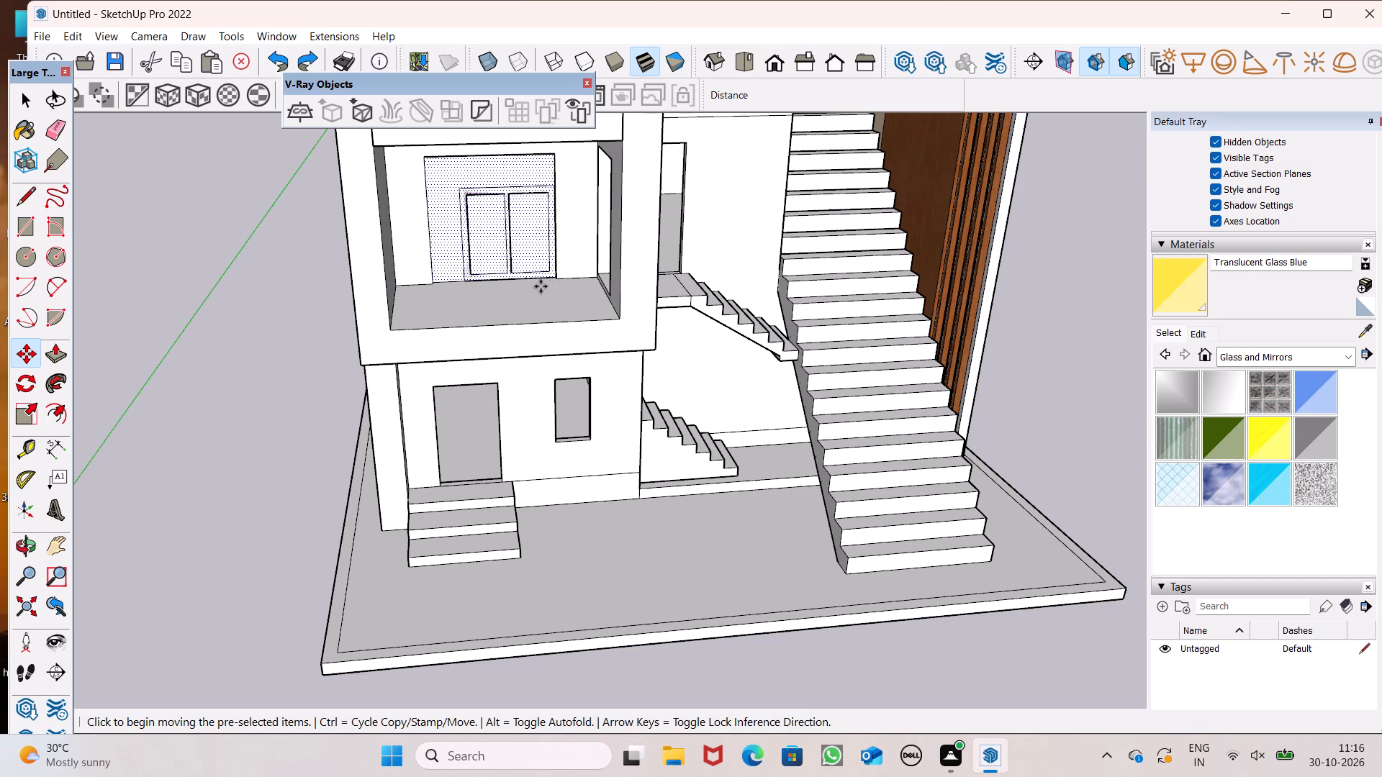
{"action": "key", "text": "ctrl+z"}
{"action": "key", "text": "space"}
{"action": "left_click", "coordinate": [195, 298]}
Explode the two-pane window group standing beside the house.
{"action": "scroll", "coordinate": [203, 291], "scroll_direction": "down", "scroll_amount": 3}
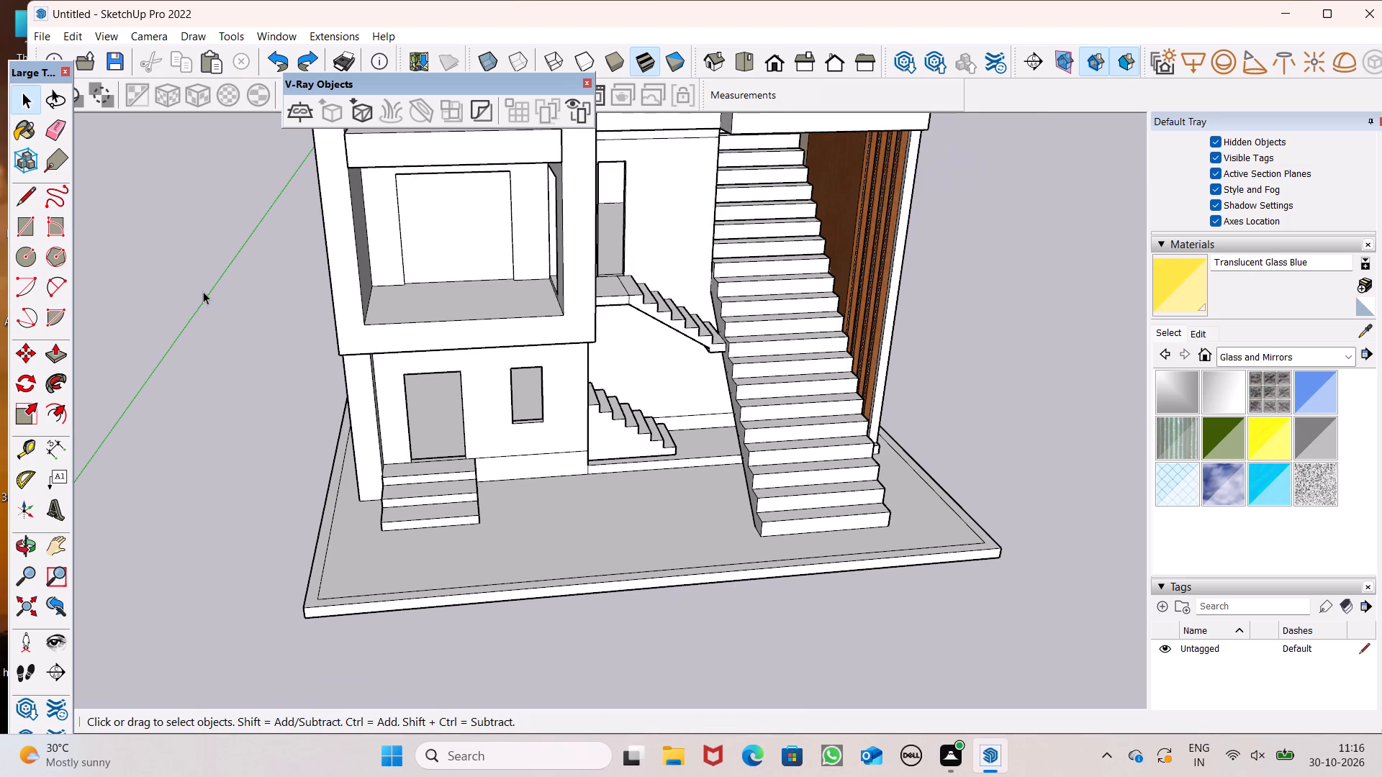
{"action": "scroll", "coordinate": [186, 310], "scroll_direction": "down", "scroll_amount": 7}
{"action": "middle_click_drag", "start_coordinate": [840, 425], "coordinate": [746, 368]}
{"action": "left_click", "coordinate": [794, 401]}
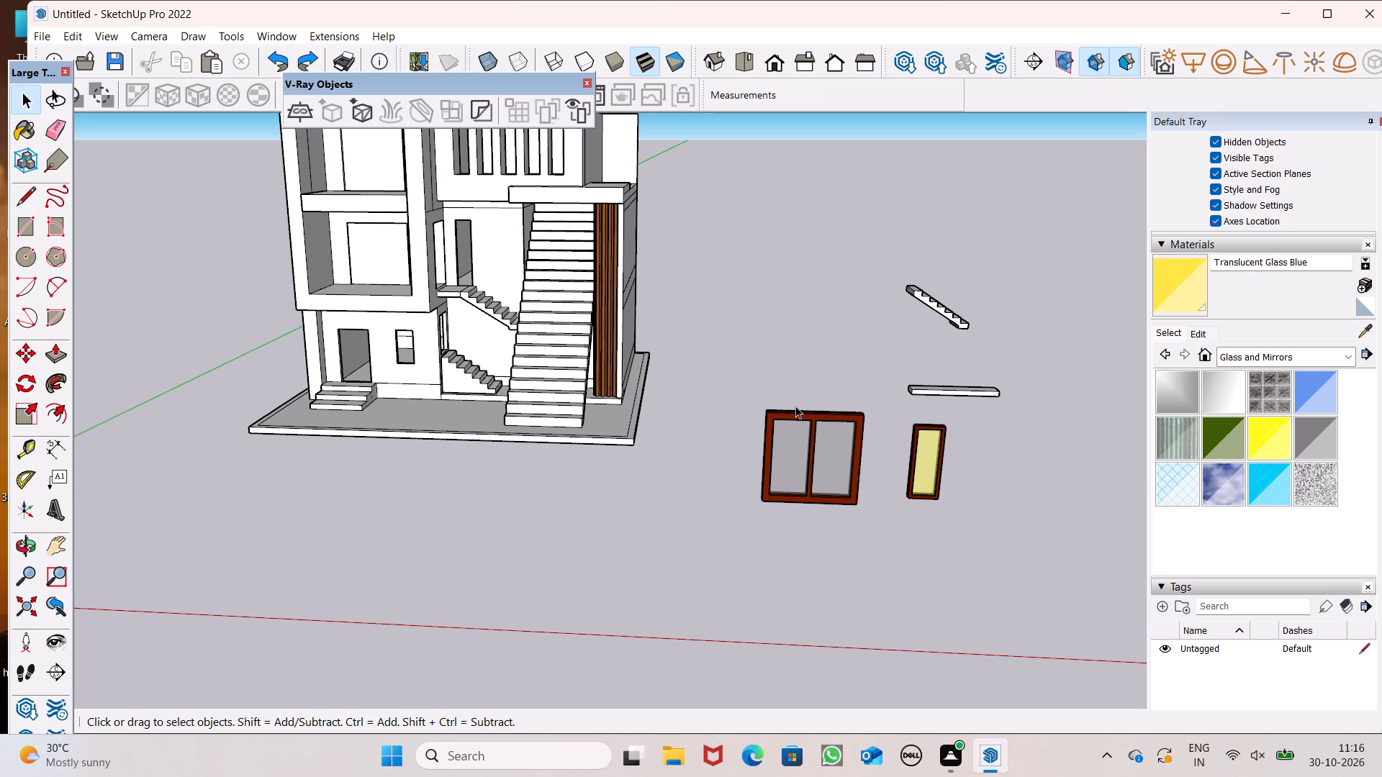
{"action": "scroll", "coordinate": [853, 460], "scroll_direction": "up", "scroll_amount": 4}
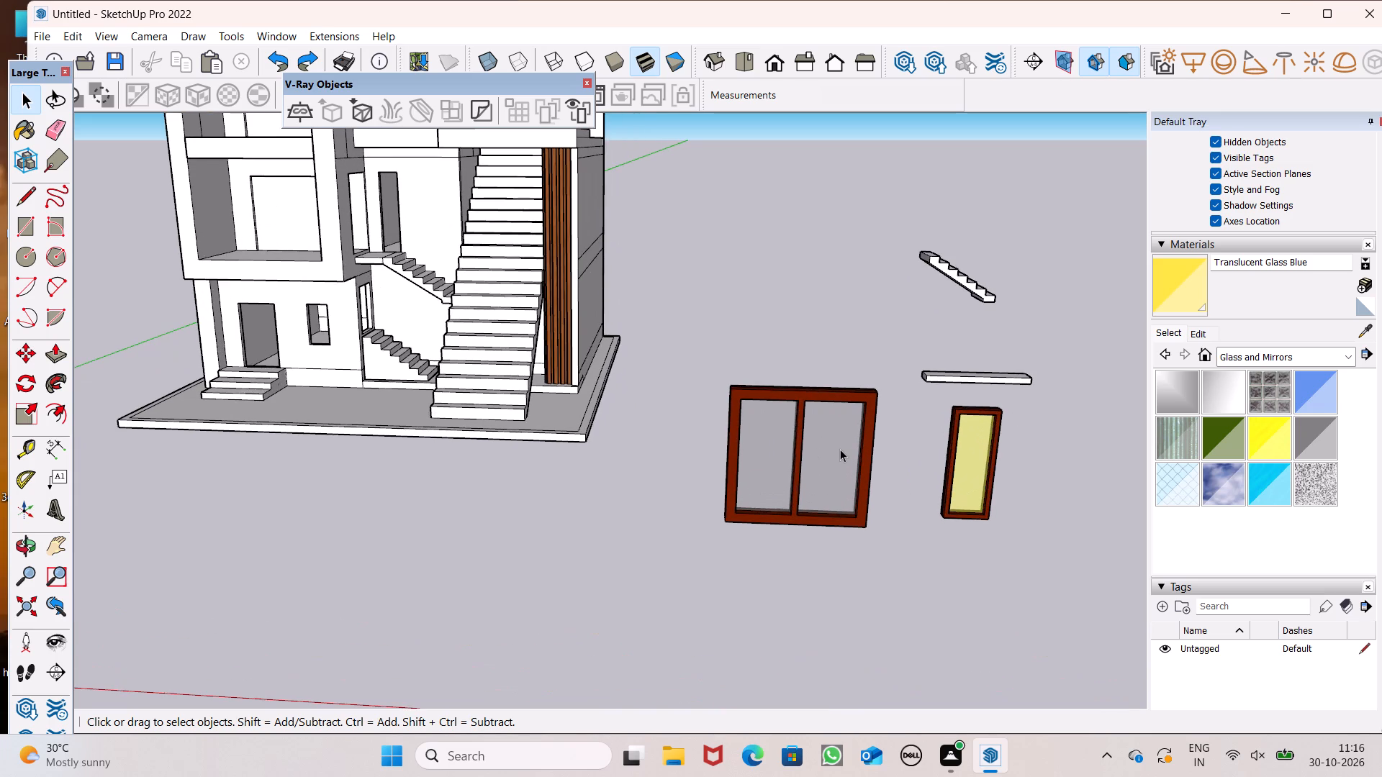
{"action": "scroll", "coordinate": [840, 449], "scroll_direction": "up", "scroll_amount": 4}
{"action": "left_click", "coordinate": [841, 450]}
{"action": "right_click", "coordinate": [785, 468]}
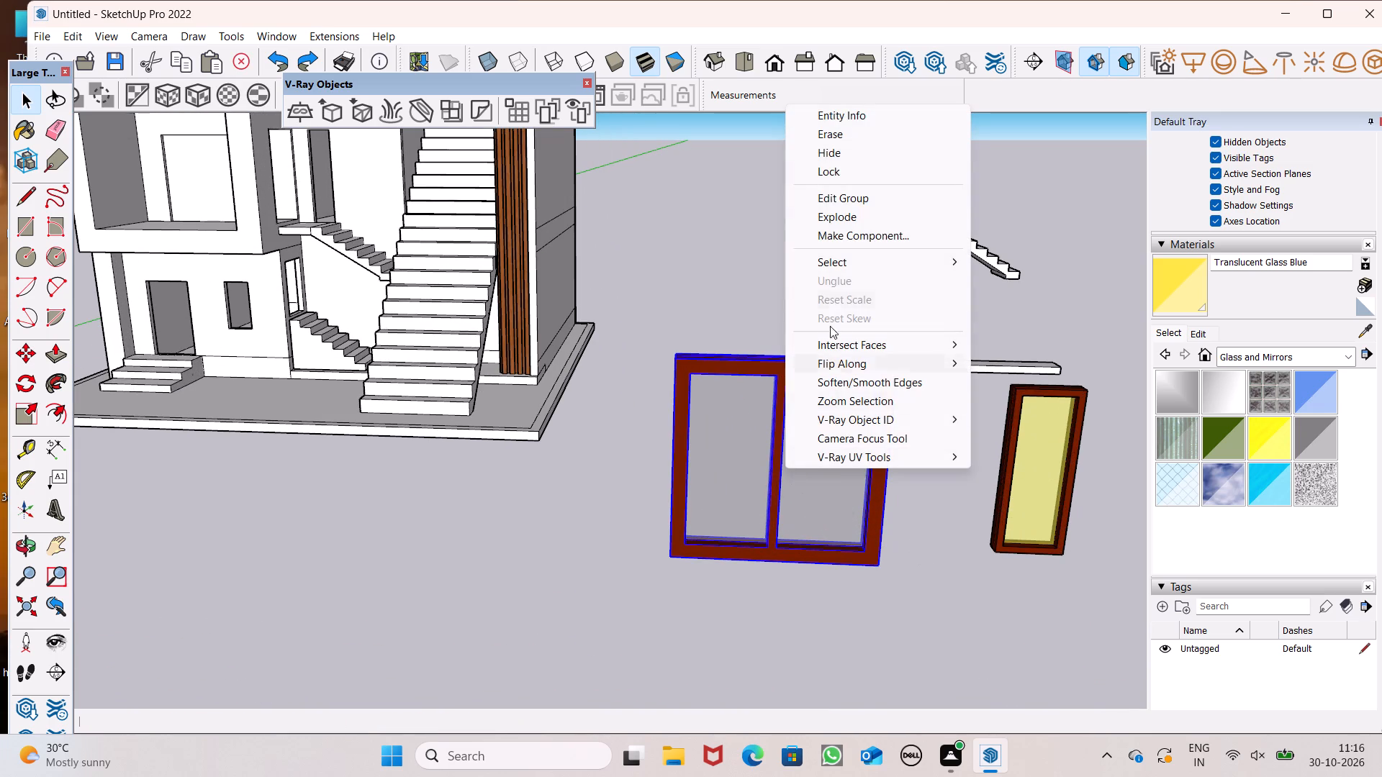
{"action": "left_click", "coordinate": [847, 214]}
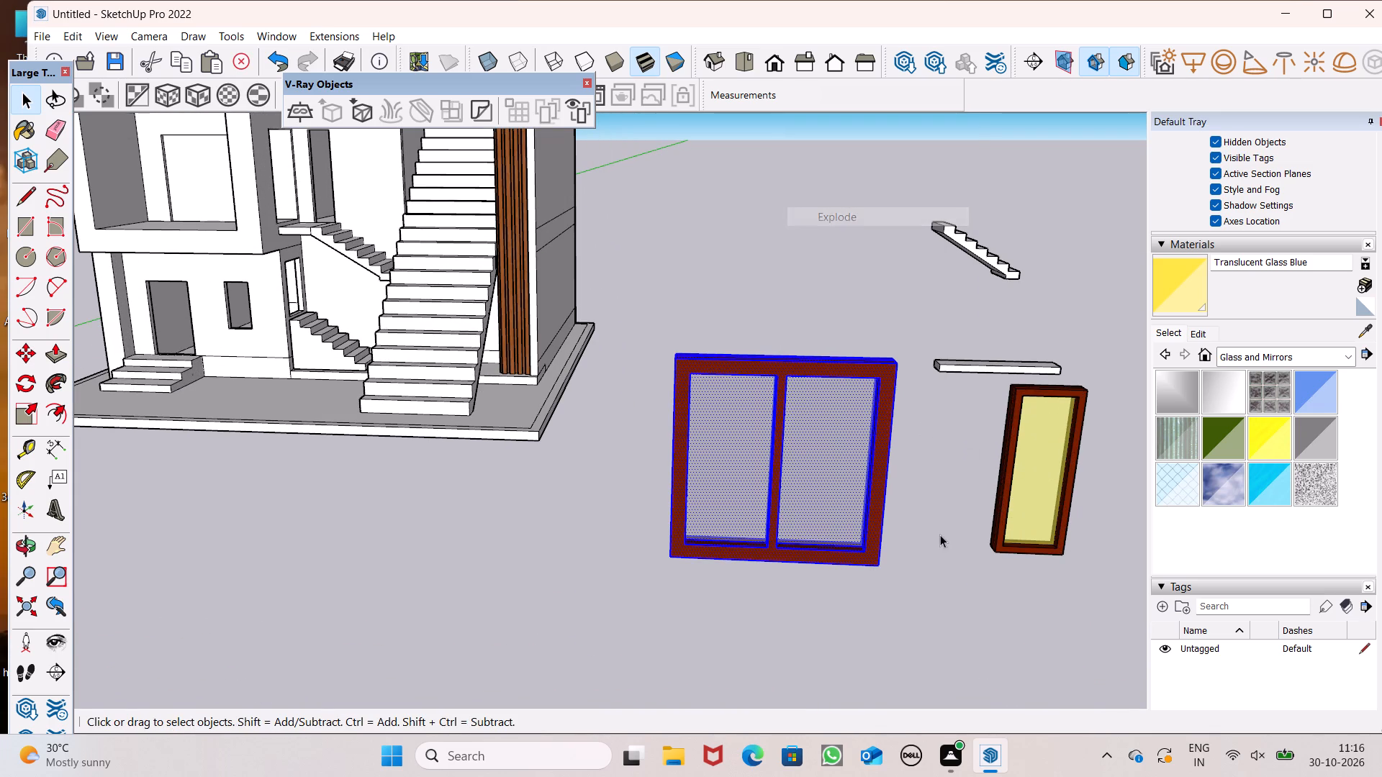
{"action": "left_click", "coordinate": [938, 537]}
Paint both panes of the two-pane window with the yellow-tinted Translucent Glass Blue material.
{"action": "left_click", "coordinate": [1184, 279]}
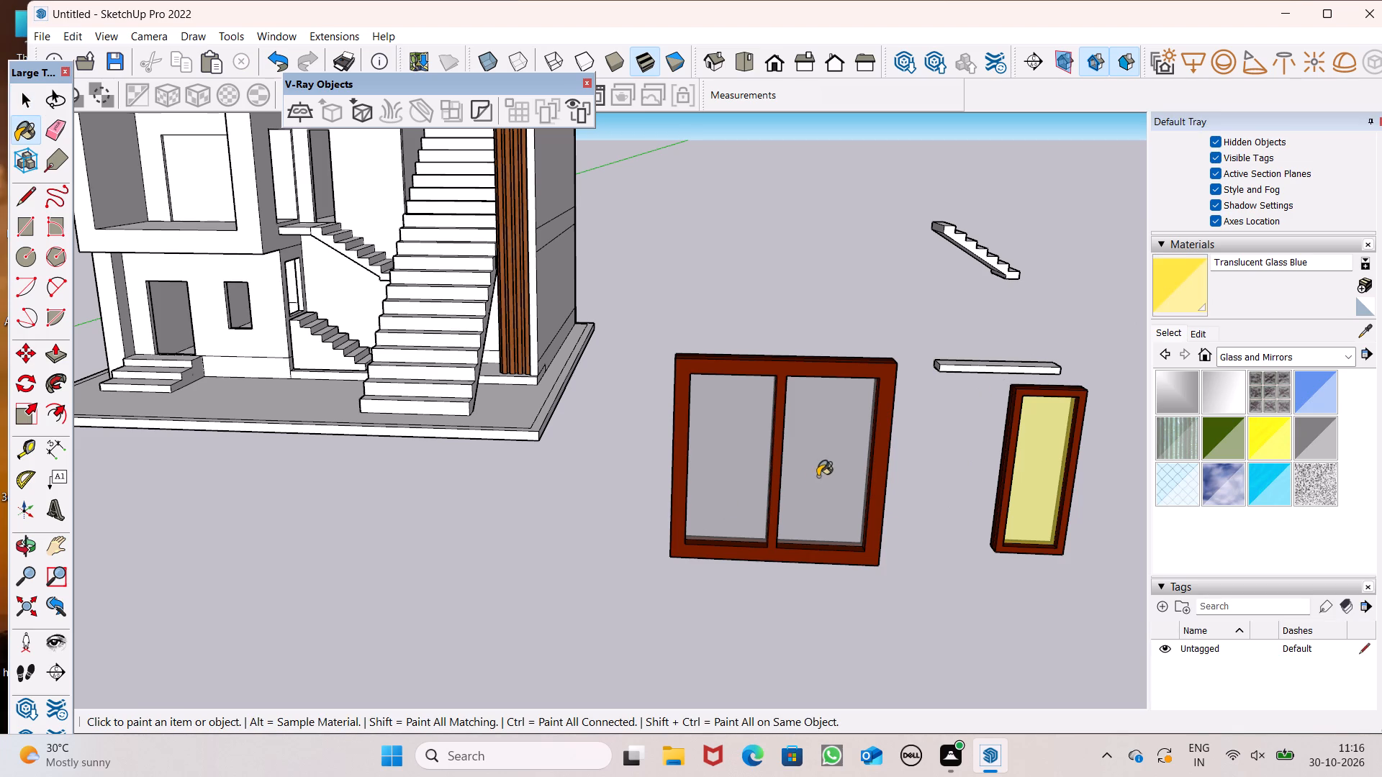
{"action": "left_click", "coordinate": [820, 473]}
{"action": "left_click", "coordinate": [737, 473]}
{"action": "key", "text": "space"}
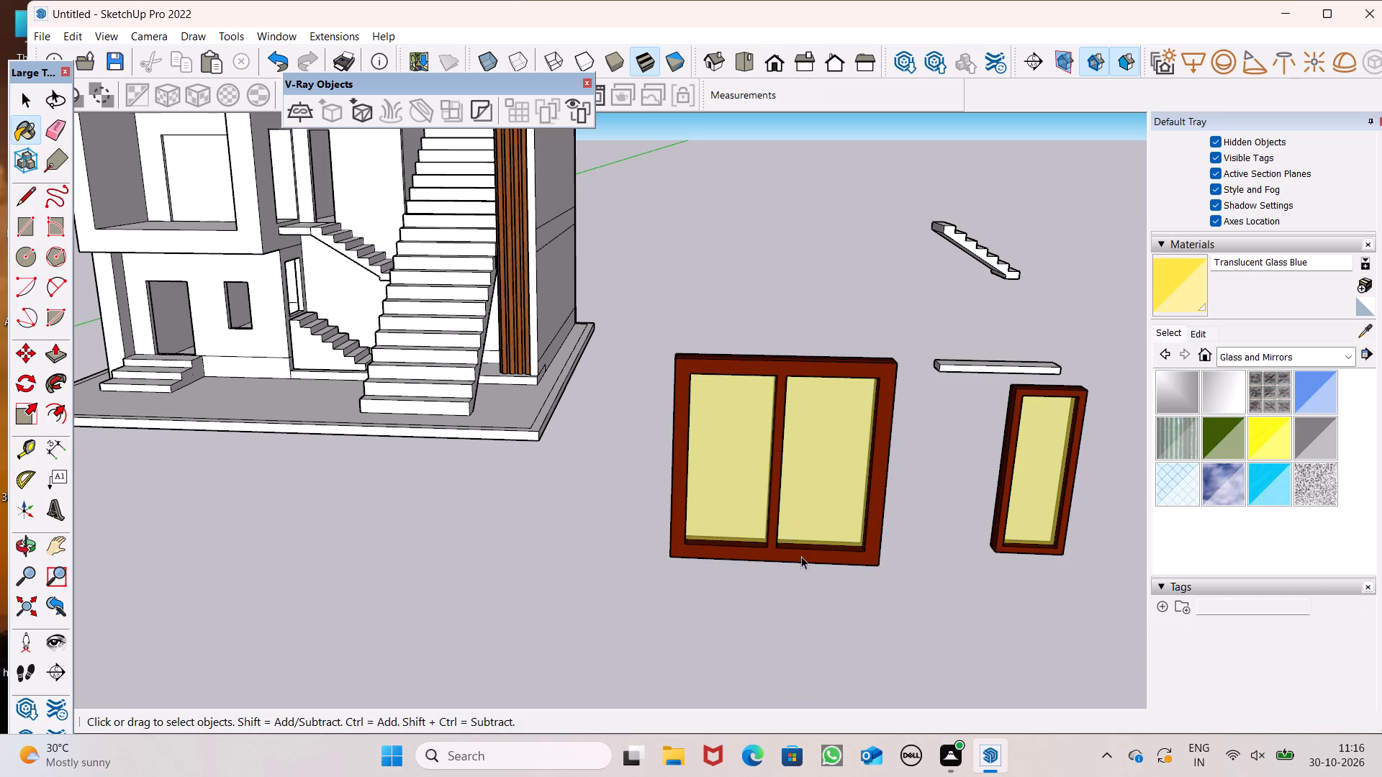
Group all the connected geometry of the two-pane window again, including its frame and painted panes.
{"action": "triple_click", "coordinate": [801, 556]}
{"action": "left_click", "coordinate": [801, 556]}
{"action": "right_click", "coordinate": [801, 557]}
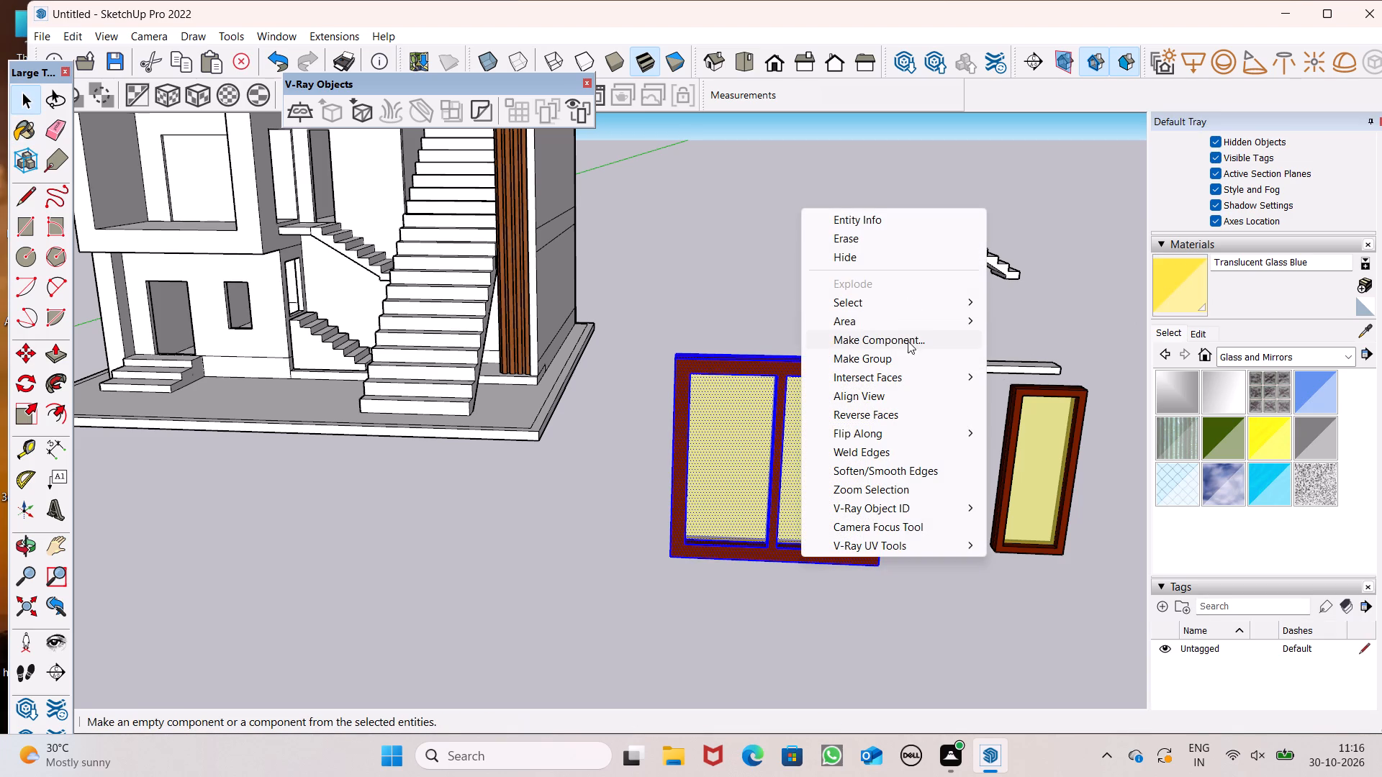
{"action": "left_click", "coordinate": [908, 360]}
{"action": "left_click", "coordinate": [807, 310]}
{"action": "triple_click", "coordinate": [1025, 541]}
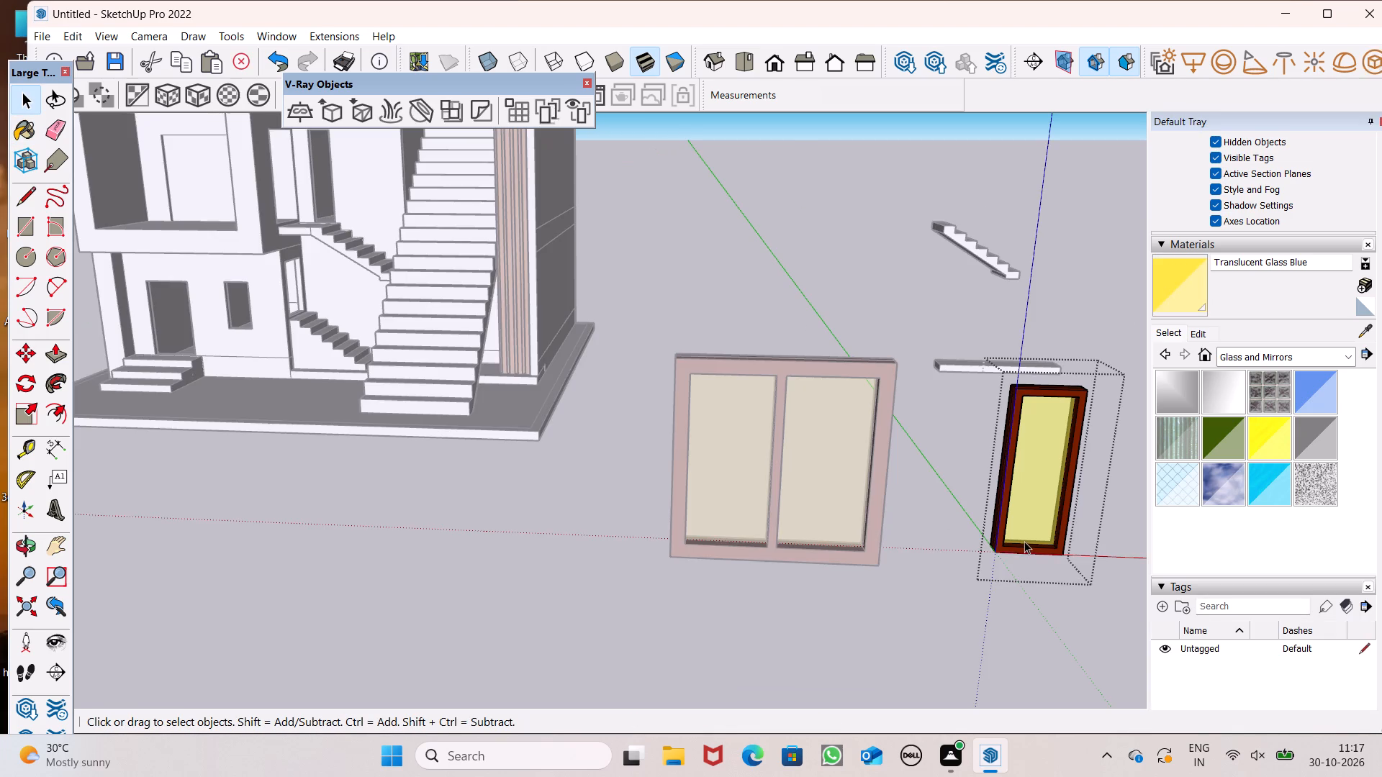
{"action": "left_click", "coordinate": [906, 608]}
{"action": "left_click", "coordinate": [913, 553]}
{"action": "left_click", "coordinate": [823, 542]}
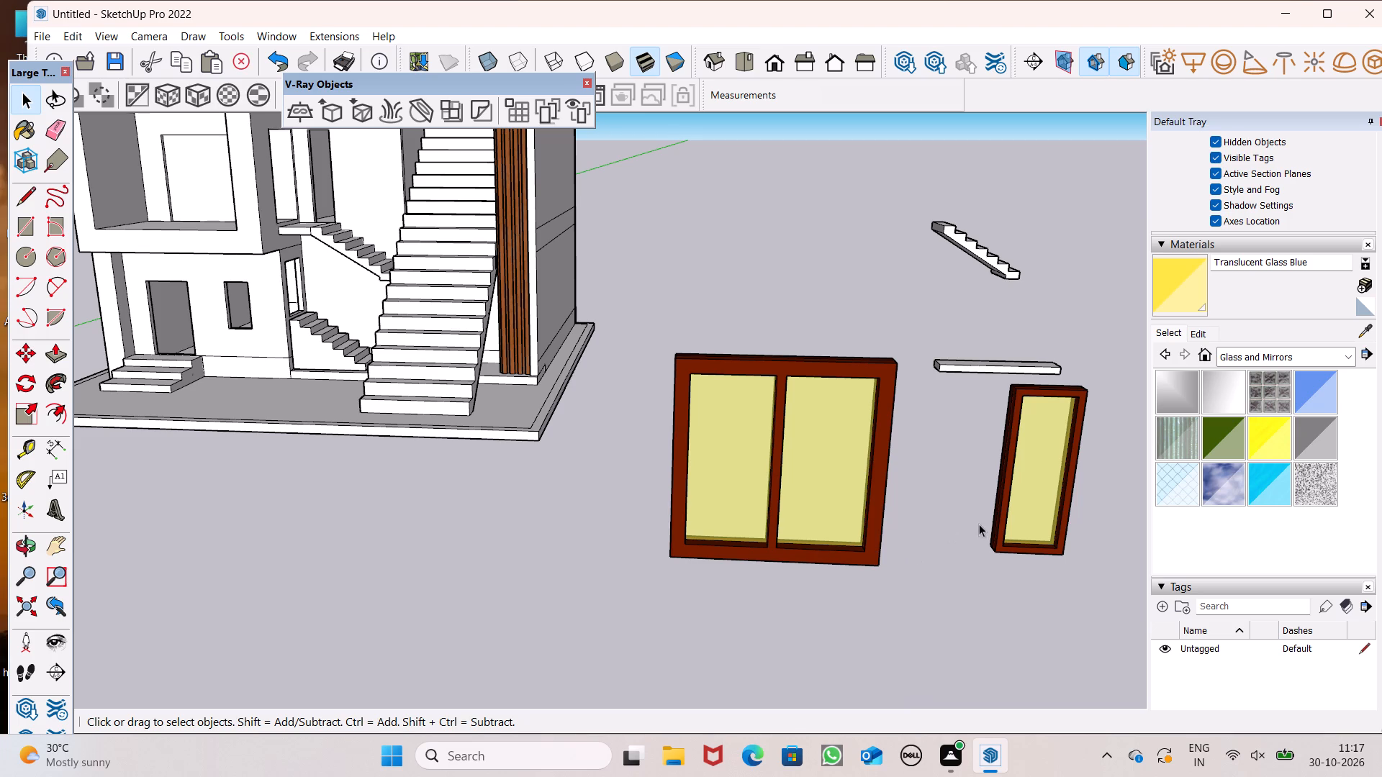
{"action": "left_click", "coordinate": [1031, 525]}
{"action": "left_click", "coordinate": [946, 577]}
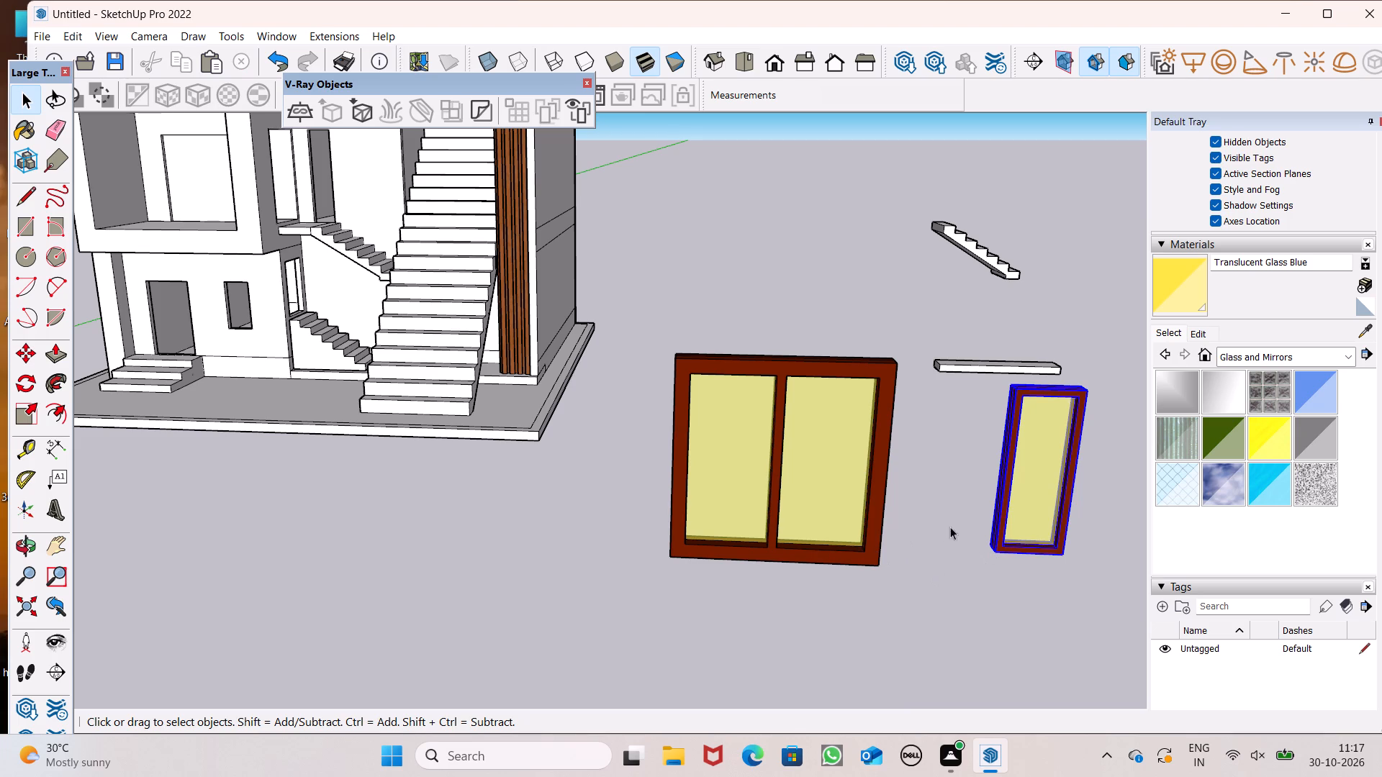
Move the narrow window group to the small ground-floor window opening beside the door, aligning their lower corners.
{"action": "left_click", "coordinate": [1028, 530]}
{"action": "scroll", "coordinate": [1026, 530], "scroll_direction": "down", "scroll_amount": 4}
{"action": "key", "text": "m"}
{"action": "key", "text": "Return"}
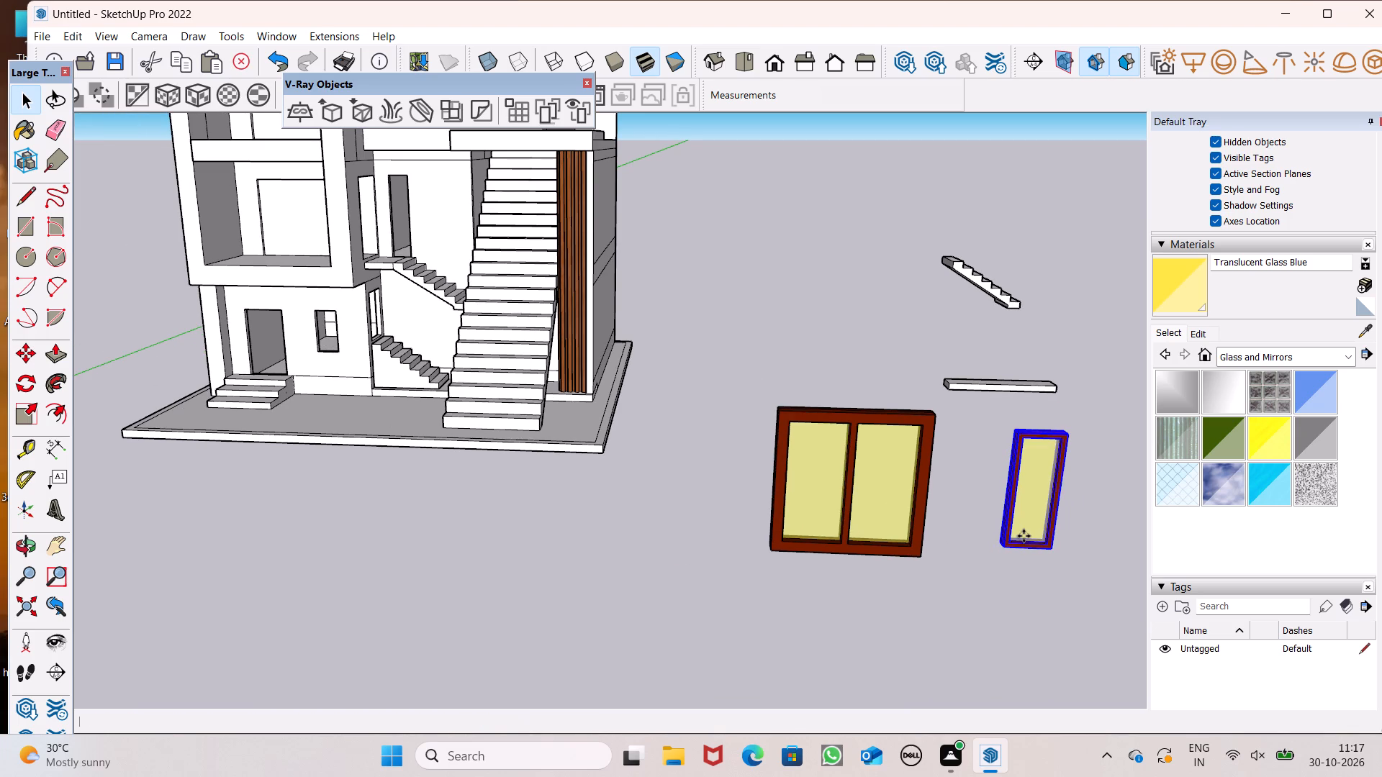
{"action": "left_click_drag", "start_coordinate": [1049, 555], "coordinate": [258, 358]}
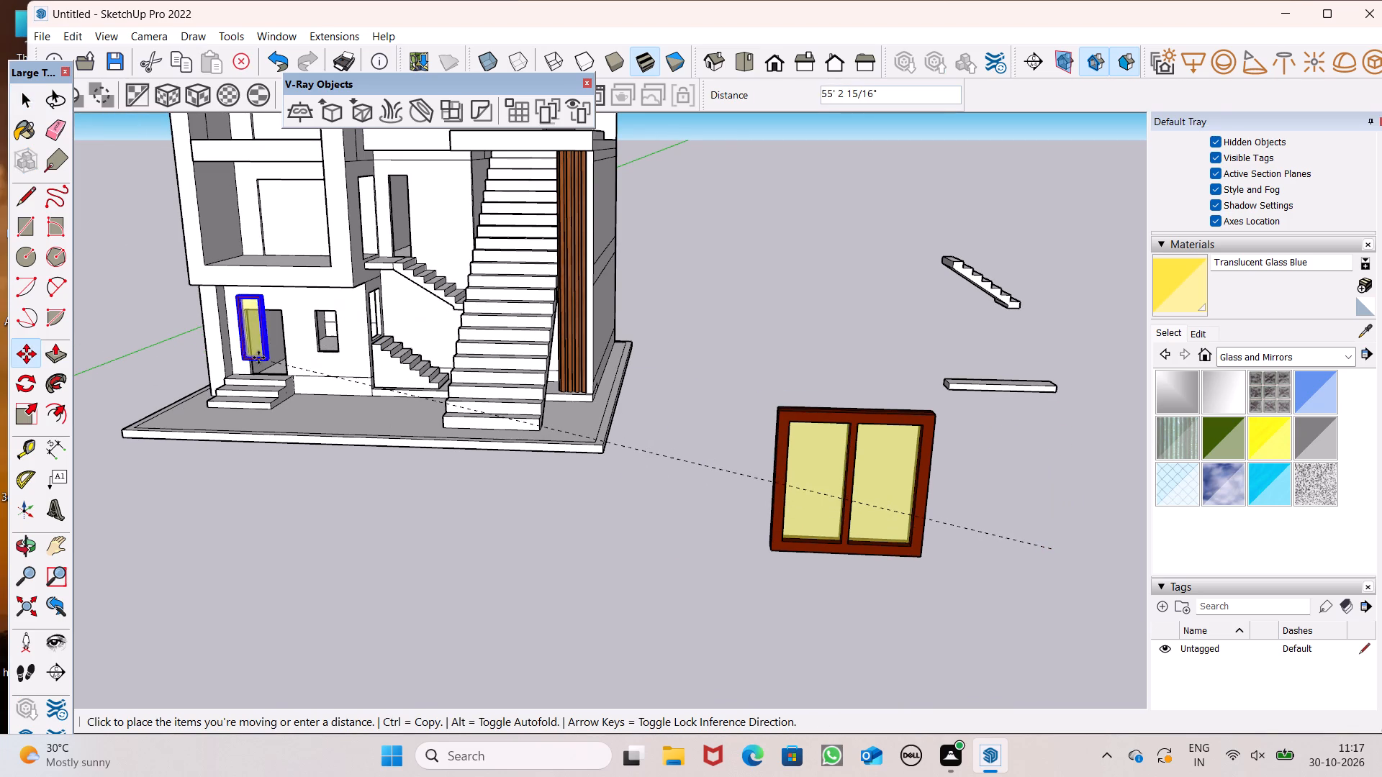
{"action": "left_click_drag", "start_coordinate": [258, 358], "coordinate": [335, 352]}
{"action": "scroll", "coordinate": [424, 449], "scroll_direction": "down", "scroll_amount": 5}
{"action": "scroll", "coordinate": [195, 348], "scroll_direction": "up", "scroll_amount": 6}
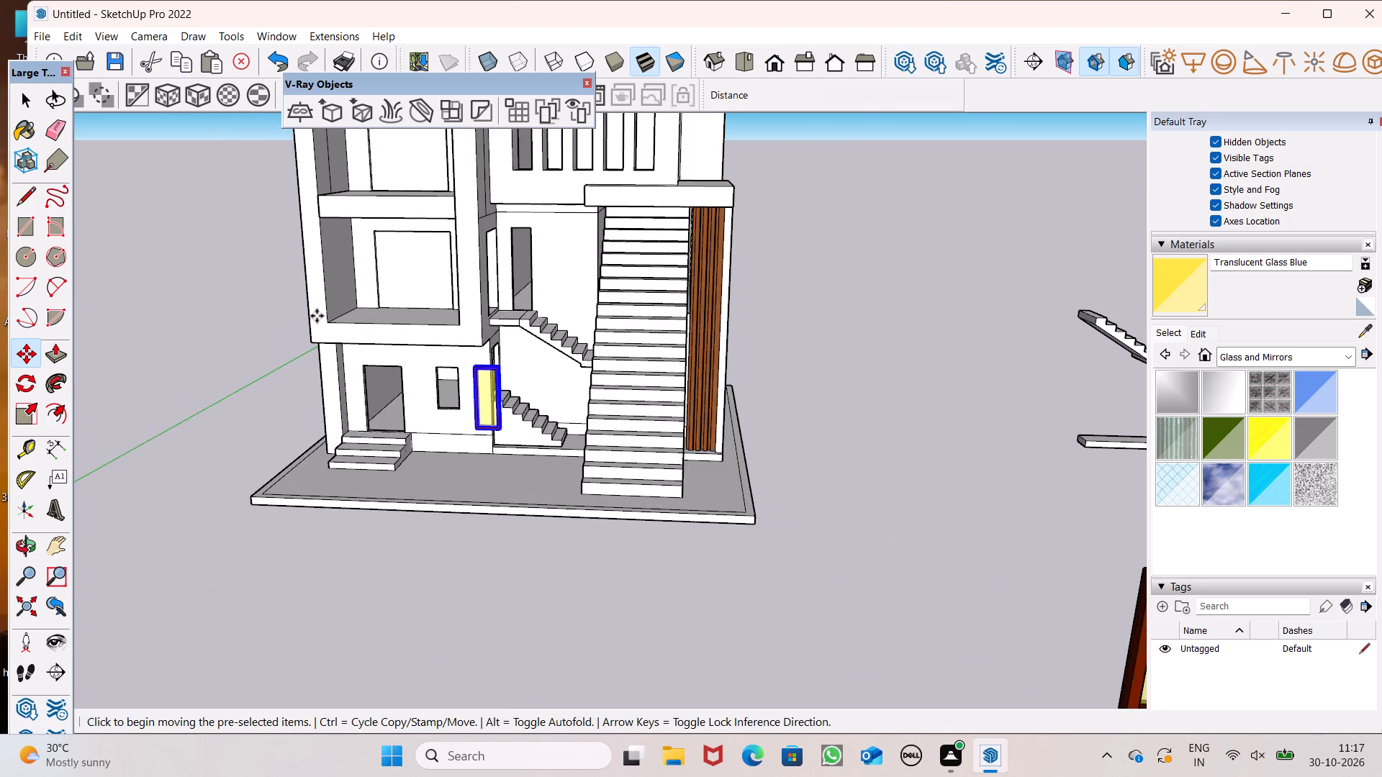
{"action": "scroll", "coordinate": [410, 361], "scroll_direction": "up", "scroll_amount": 7}
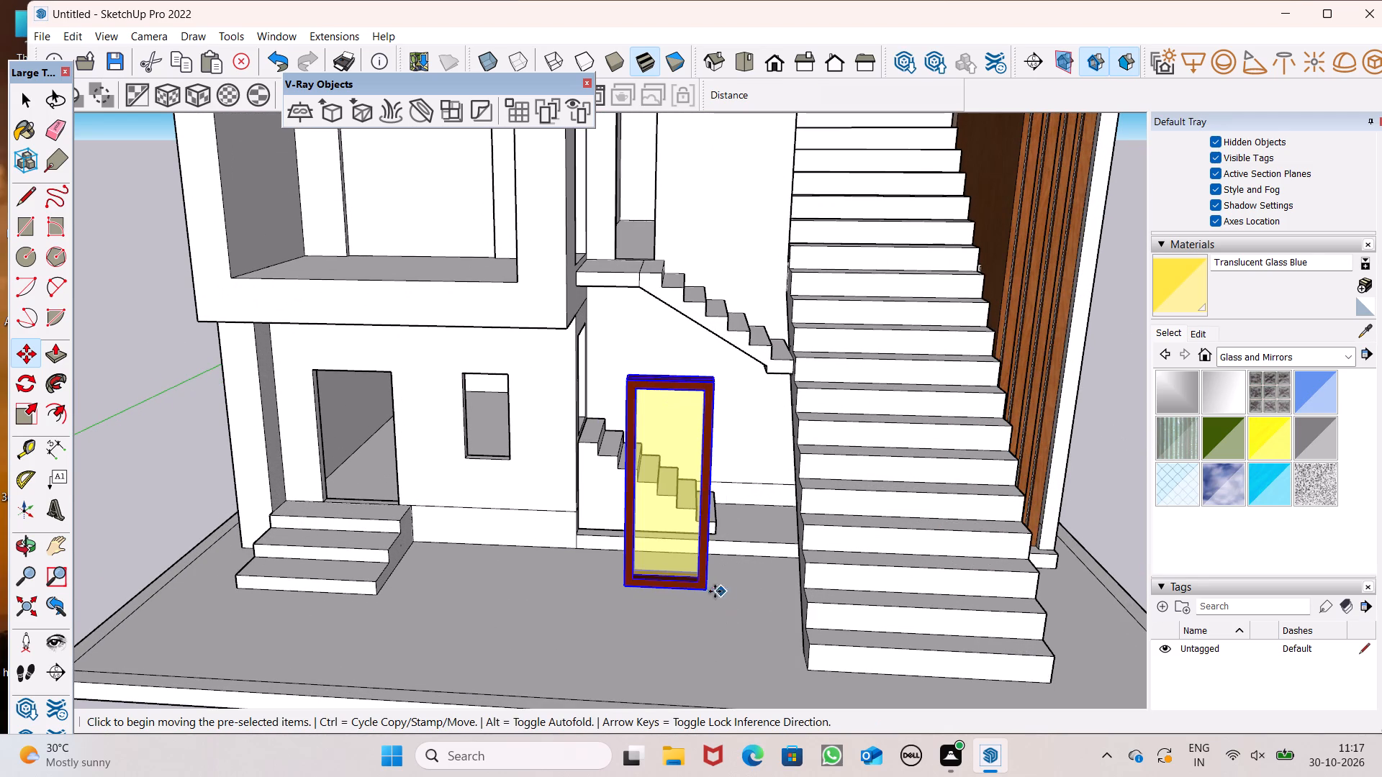
{"action": "left_click_drag", "start_coordinate": [712, 589], "coordinate": [508, 460]}
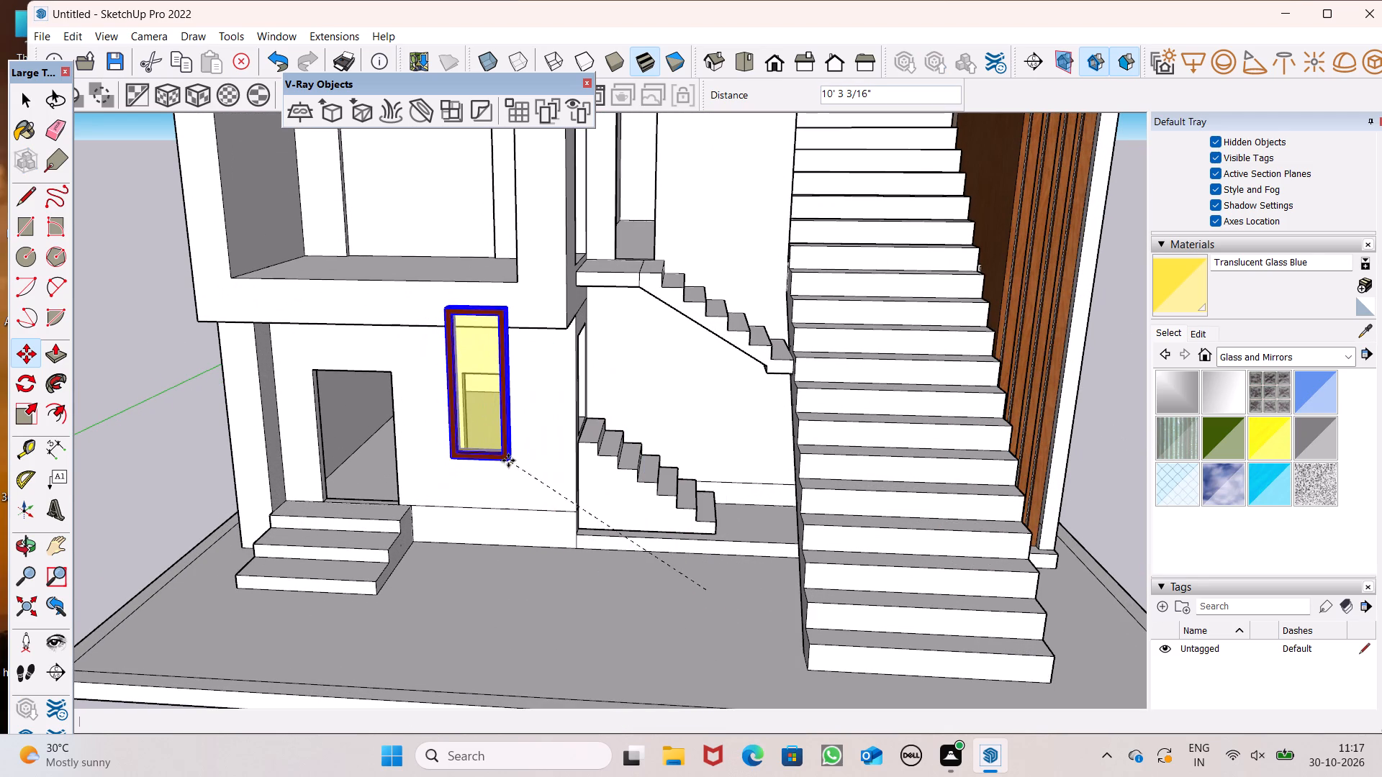